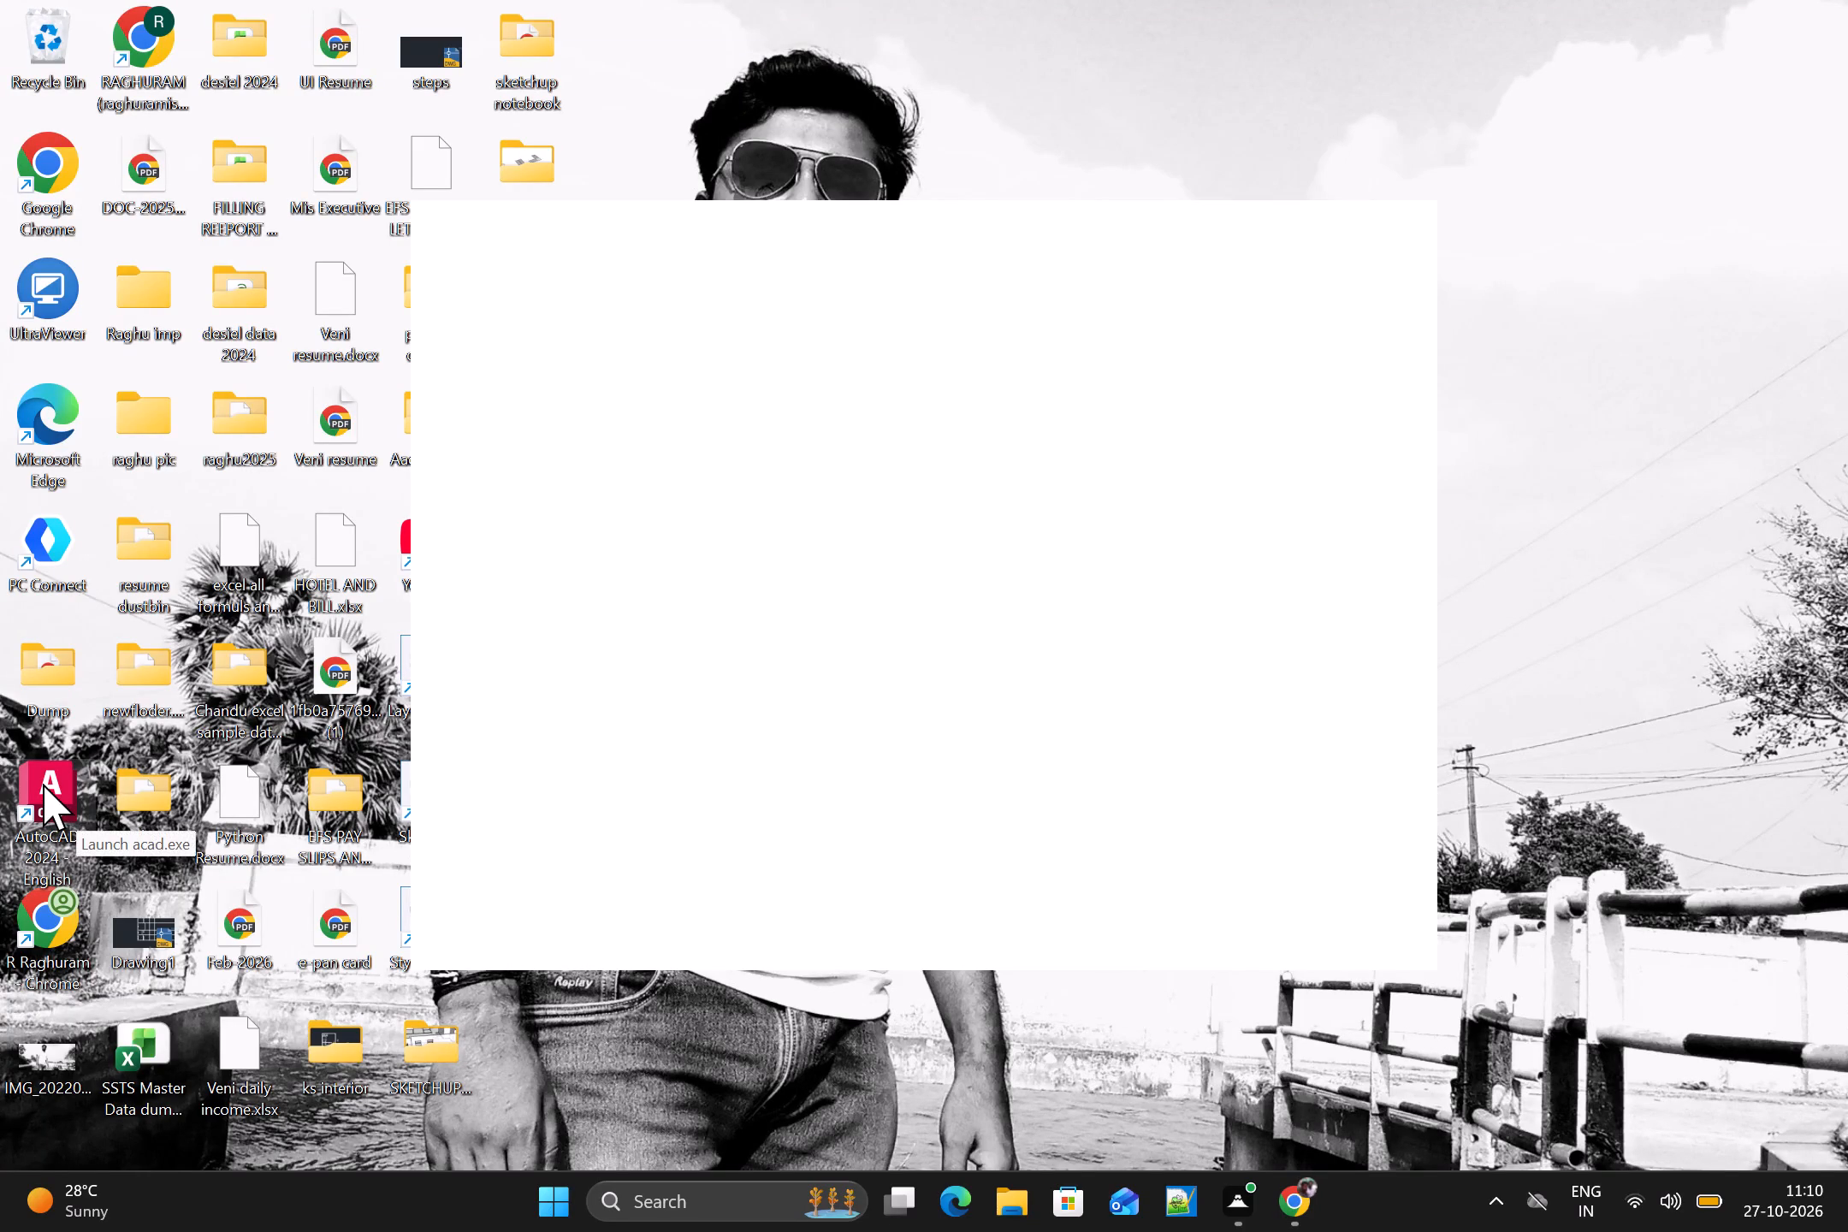
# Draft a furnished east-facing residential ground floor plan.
# Launch AutoCAD 2024 and start a new blank drawing.
pyautogui.doubleClick(41, 783)
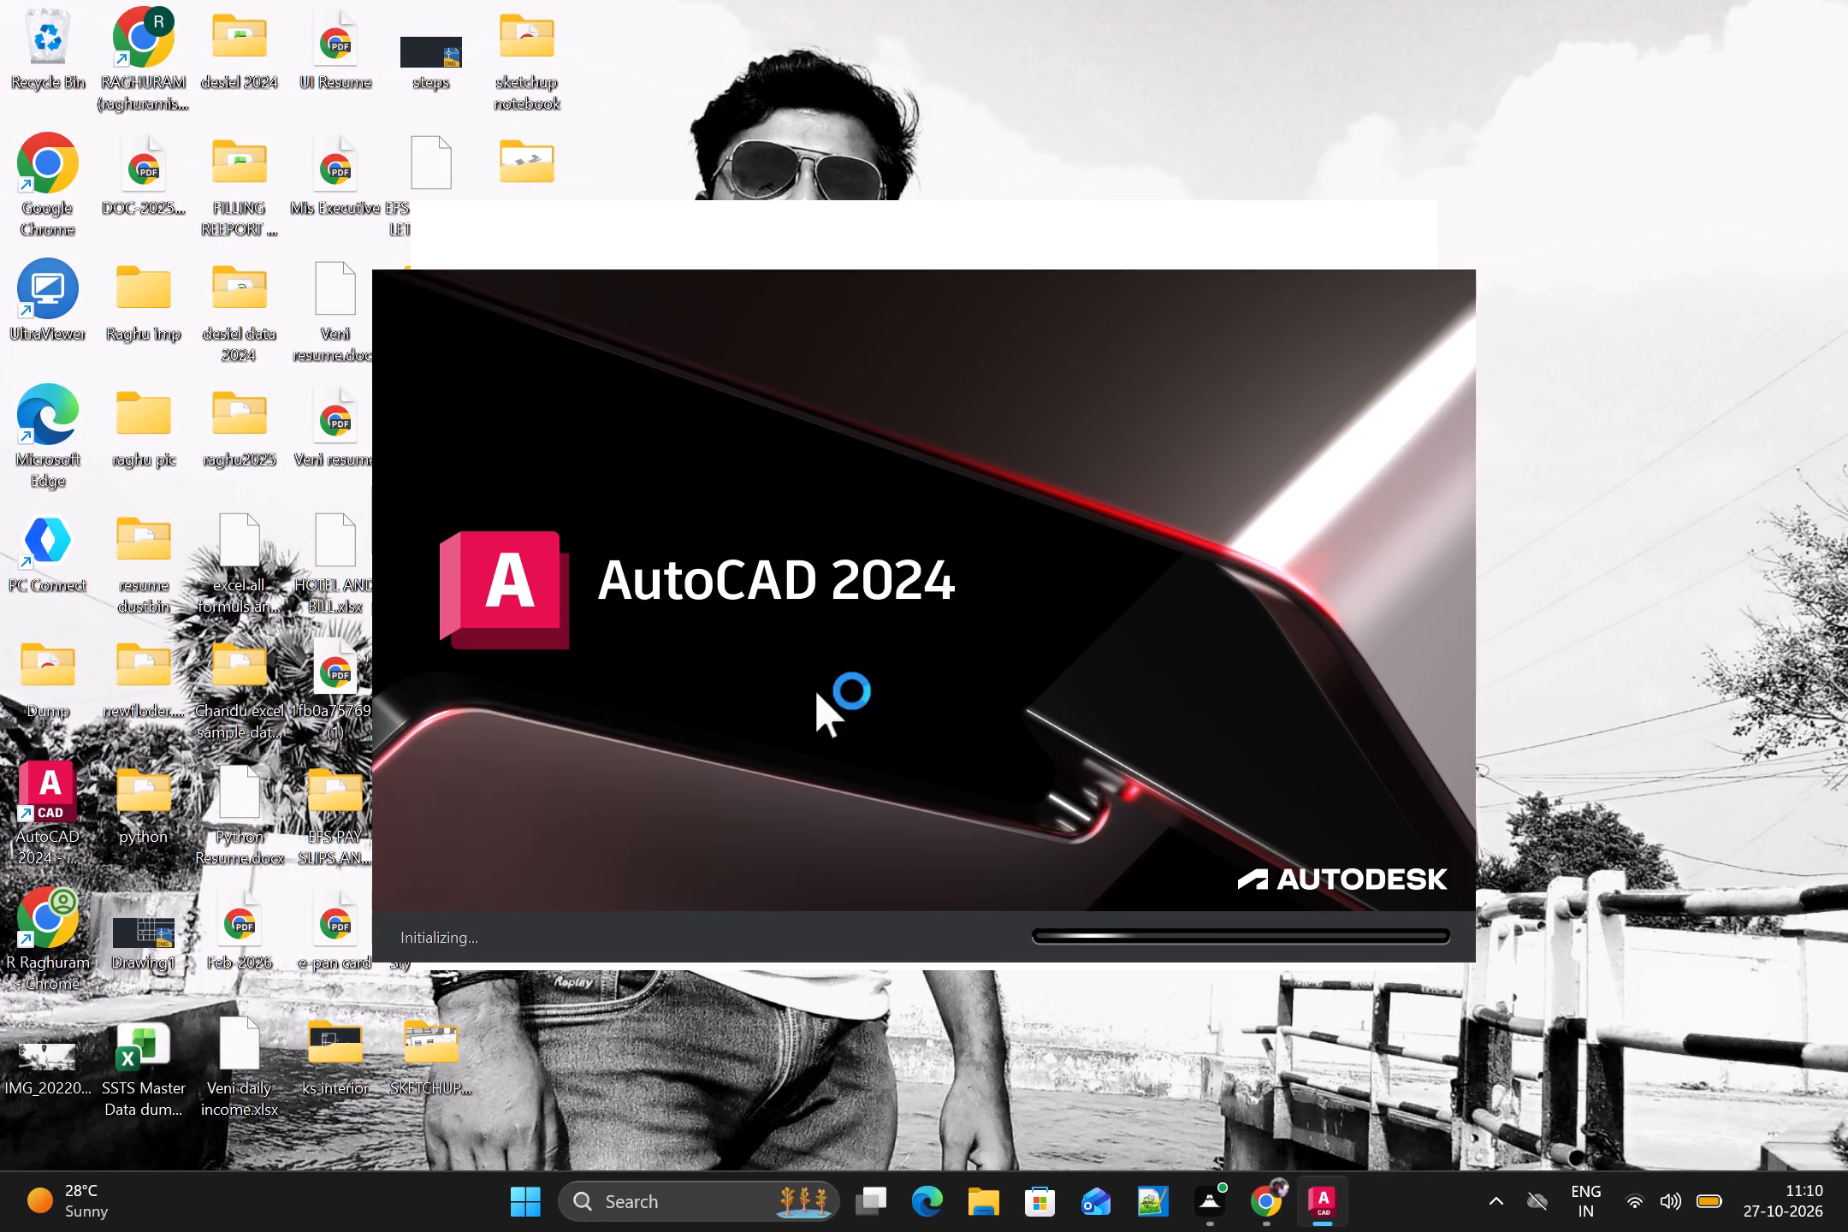
pyautogui.click(878, 643)
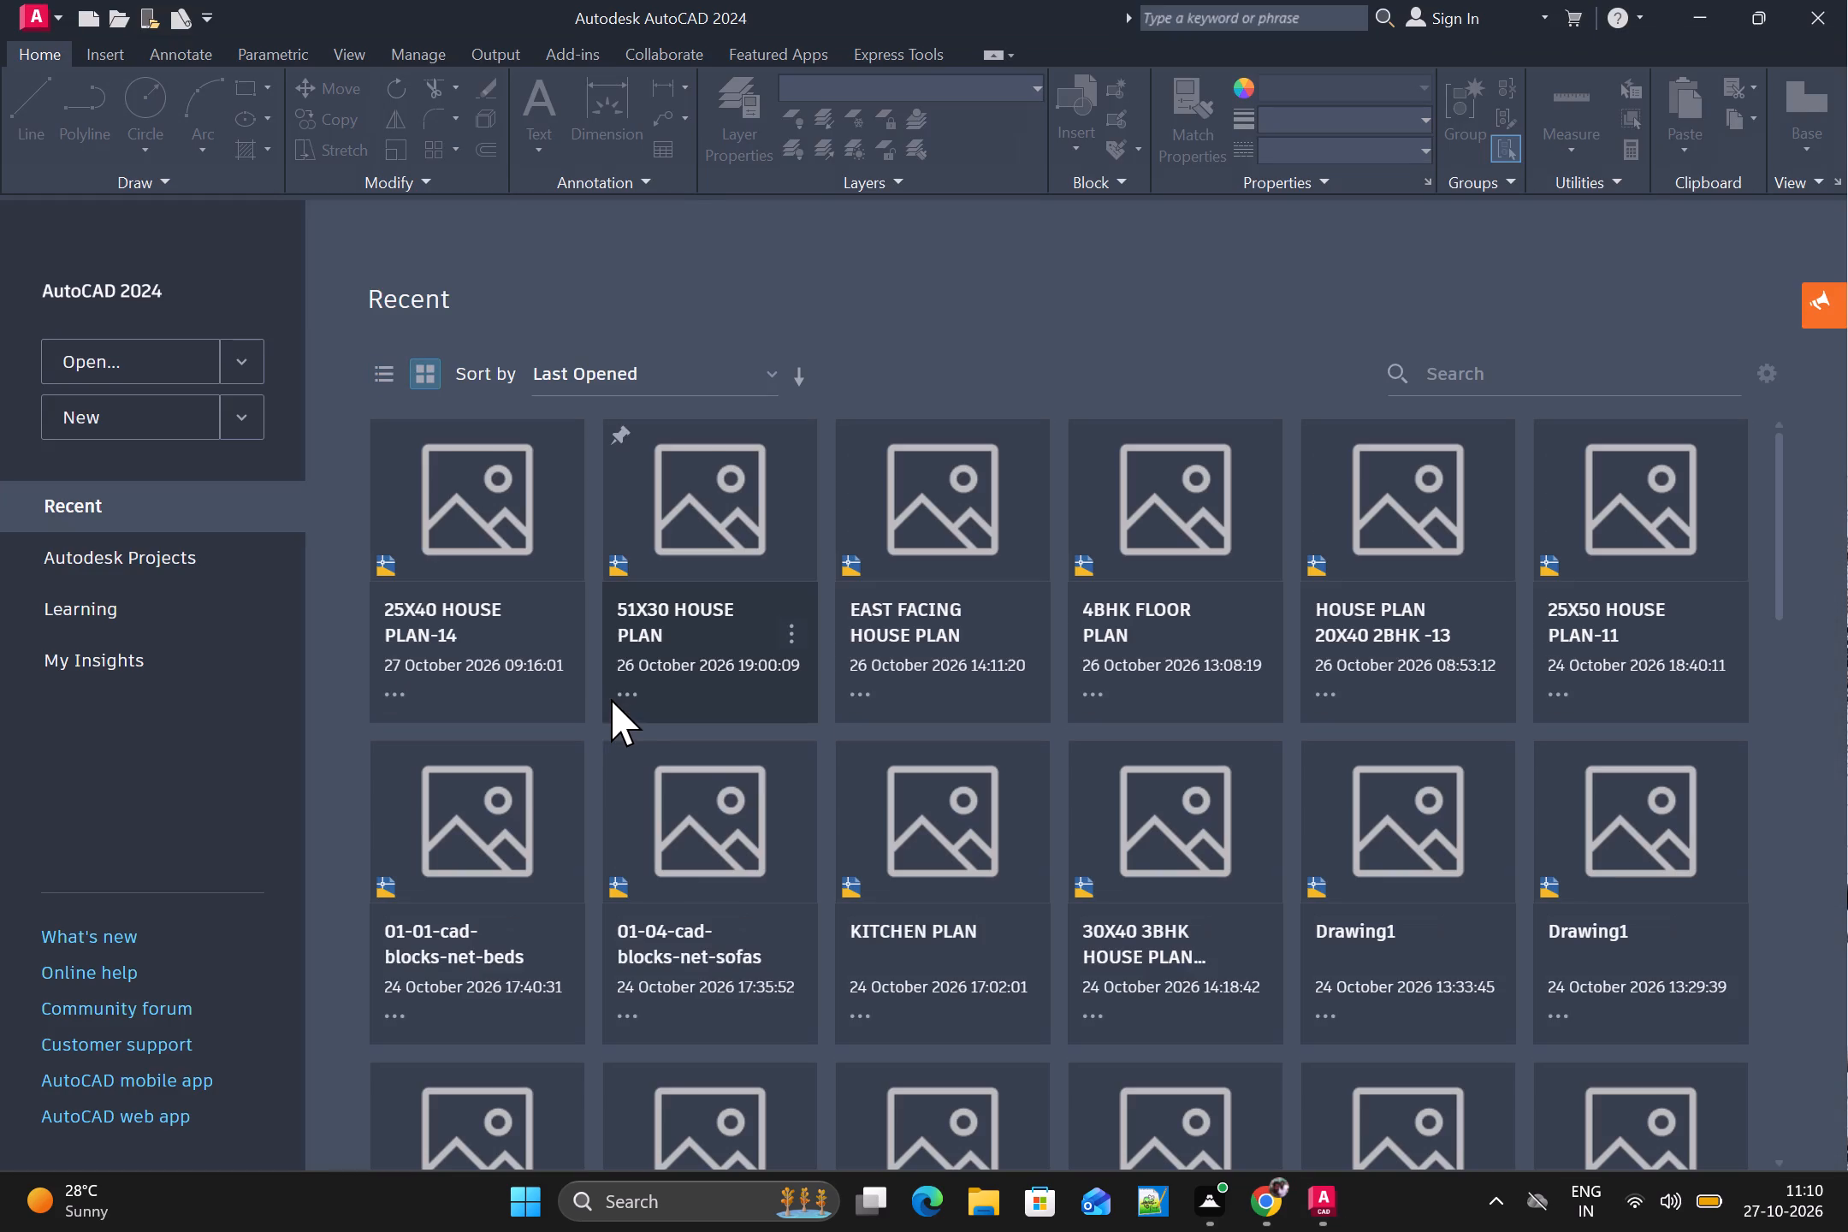
pyautogui.click(163, 426)
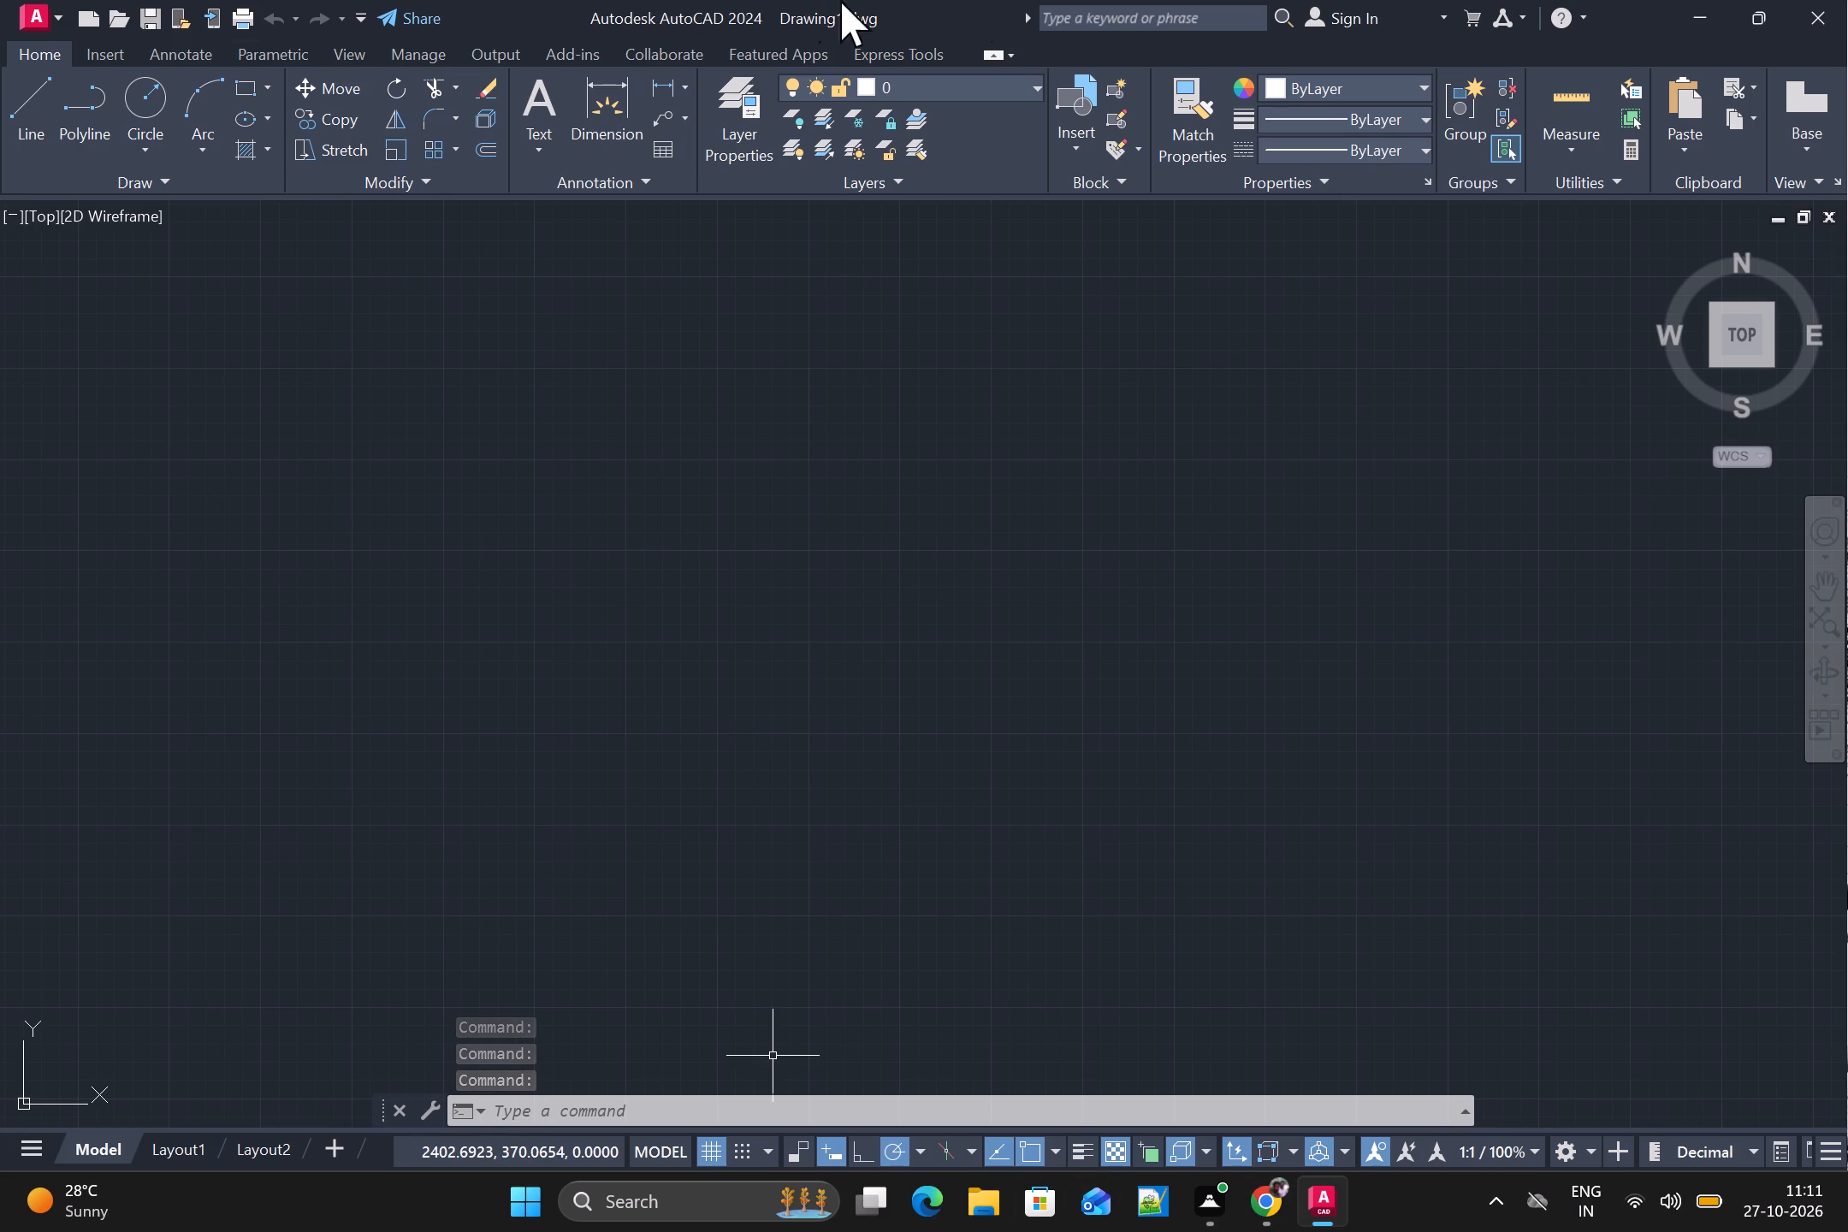
# Modify the ISO-25 dimension style: make the dimension lines green and suppress extension lines 1 and 2.
pyautogui.press('d')
pyautogui.press('Return')
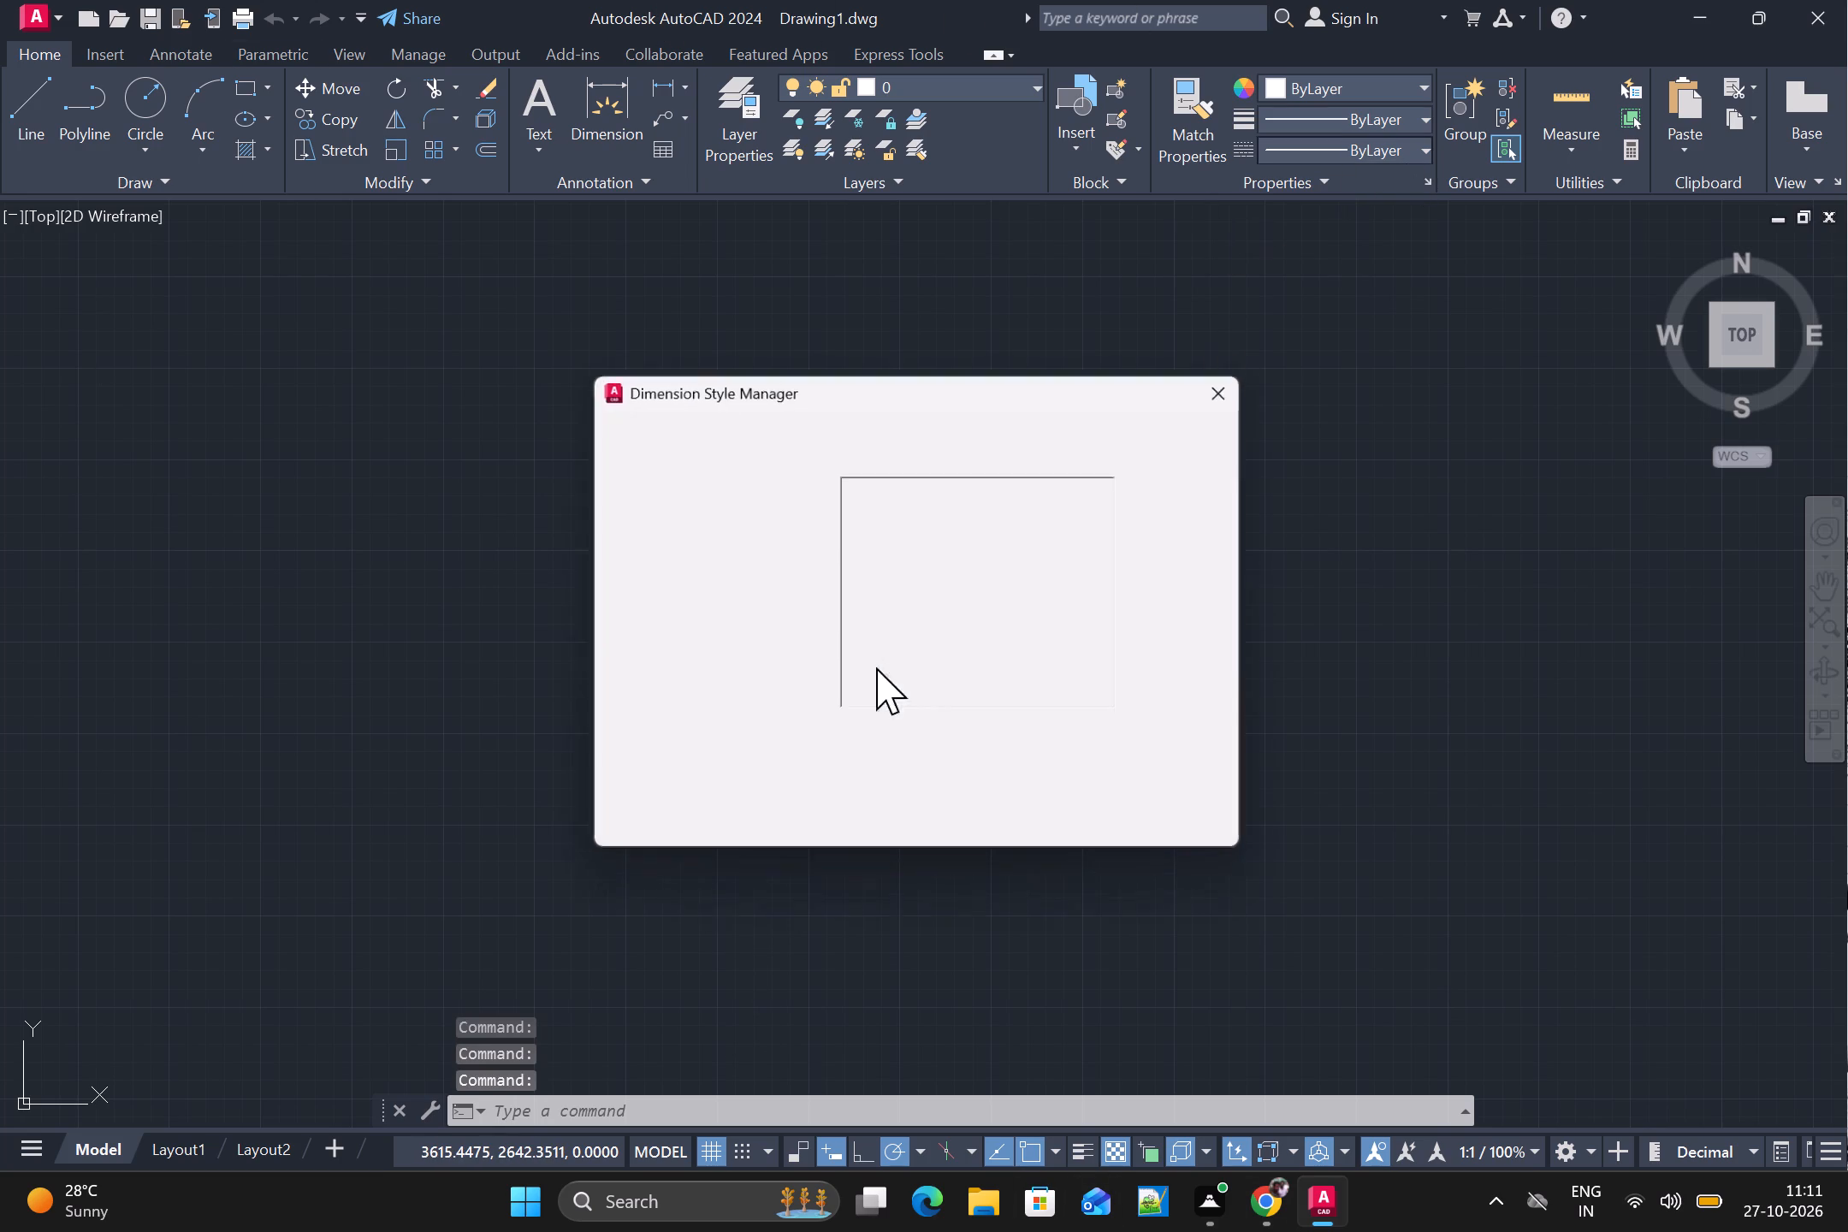
pyautogui.click(1193, 574)
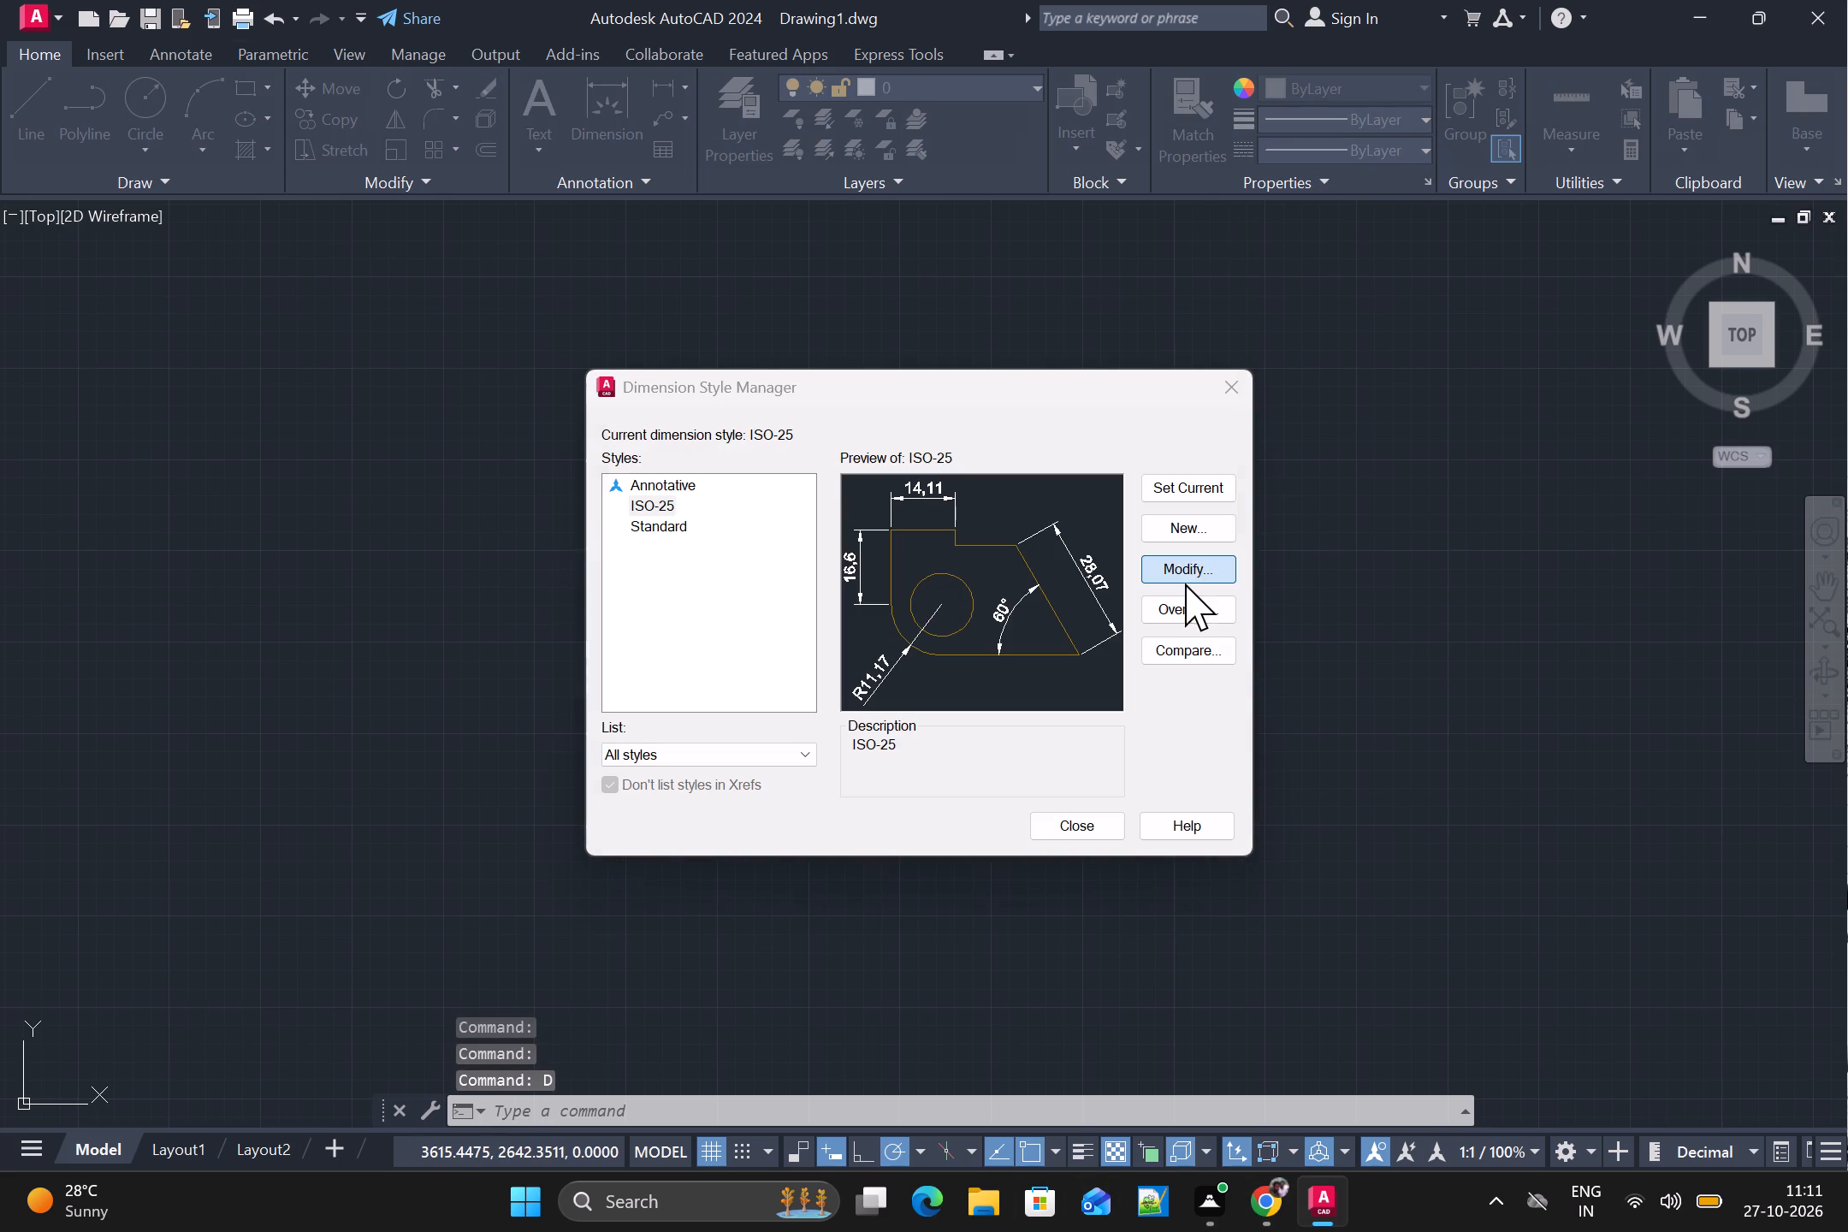
pyautogui.click(617, 300)
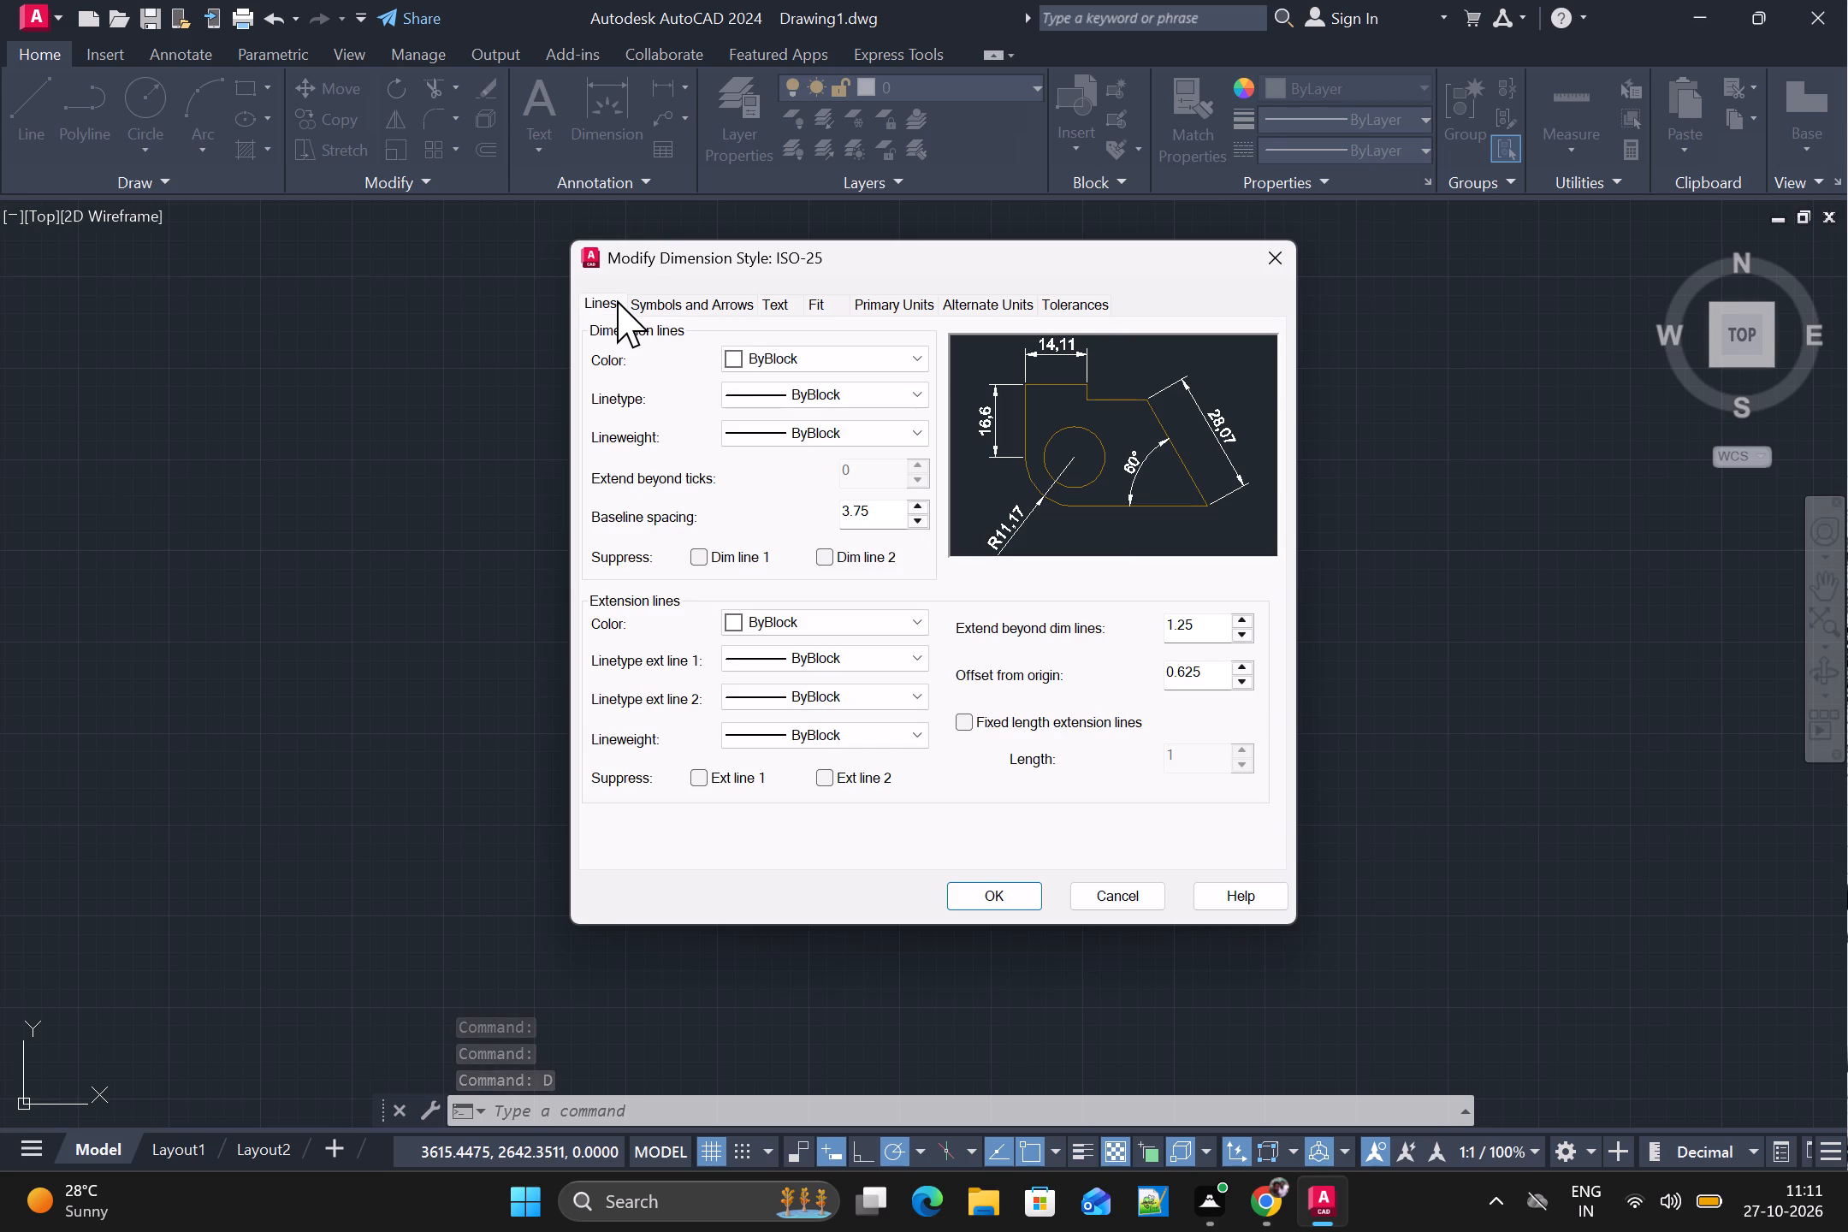
pyautogui.click(864, 335)
pyautogui.click(860, 348)
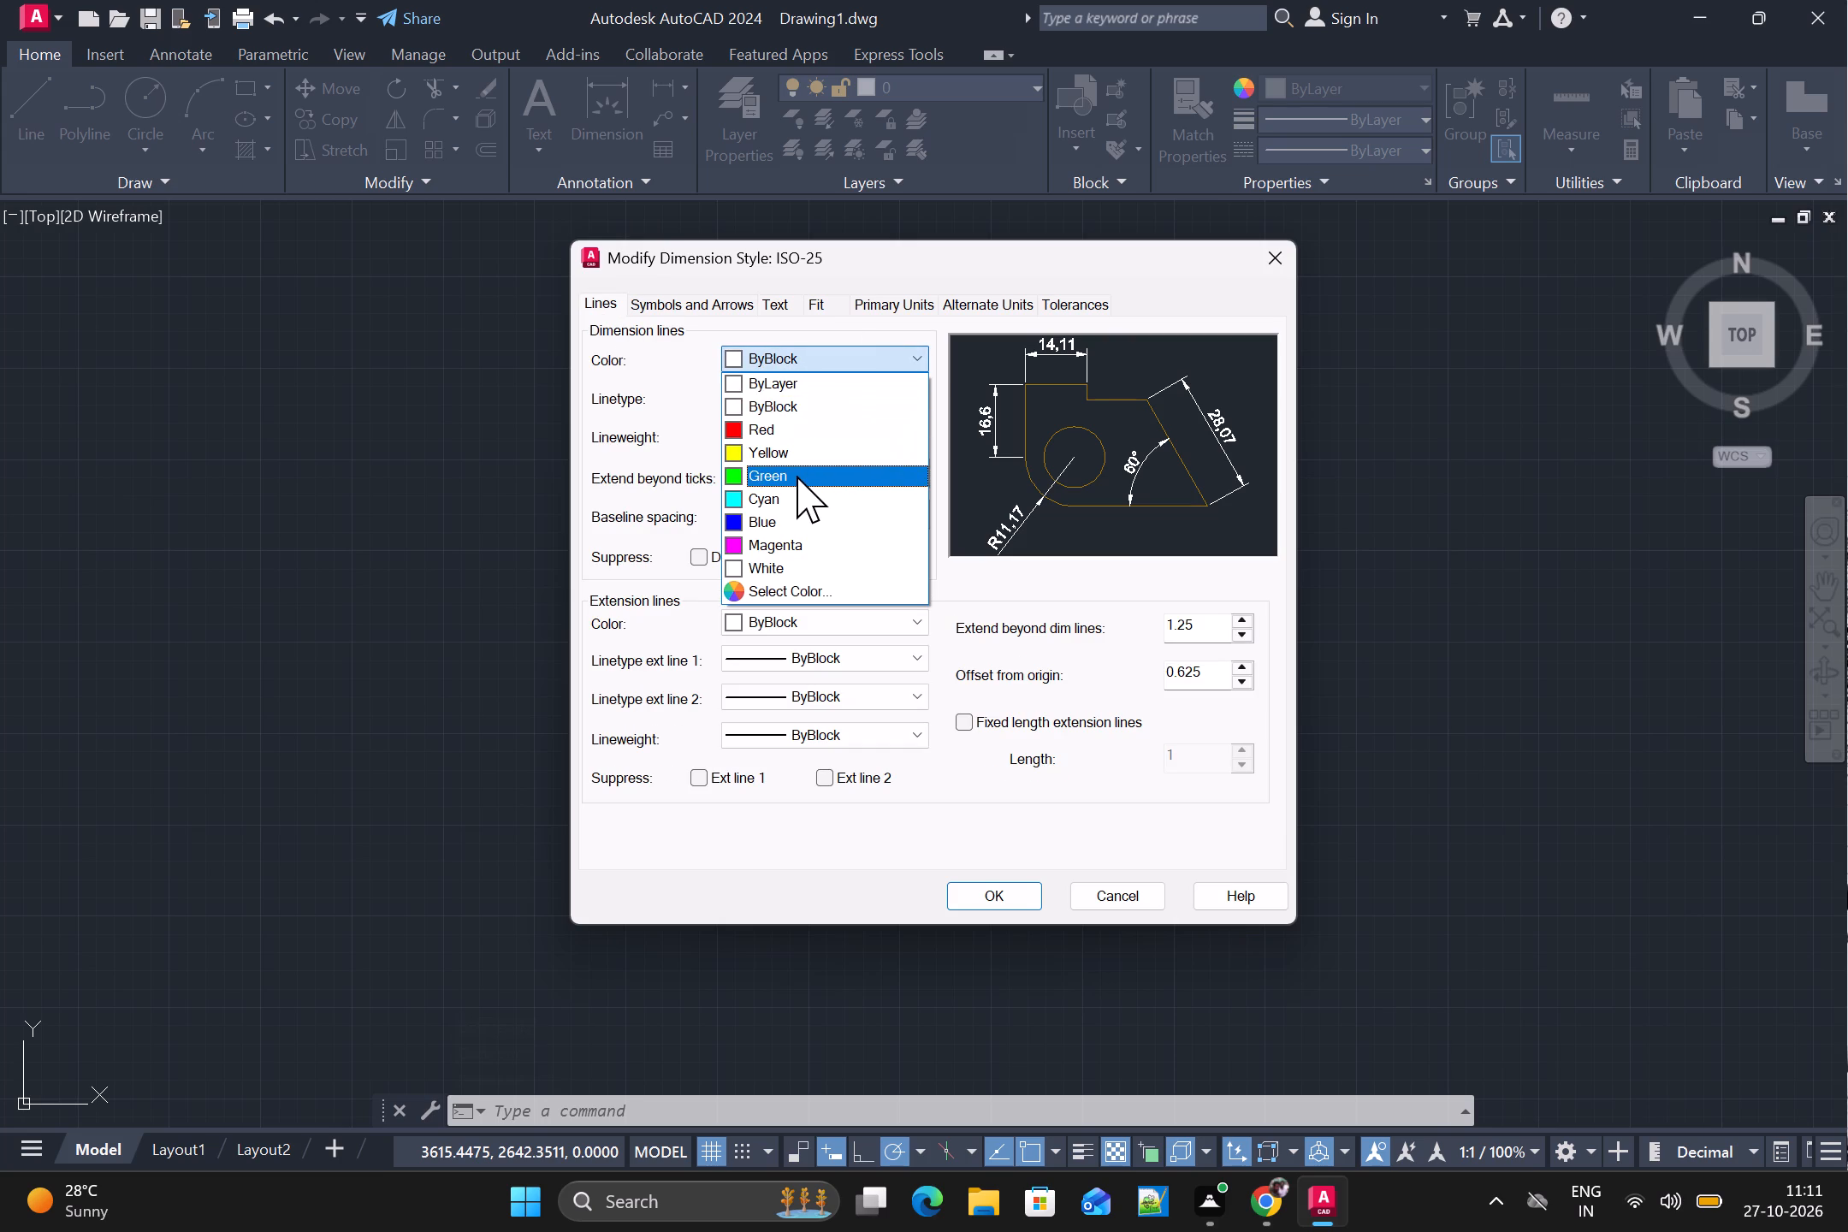
pyautogui.click(811, 469)
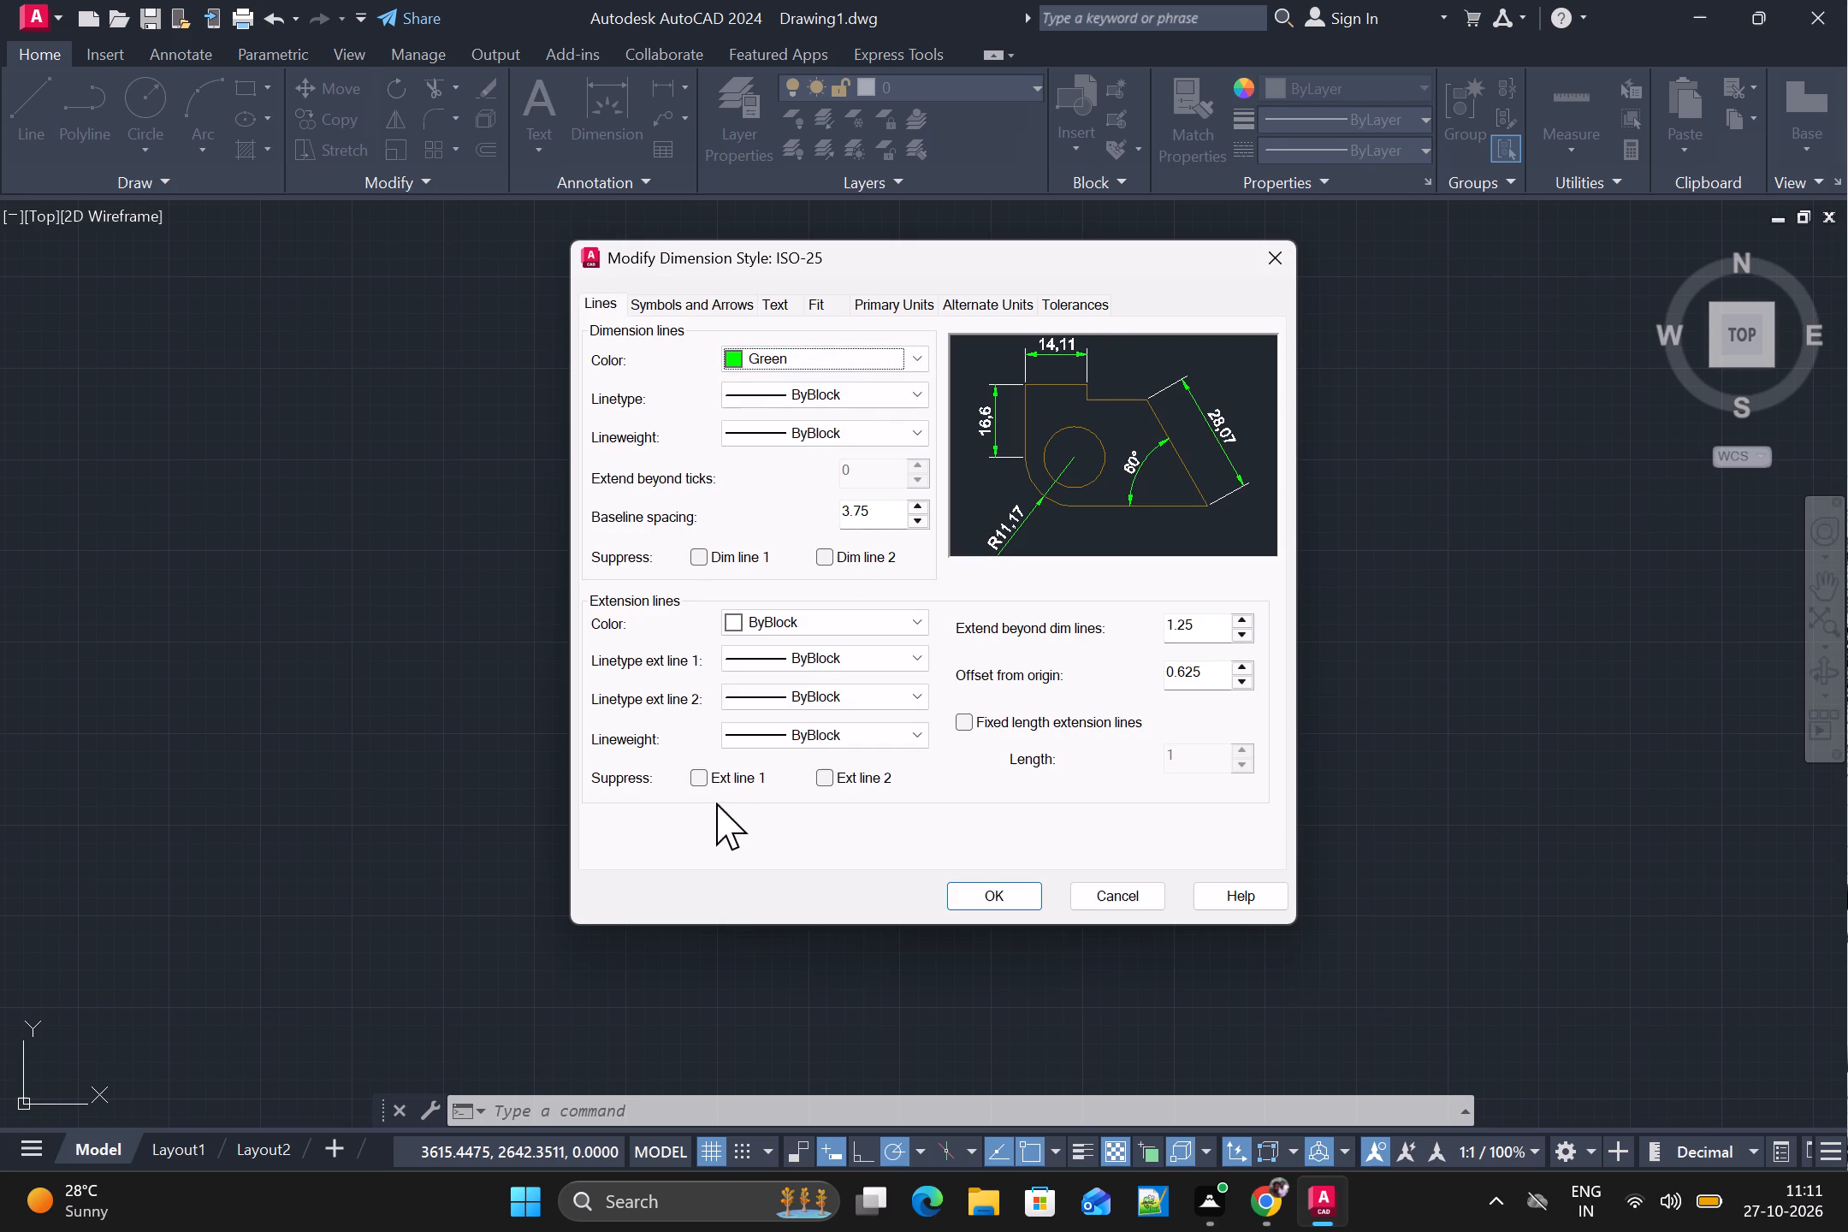
pyautogui.click(737, 787)
pyautogui.click(814, 784)
pyautogui.click(697, 800)
pyautogui.click(733, 790)
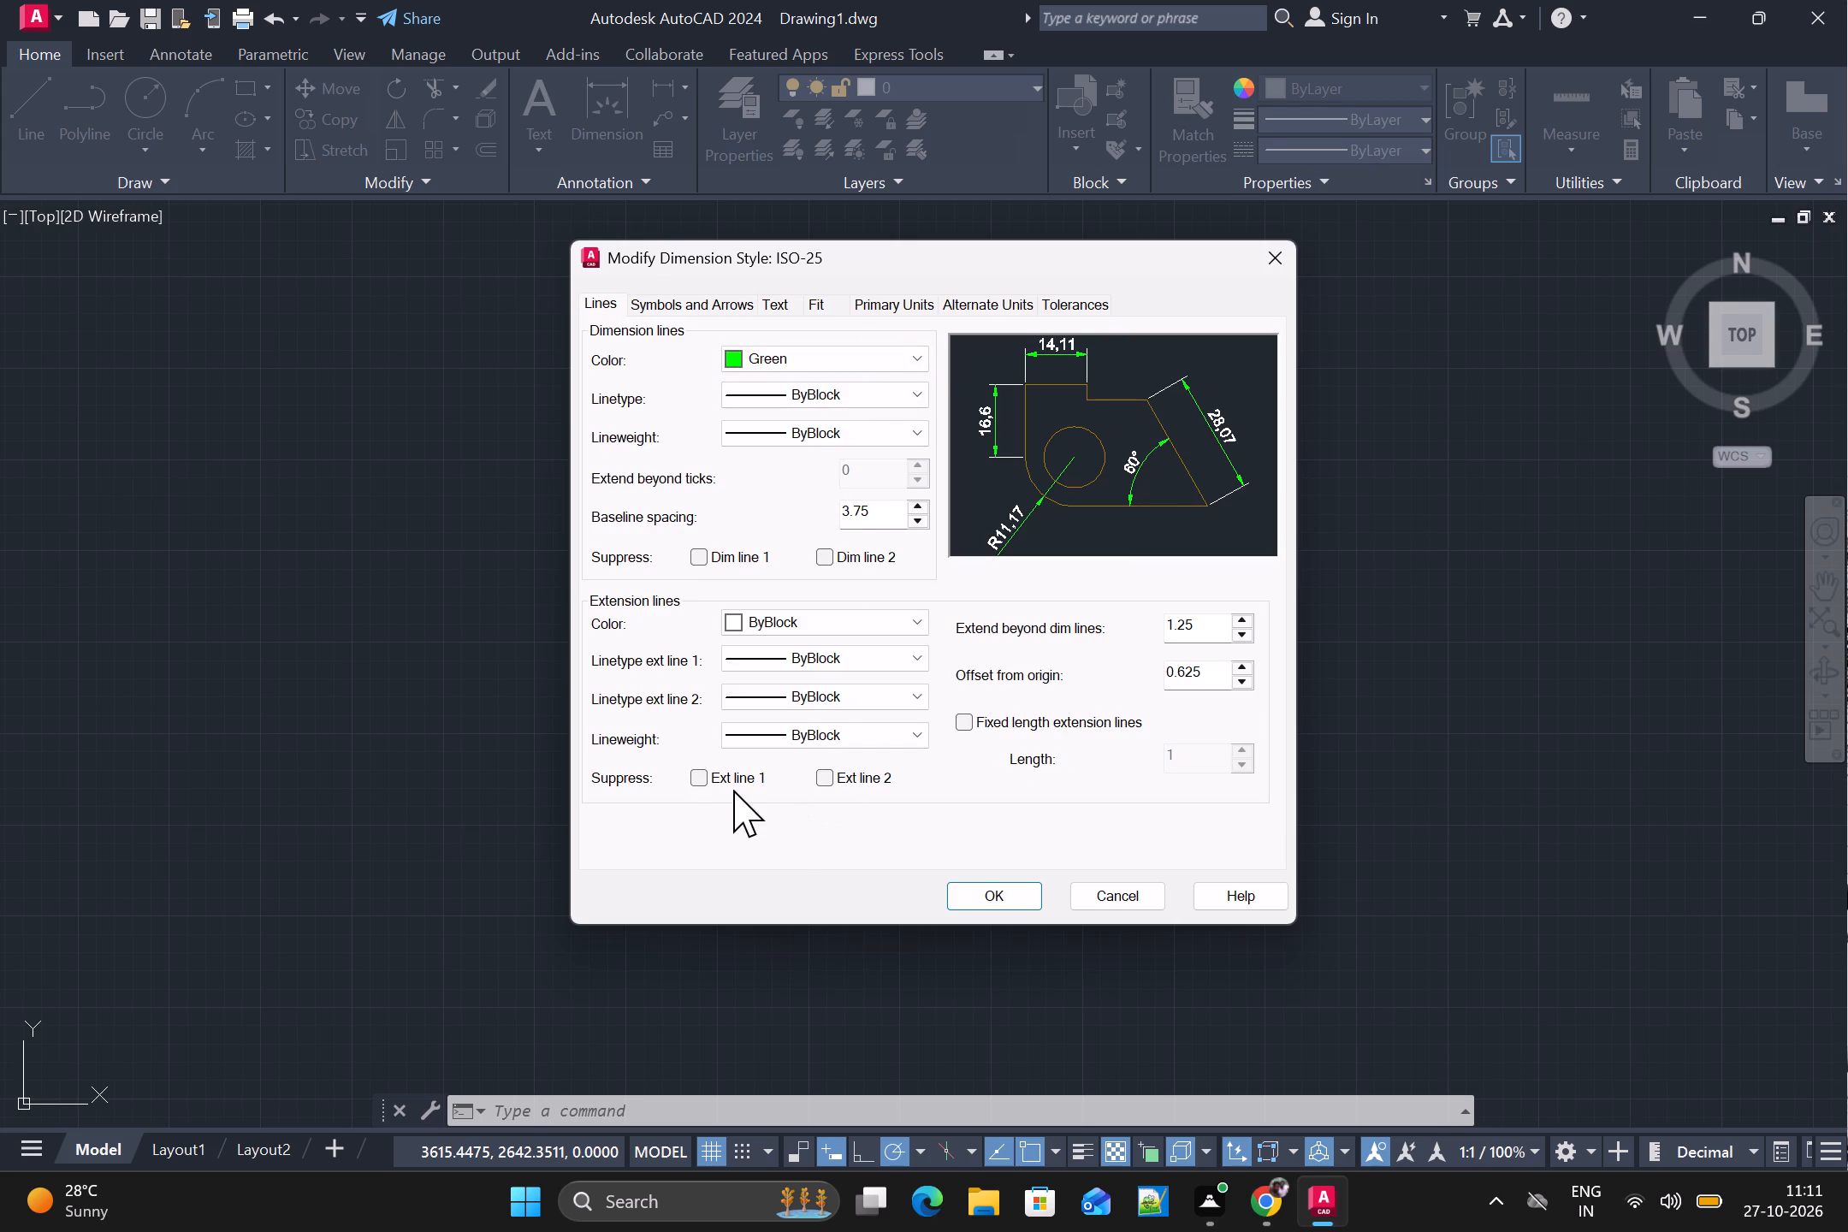
pyautogui.click(735, 782)
pyautogui.click(845, 777)
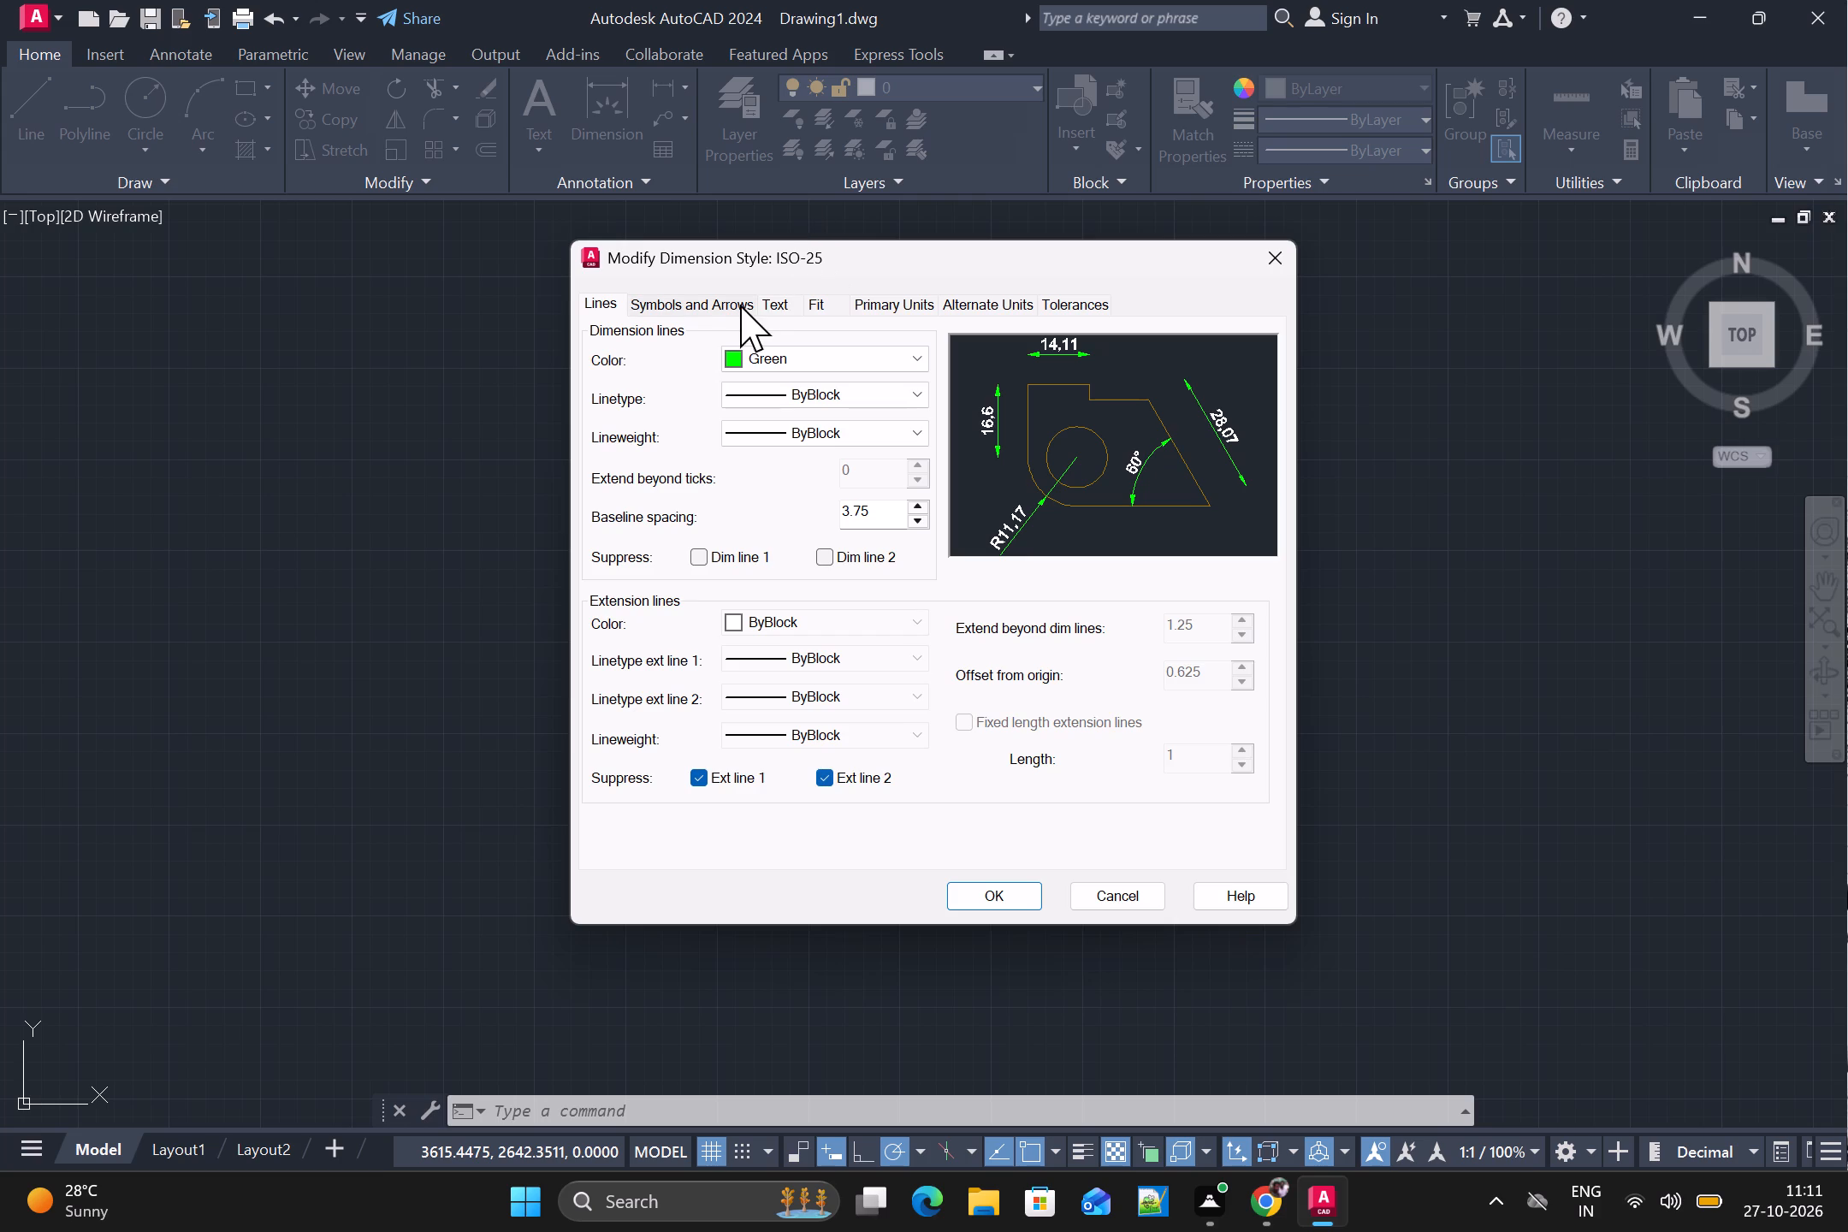
# Set the dimension style's first and second arrowheads to Architectural tick.
pyautogui.click(709, 305)
pyautogui.click(685, 375)
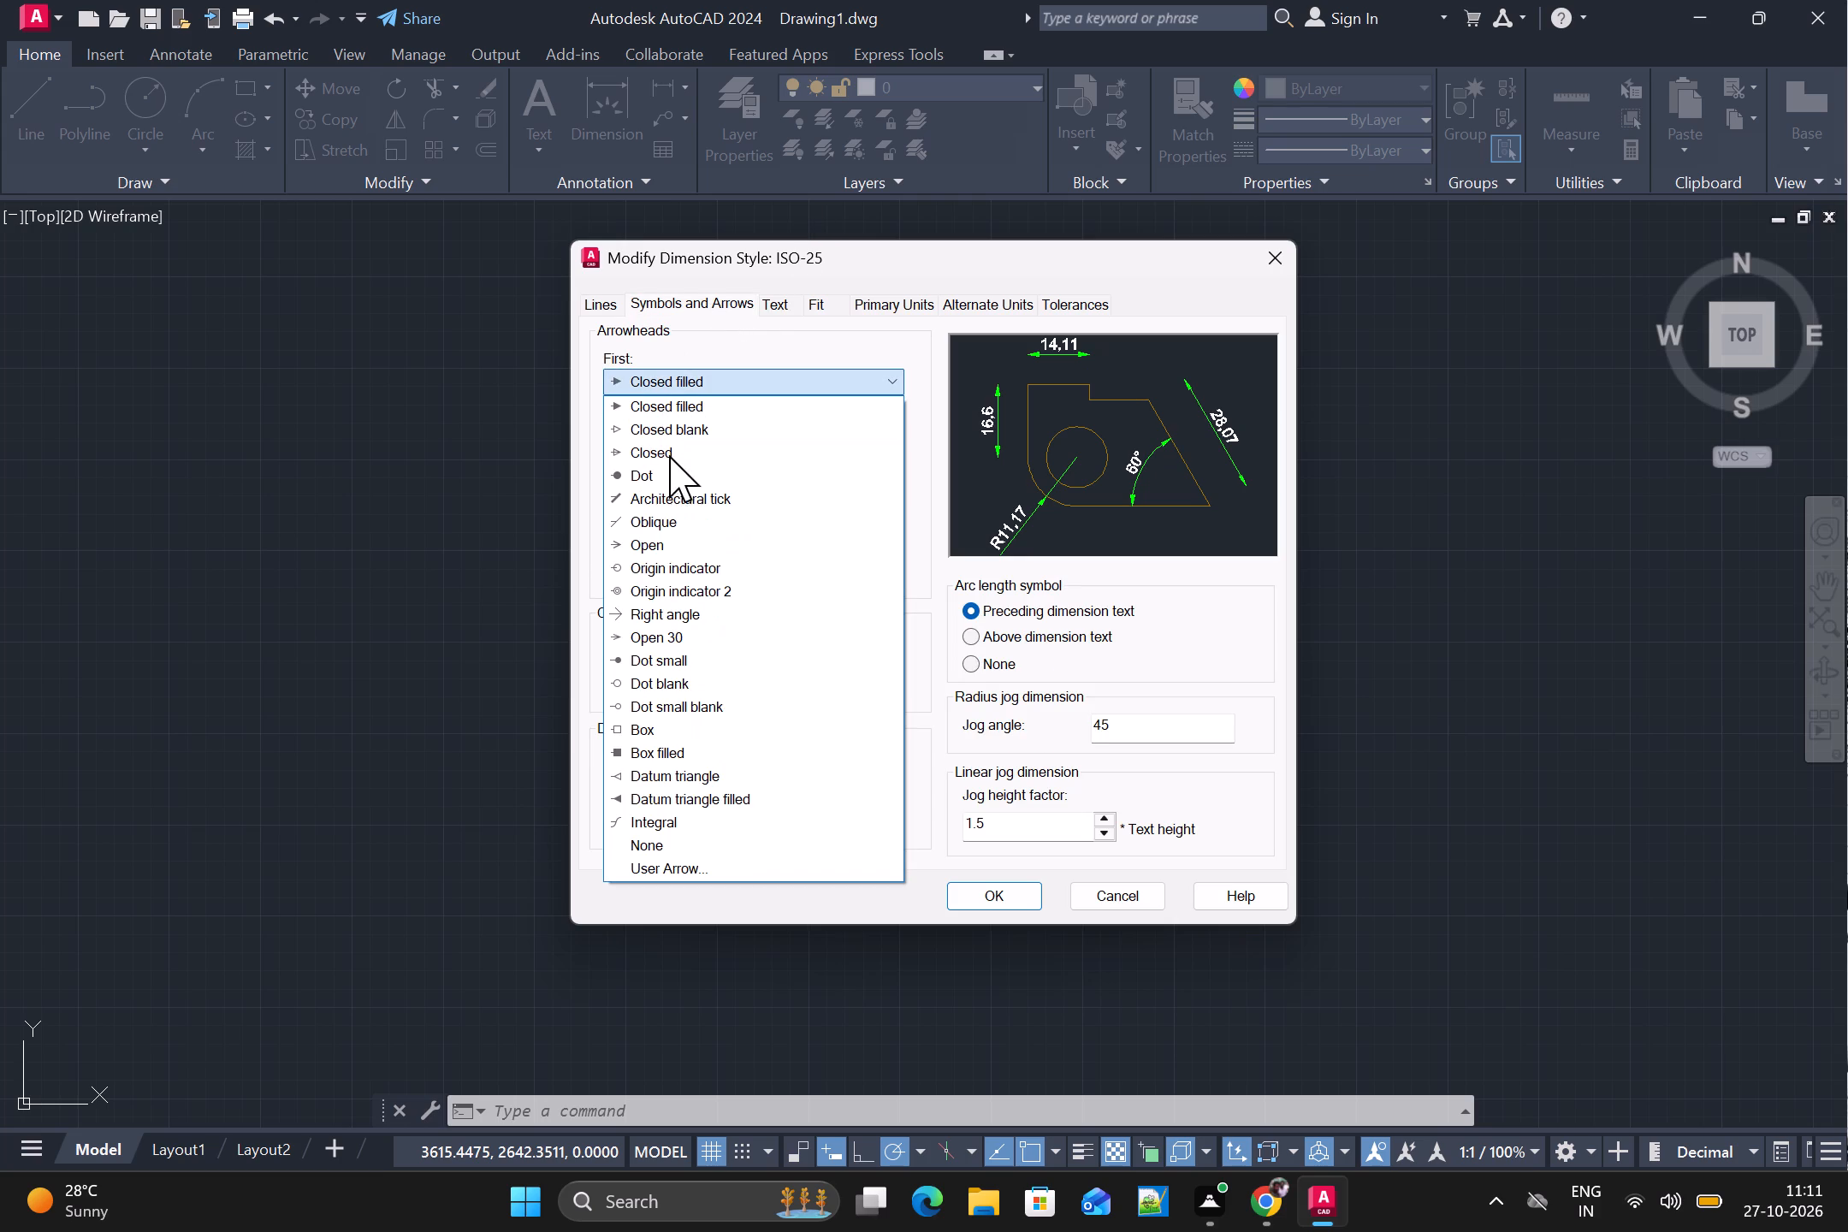
pyautogui.click(667, 489)
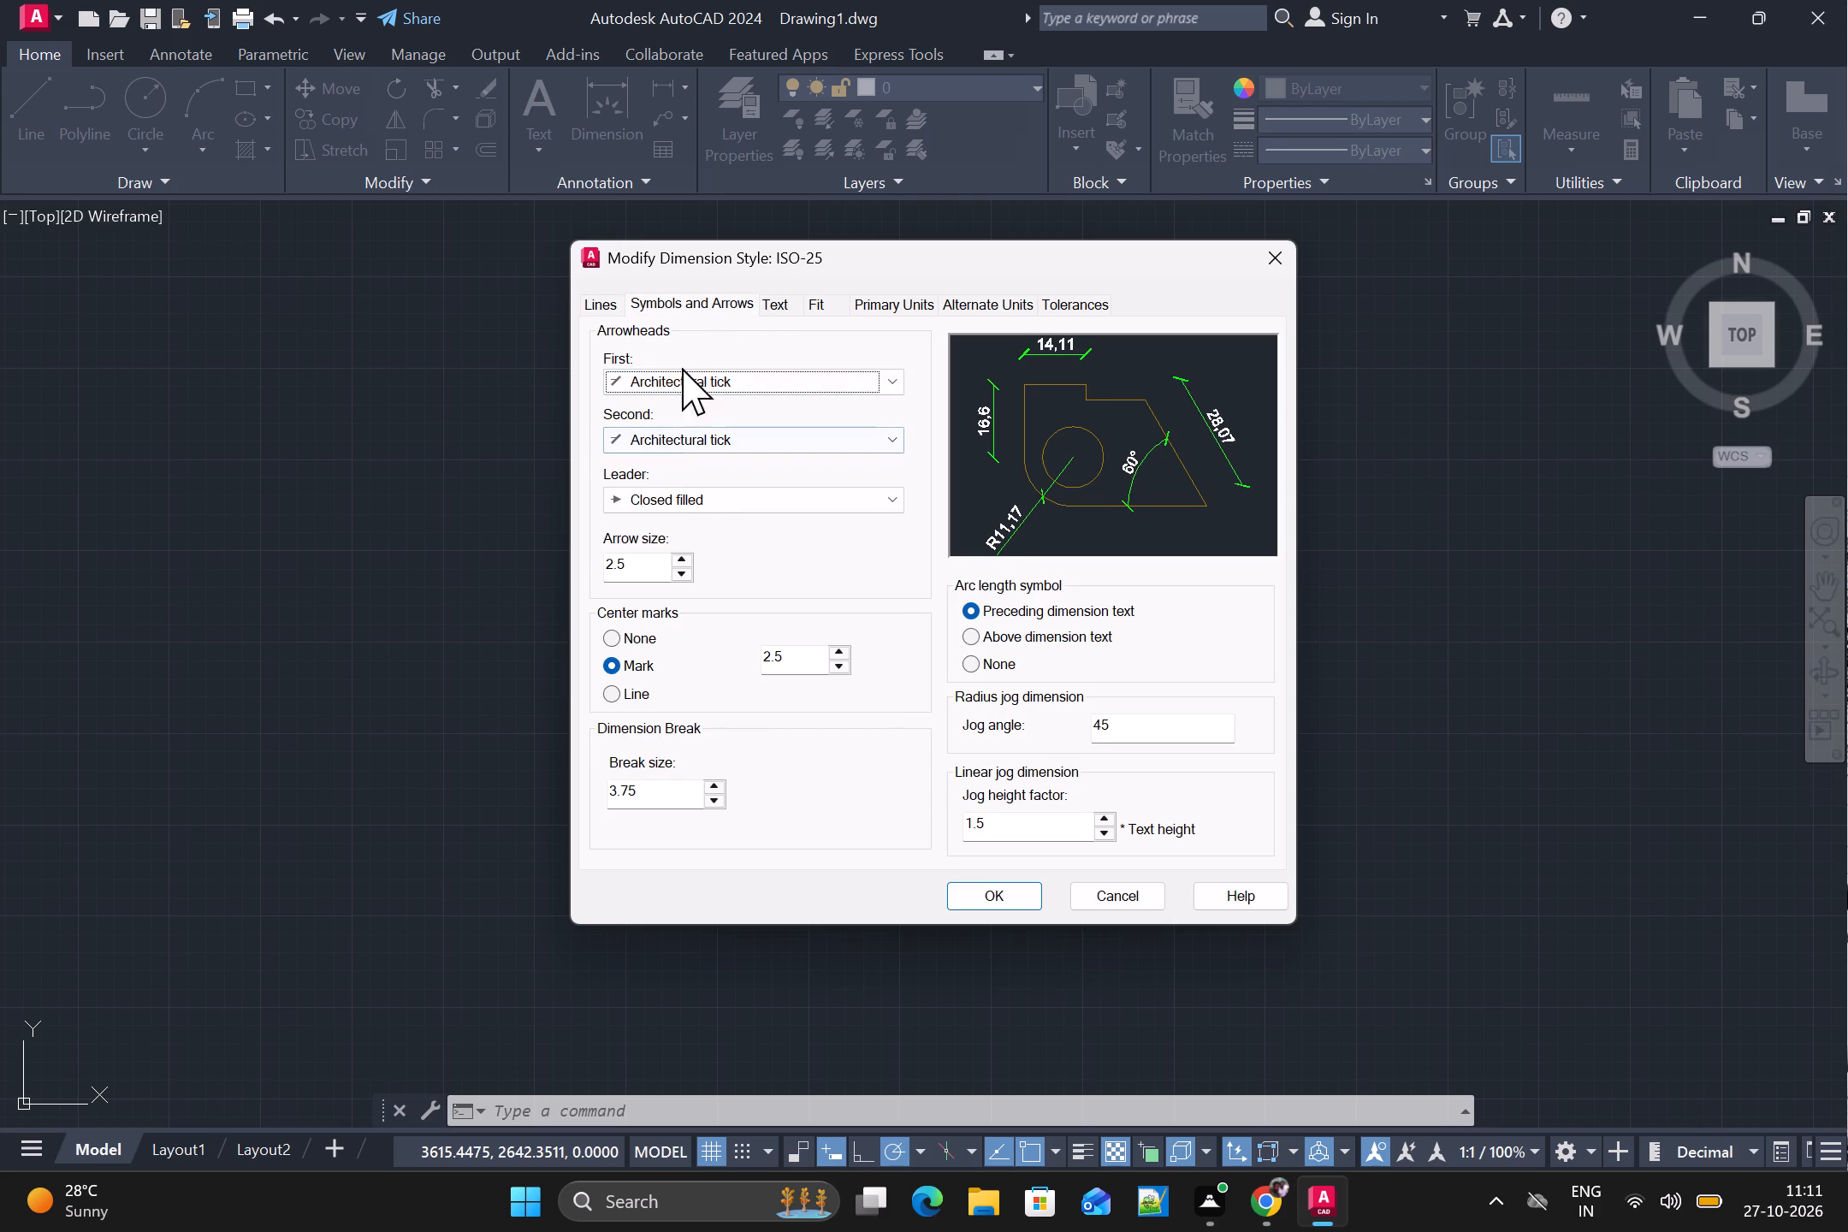
# Set the dimension text color to Cyan.
pyautogui.click(782, 305)
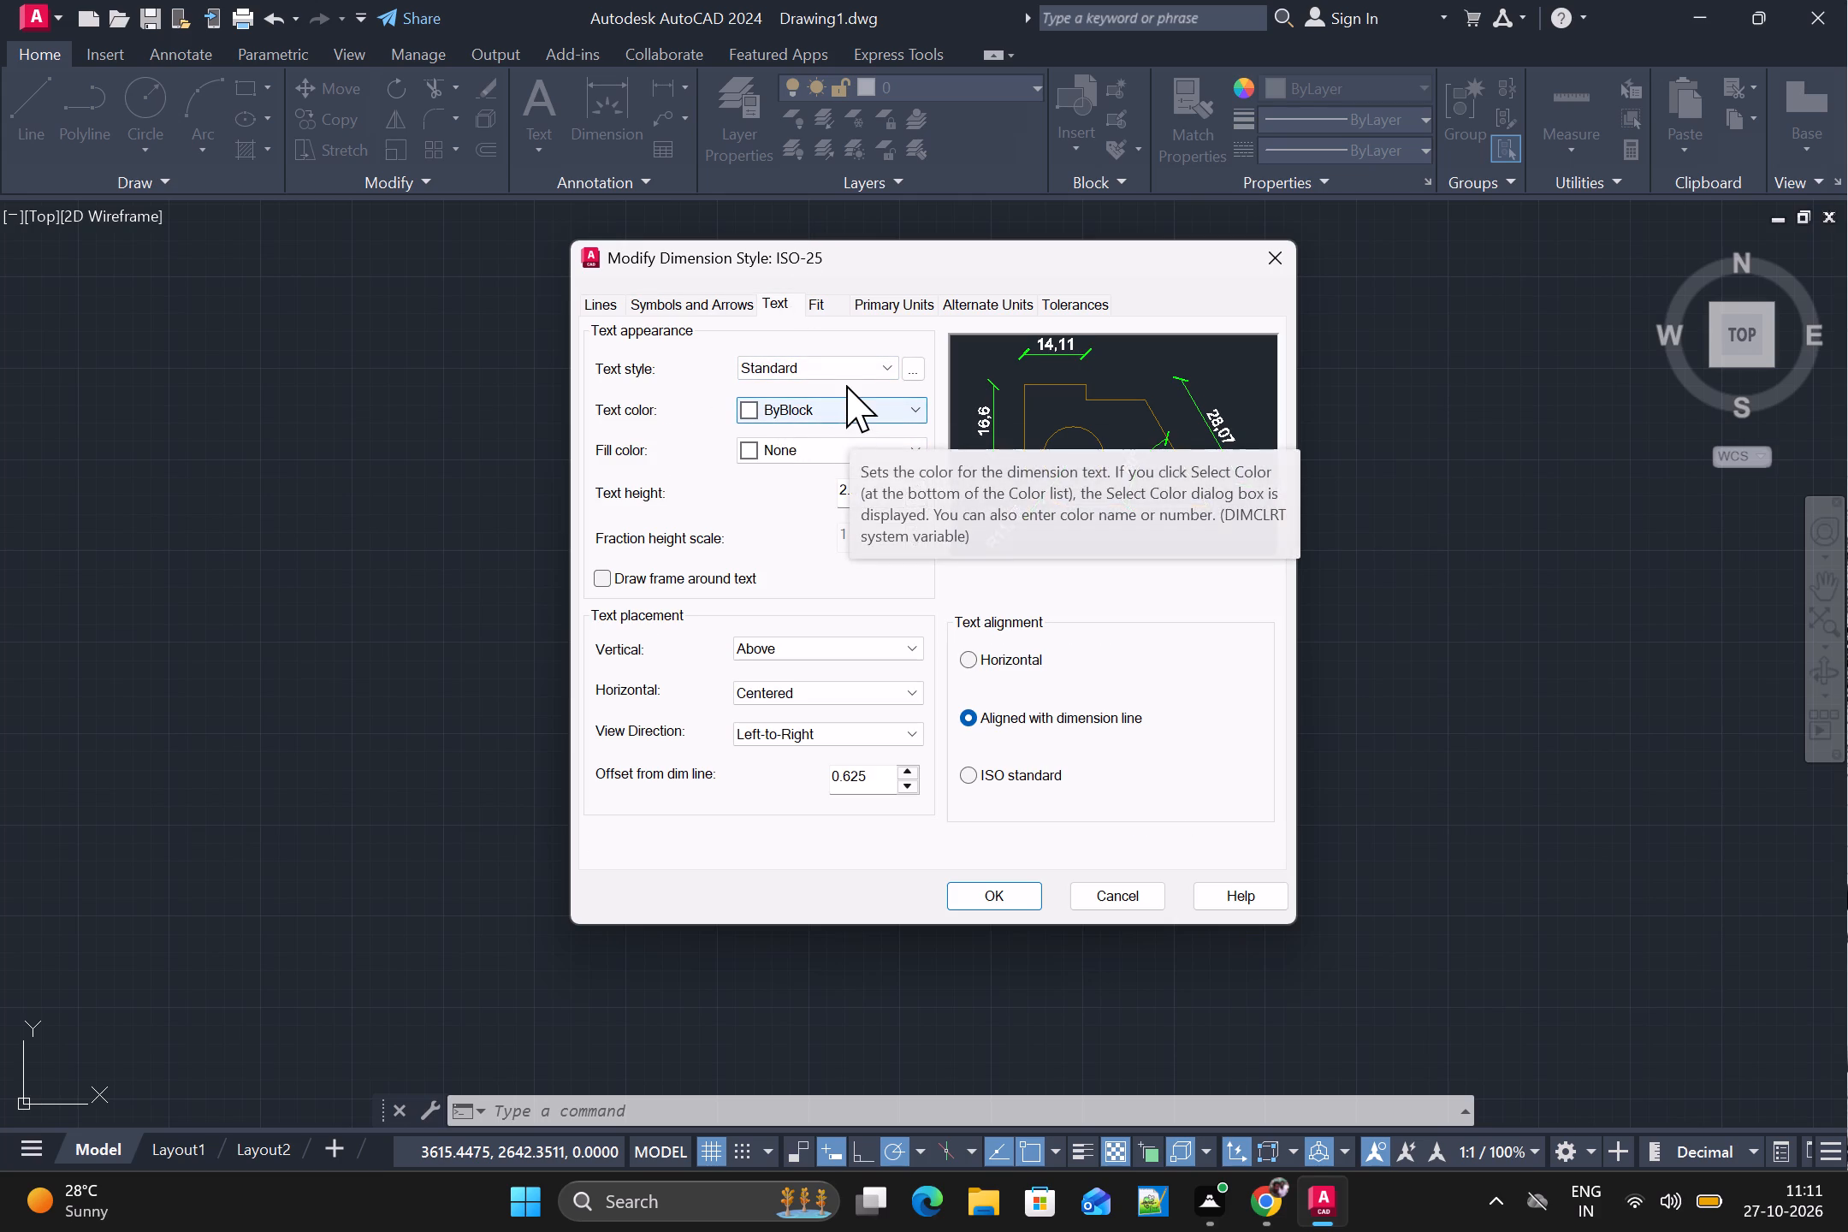
pyautogui.click(844, 407)
pyautogui.click(794, 536)
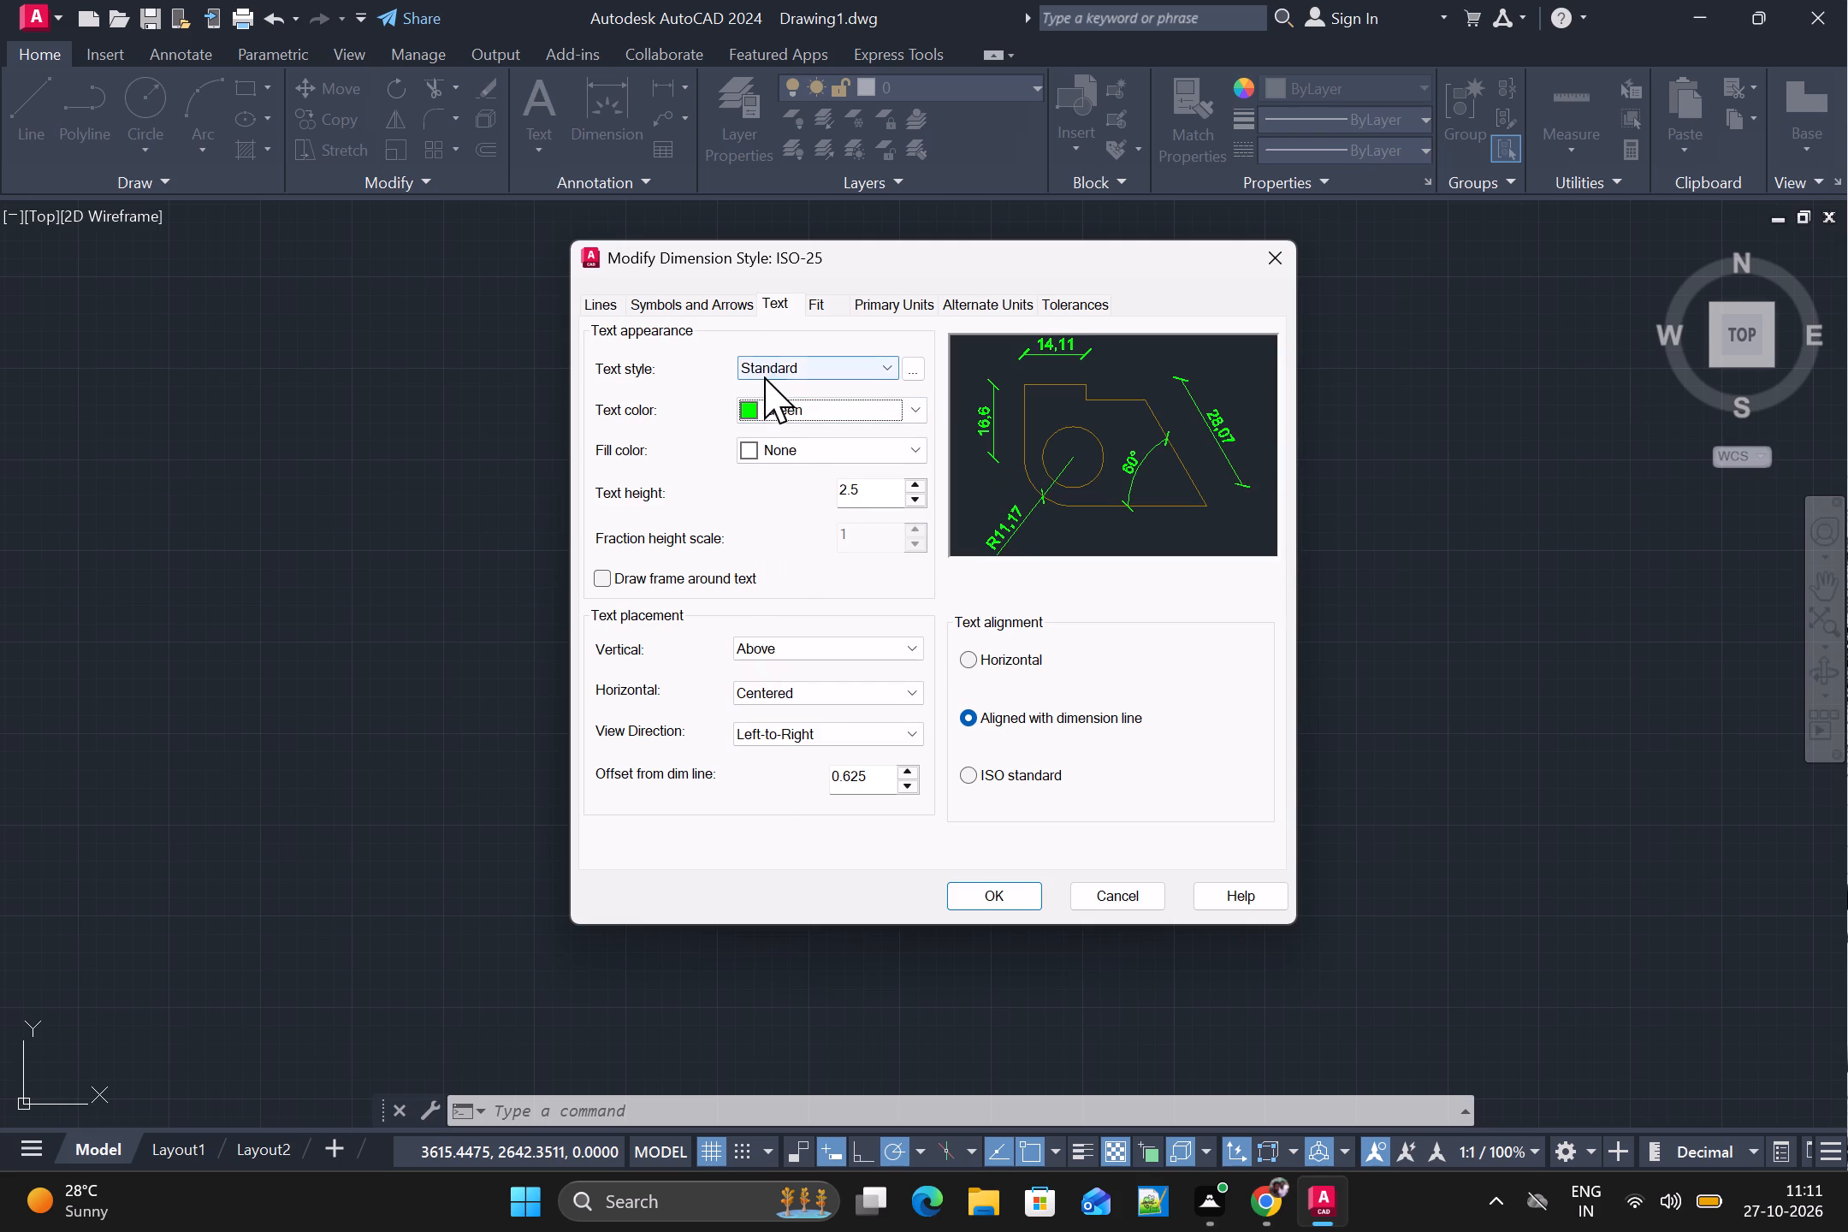
pyautogui.click(803, 399)
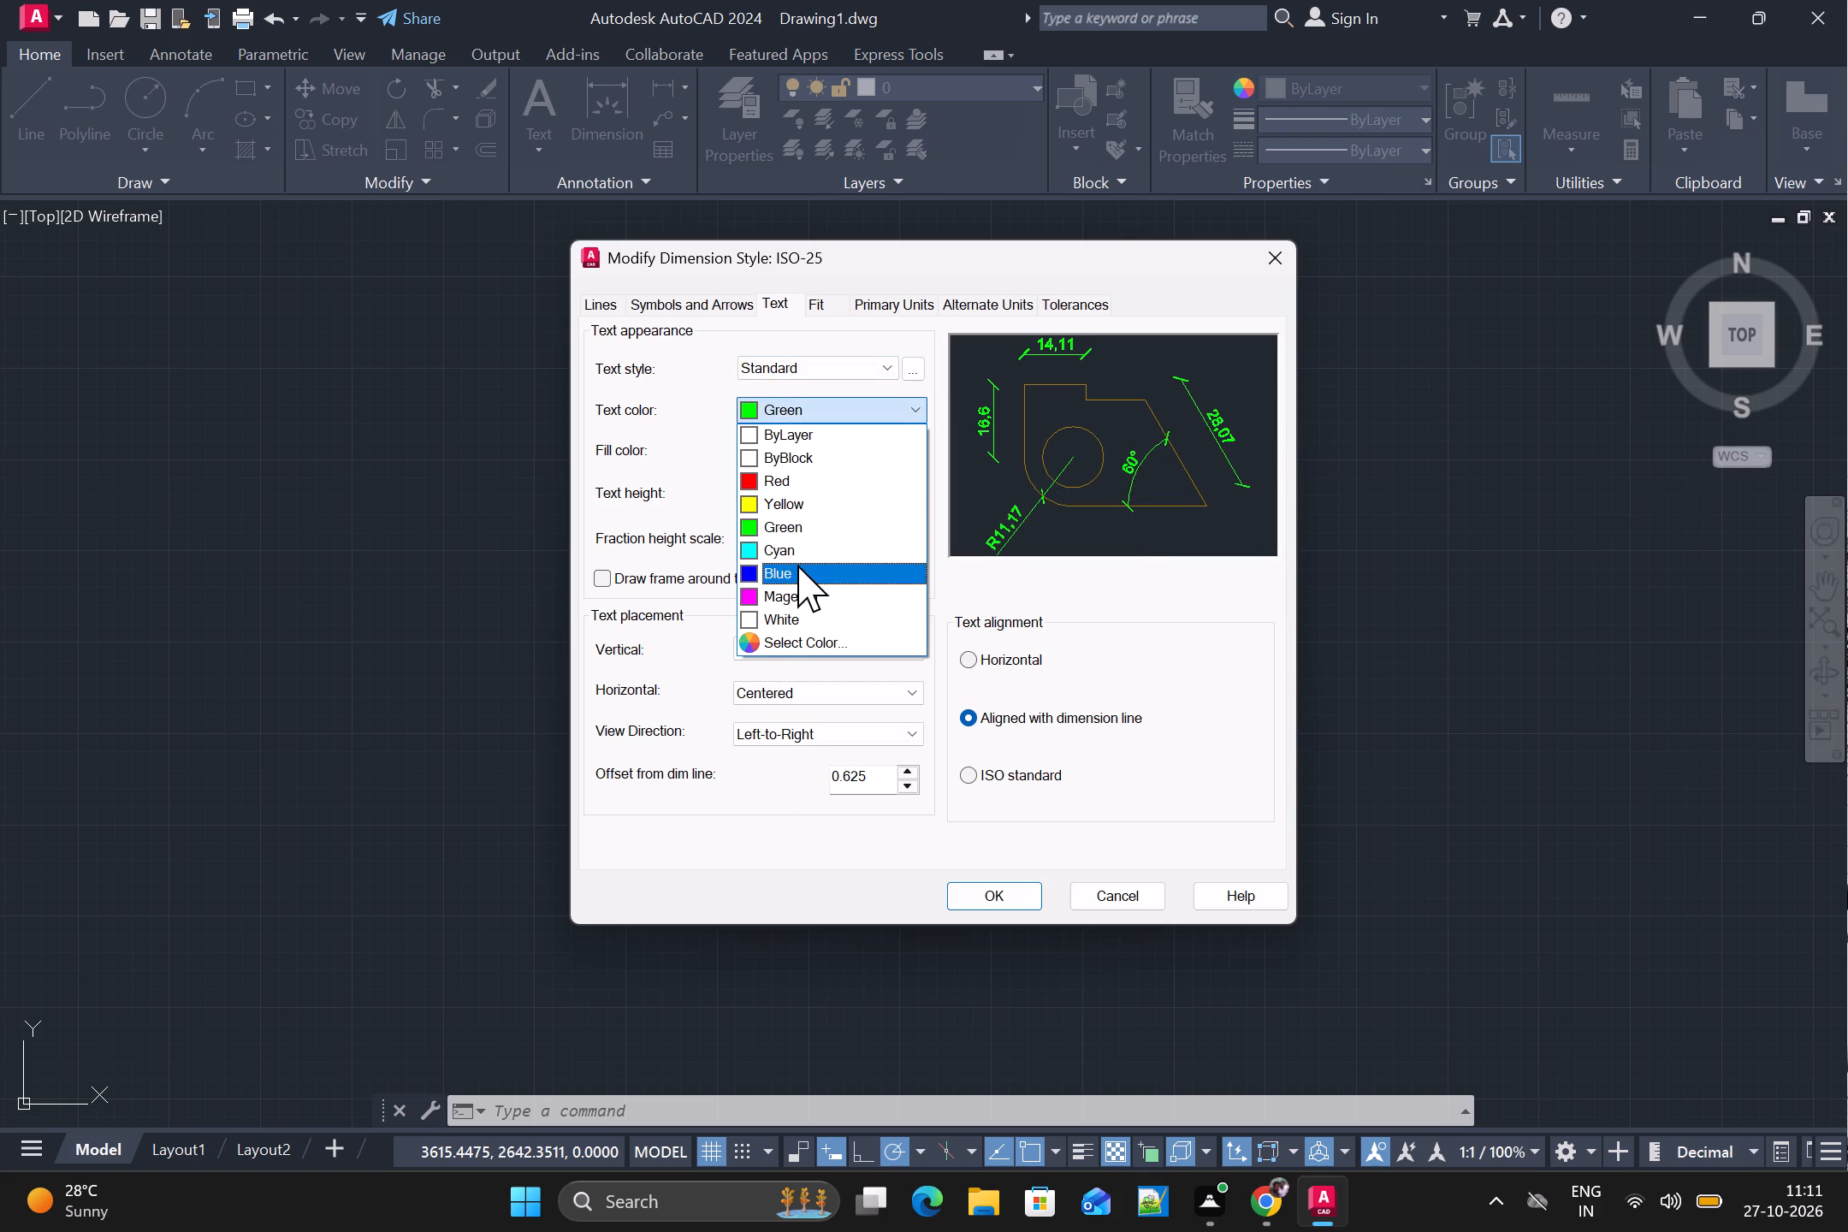
pyautogui.click(803, 555)
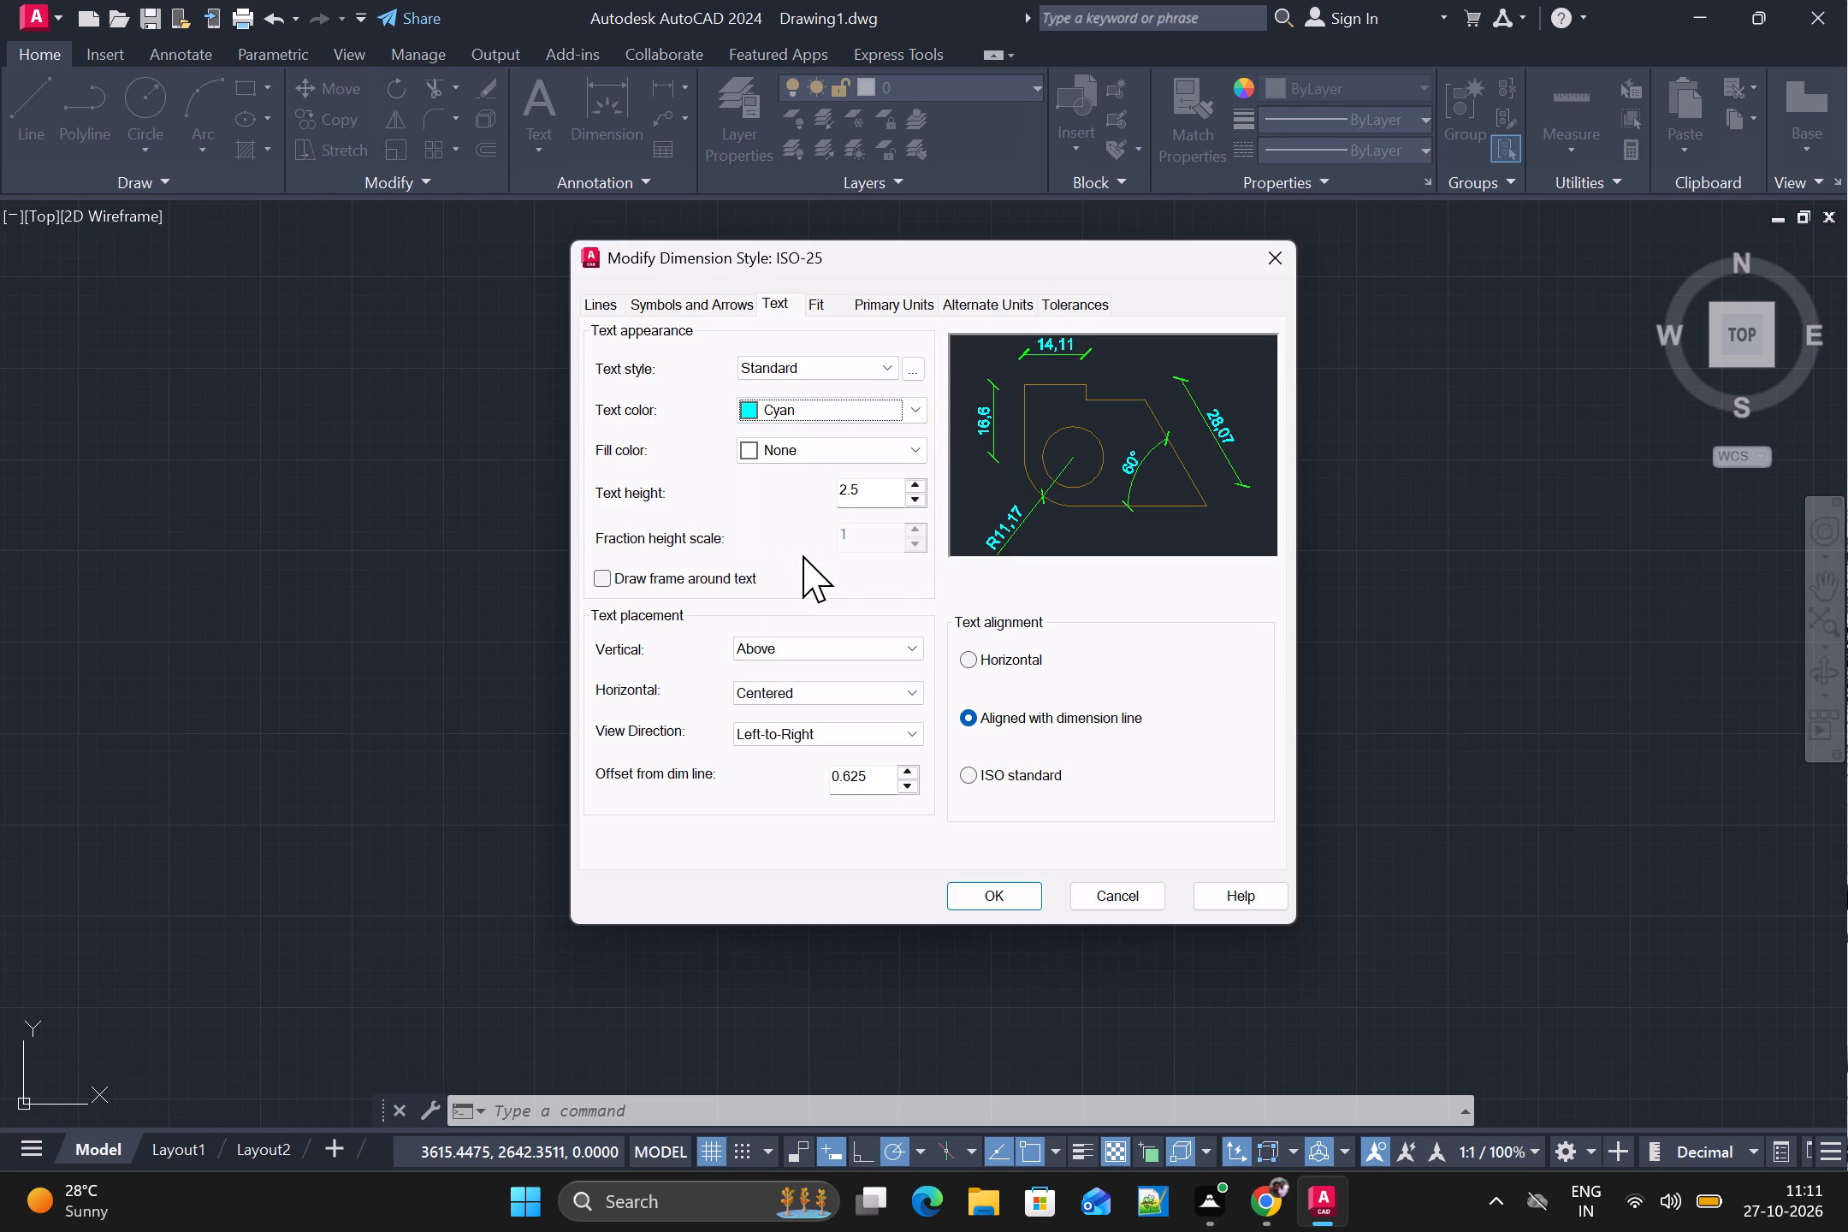
# Set the dimension style's primary units to Architectural with 0'-0" precision and accept the style changes.
pyautogui.click(826, 311)
pyautogui.click(852, 313)
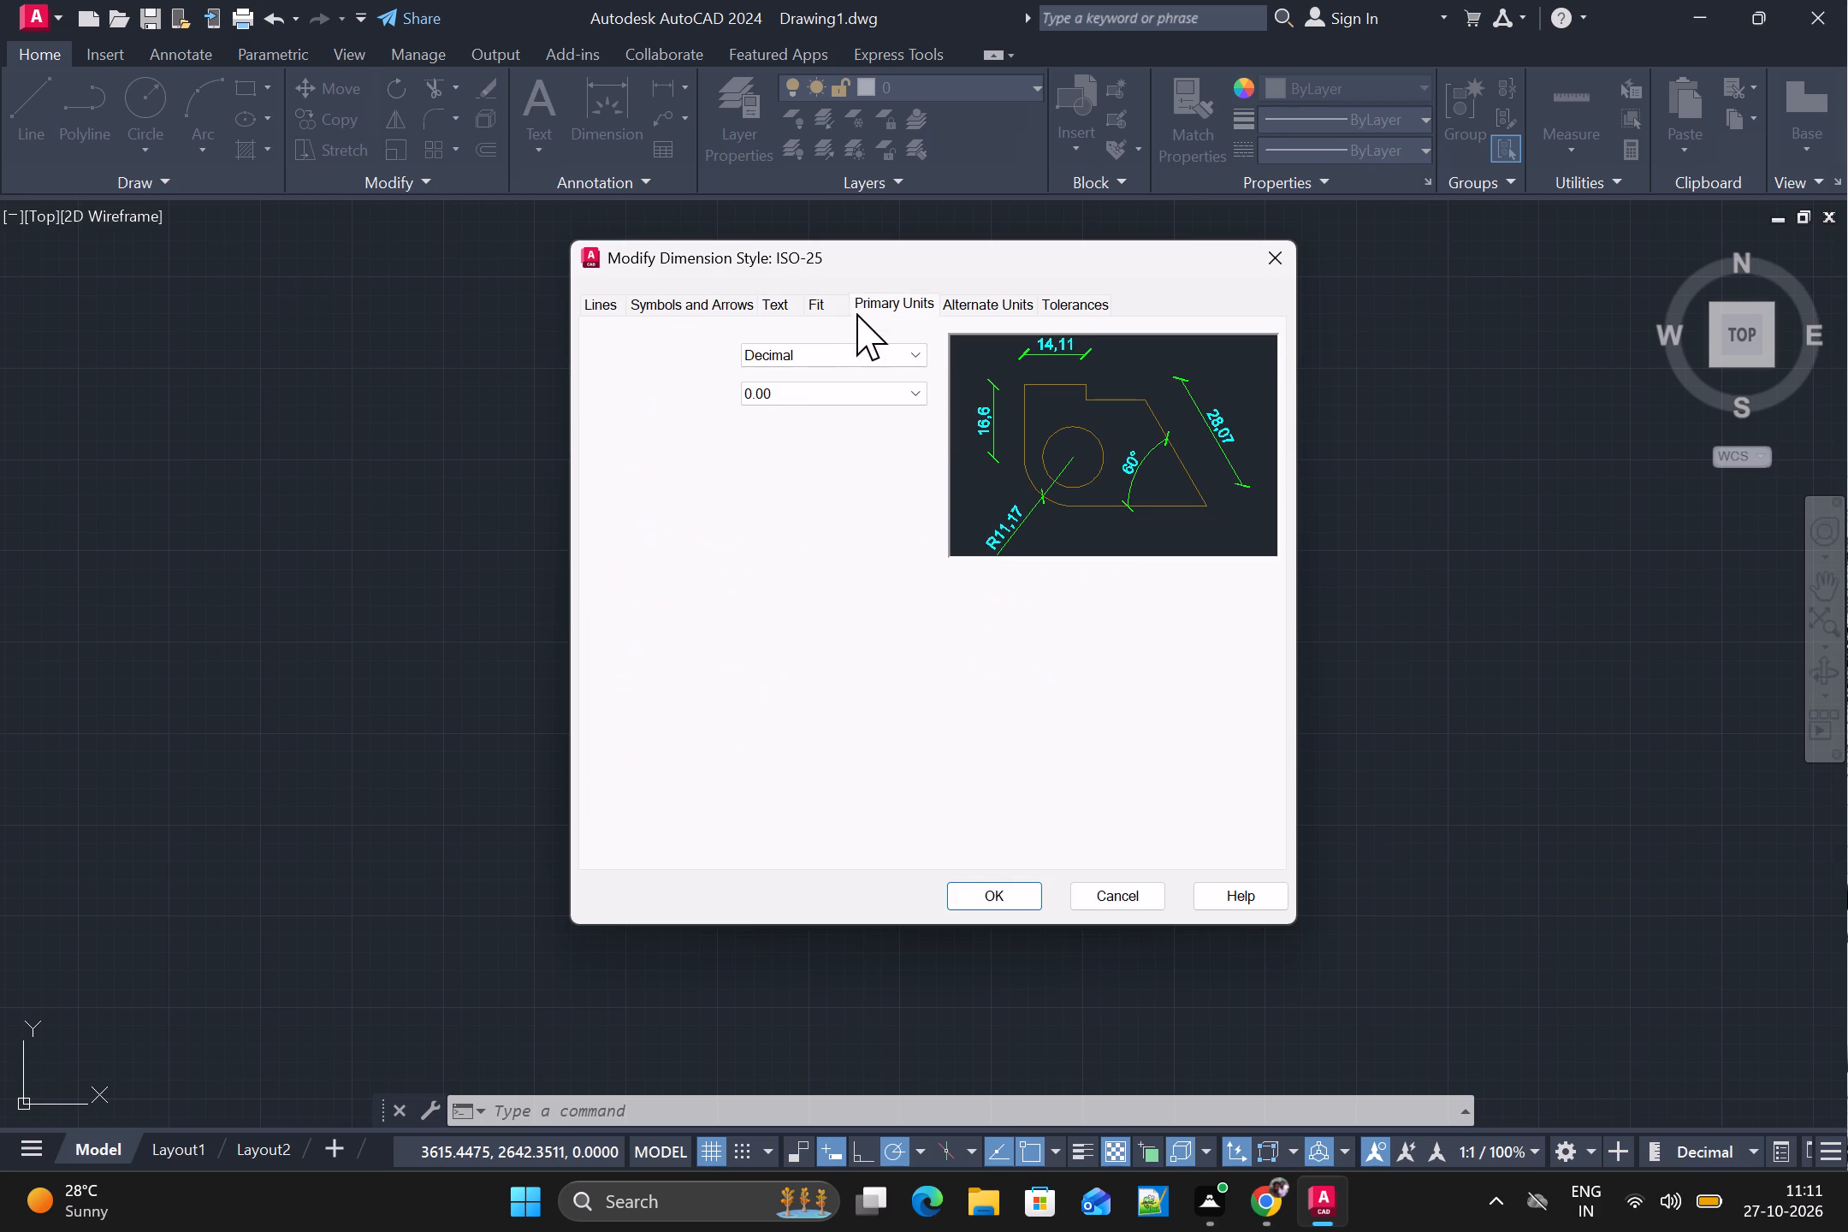
pyautogui.click(826, 366)
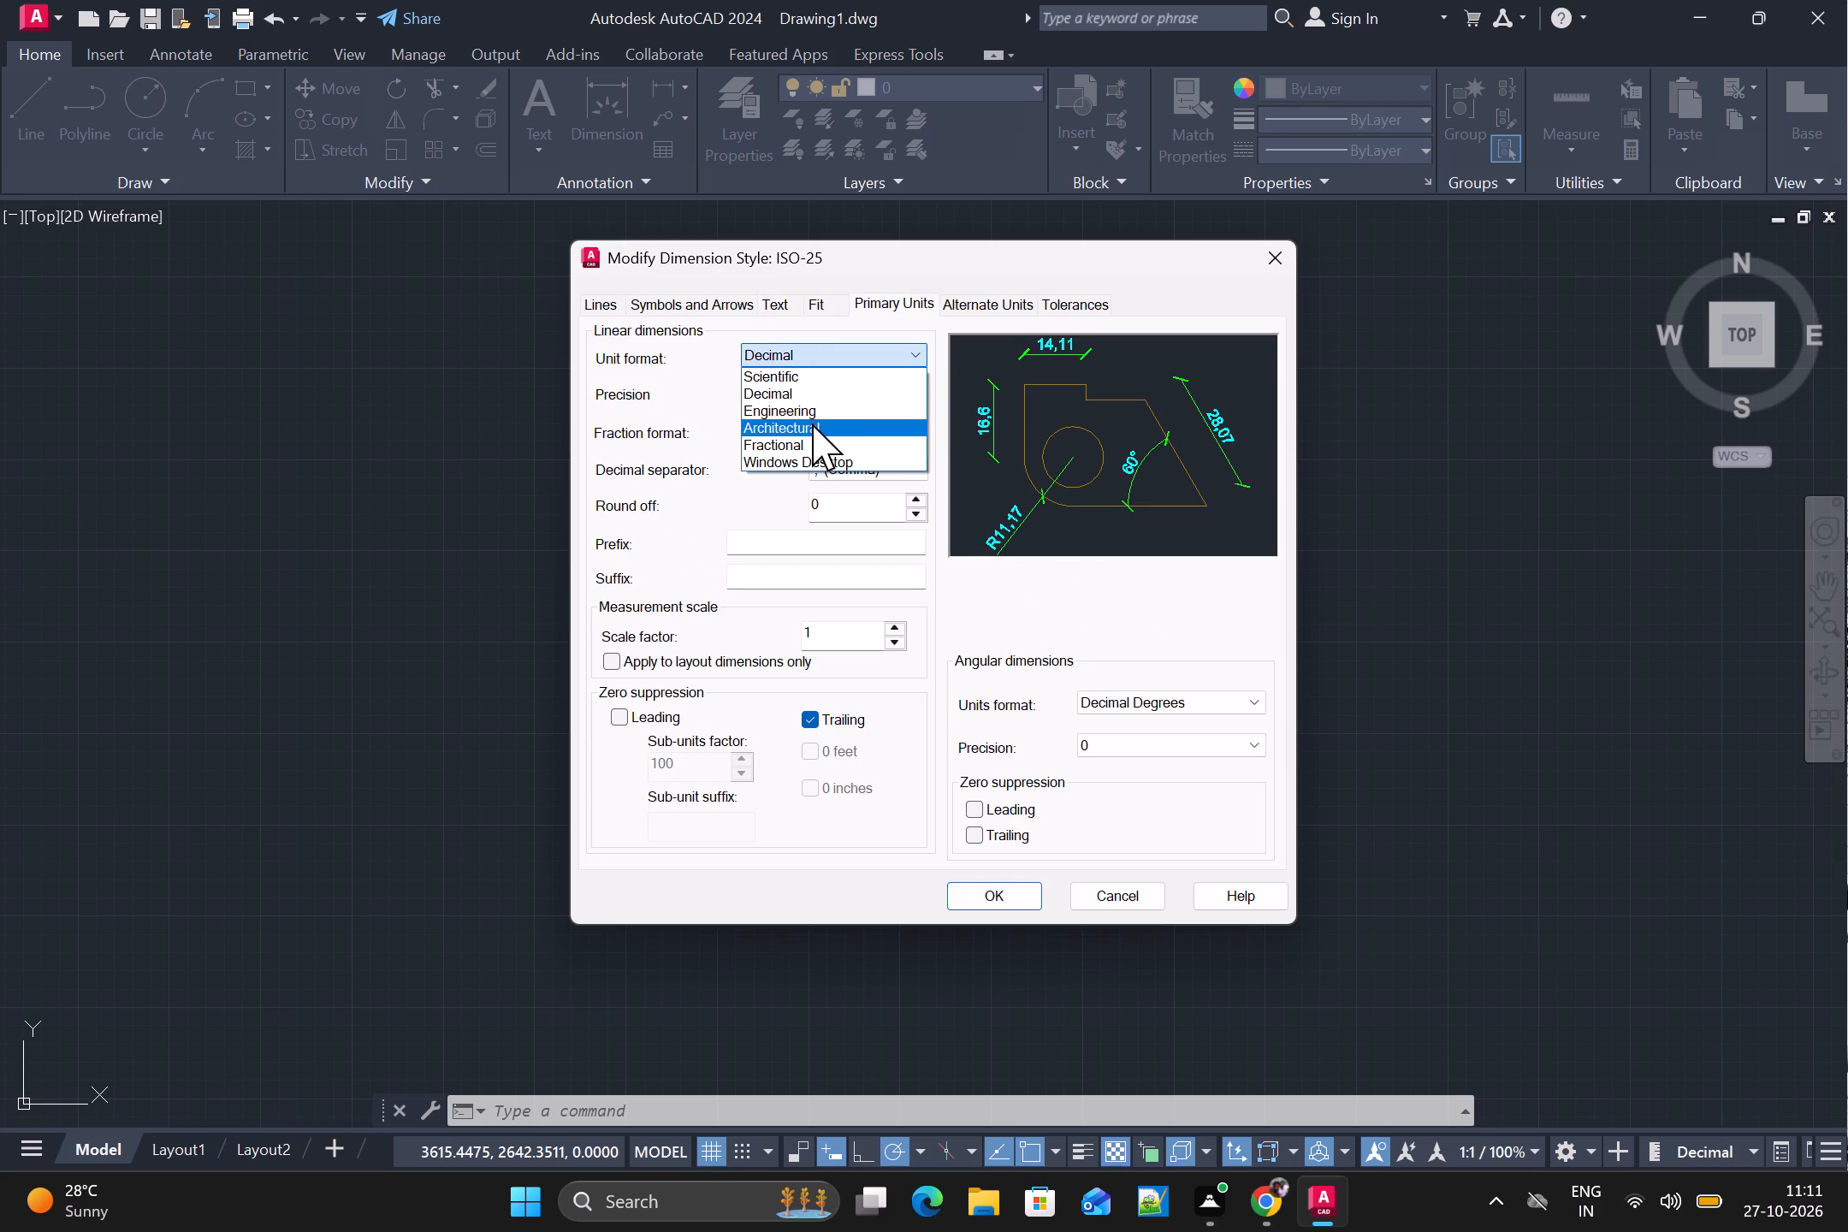
pyautogui.click(812, 423)
pyautogui.click(829, 402)
pyautogui.click(826, 409)
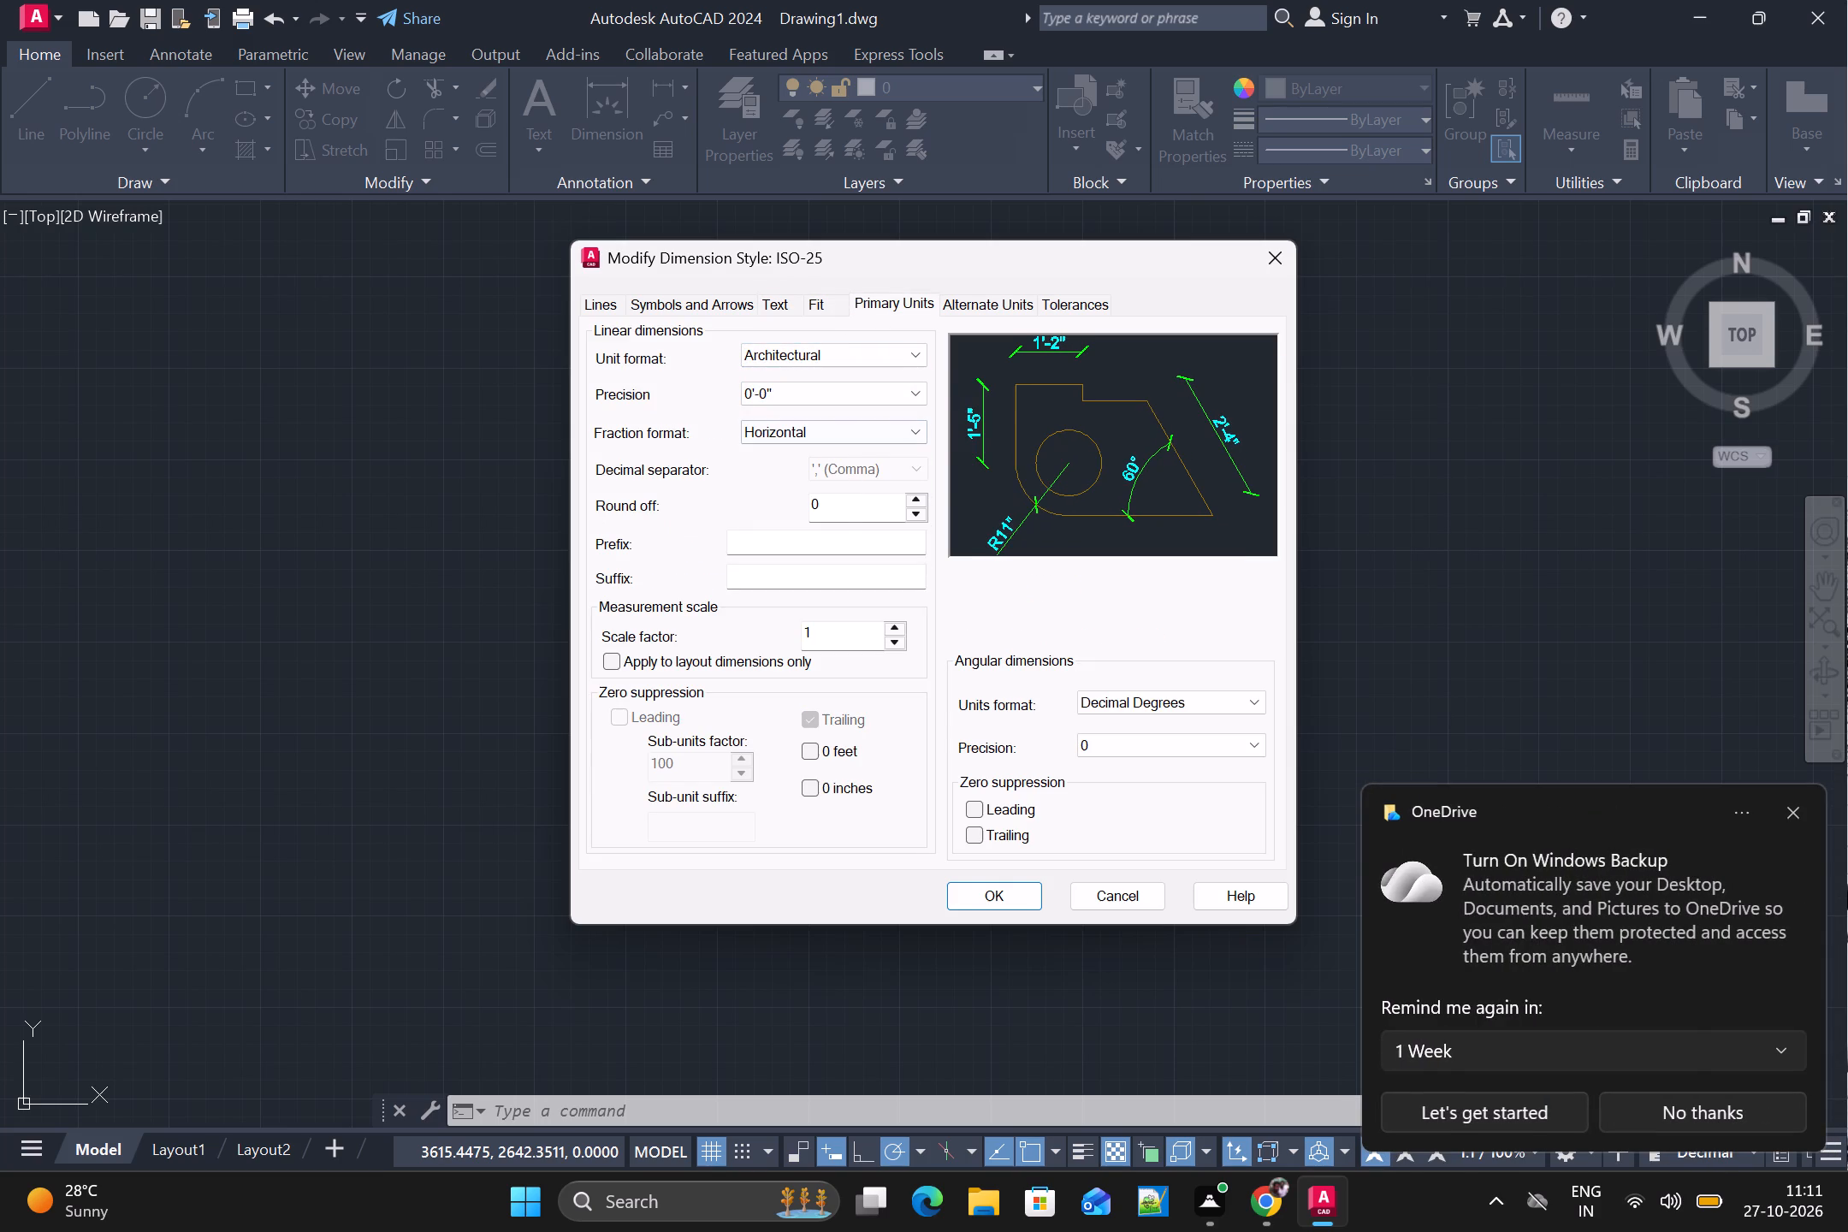
pyautogui.click(978, 890)
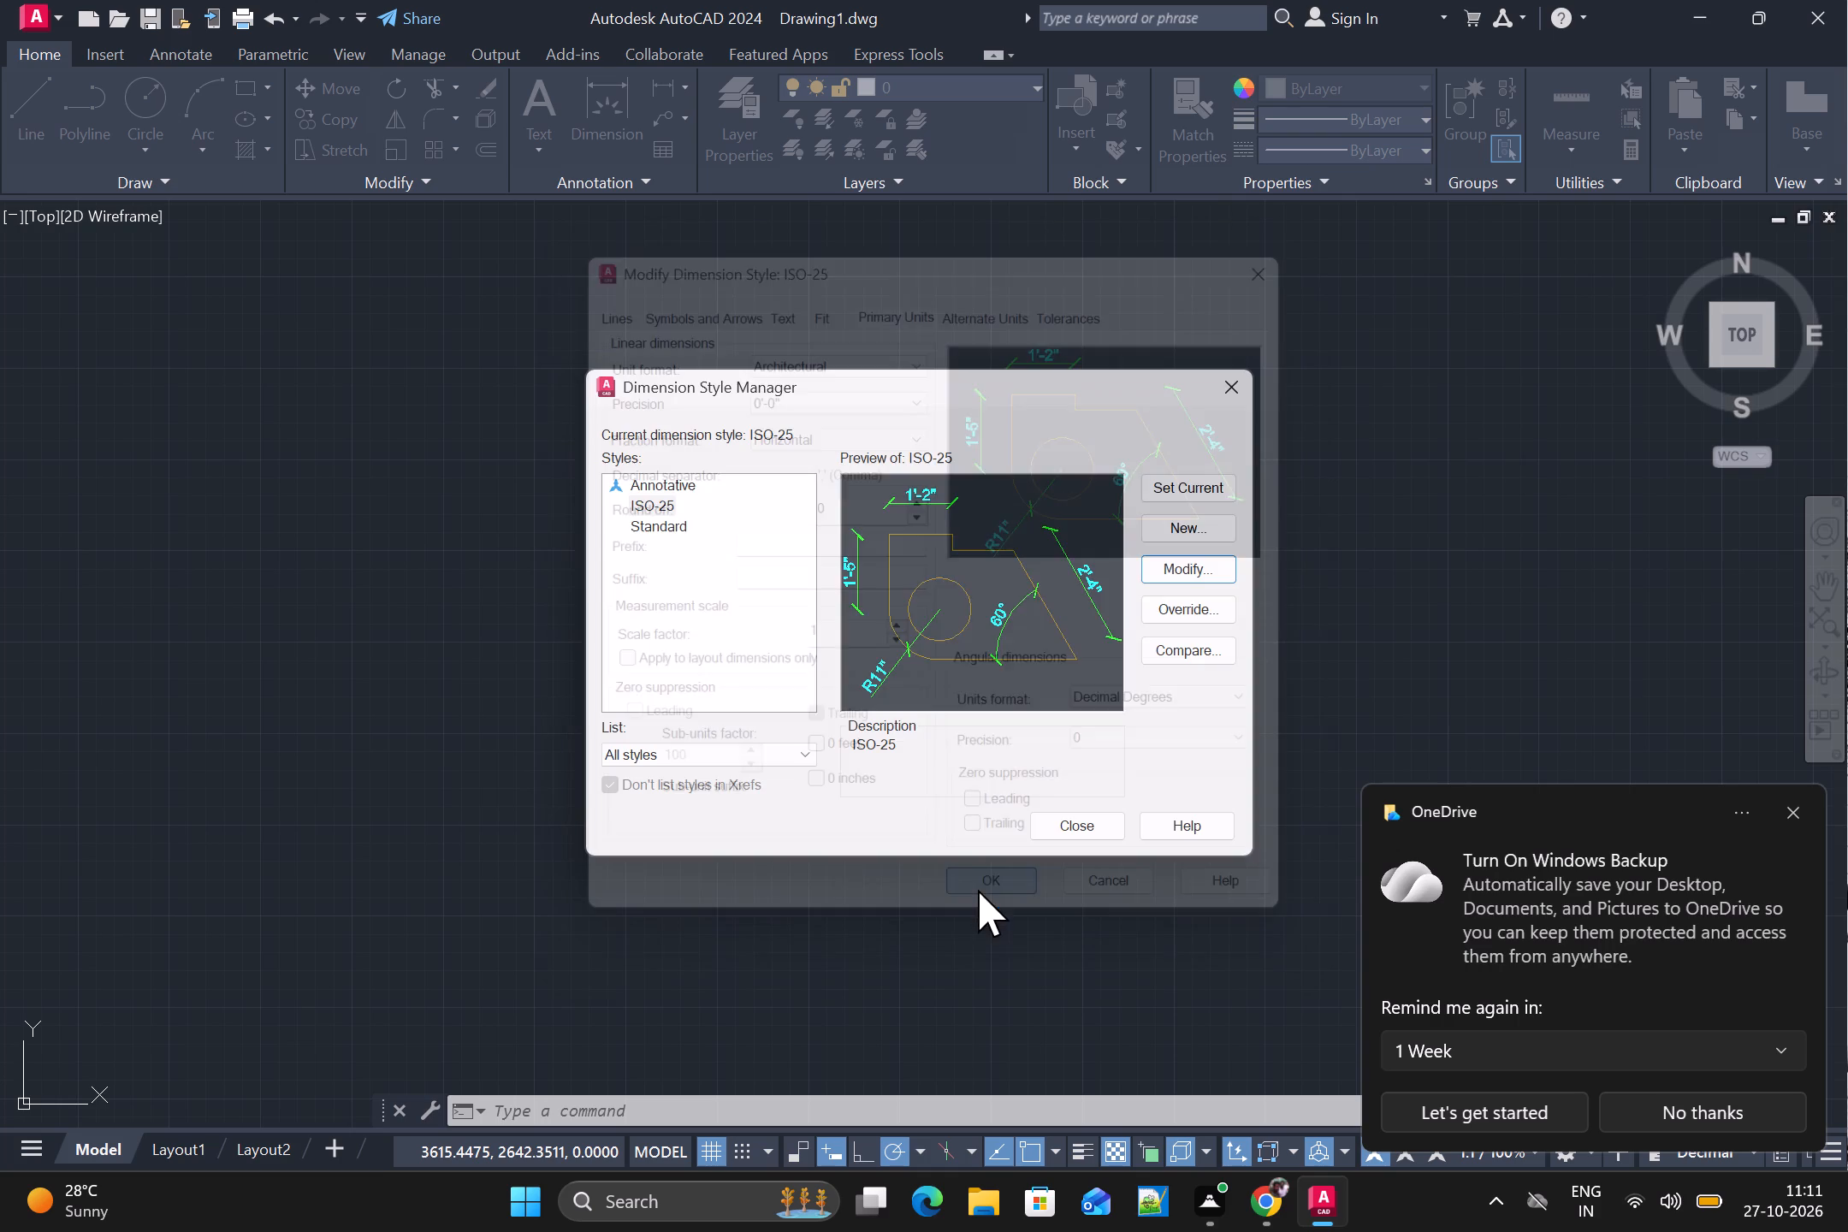
# Make ISO-25 the current dimension style and close the Dimension Style Manager.
pyautogui.click(1182, 487)
pyautogui.click(1059, 825)
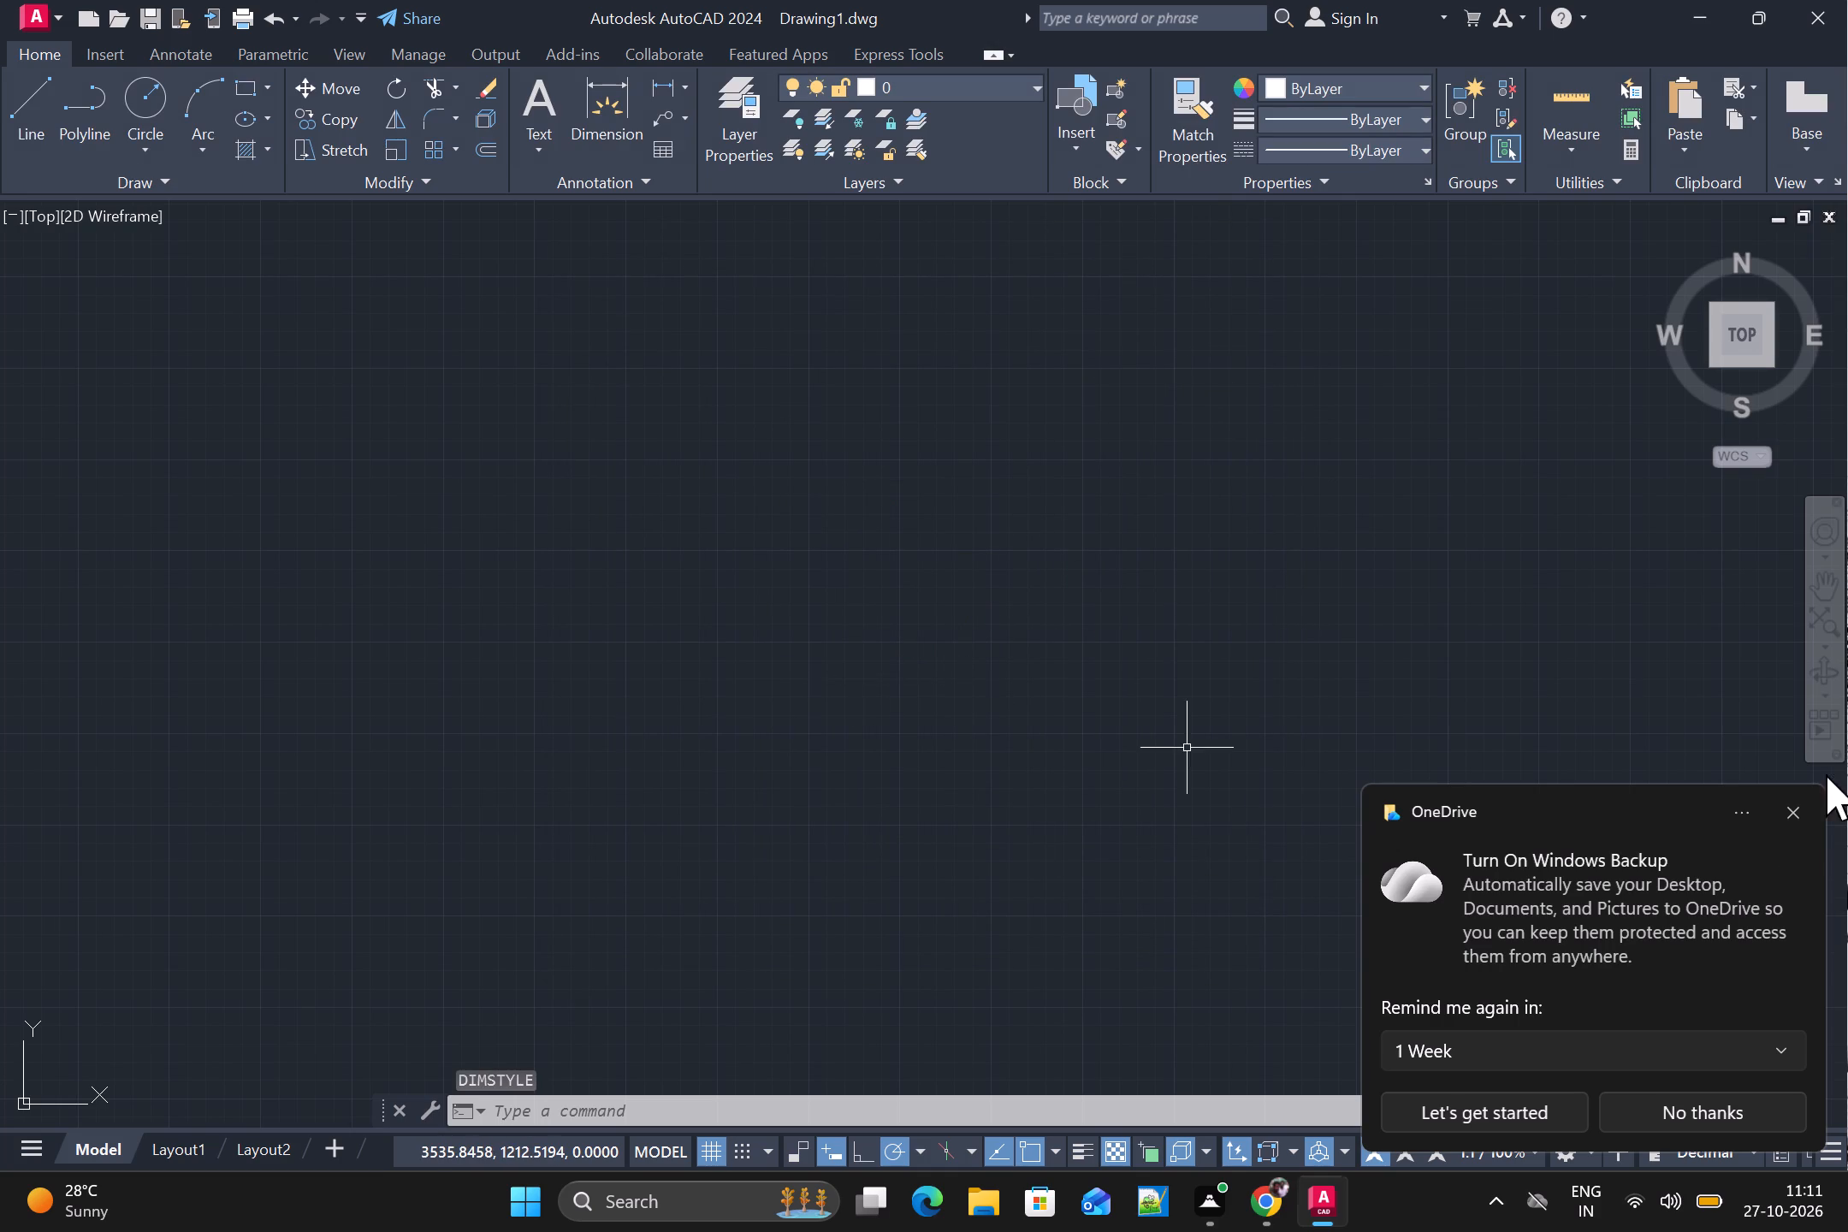
# Dismiss the OneDrive backup notification.
pyautogui.click(1793, 809)
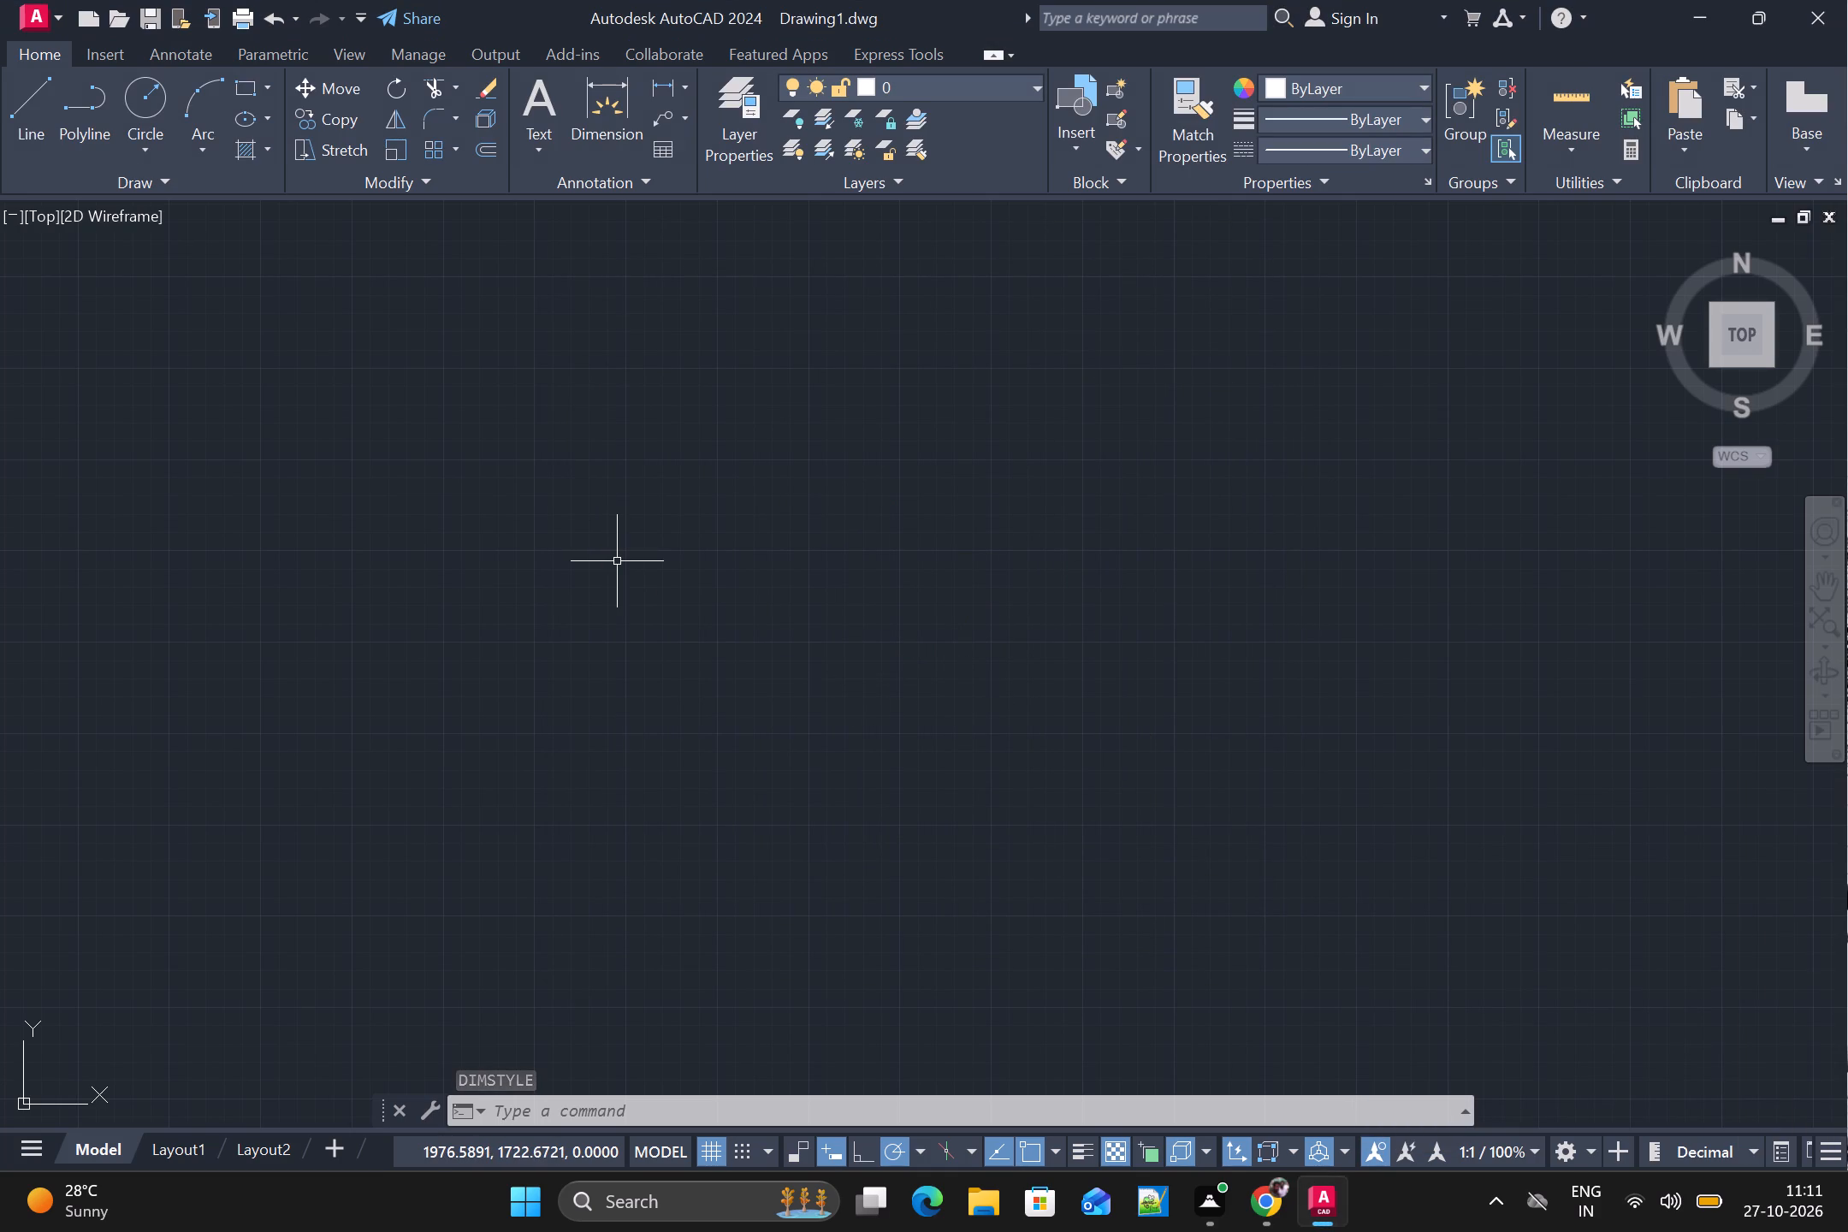
# Configure the drawing units to Architectural length with 0'-0" precision and an insertion scale in Inches.
pyautogui.write('uniotrs')
pyautogui.press('Return')
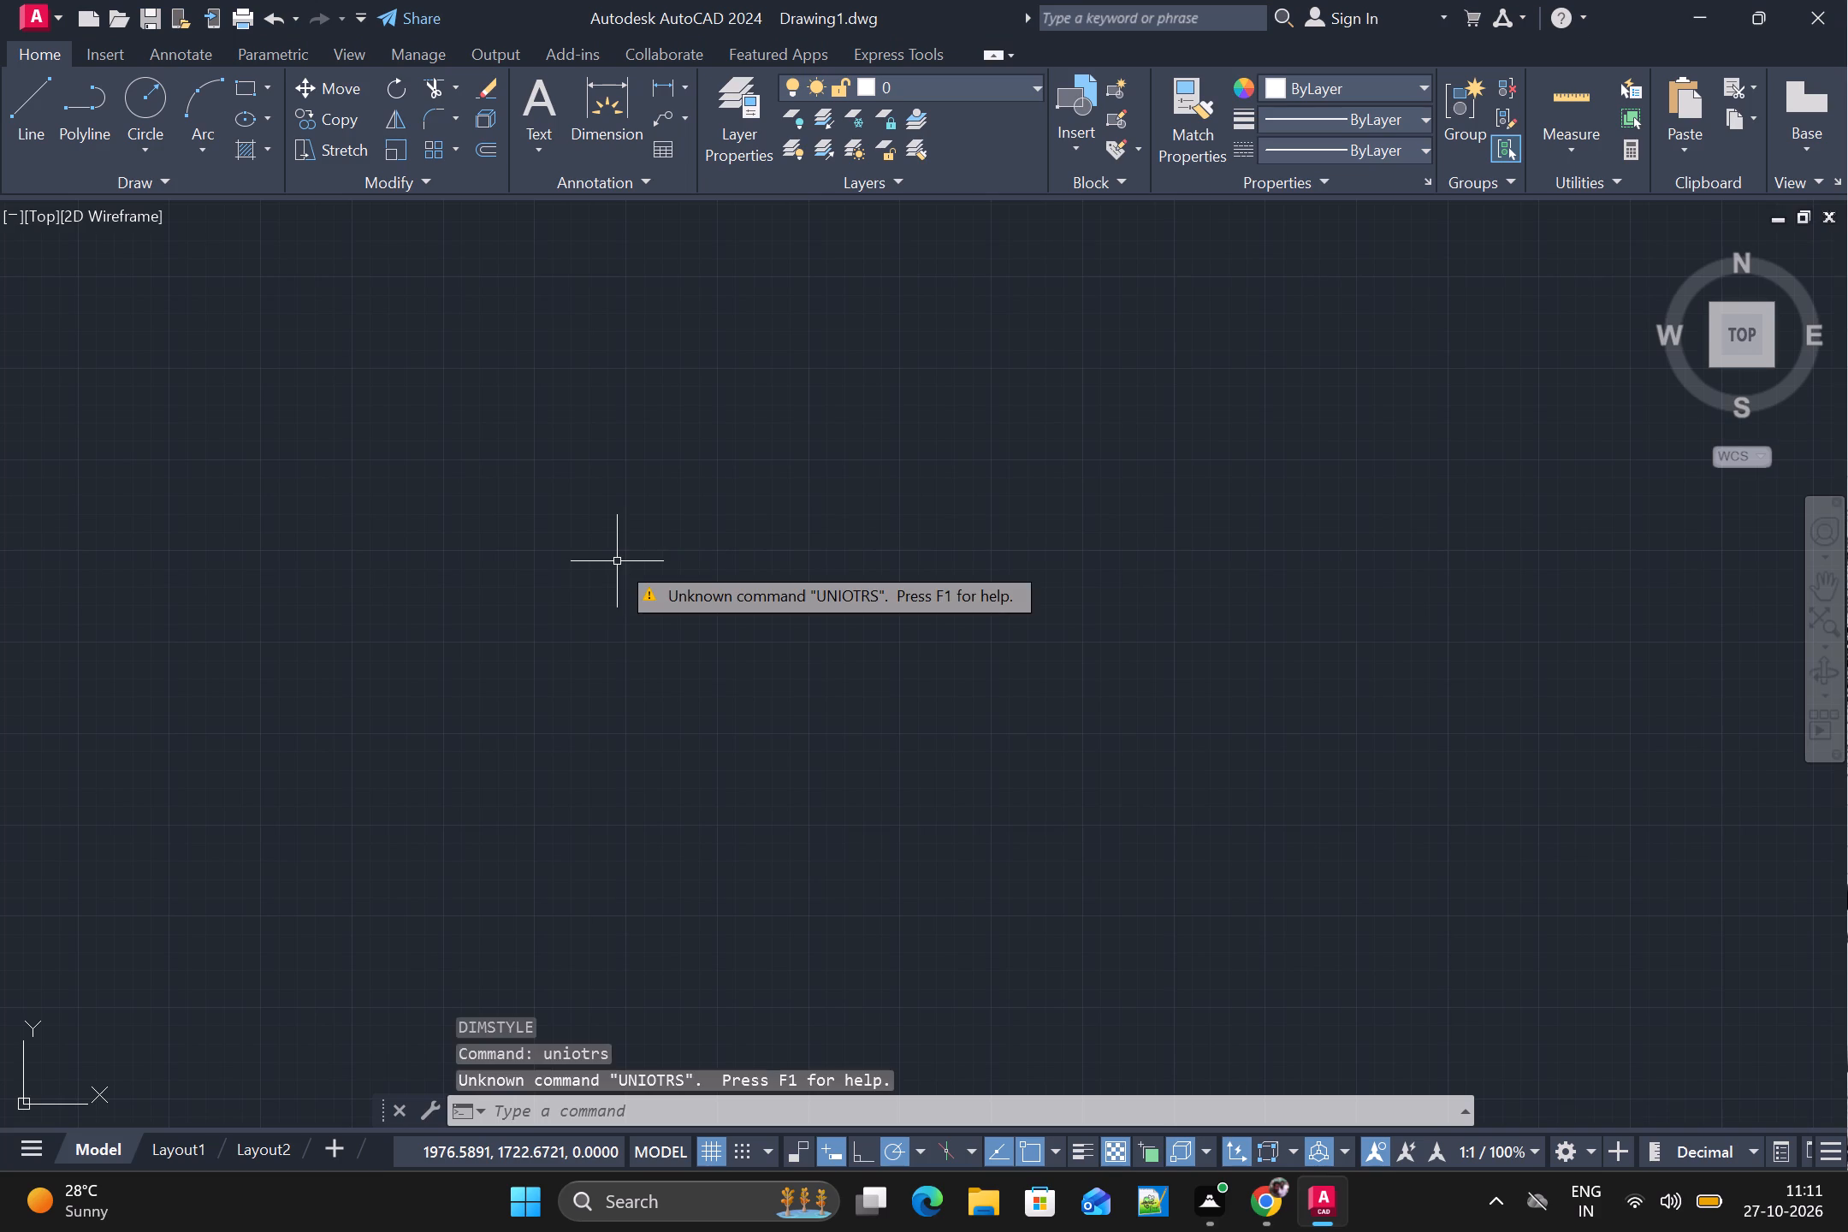
pyautogui.write('uniots')
pyautogui.press('Return')
pyautogui.click(873, 403)
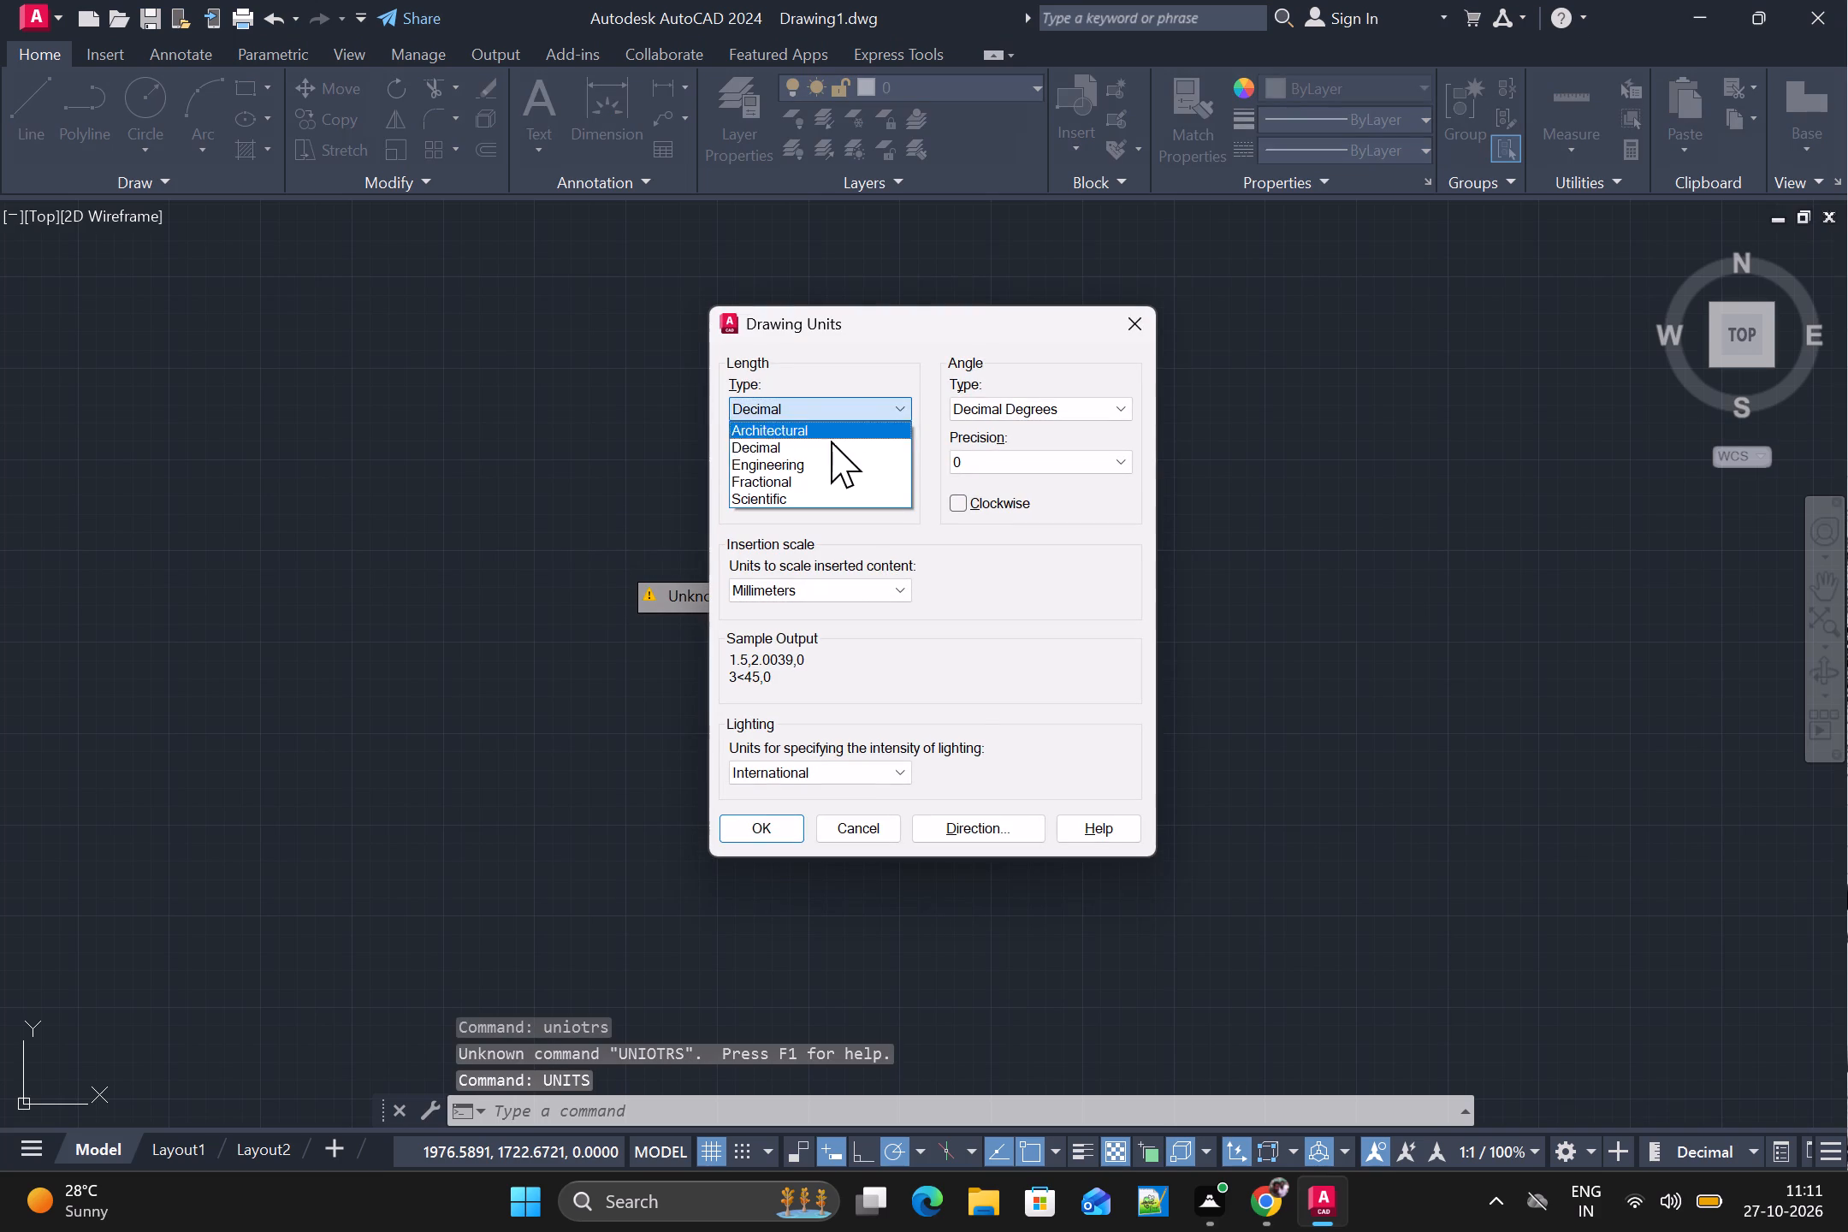
pyautogui.click(830, 437)
pyautogui.click(815, 454)
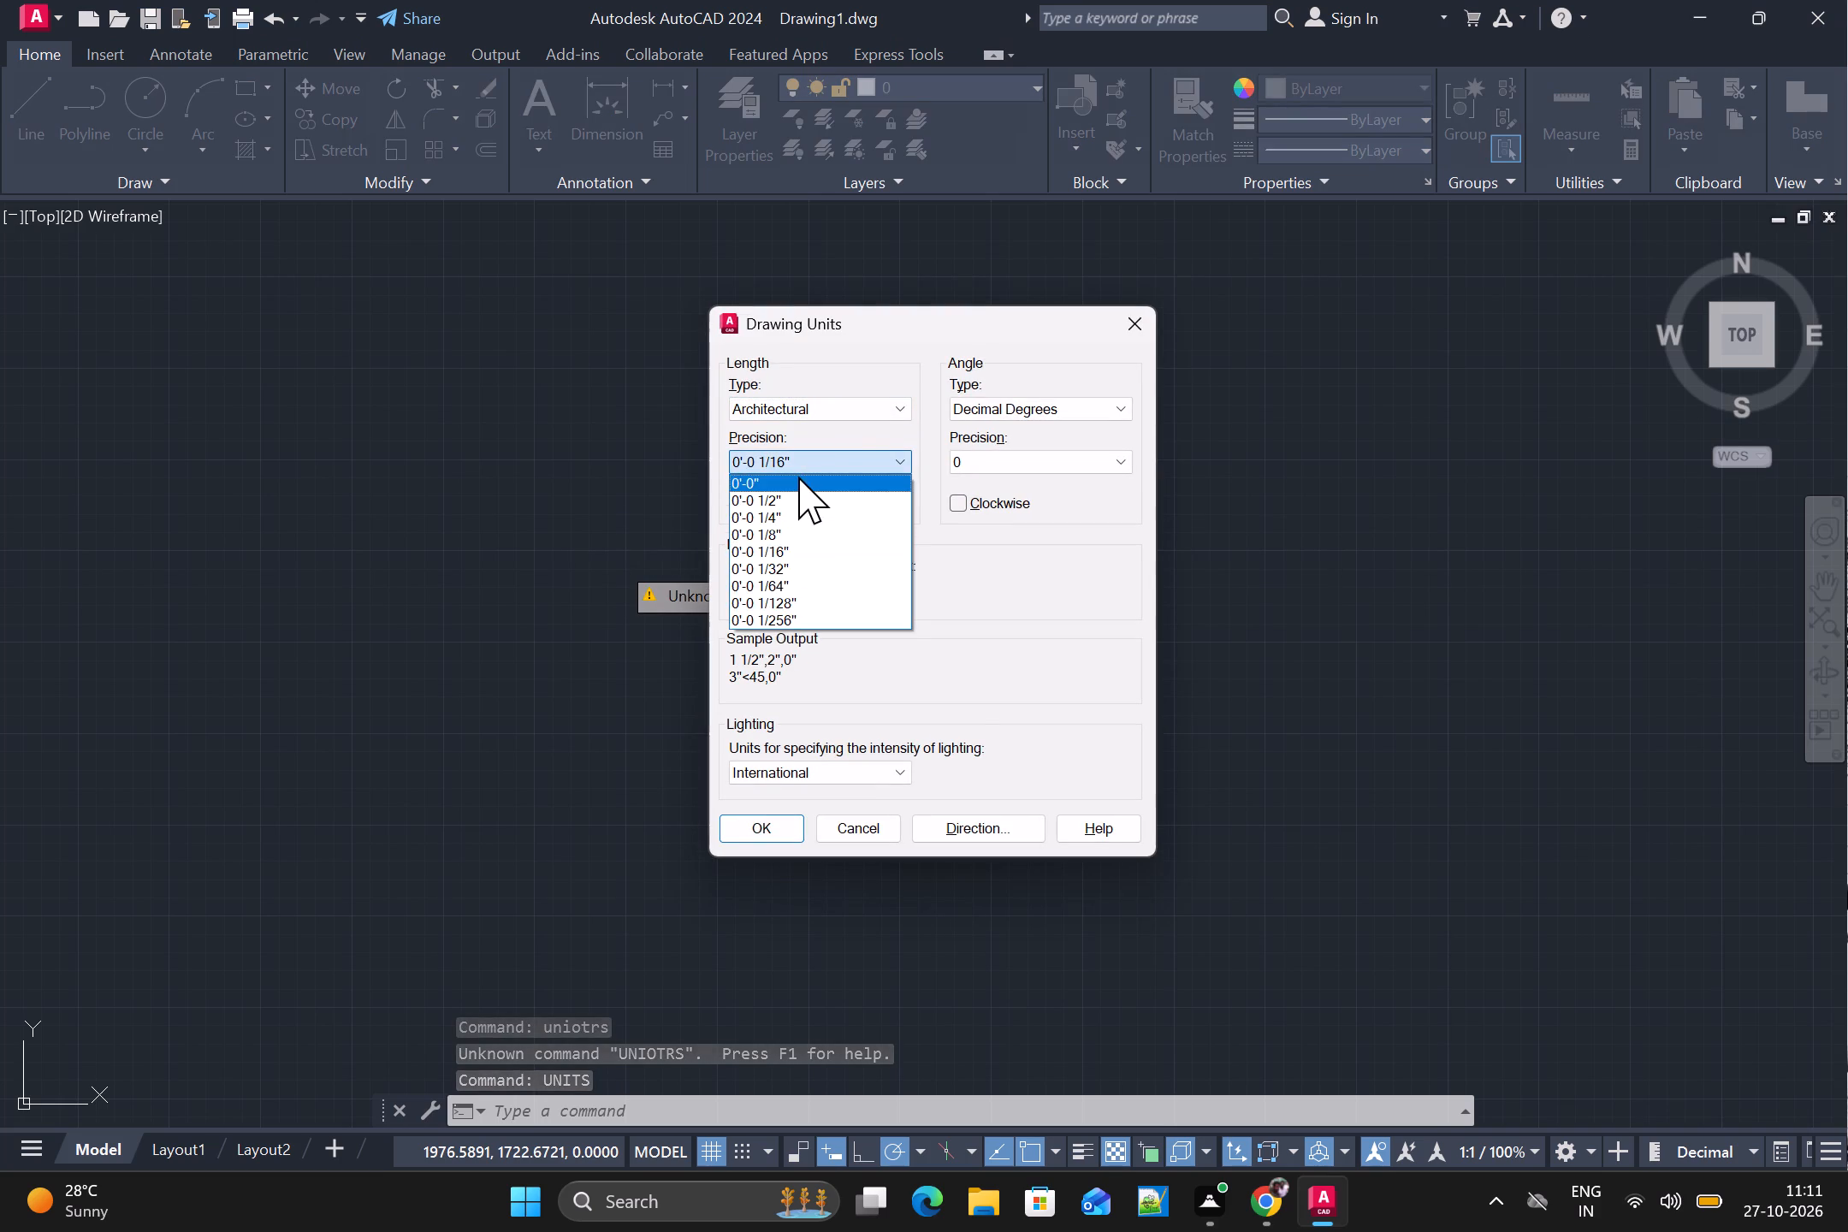
pyautogui.click(795, 480)
pyautogui.click(875, 596)
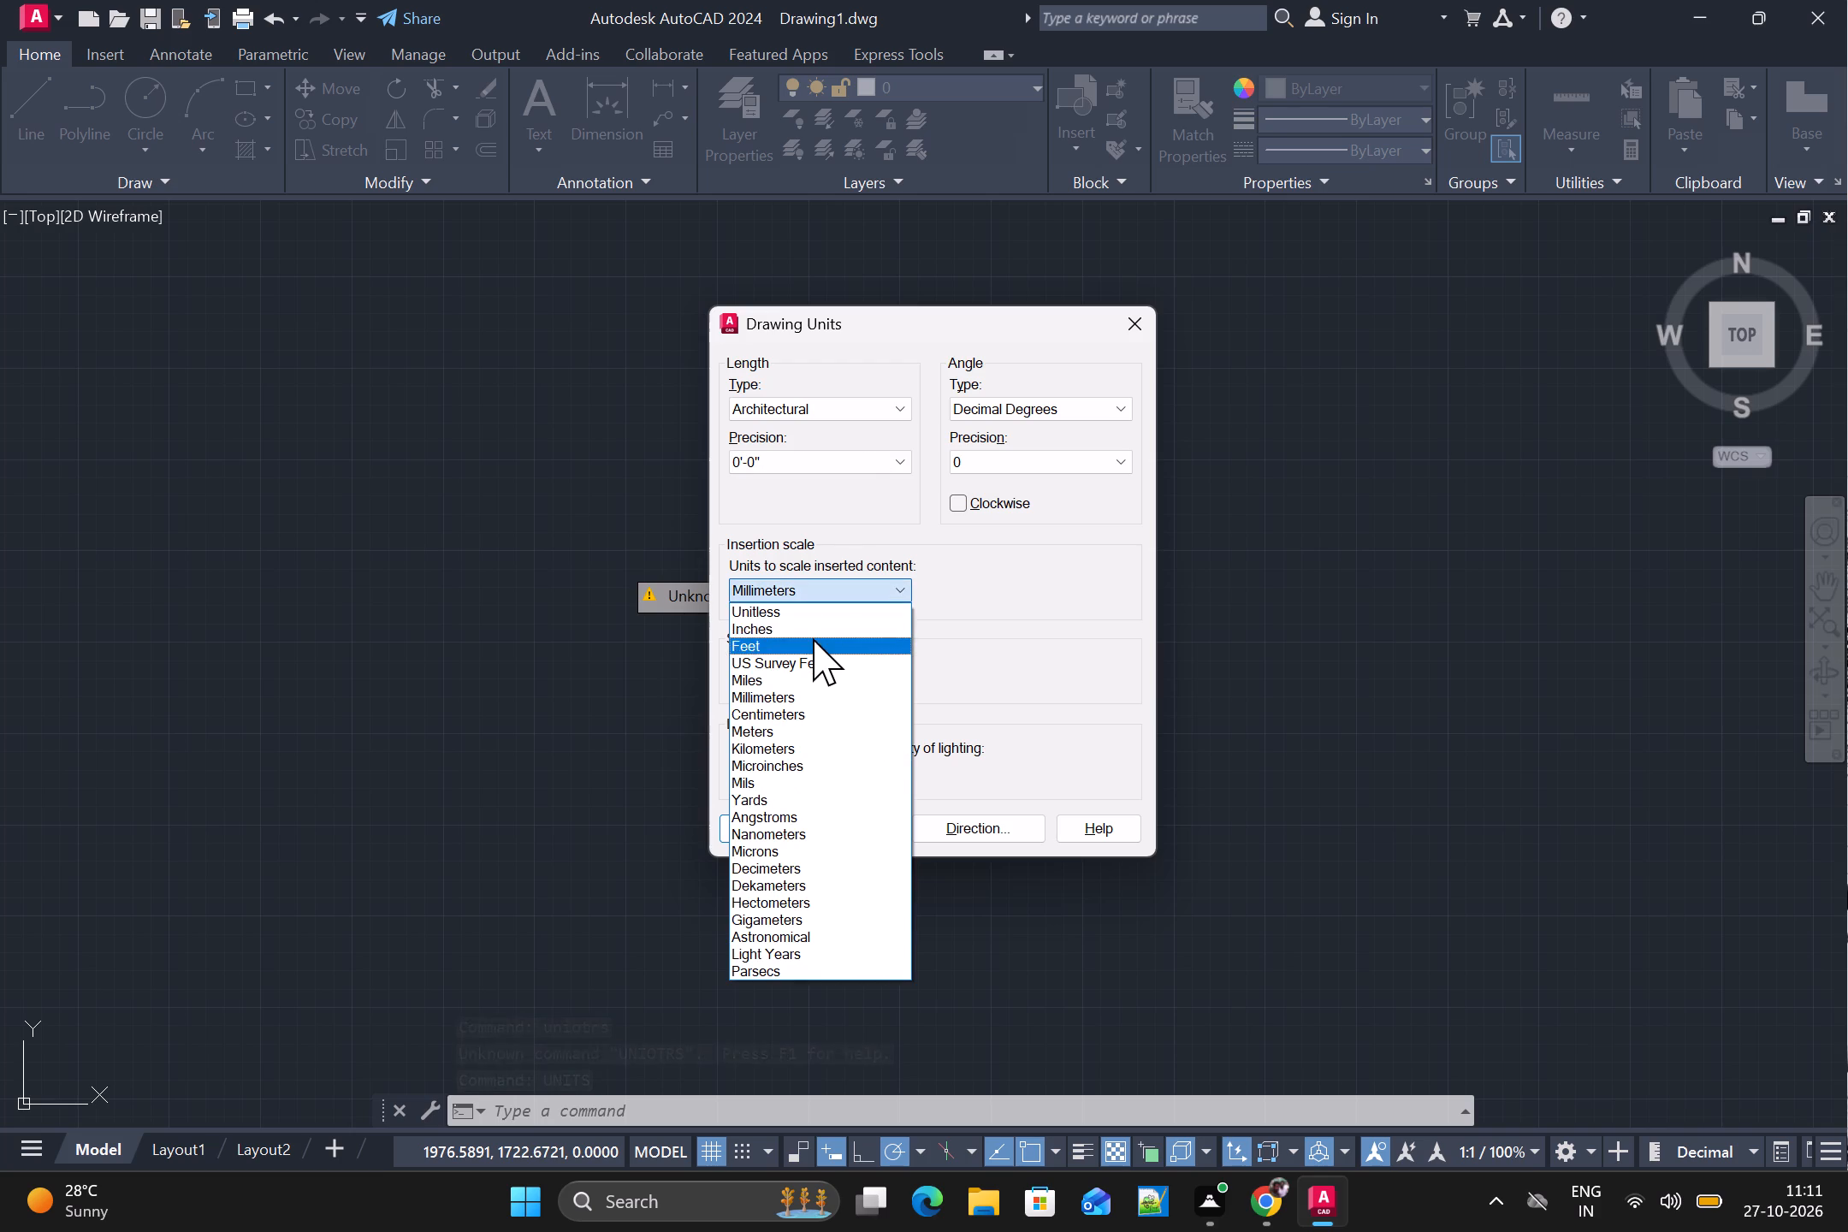
pyautogui.click(814, 631)
pyautogui.click(799, 827)
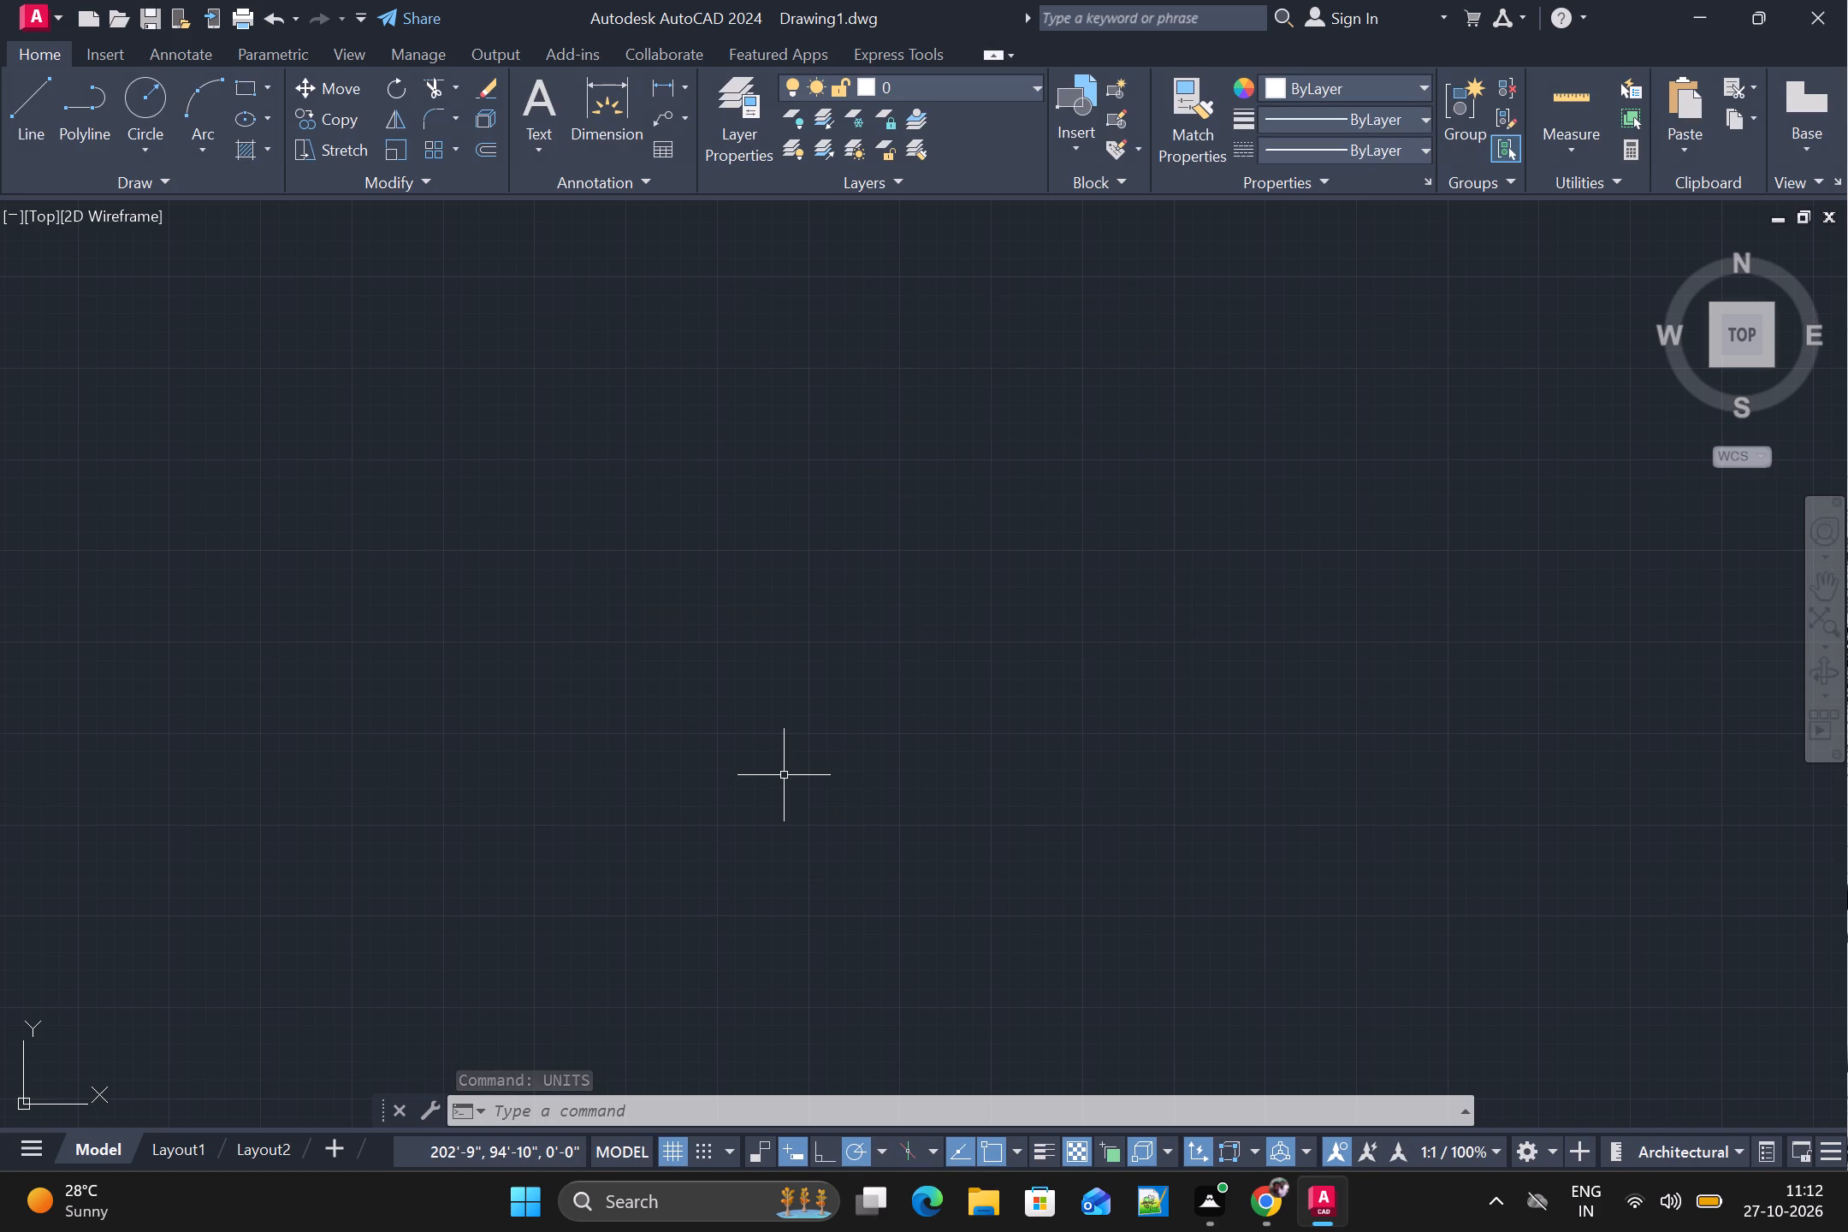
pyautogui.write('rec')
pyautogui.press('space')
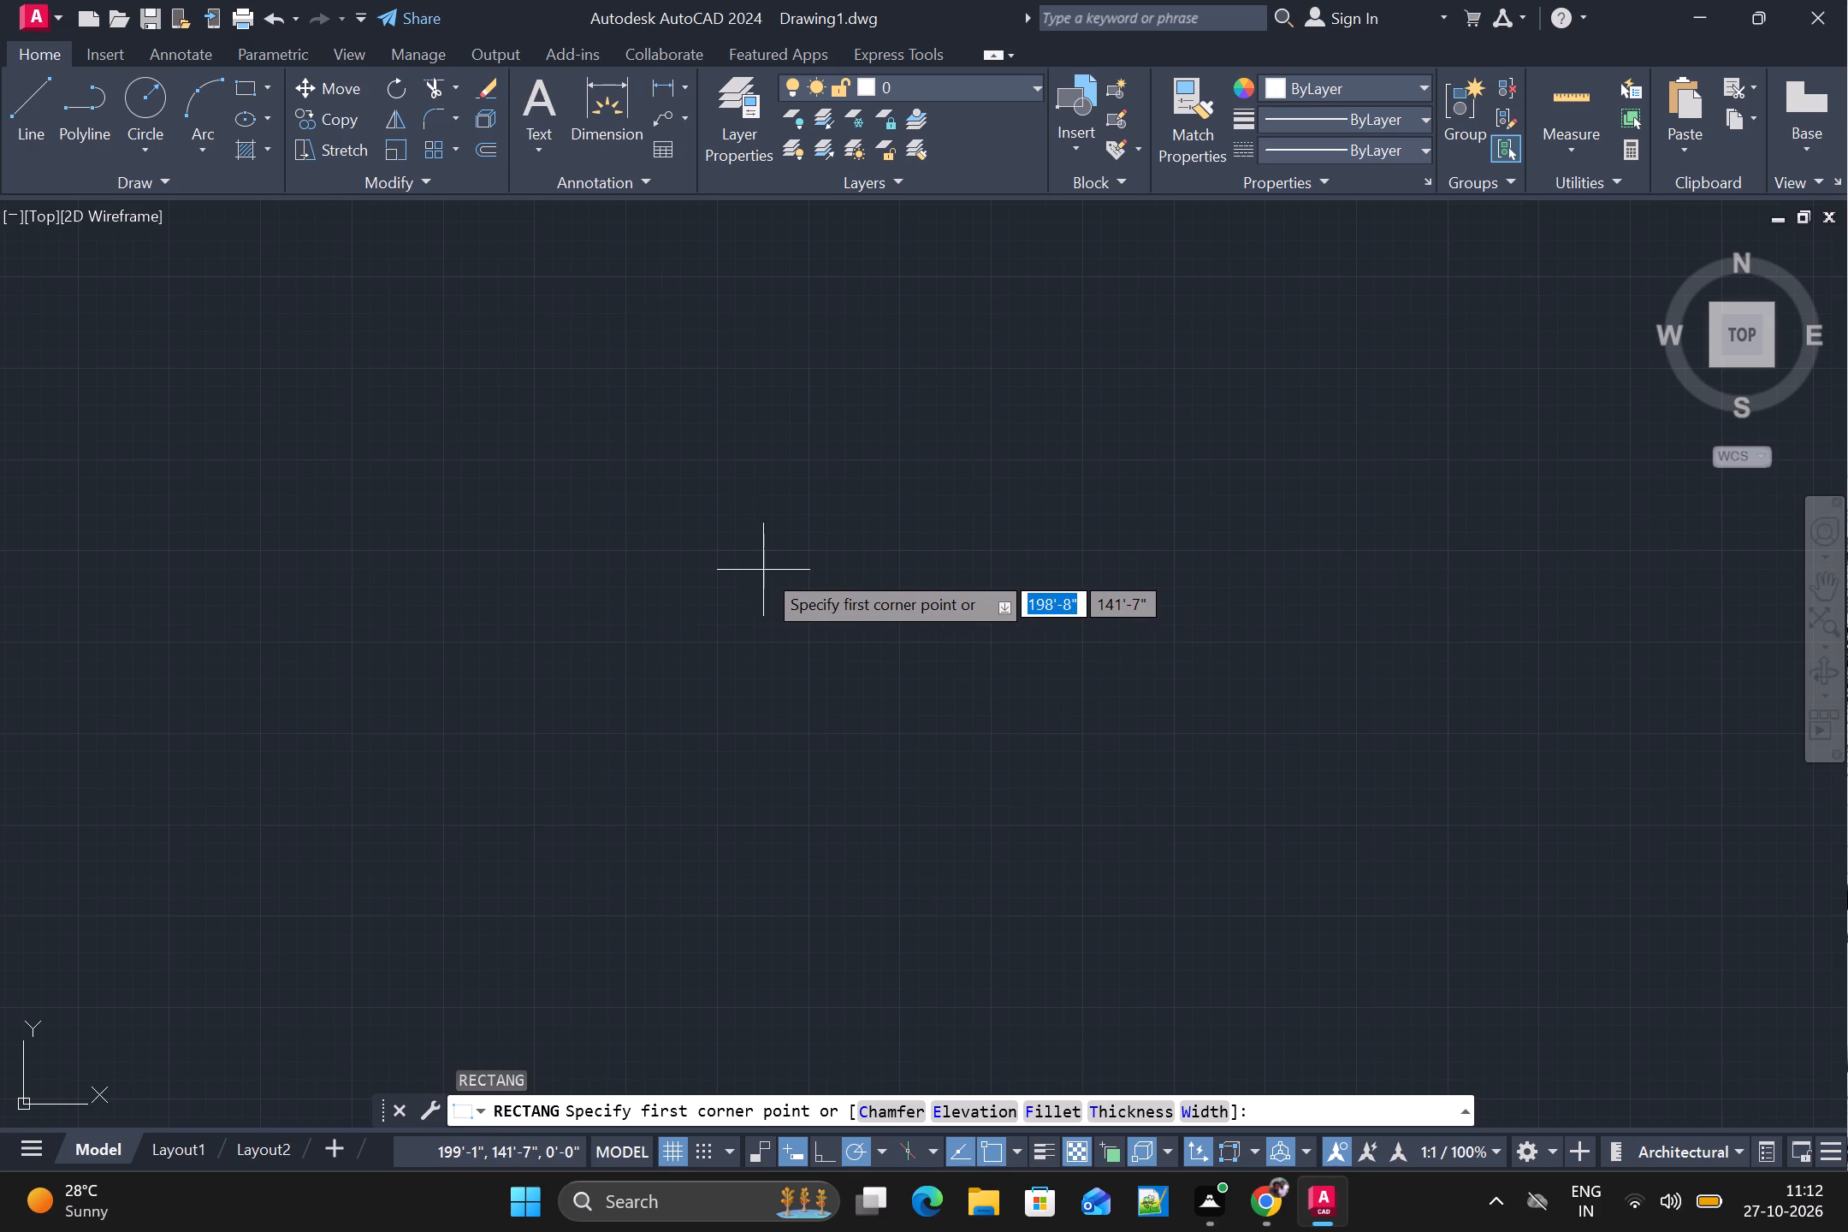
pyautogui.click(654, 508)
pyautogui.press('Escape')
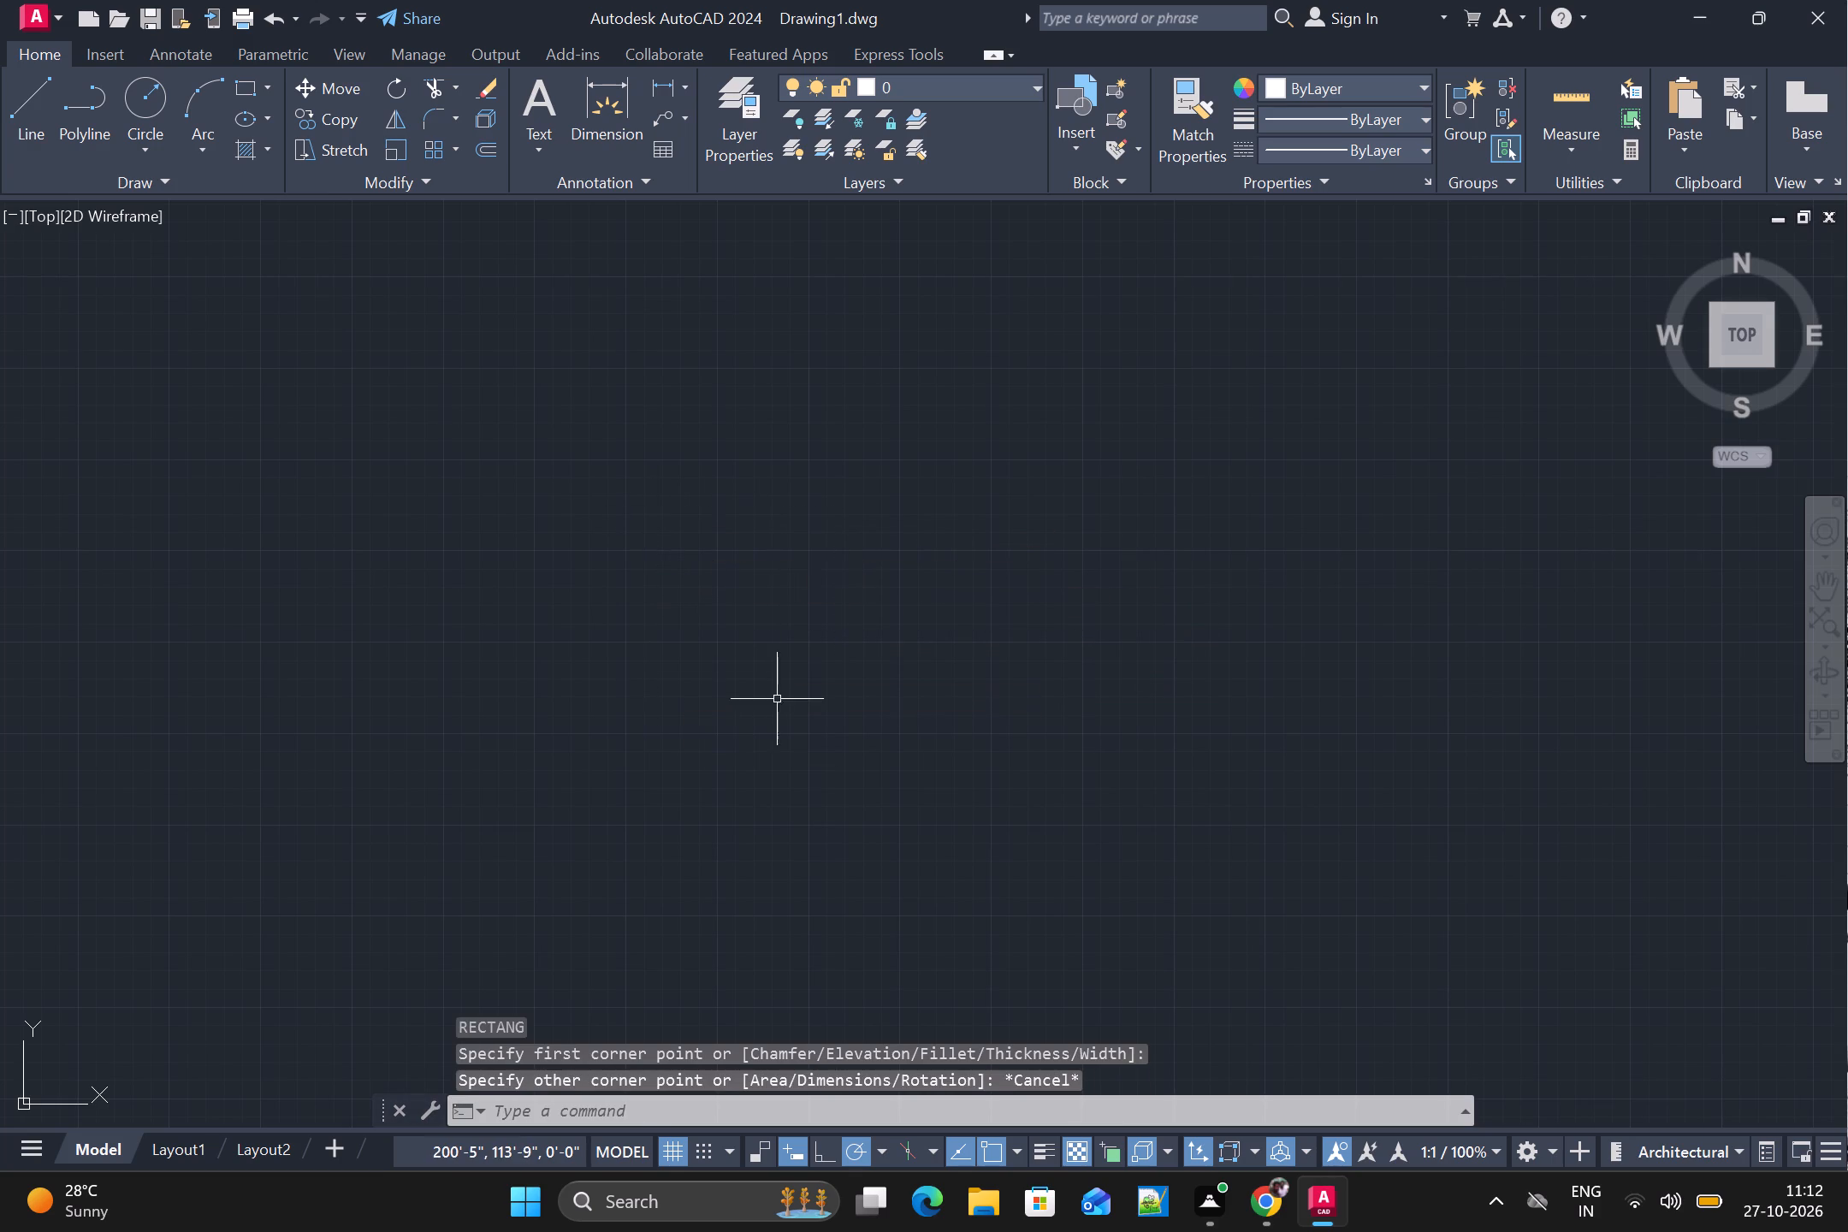
# Turn off the drawing grid.
pyautogui.click(666, 1151)
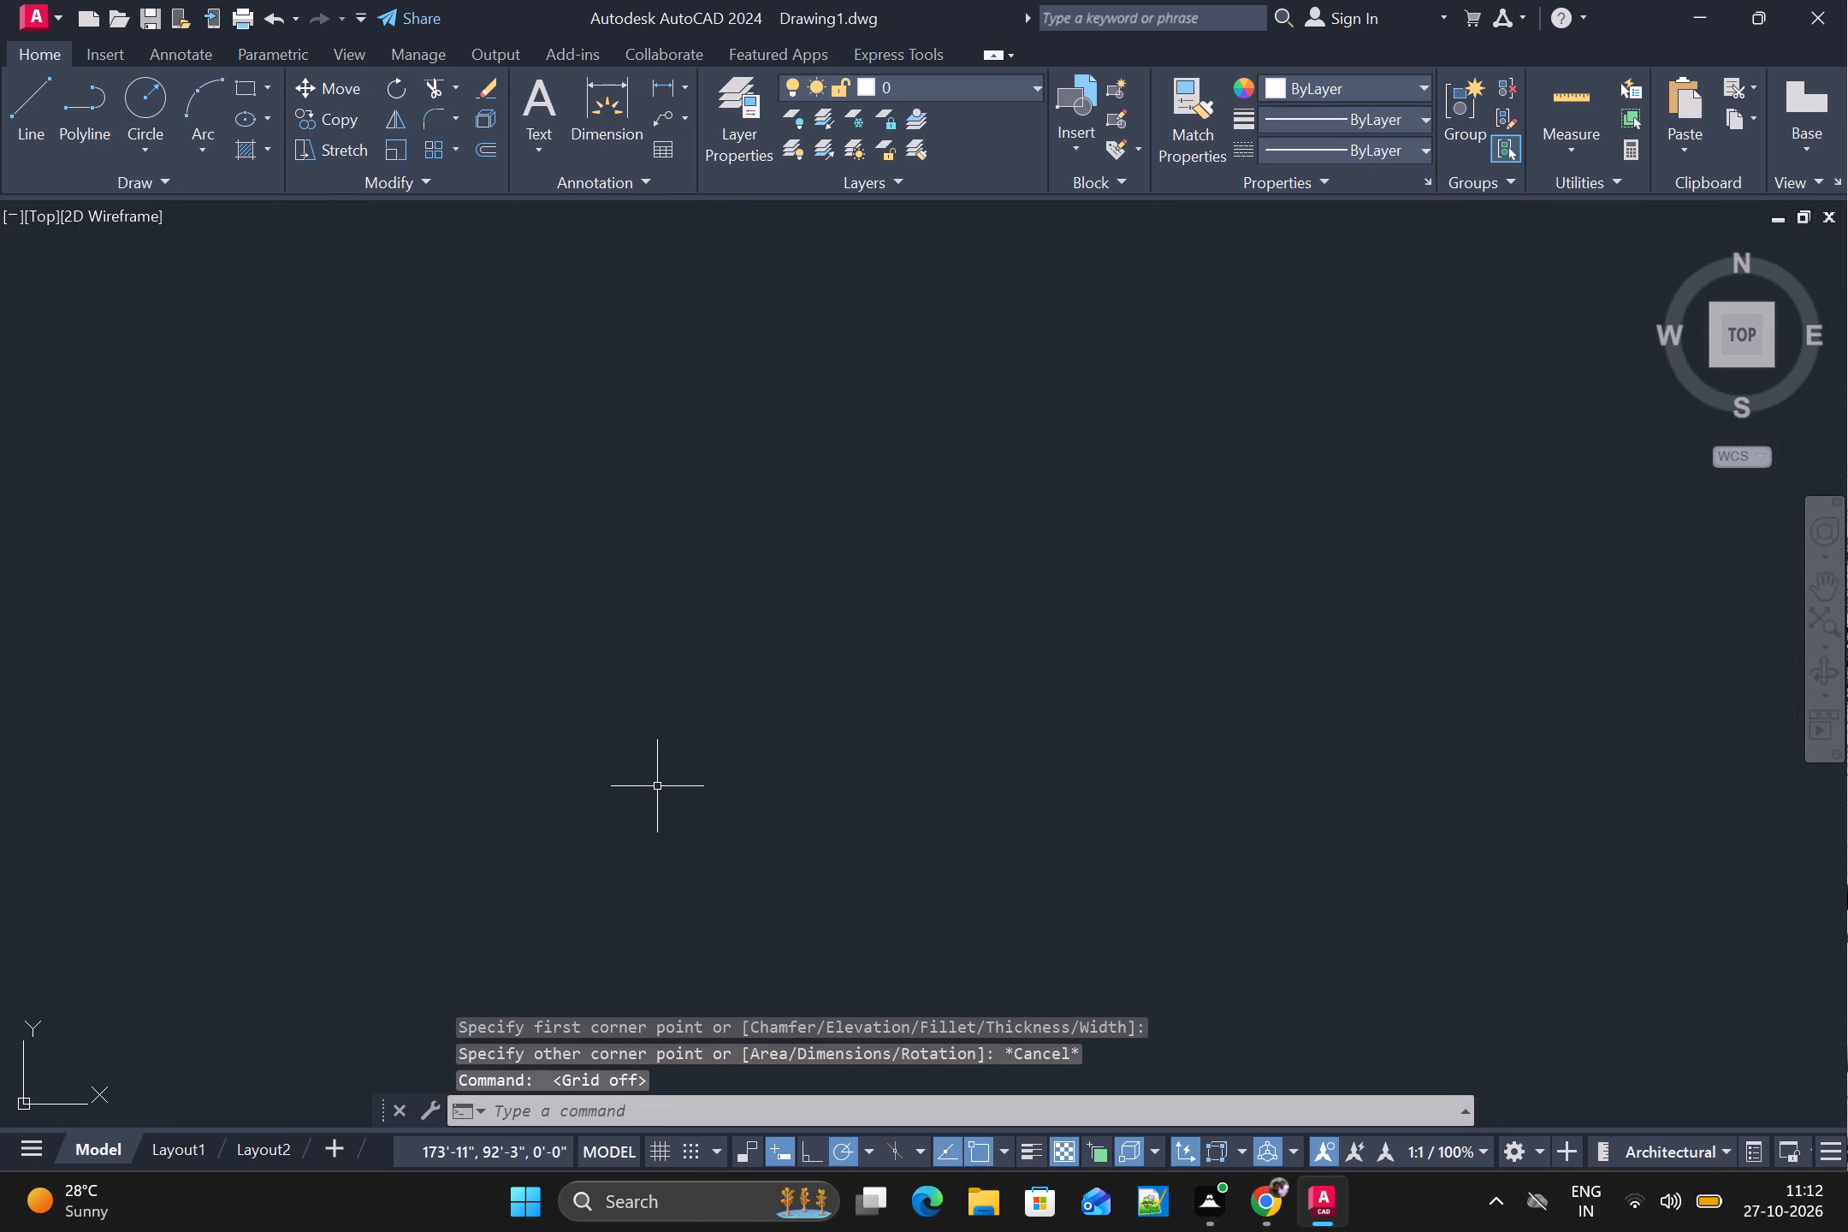
# Draw a rectangle 30' wide and 40' high in the empty drawing area as the plot outline.
pyautogui.press('r')
pyautogui.press('e')
pyautogui.press('c')
pyautogui.press('space')
pyautogui.moveTo(594, 519); pyautogui.dragTo(610, 530)
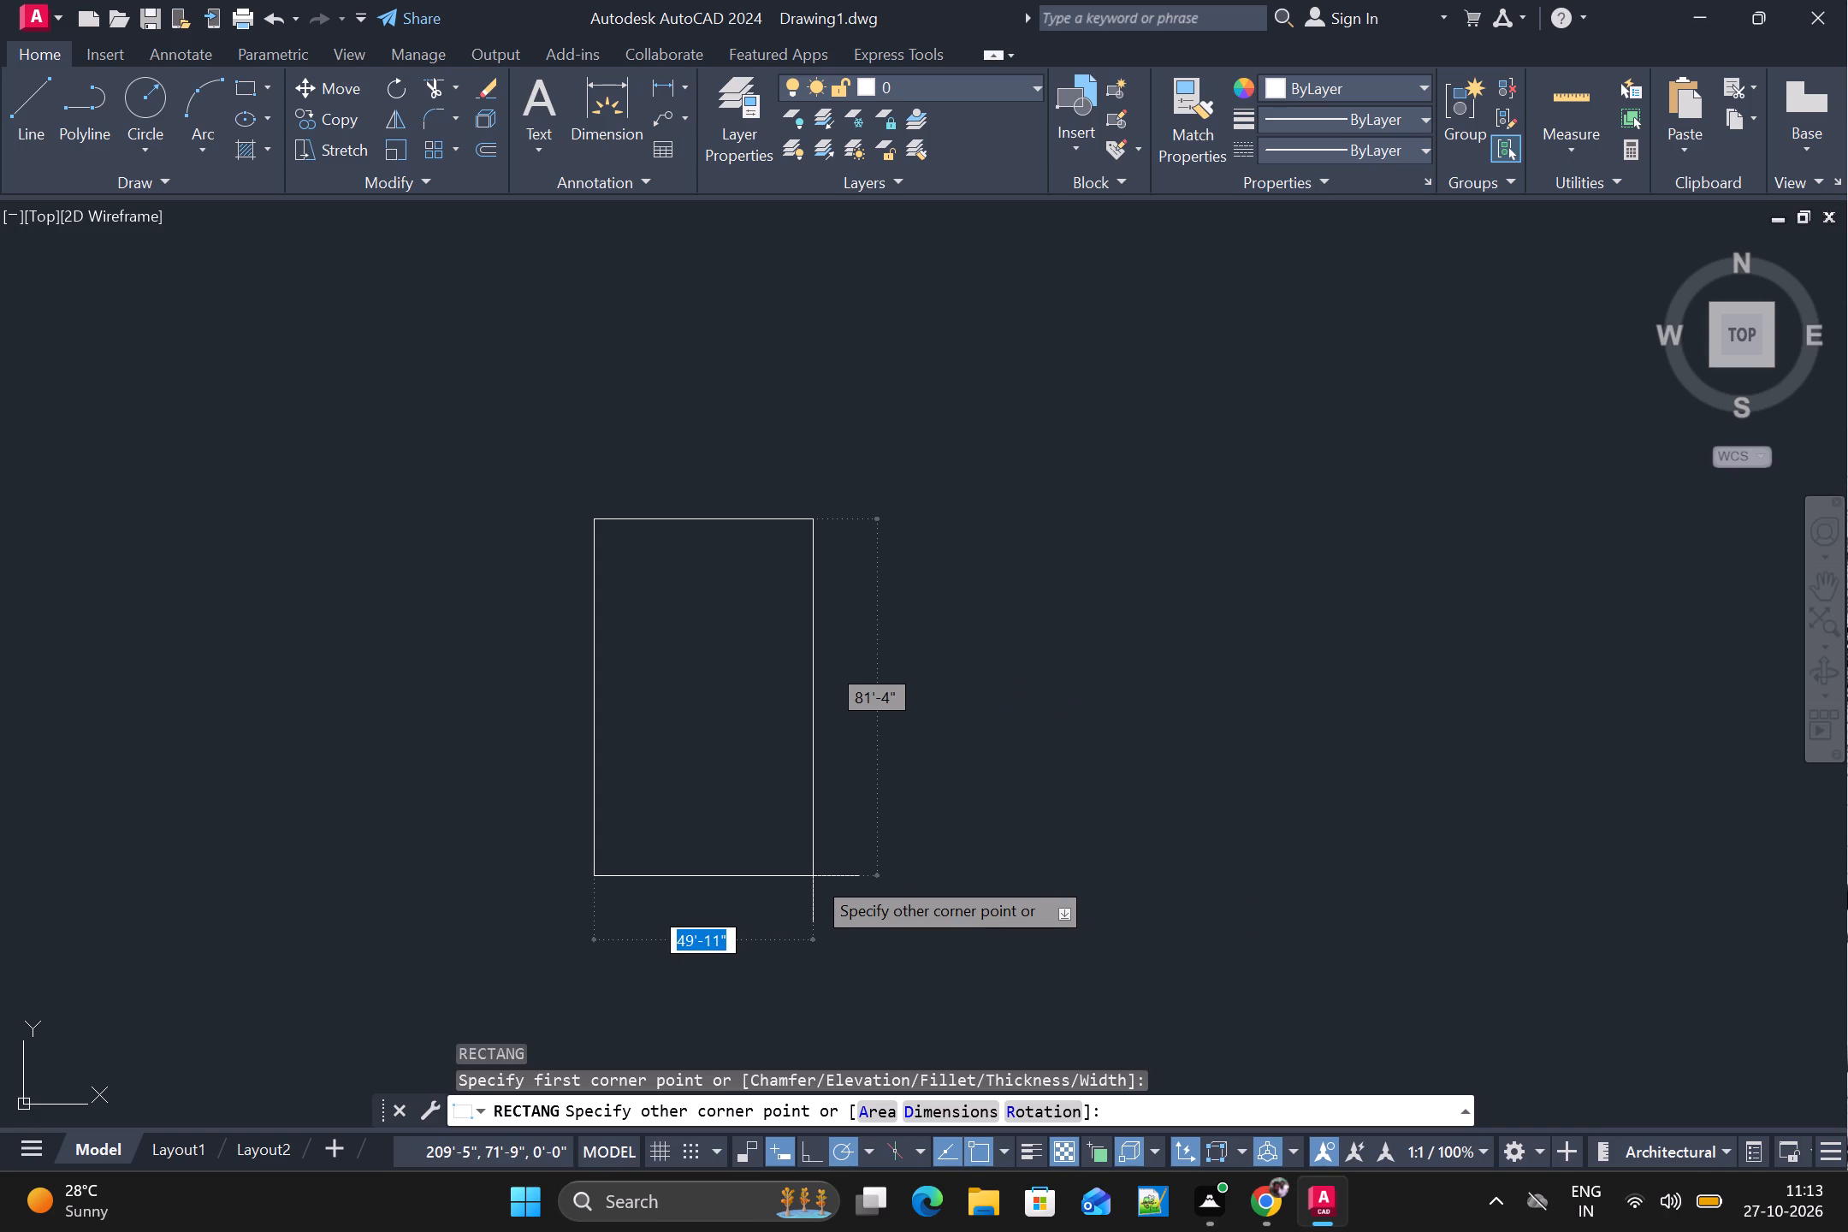
pyautogui.write("30'")
pyautogui.press('Tab')
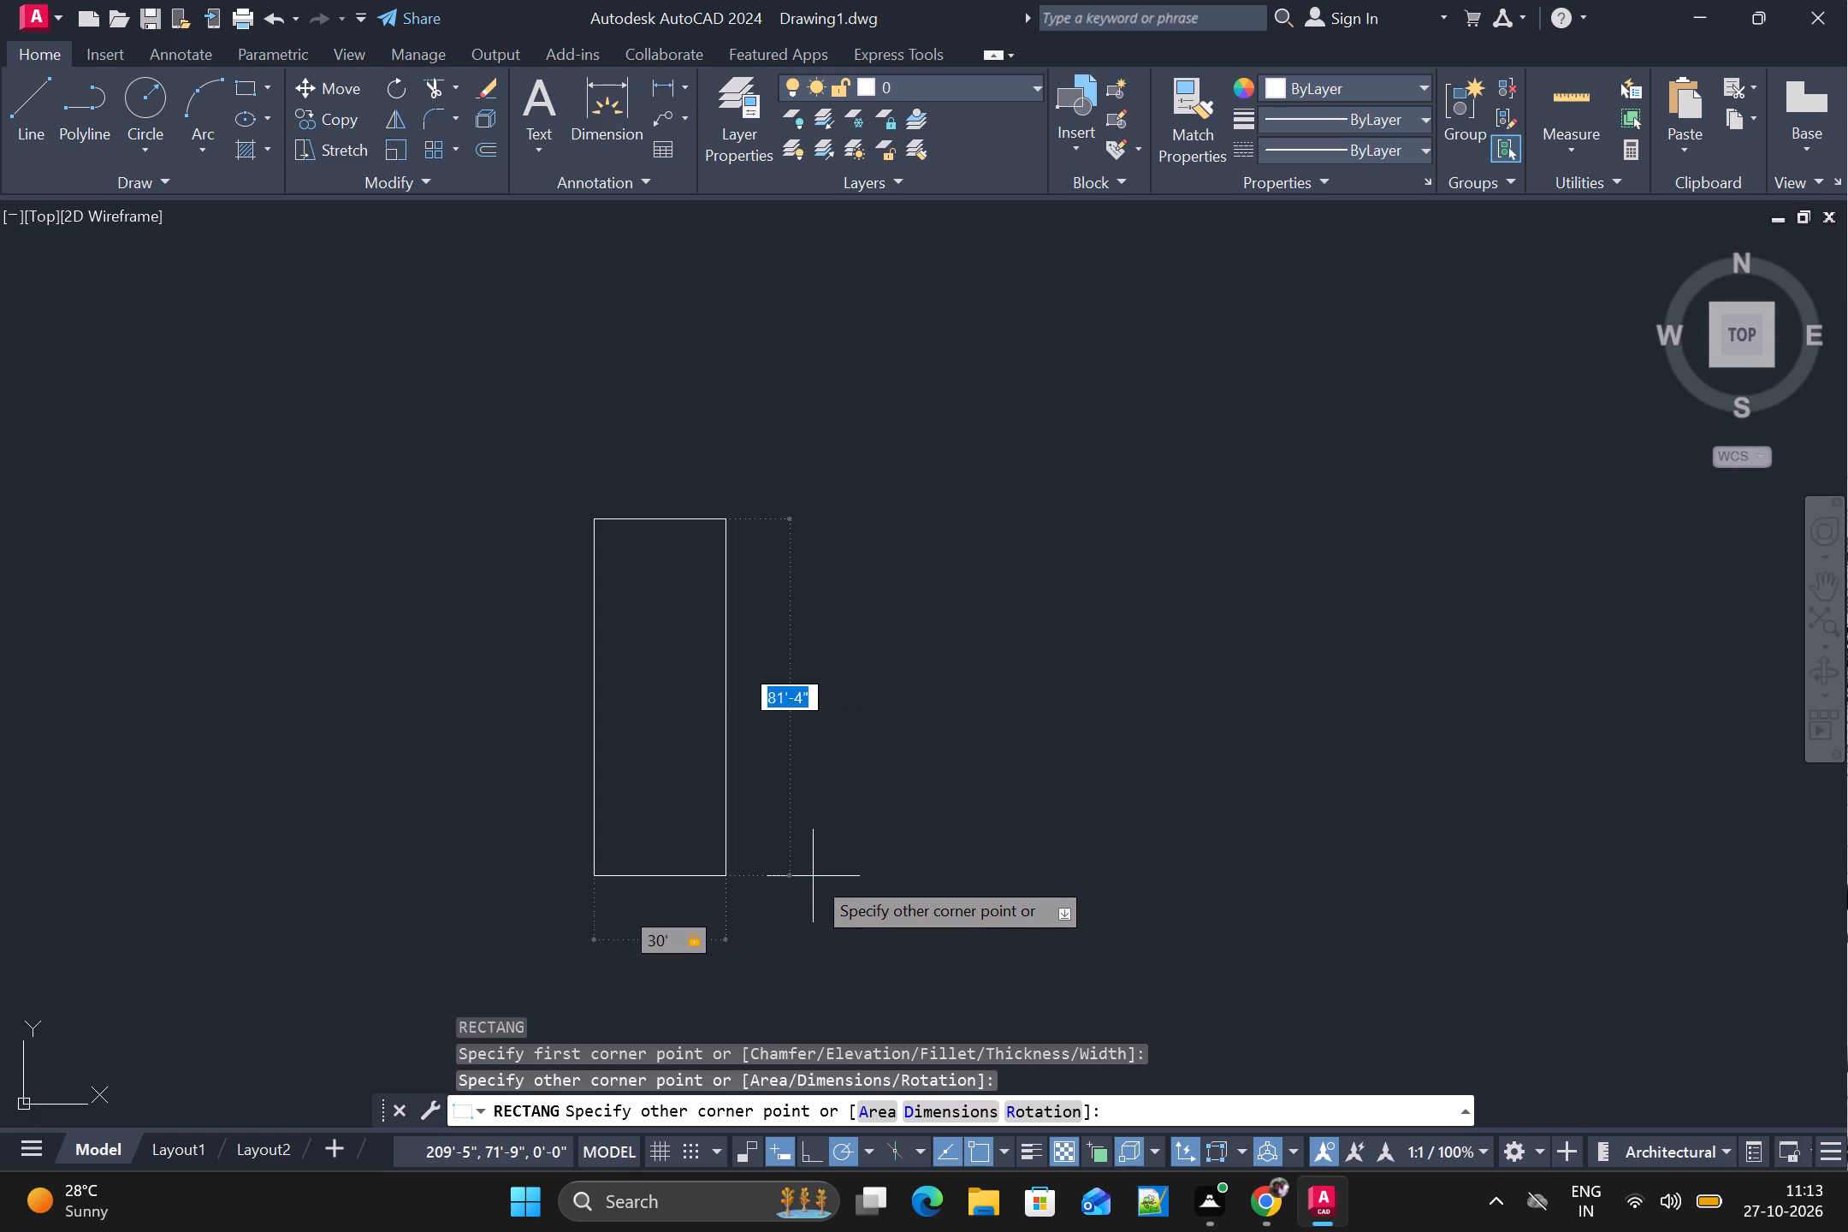
pyautogui.write("40'")
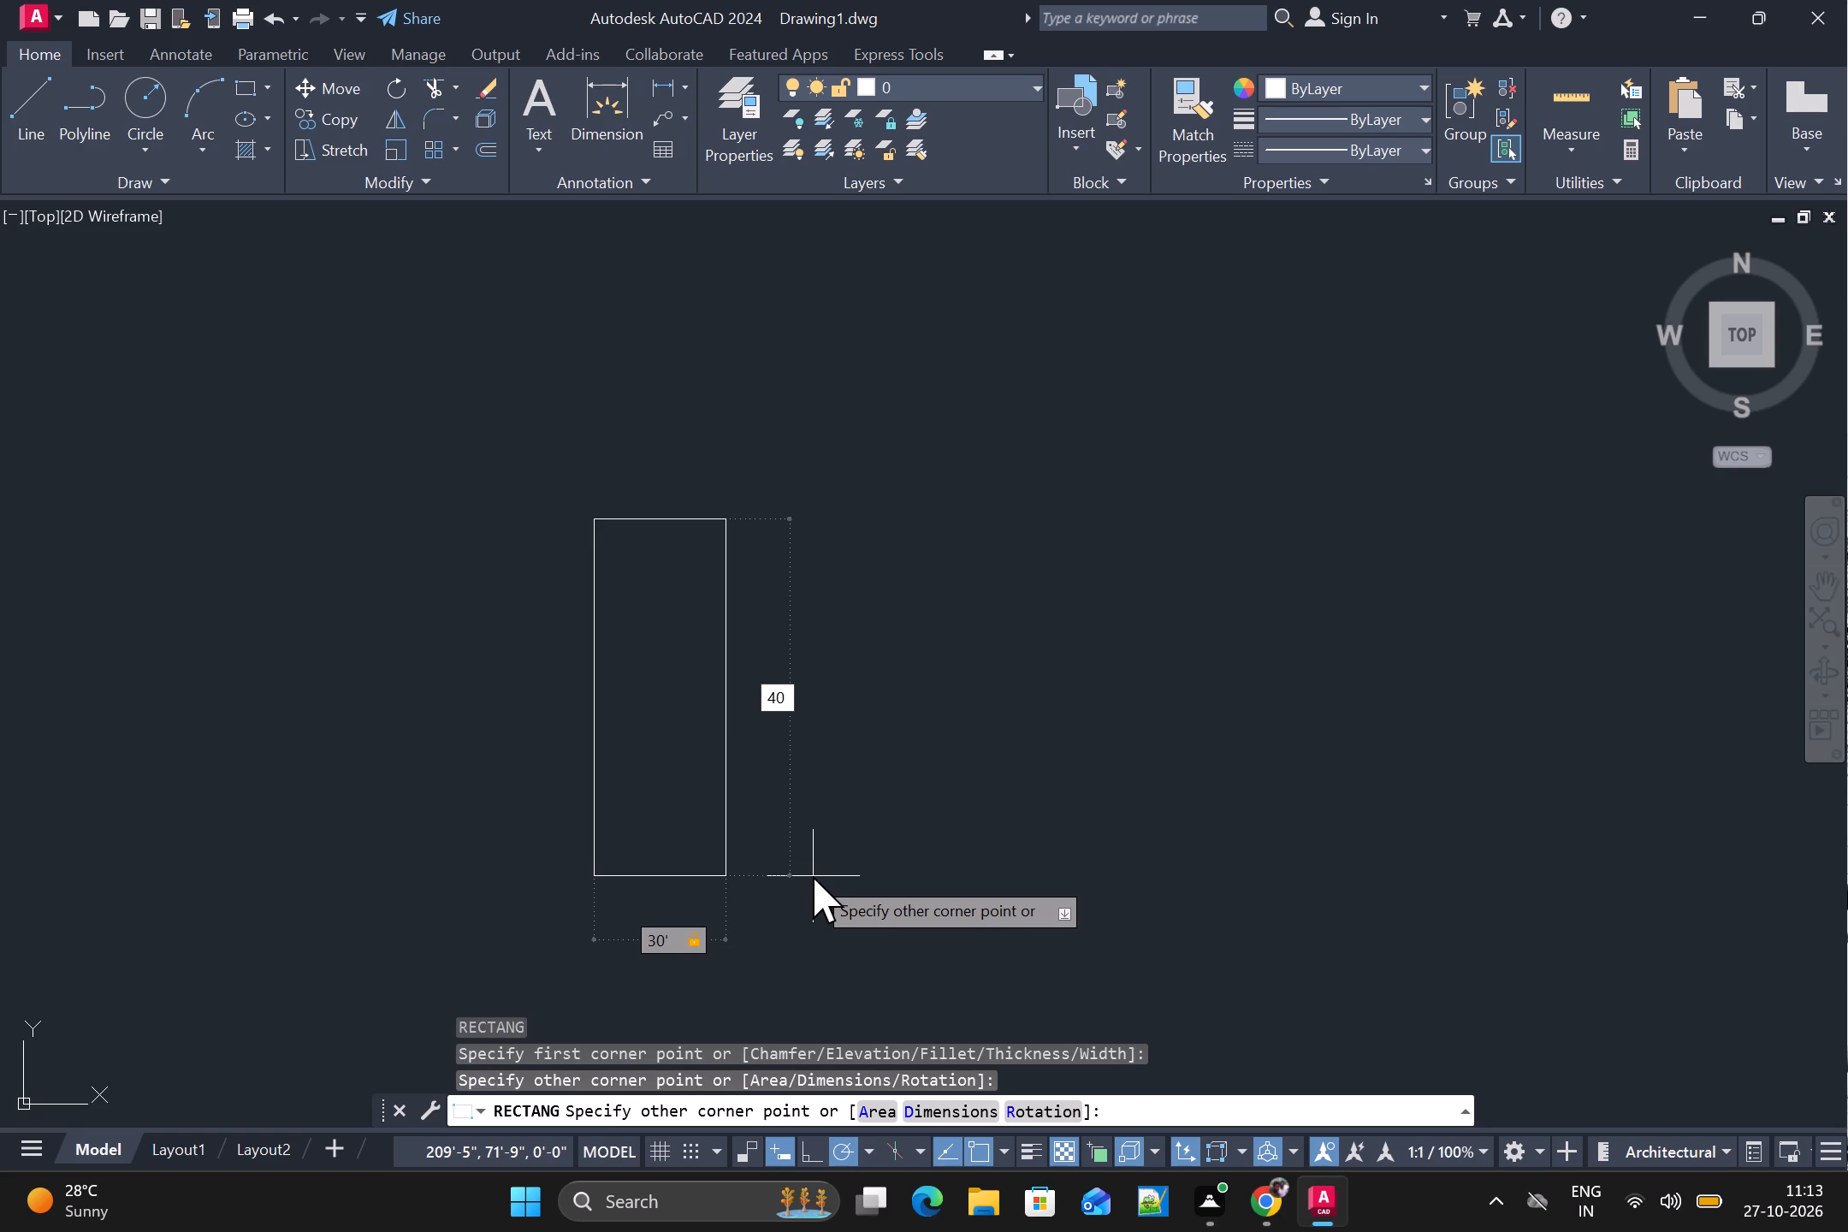
pyautogui.press('Return')
pyautogui.scroll(1, 661, 578)
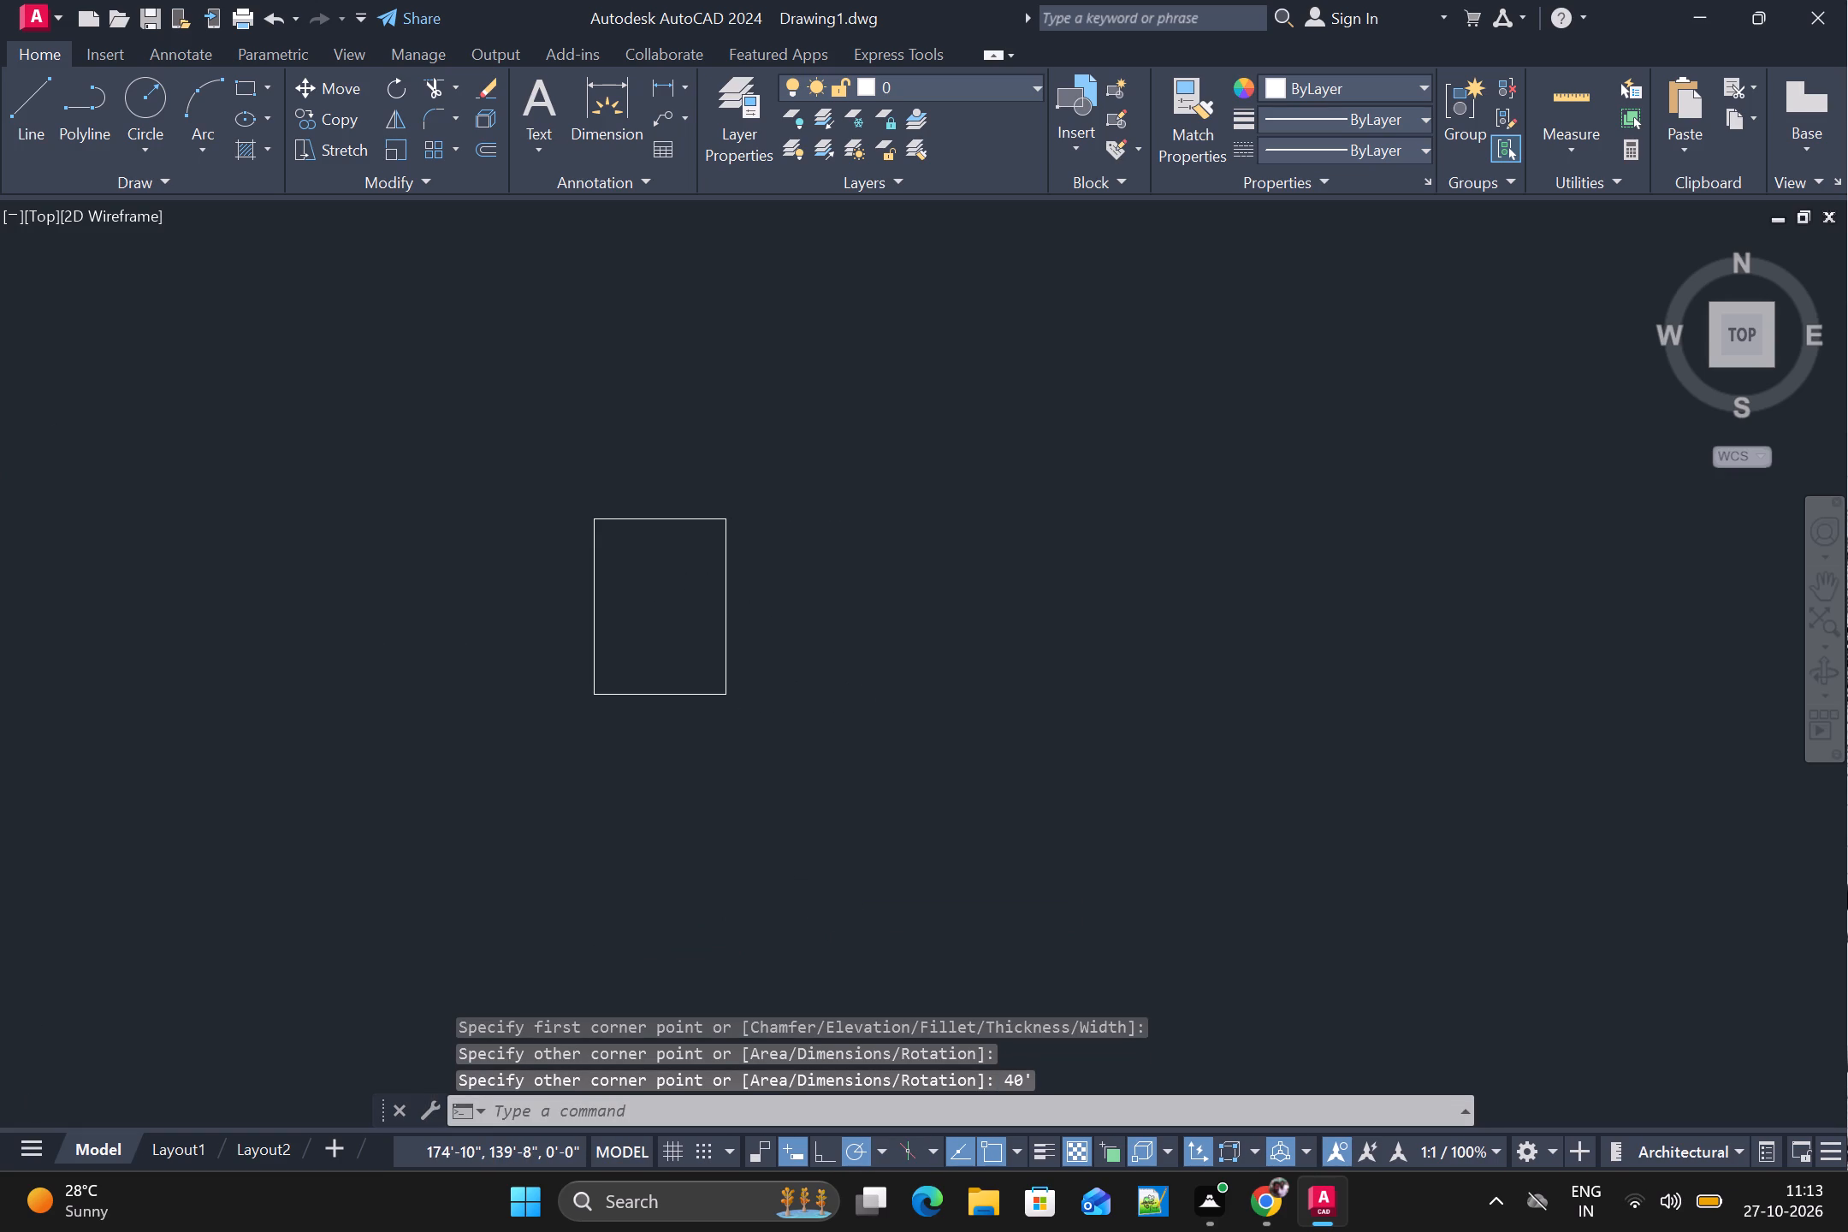
pyautogui.scroll(1, 661, 578)
pyautogui.moveTo(658, 583); pyautogui.dragTo(815, 622, button='middle')
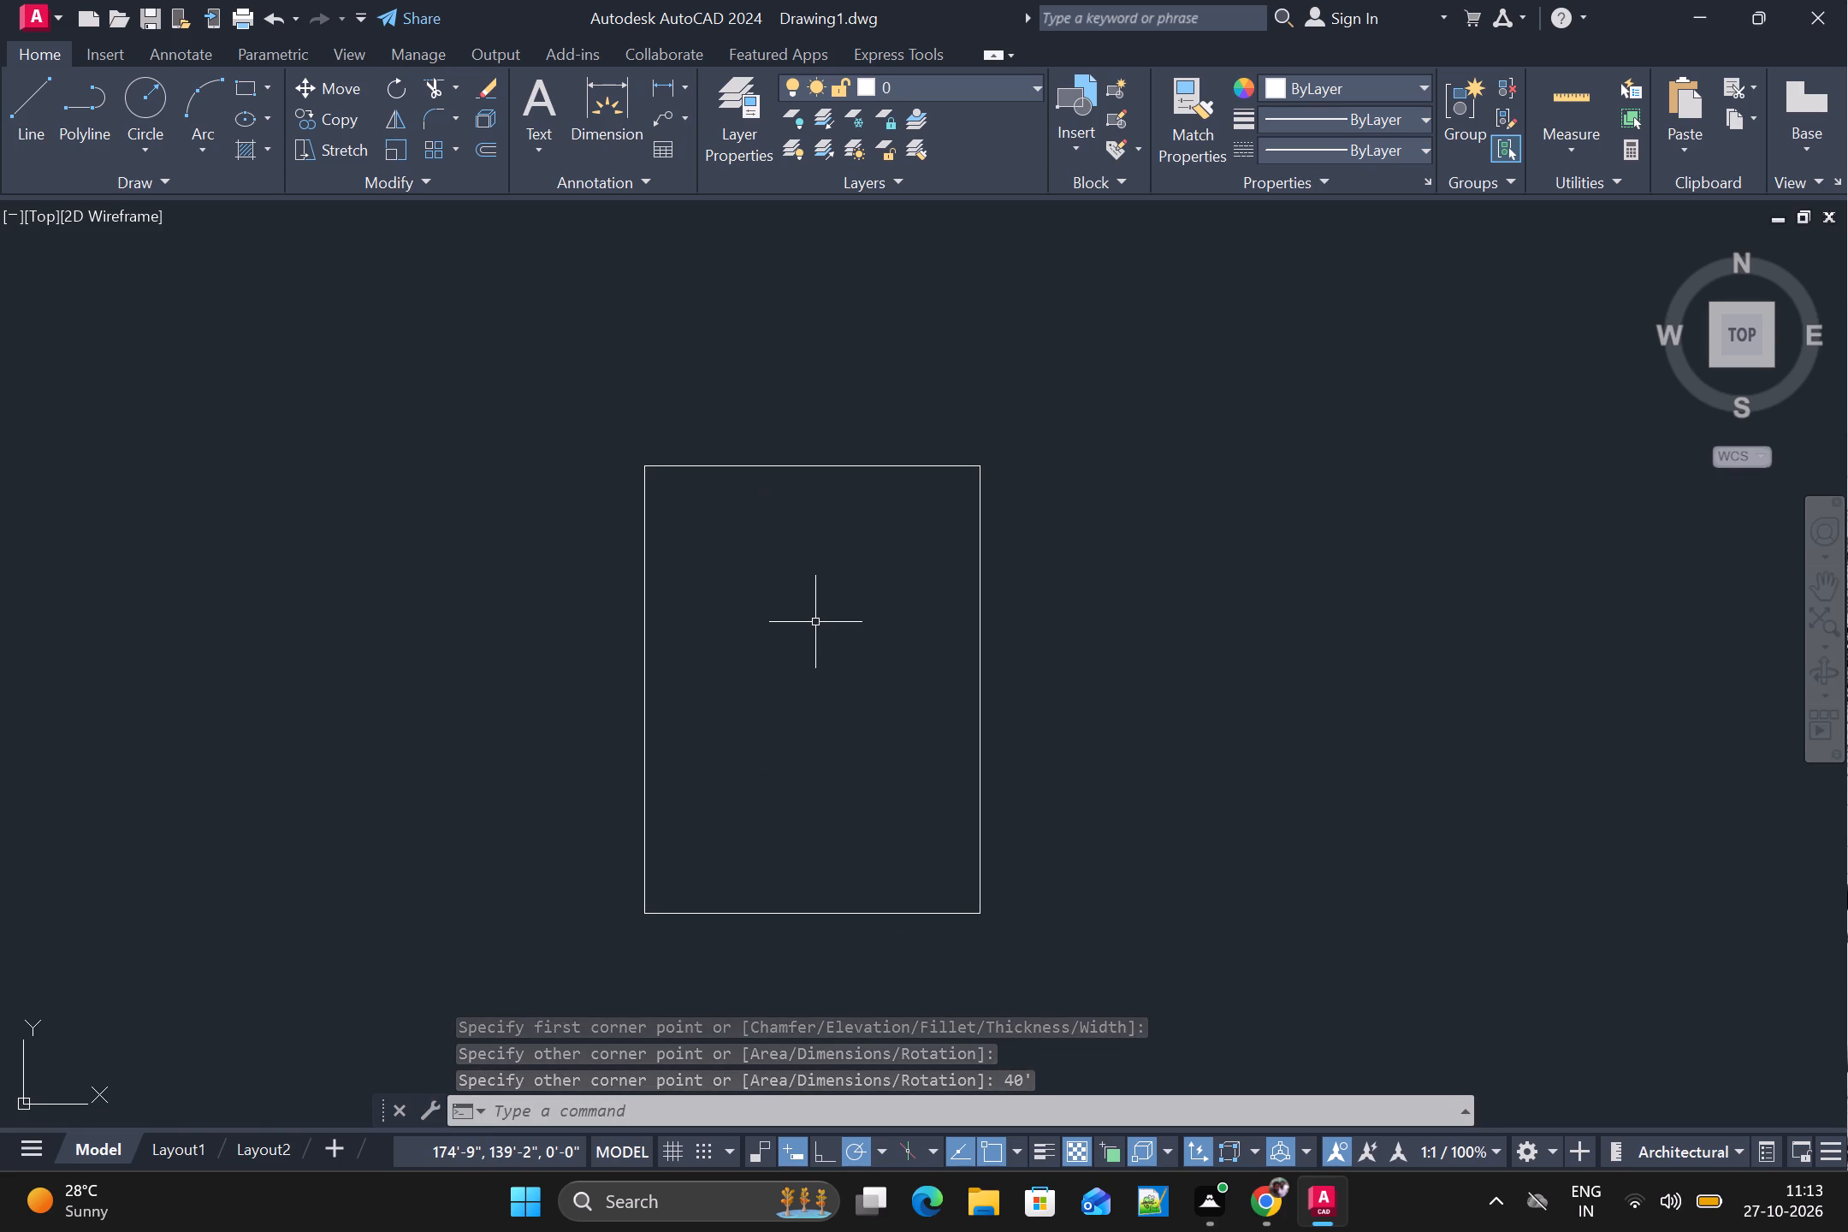
# Offset the 30' x 40' rectangle 9" inward to form the outer wall thickness.
pyautogui.press('Escape')
pyautogui.write('ot')
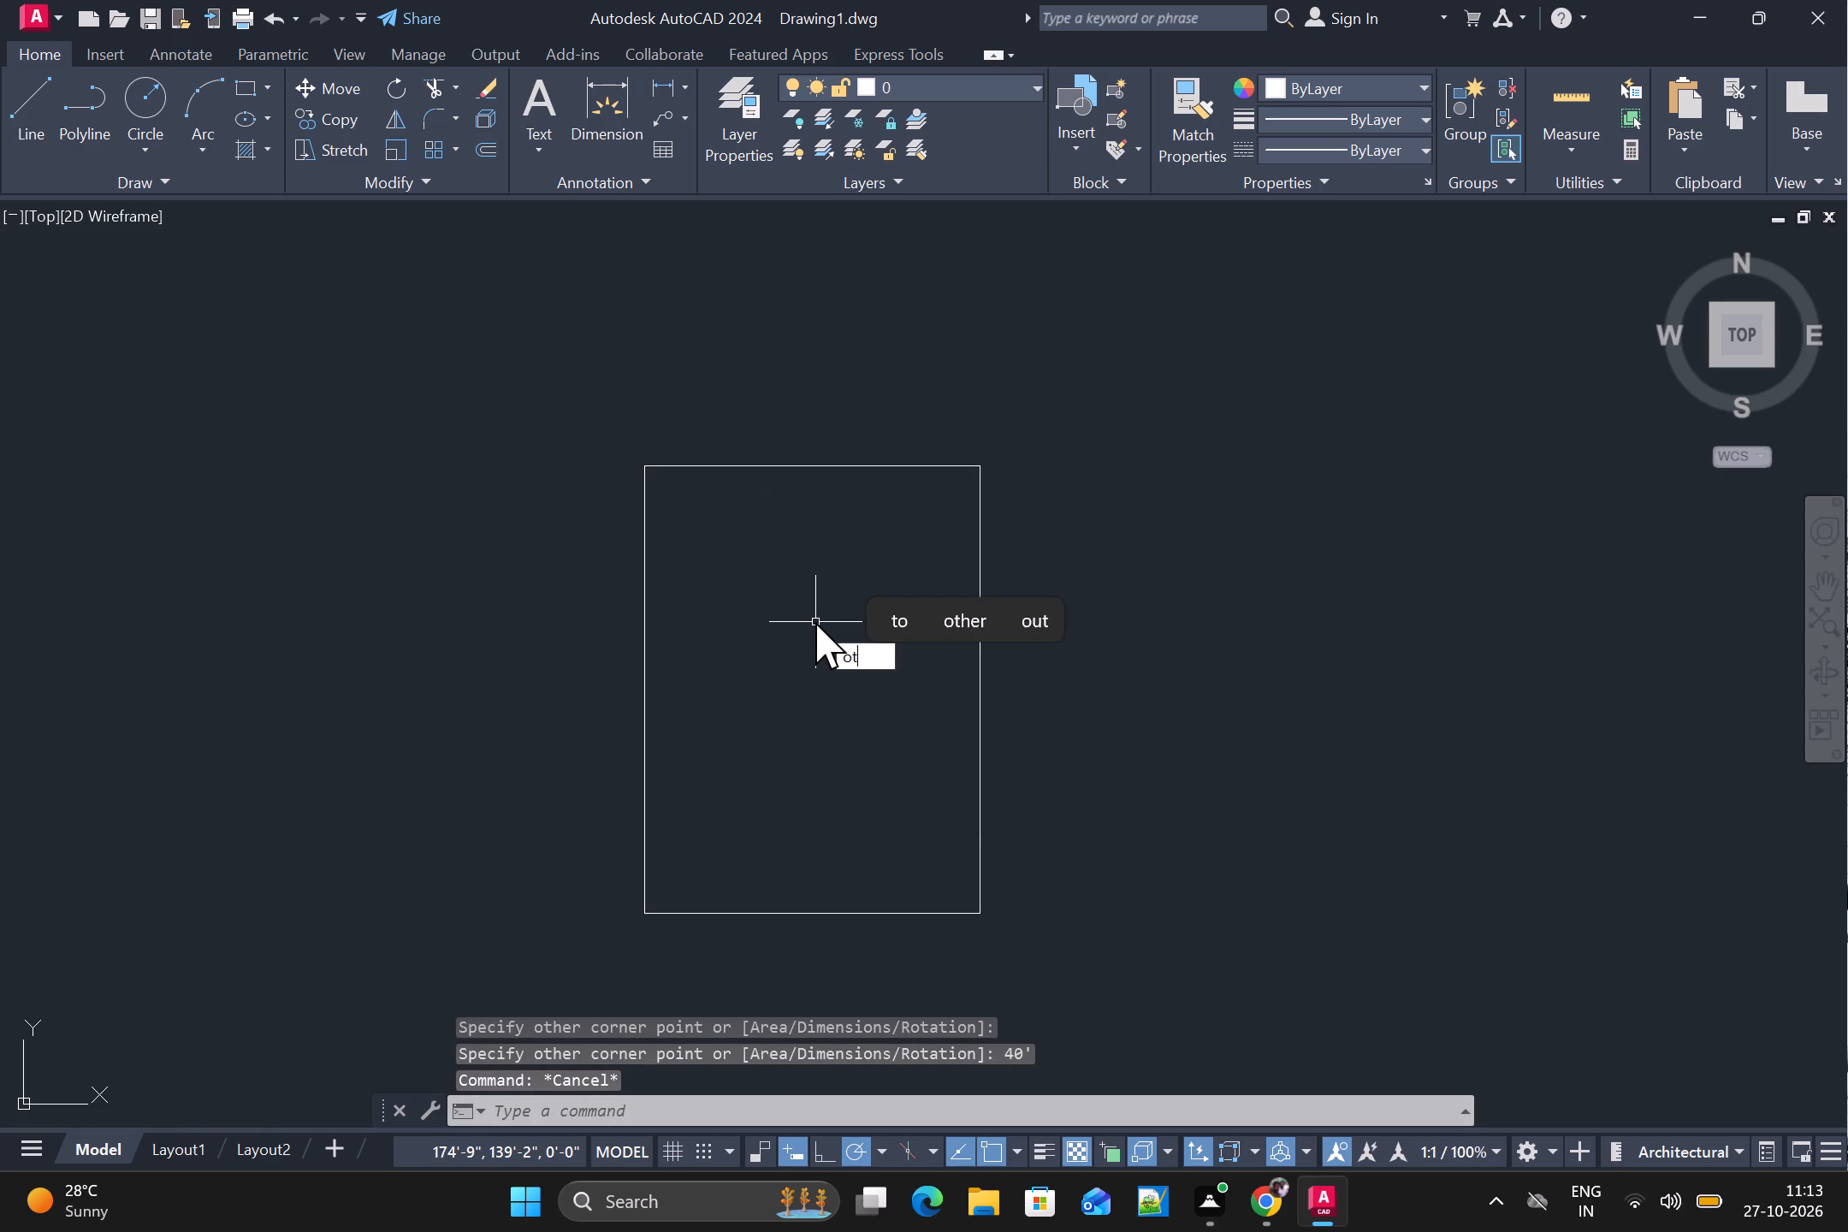
pyautogui.press('BackSpace')
pyautogui.press('space')
pyautogui.write('t')
pyautogui.press('space')
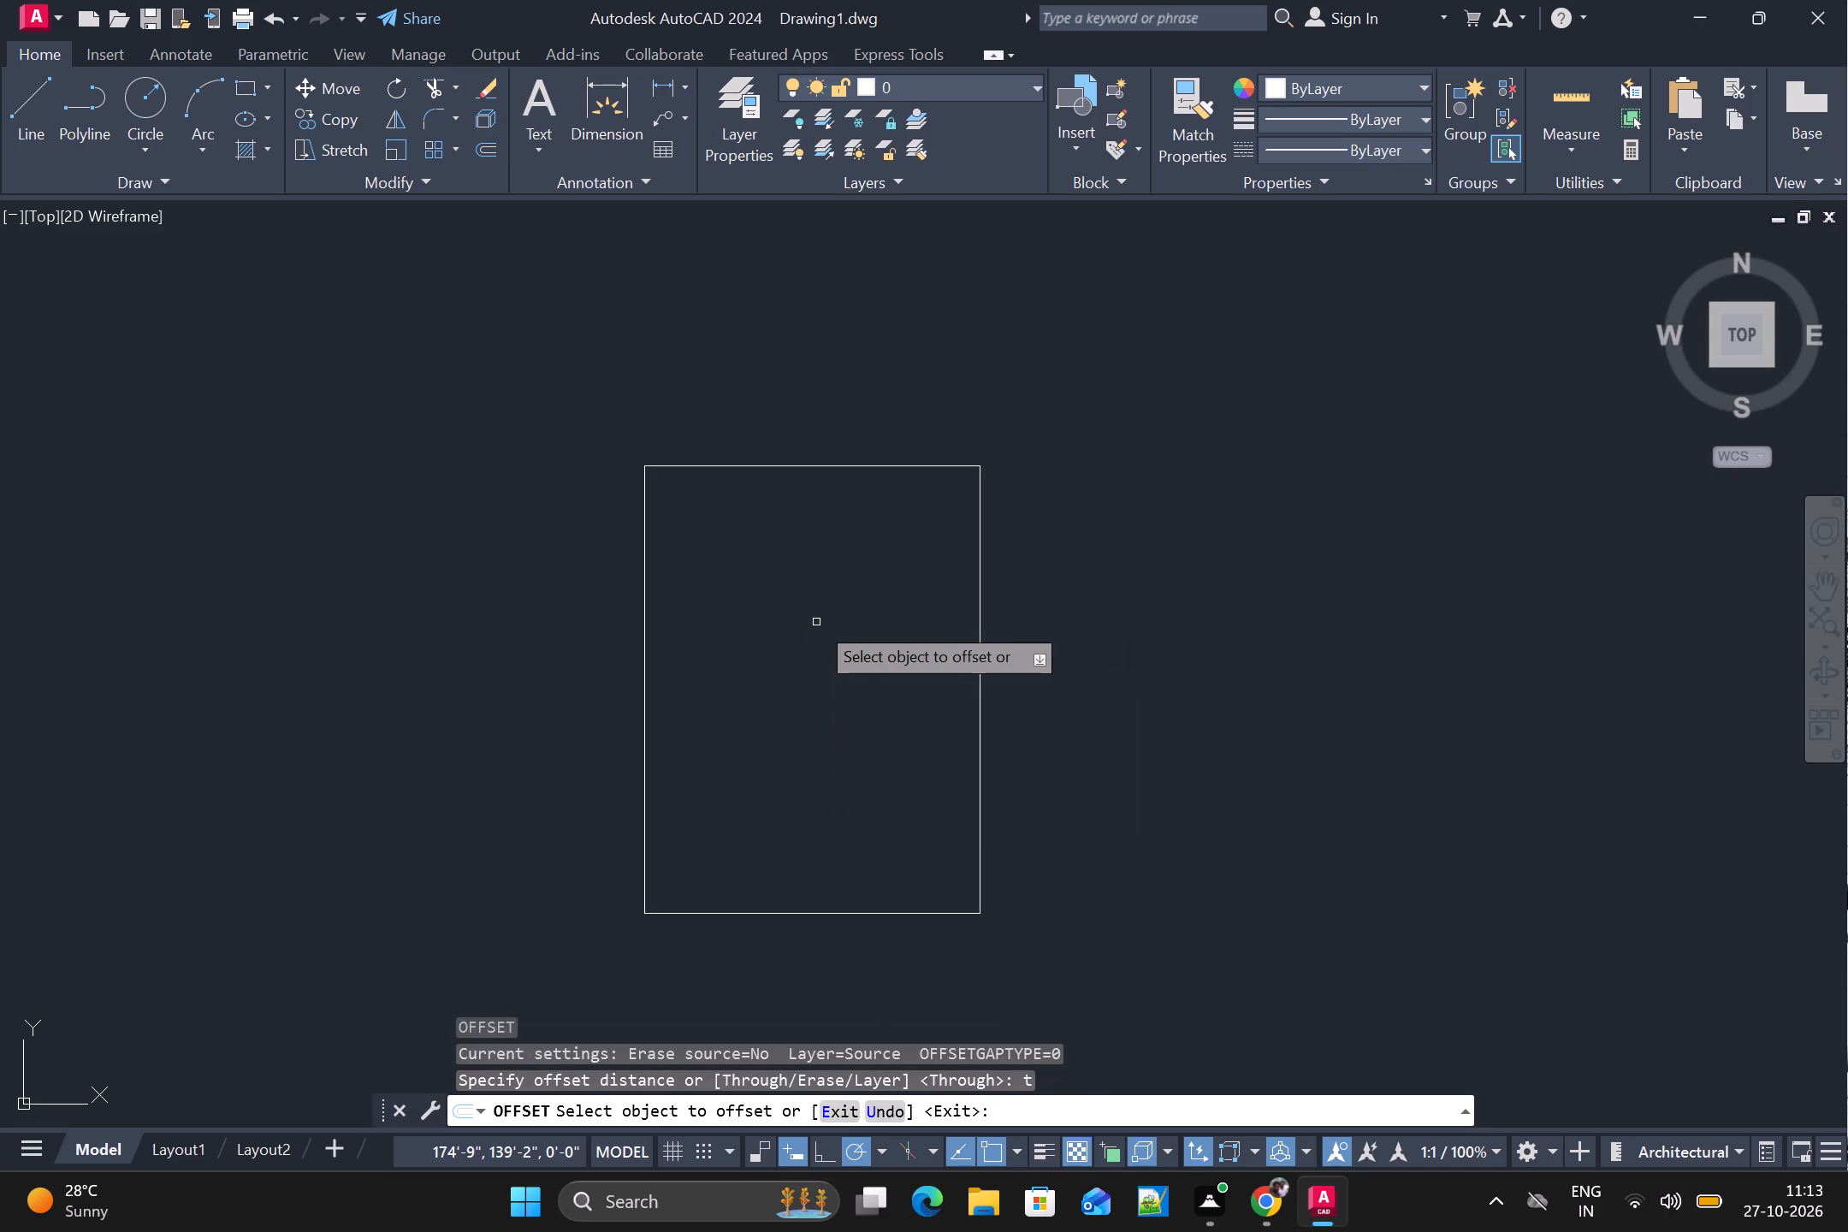
pyautogui.click(891, 465)
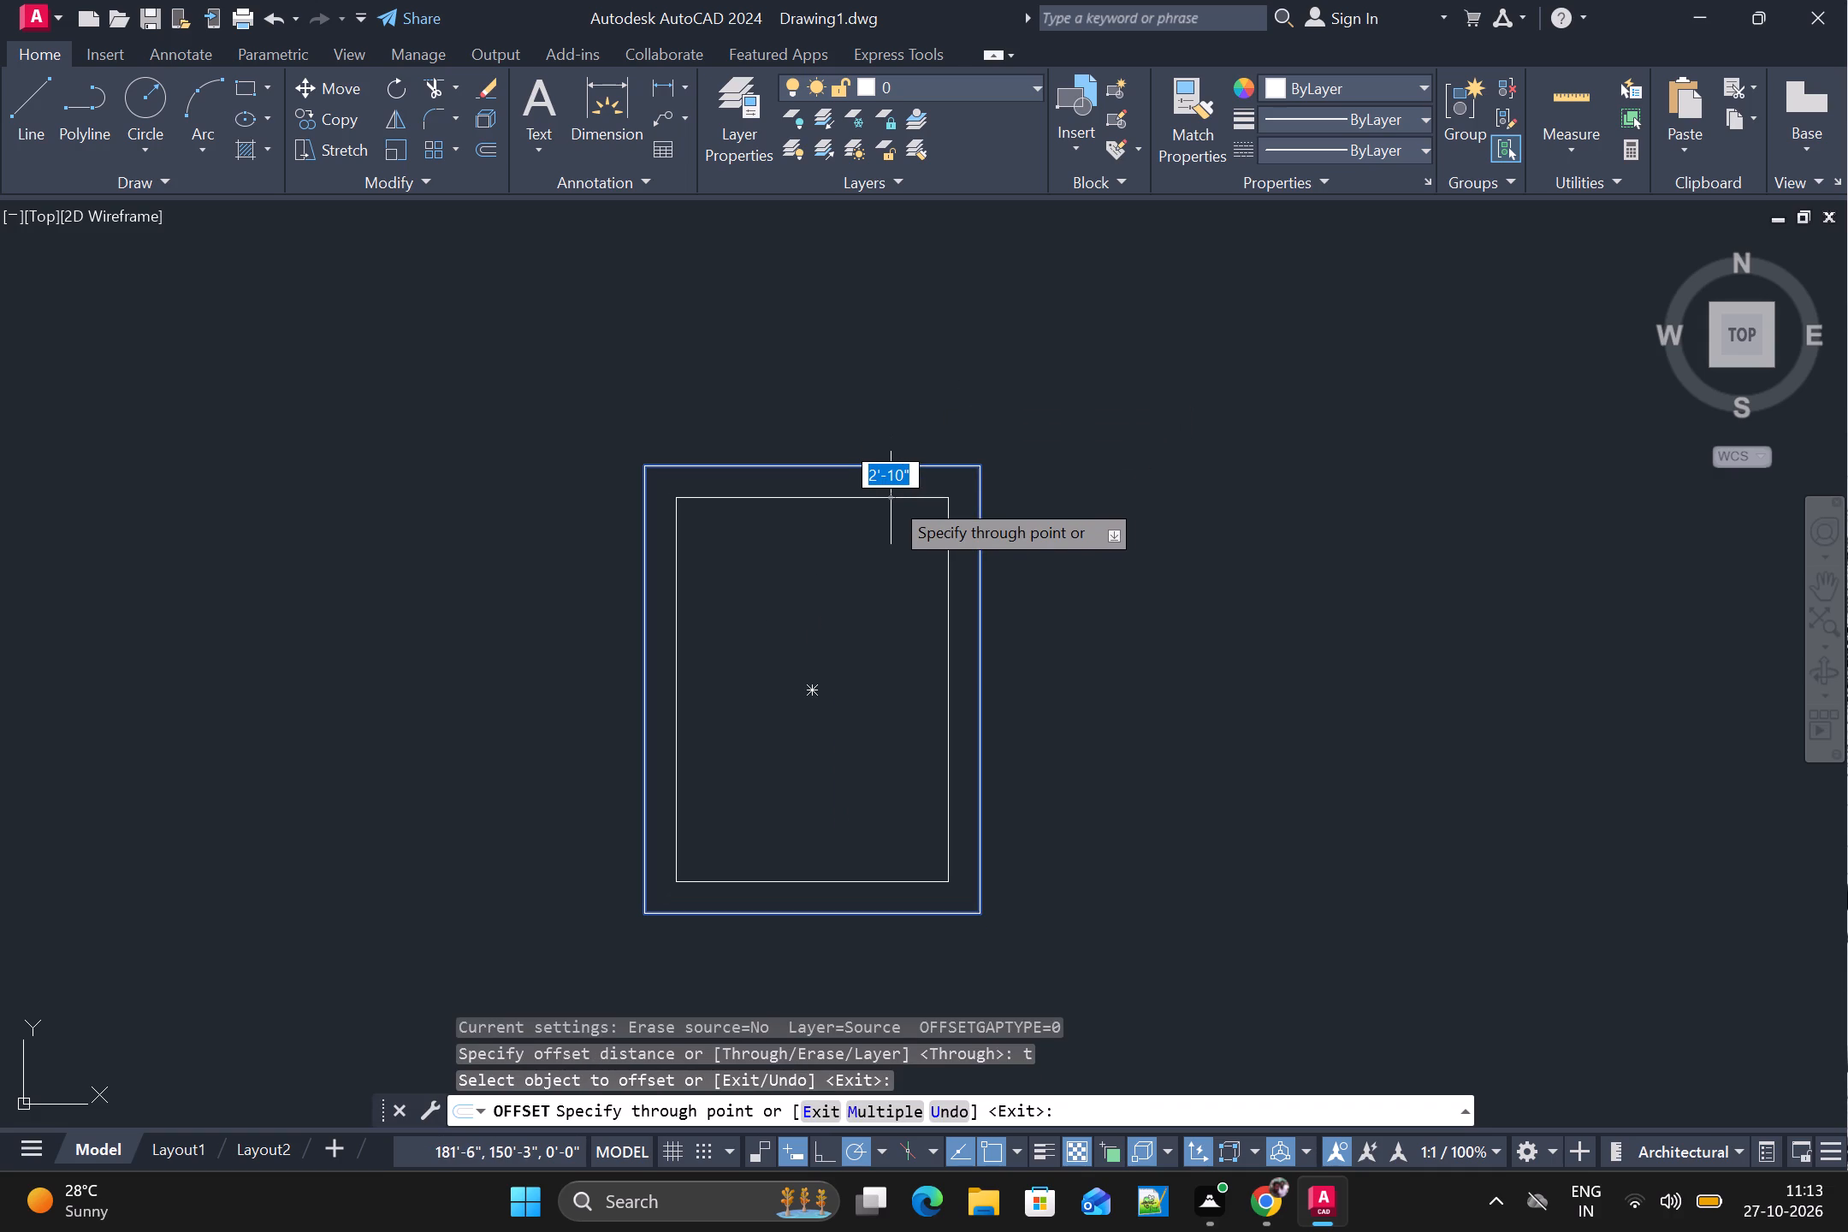
pyautogui.write('9"')
pyautogui.press('Return')
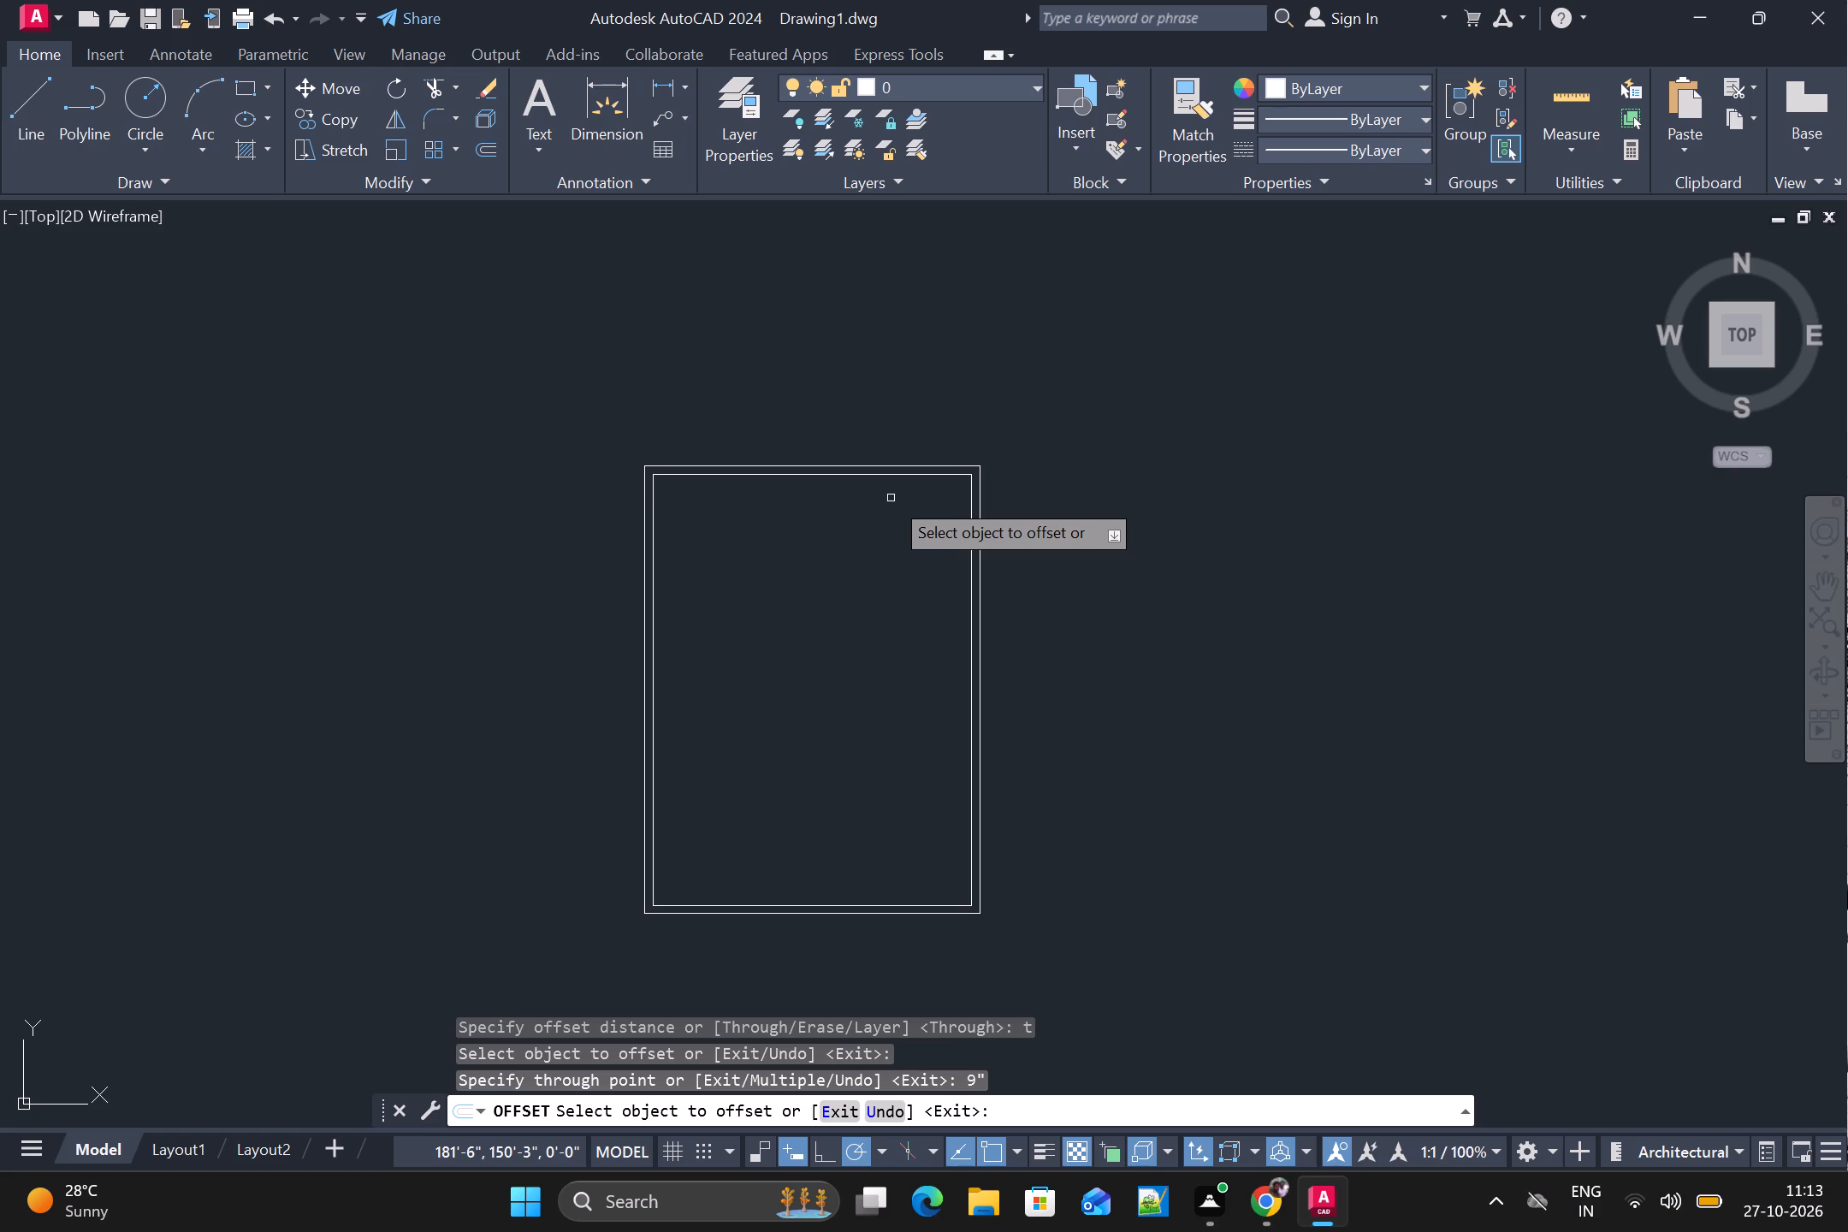
pyautogui.press('Escape')
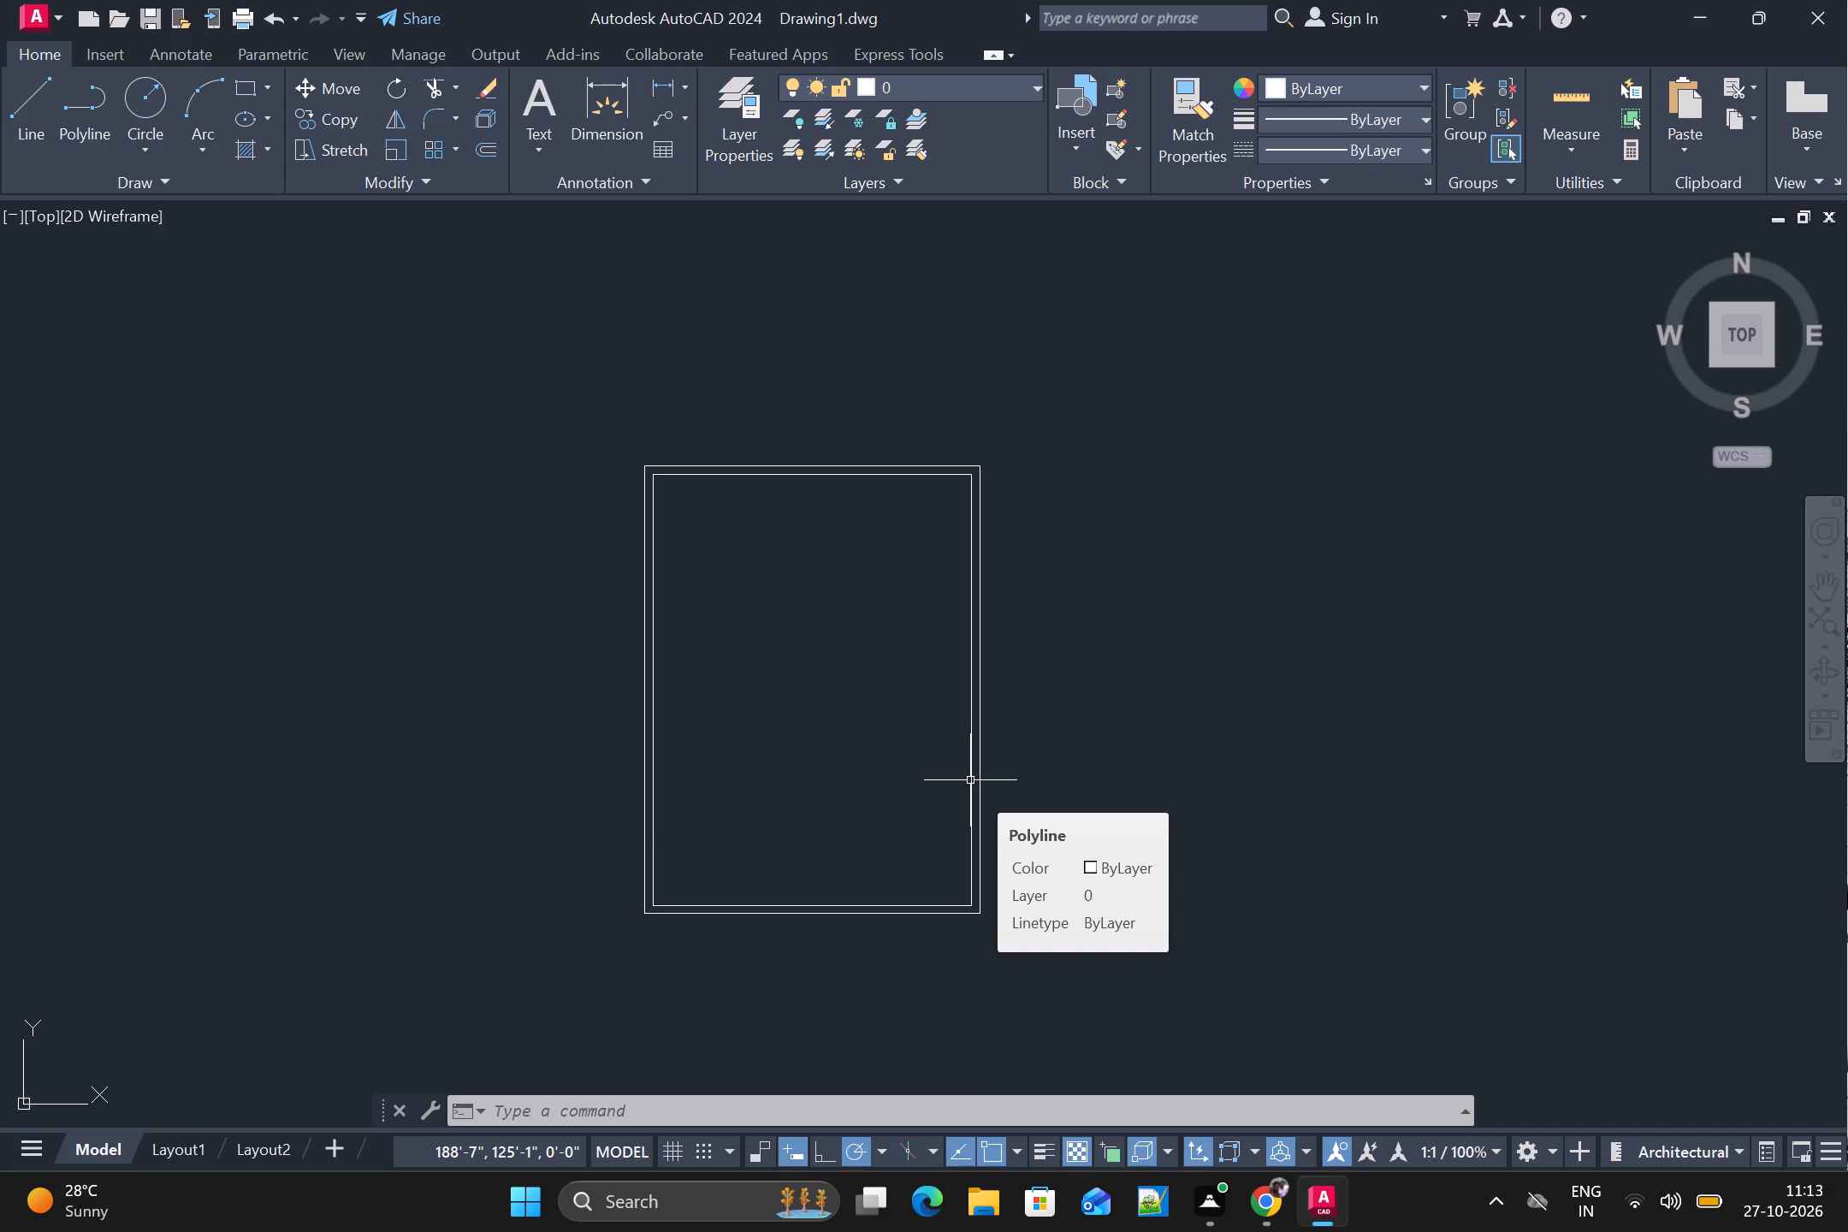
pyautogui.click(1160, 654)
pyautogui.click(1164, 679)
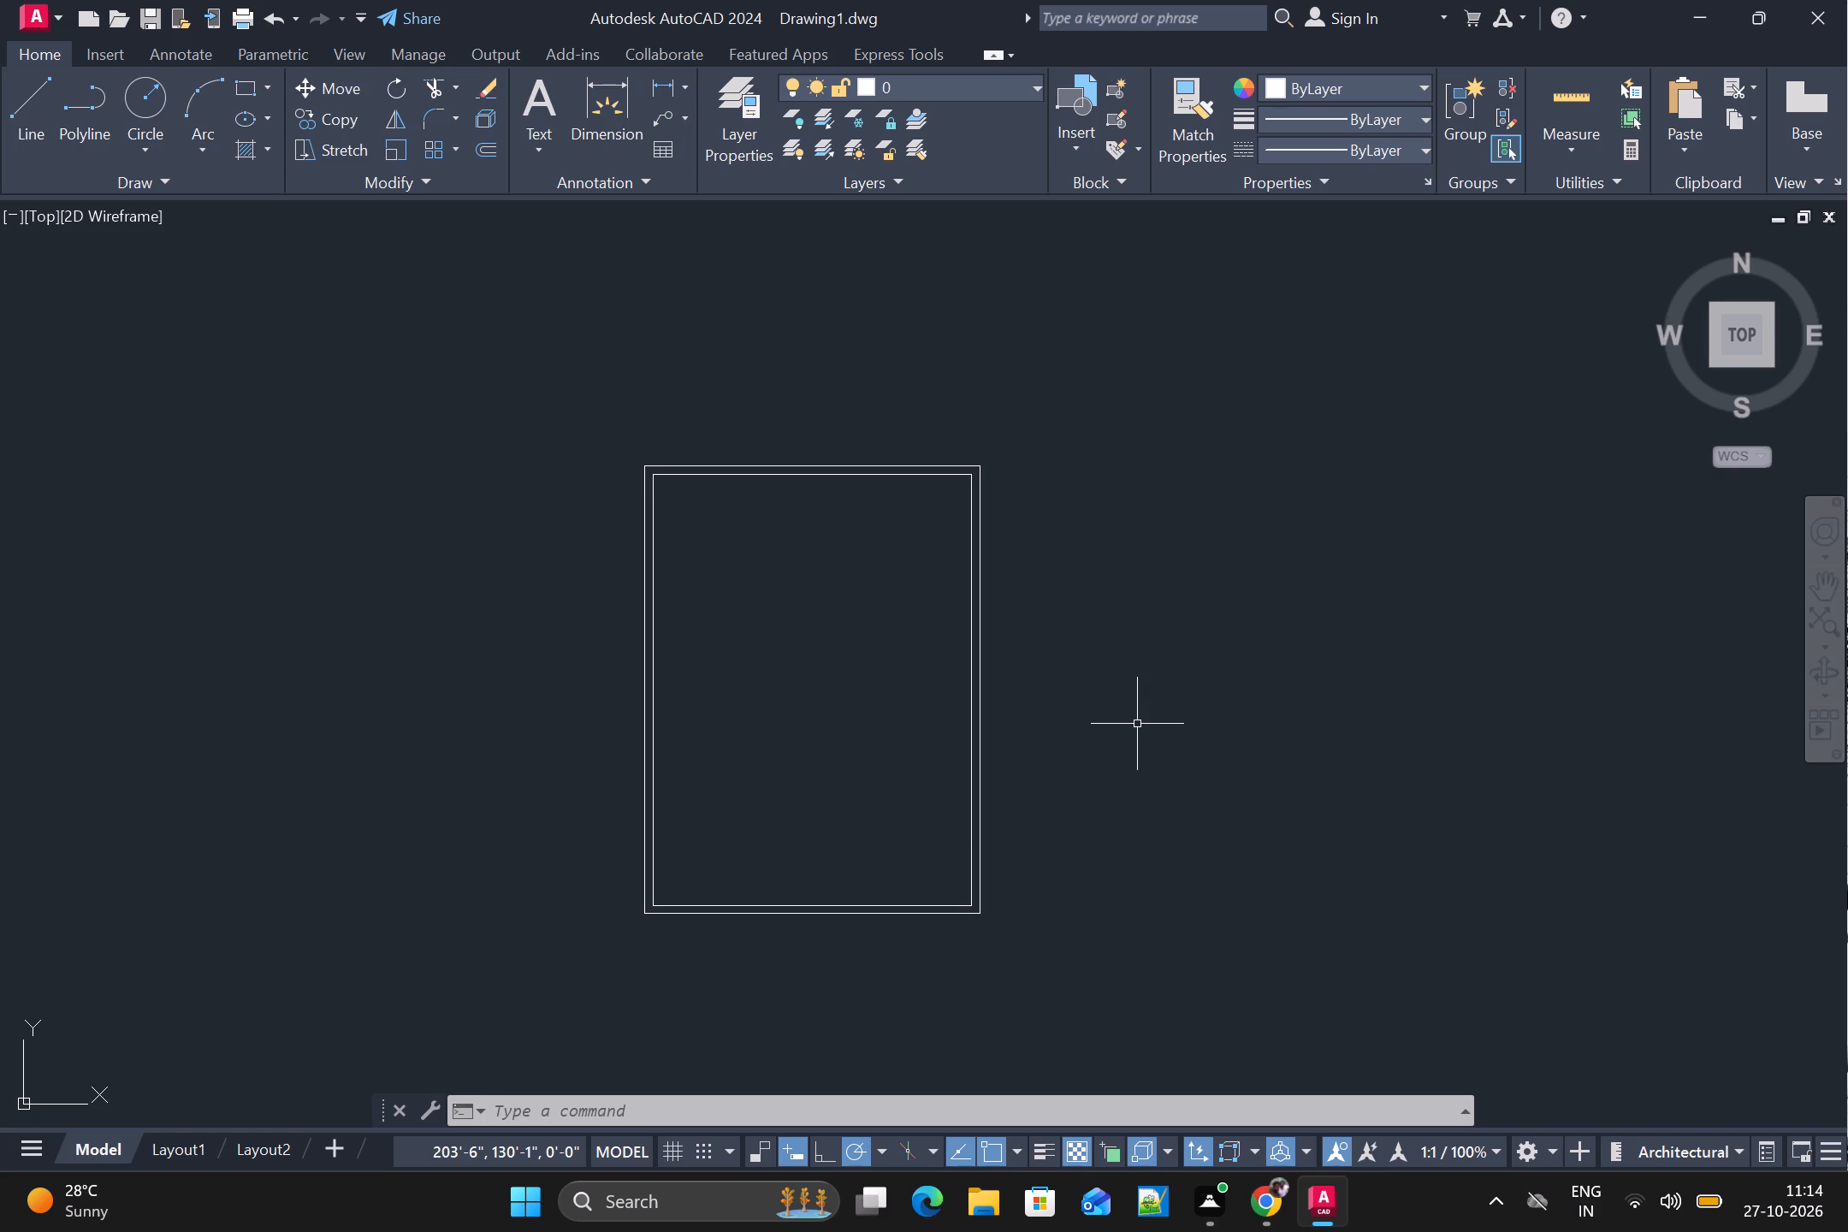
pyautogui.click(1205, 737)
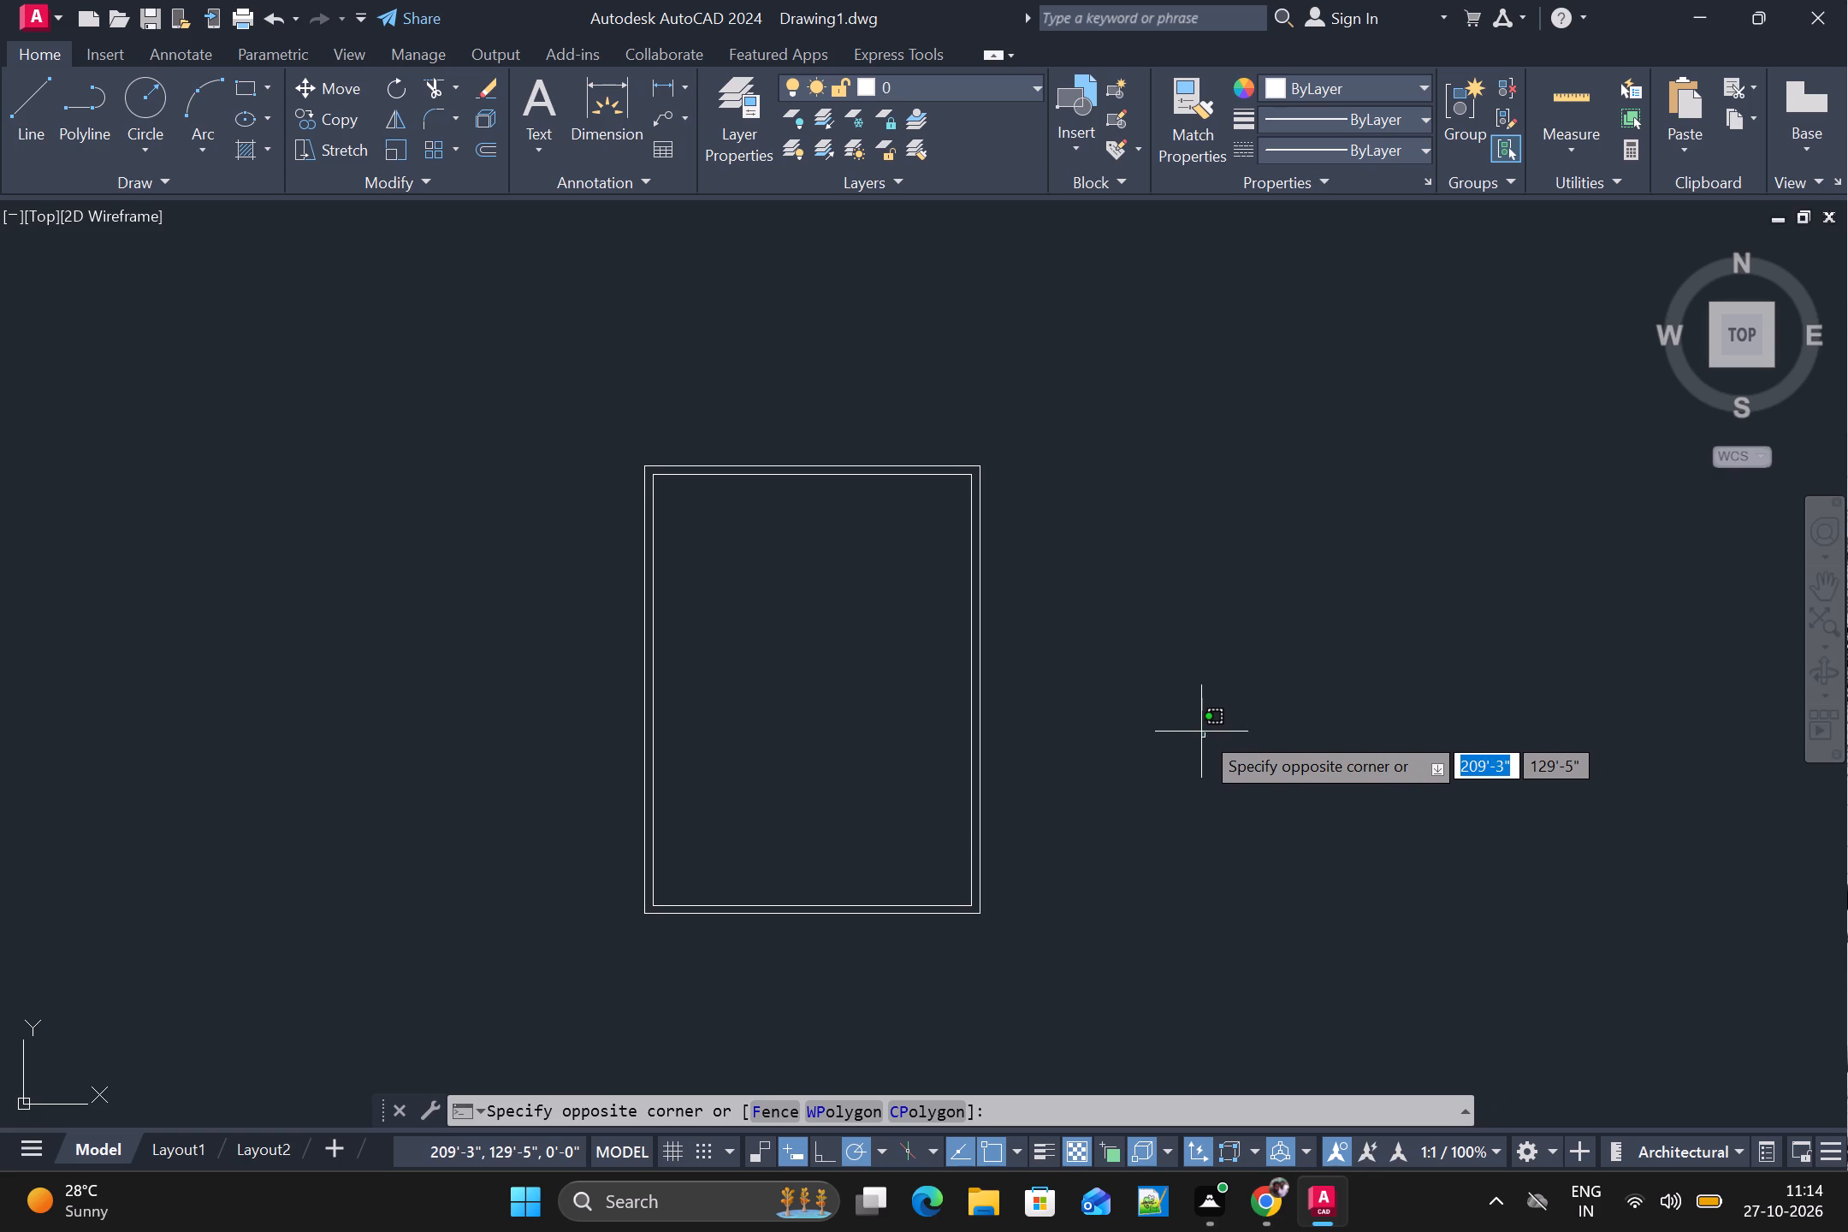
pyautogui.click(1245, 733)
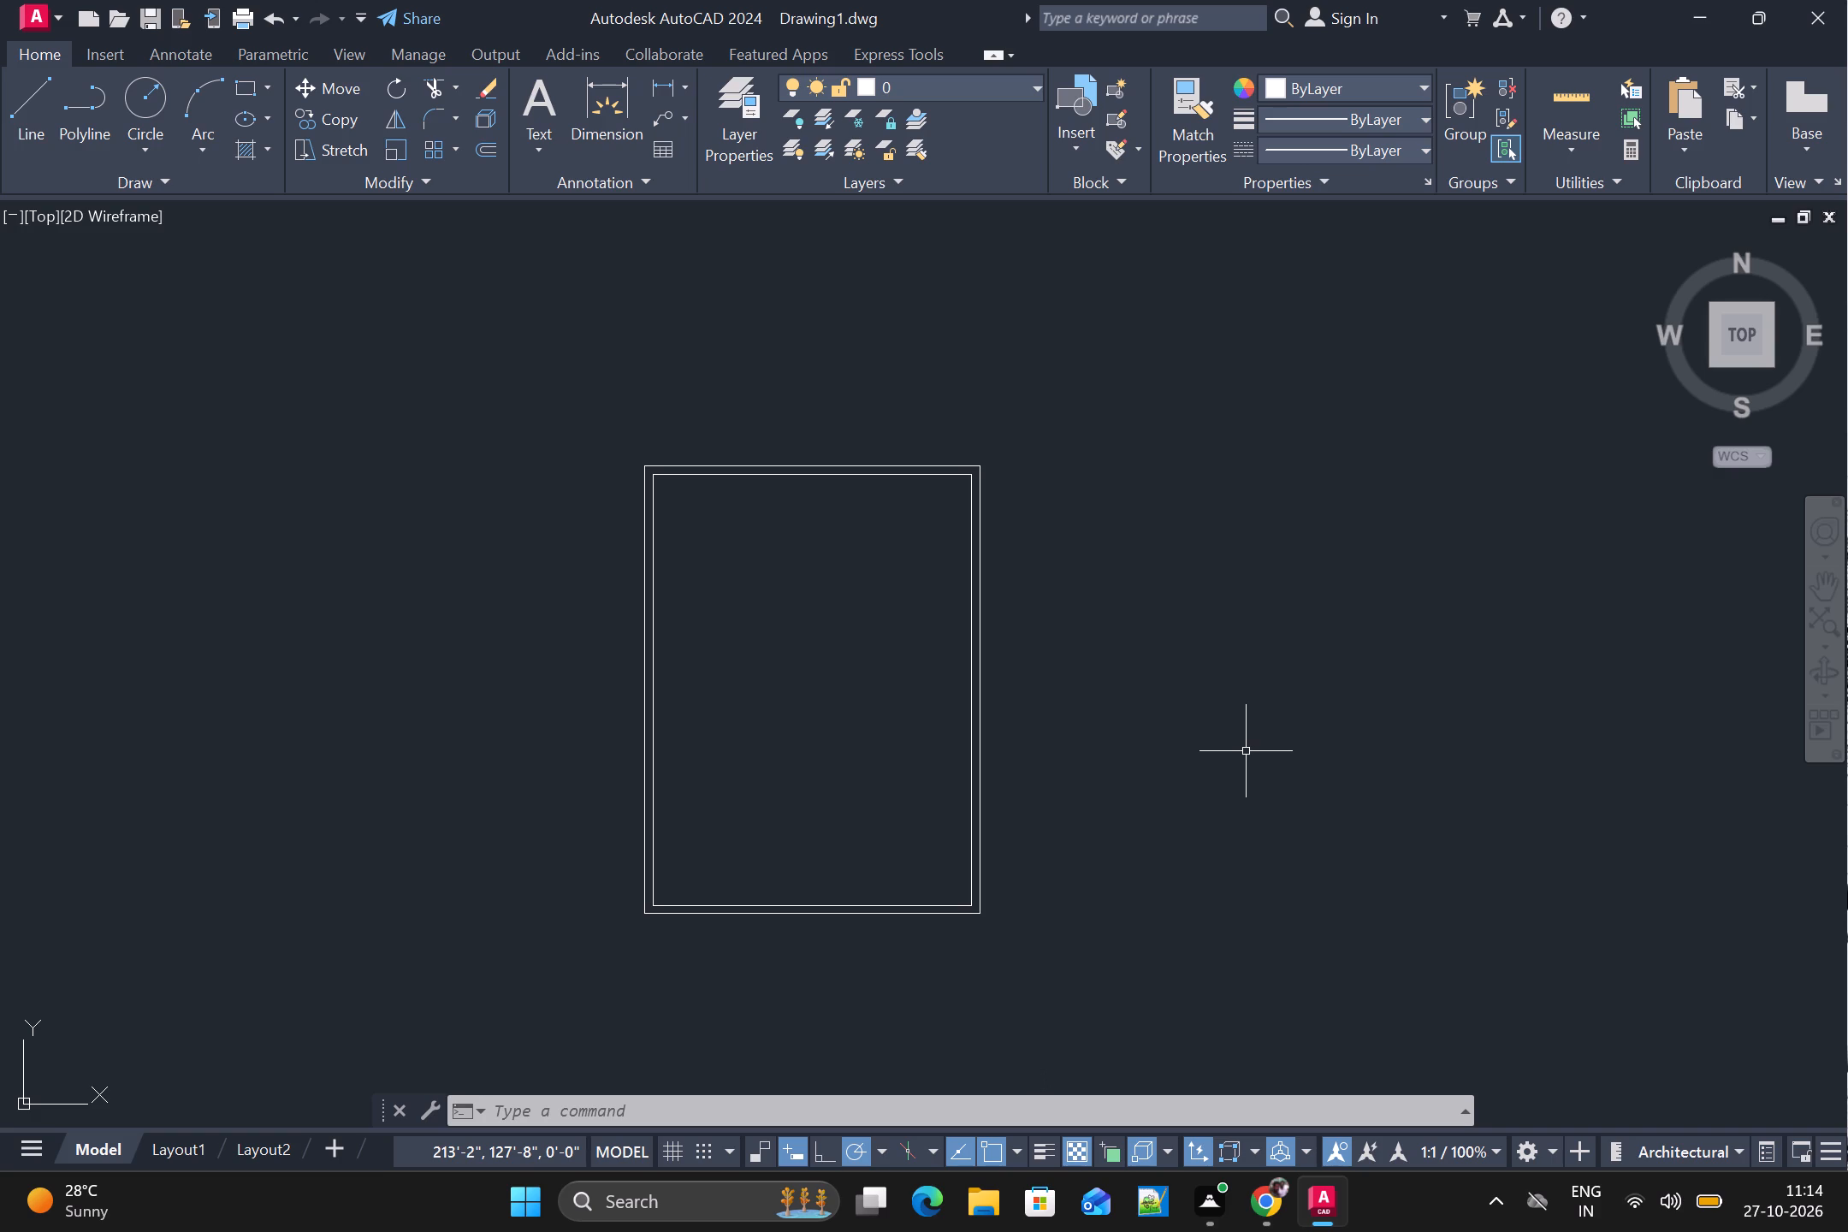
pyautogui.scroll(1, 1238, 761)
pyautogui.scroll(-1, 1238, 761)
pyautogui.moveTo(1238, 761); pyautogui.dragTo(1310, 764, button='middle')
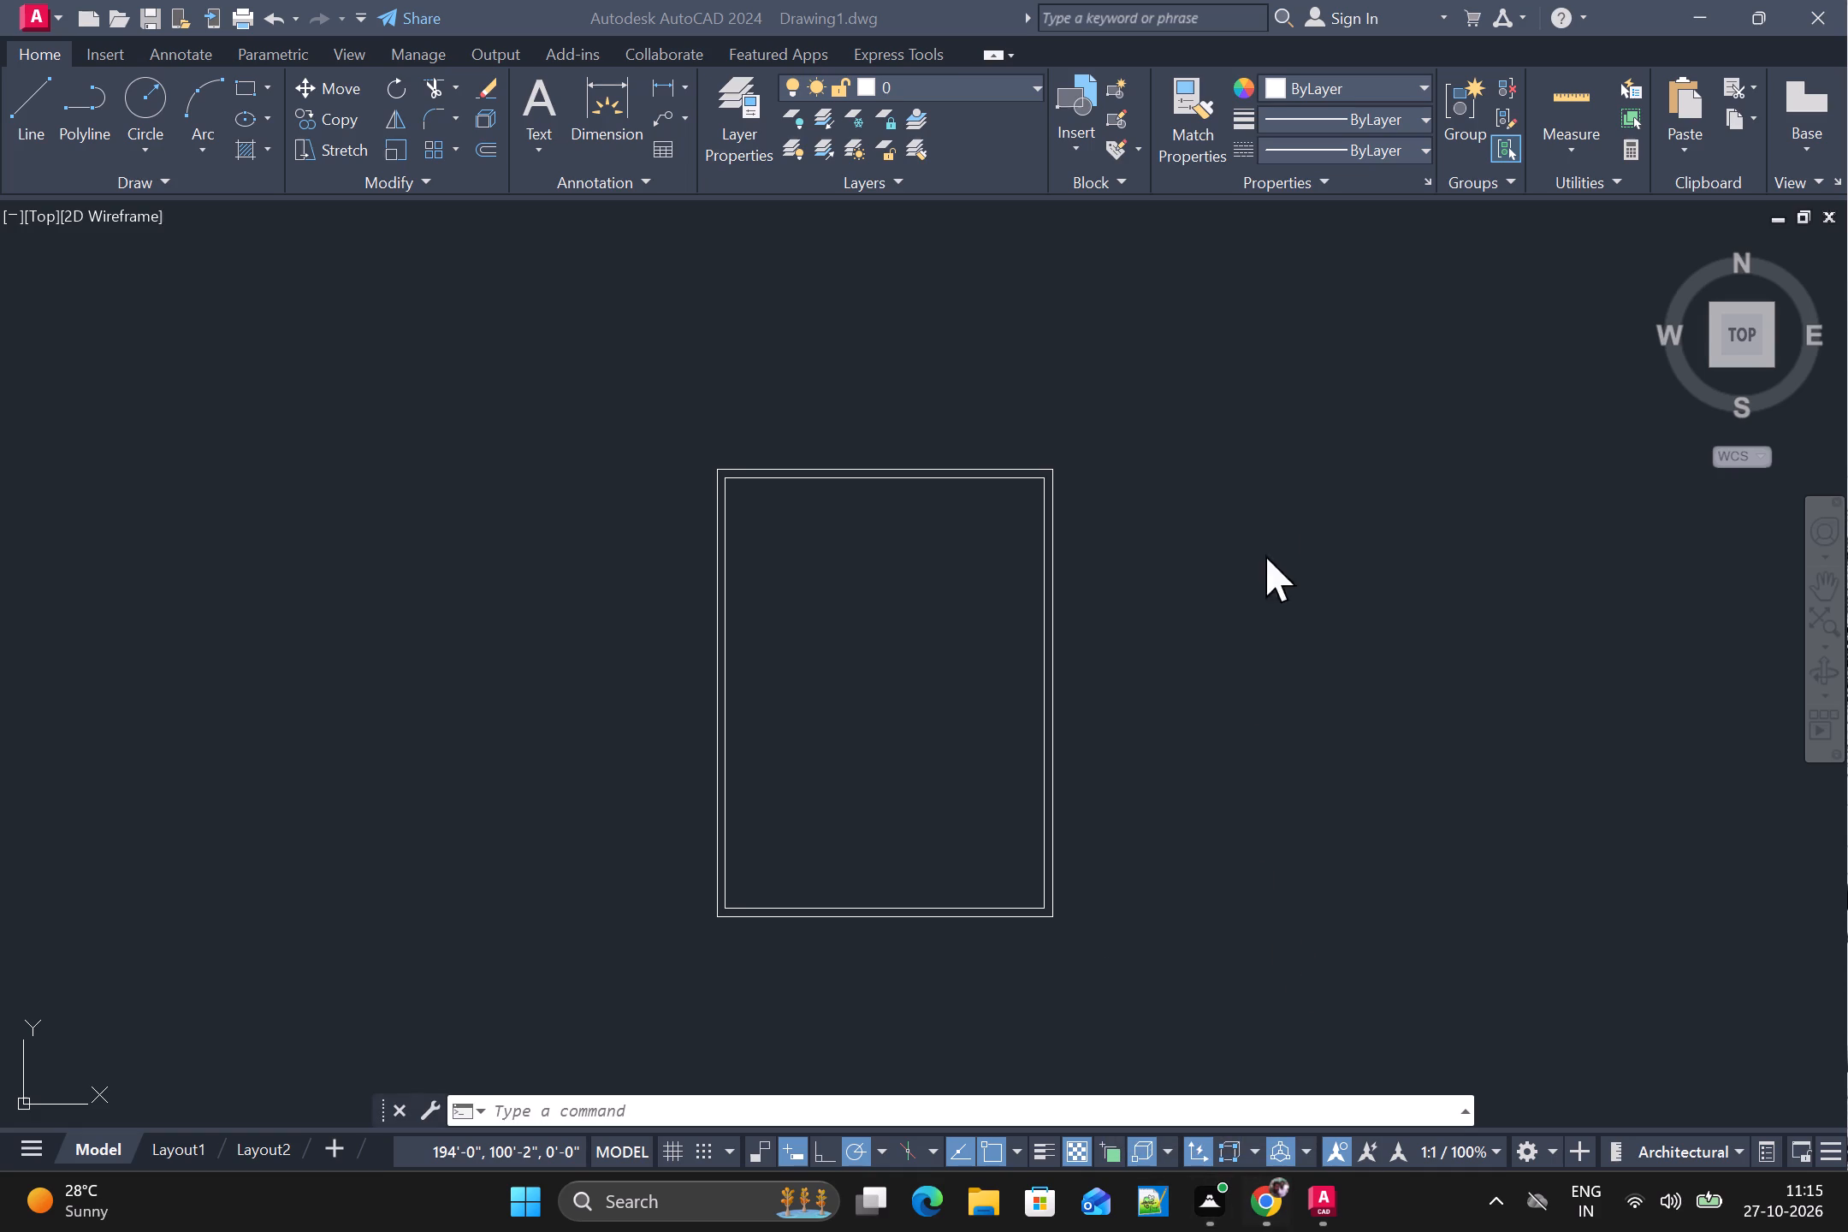
# Explode the inner offset rectangle into separate lines.
pyautogui.click(724, 514)
pyautogui.write('explode')
pyautogui.press('Return')
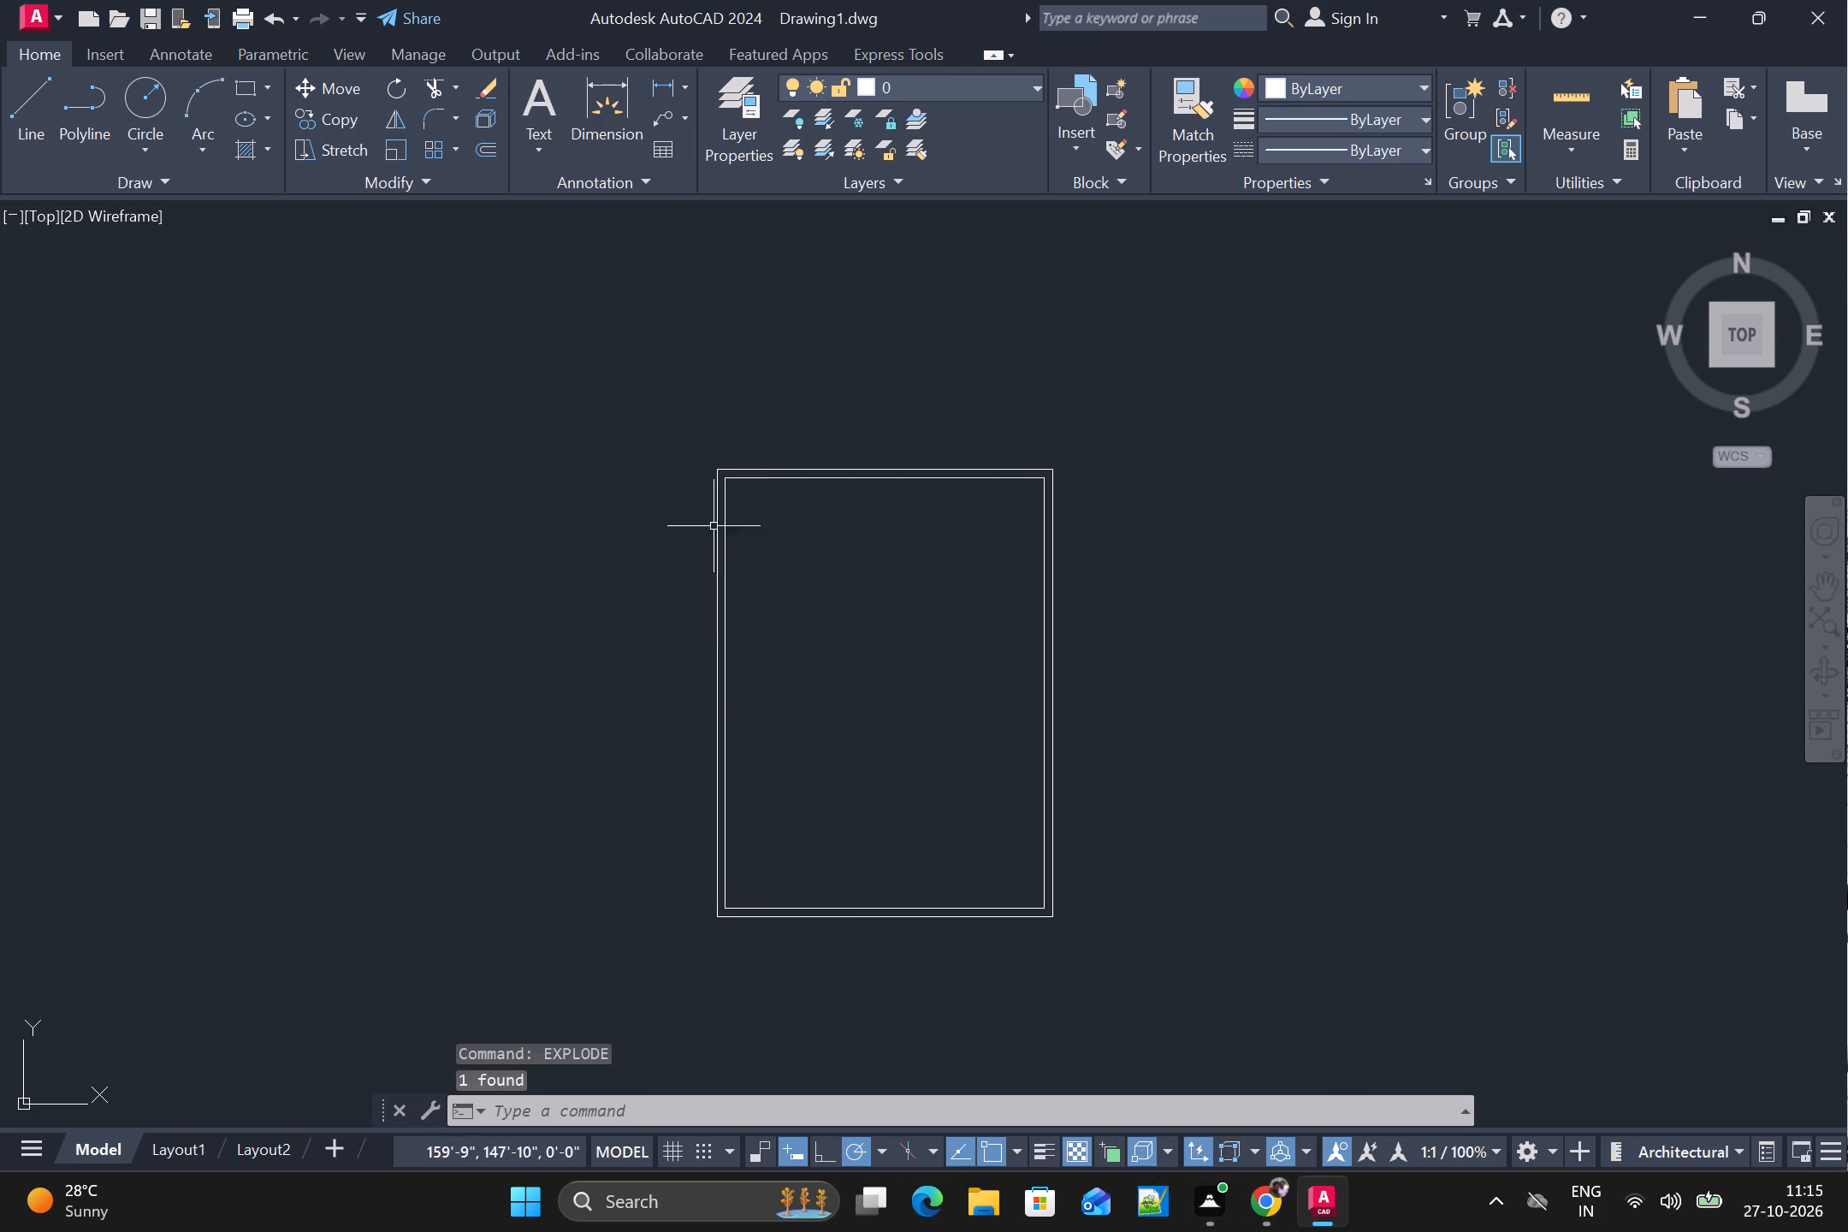
pyautogui.click(731, 494)
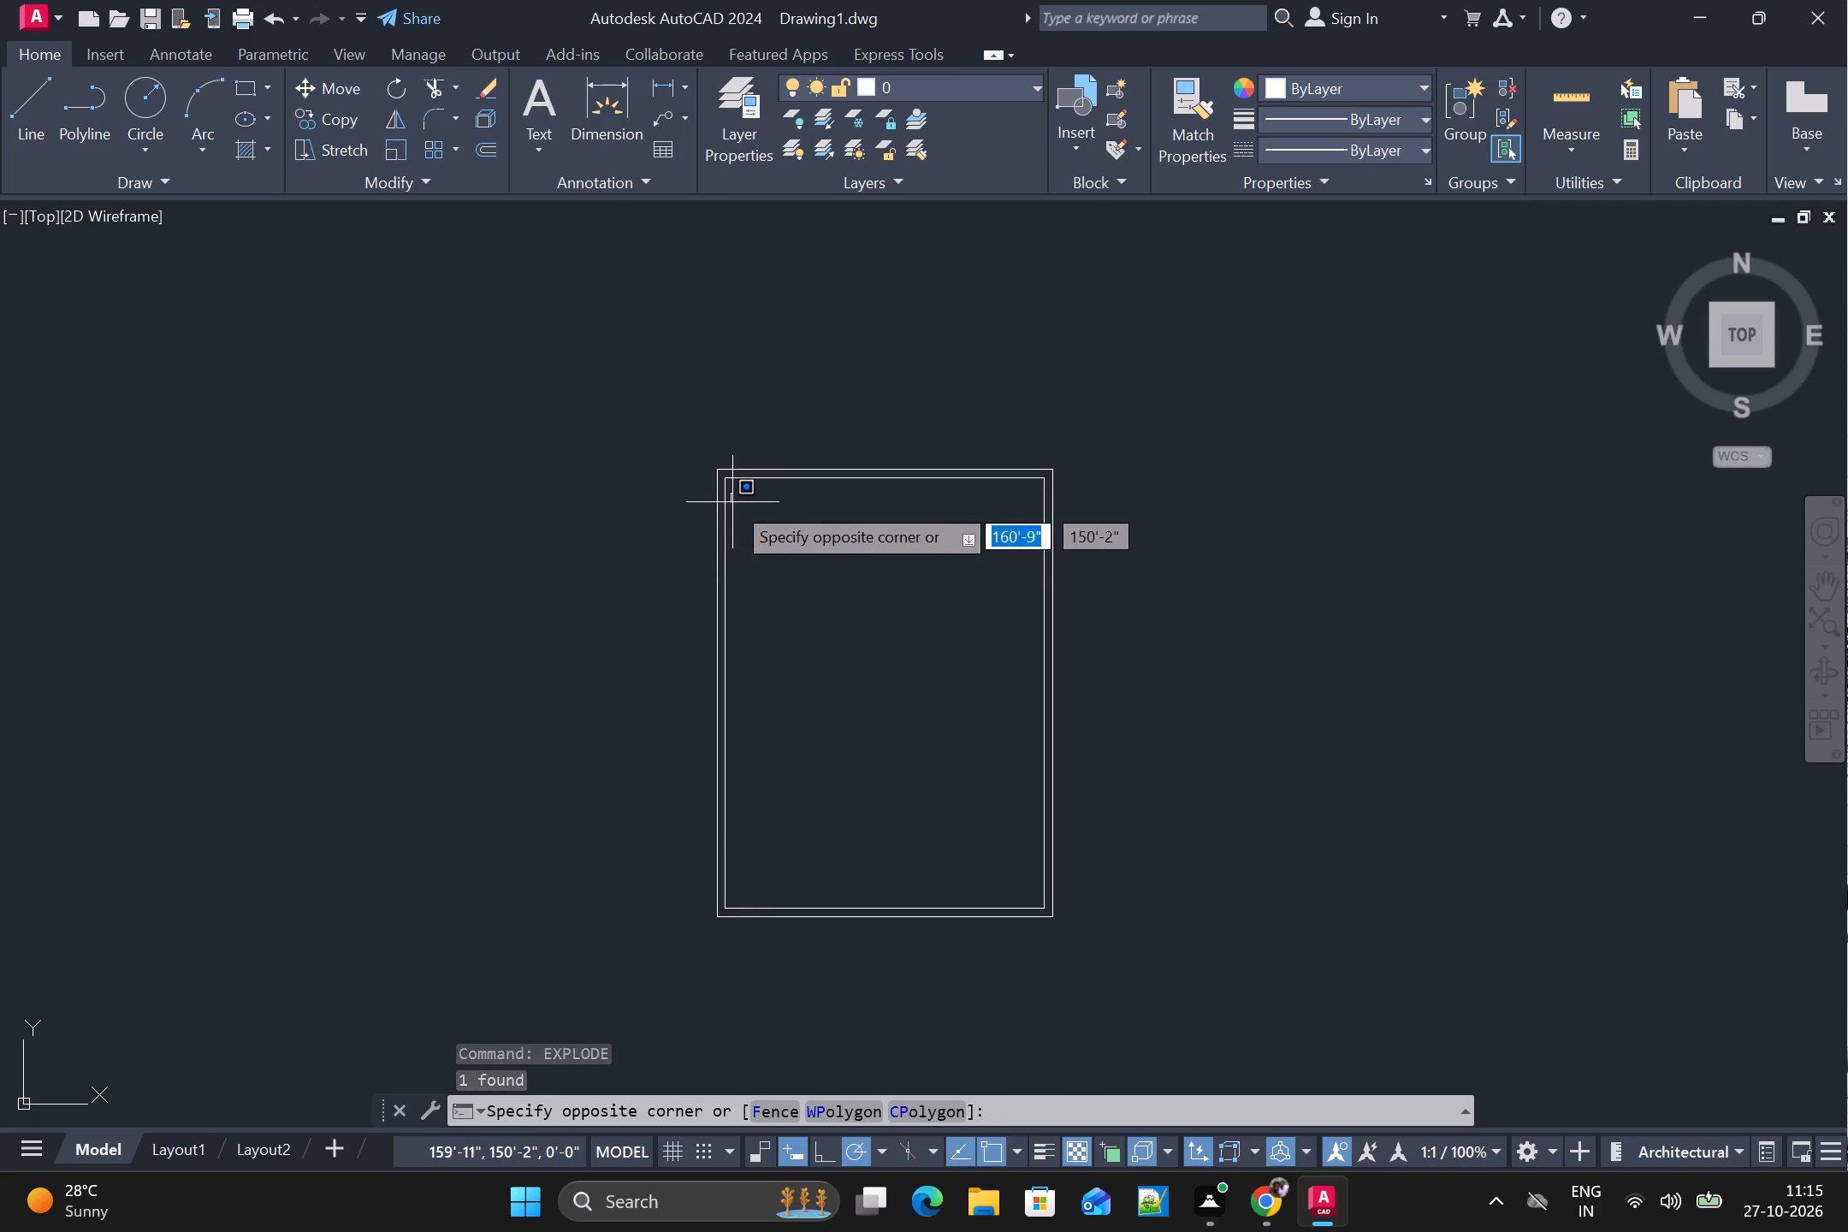
pyautogui.click(732, 502)
# Start a through-point offset of the inner wall's left vertical line.
pyautogui.scroll(1, 732, 502)
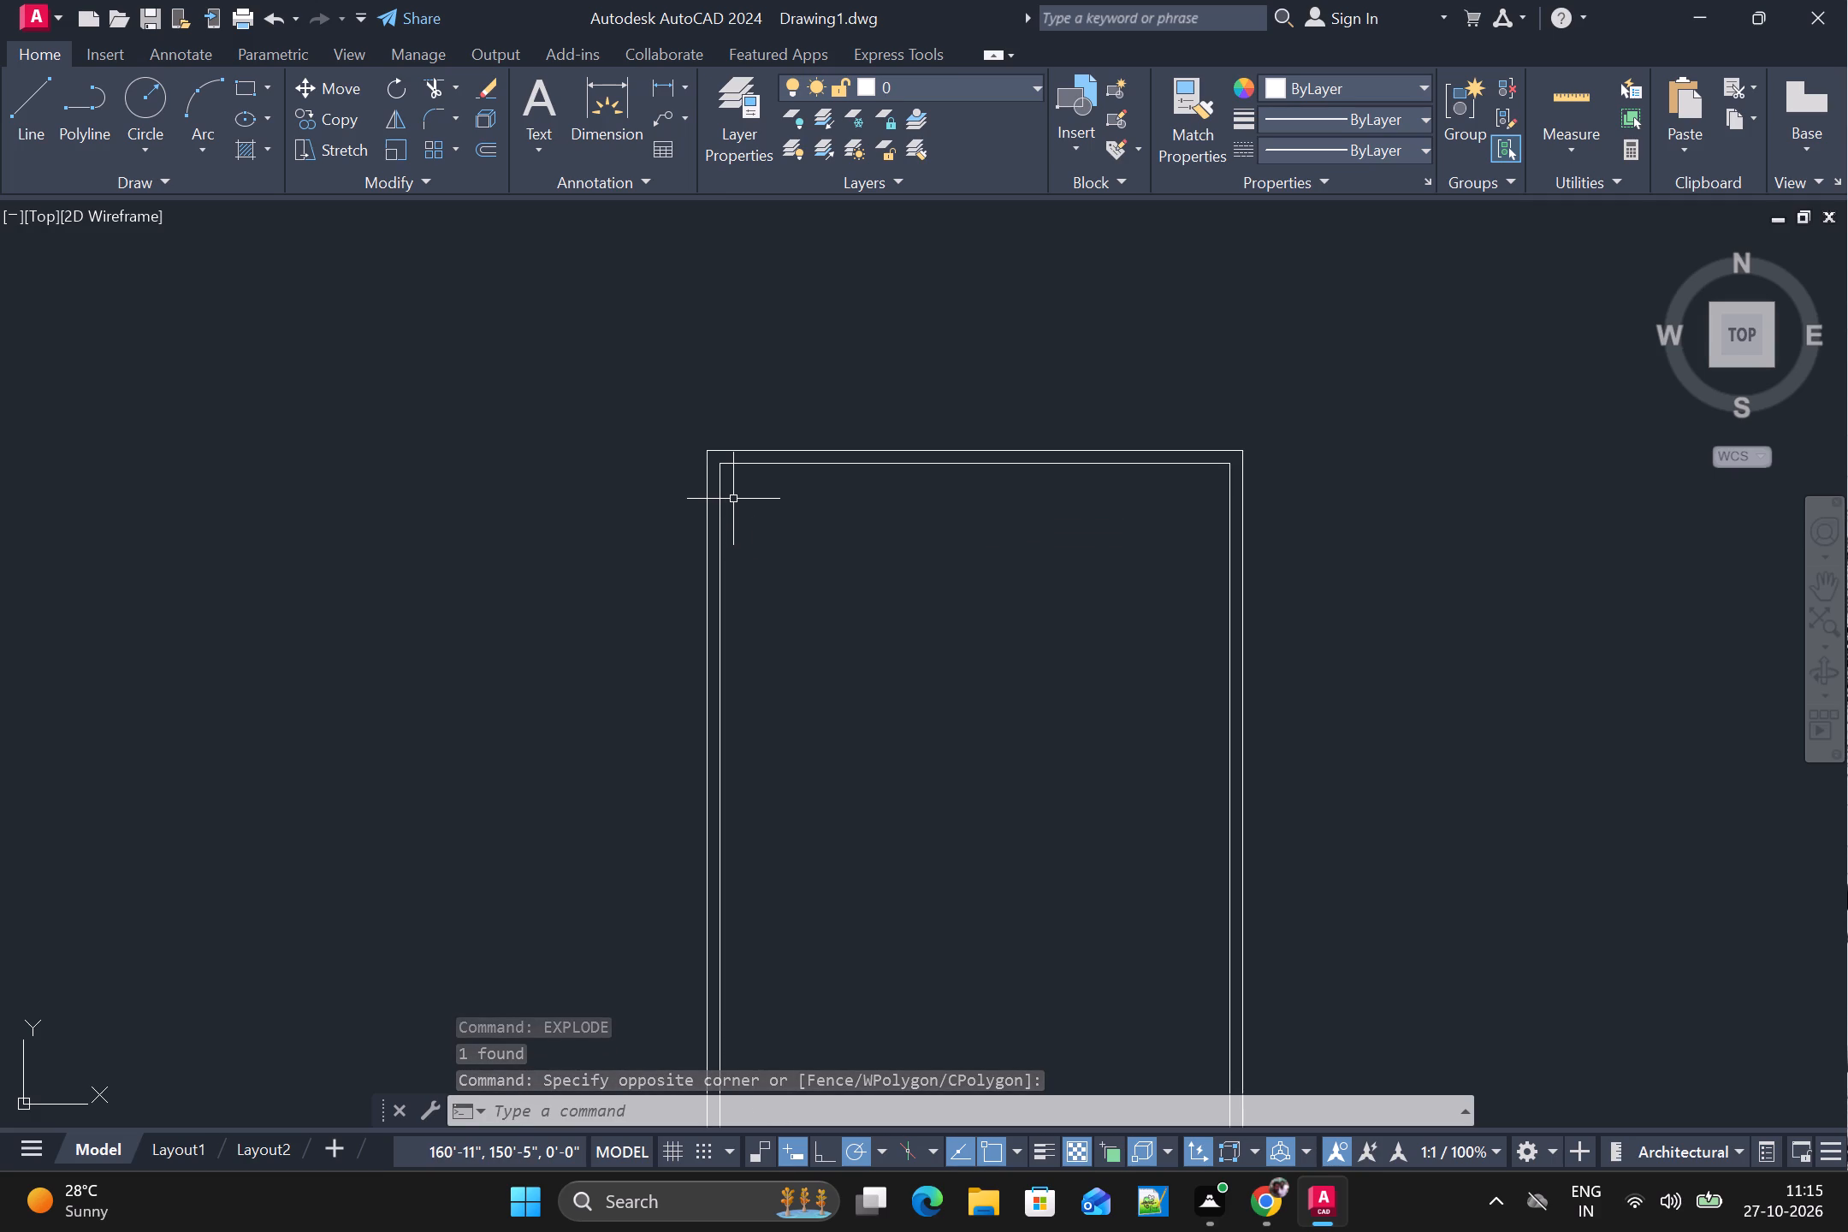
pyautogui.click(719, 505)
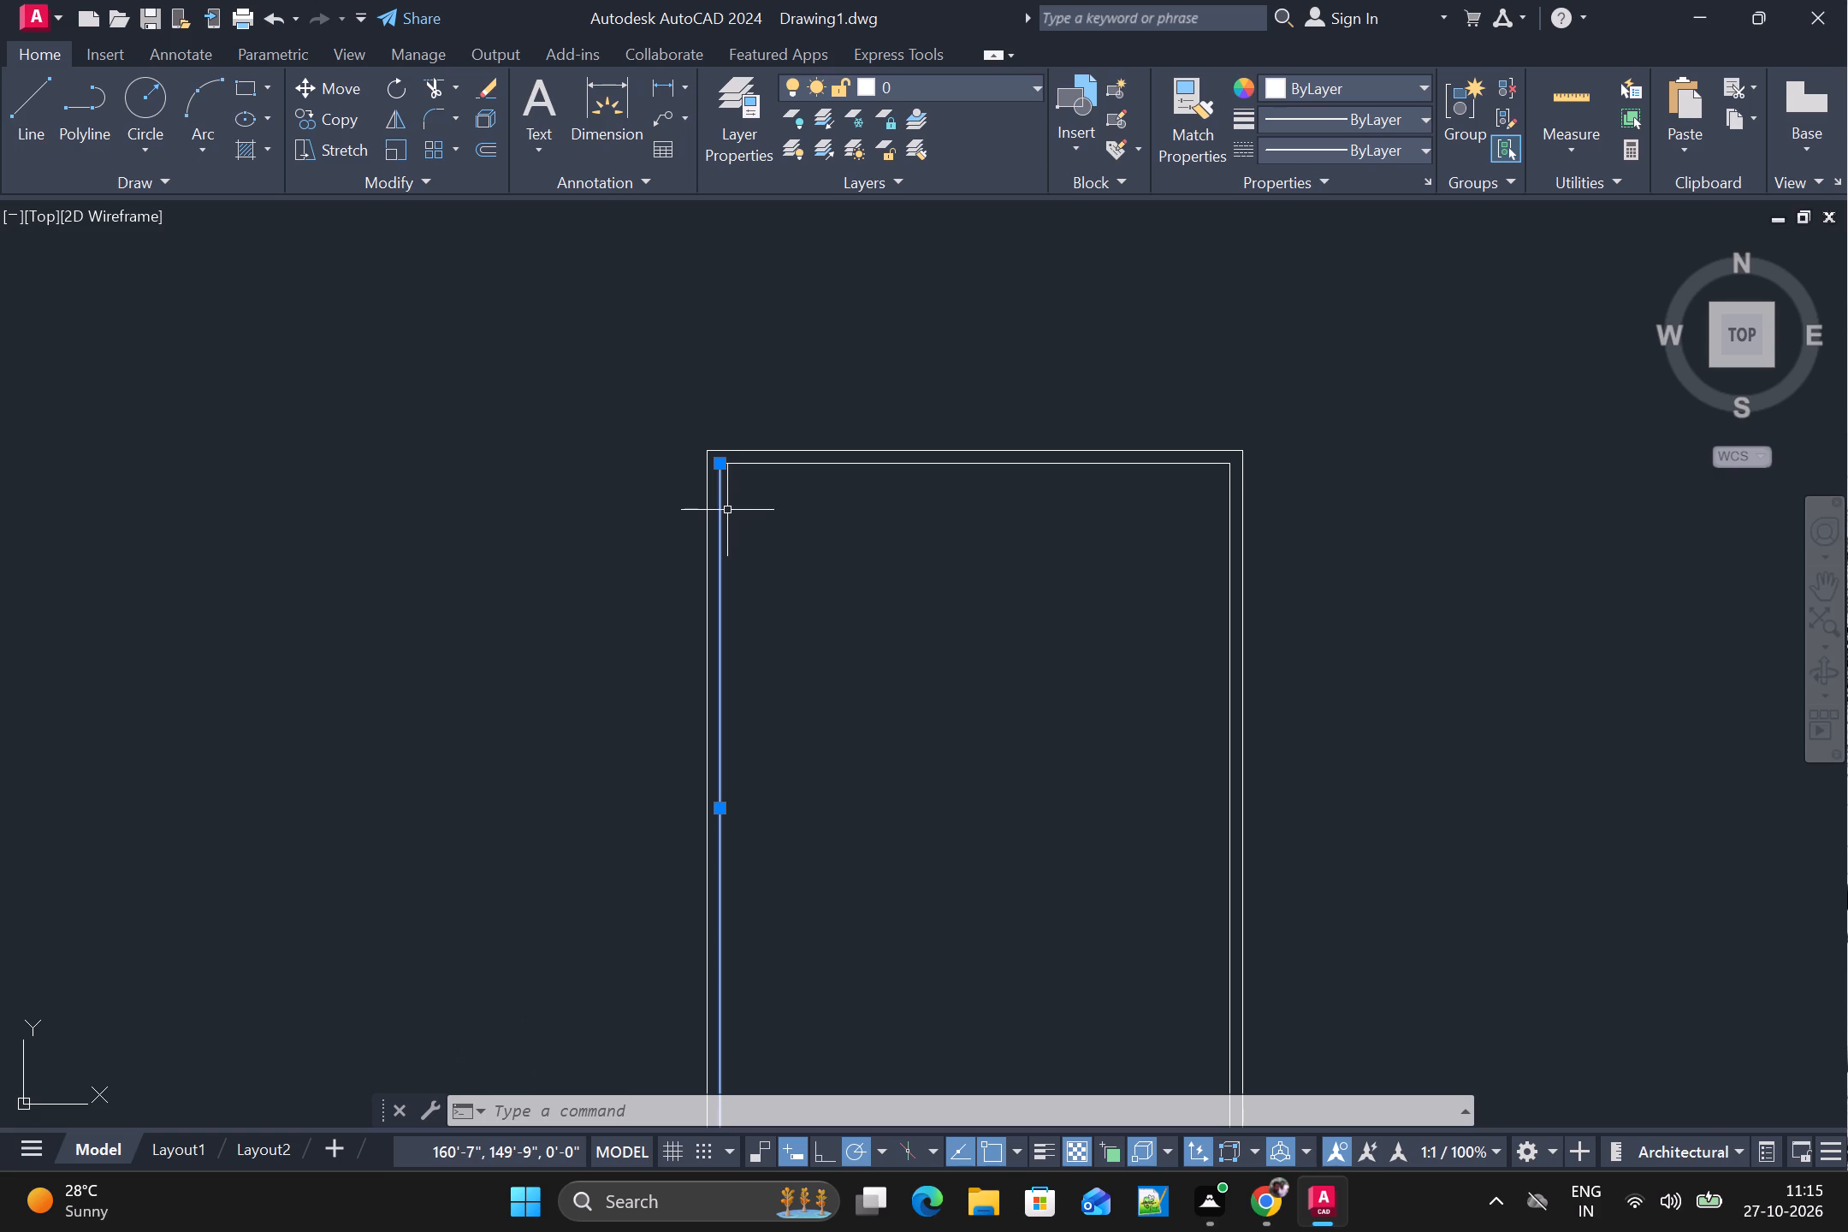
pyautogui.press('o')
pyautogui.press('Return')
pyautogui.write('t')
pyautogui.press('space')
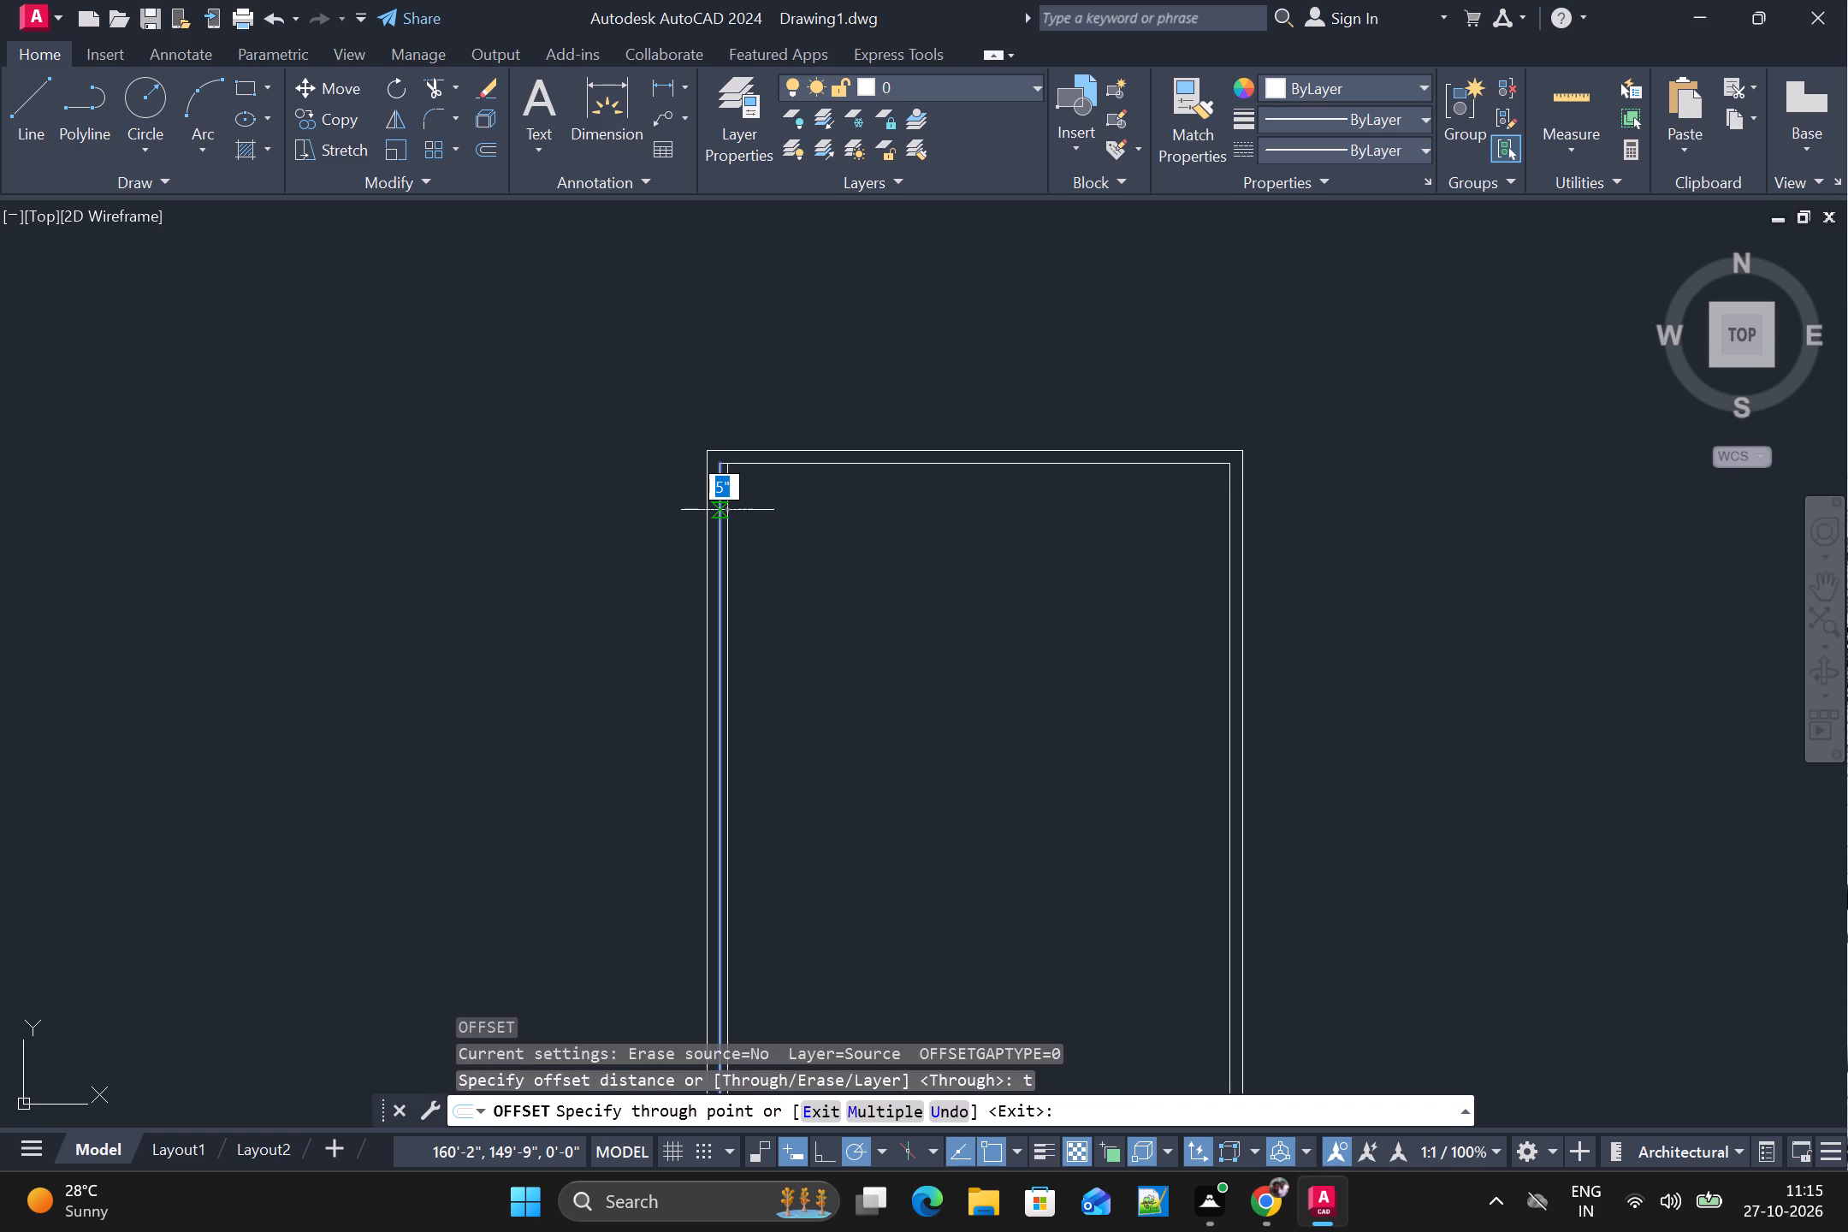
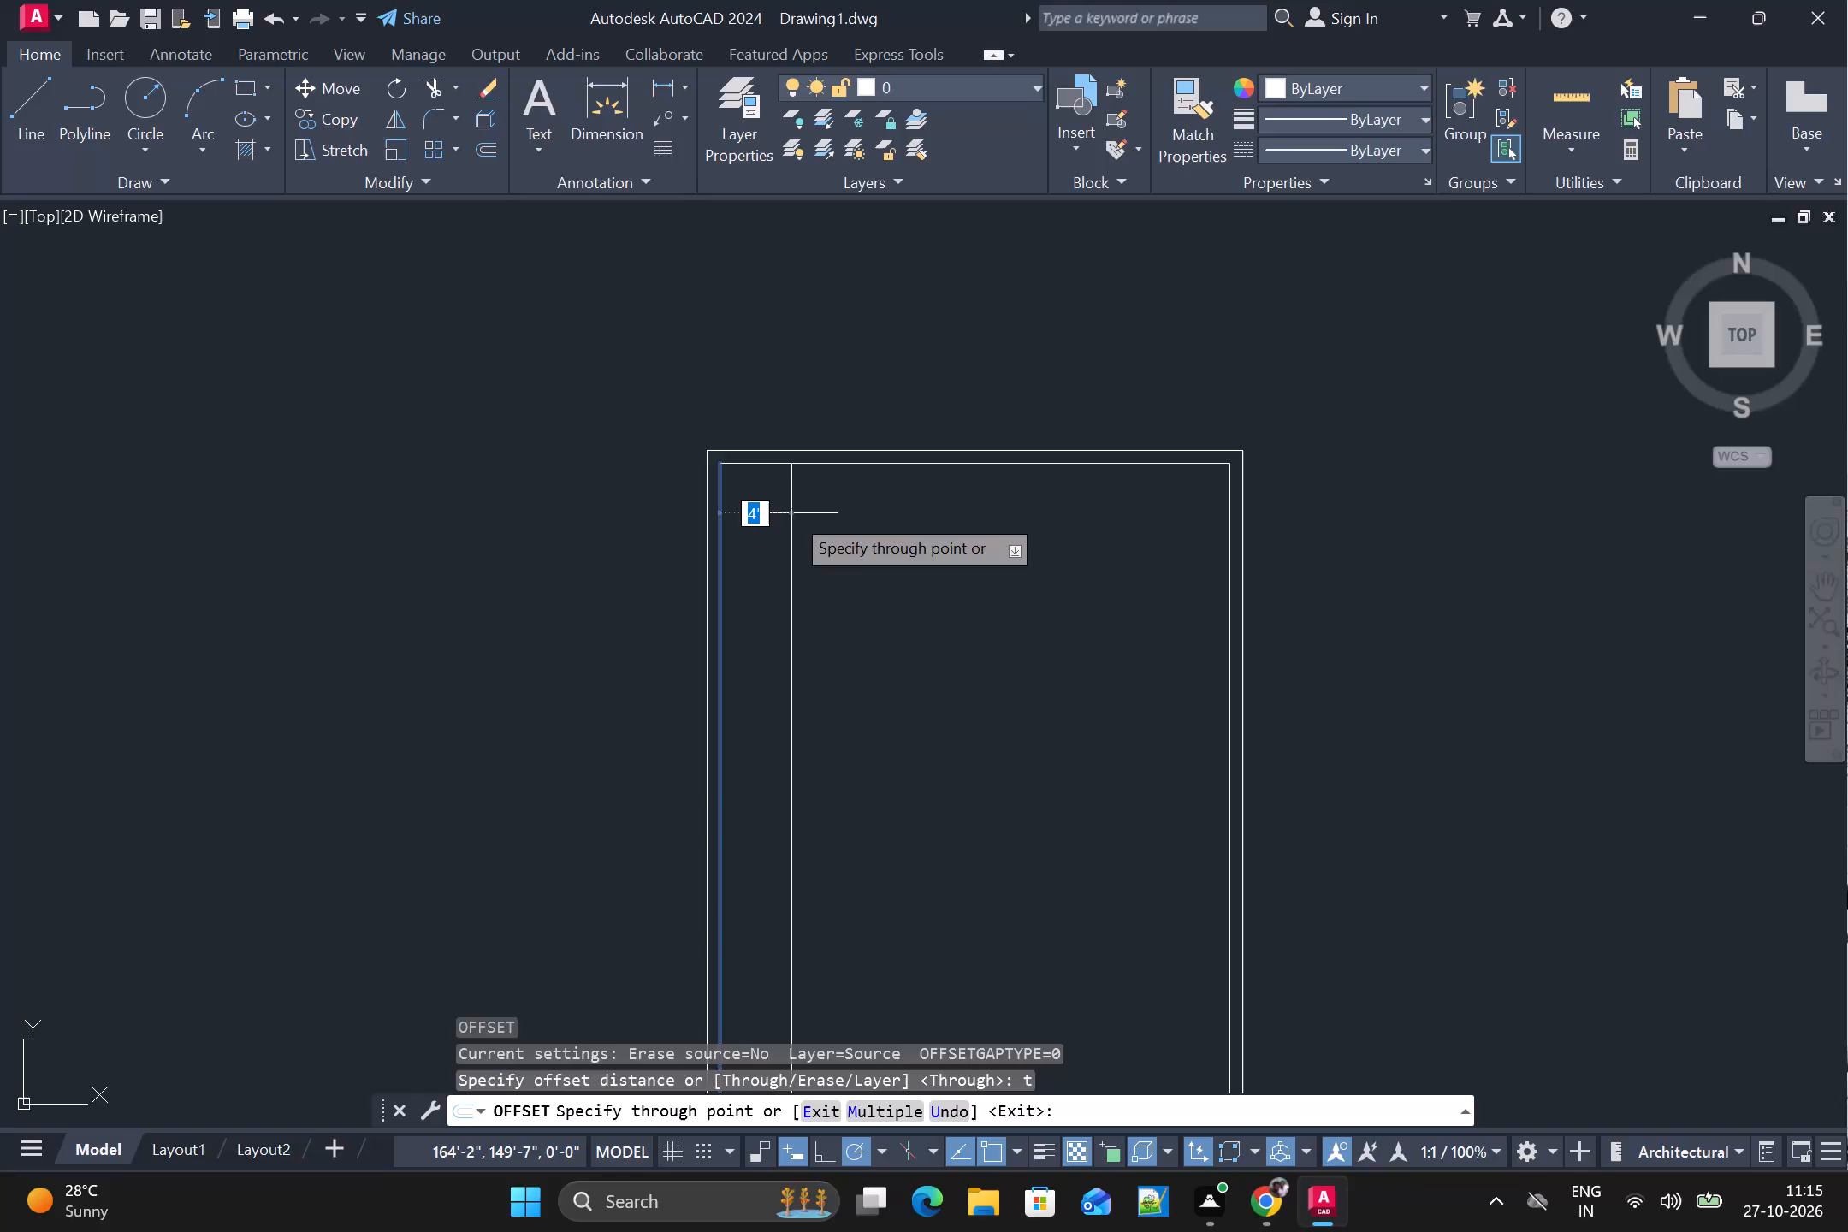
# Offset the inner wall's left vertical line 10' inward to place the first face of the partition wall.
pyautogui.write('120')
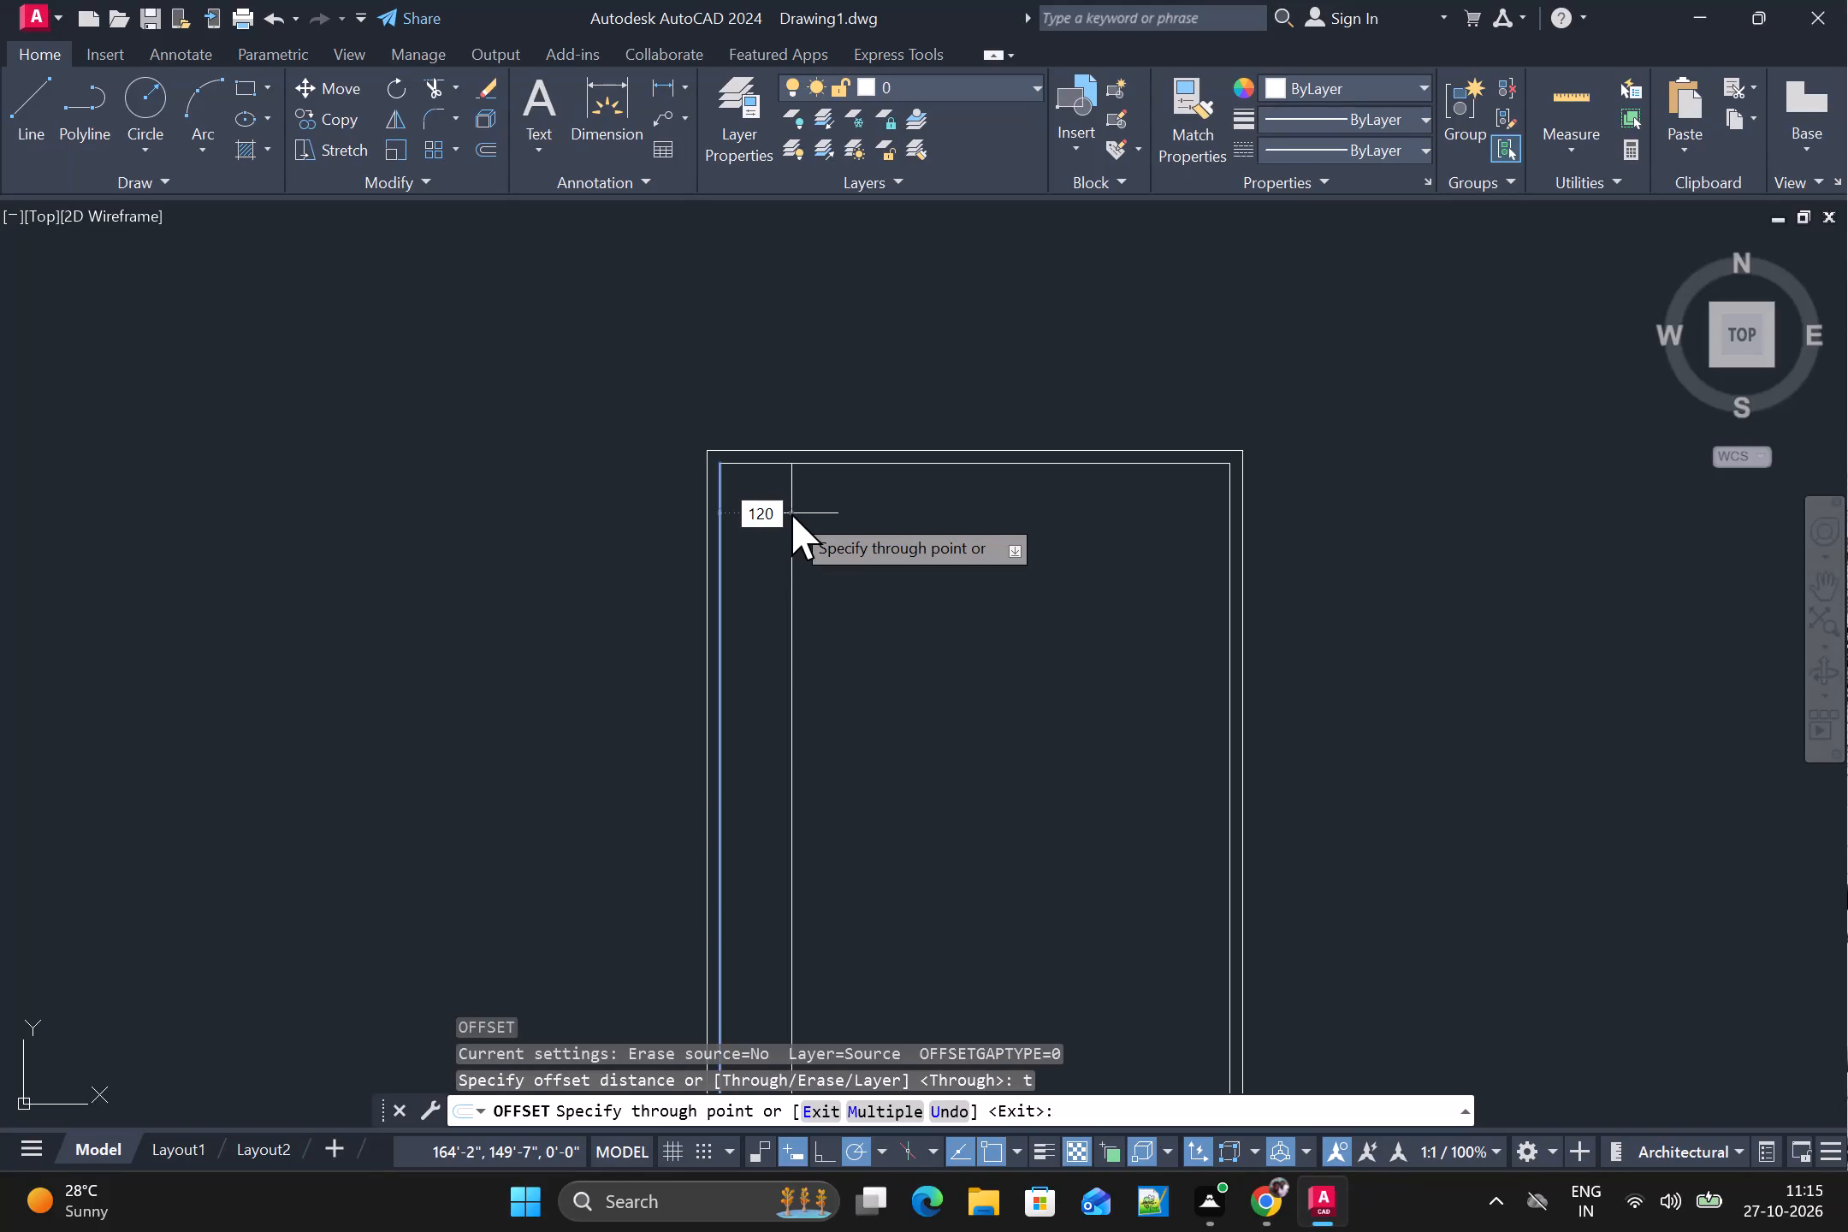
pyautogui.press('BackSpace')
pyautogui.press('BackSpace')
pyautogui.write("0'")
pyautogui.press('Return')
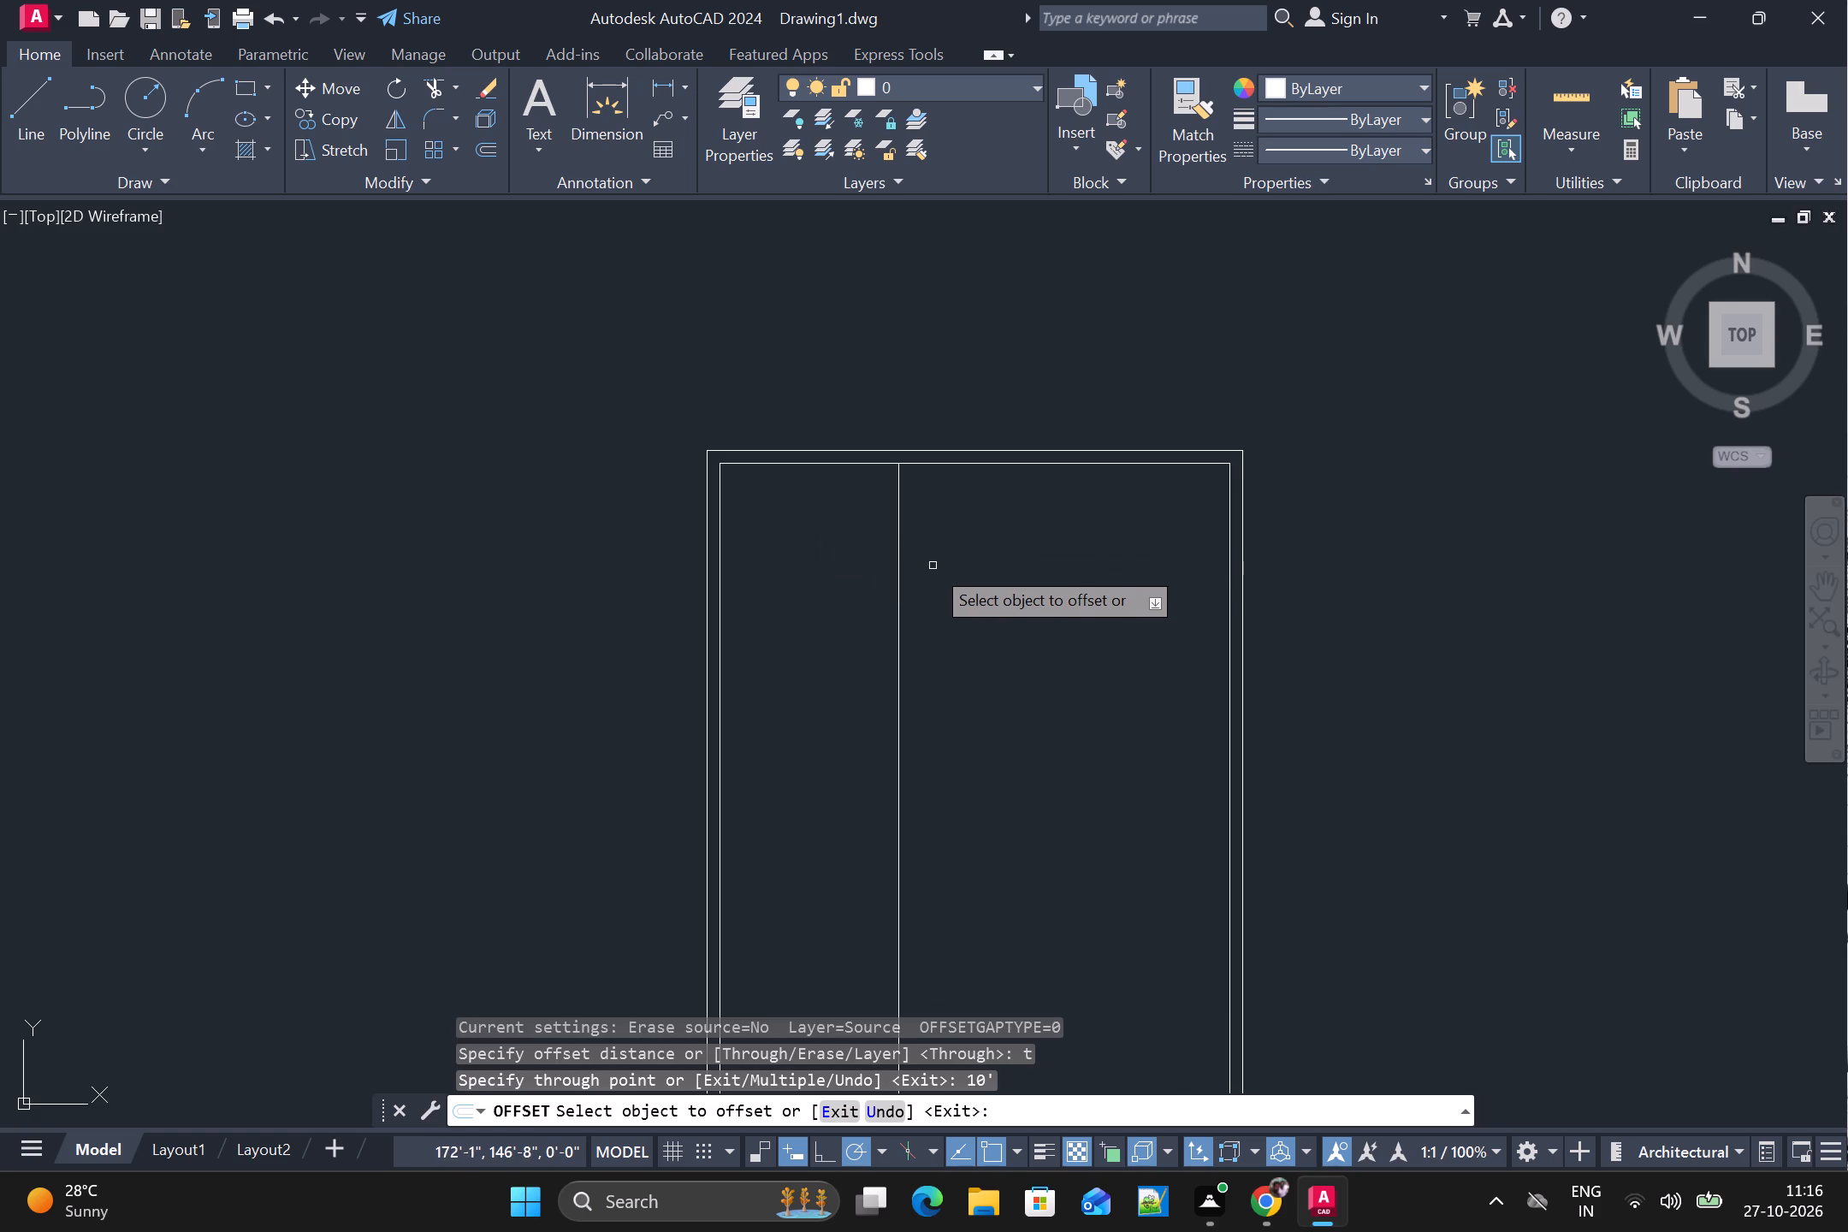
# Offset the new partition line 5" to the right to give the interior wall its thickness.
pyautogui.click(901, 580)
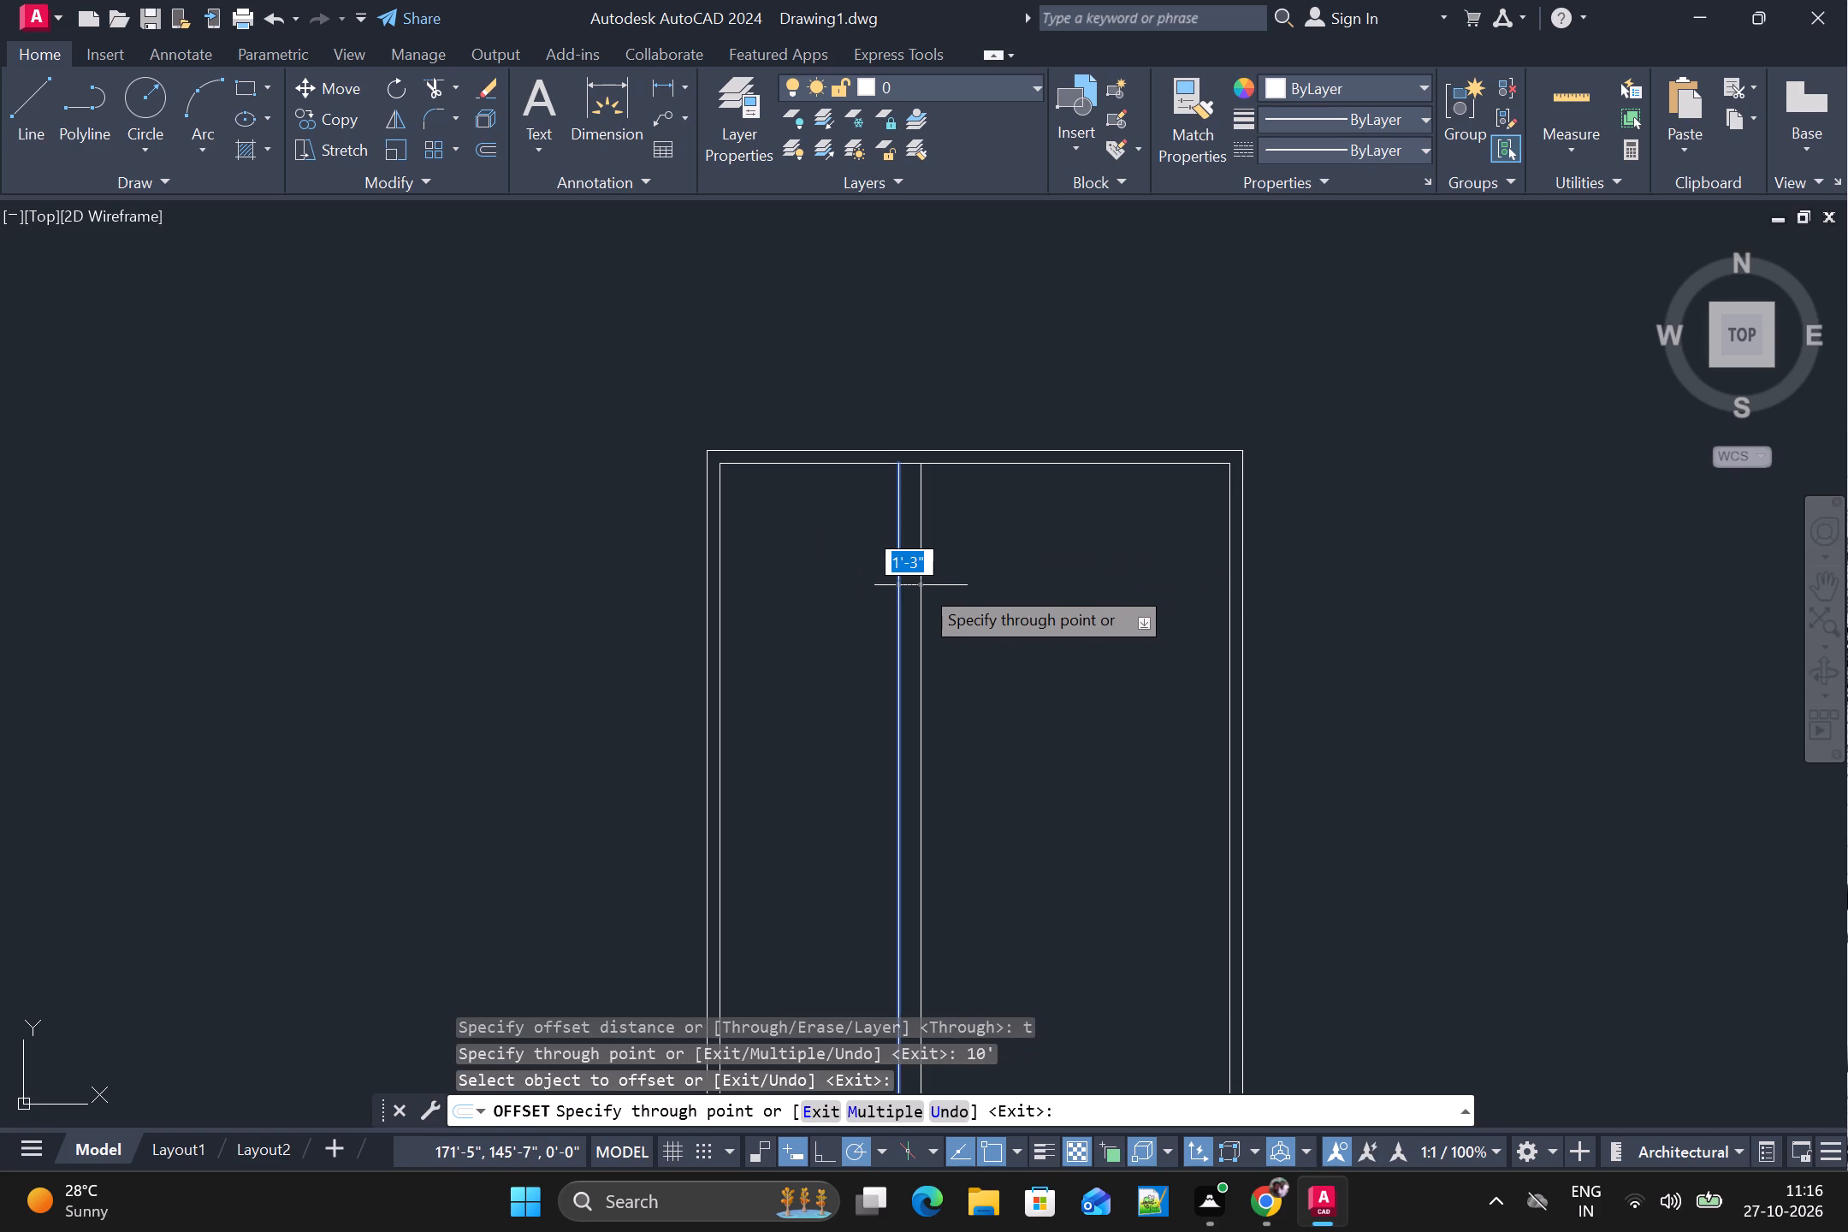
pyautogui.press('5')
pyautogui.hotkey('shift', '"')
pyautogui.press('Return')
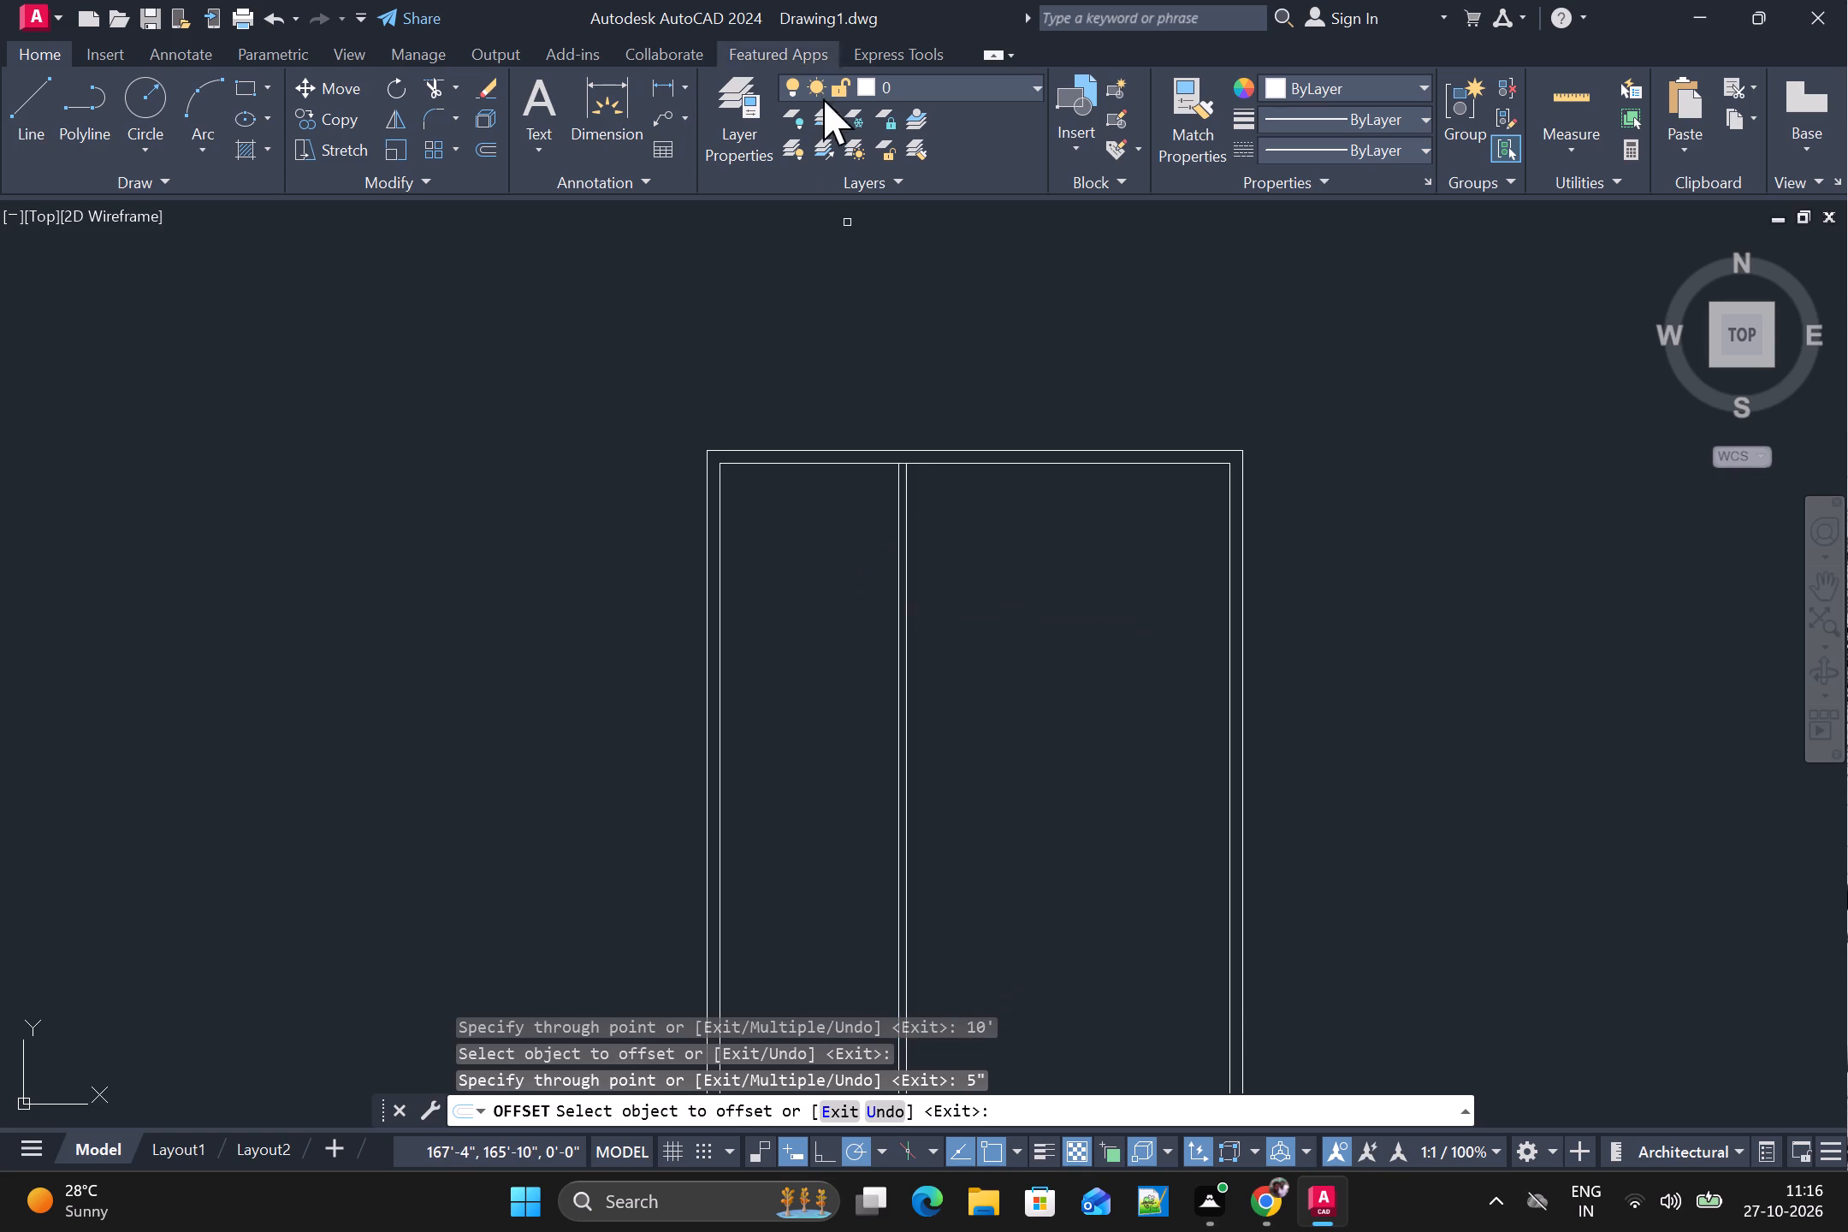
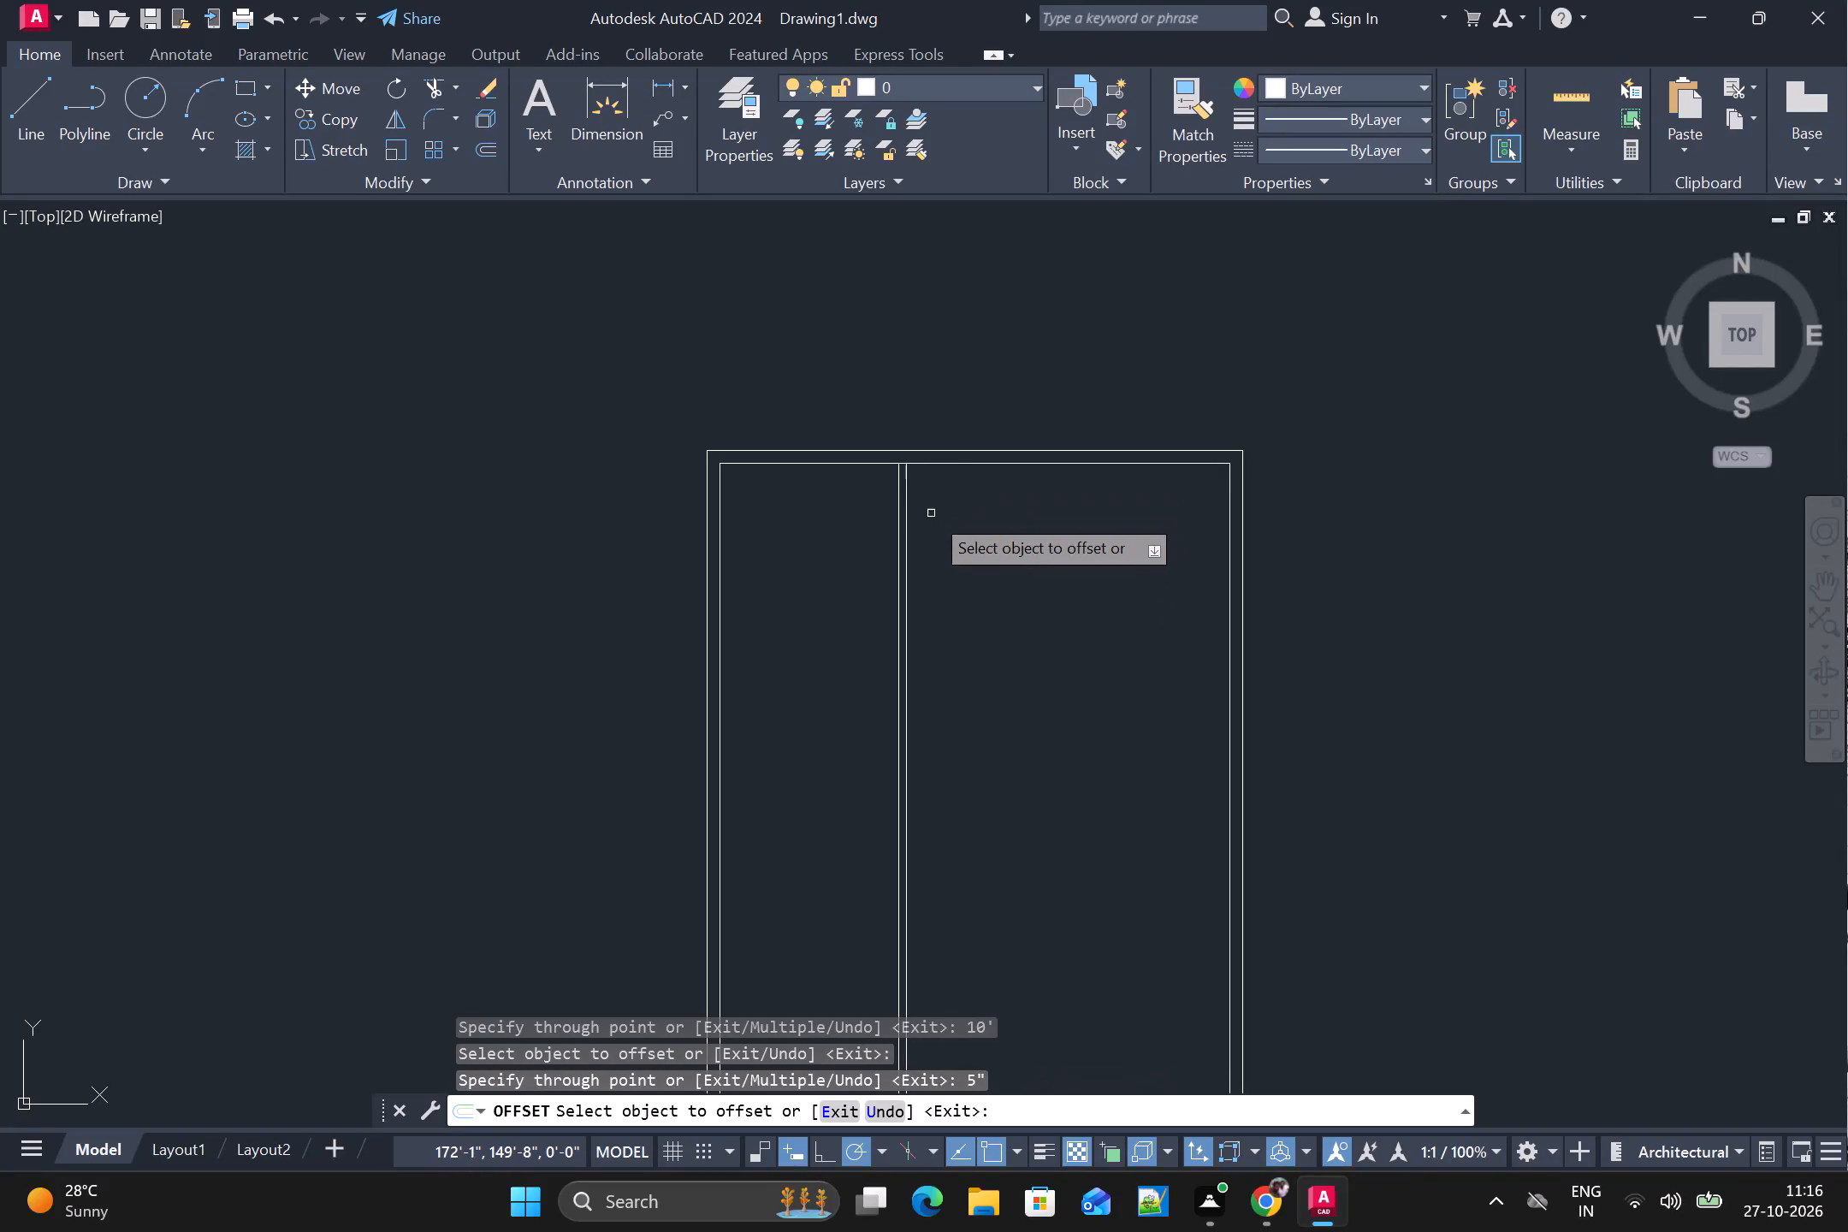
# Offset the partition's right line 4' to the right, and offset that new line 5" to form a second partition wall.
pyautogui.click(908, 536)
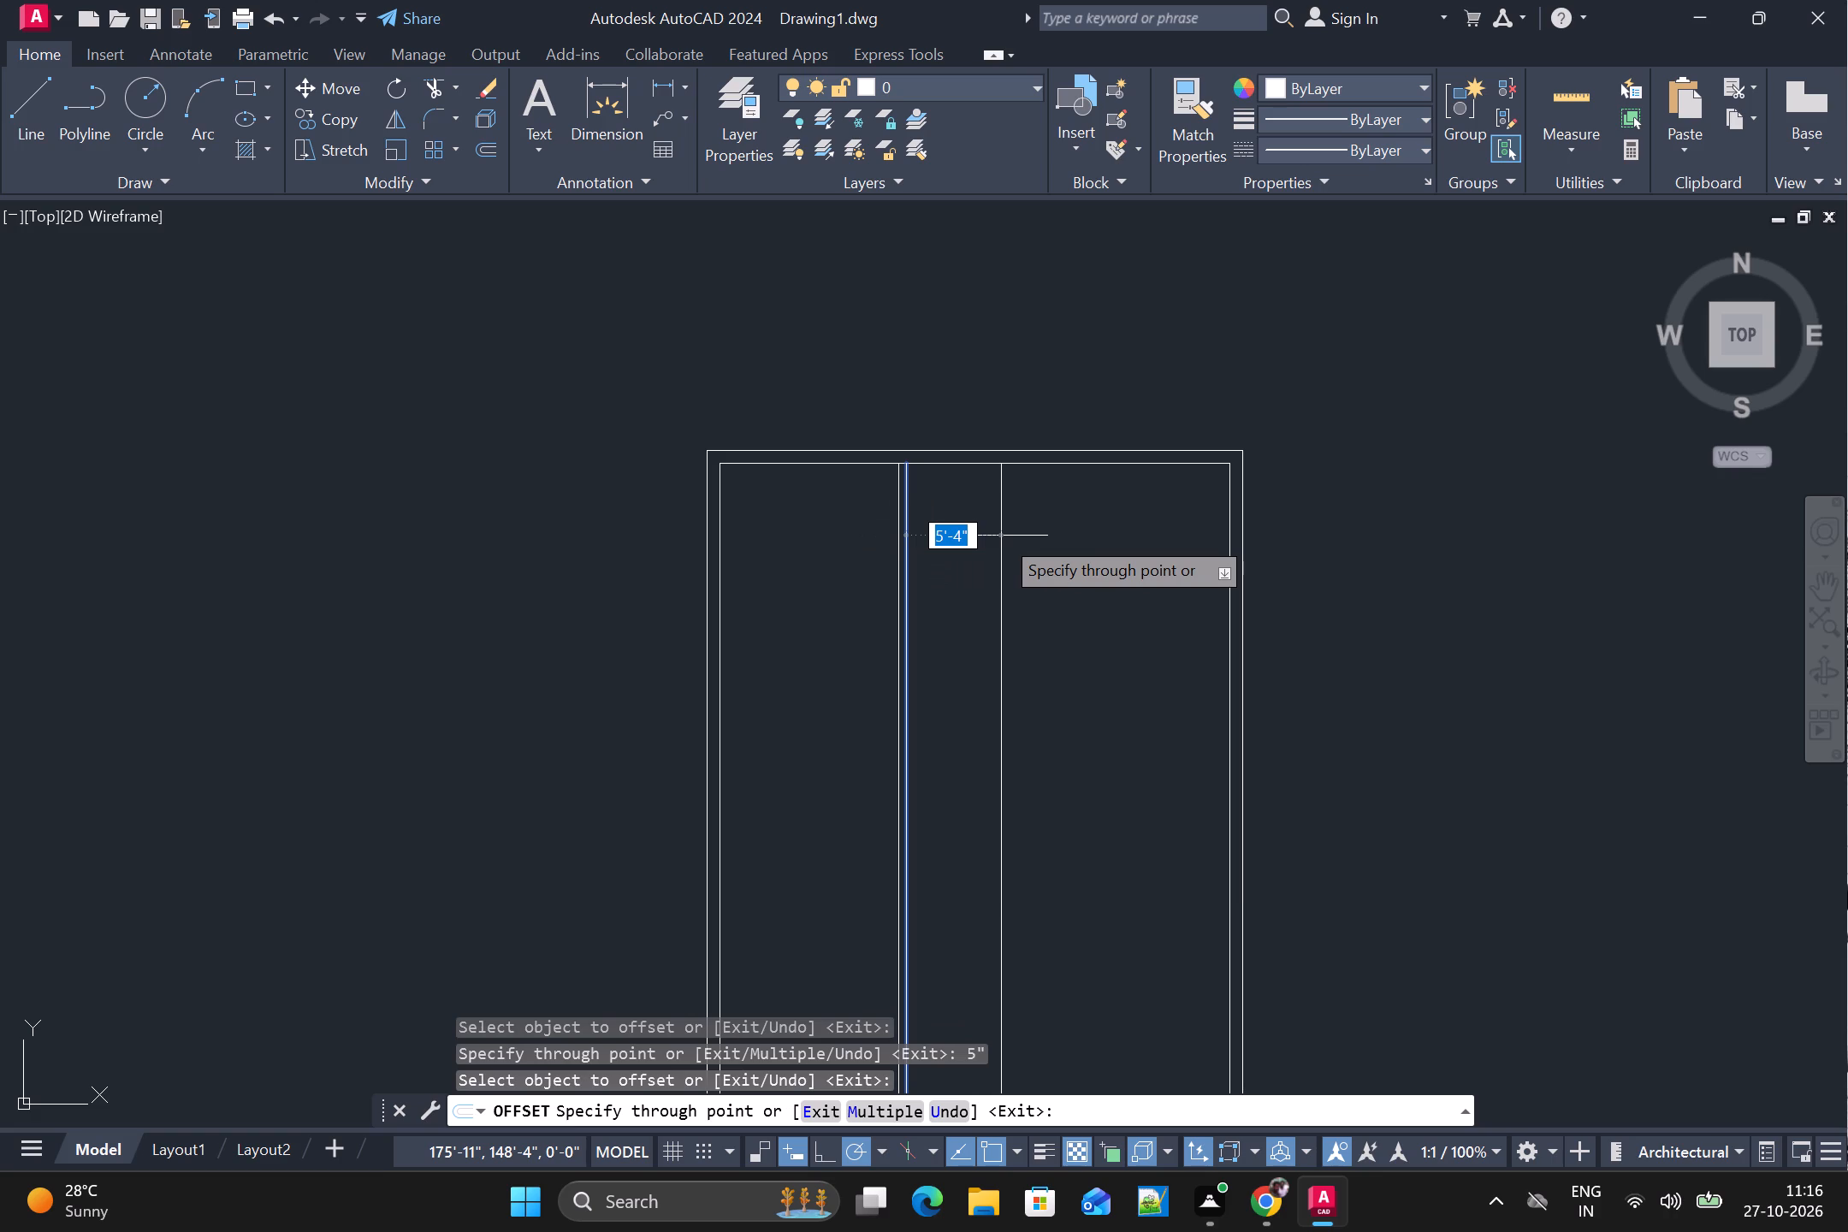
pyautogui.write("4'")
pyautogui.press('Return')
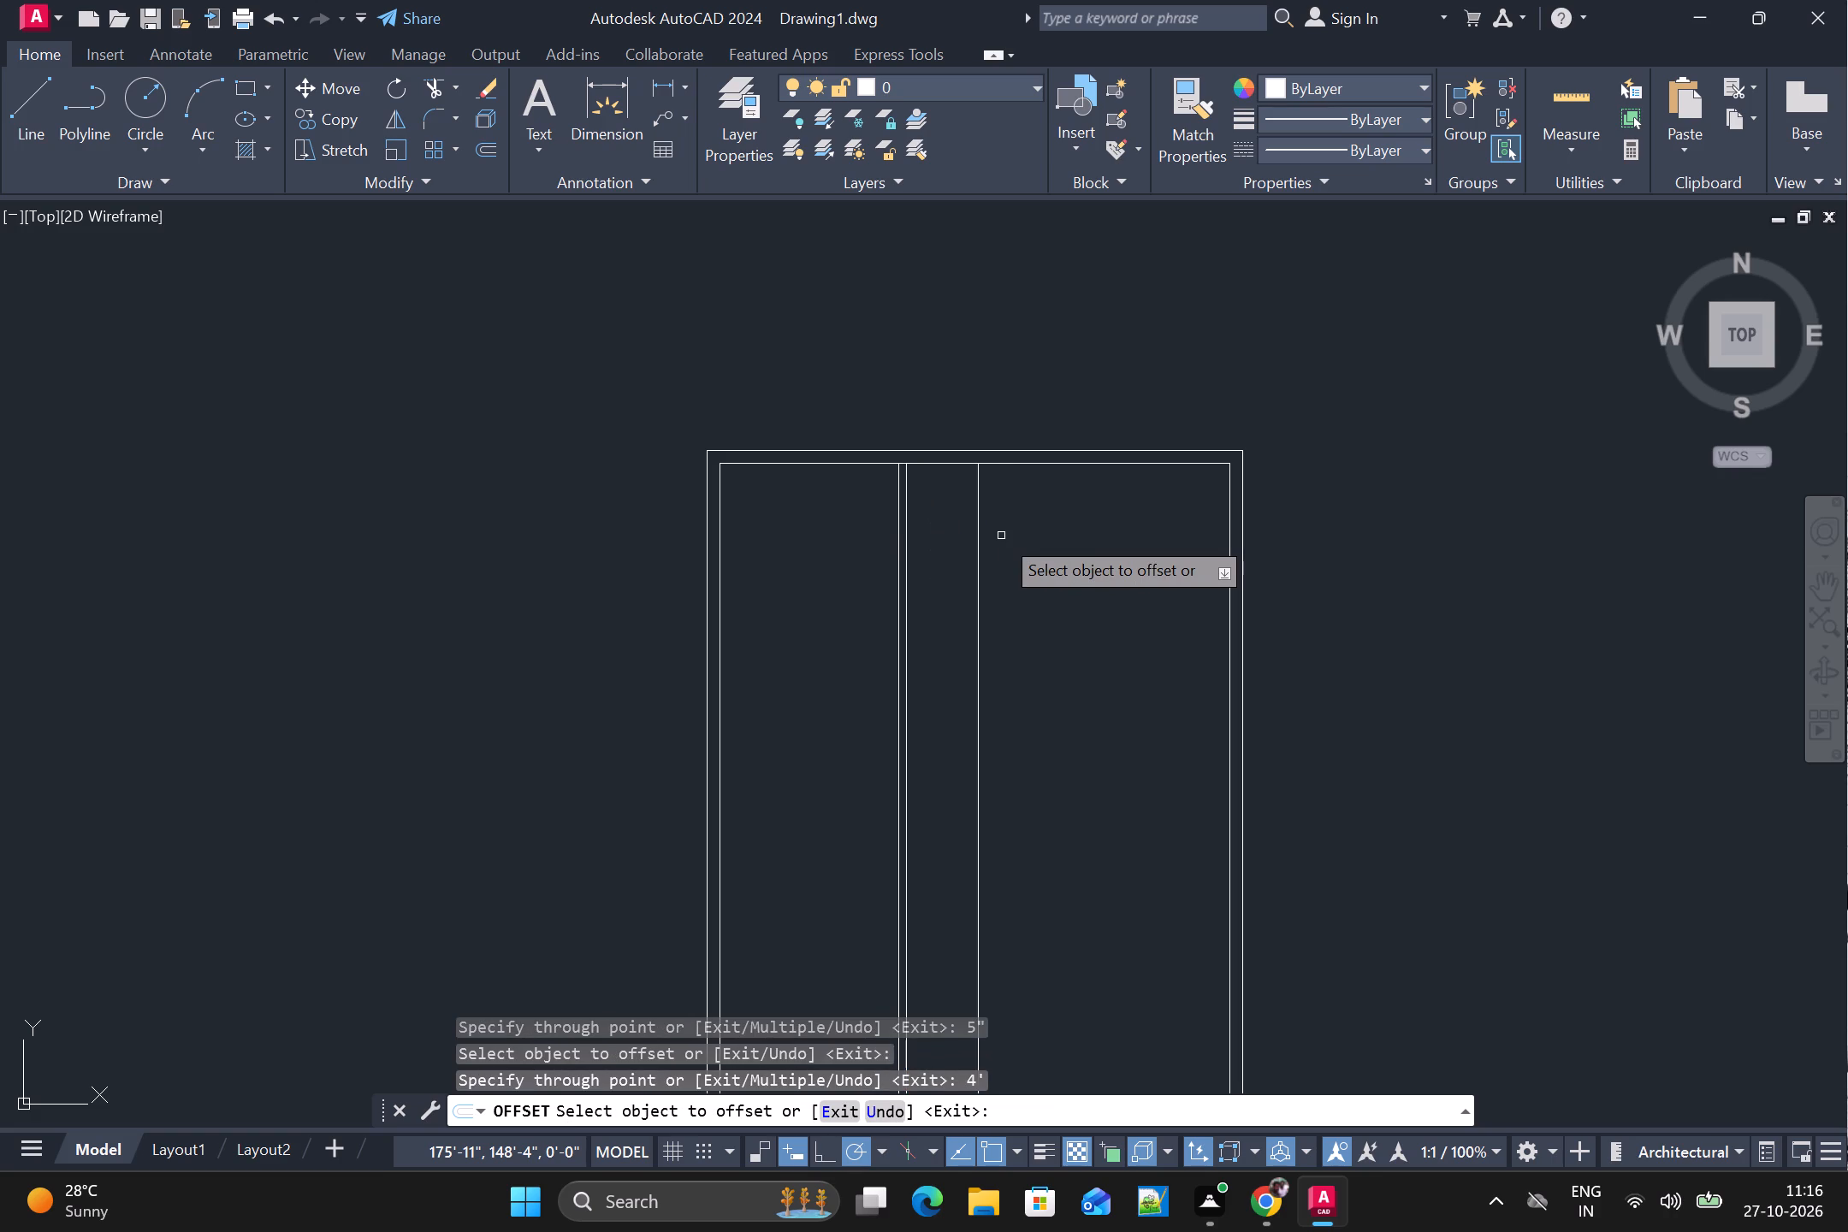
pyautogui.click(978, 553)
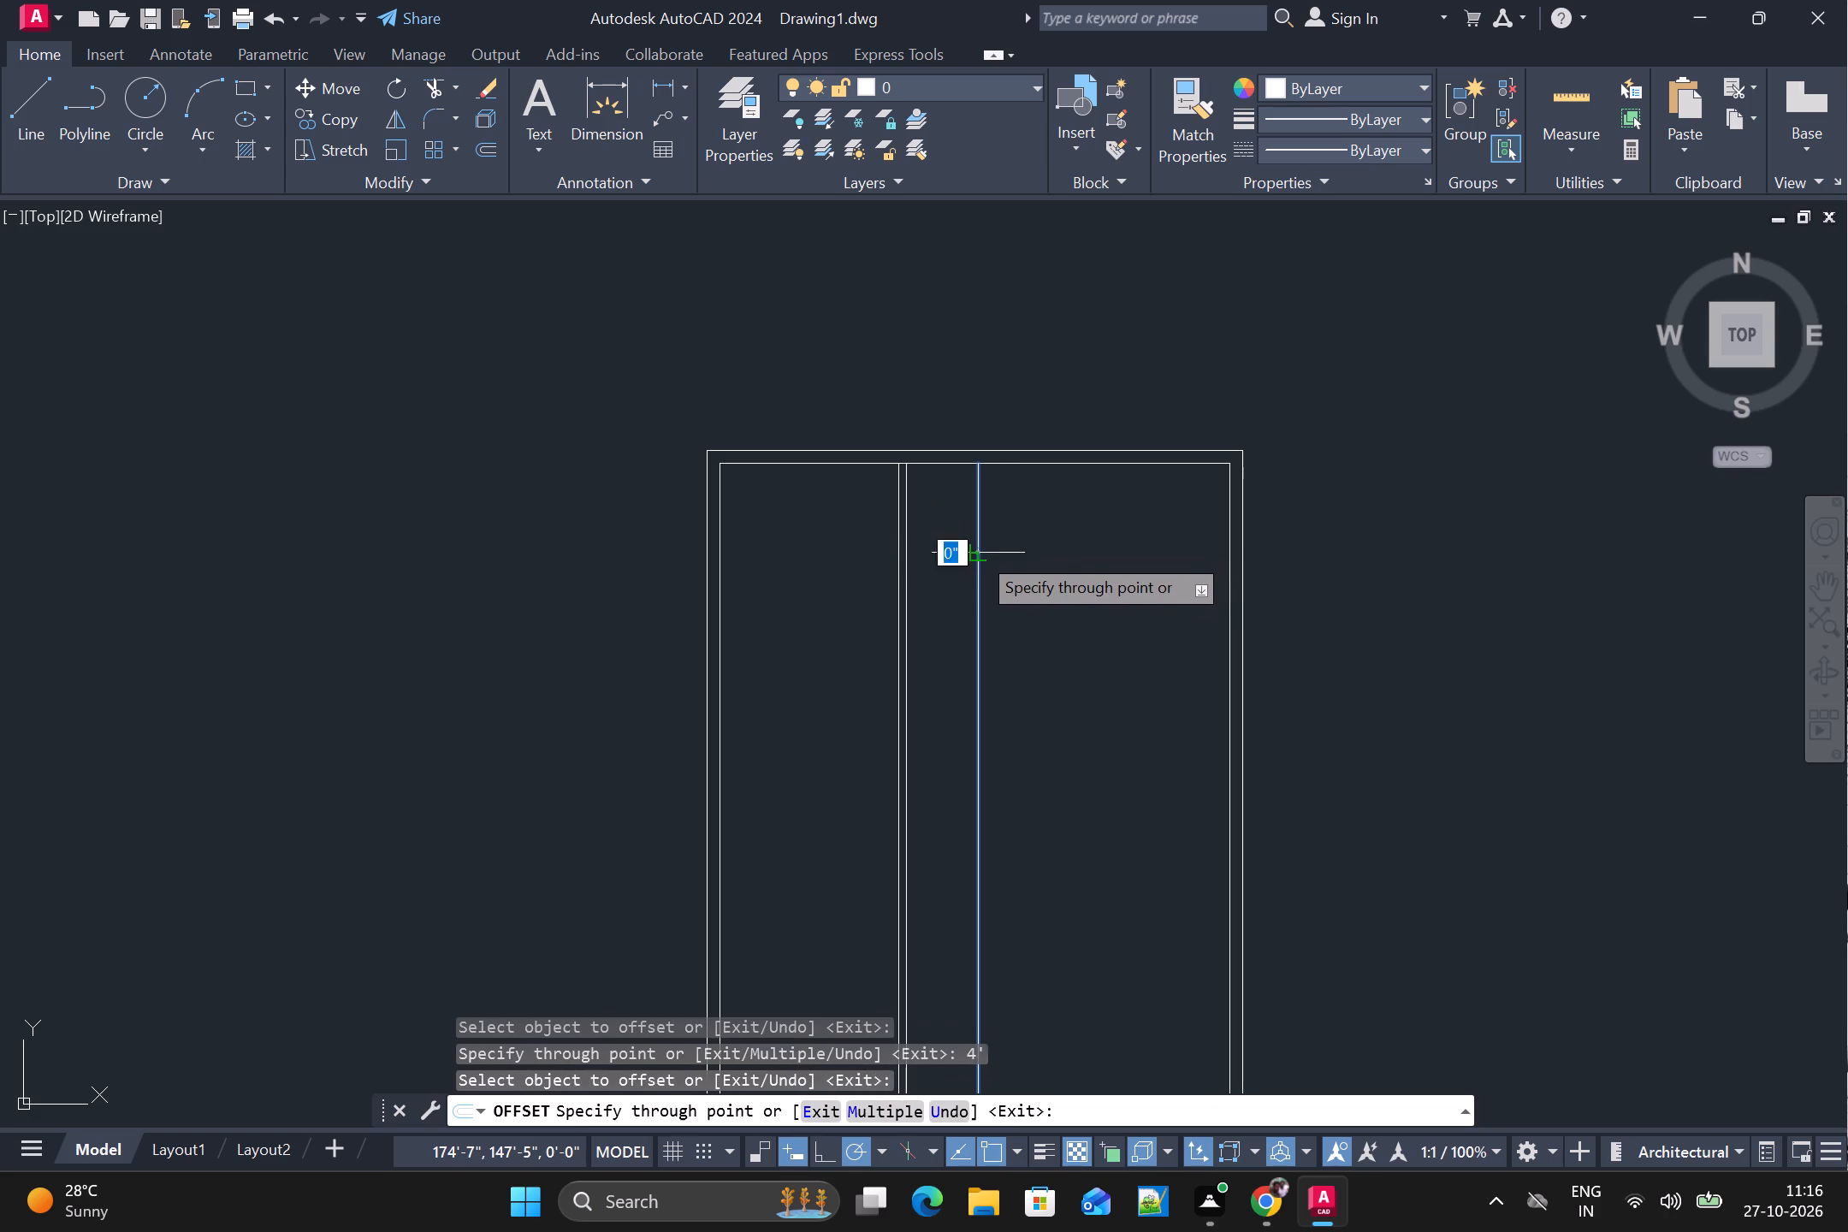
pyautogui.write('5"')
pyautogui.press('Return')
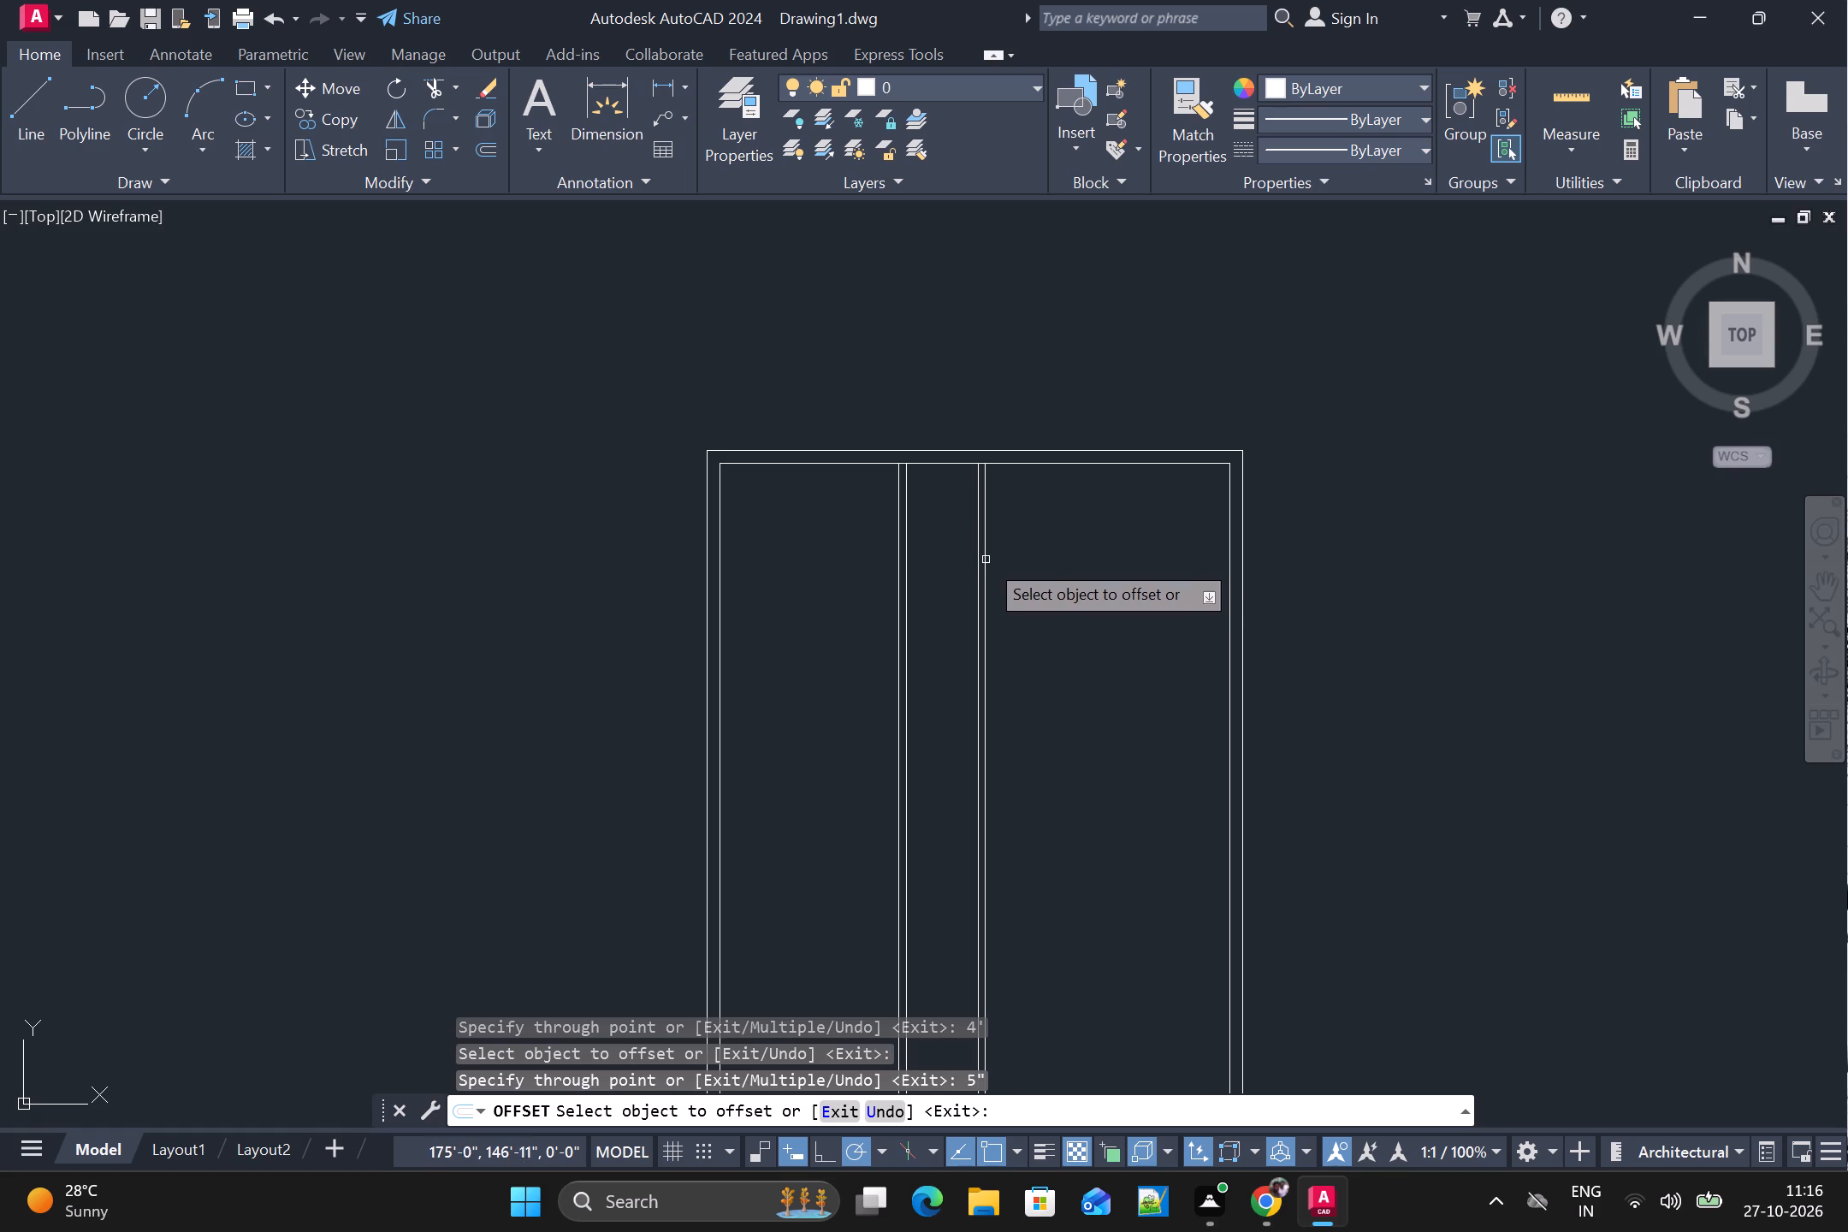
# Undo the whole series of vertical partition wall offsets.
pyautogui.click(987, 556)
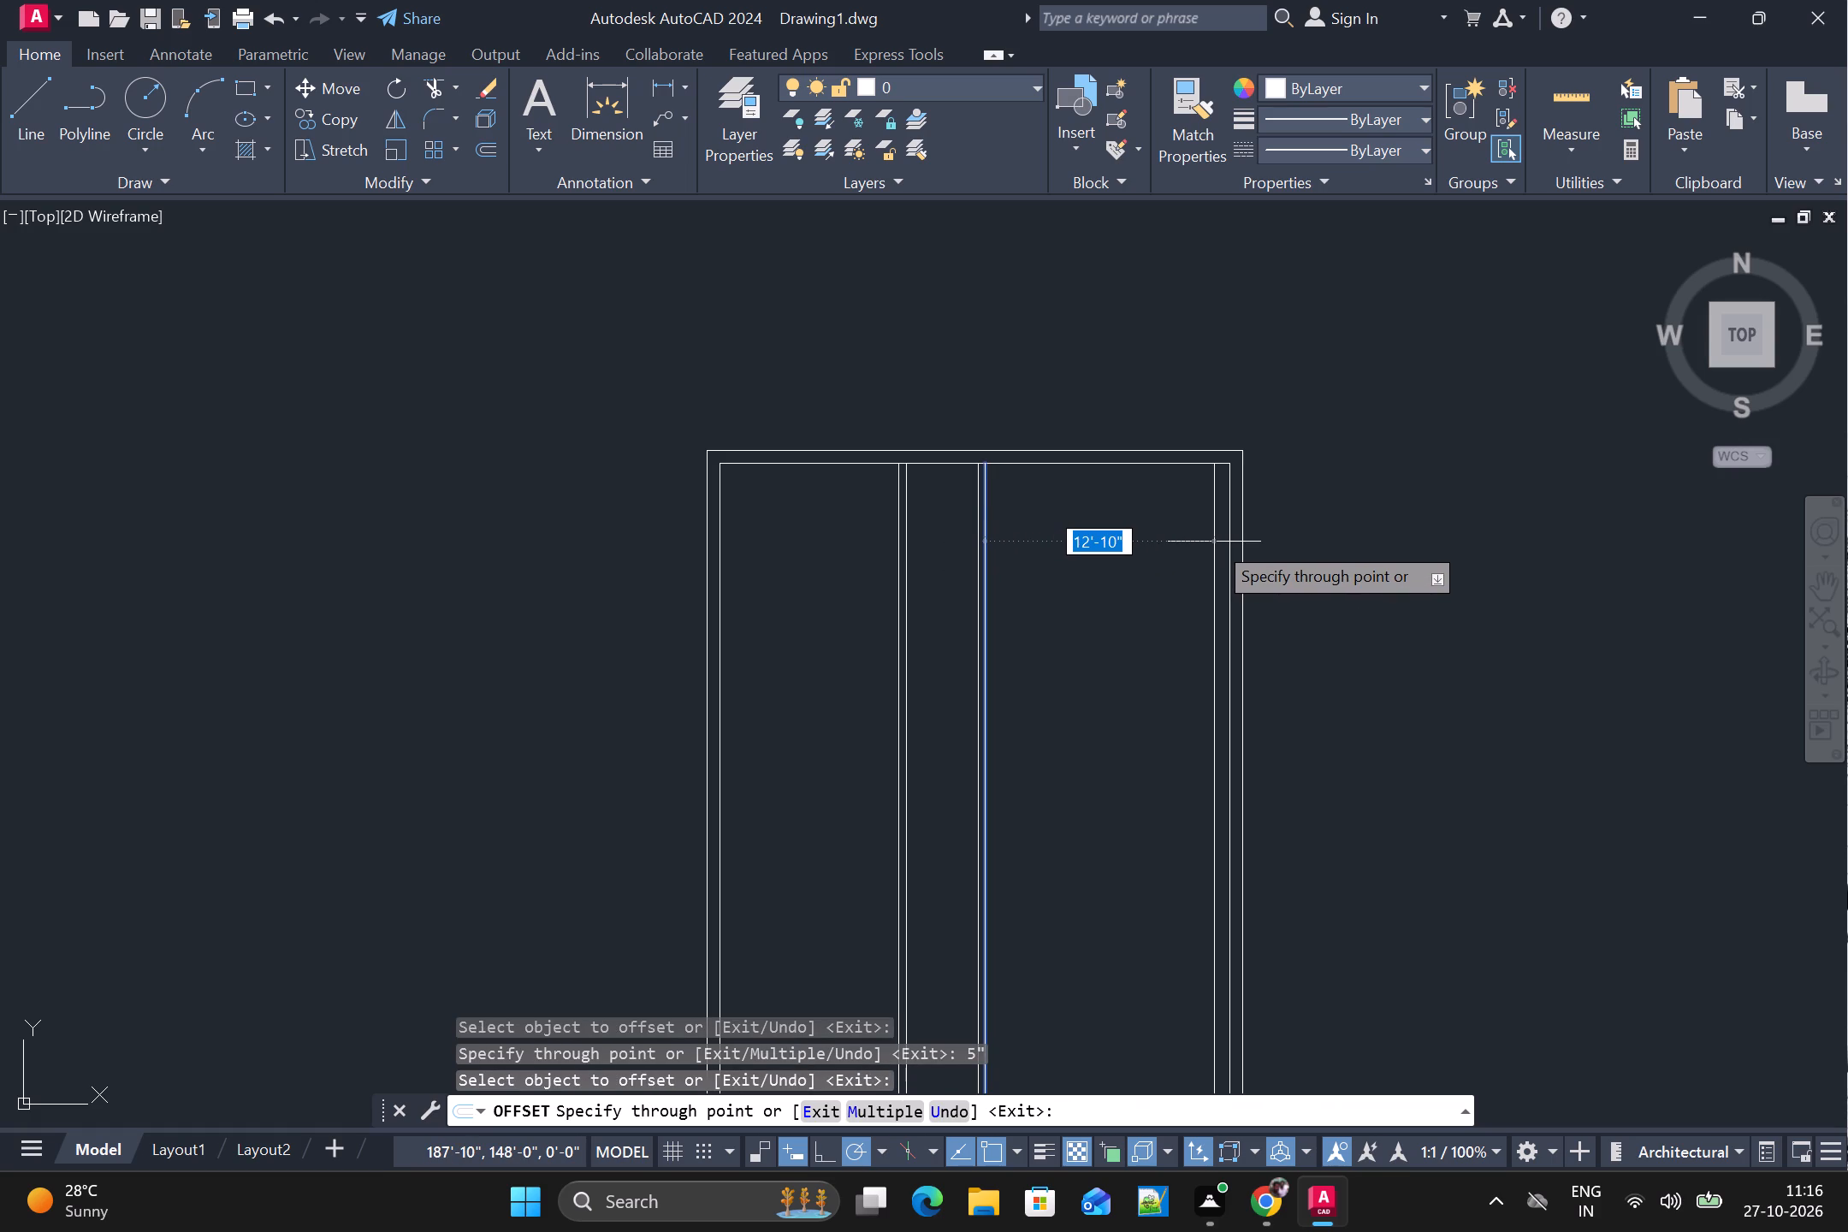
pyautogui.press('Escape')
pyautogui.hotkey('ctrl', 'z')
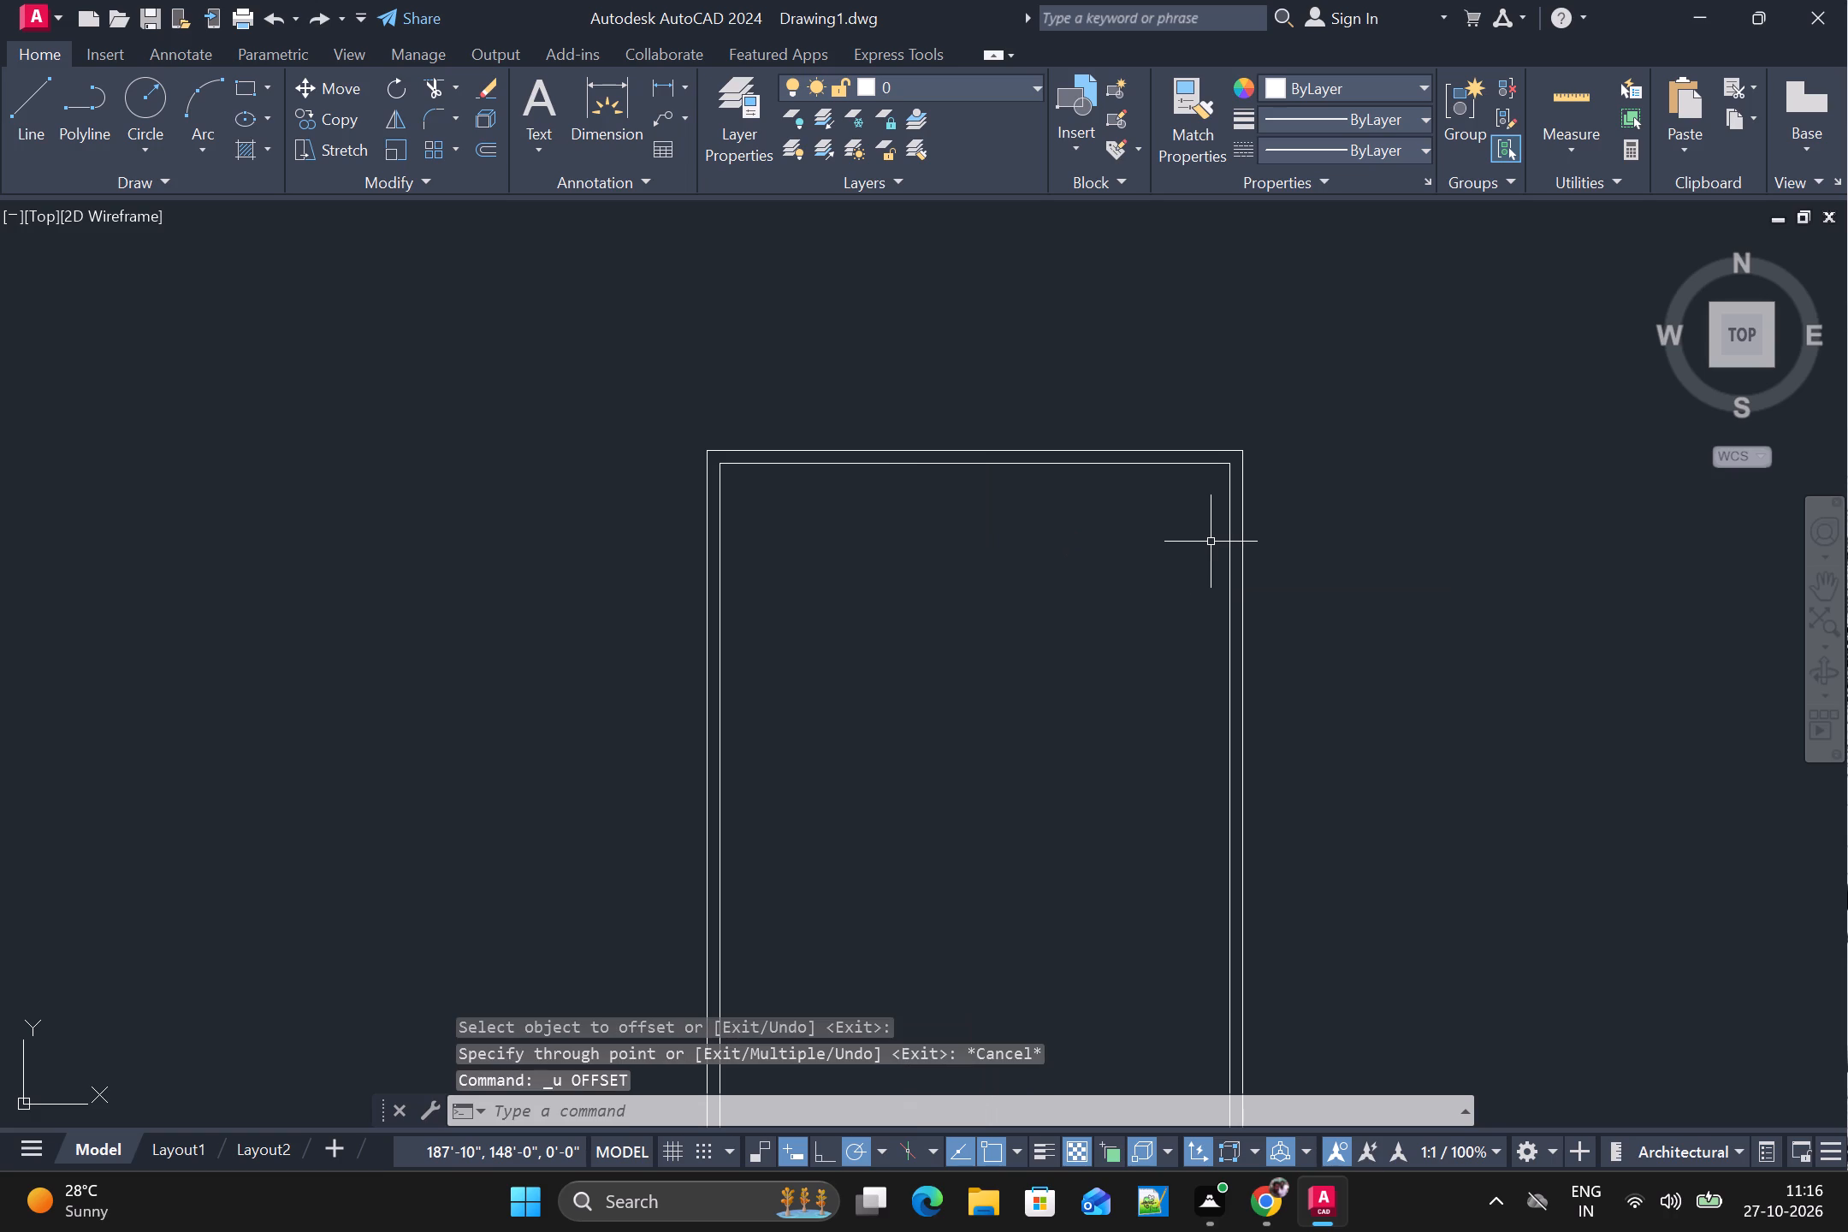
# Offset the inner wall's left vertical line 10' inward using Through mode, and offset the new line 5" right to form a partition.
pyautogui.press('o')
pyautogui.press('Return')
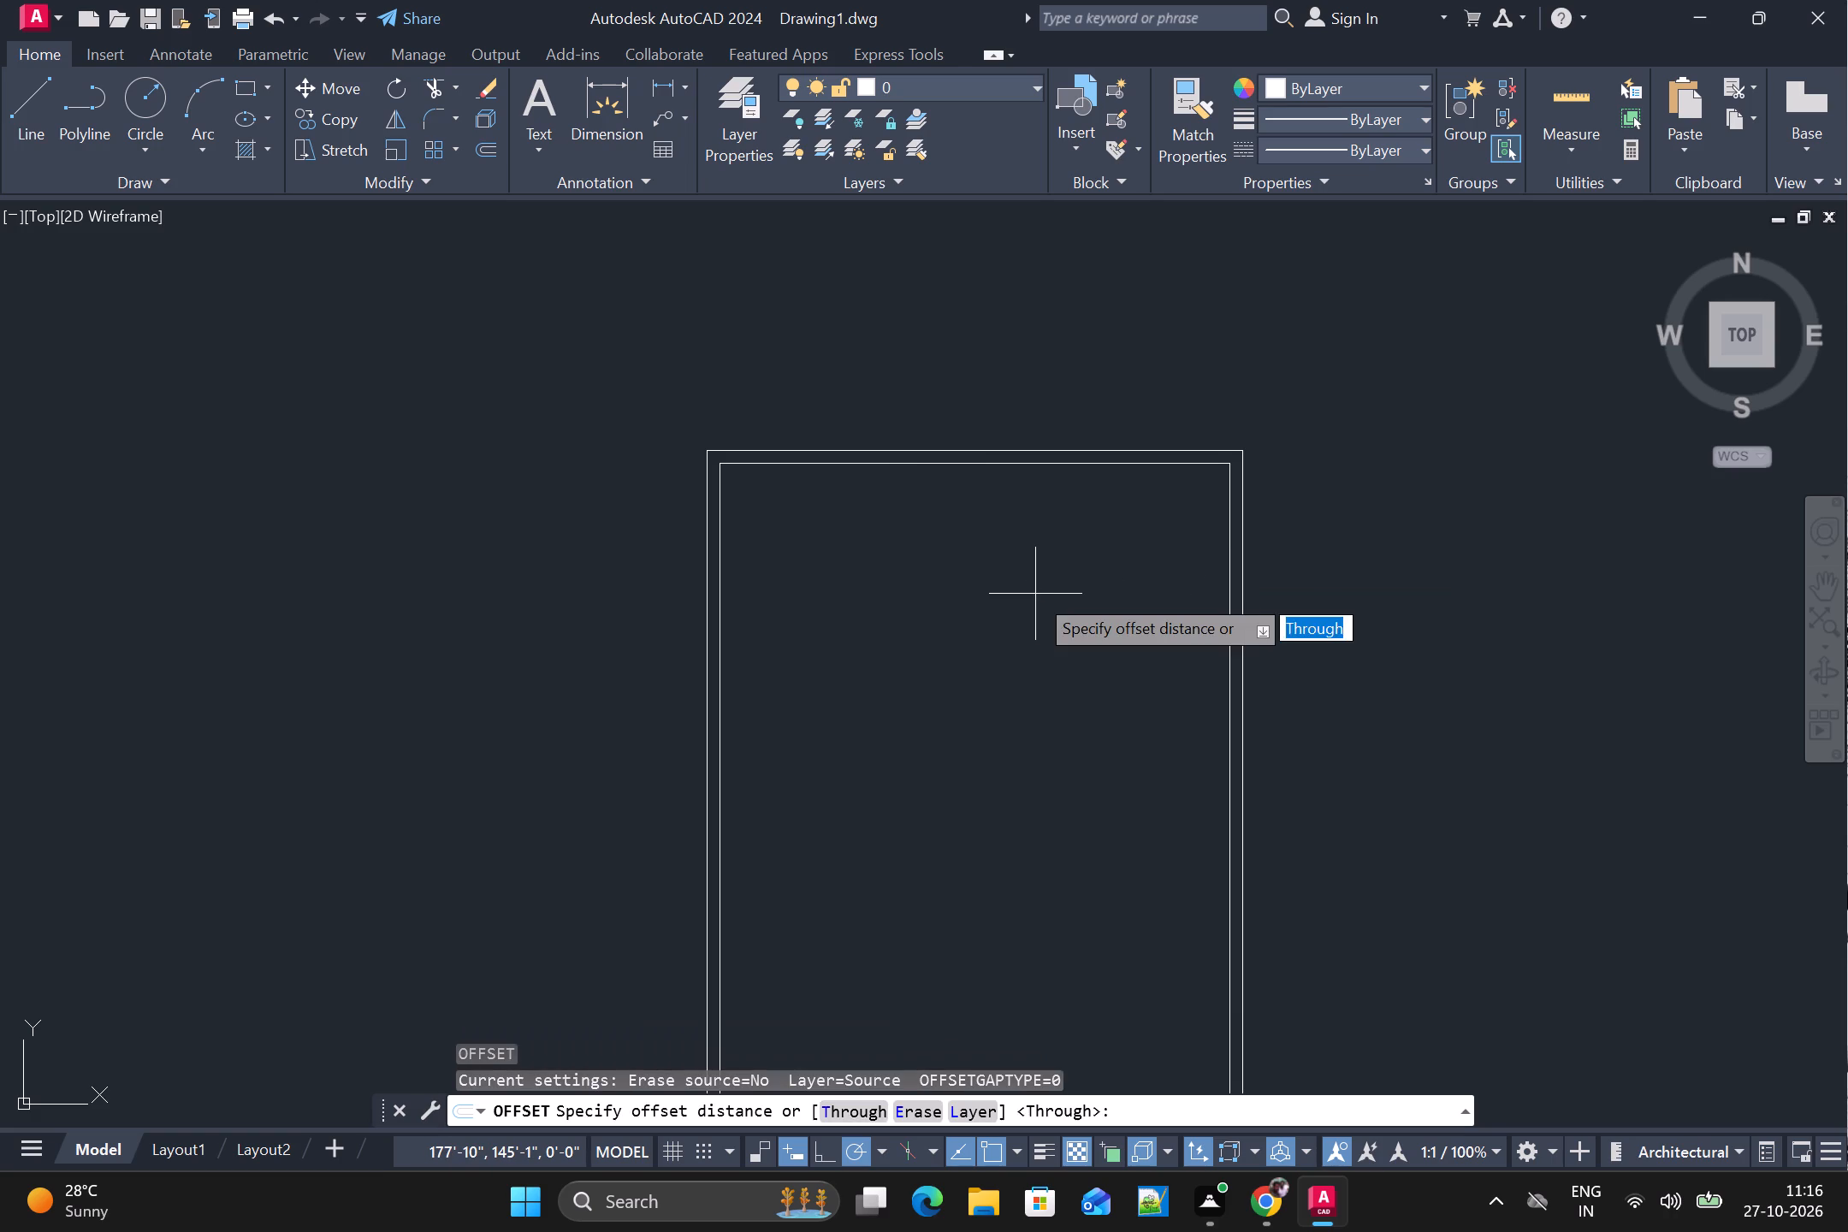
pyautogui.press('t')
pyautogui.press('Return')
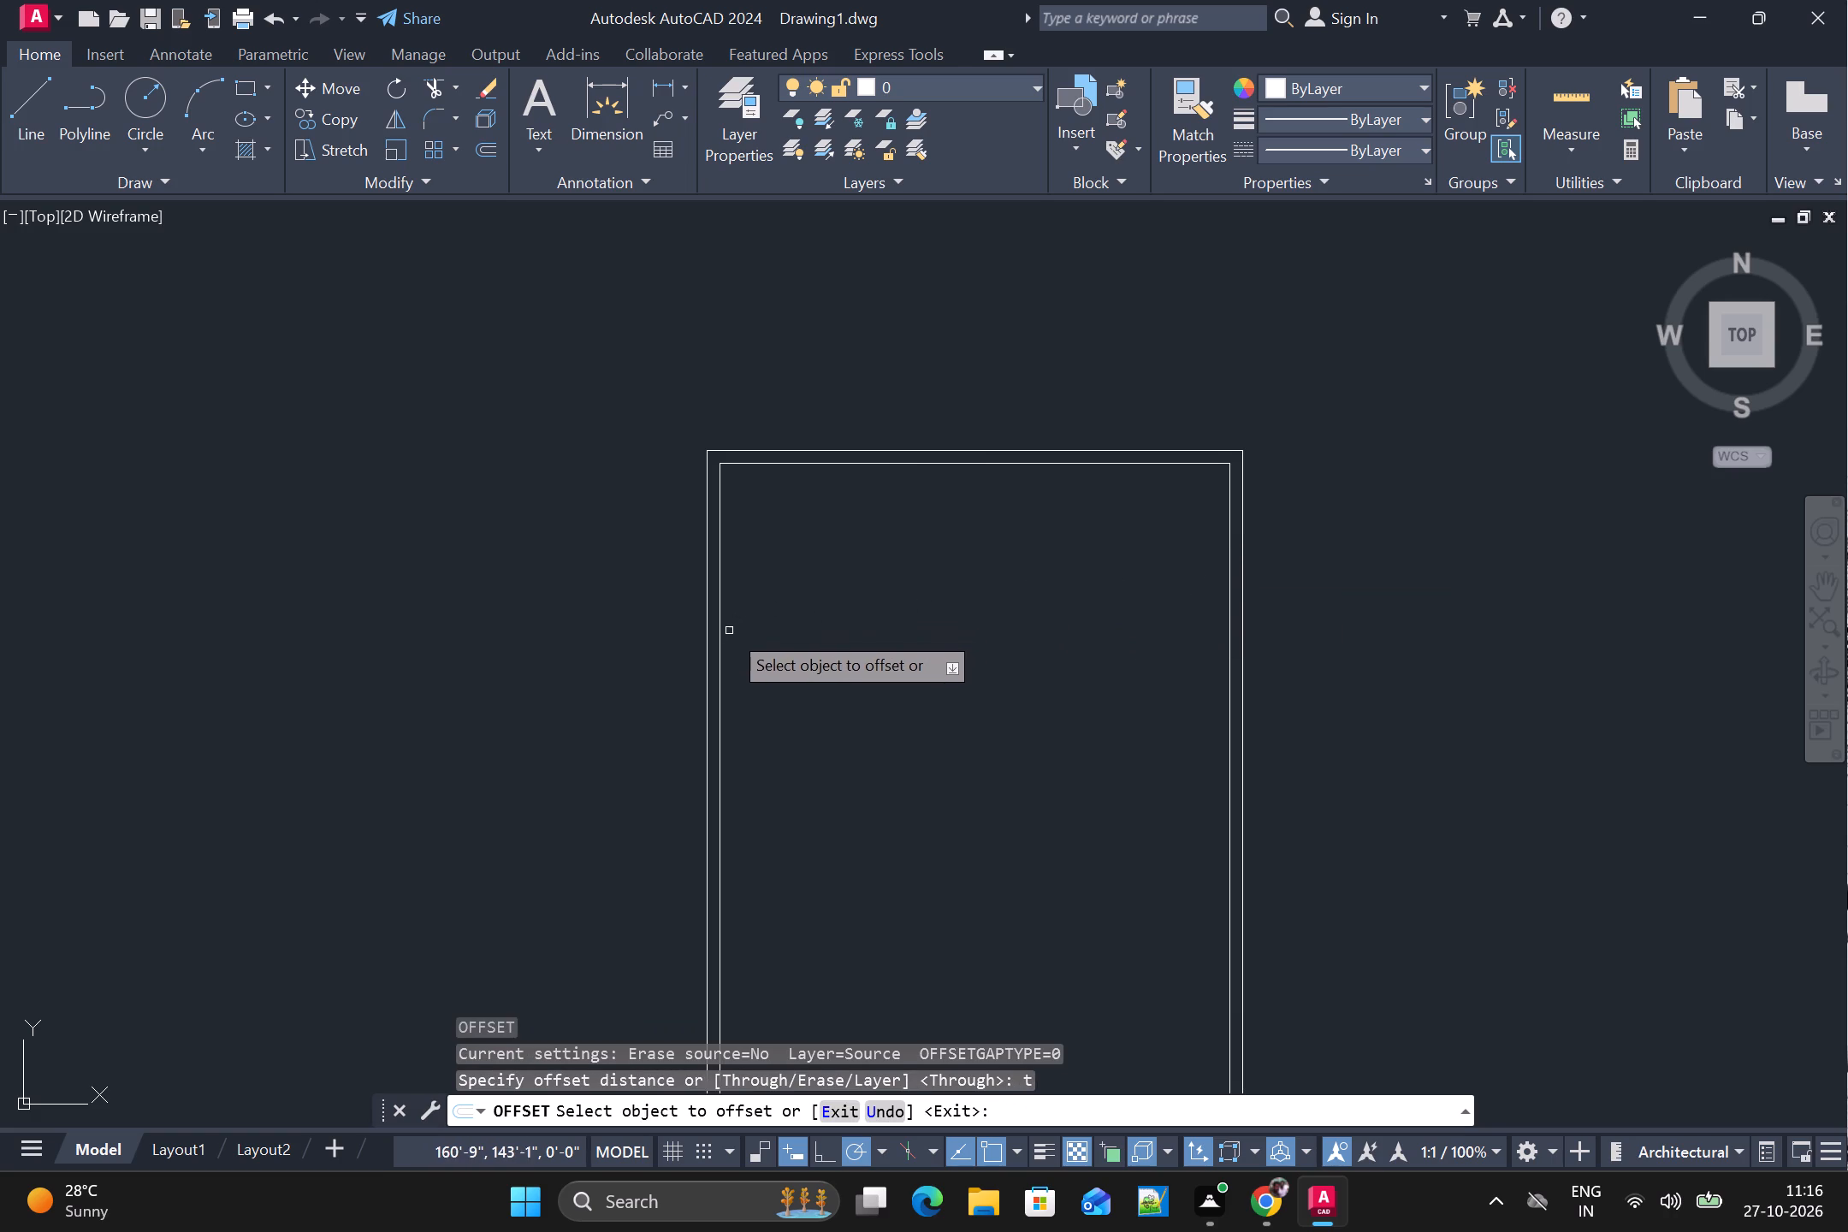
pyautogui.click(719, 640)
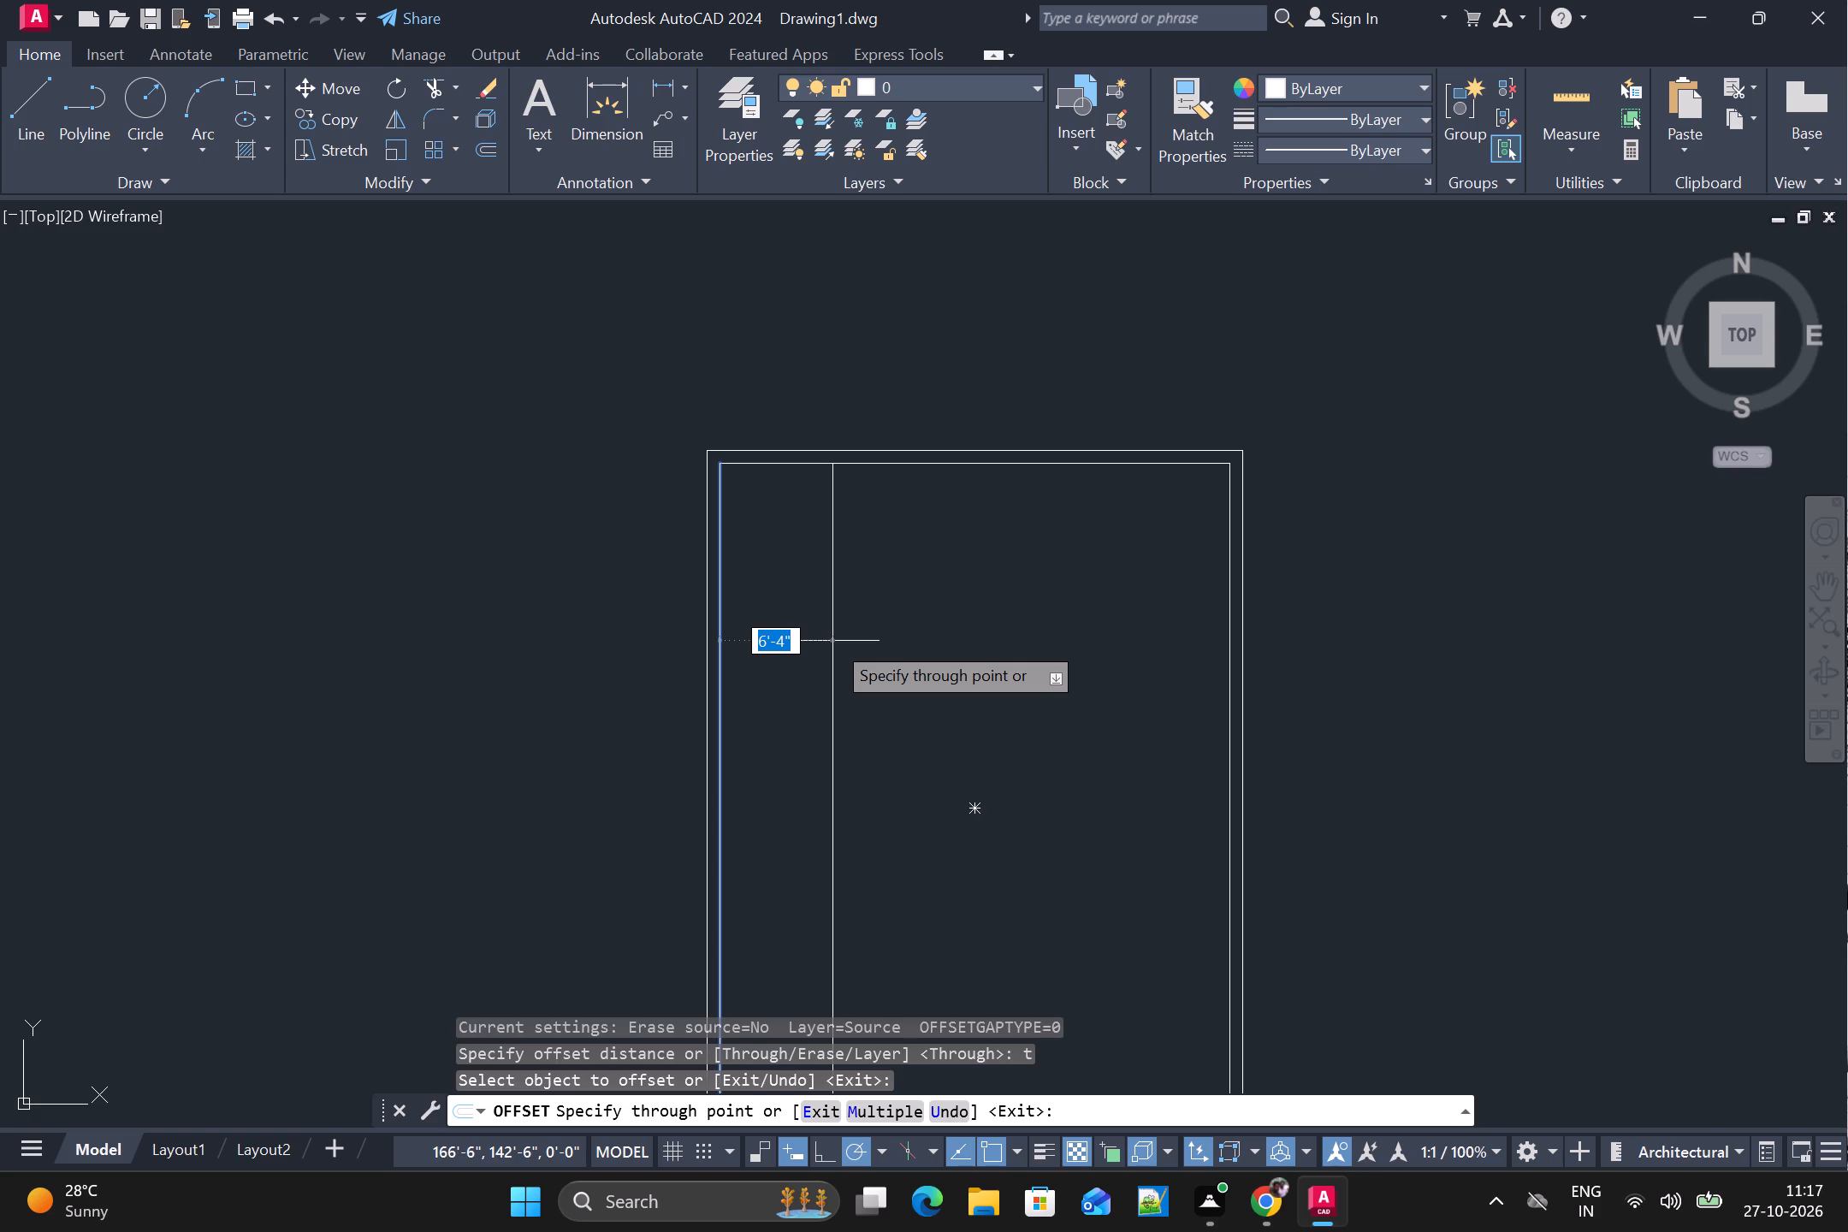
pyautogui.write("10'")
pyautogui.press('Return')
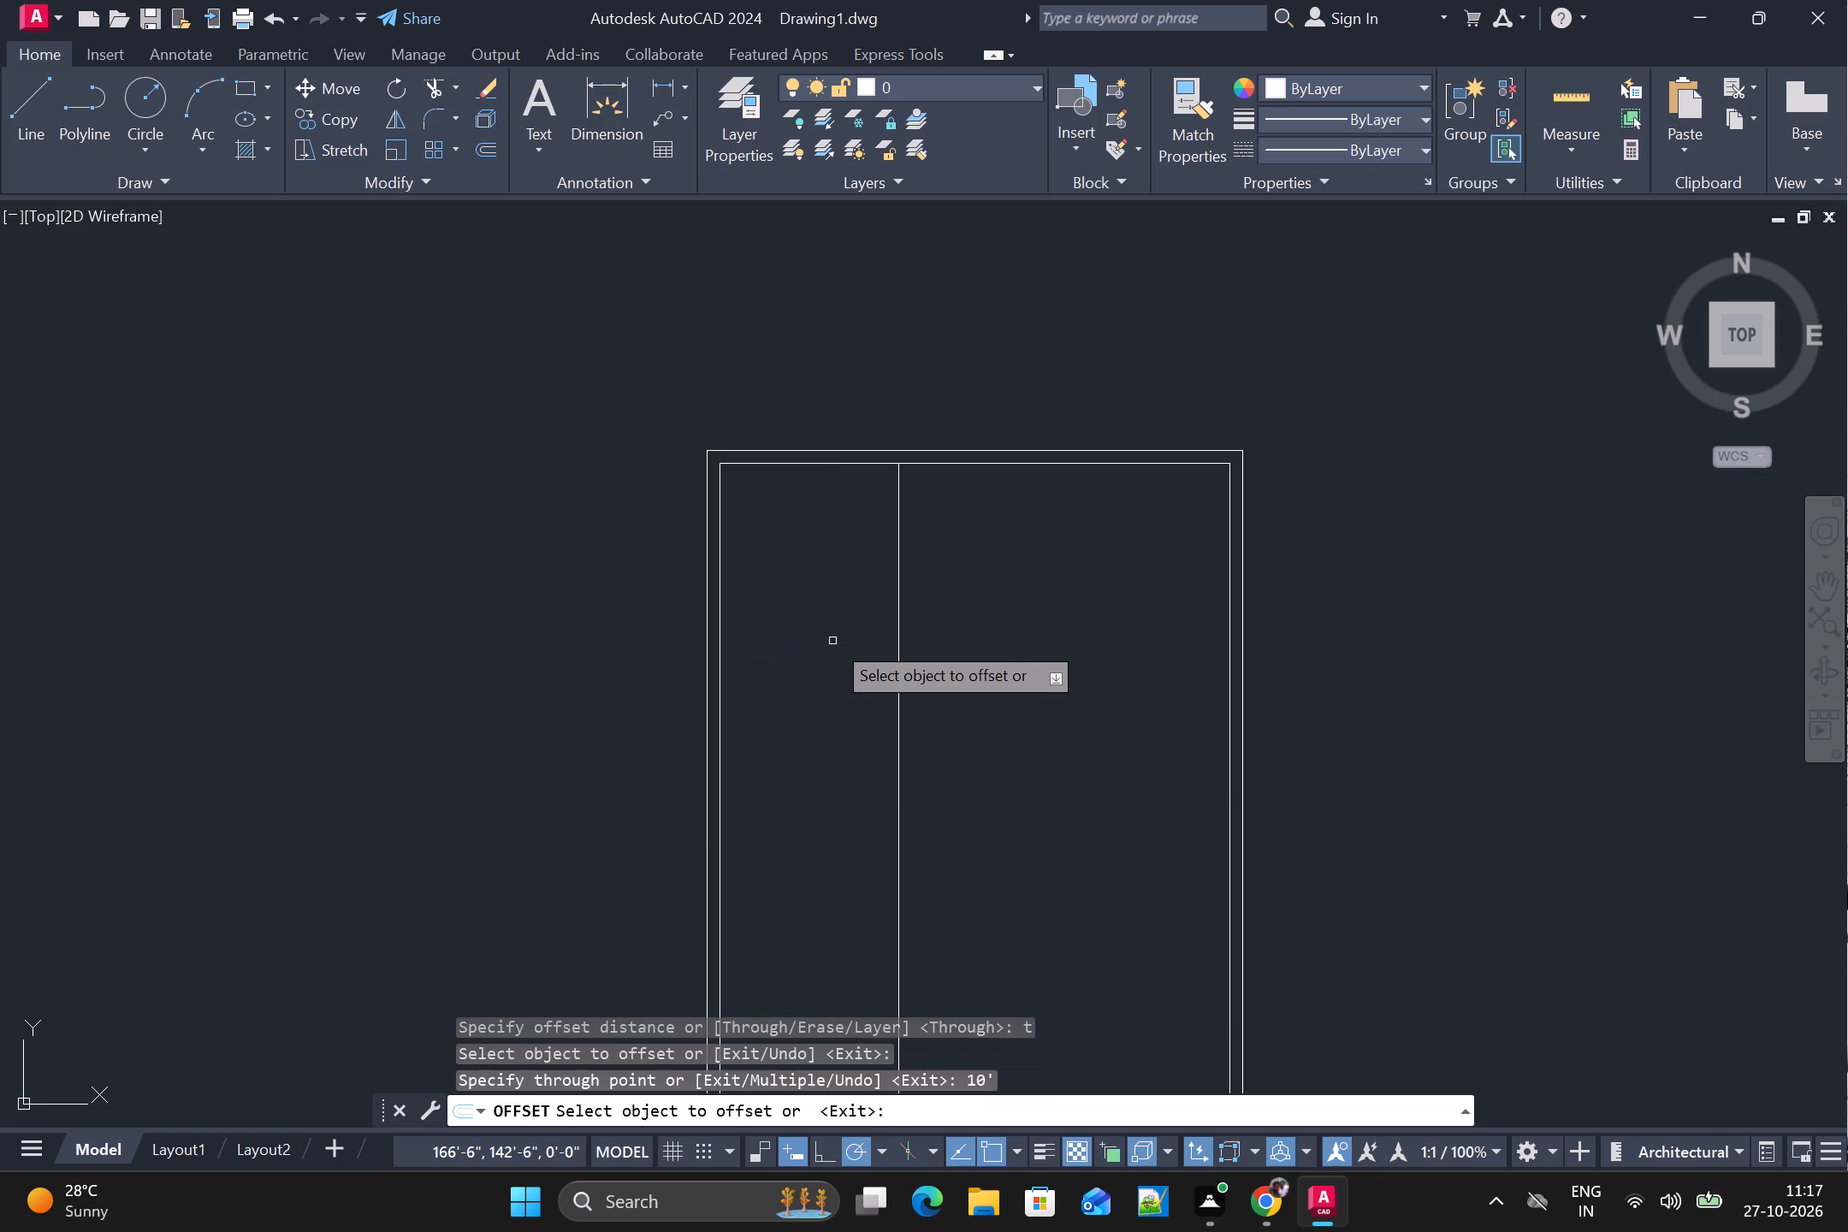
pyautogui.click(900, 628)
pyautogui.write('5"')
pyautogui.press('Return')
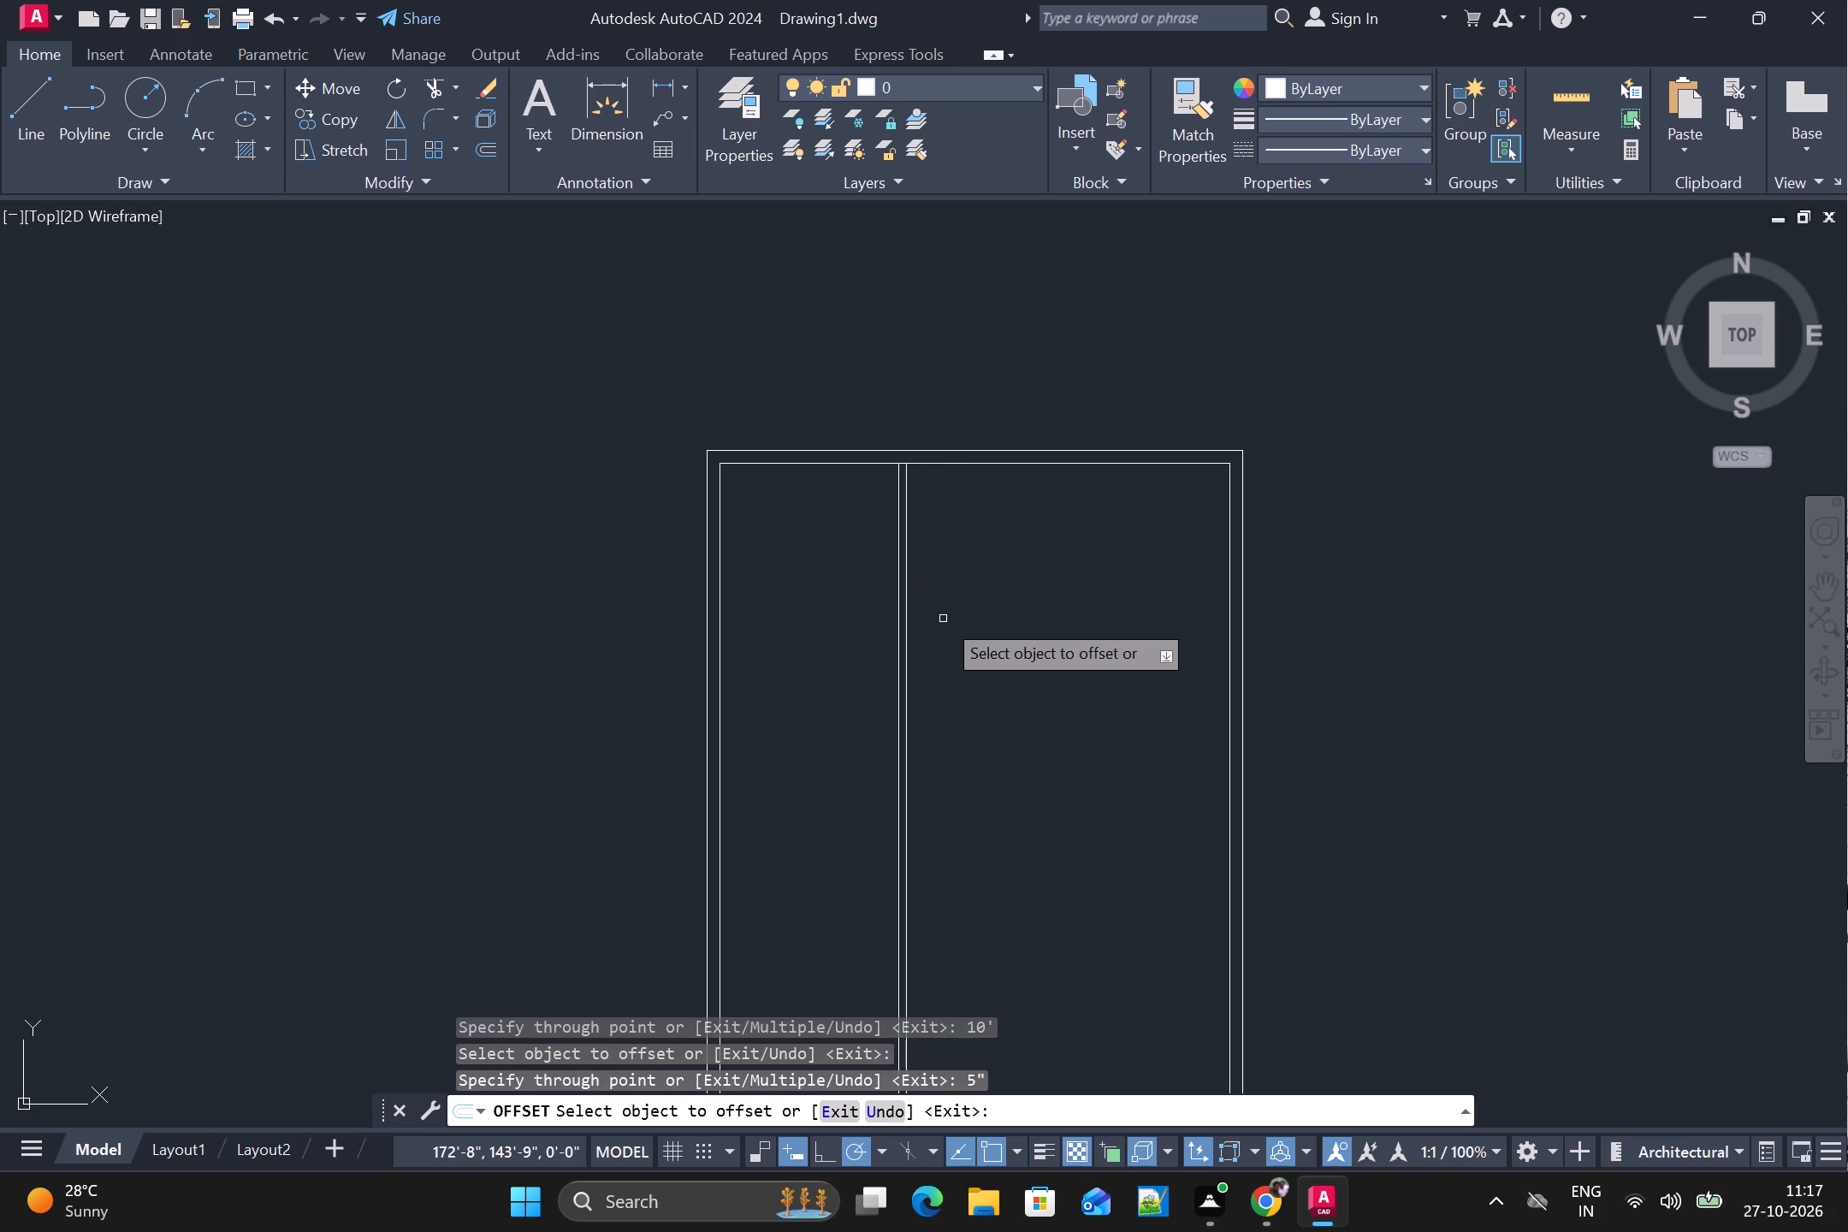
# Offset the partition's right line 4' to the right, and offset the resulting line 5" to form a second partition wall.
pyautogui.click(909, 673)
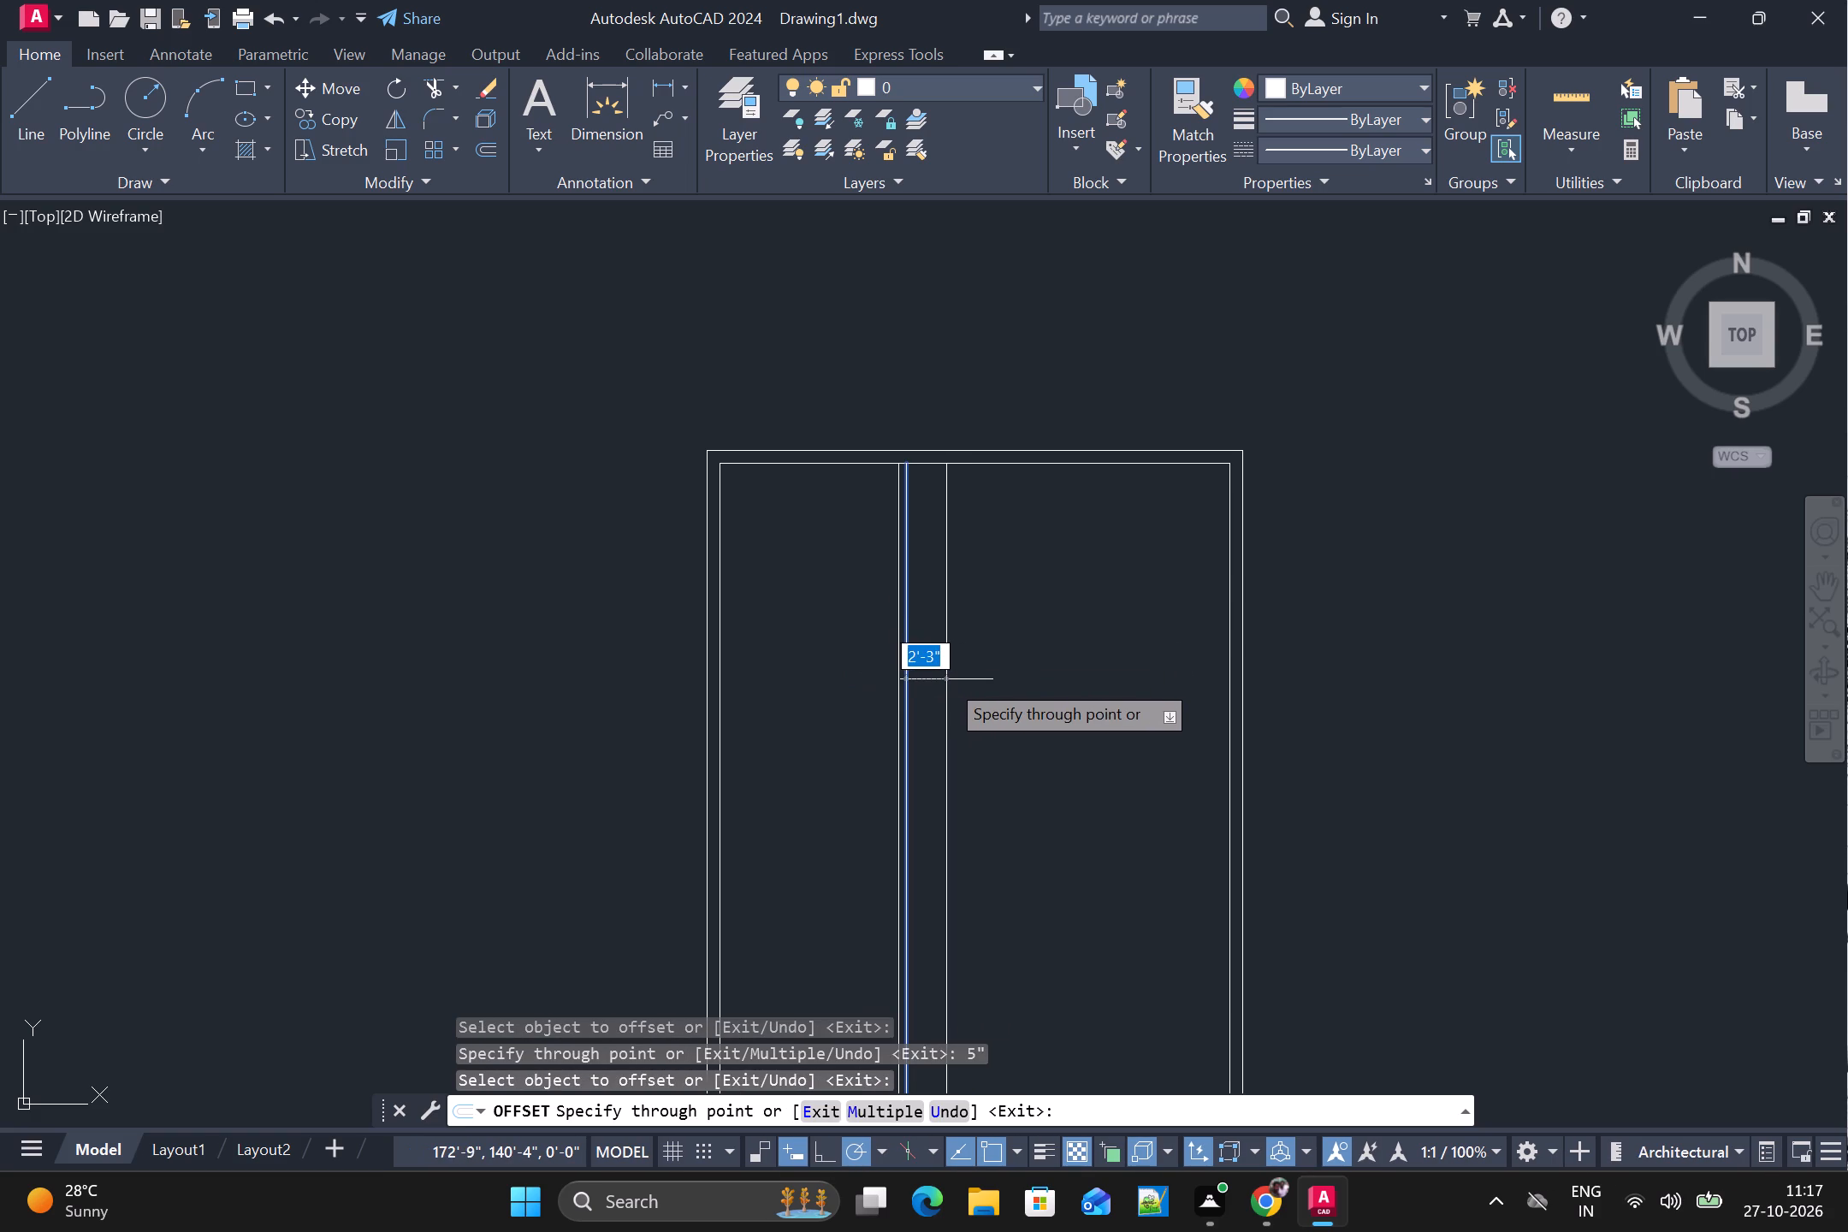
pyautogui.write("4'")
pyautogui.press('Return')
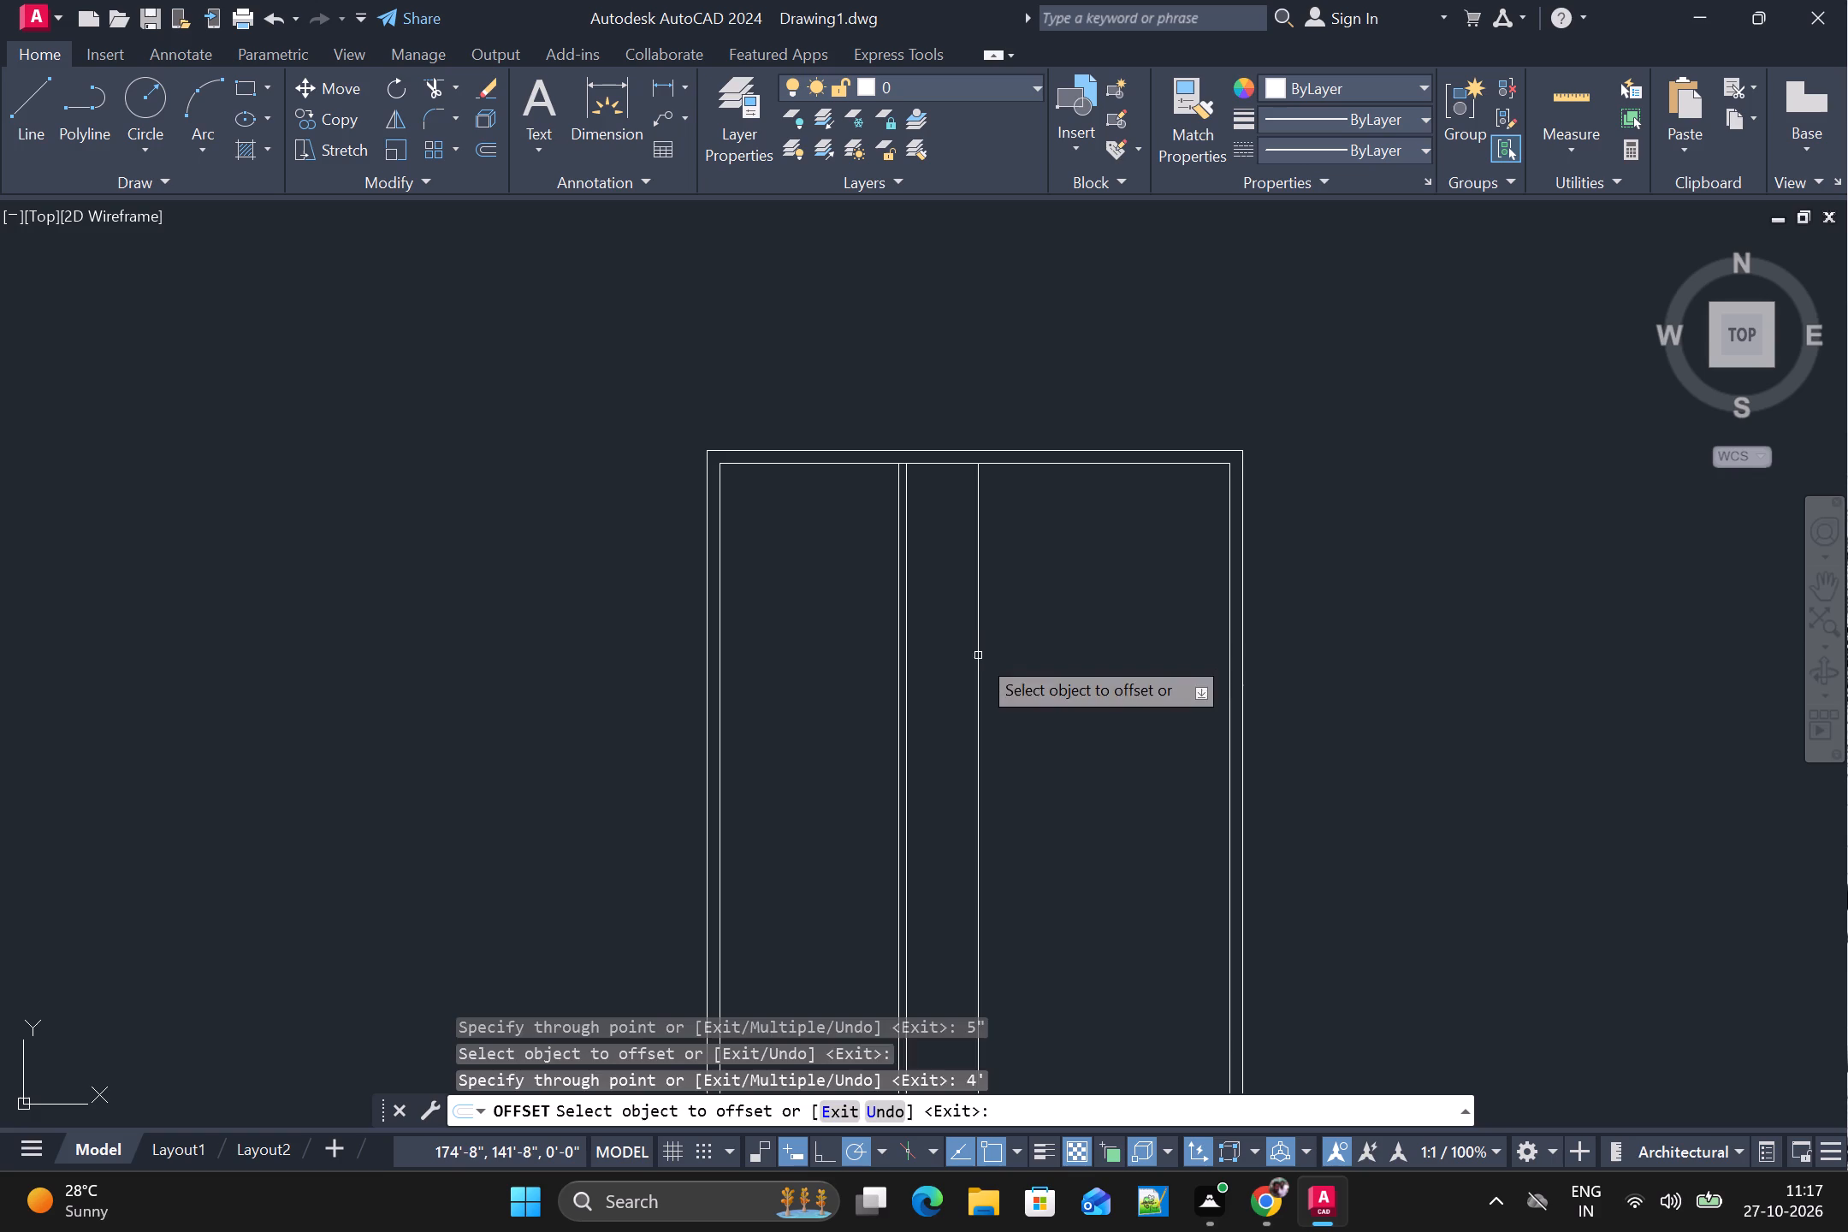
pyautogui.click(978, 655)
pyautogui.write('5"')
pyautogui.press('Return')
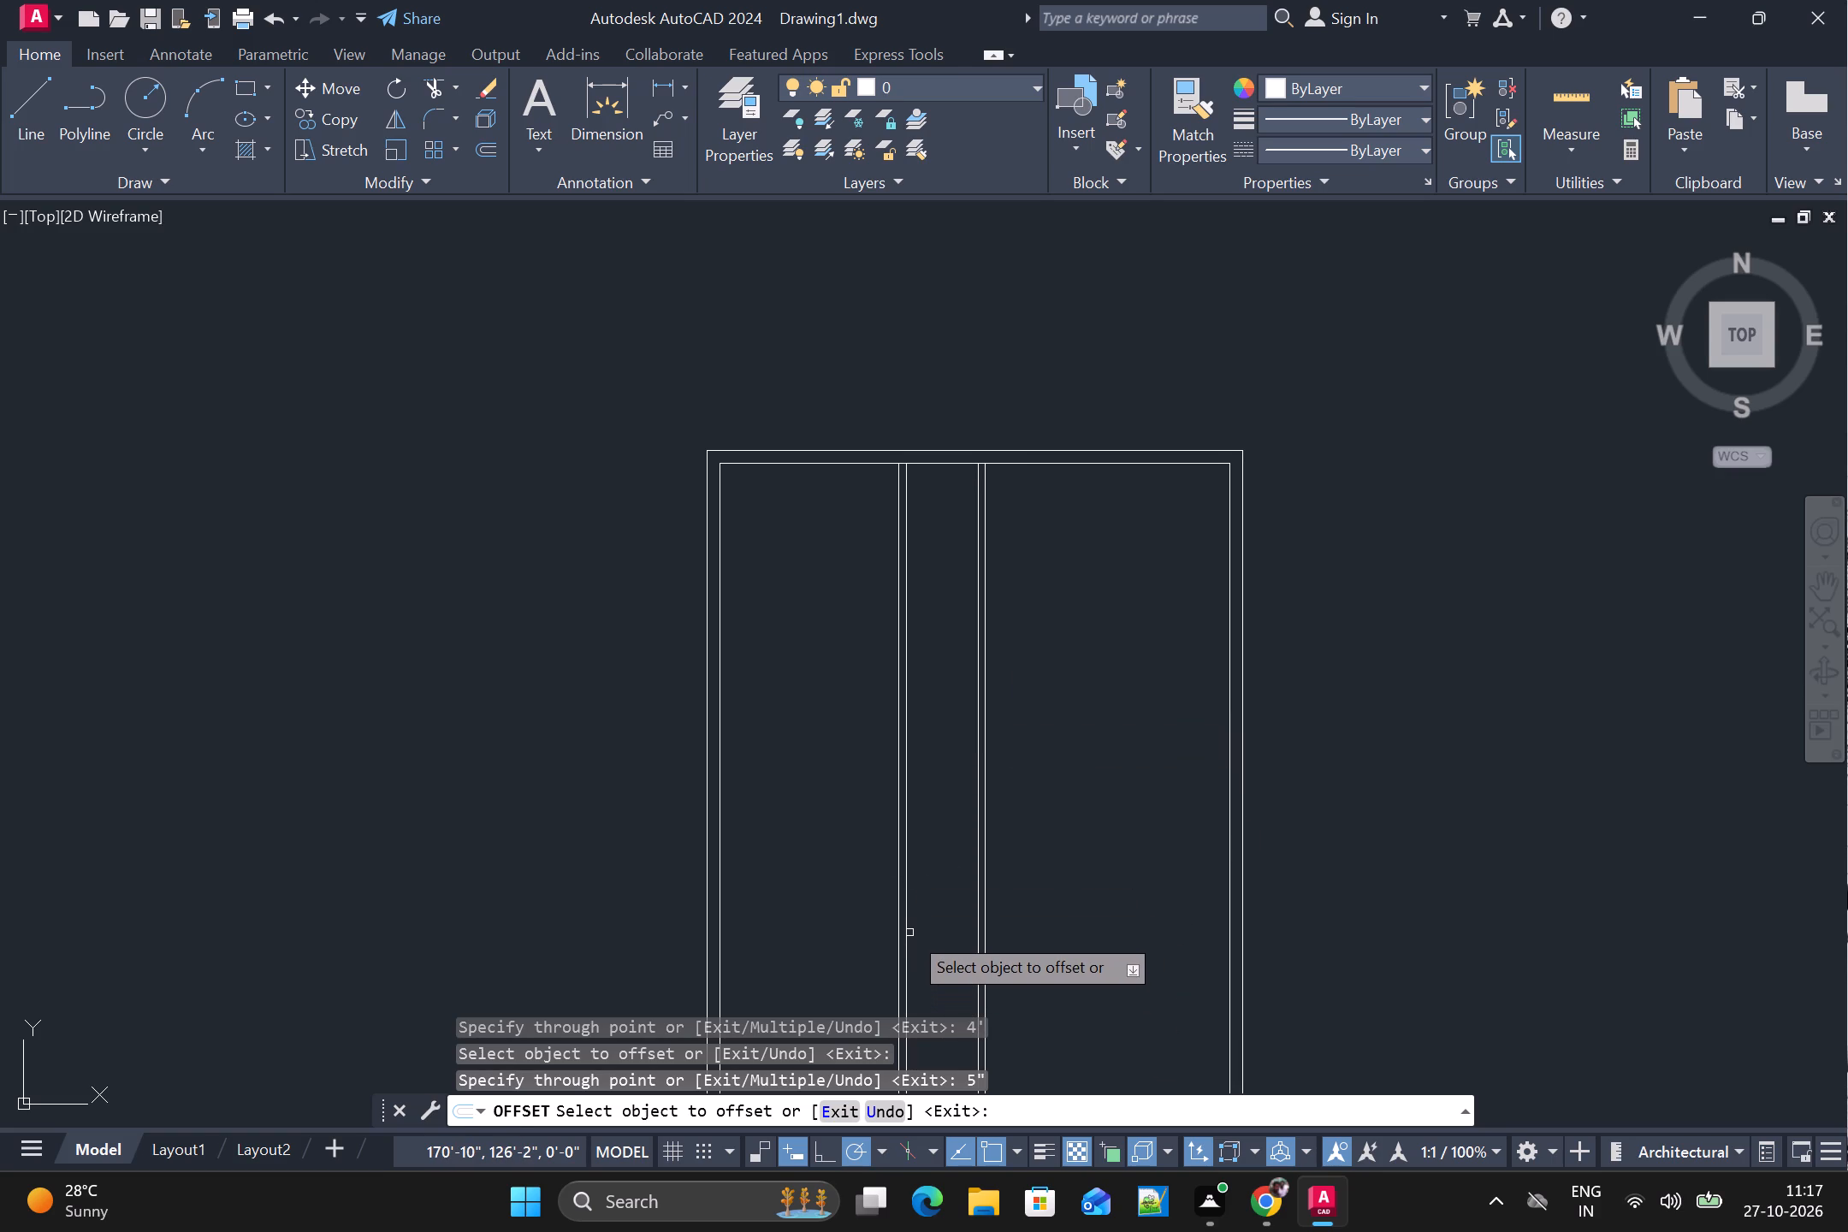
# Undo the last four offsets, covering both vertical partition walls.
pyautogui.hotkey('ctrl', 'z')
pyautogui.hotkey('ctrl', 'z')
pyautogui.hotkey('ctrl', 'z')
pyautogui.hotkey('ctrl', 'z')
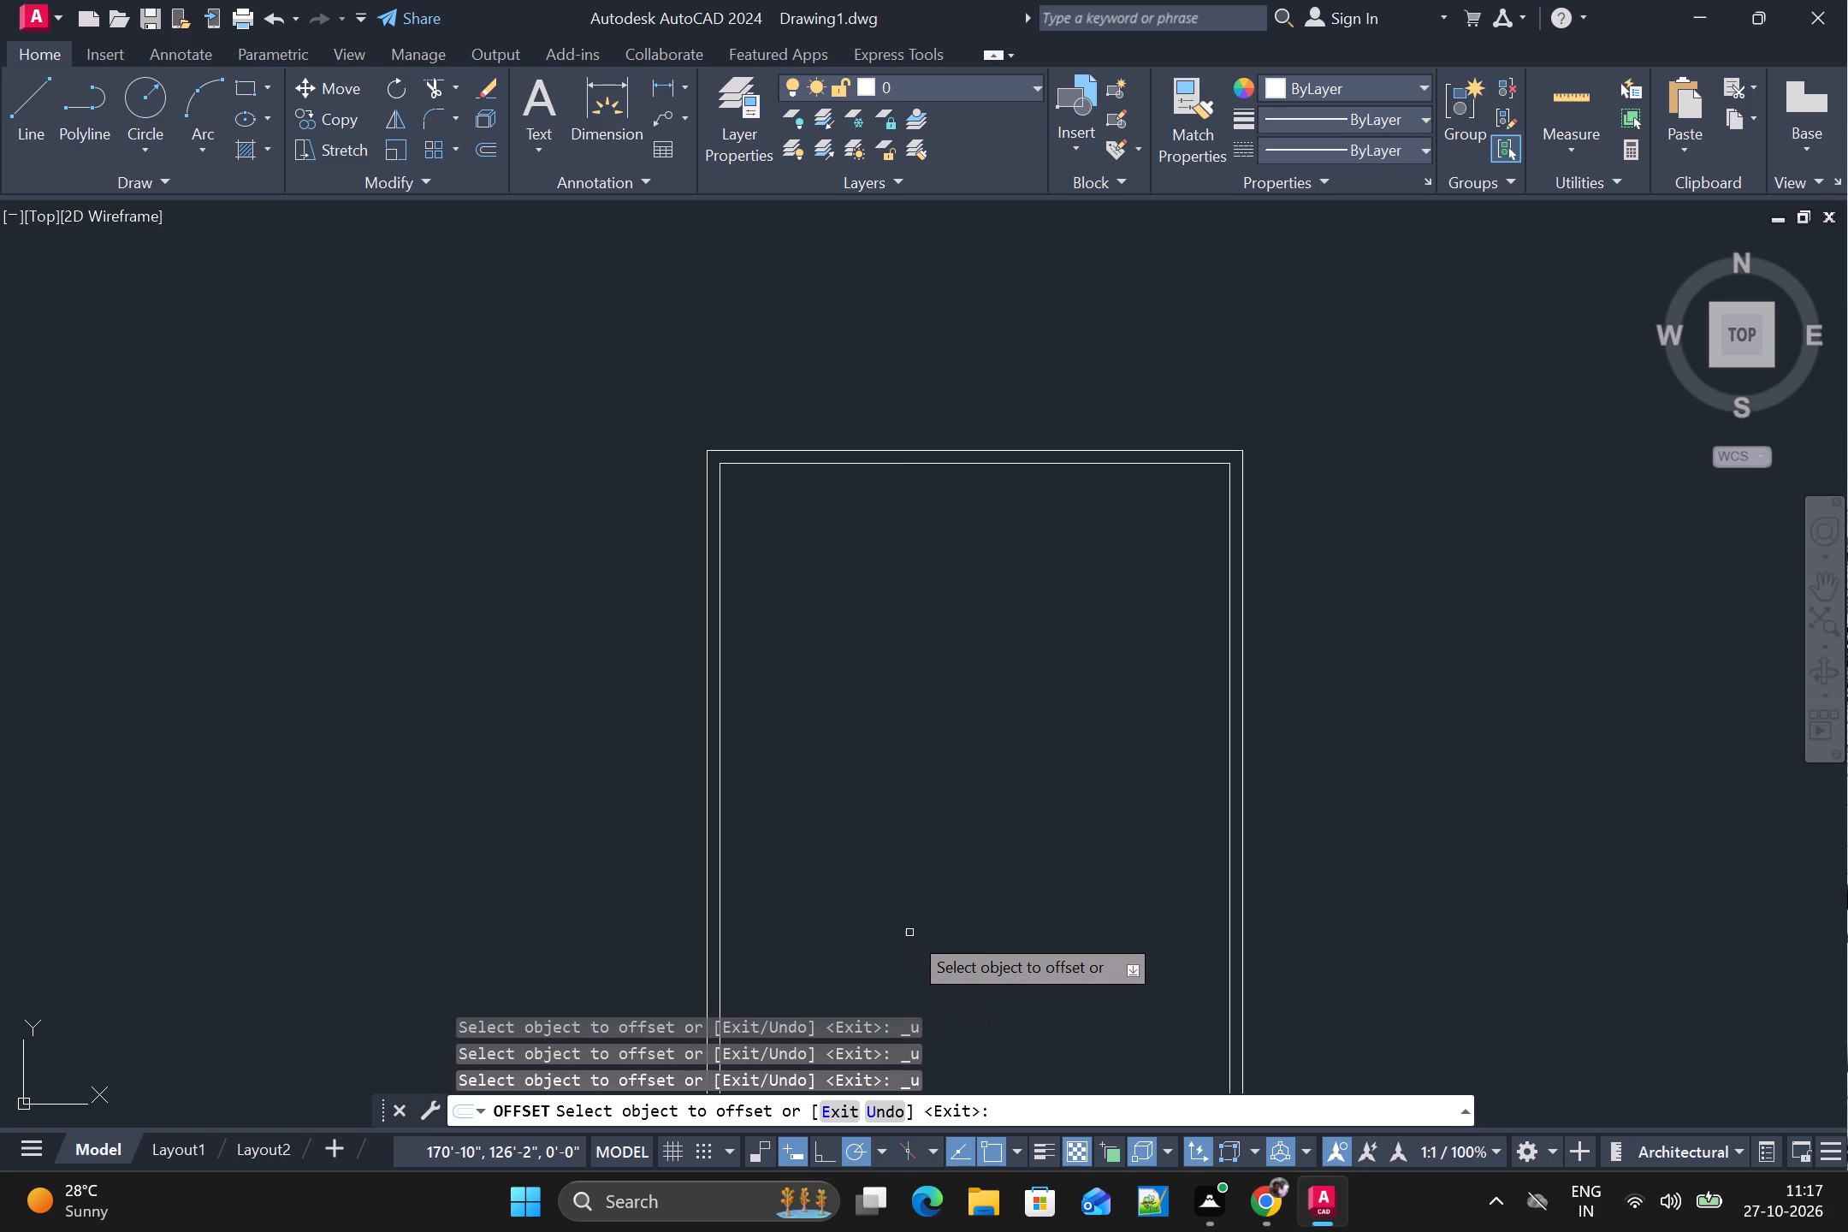
# Offset the inner wall's left vertical line 3' inward.
pyautogui.click(716, 652)
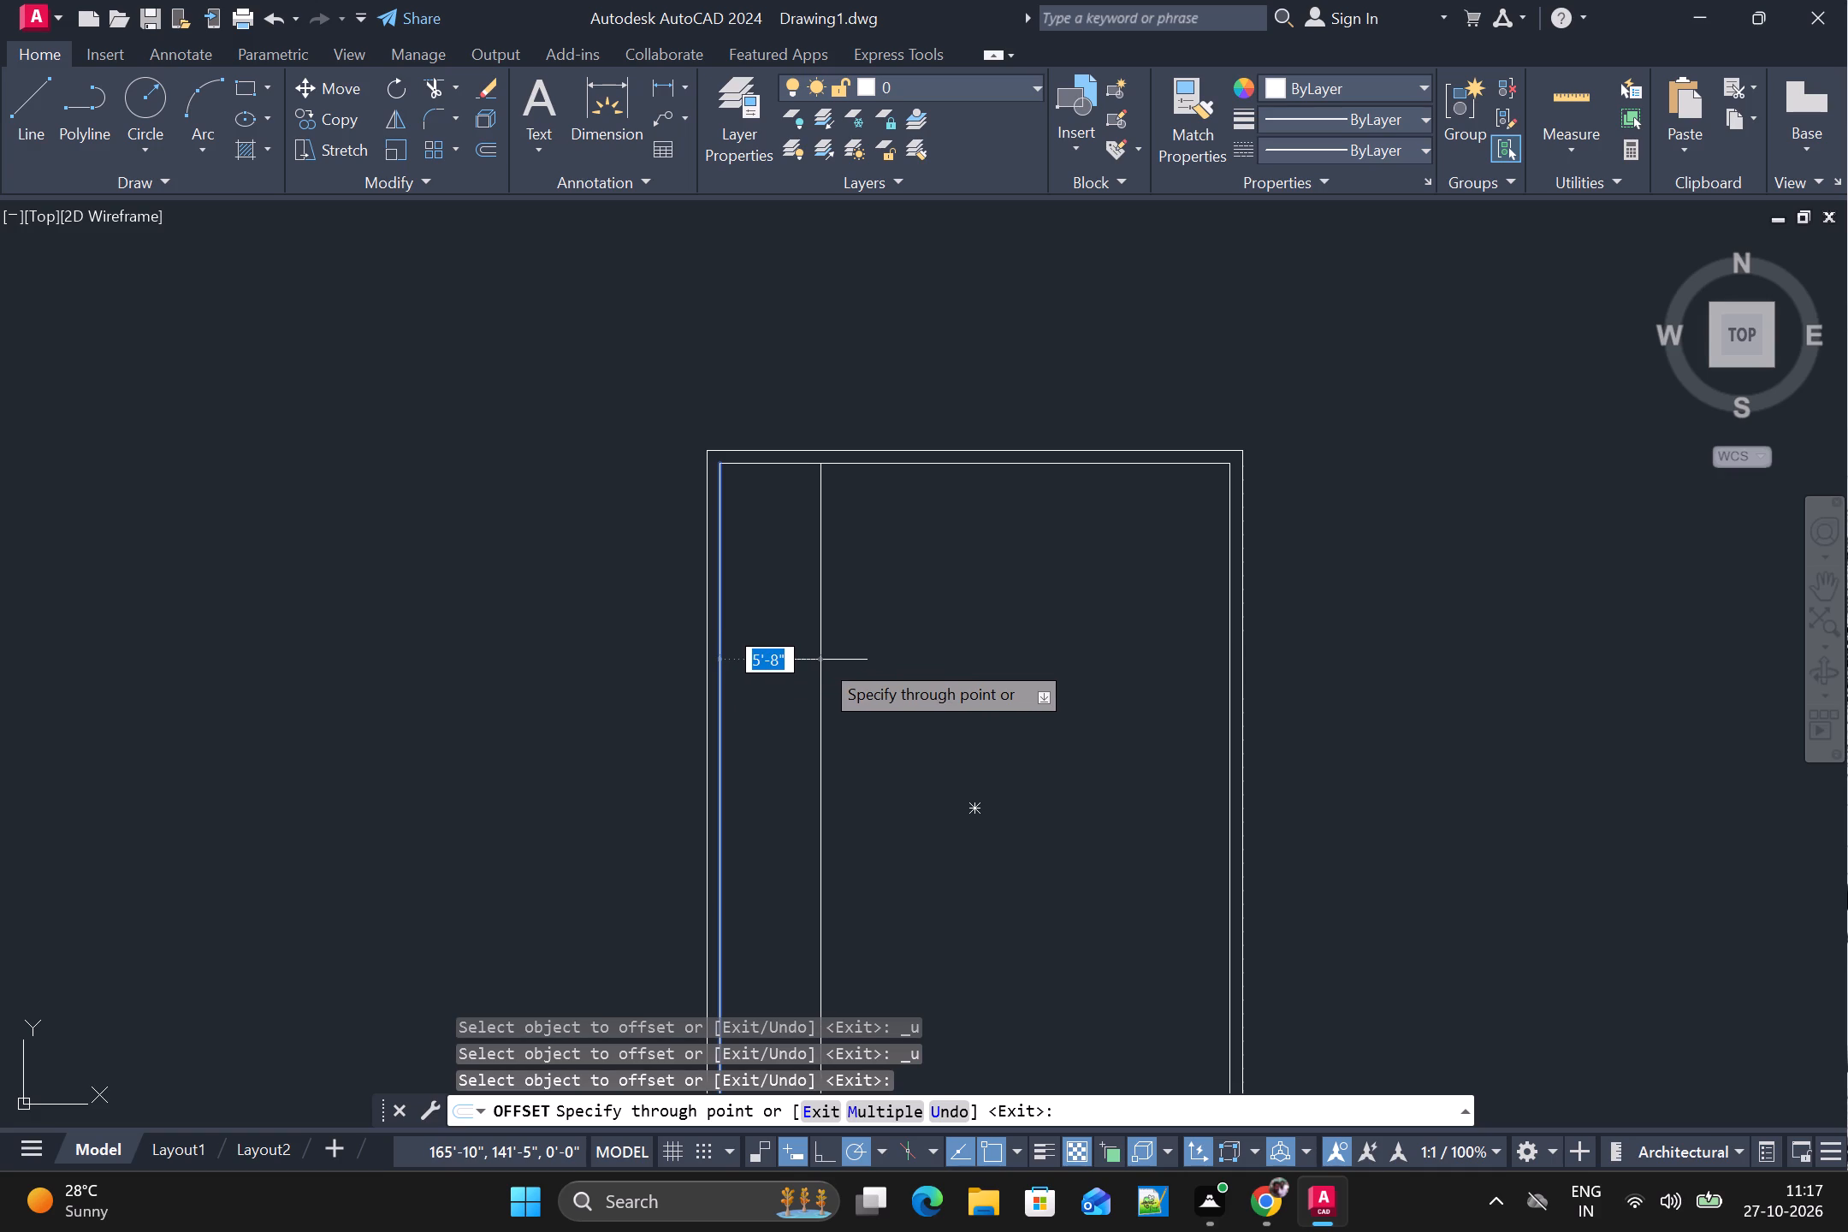
pyautogui.write("3'")
pyautogui.press('Return')
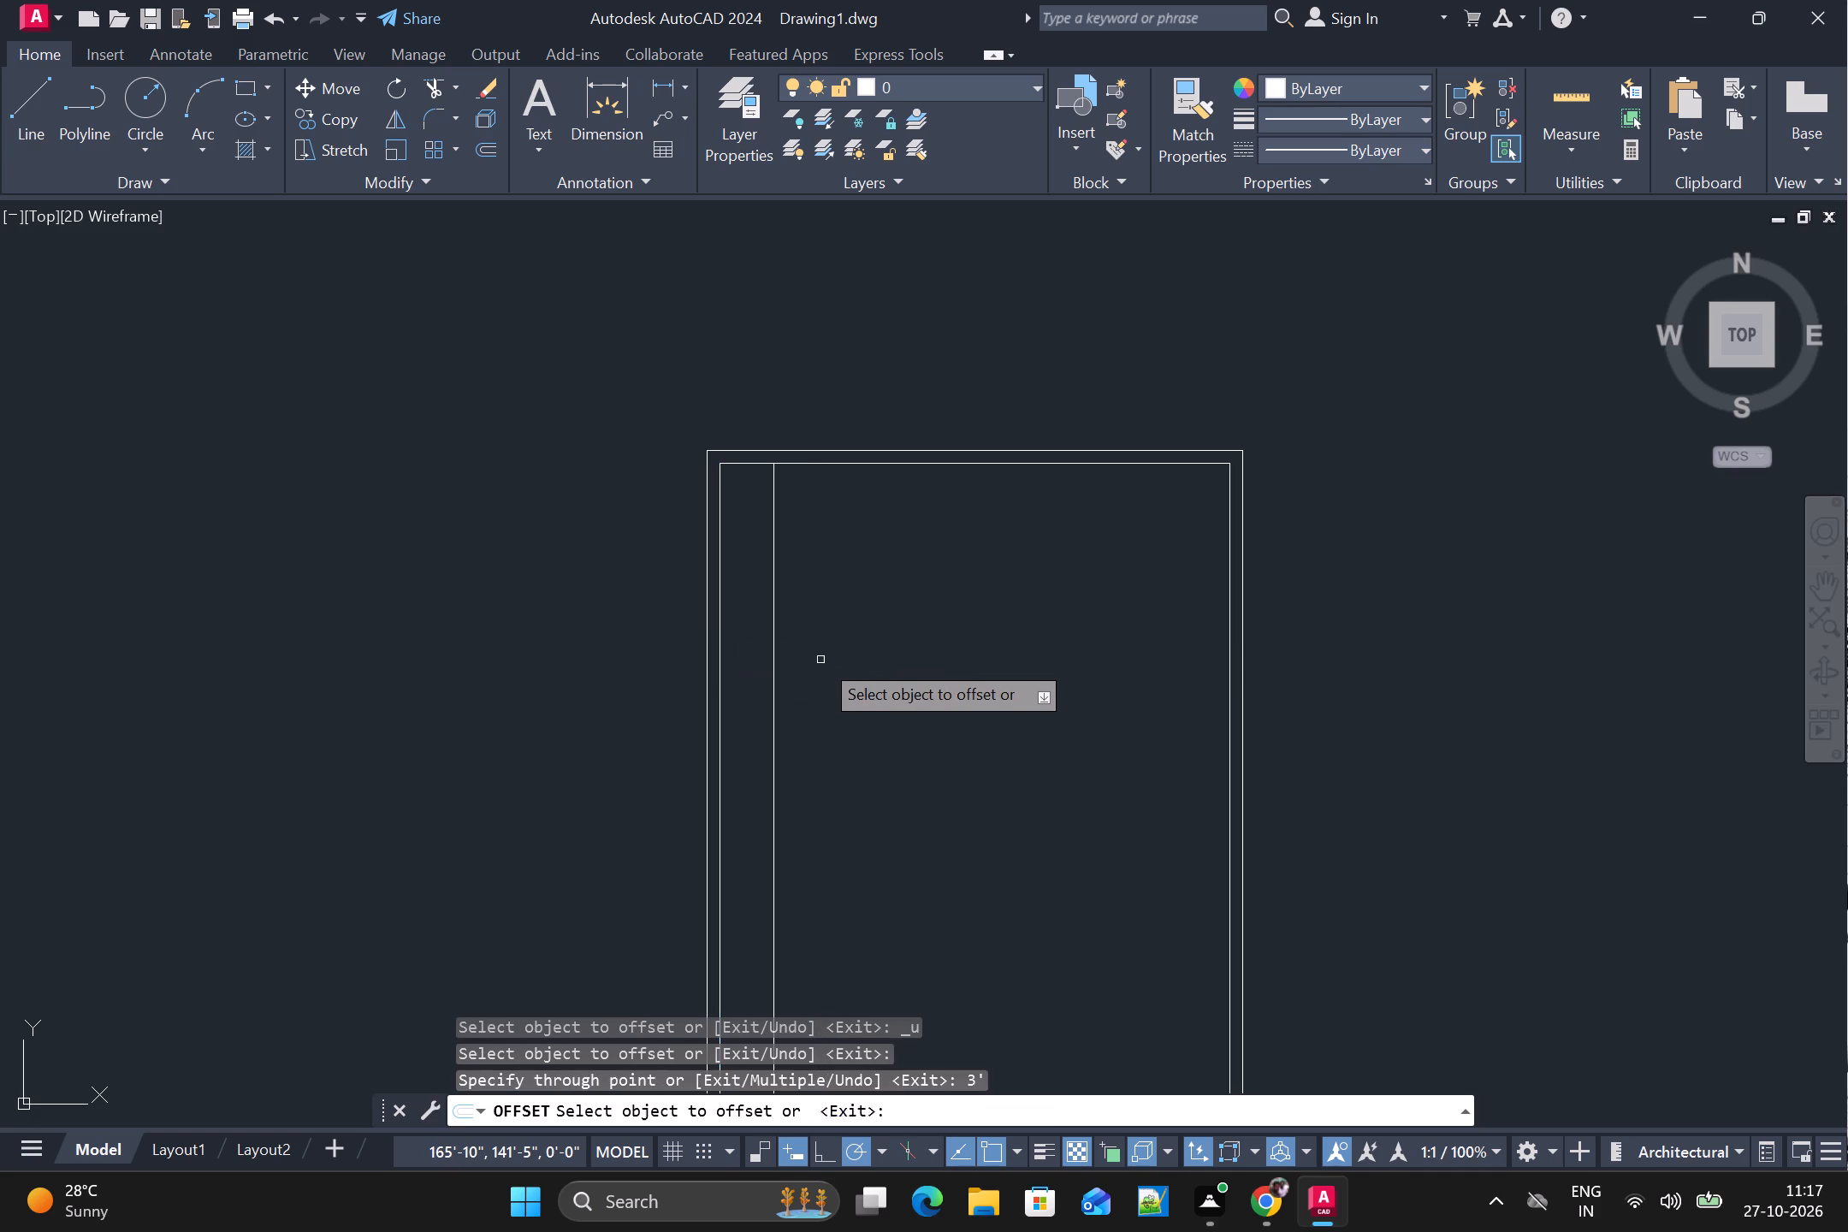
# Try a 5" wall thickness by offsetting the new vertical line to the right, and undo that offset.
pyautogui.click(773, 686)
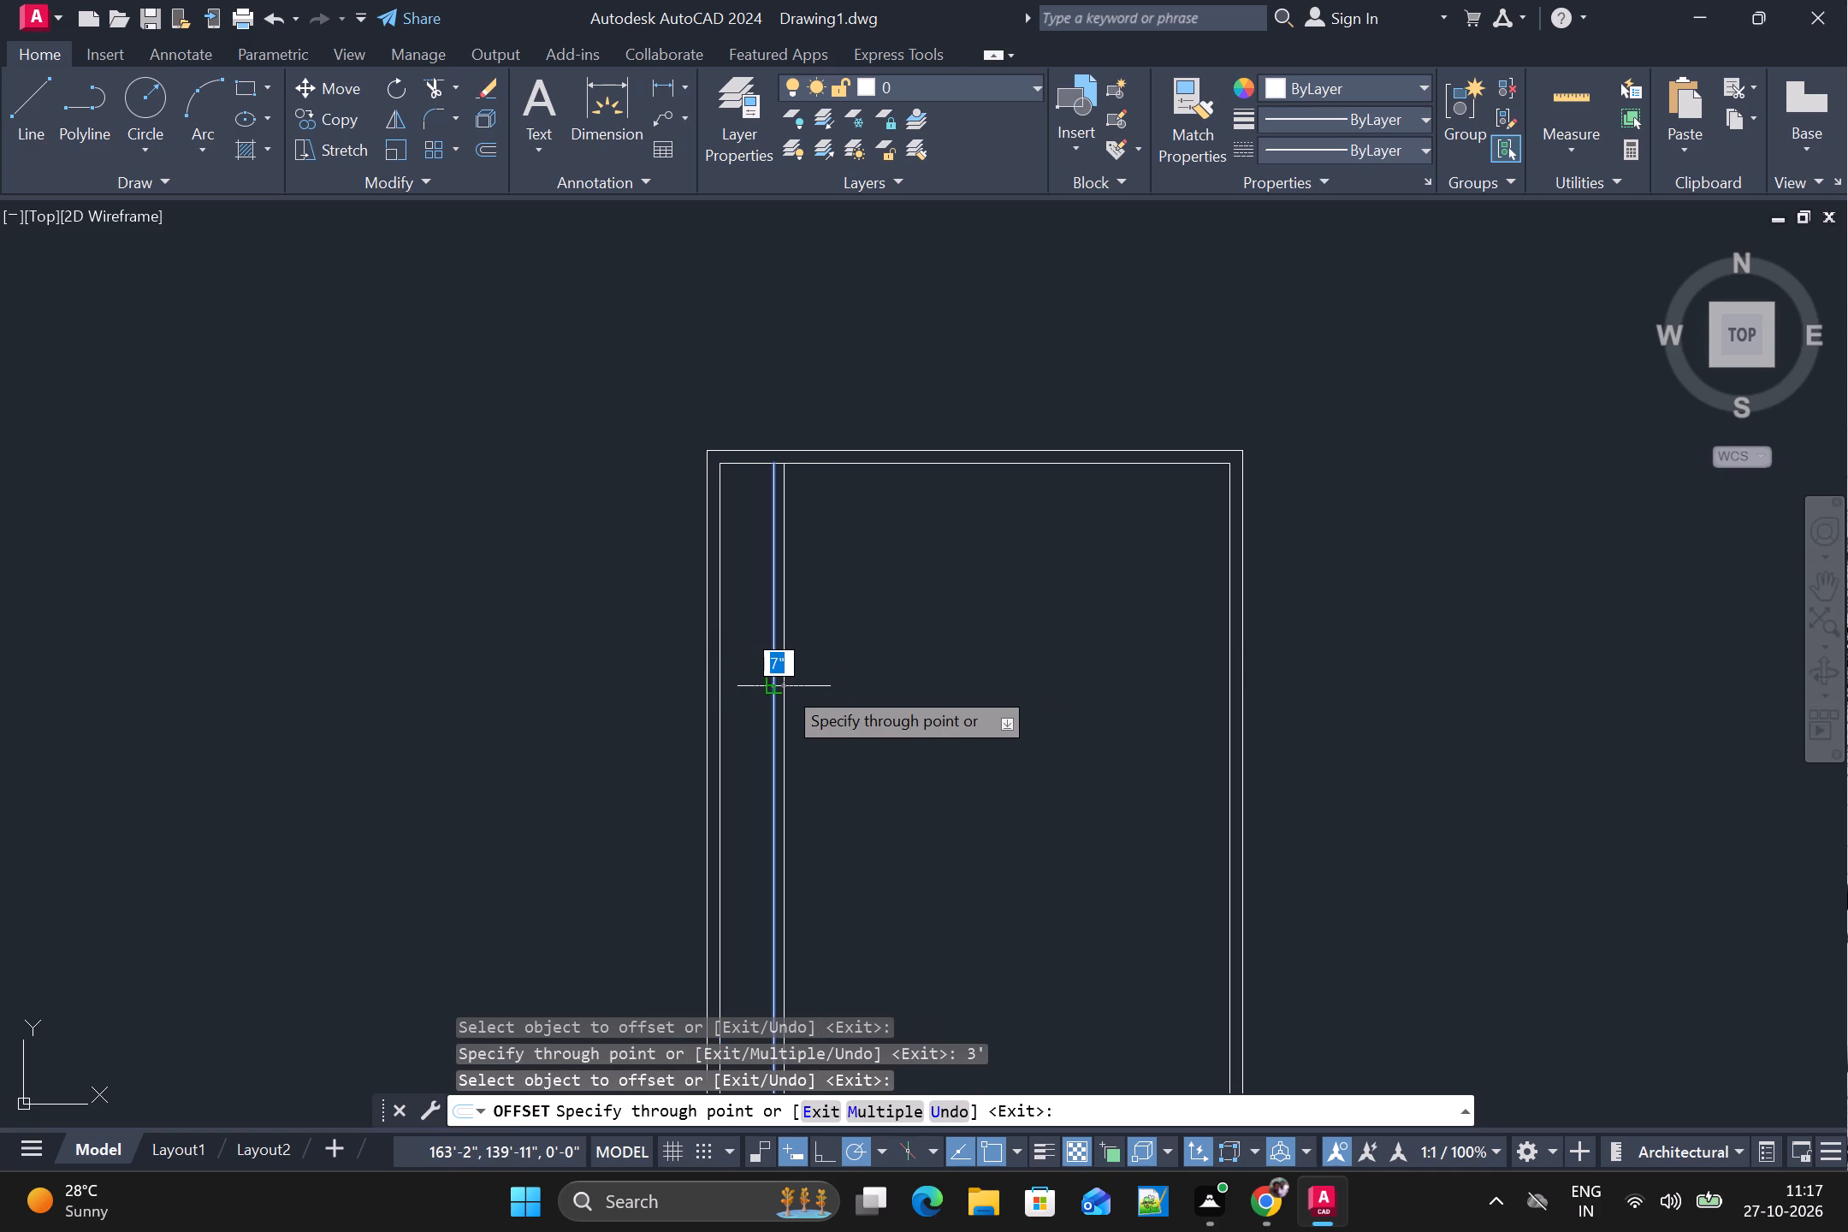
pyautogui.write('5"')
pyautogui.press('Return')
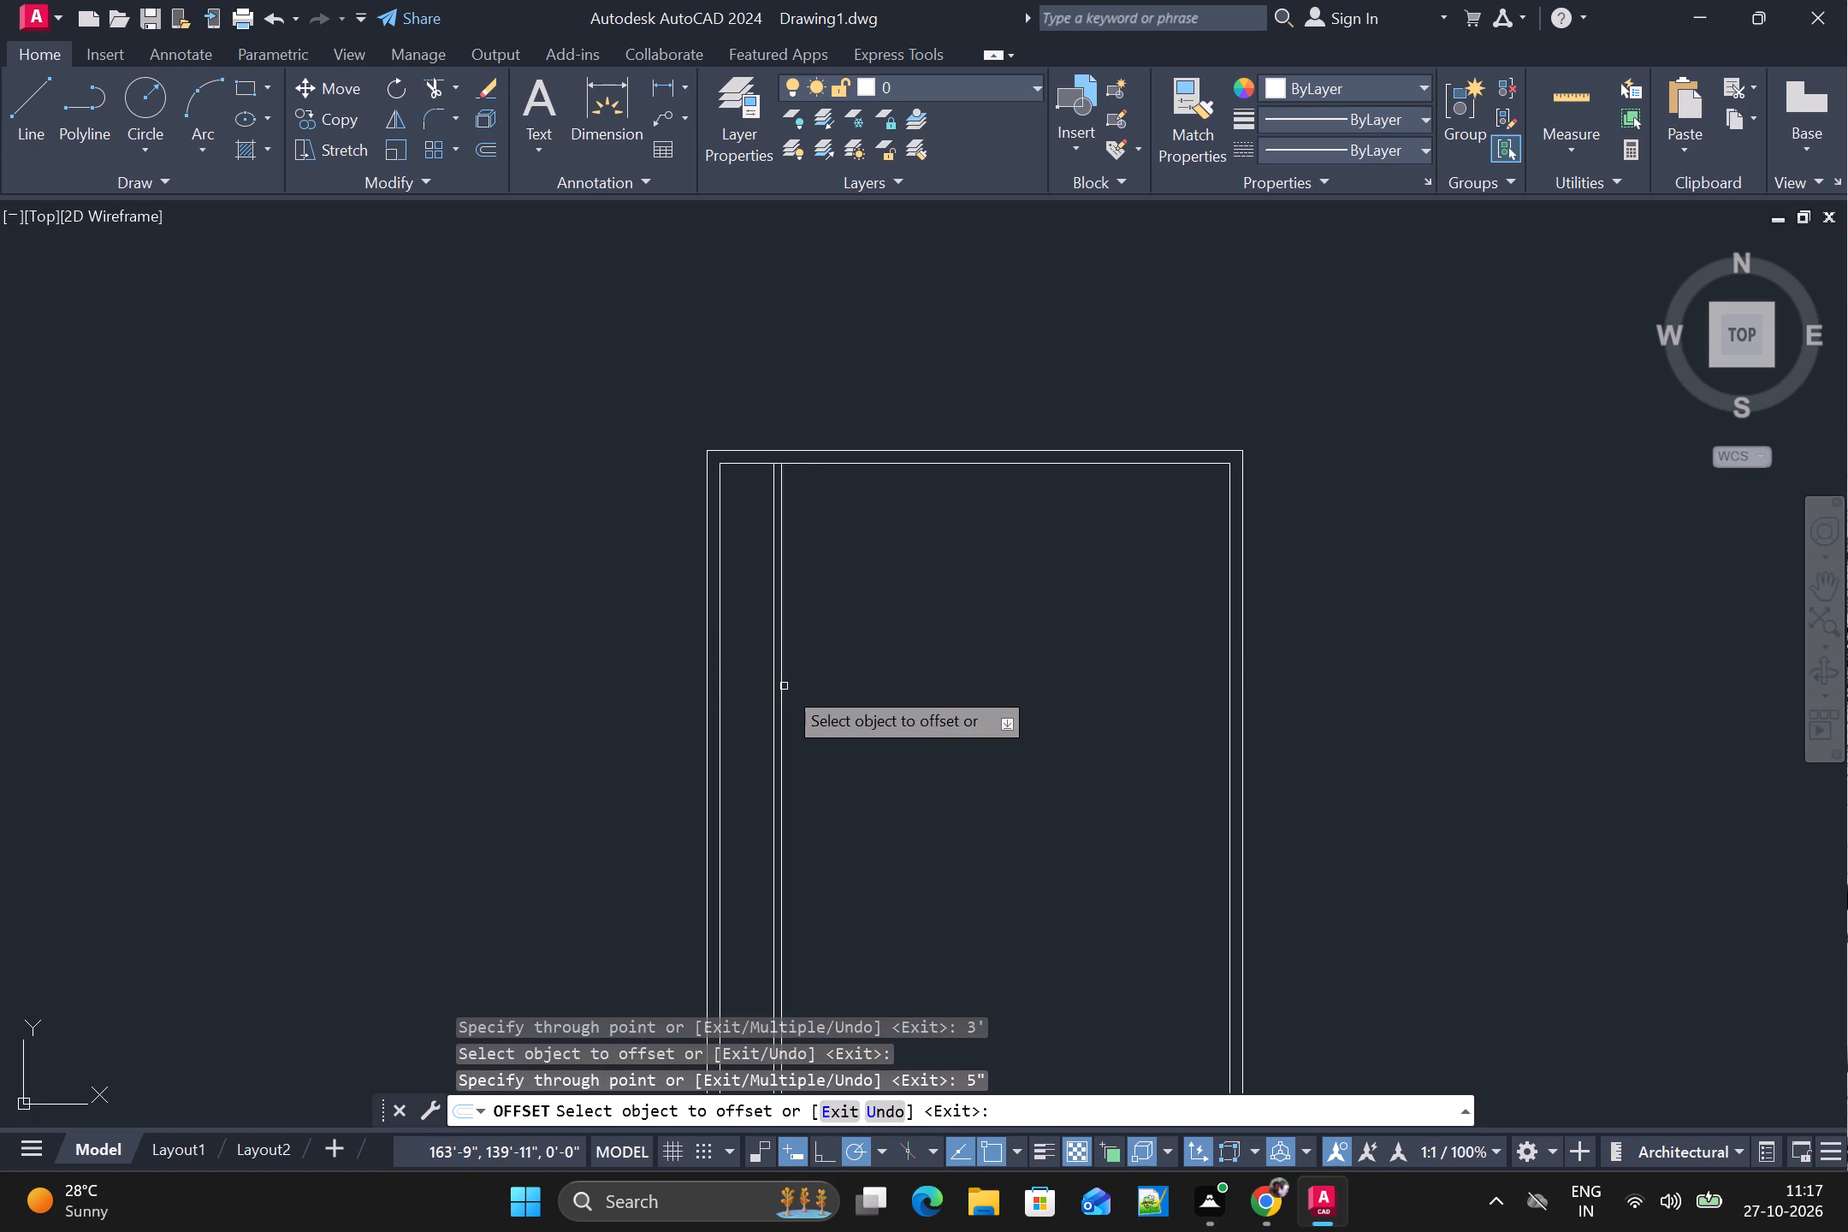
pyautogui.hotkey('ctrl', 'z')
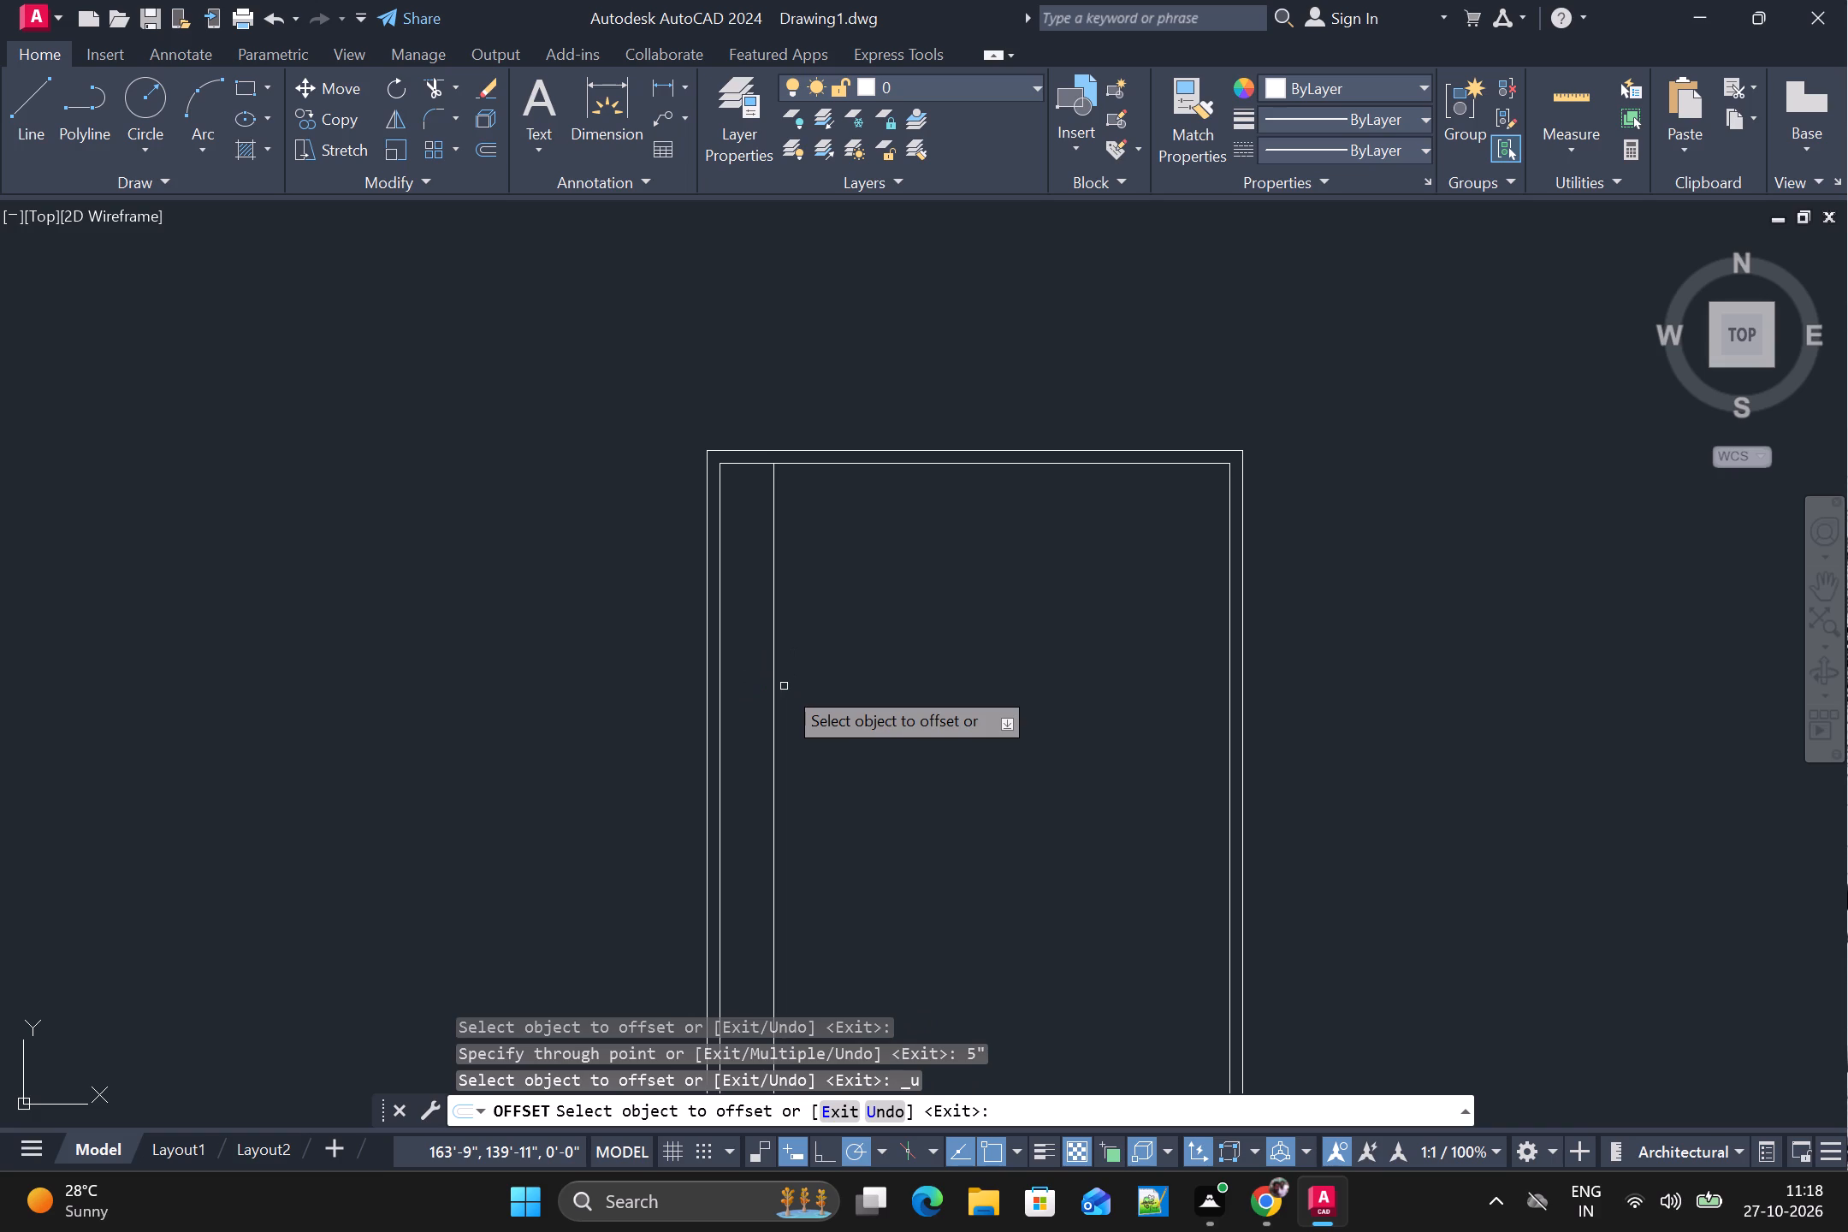
# Offset the vertical line 3' from the left inner wall 9" to the right to form a wall.
pyautogui.click(774, 685)
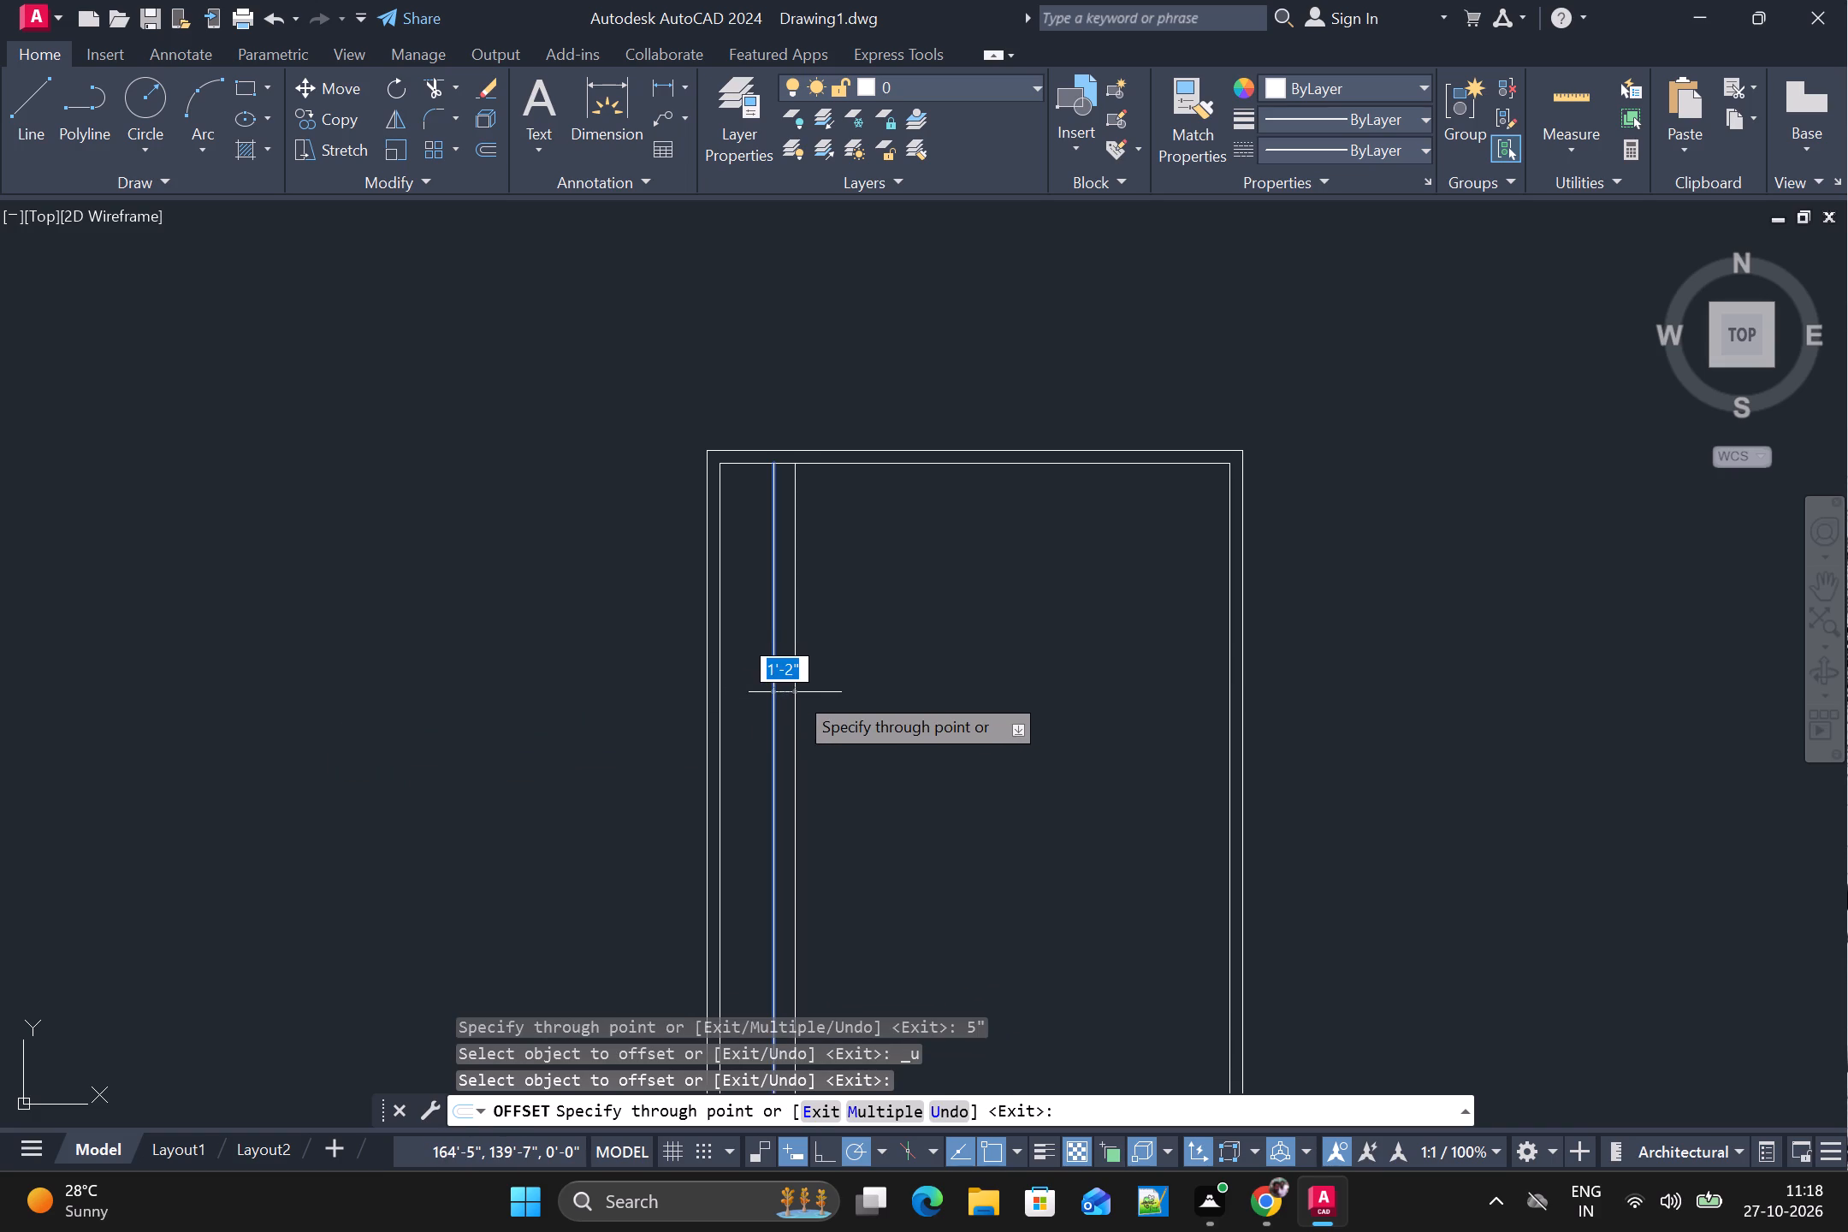
pyautogui.write('9"')
pyautogui.press('Return')
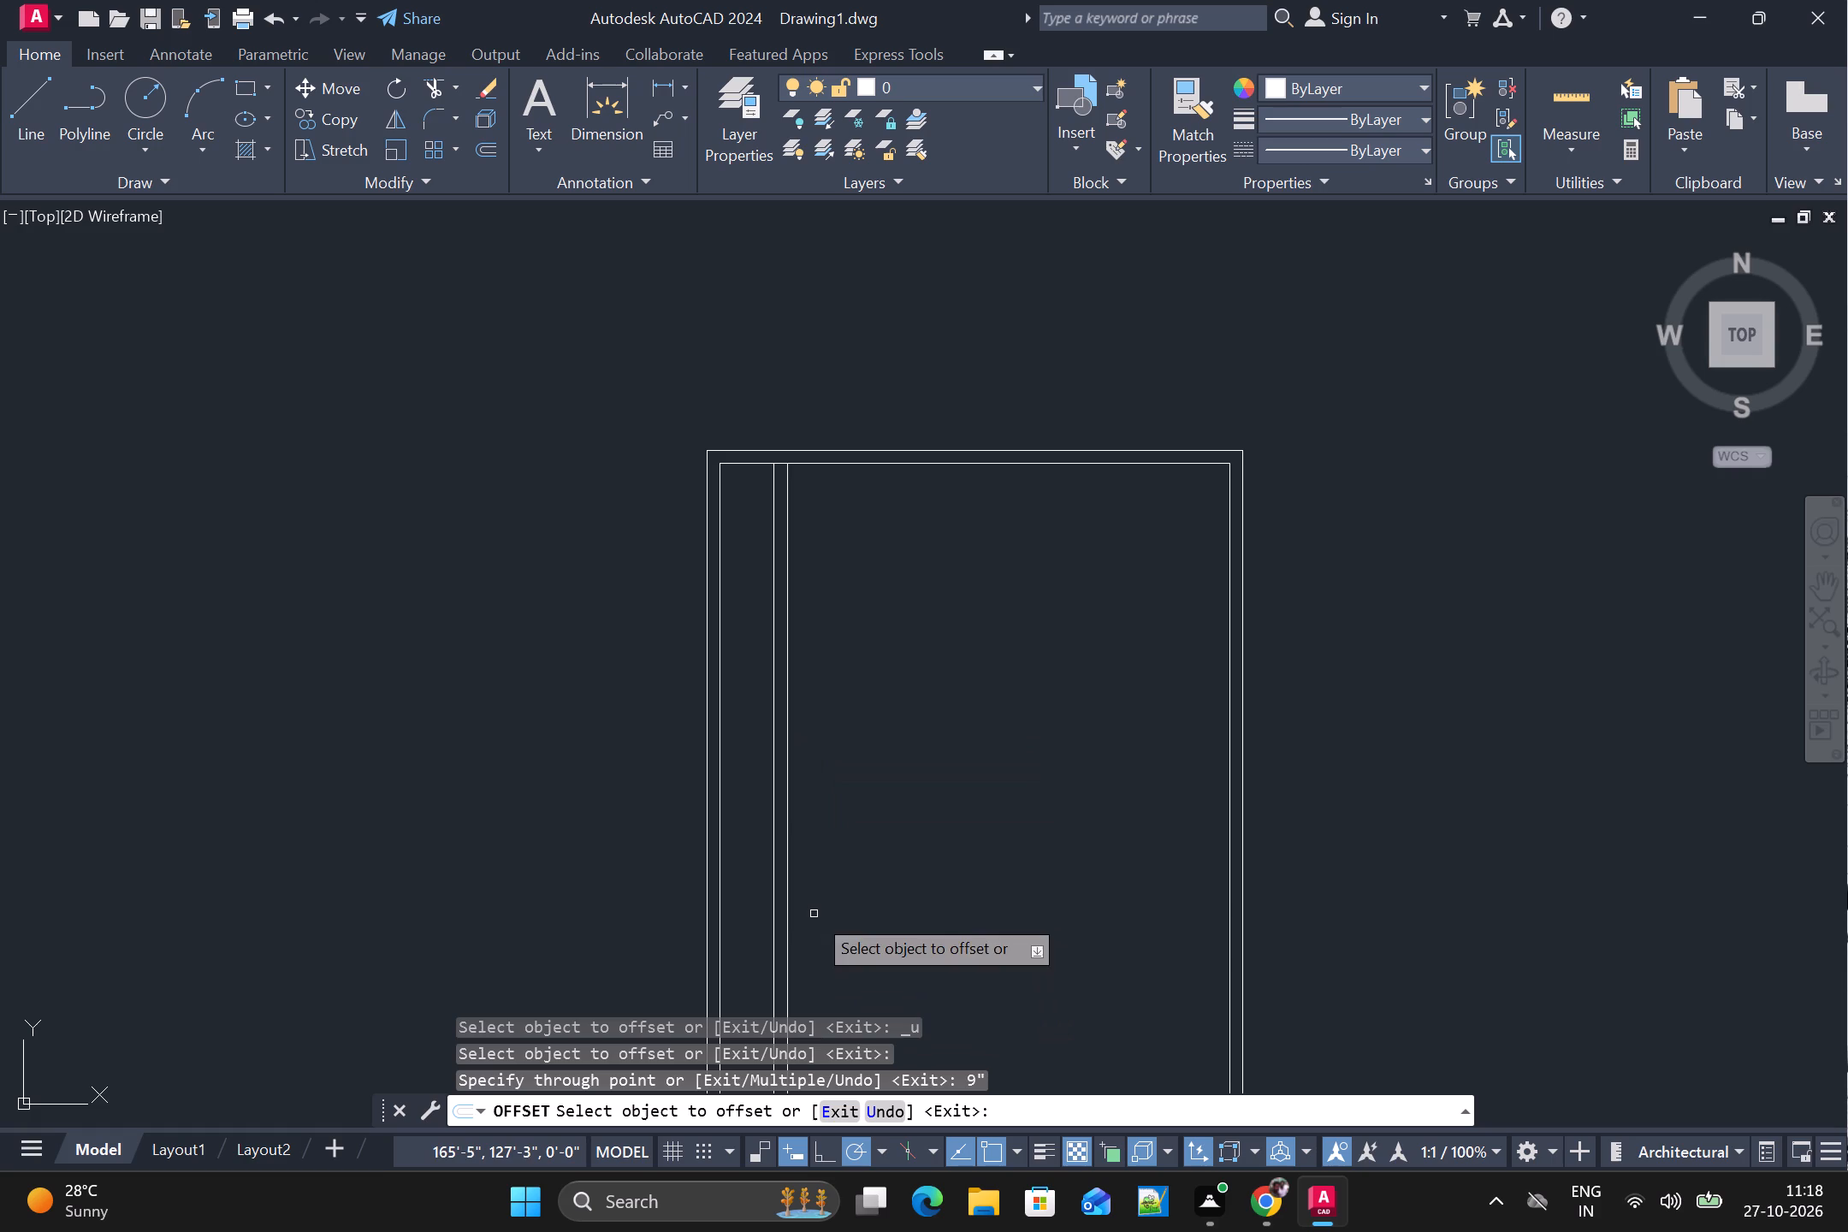
# Offset the 9" wall's right line 10' to the right, and offset the resulting line 5" to form a partition wall.
pyautogui.click(790, 753)
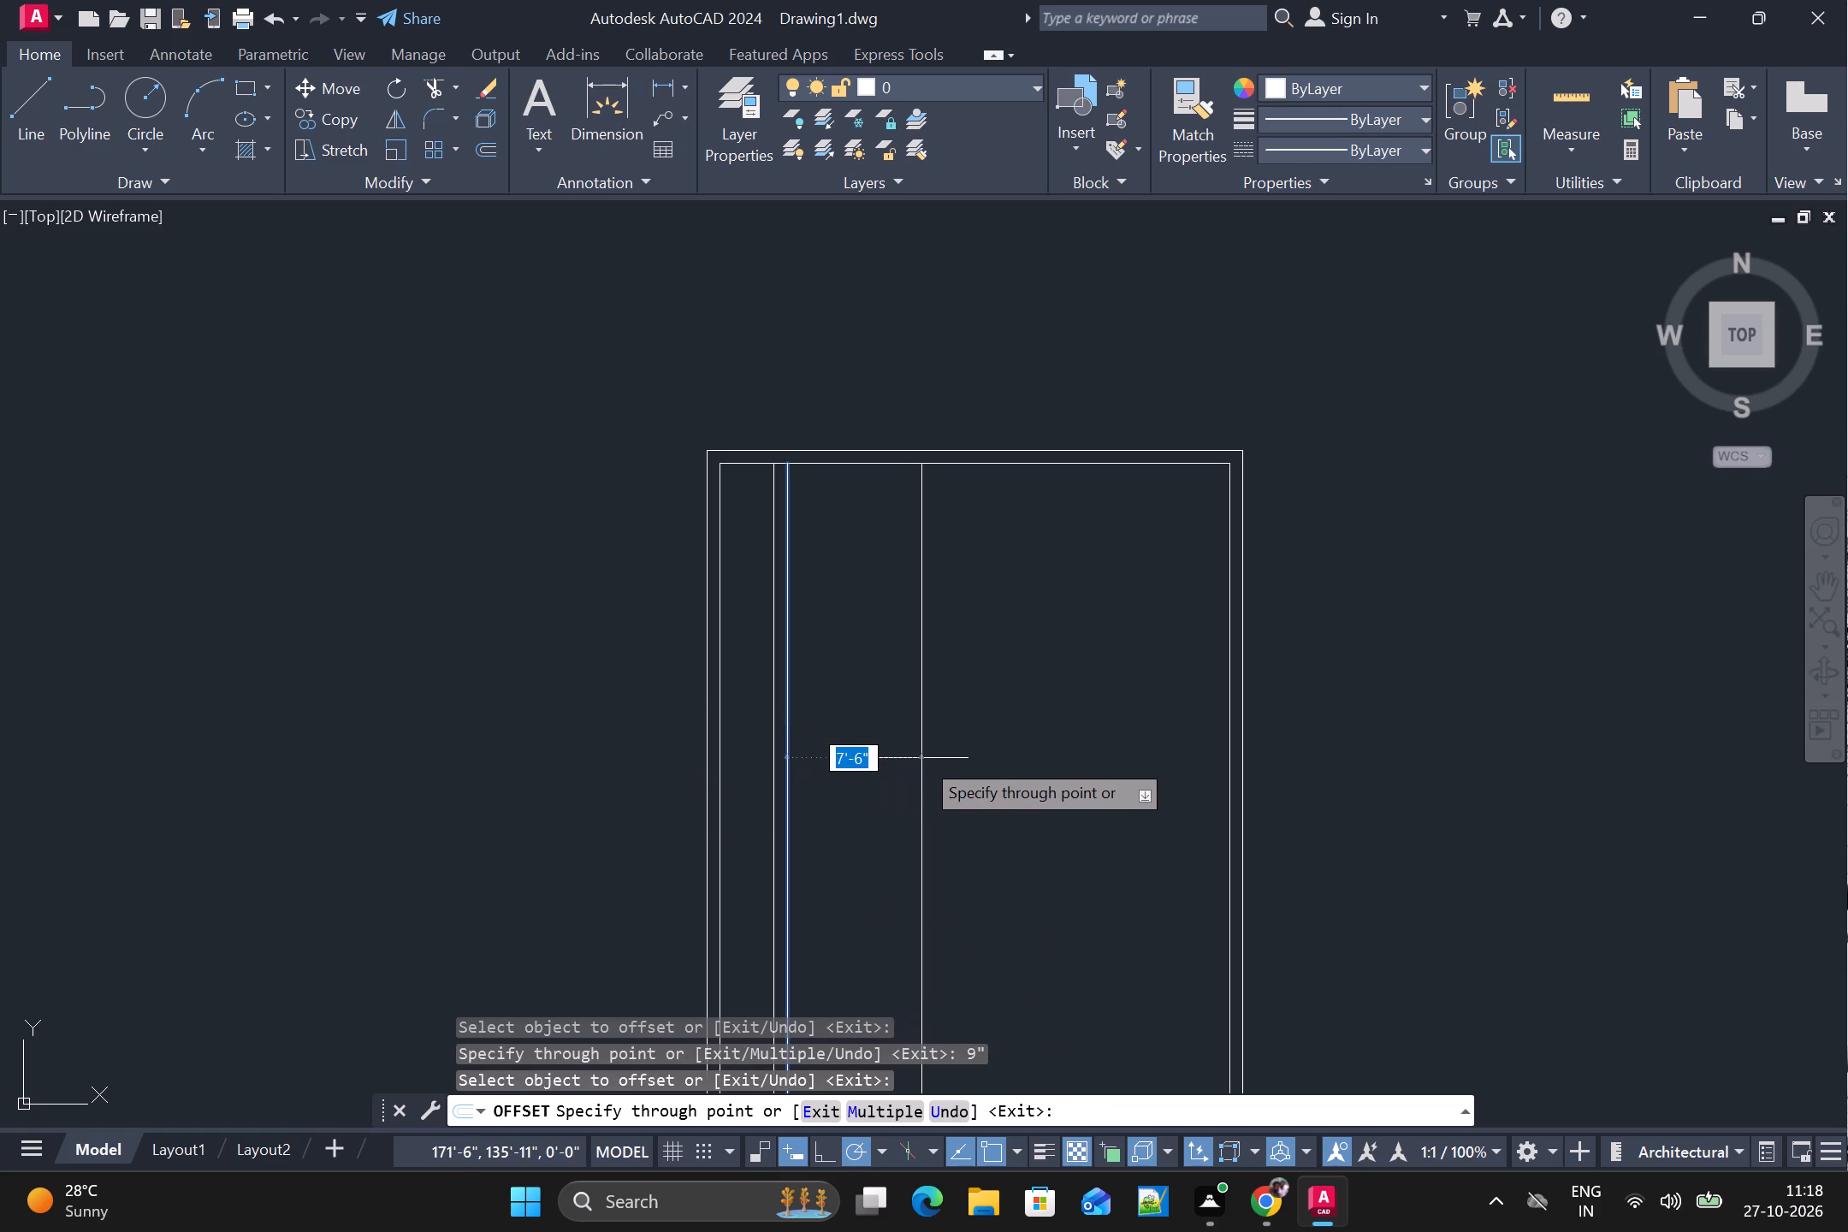
pyautogui.write("10'")
pyautogui.press('Return')
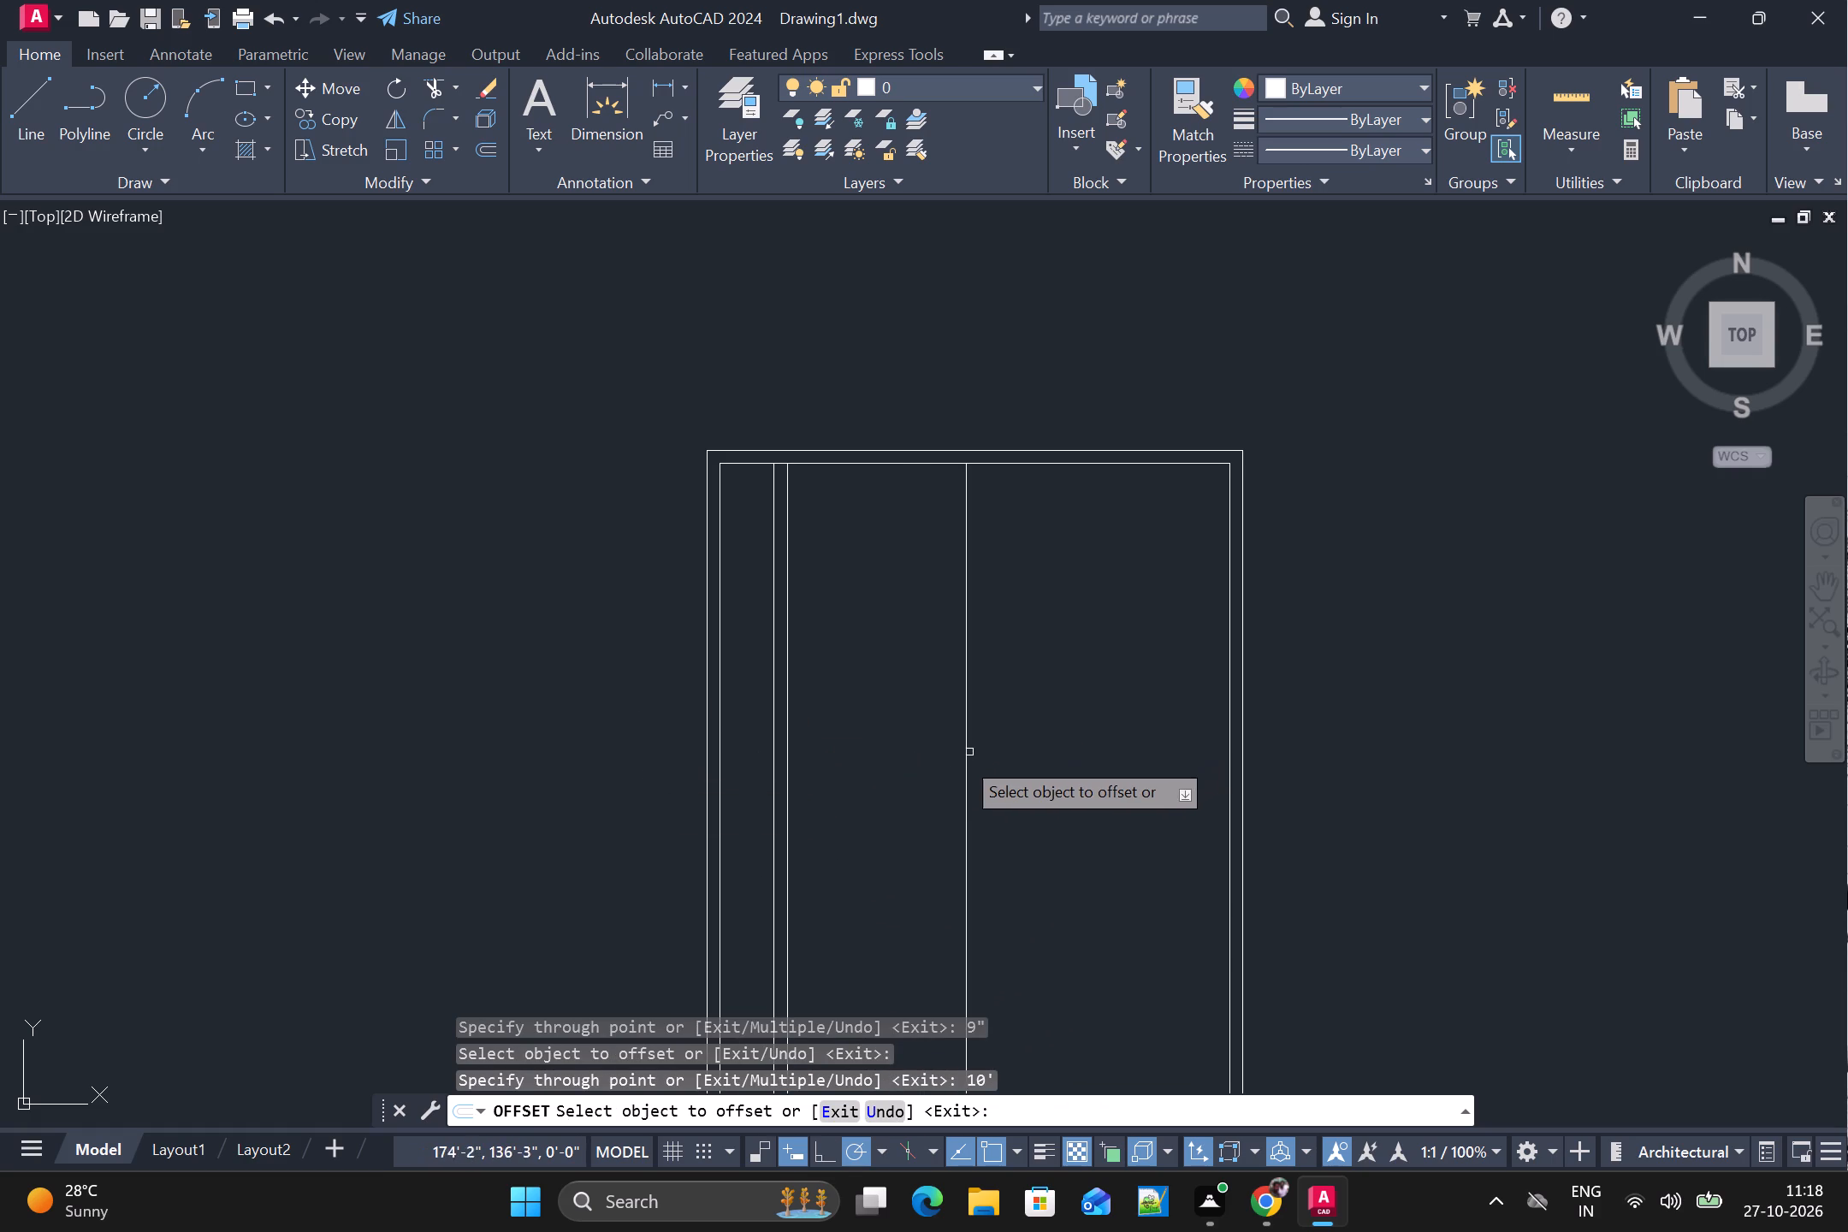
pyautogui.click(965, 742)
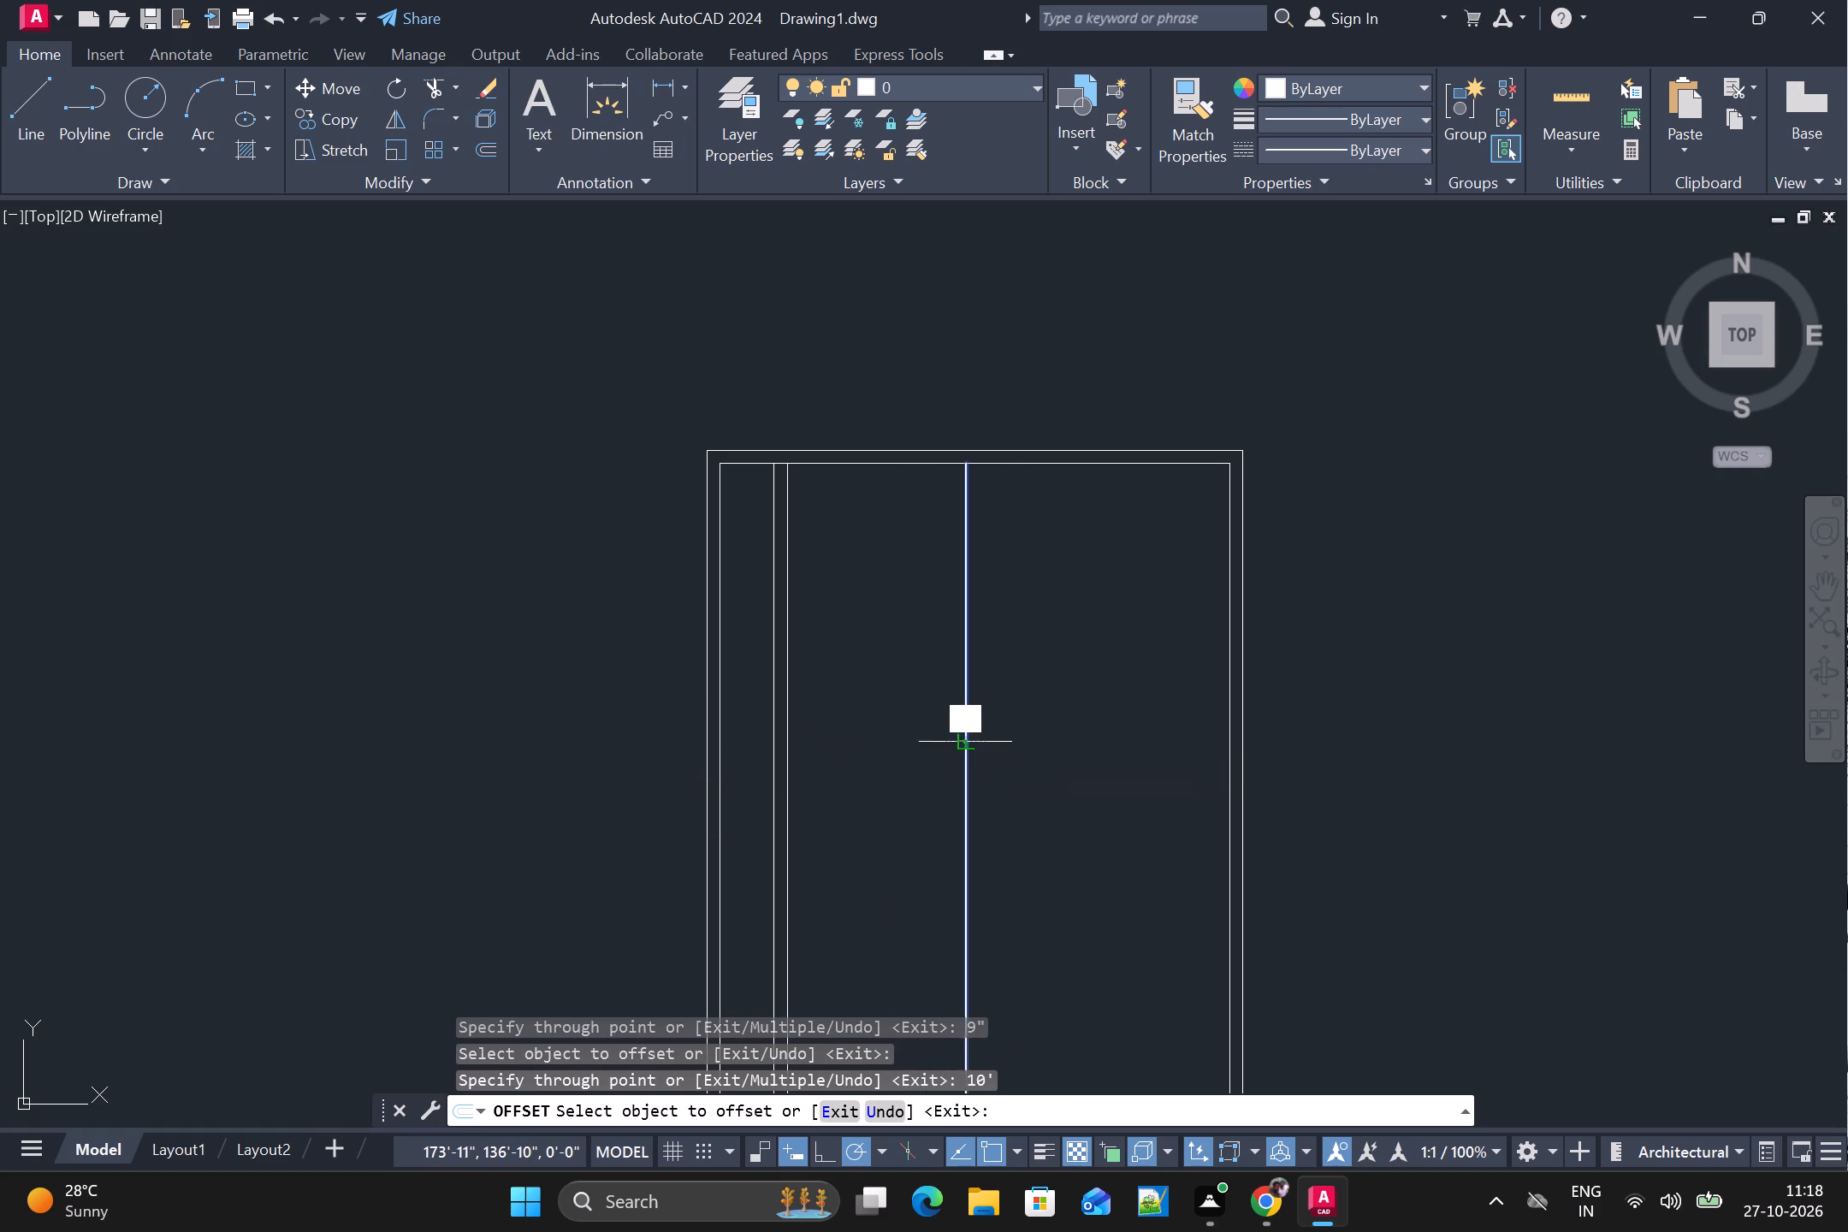
pyautogui.write('5"')
pyautogui.press('Return')
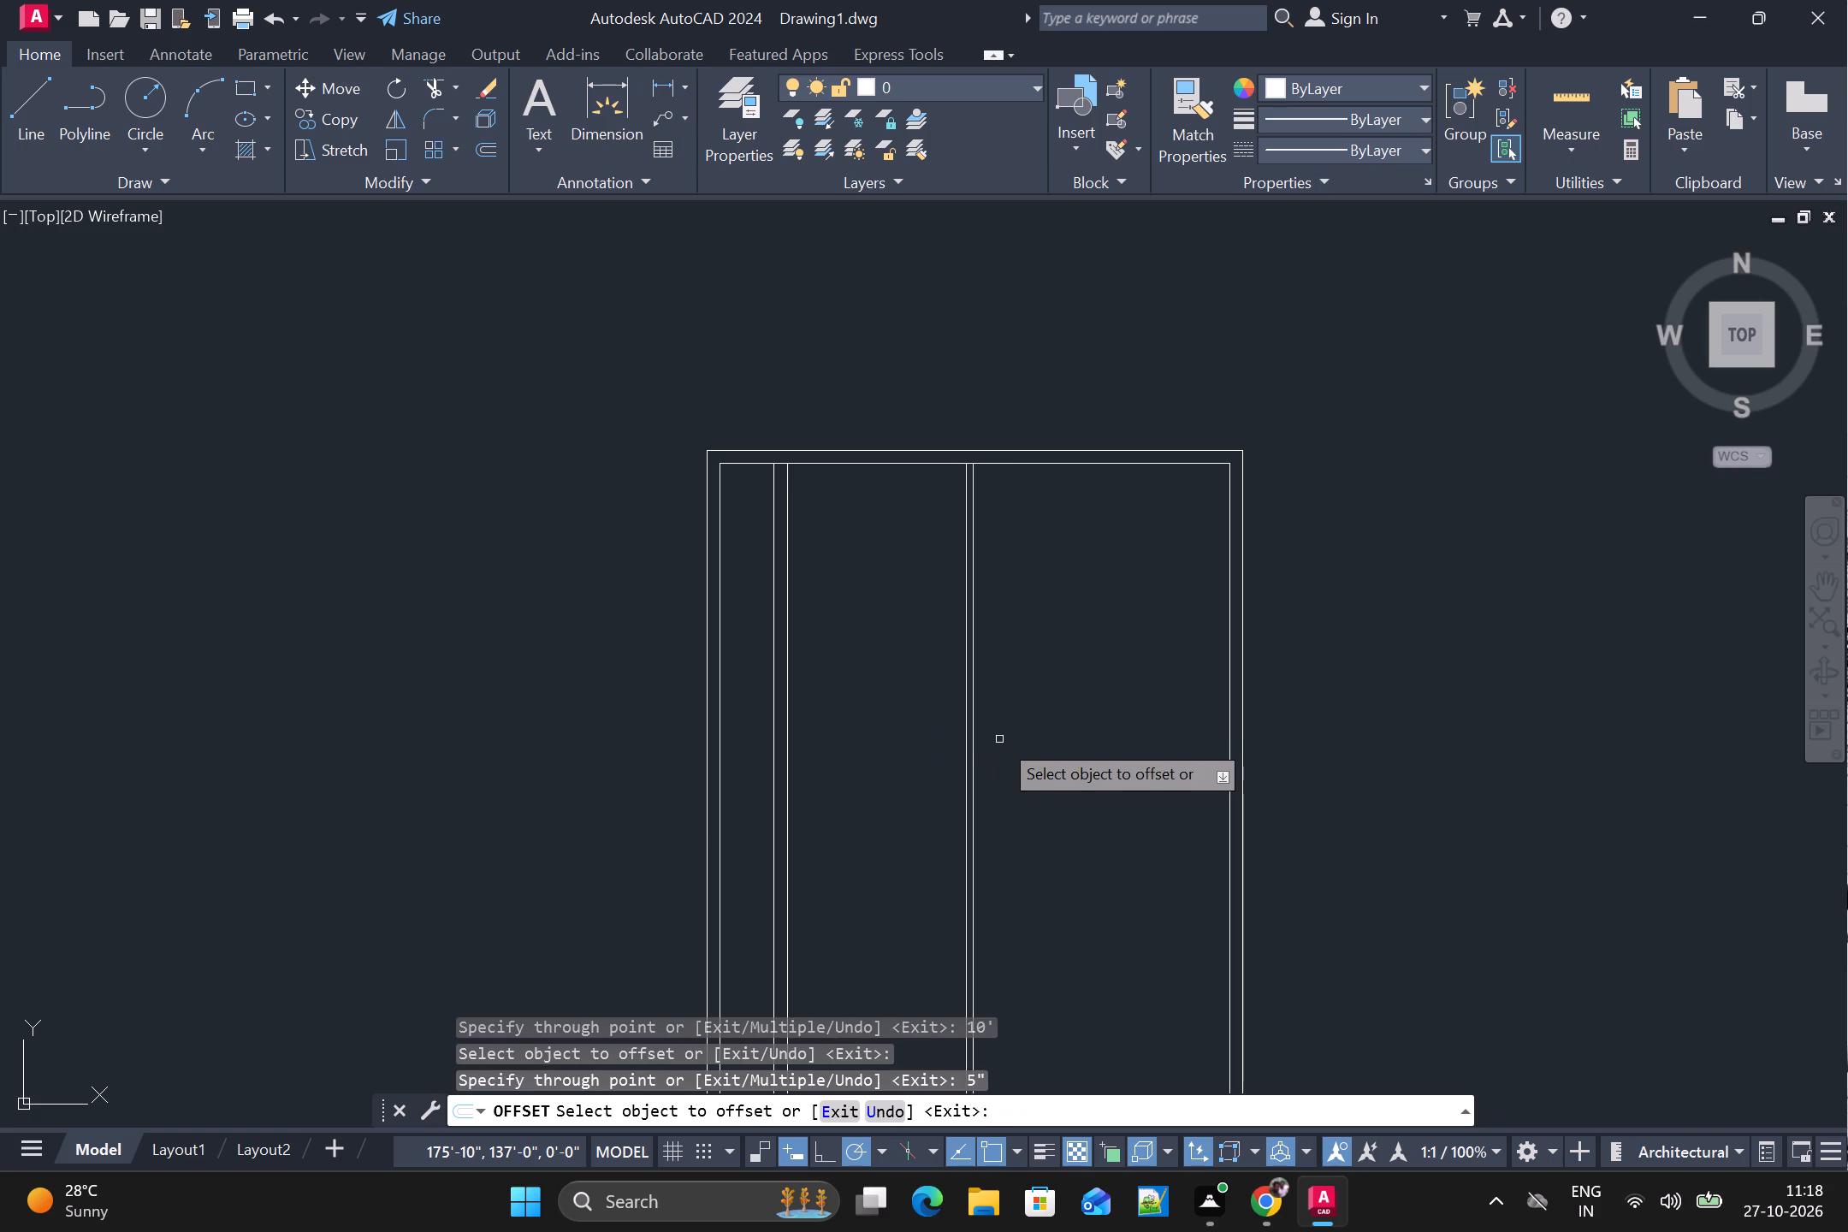
# Offset the 5" partition's right line 4' to the right, and offset the resulting line 5" to form another partition wall.
pyautogui.click(974, 760)
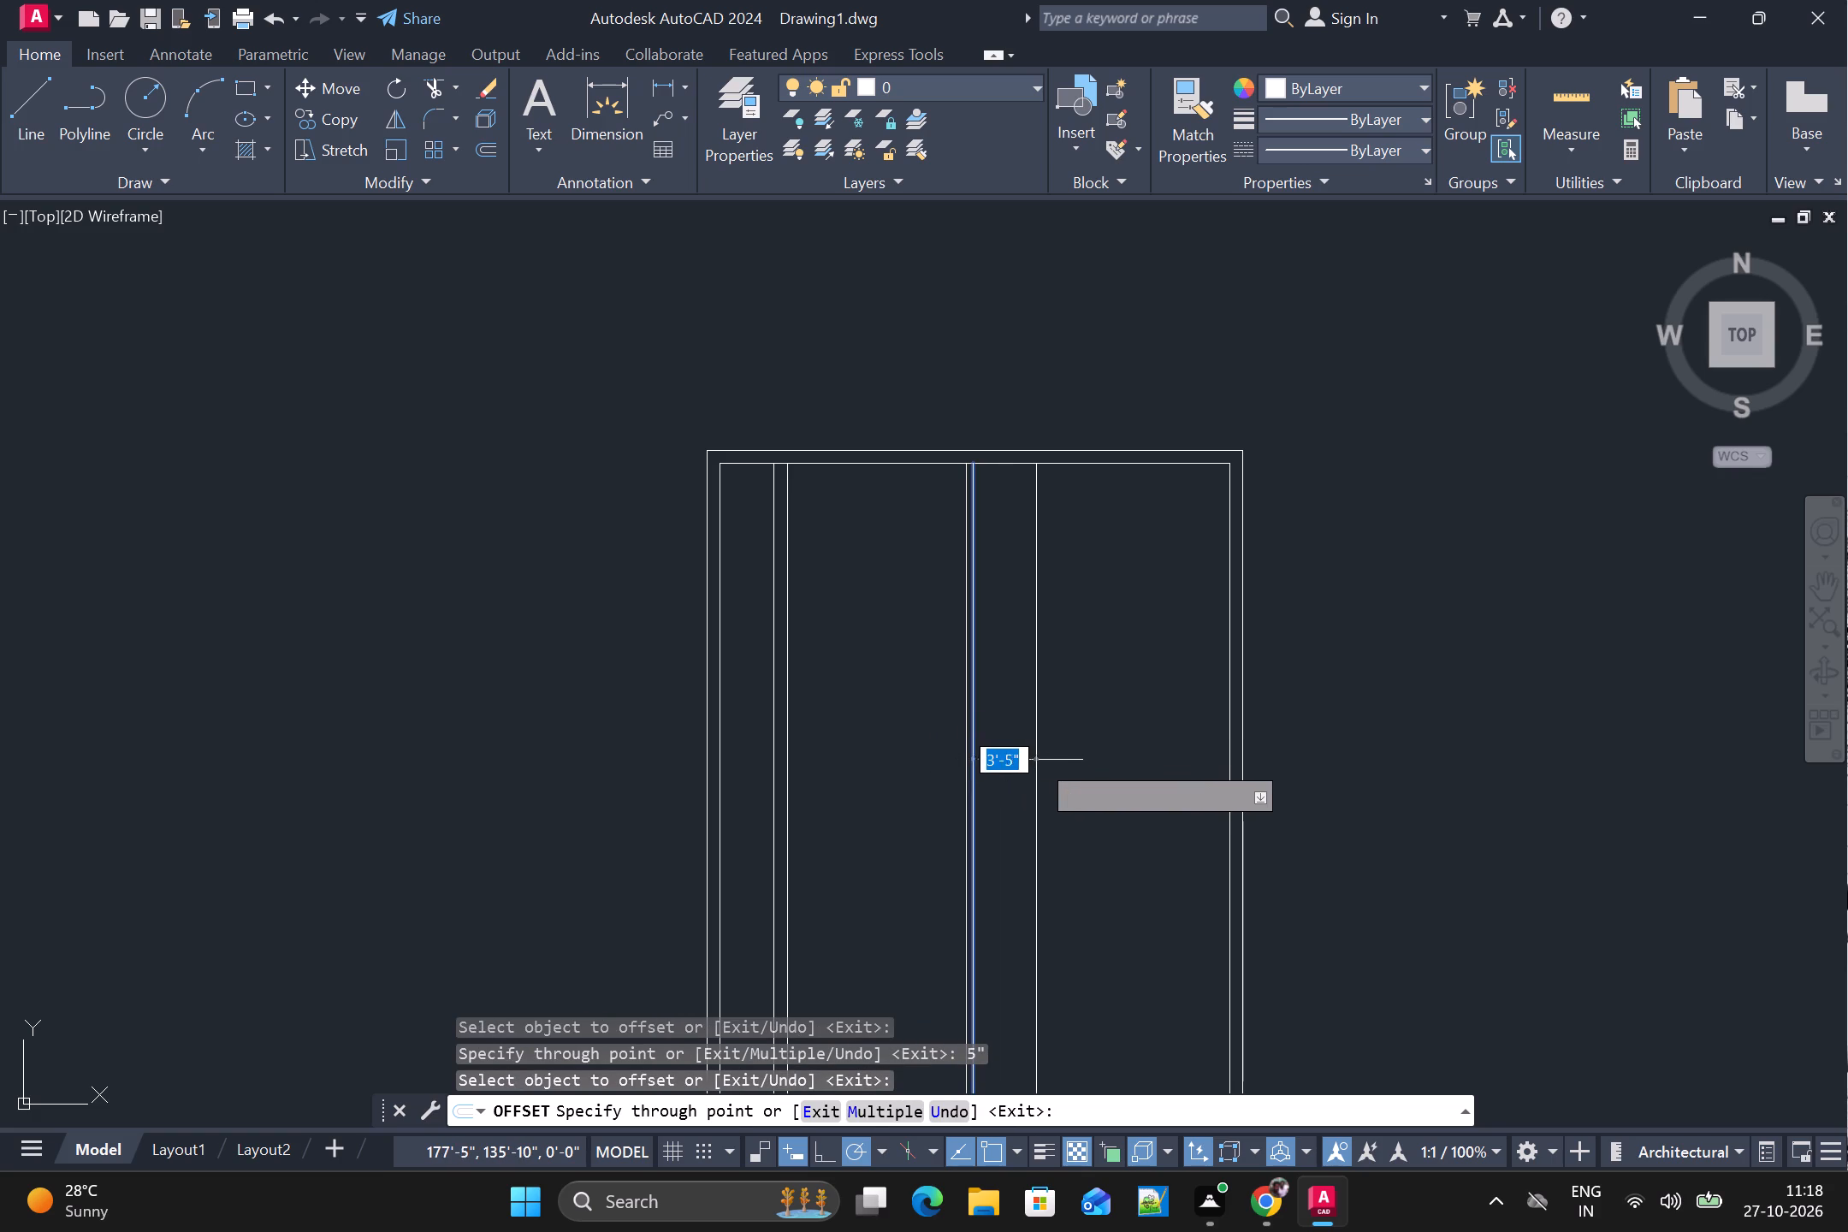
pyautogui.write("4'")
pyautogui.press('Return')
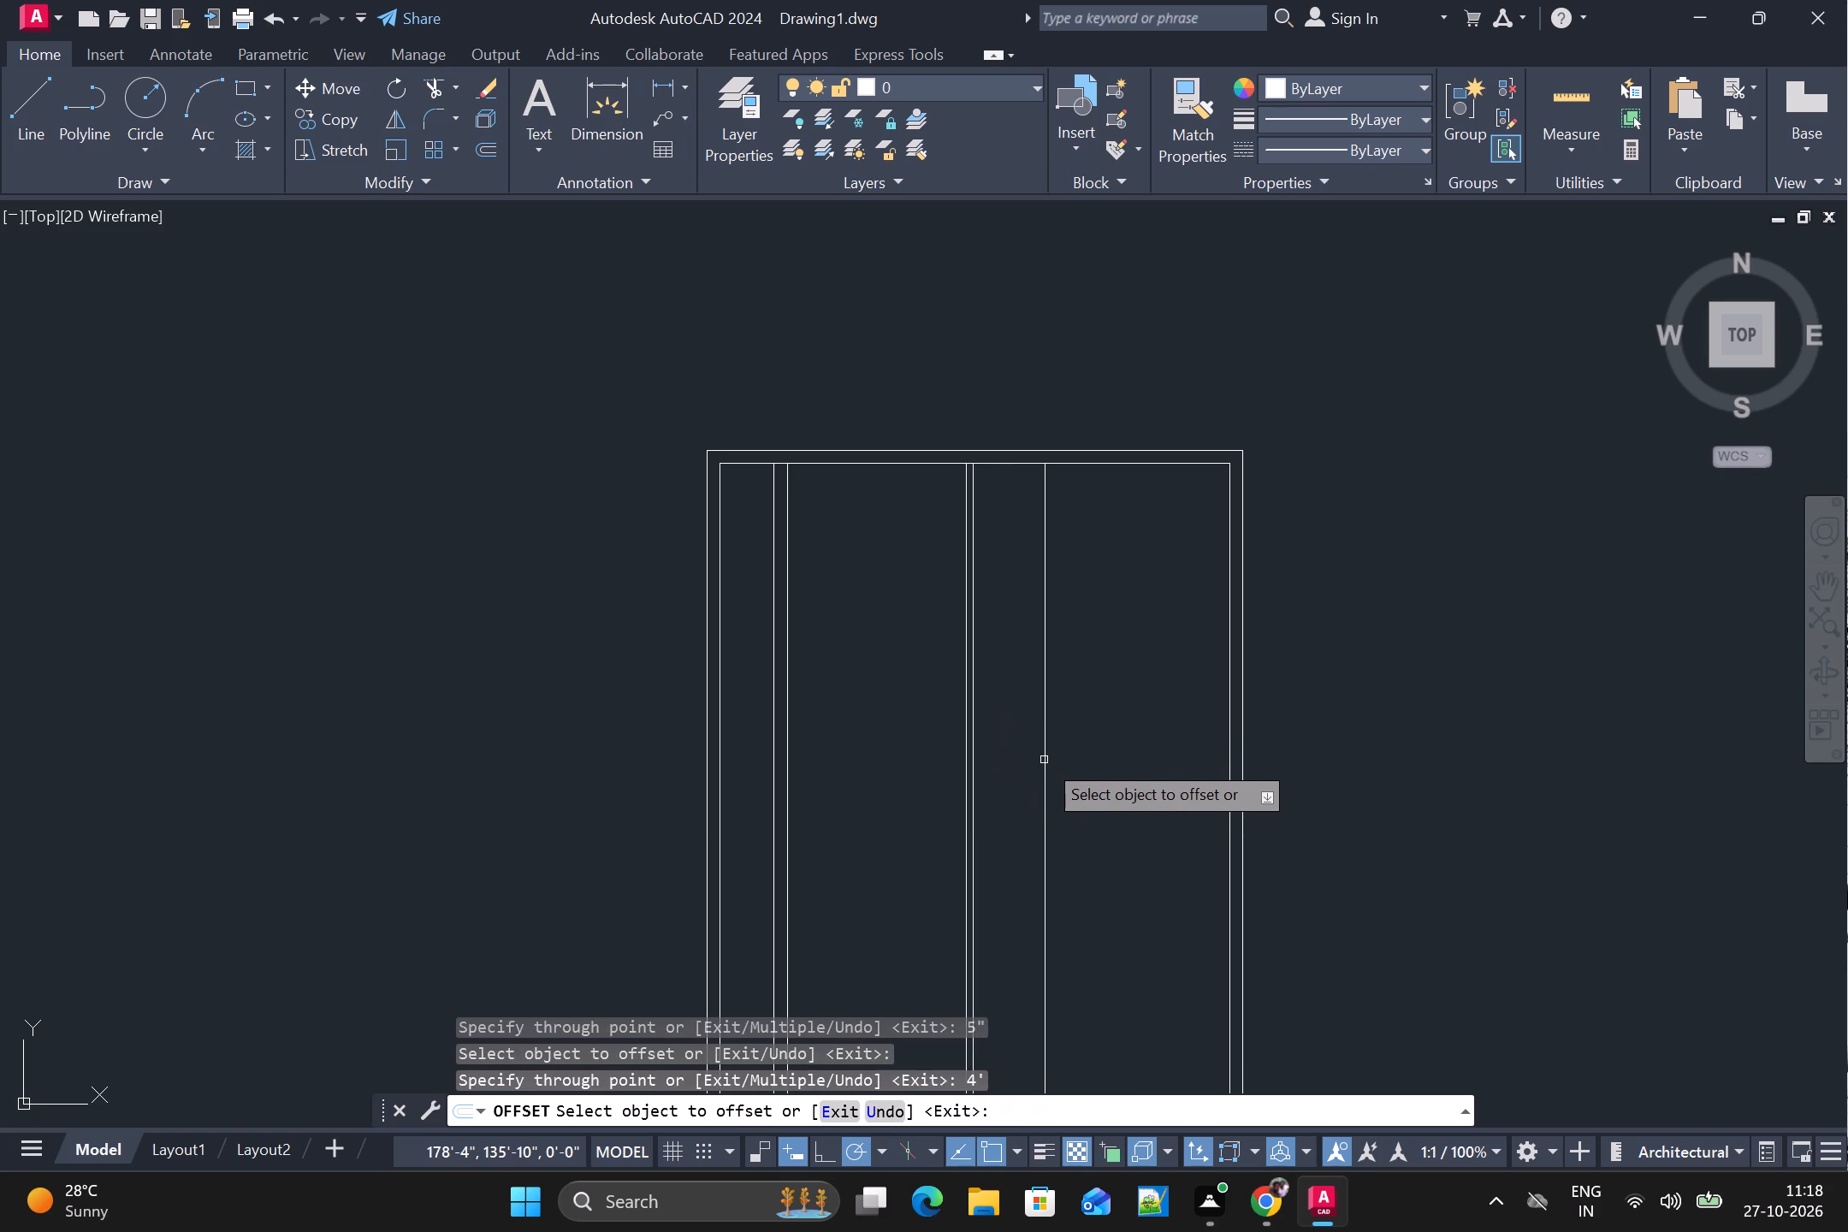
pyautogui.click(1044, 760)
pyautogui.write('5"')
pyautogui.press('Return')
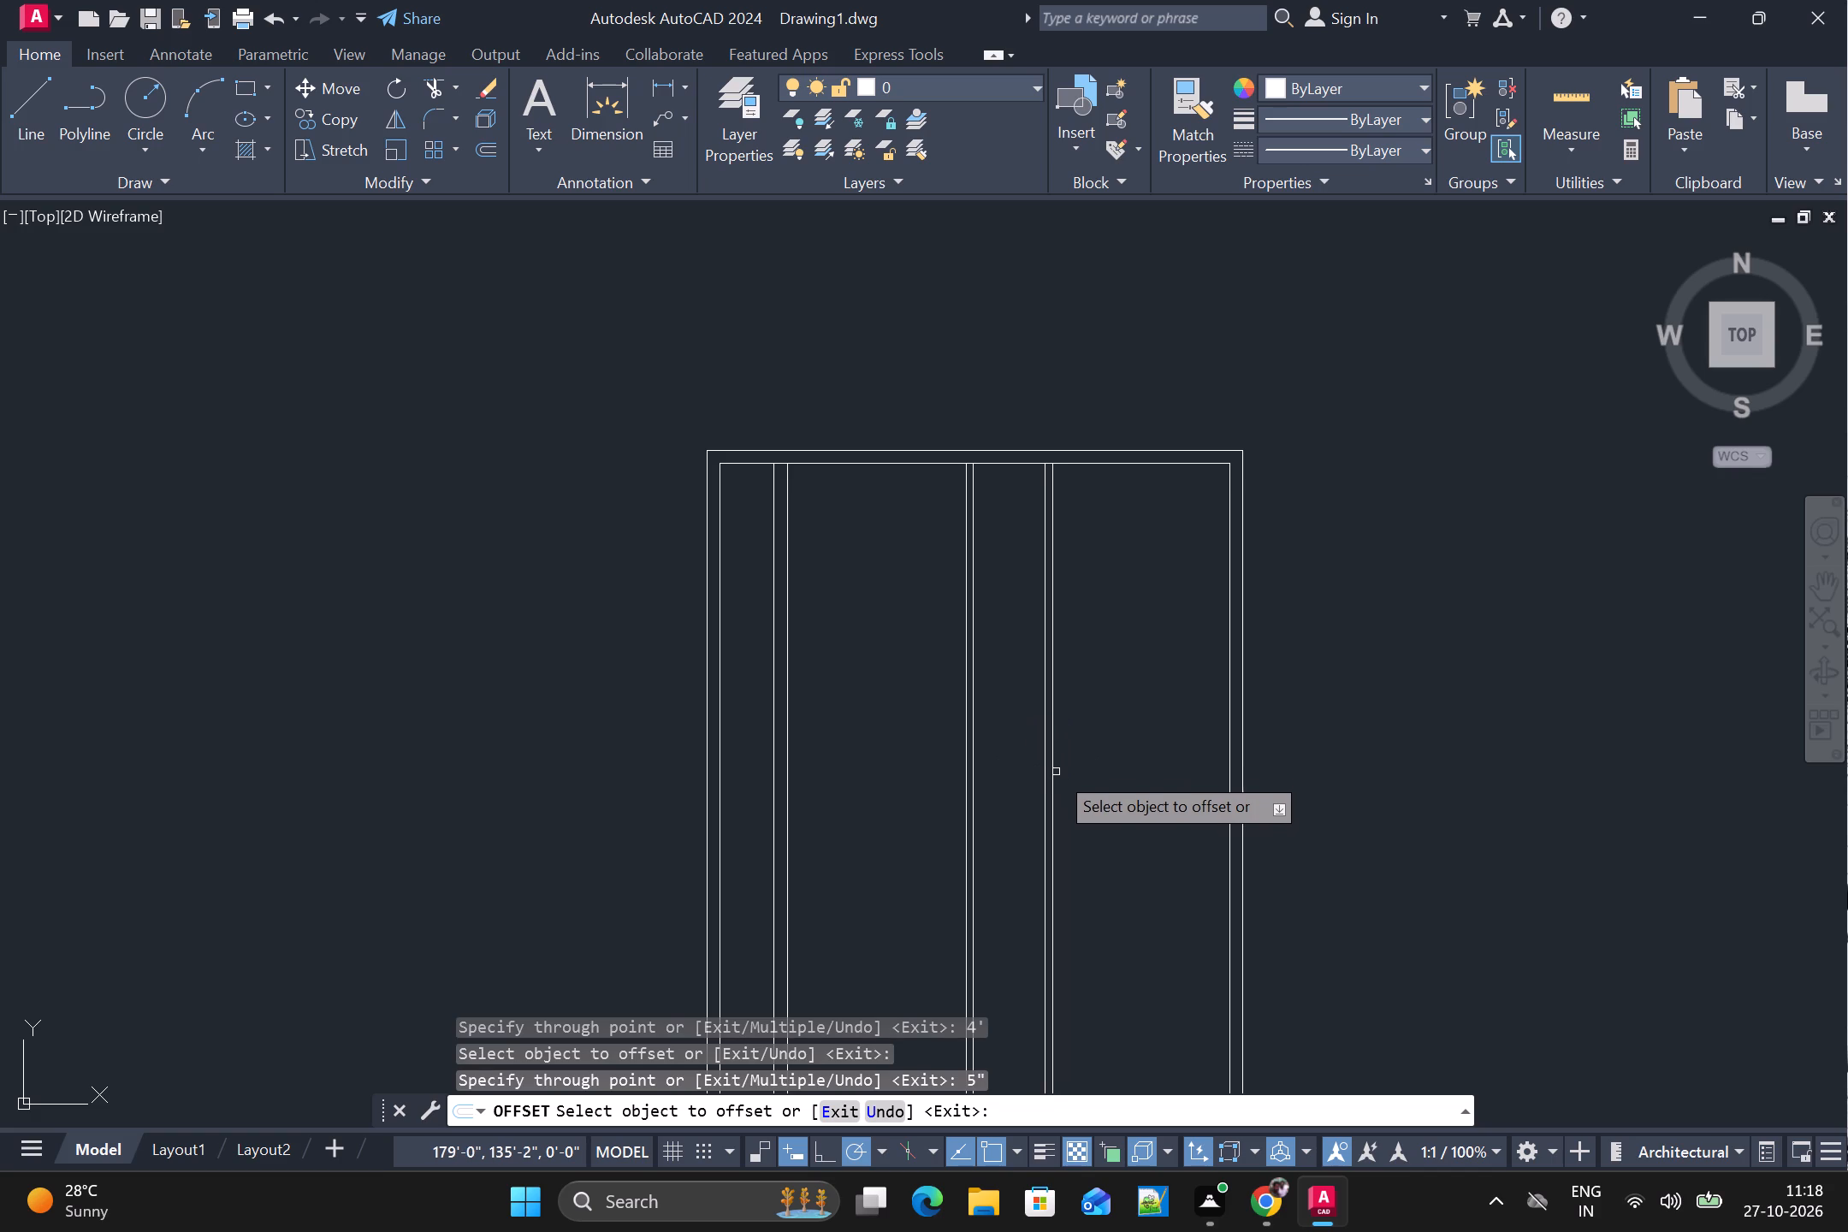
pyautogui.click(1053, 778)
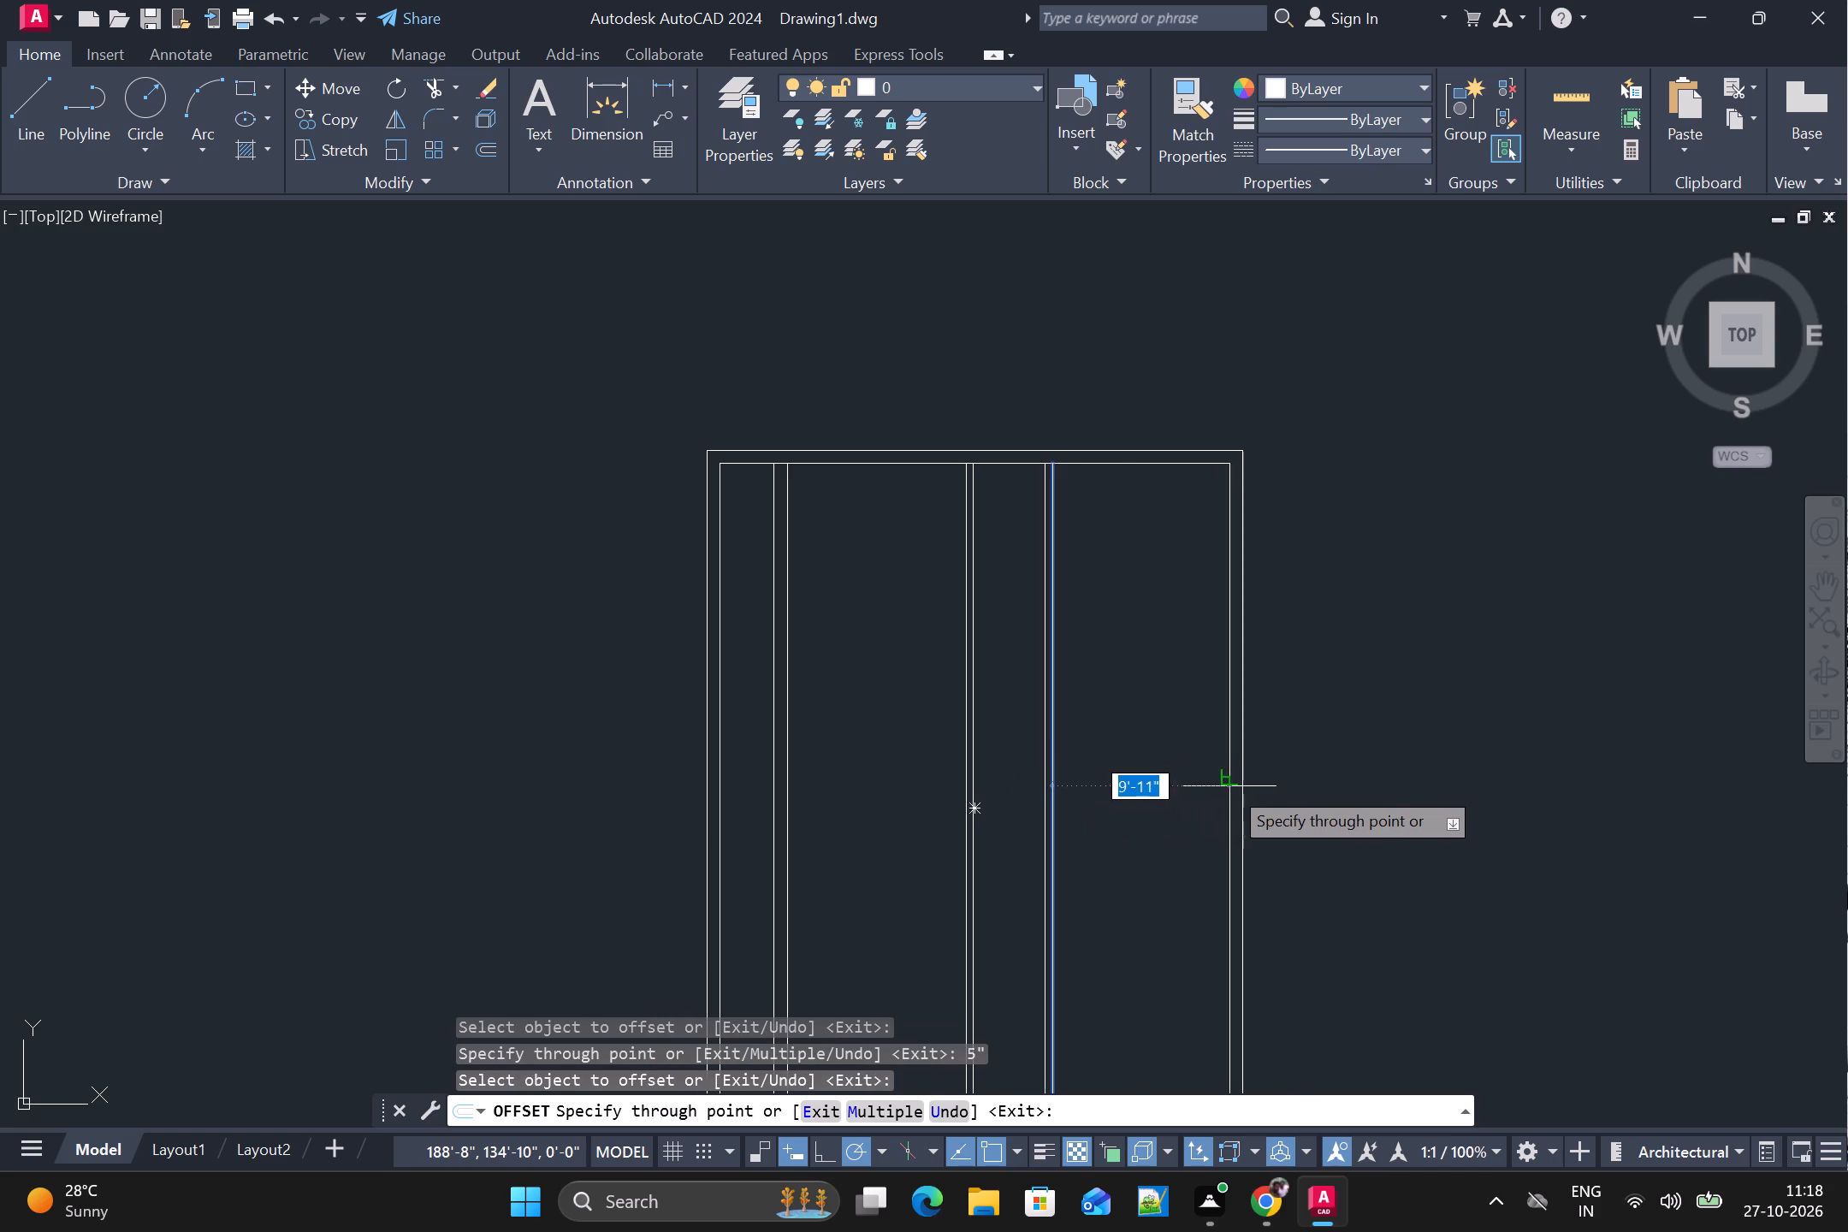
pyautogui.press('Escape')
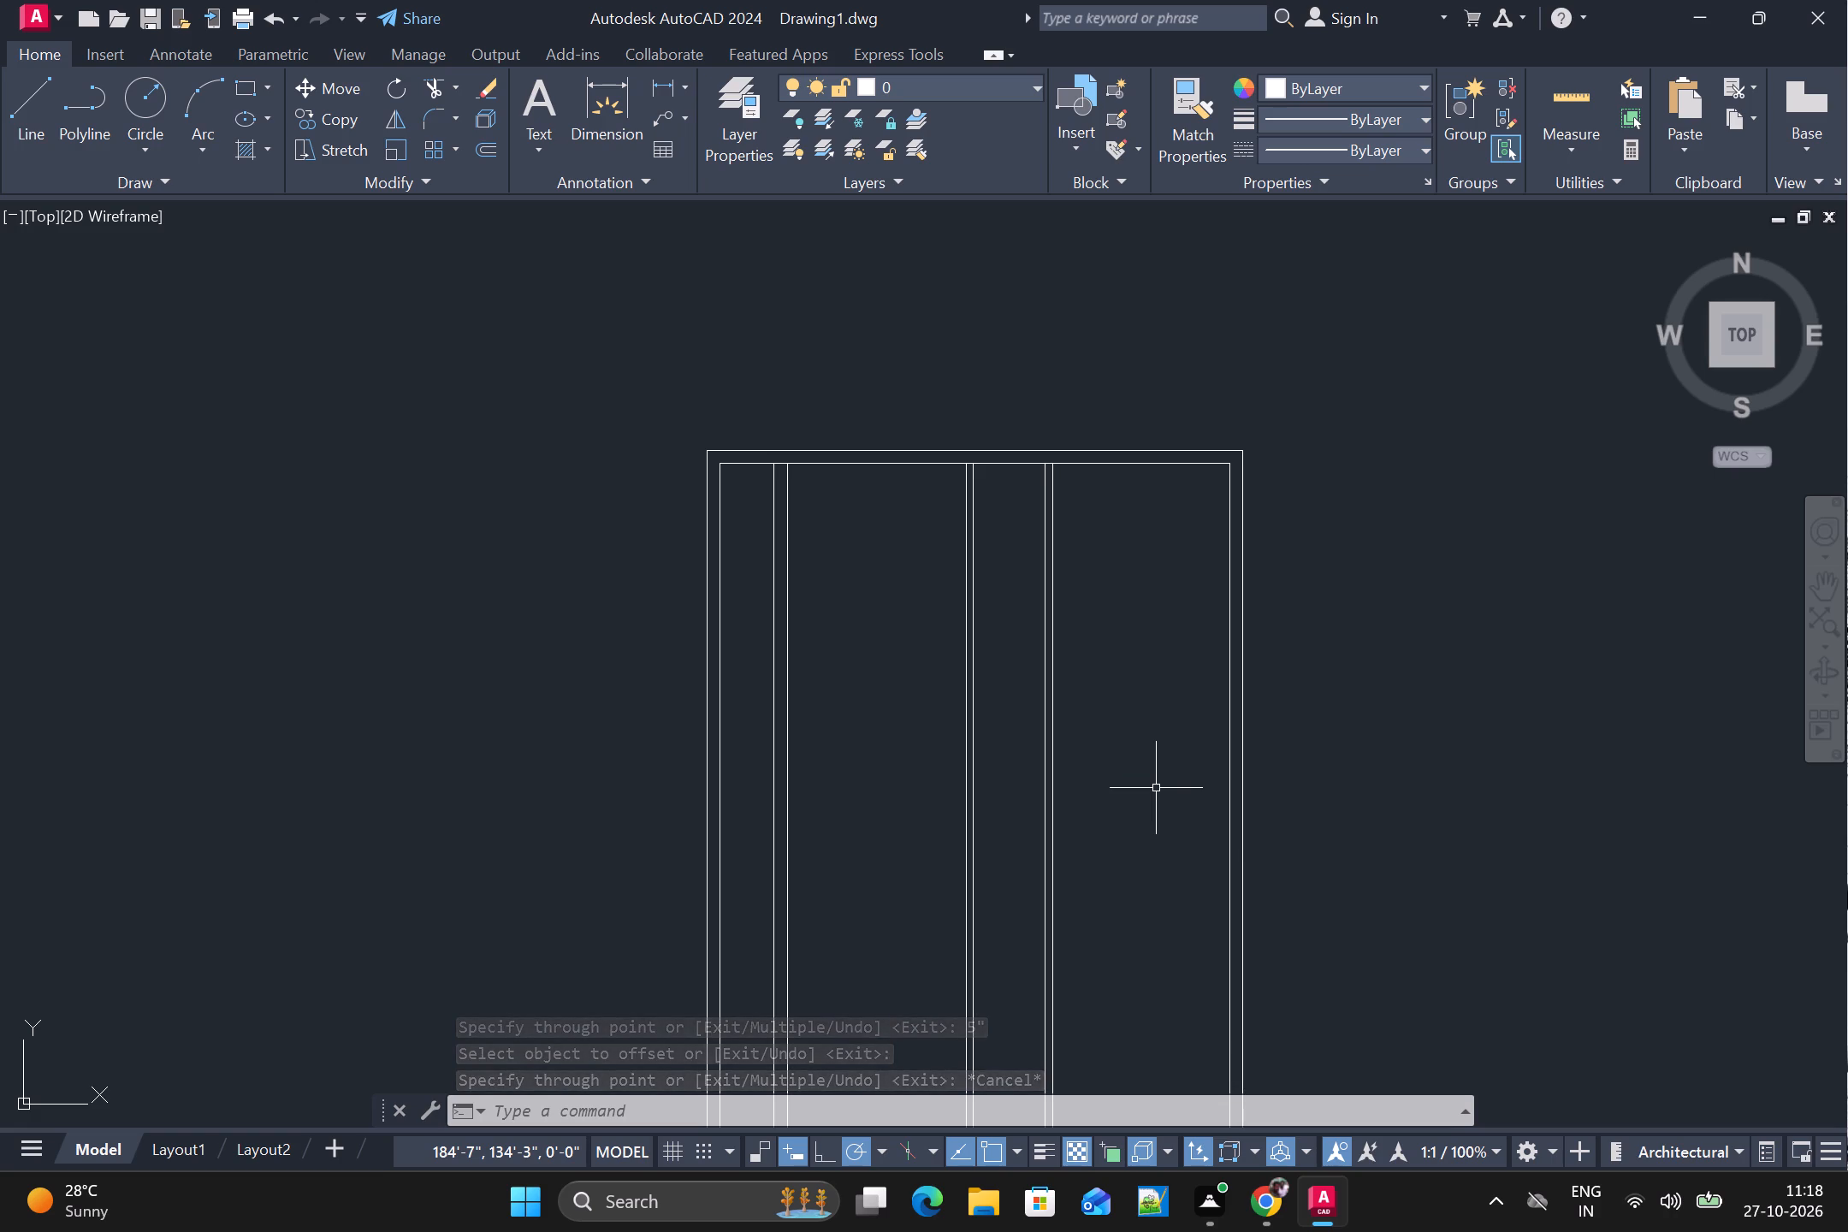
# Offset the inner wall's top horizontal line 11' downward using Through mode.
pyautogui.press('space')
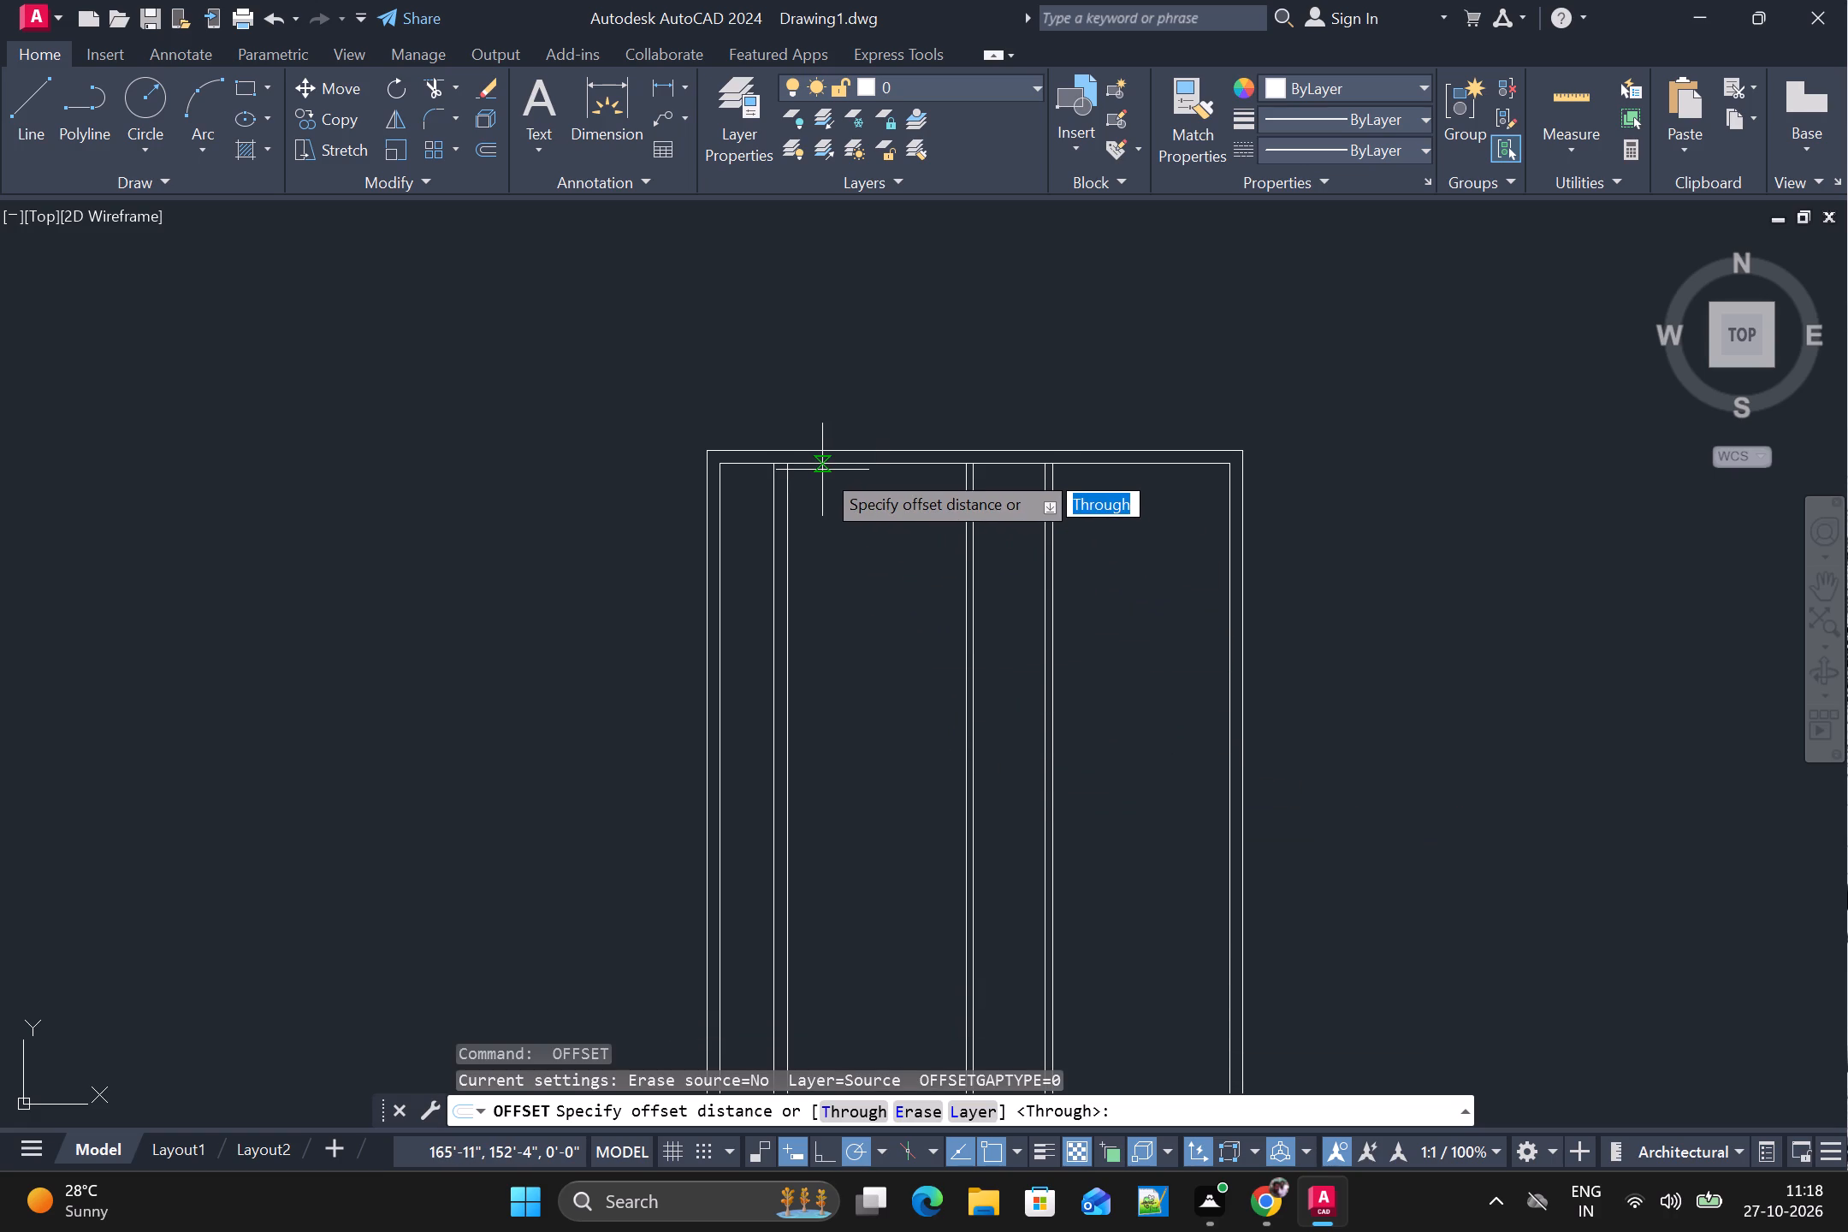
pyautogui.write('t')
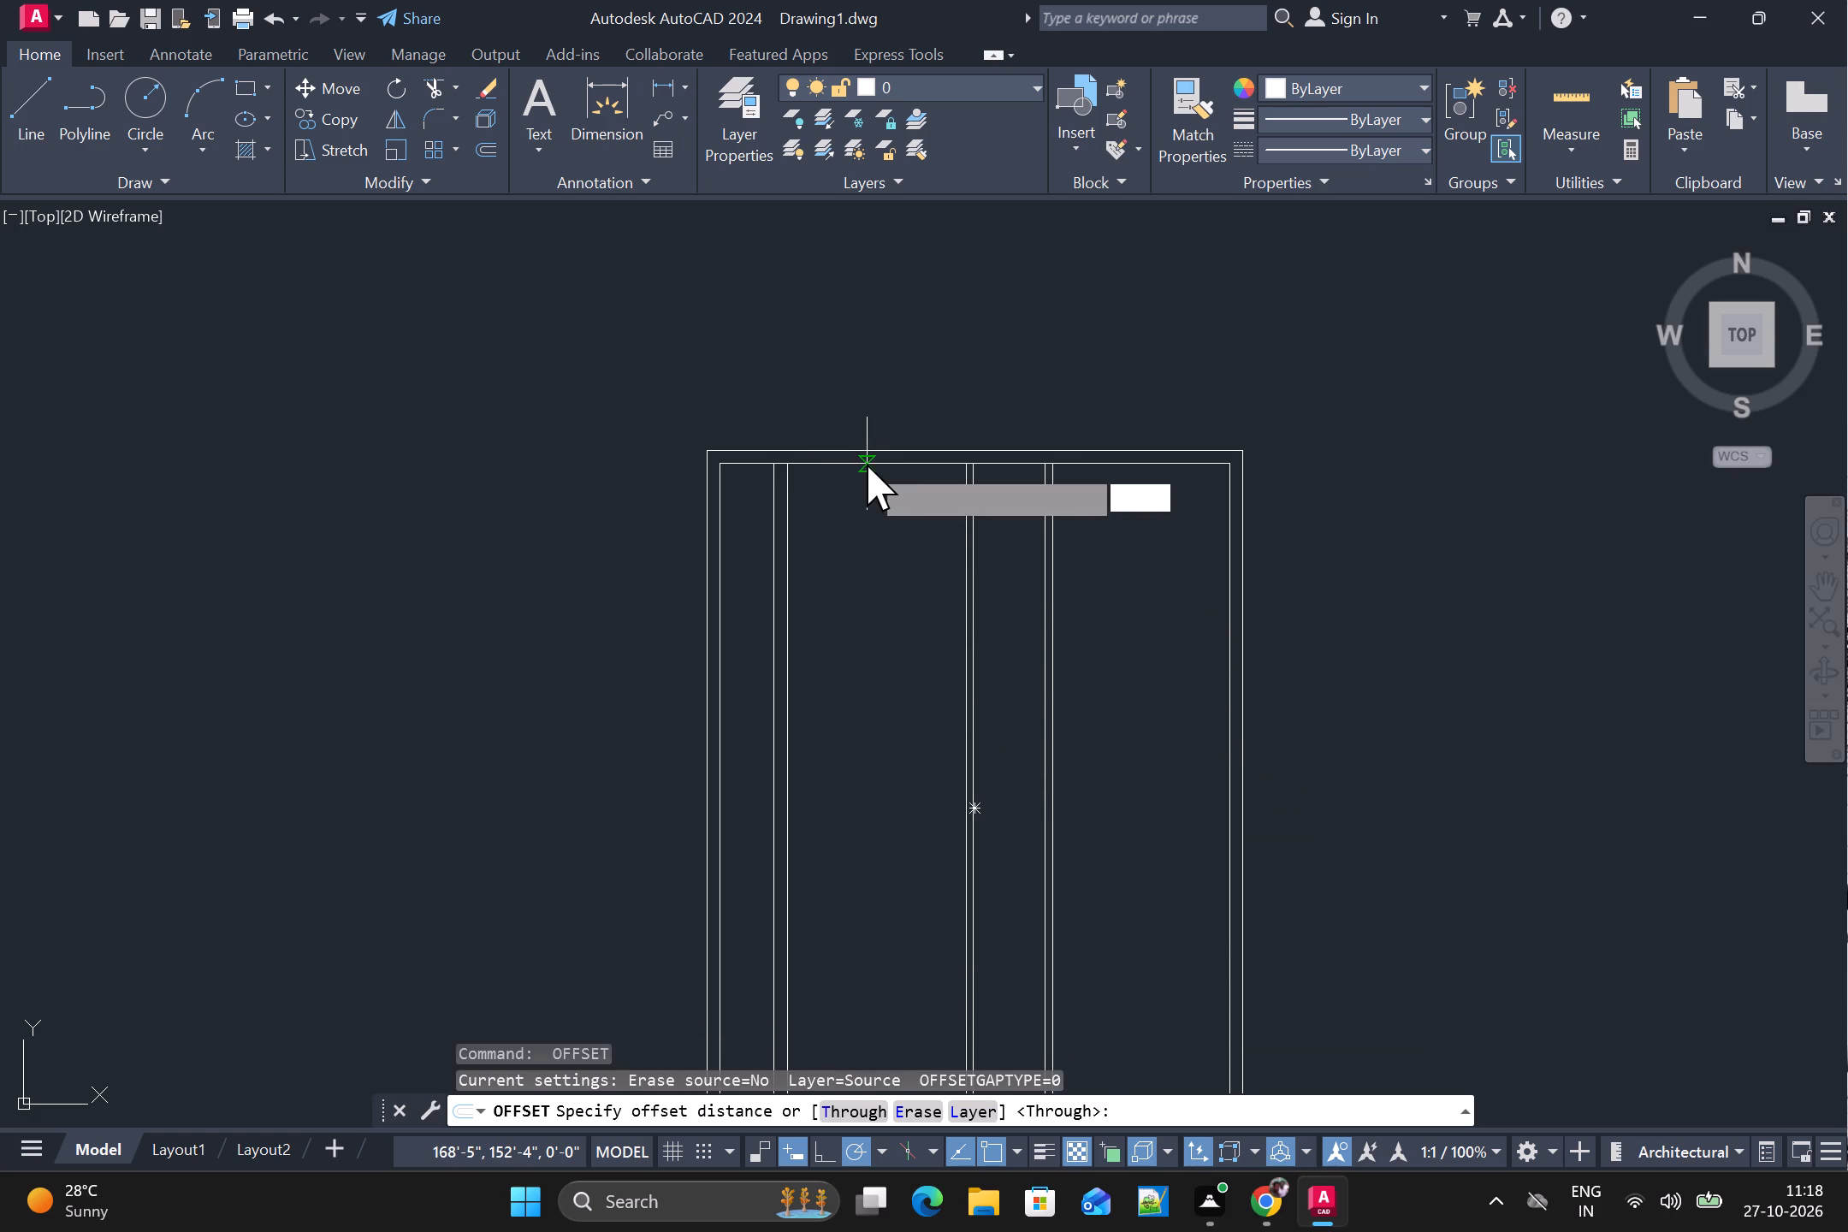
pyautogui.press('space')
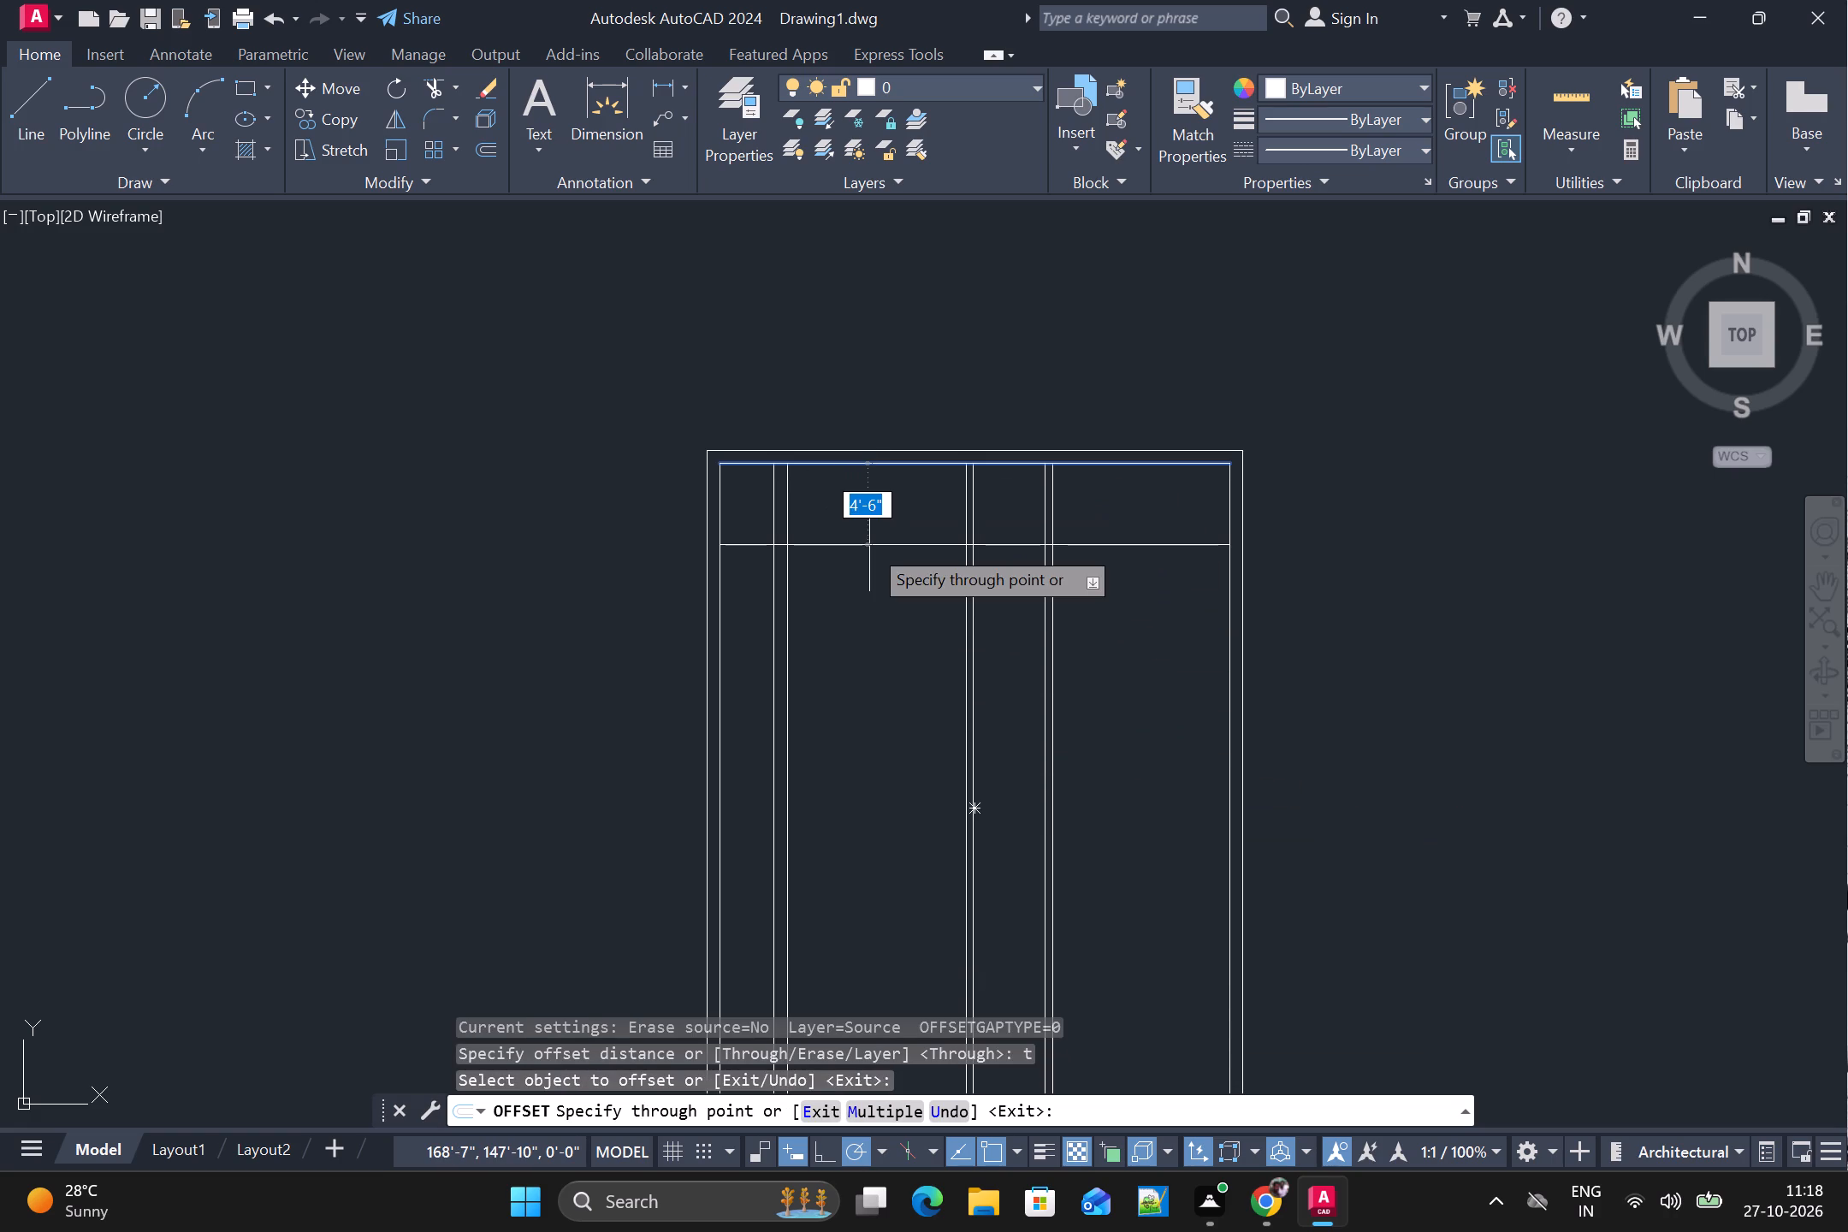
pyautogui.write("11'")
pyautogui.press('Return')
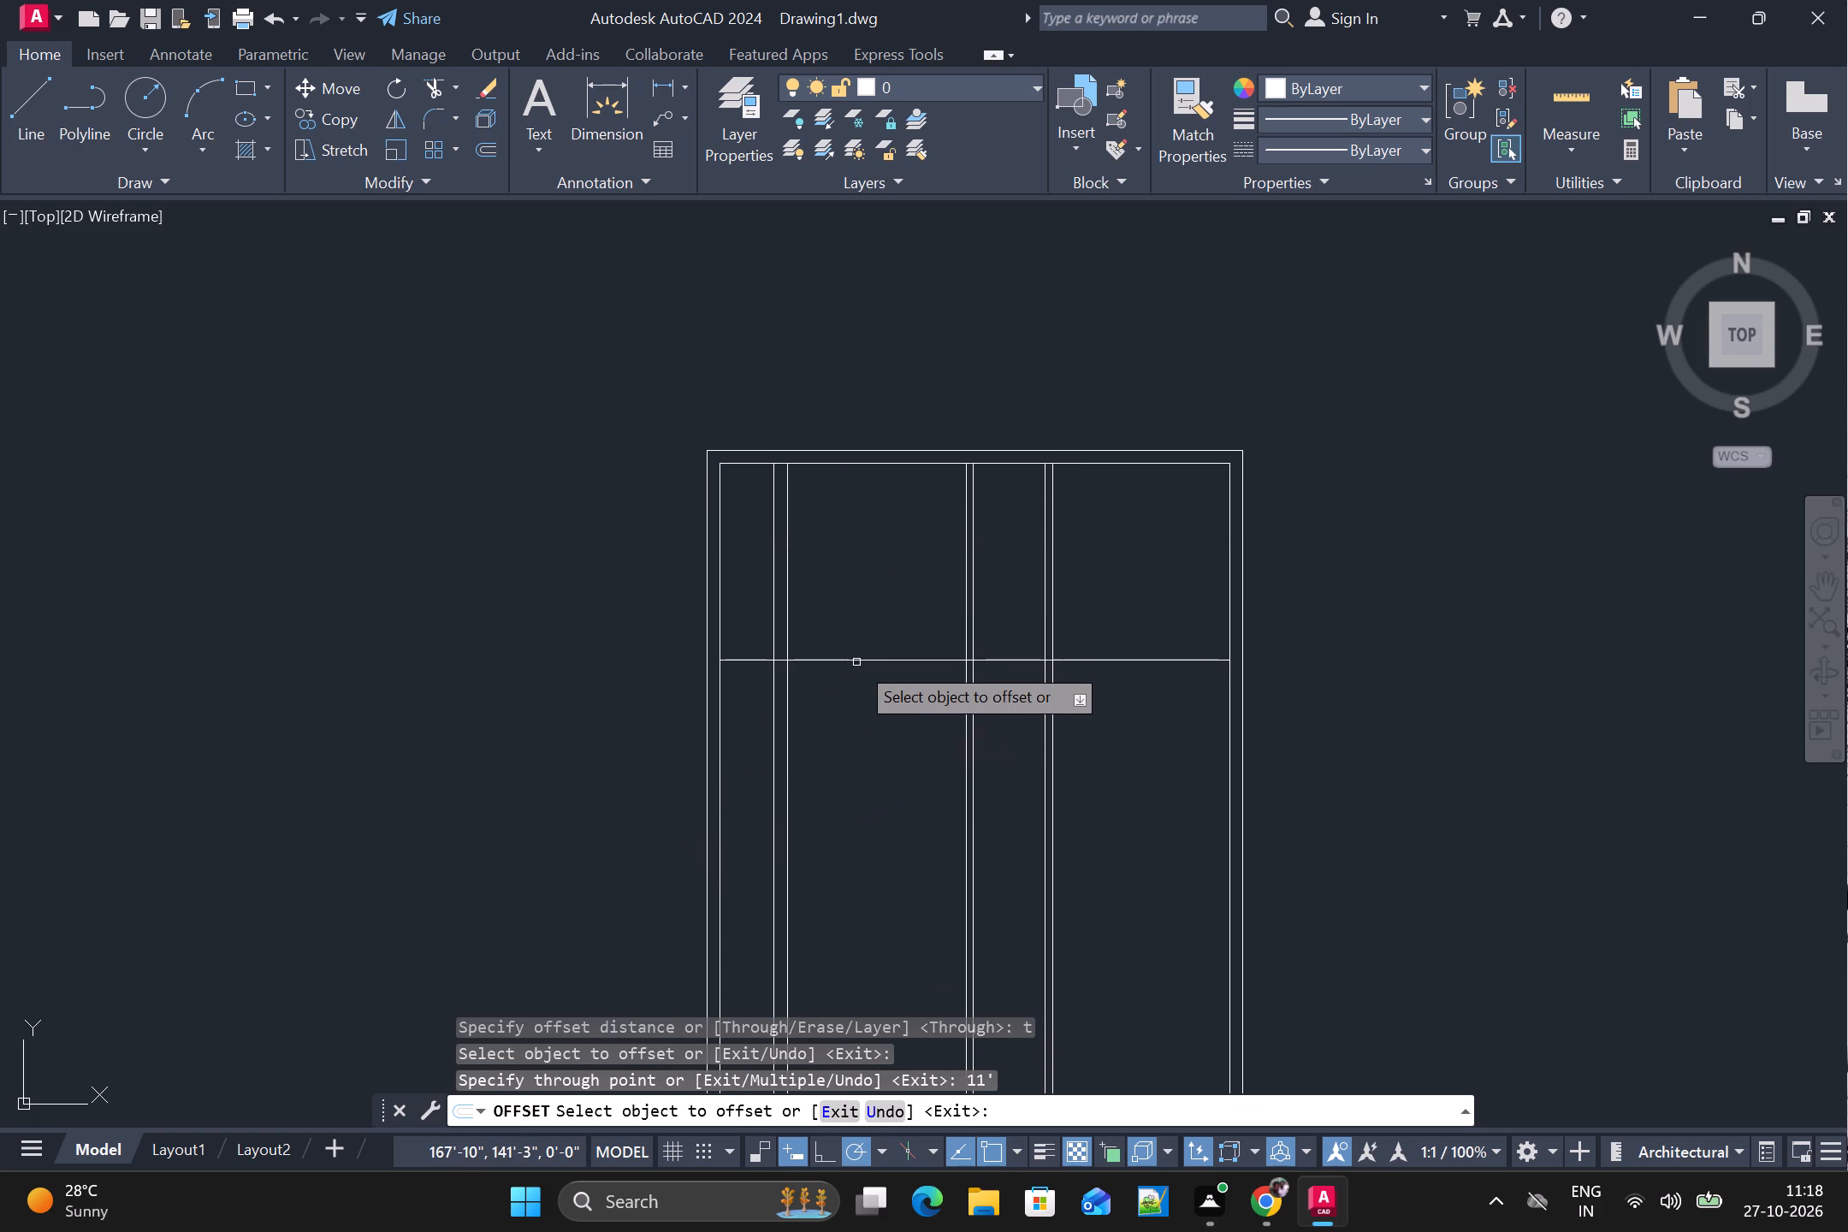
# Offset the horizontal line 11' below the top inner wall 5" downward to form a partition wall.
pyautogui.click(856, 662)
pyautogui.write('5"')
pyautogui.press('Return')
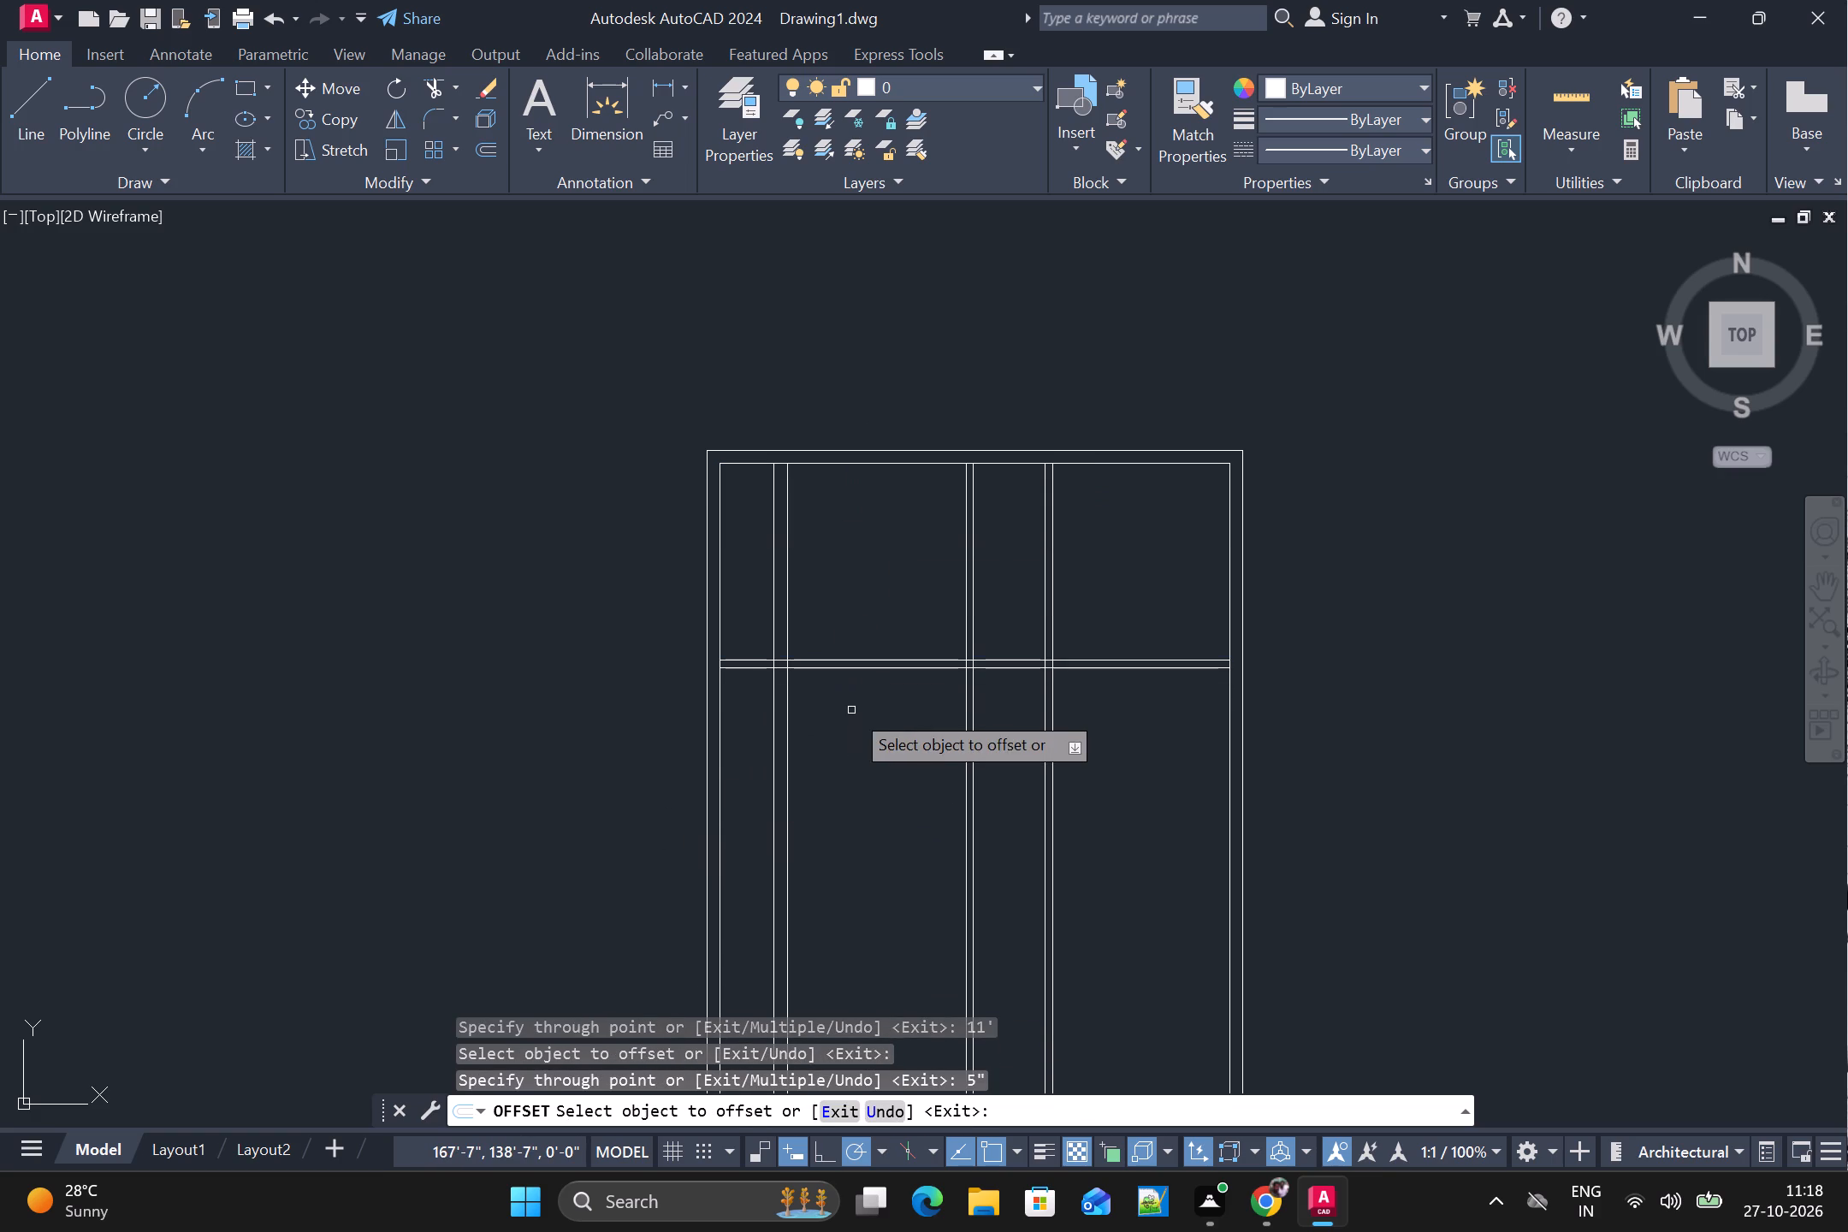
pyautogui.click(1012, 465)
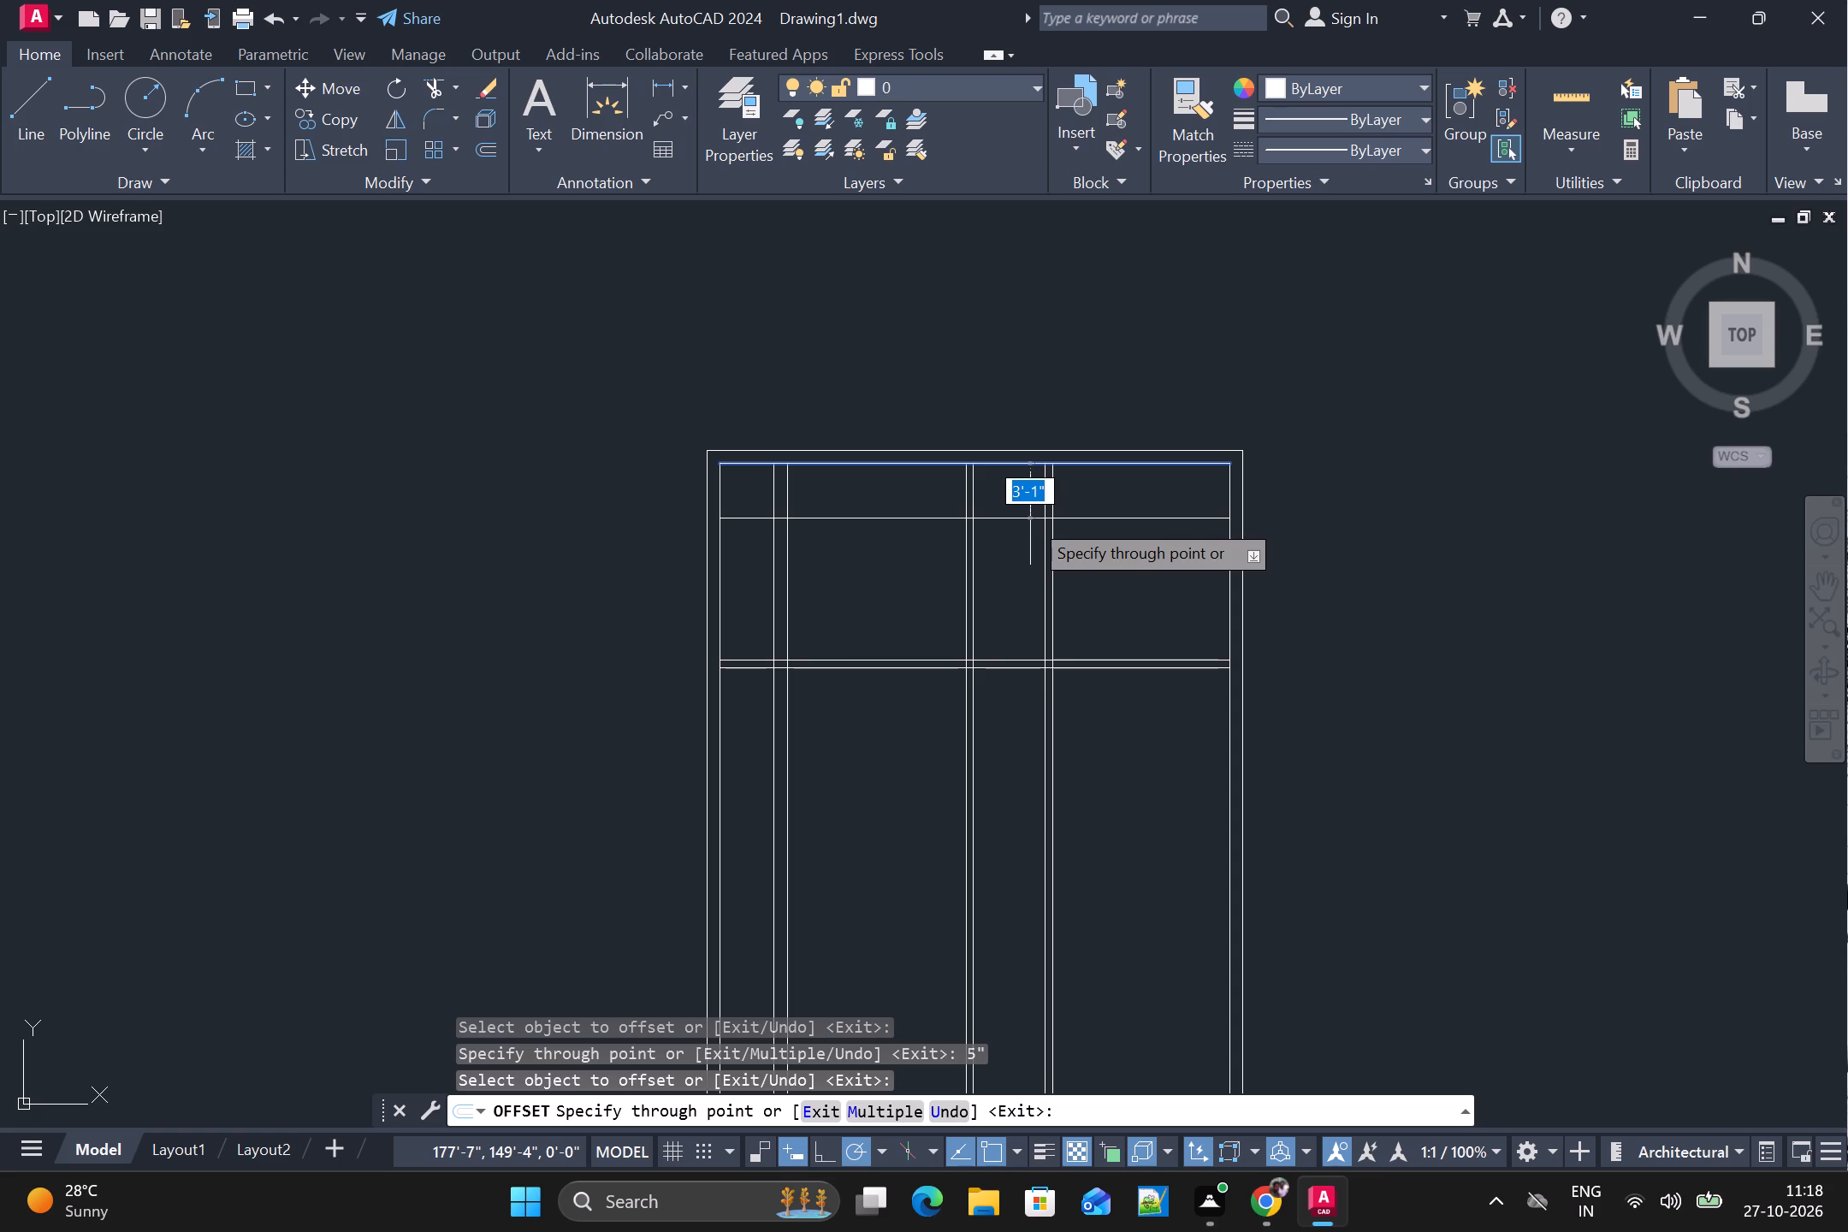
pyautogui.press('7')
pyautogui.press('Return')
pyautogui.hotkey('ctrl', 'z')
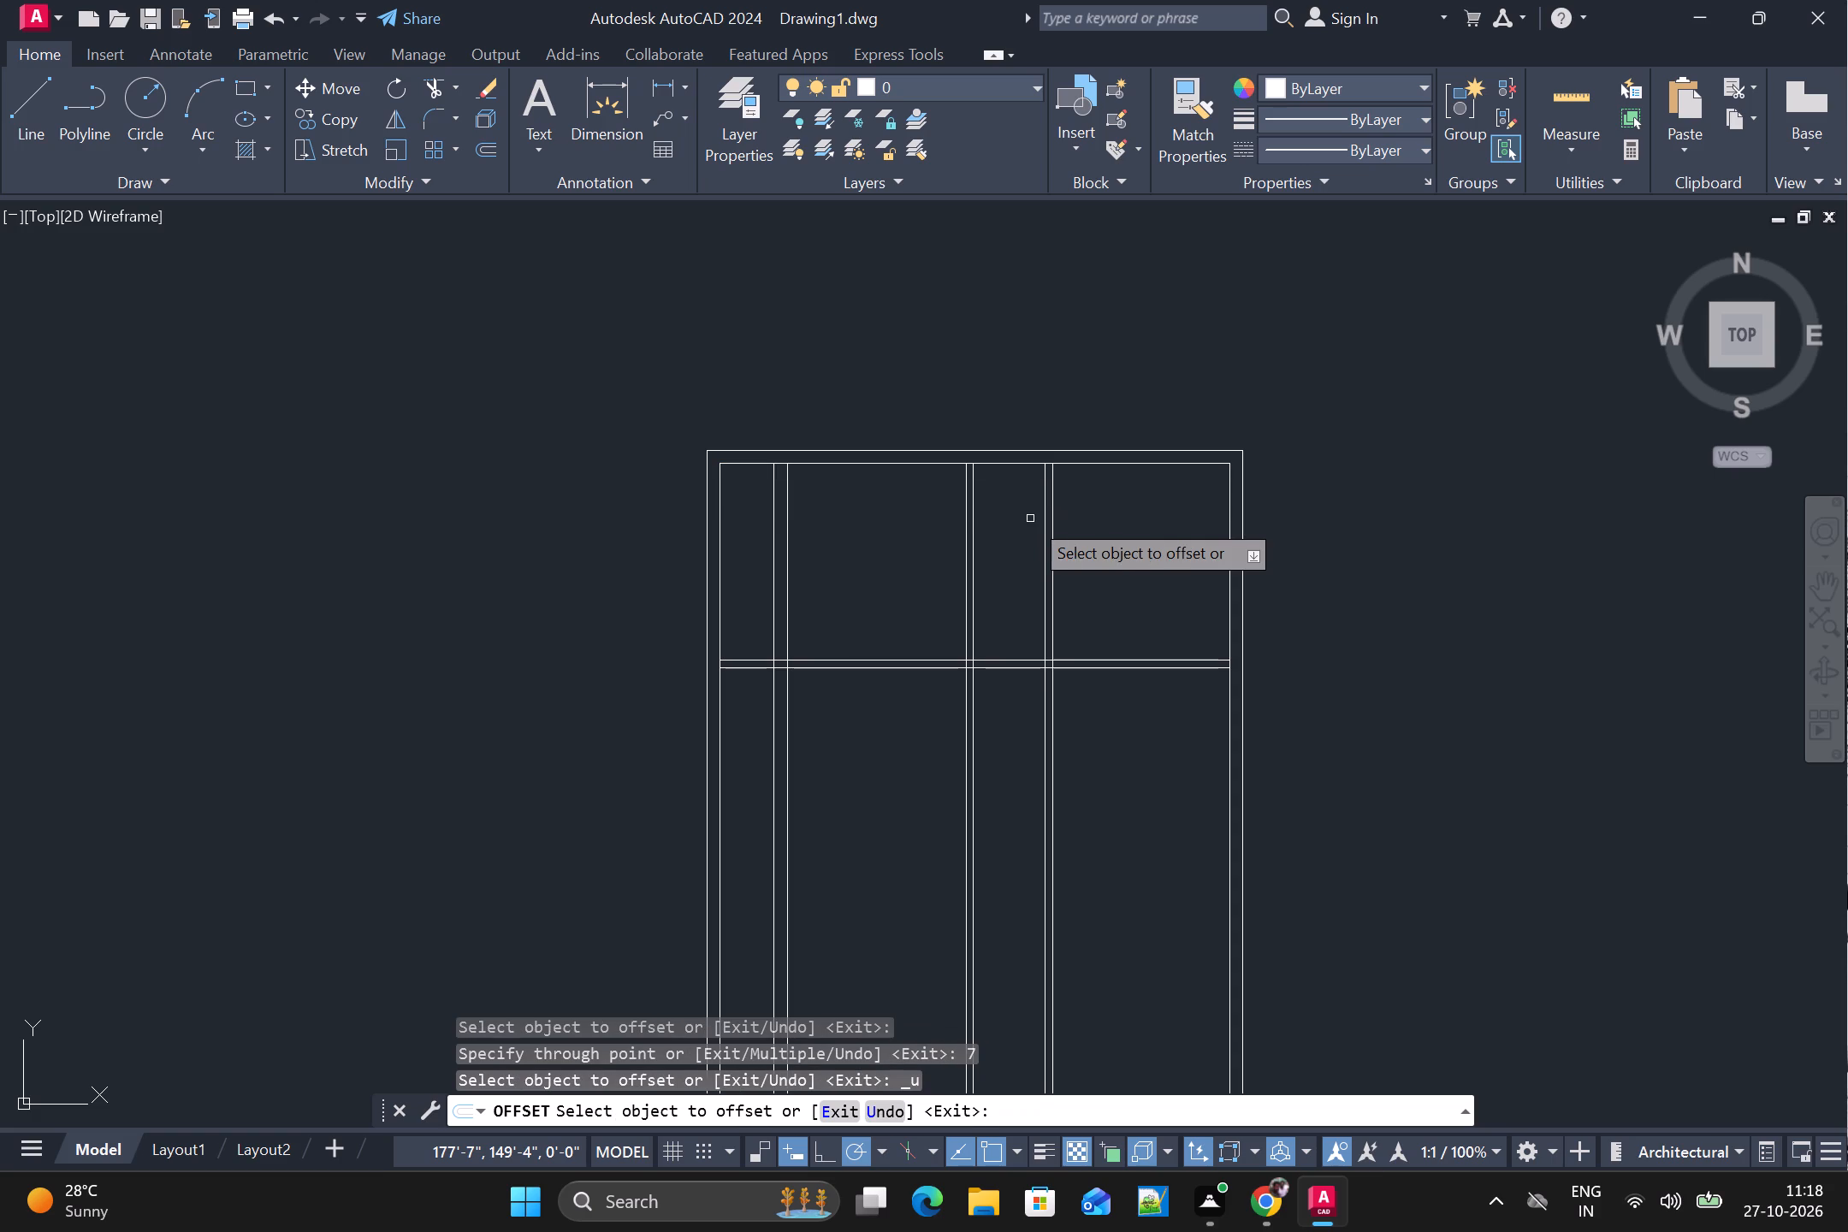
# Offset the inner wall's top horizontal line 7' downward, and offset the resulting line 5" to form a partition wall.
pyautogui.click(1016, 465)
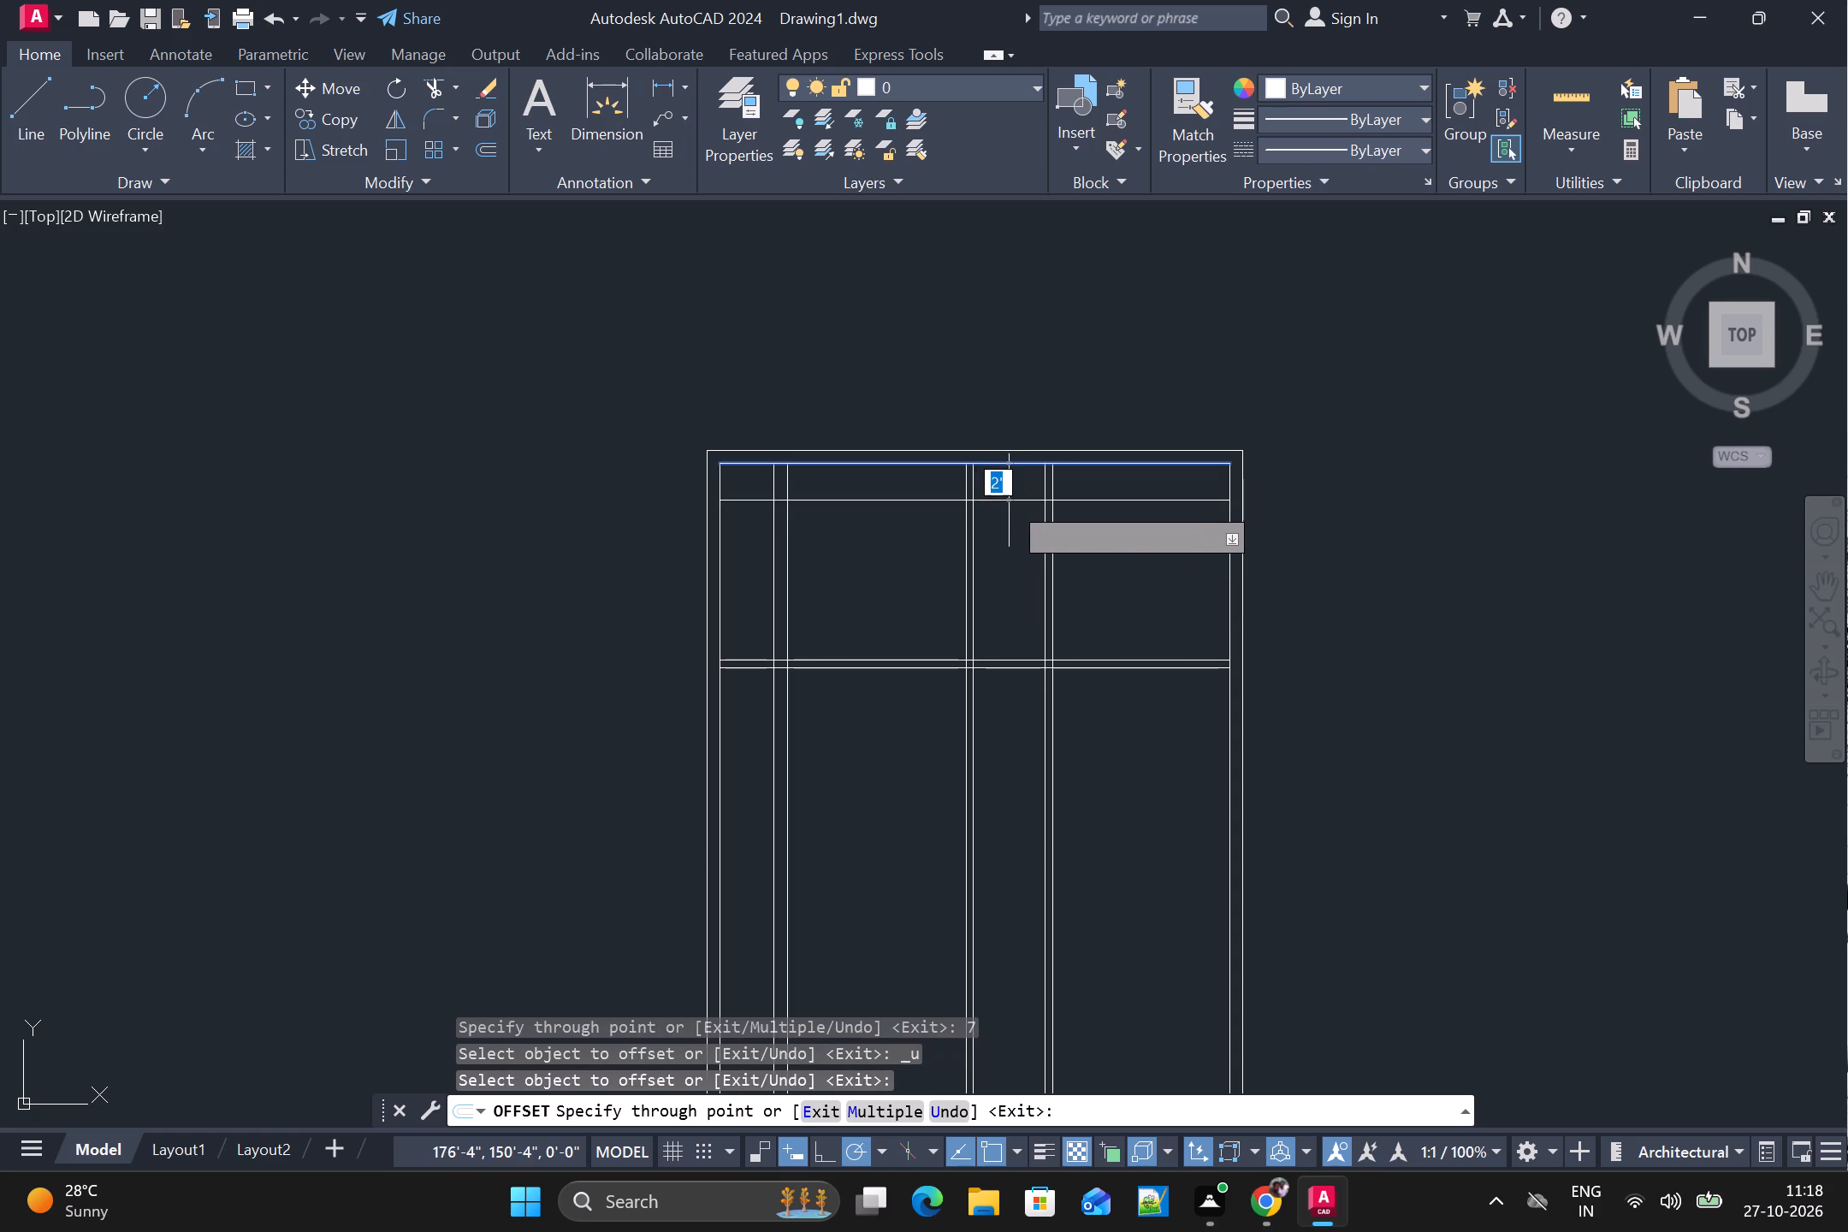
pyautogui.write("7'")
pyautogui.press('Return')
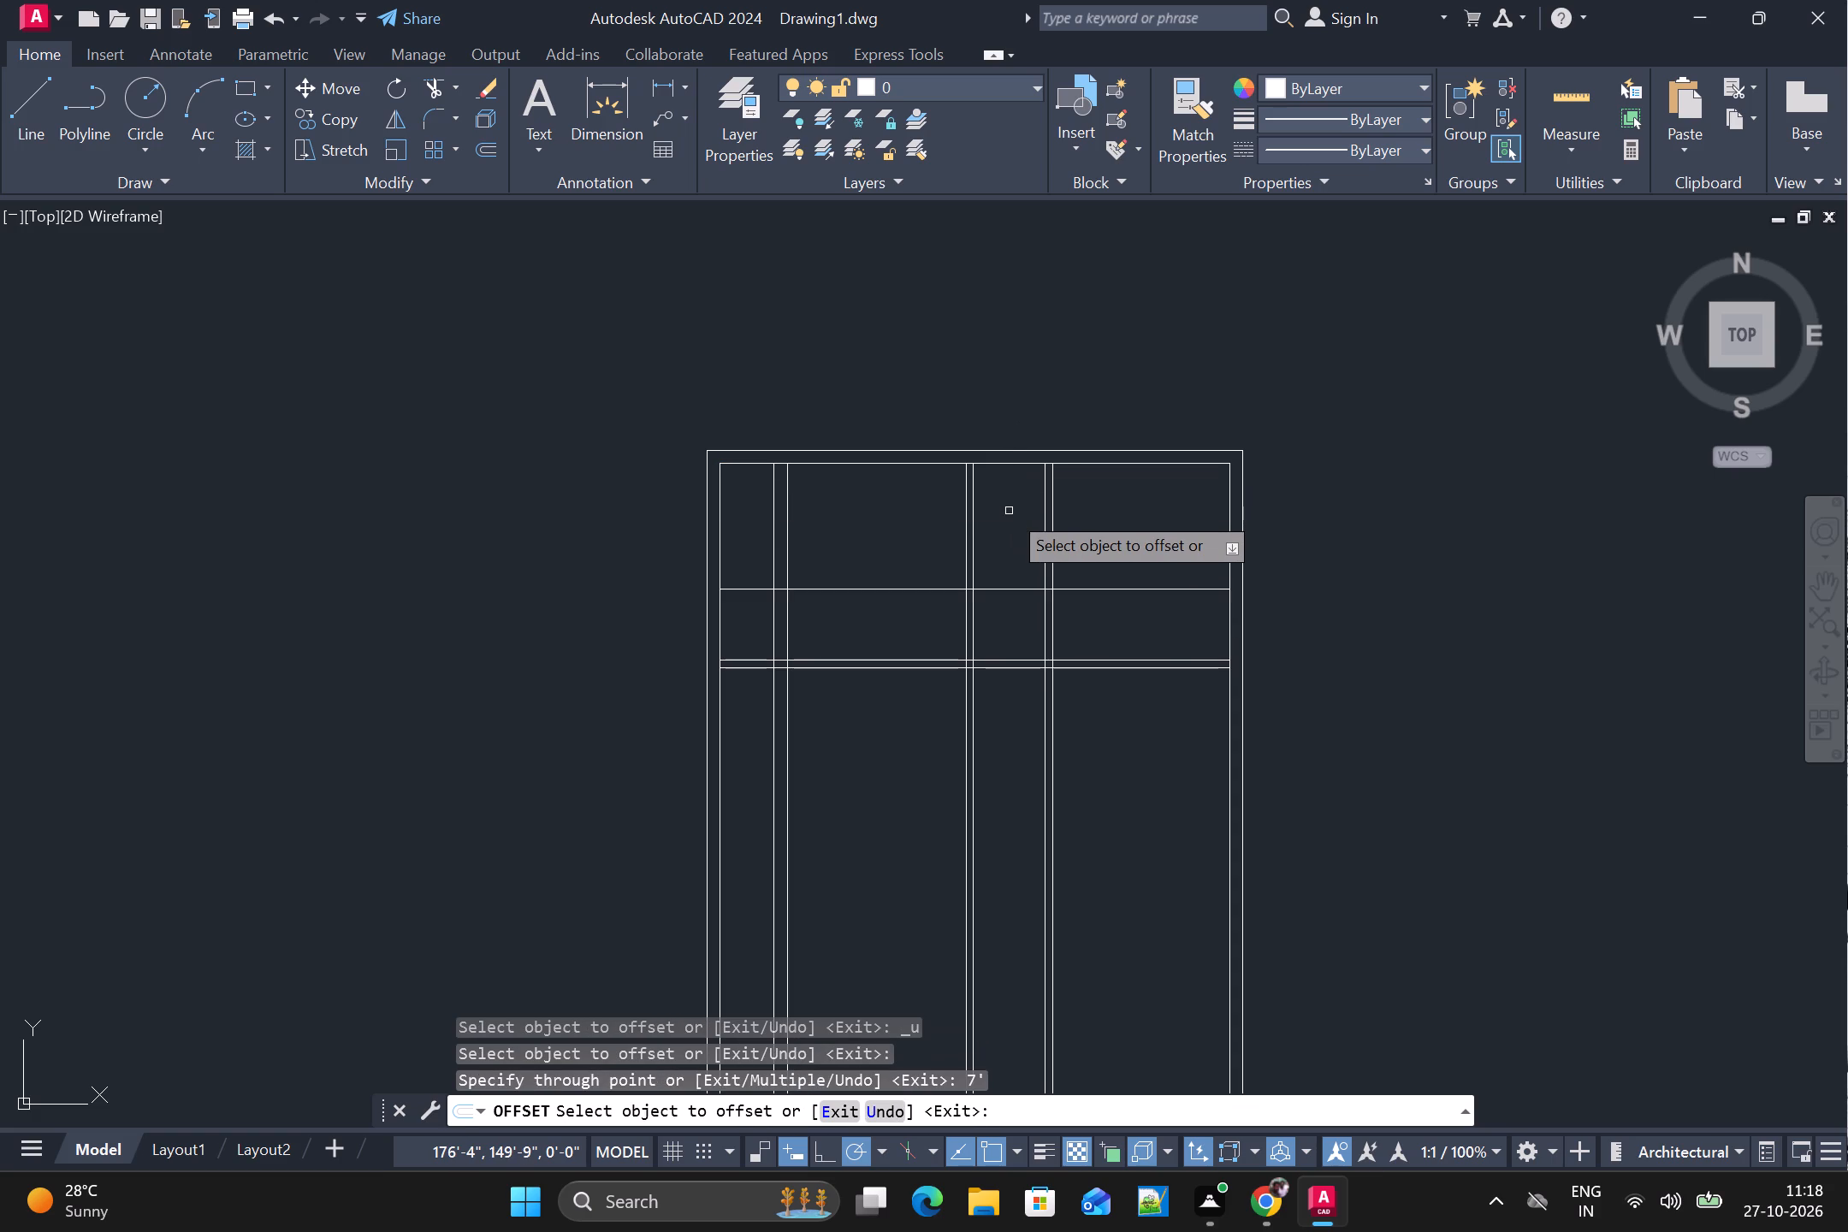
pyautogui.click(1000, 591)
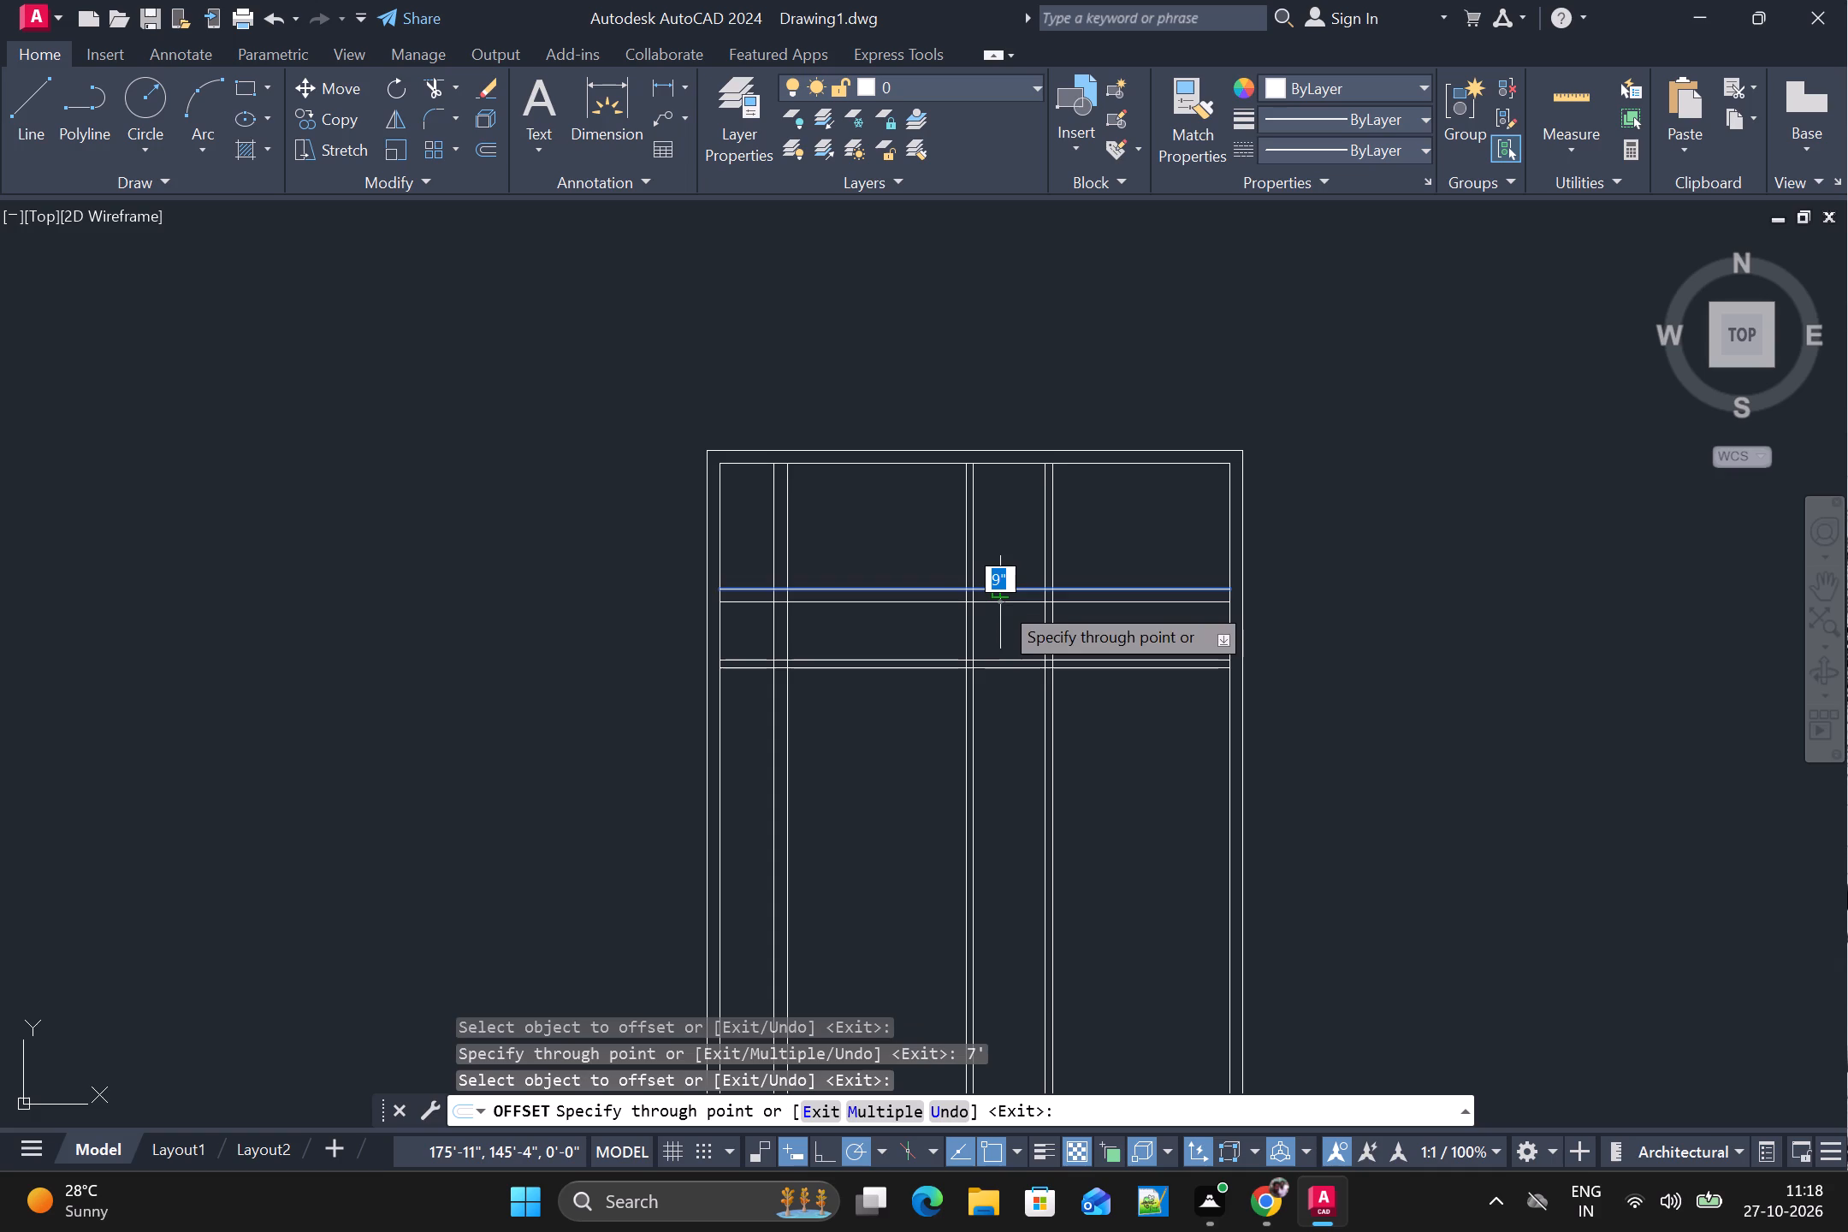
pyautogui.write('5"')
pyautogui.press('Return')
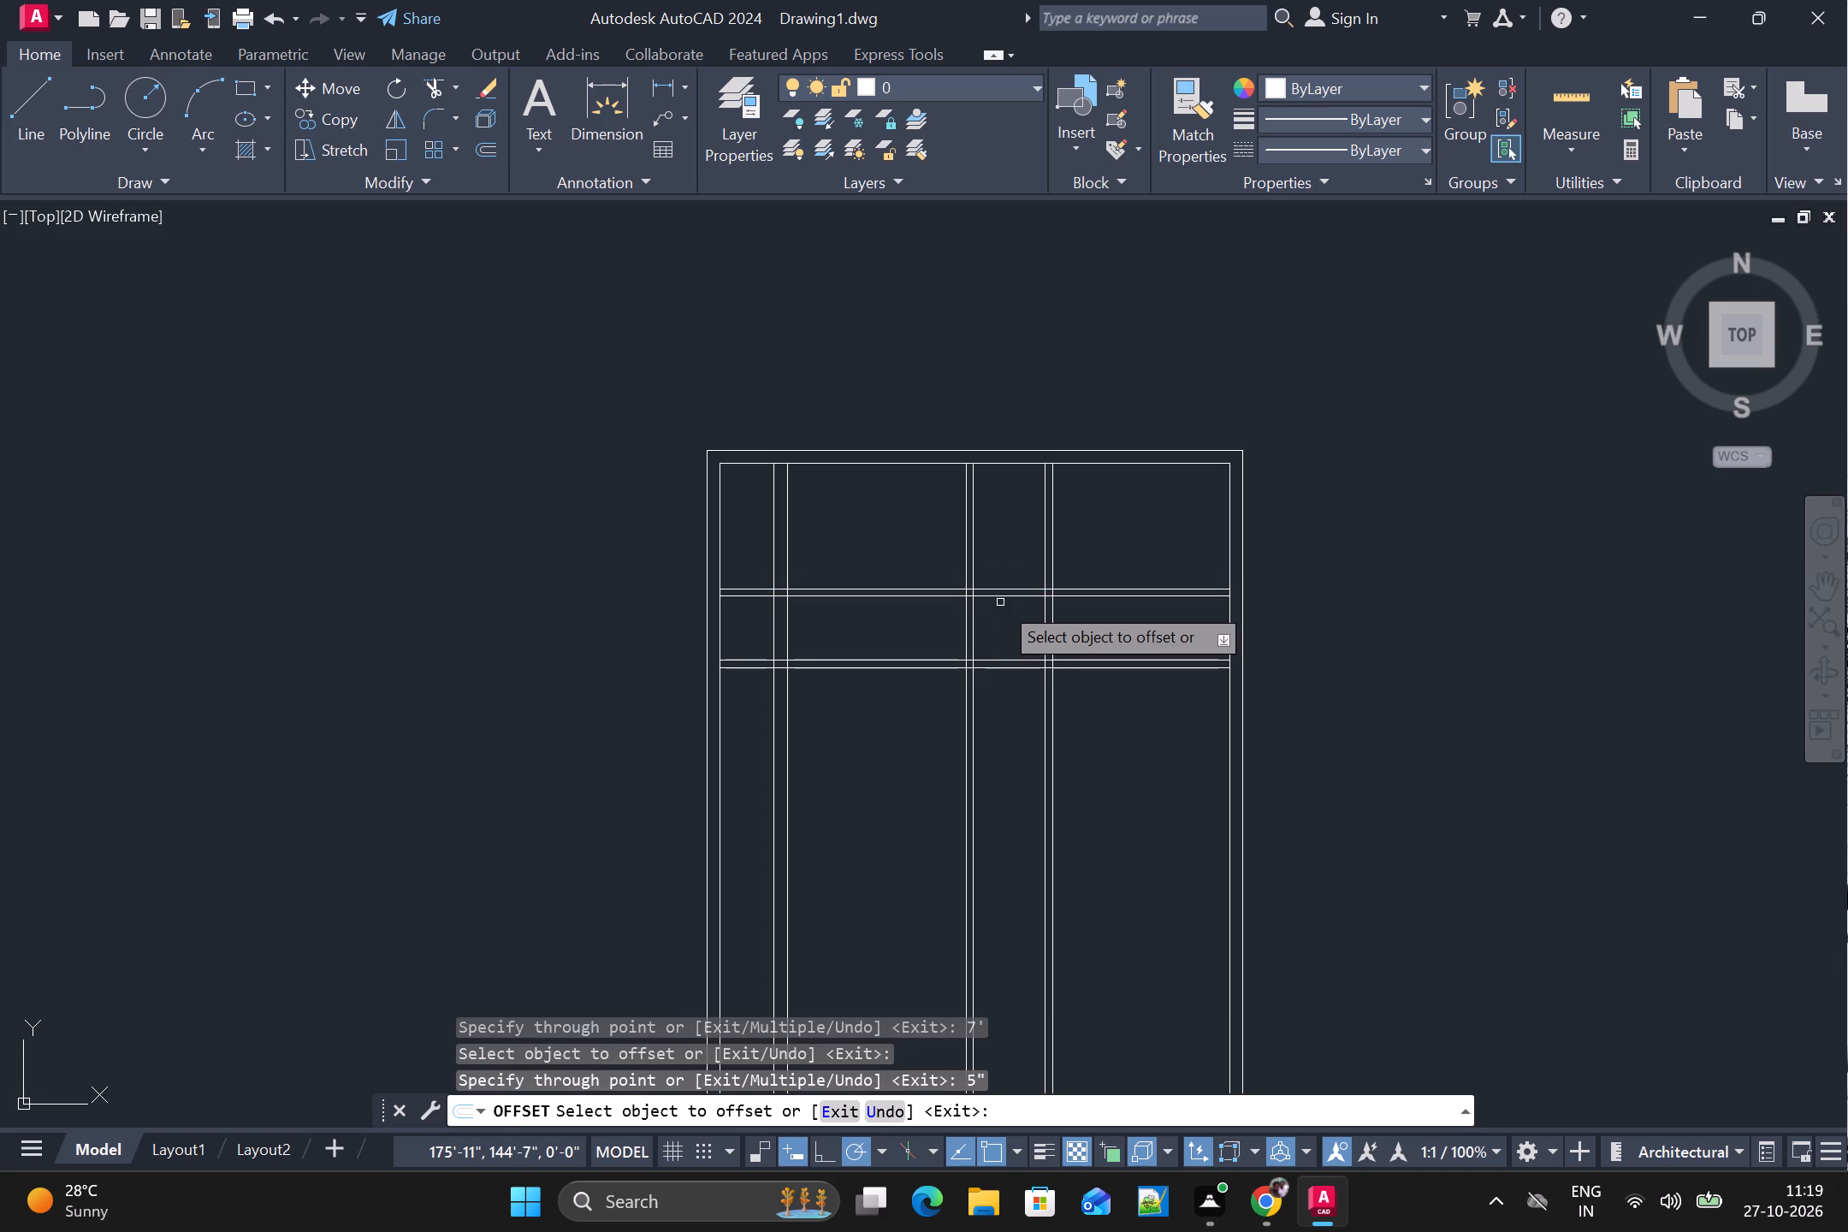
# Trim both horizontal partitions out of the 3' wide strip along the left inner wall.
pyautogui.scroll(-1, 1000, 602)
pyautogui.moveTo(984, 701); pyautogui.dragTo(987, 624, button='middle')
pyautogui.scroll(1, 989, 622)
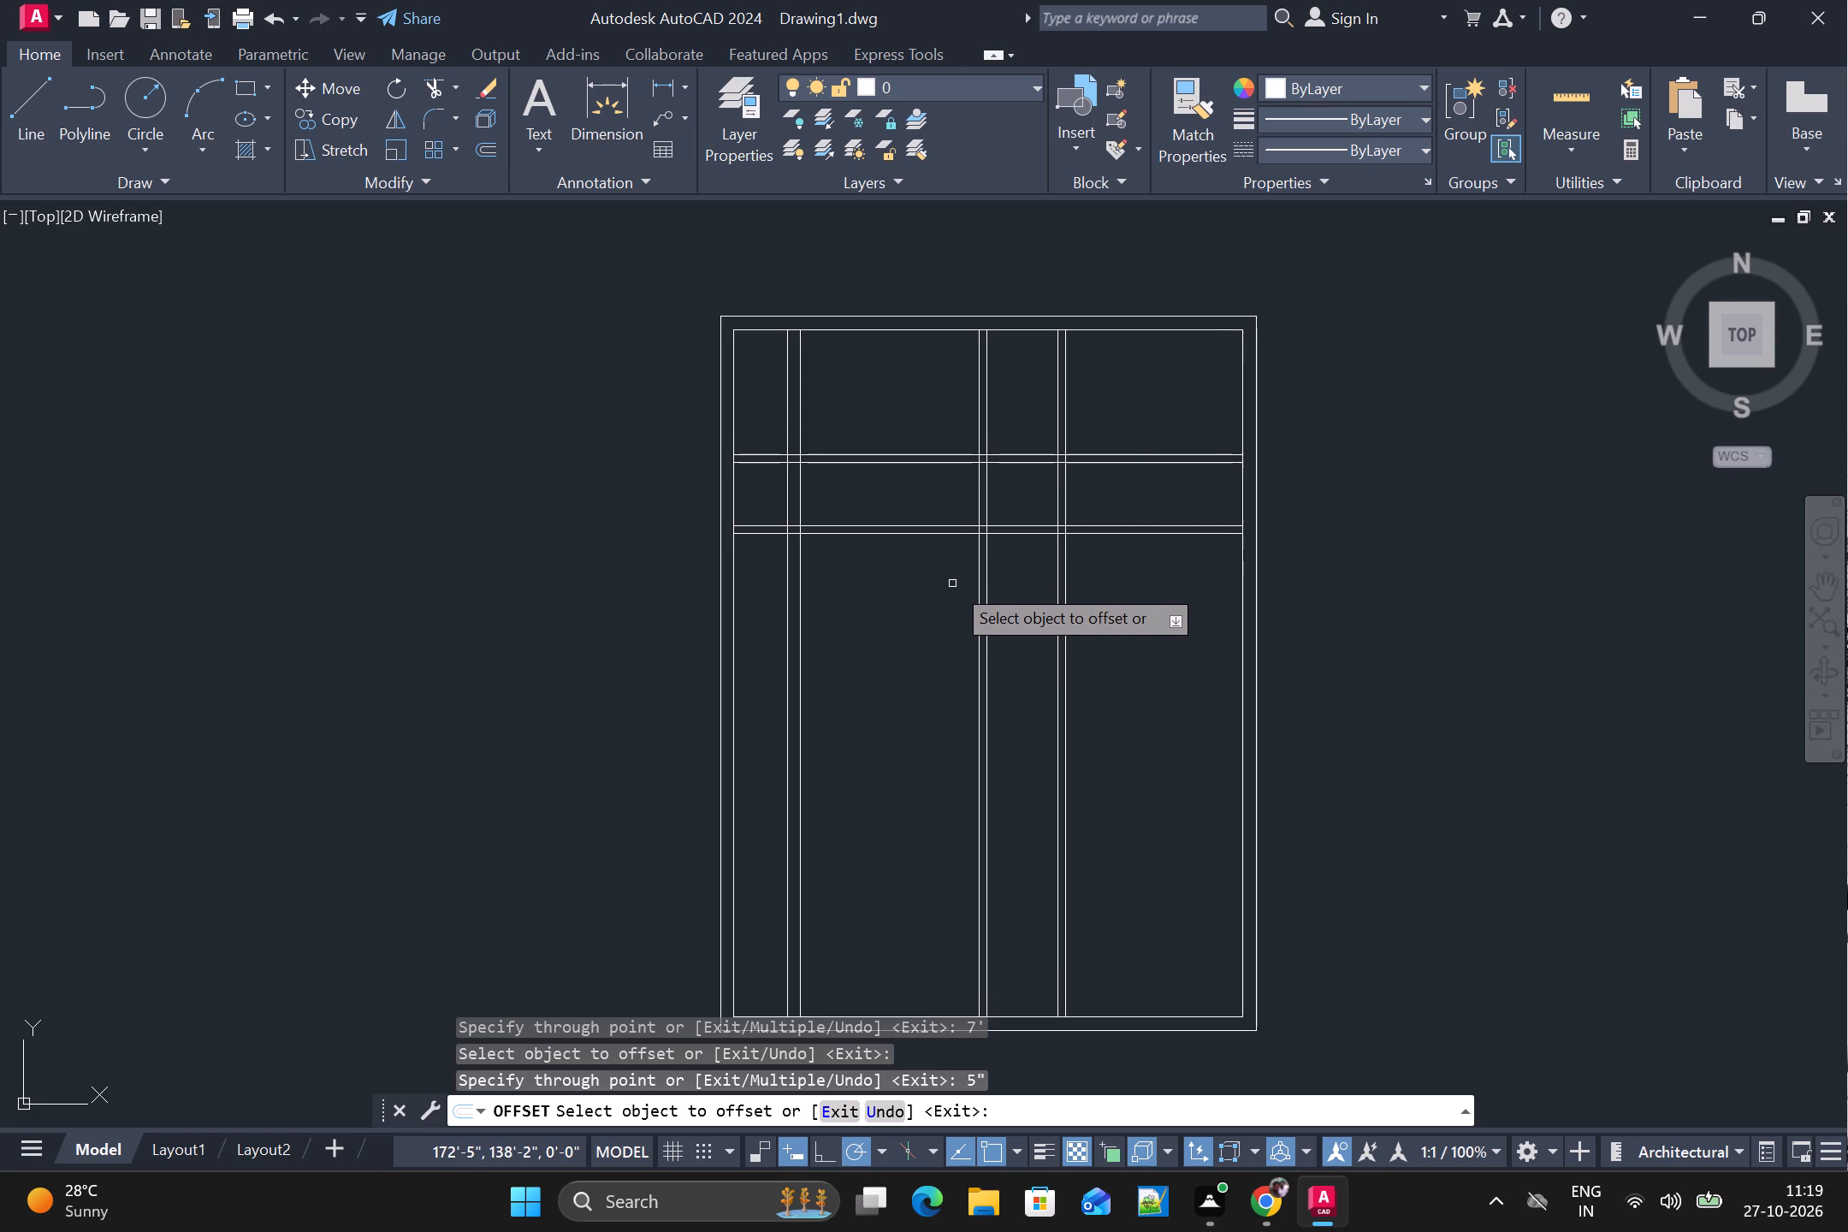
pyautogui.press('Escape')
pyautogui.press('t')
pyautogui.write('r')
pyautogui.press('space')
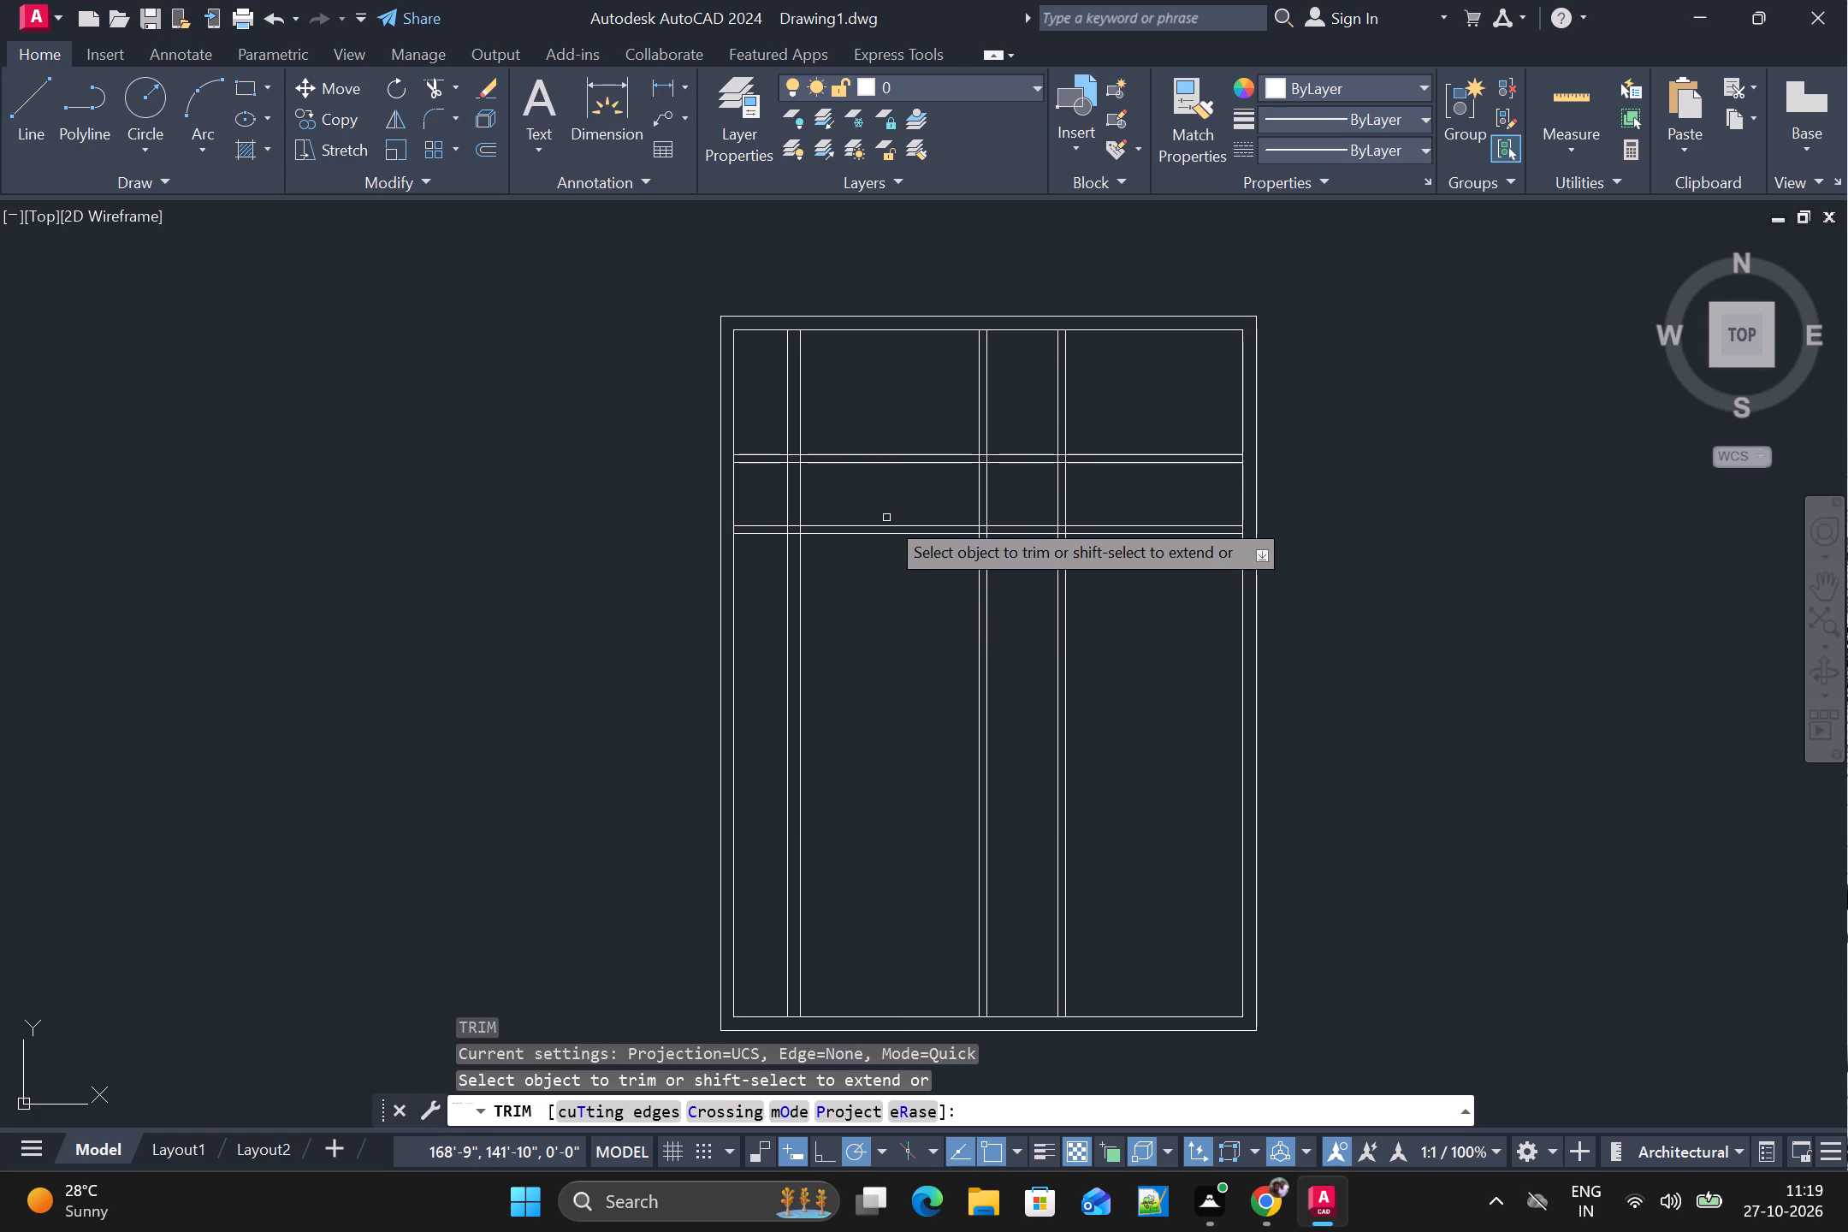
pyautogui.scroll(2, 716, 428)
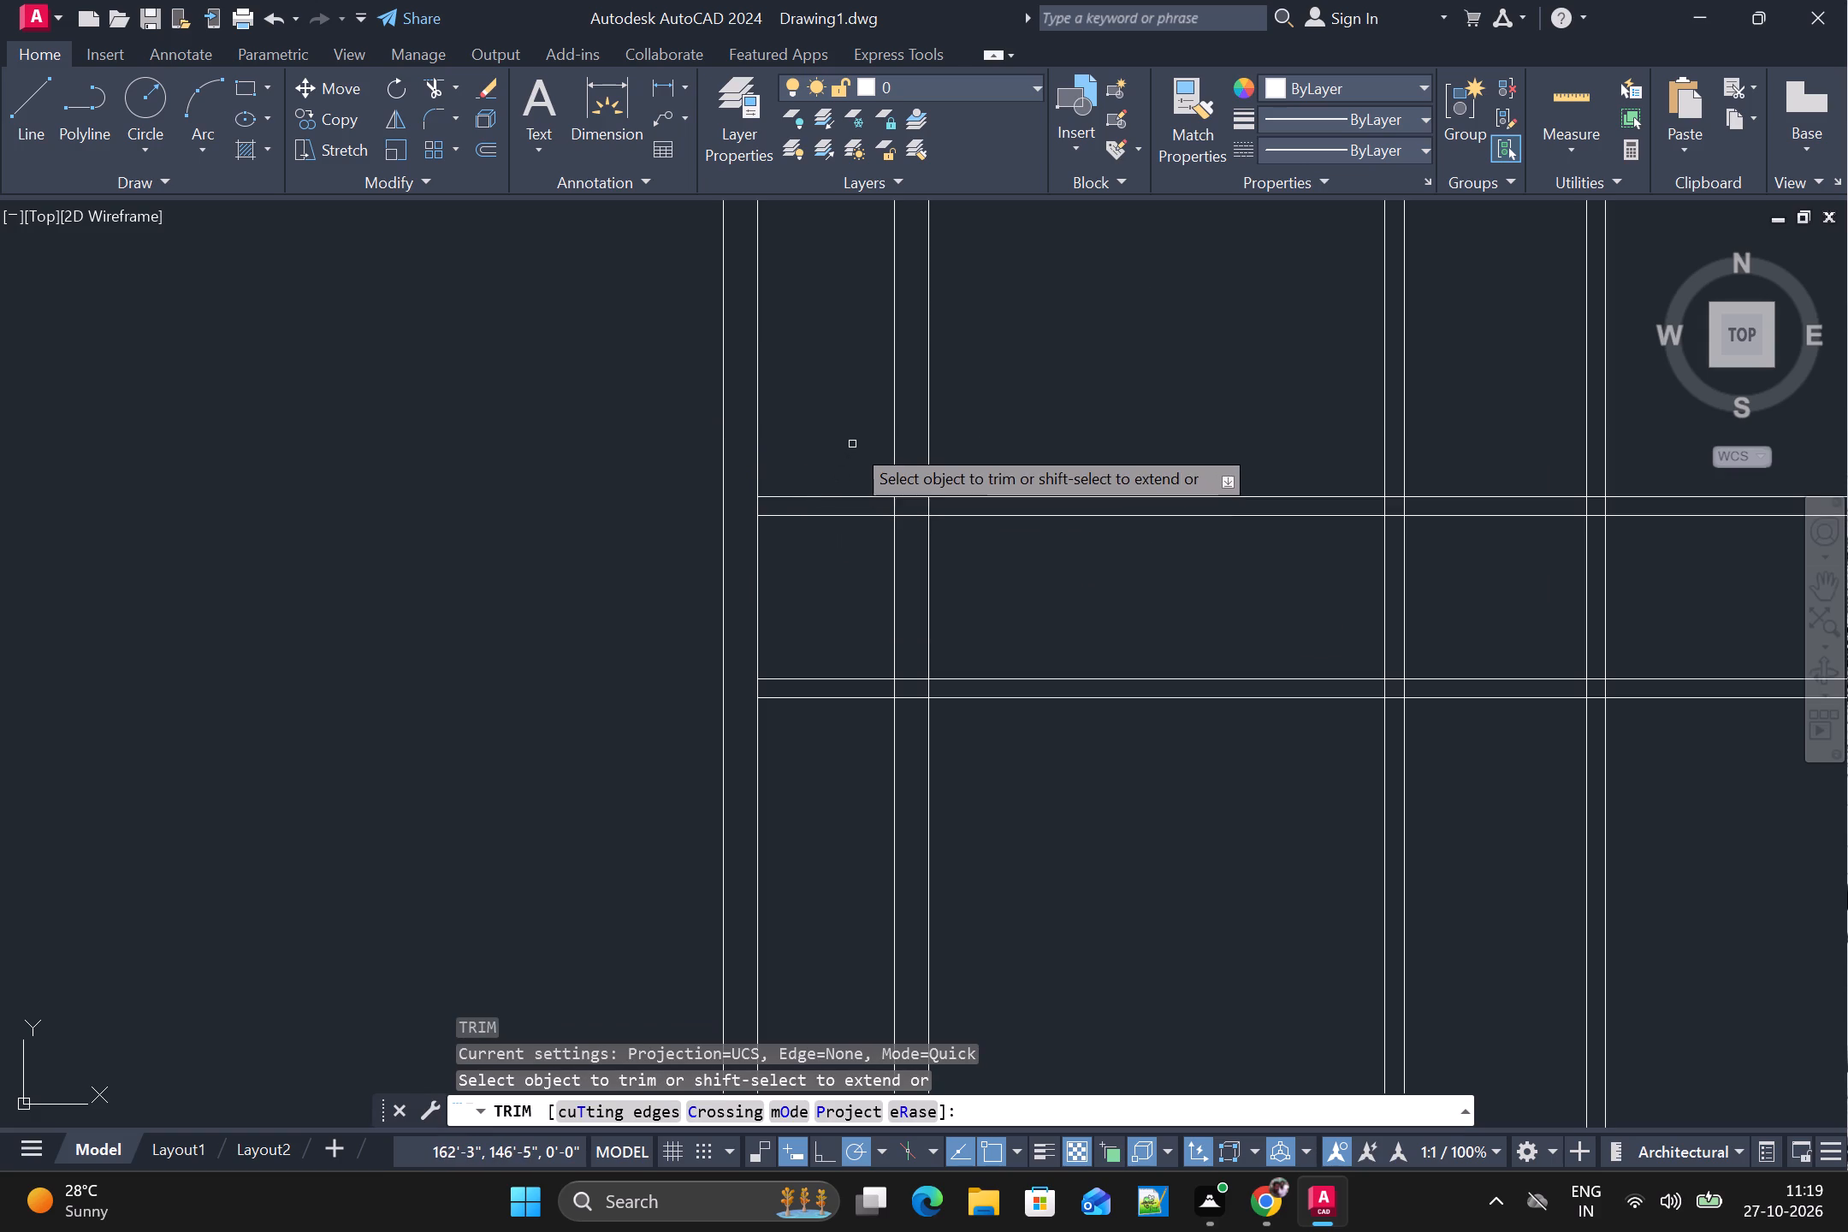
pyautogui.moveTo(846, 445); pyautogui.dragTo(850, 694)
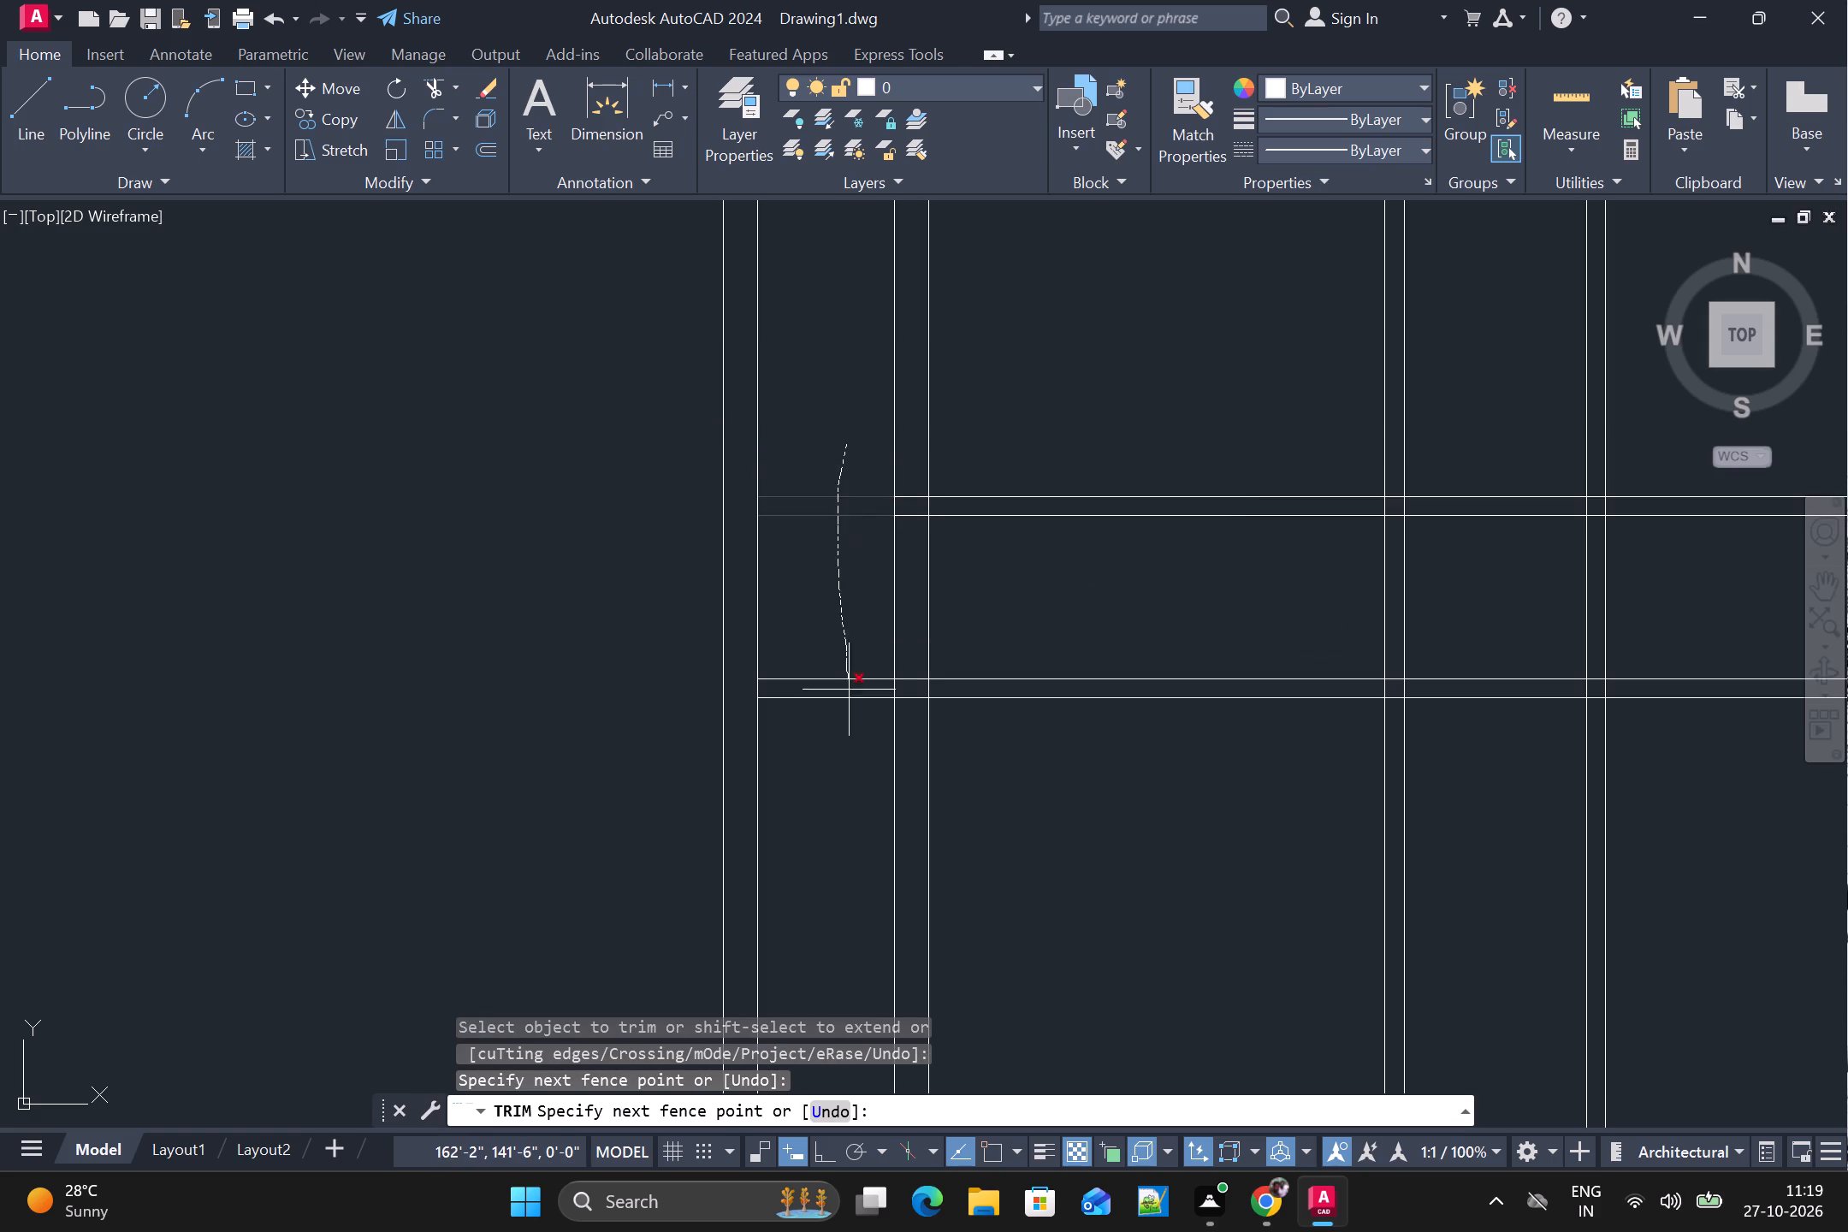
pyautogui.moveTo(850, 694); pyautogui.dragTo(851, 742)
# Trim the upper horizontal partition so it spans only the 4' space between the two 5" vertical partitions.
pyautogui.scroll(-2, 854, 742)
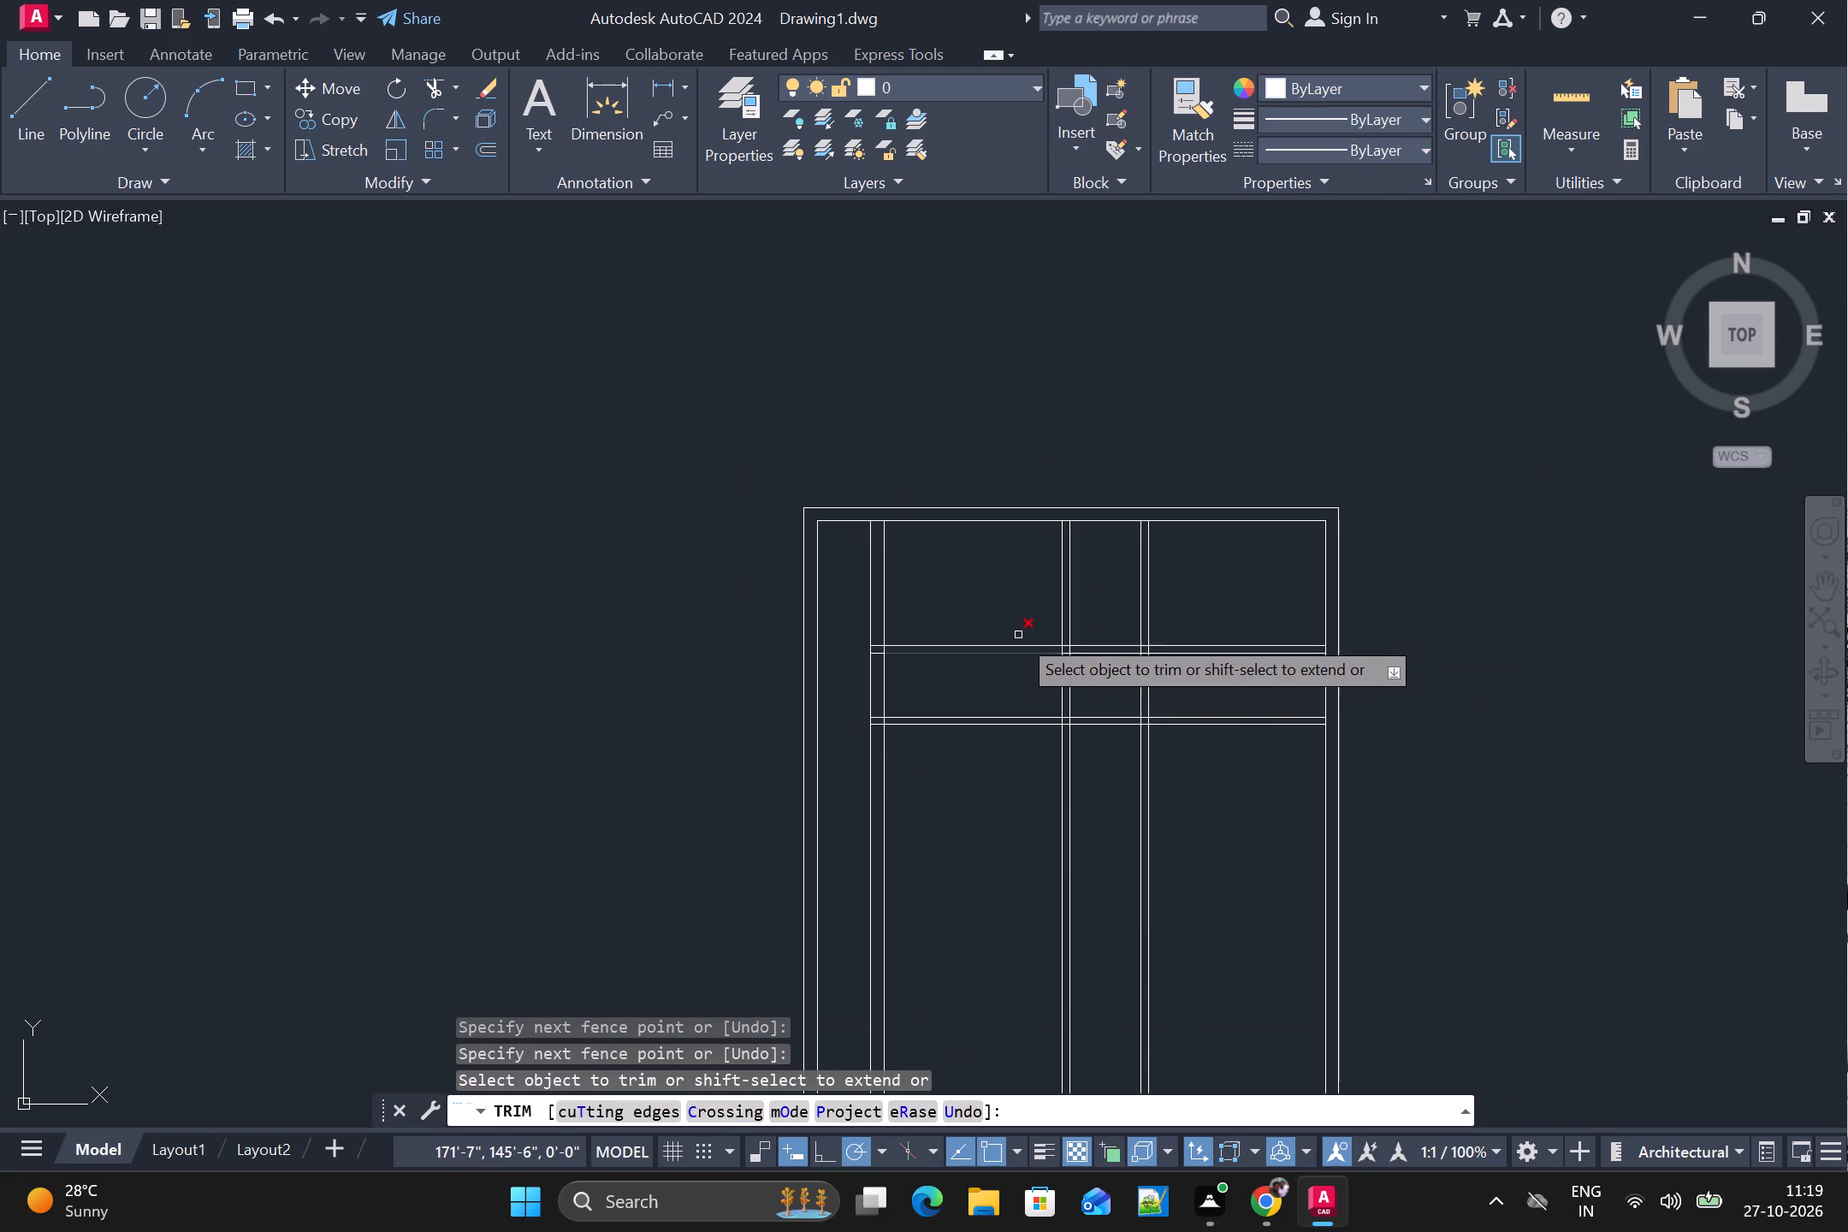
pyautogui.moveTo(1013, 613); pyautogui.dragTo(994, 654)
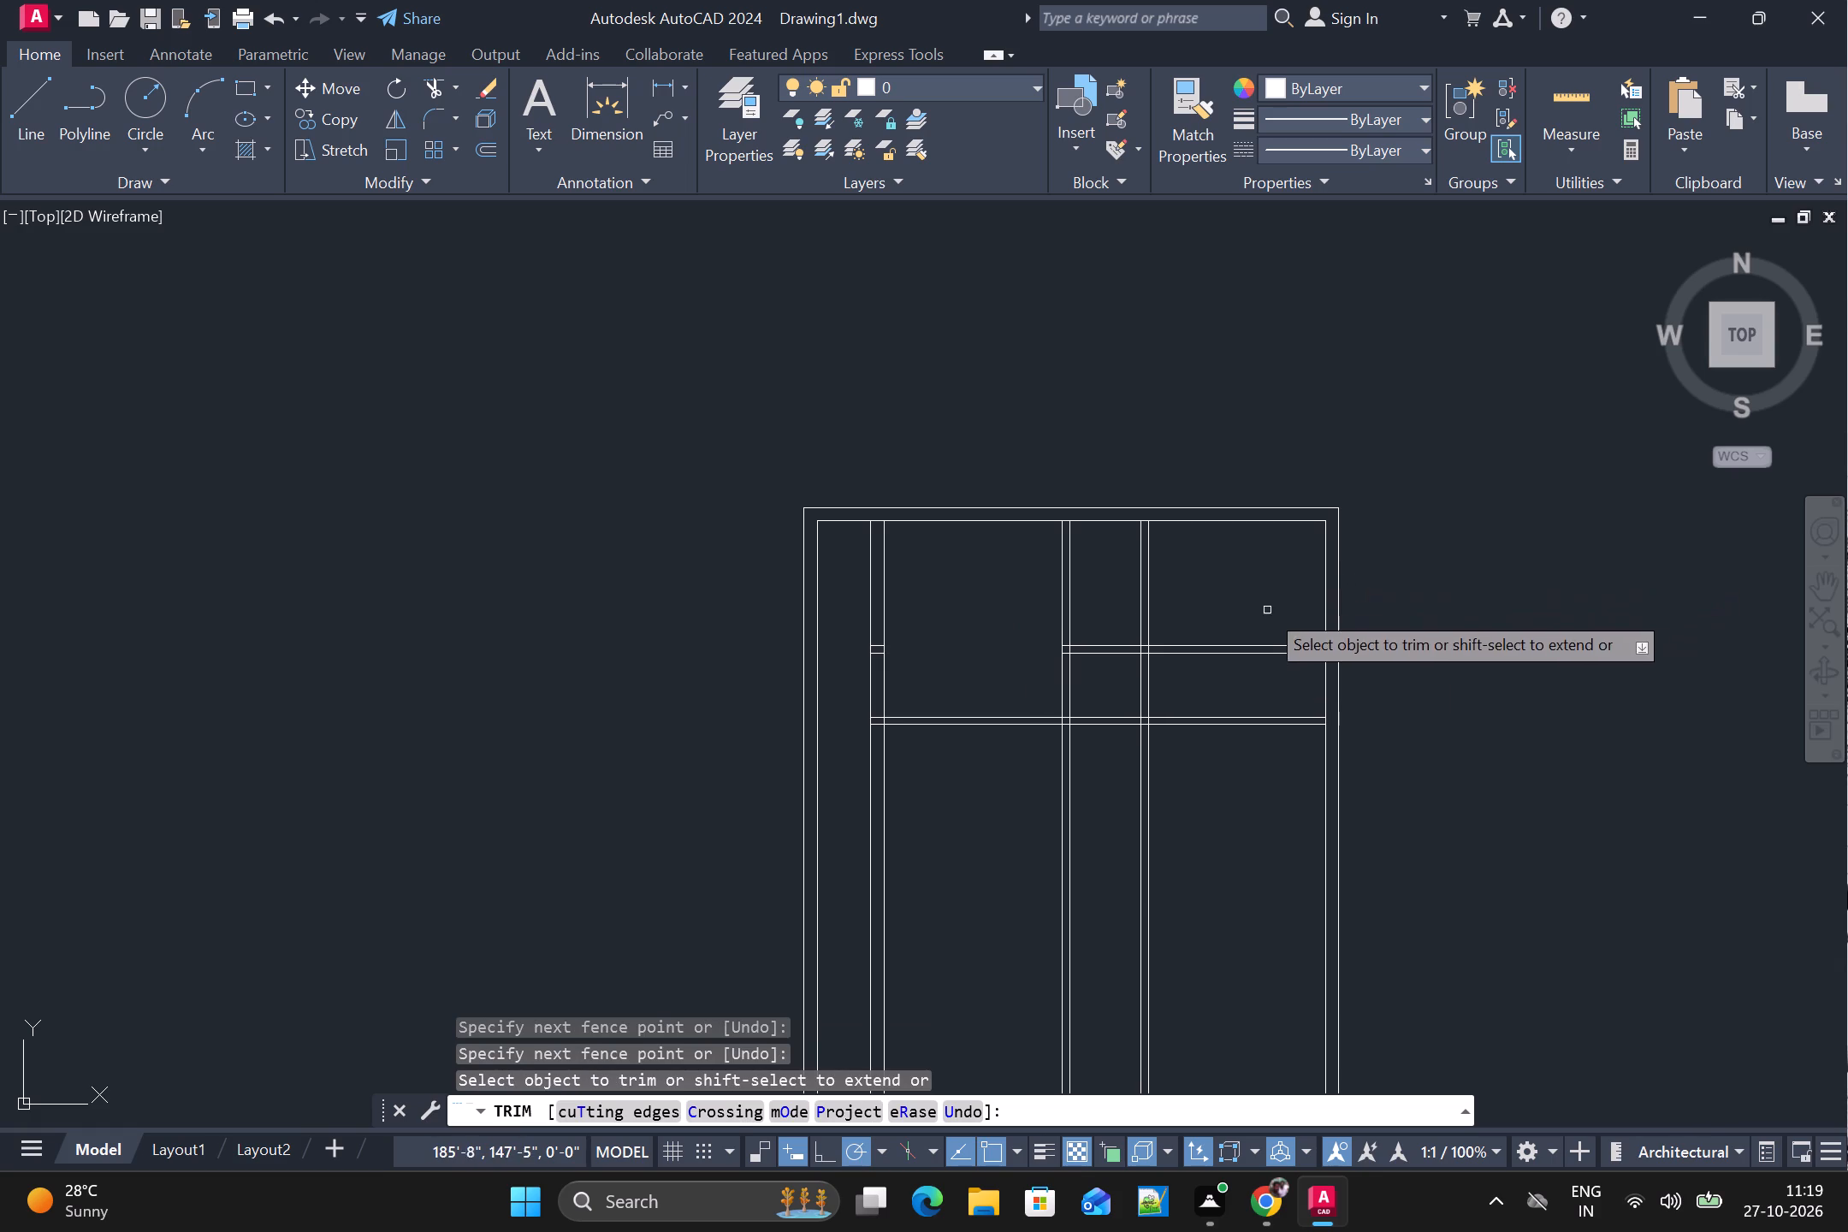
pyautogui.moveTo(1262, 610); pyautogui.dragTo(1252, 673)
pyautogui.scroll(3, 865, 677)
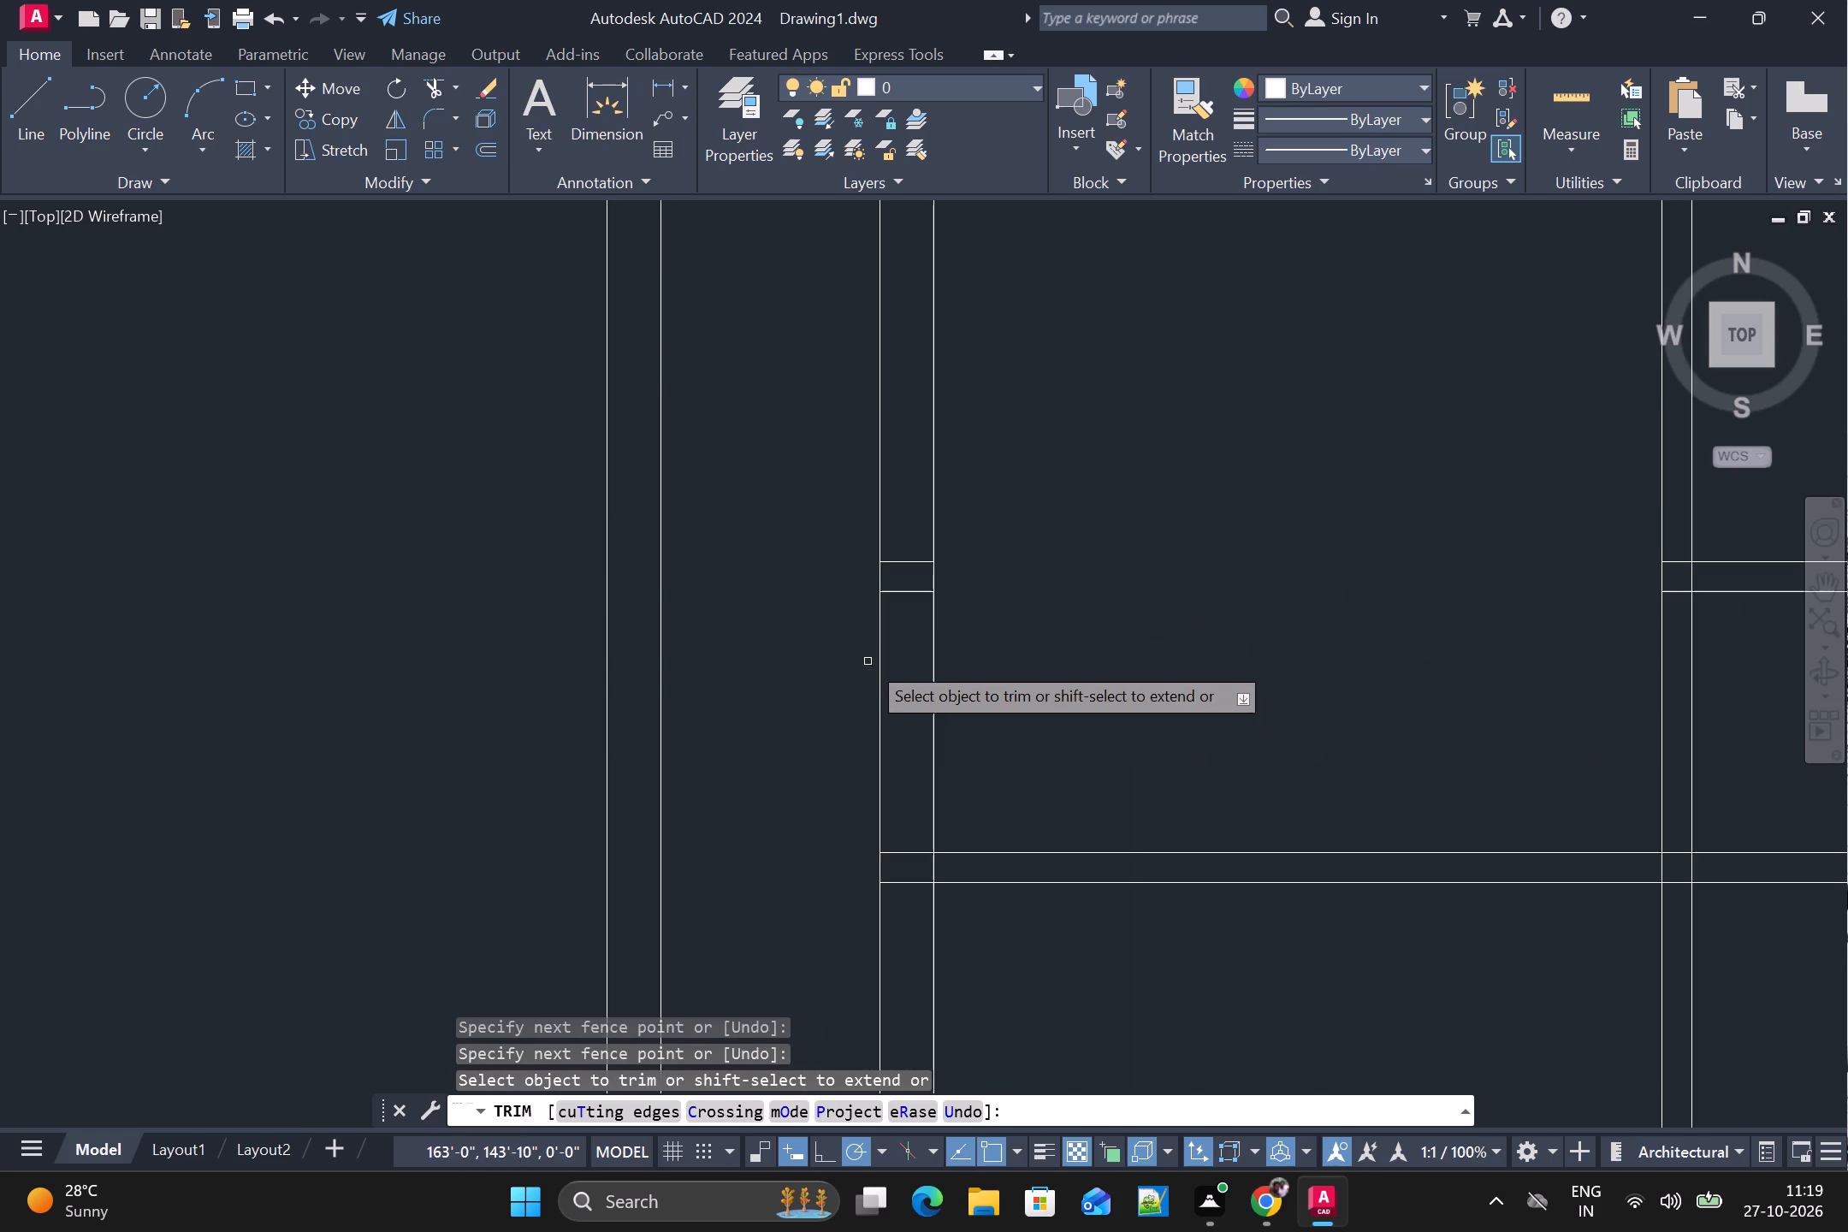
pyautogui.moveTo(915, 536); pyautogui.dragTo(903, 645)
pyautogui.scroll(-2, 903, 645)
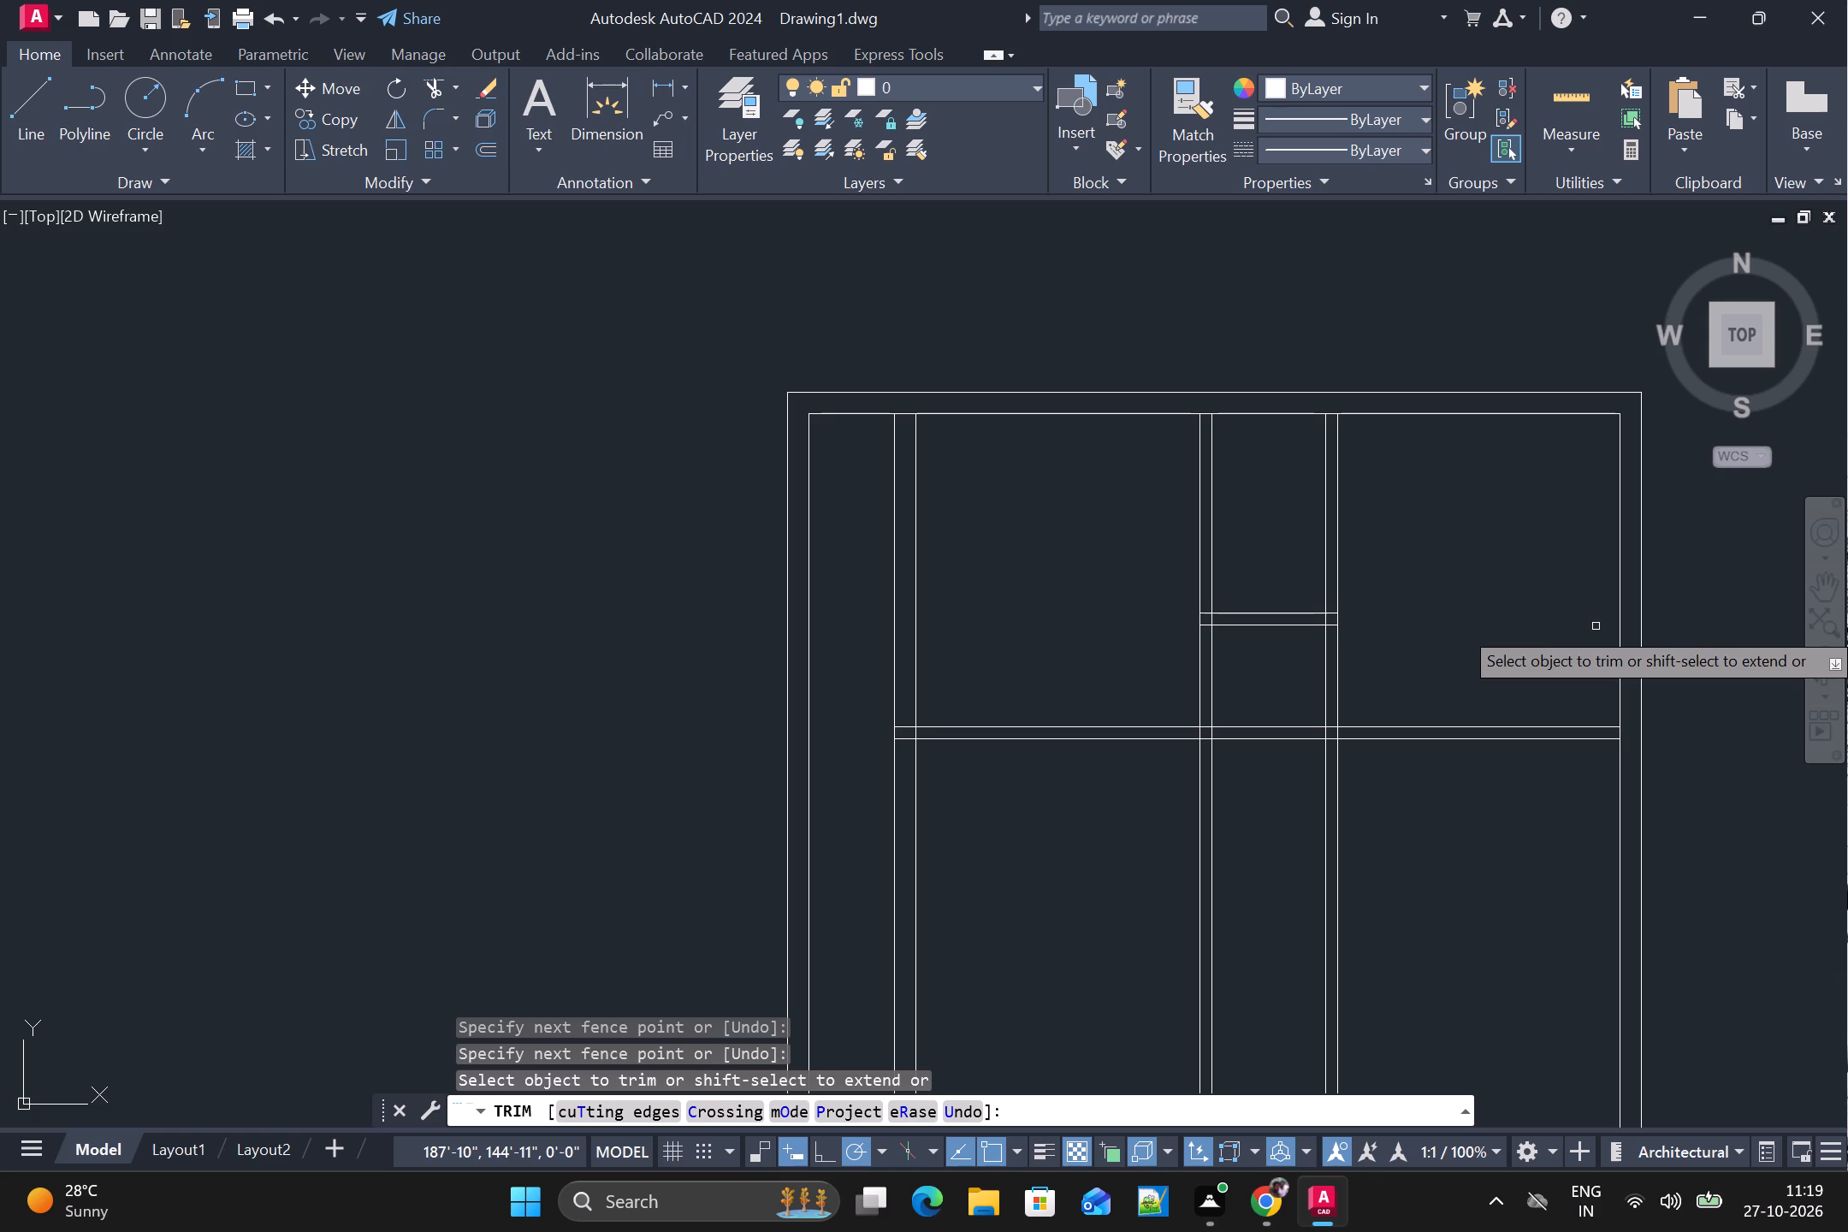
pyautogui.scroll(-1, 1182, 638)
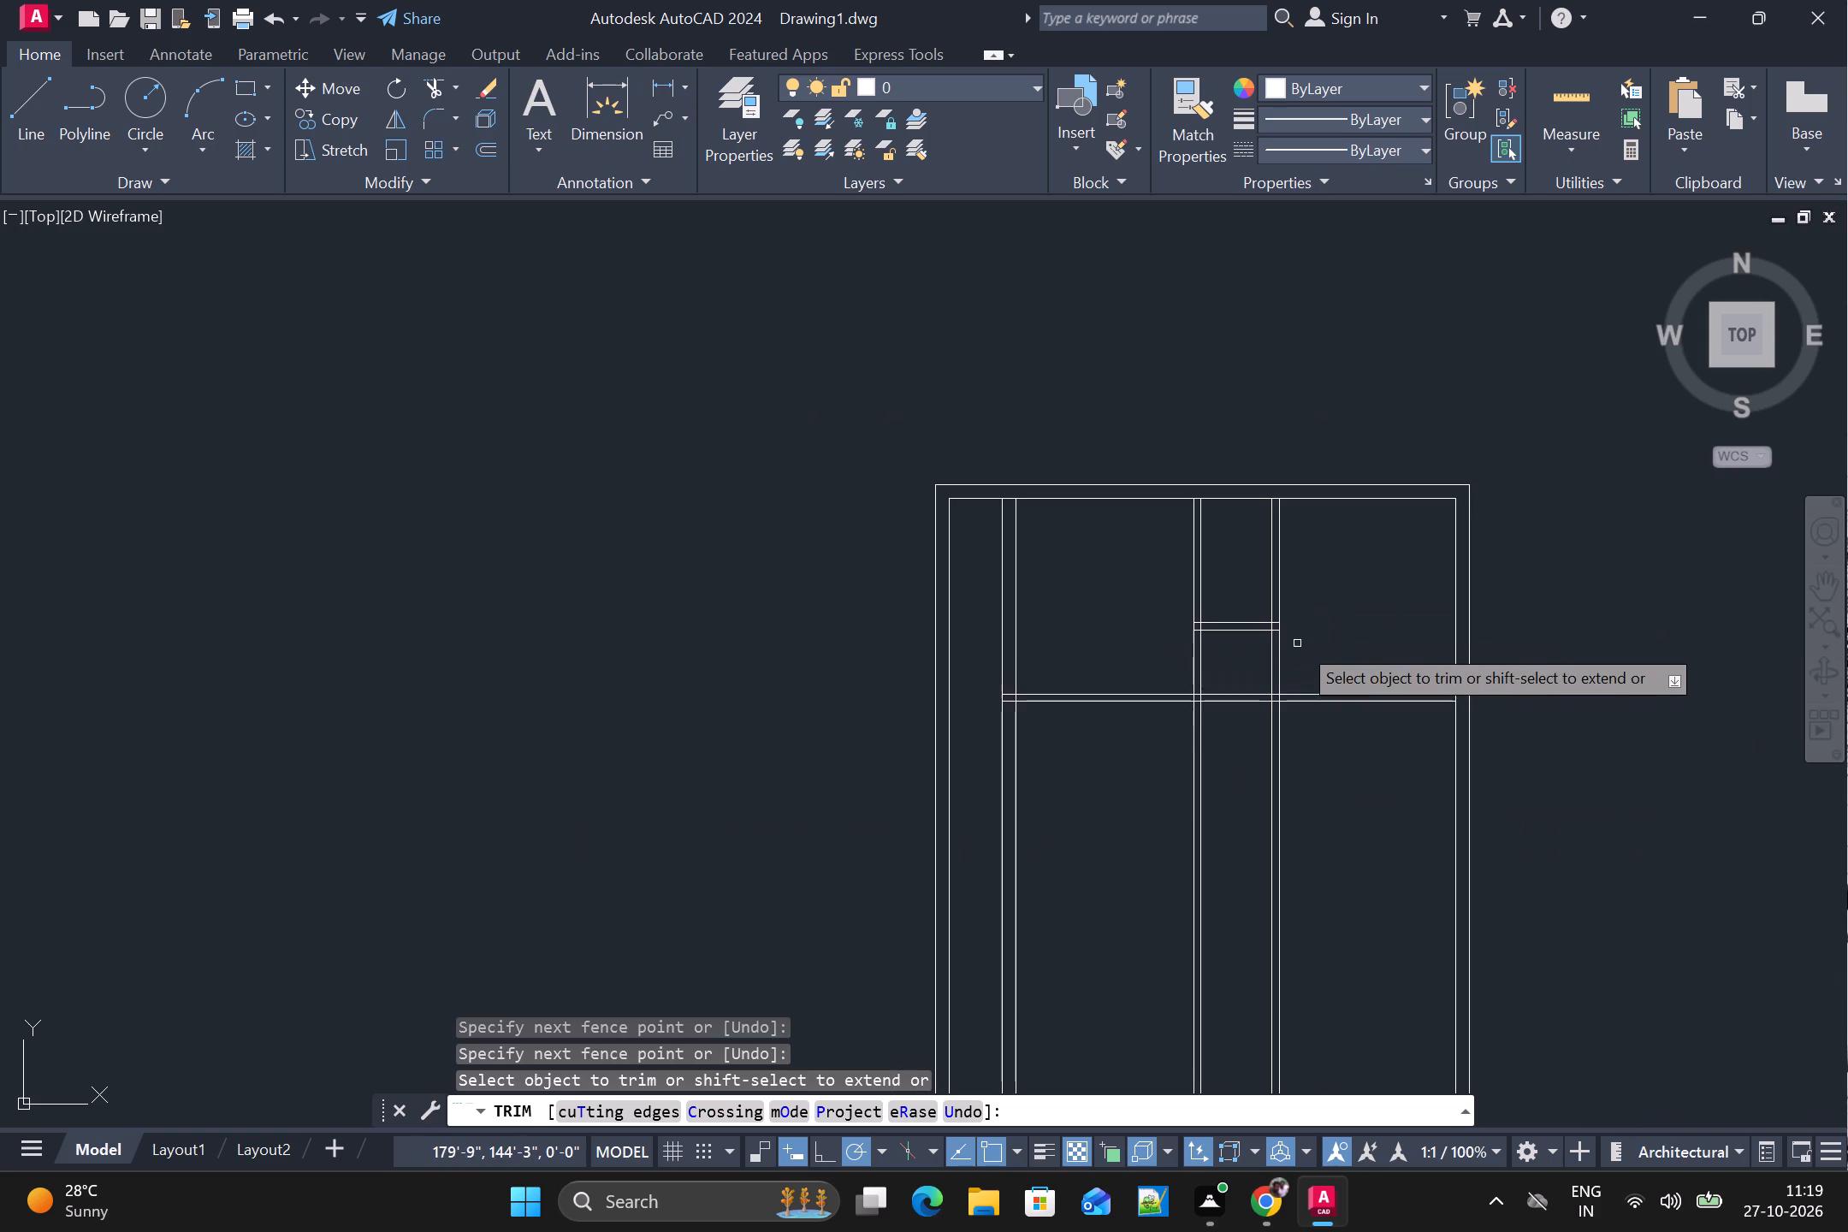
pyautogui.scroll(1, 1300, 643)
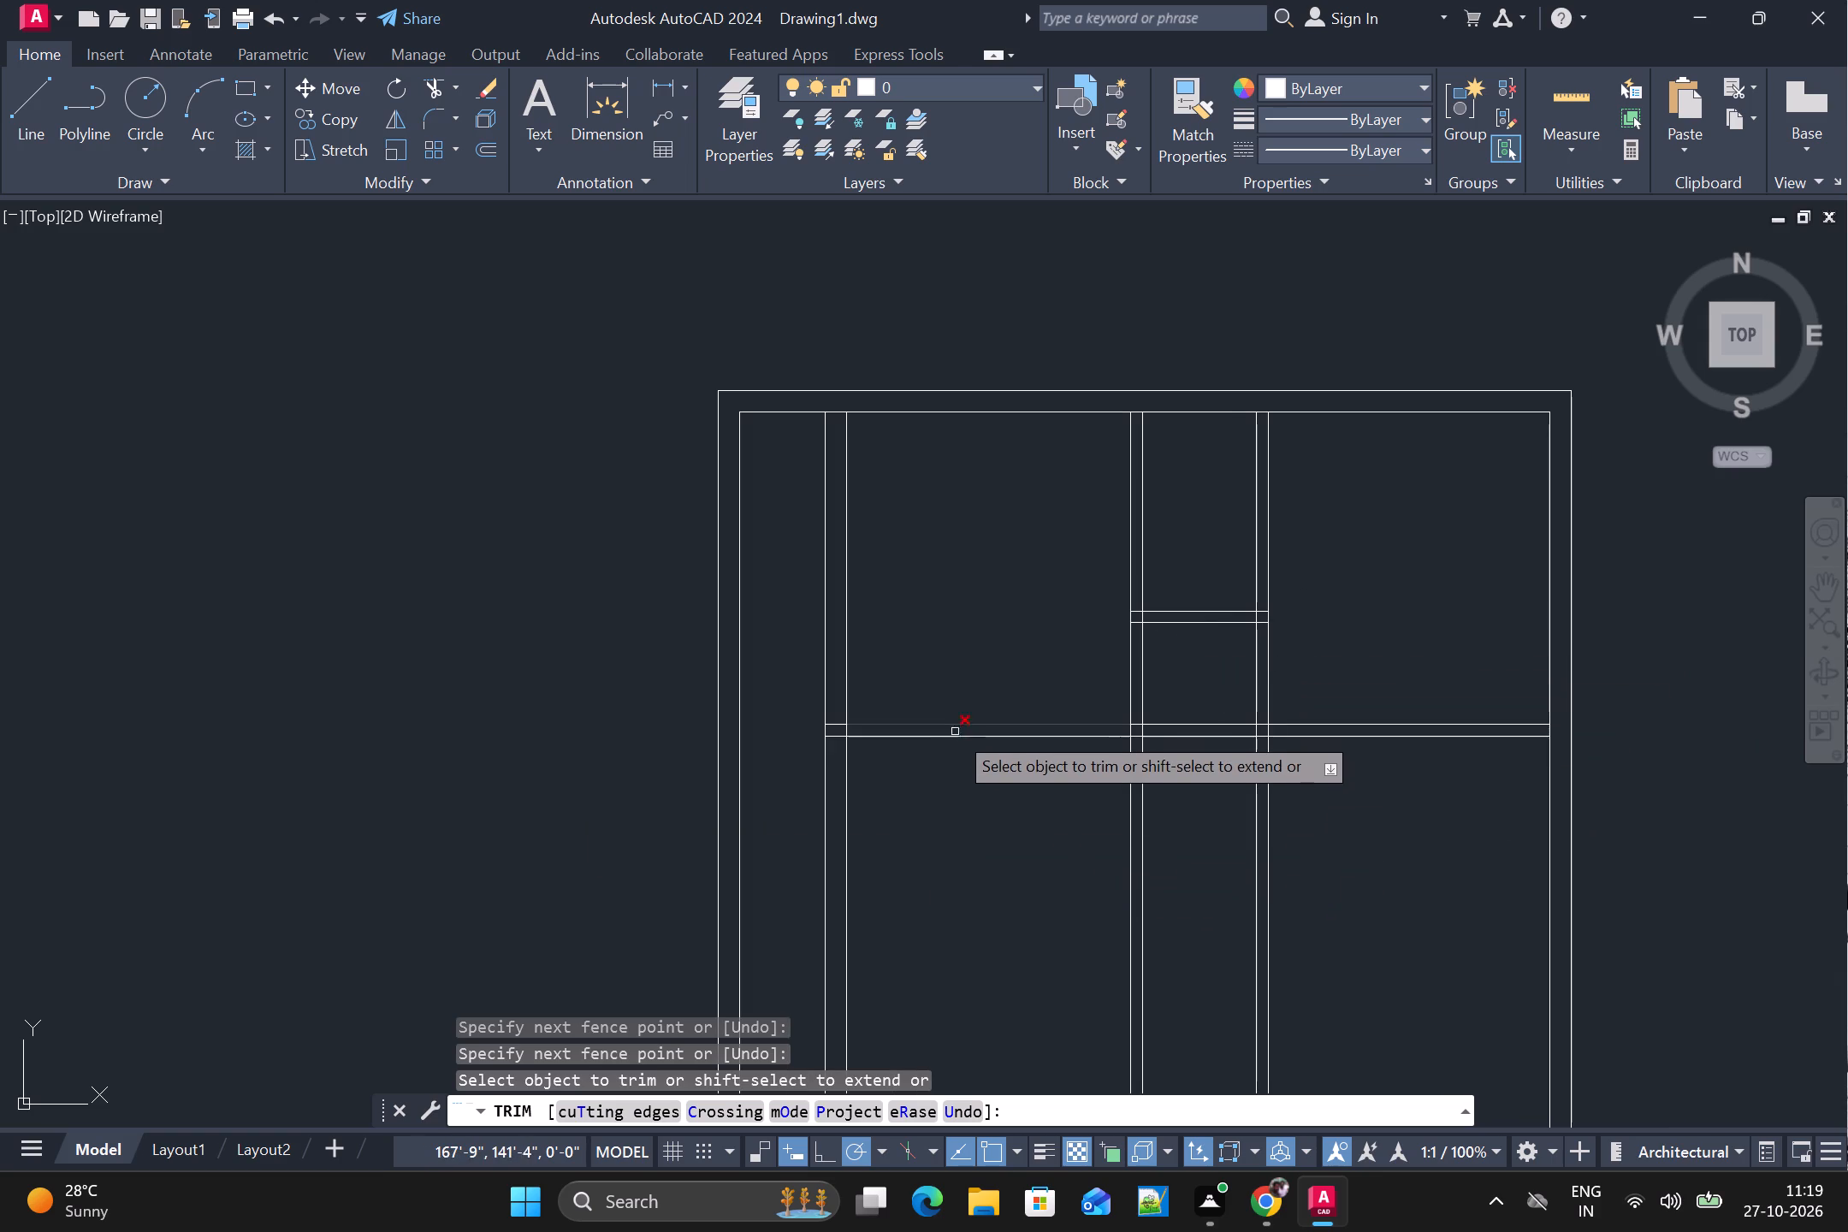
pyautogui.press('Escape')
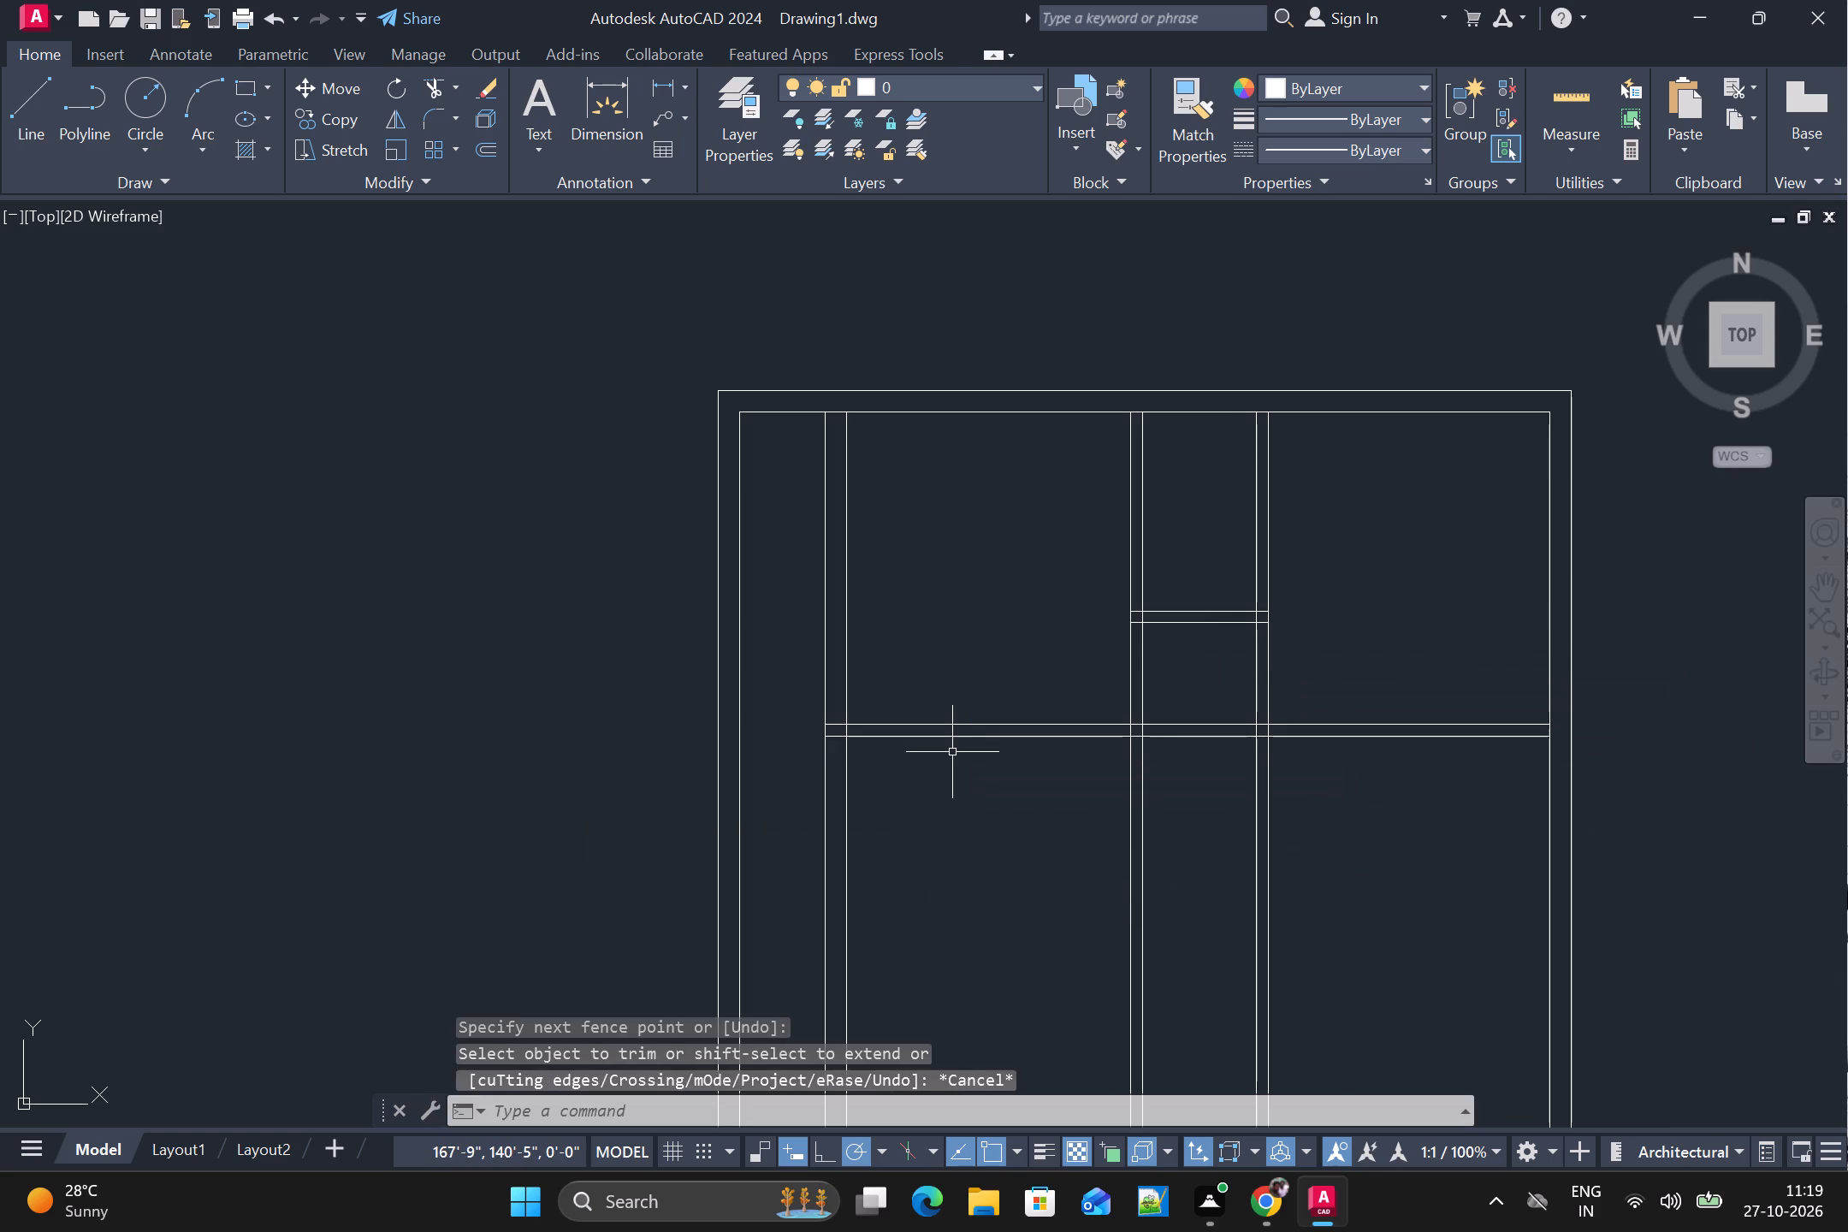
# Offset the lower horizontal partition's bottom line 4' downward in Through mode, and offset the resulting line 5" to form a partition.
pyautogui.write('o t')
pyautogui.press('space')
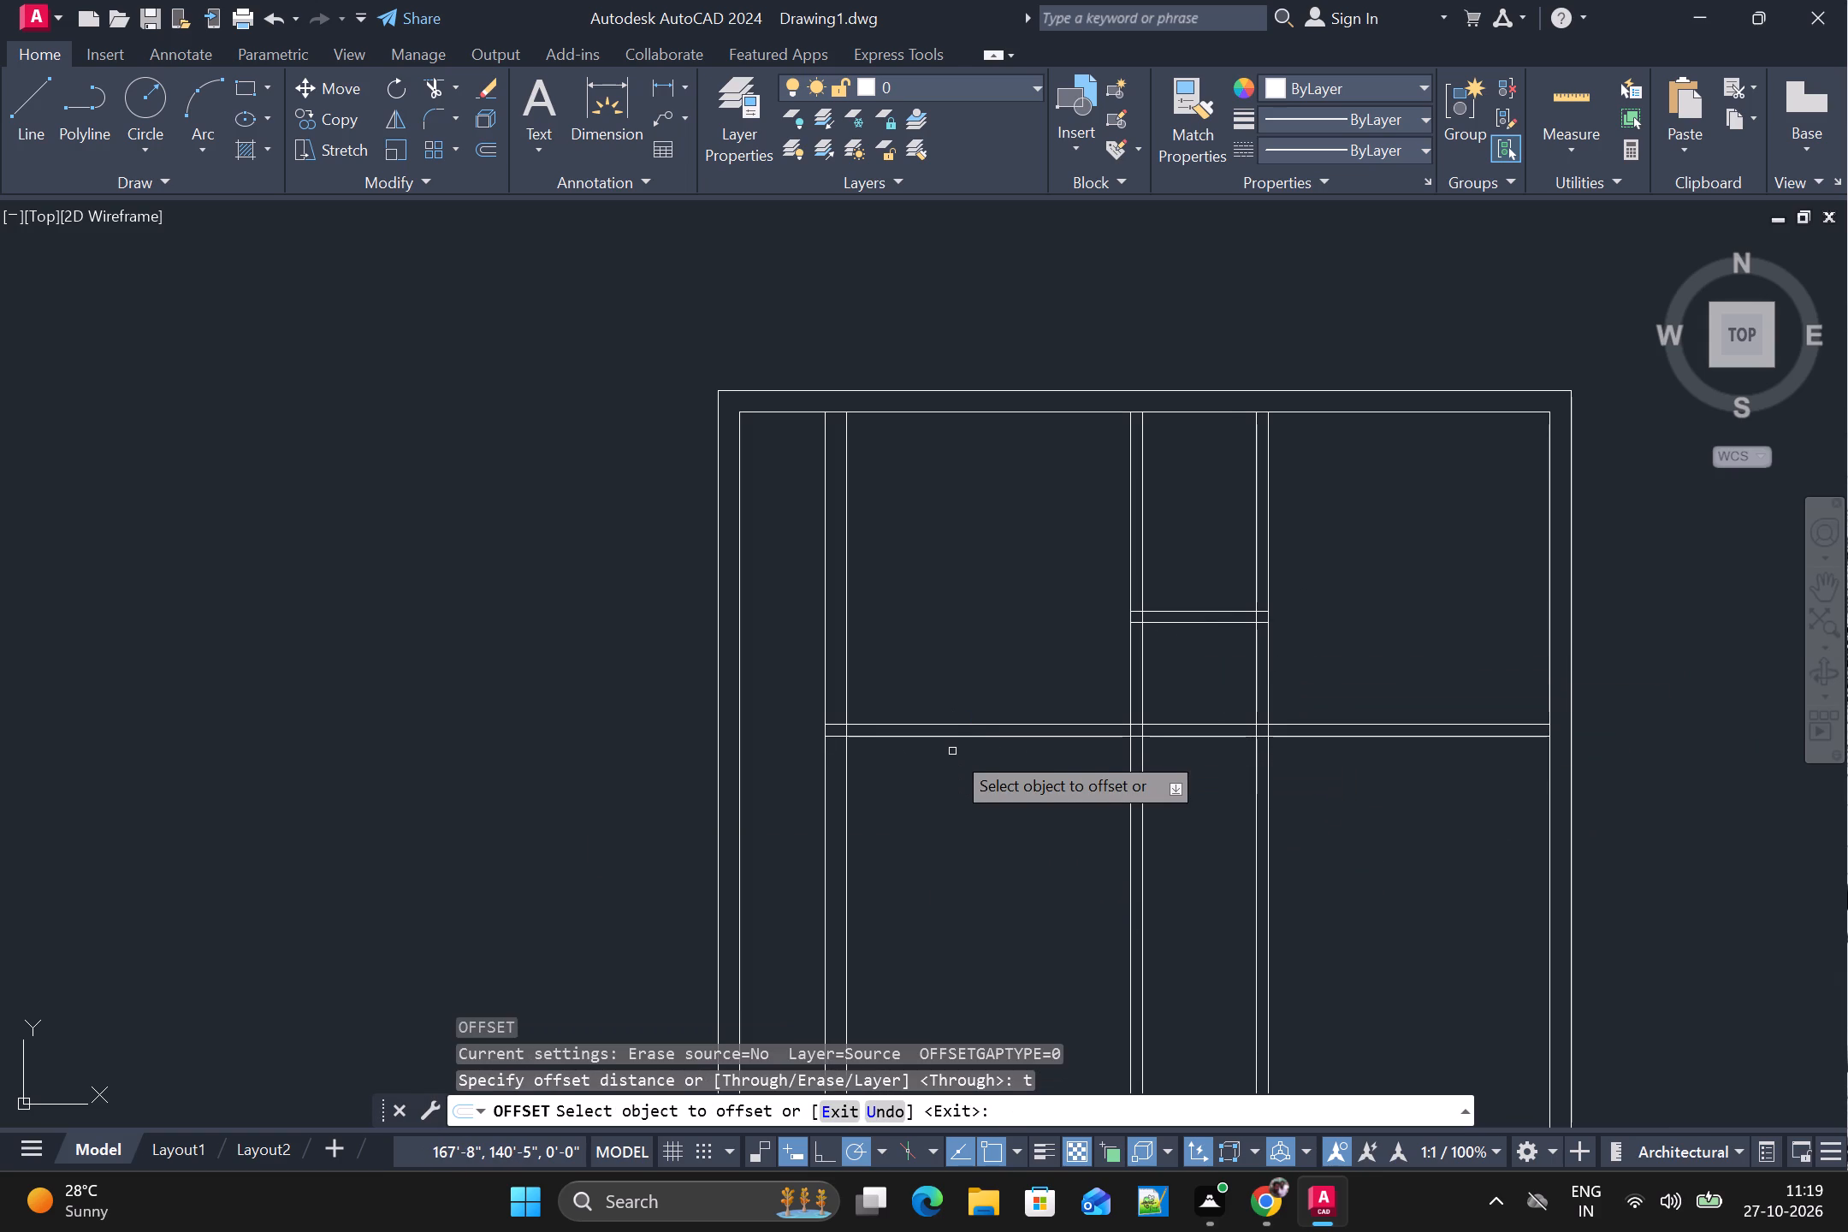
pyautogui.click(960, 736)
pyautogui.scroll(-2, 953, 1013)
pyautogui.moveTo(950, 1013); pyautogui.dragTo(945, 766, button='middle')
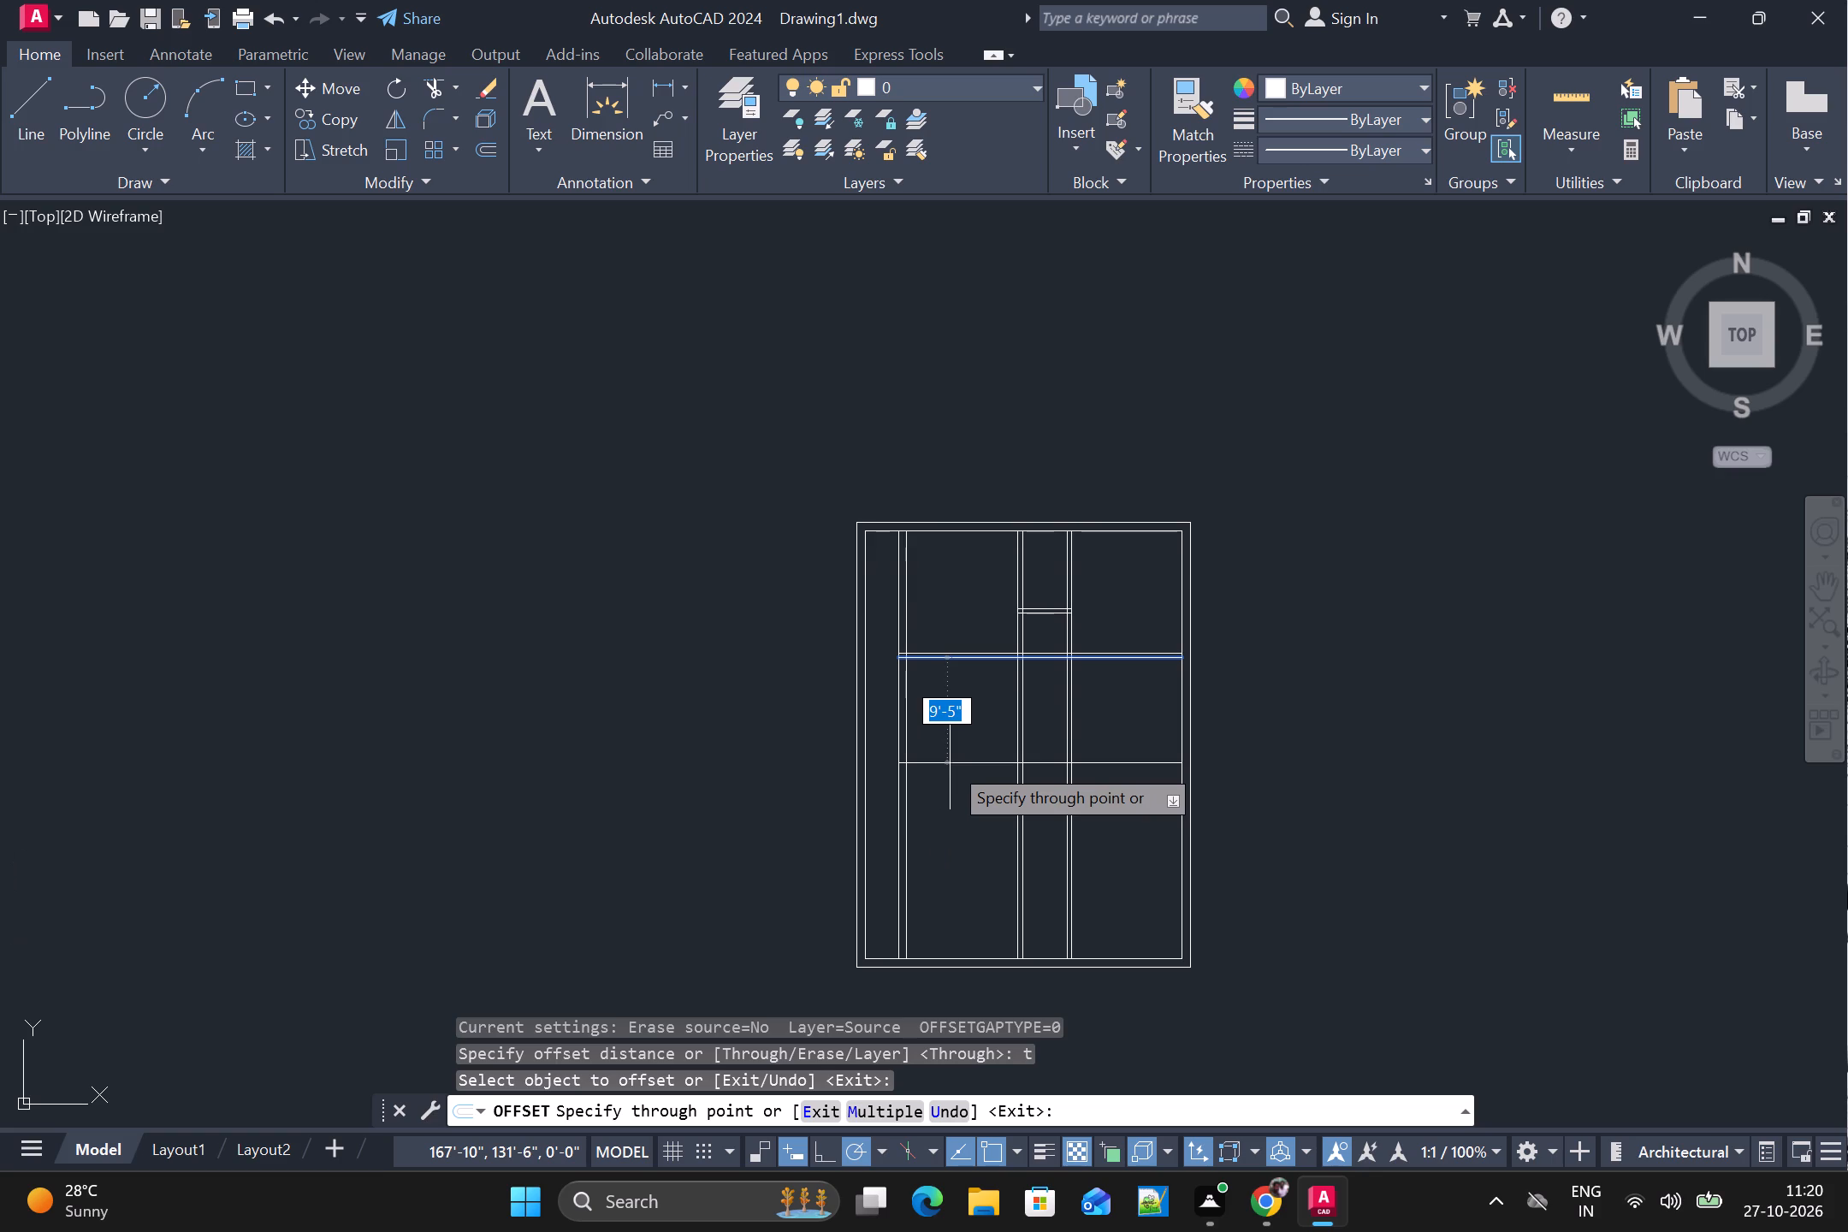
pyautogui.write("4'")
pyautogui.press('Return')
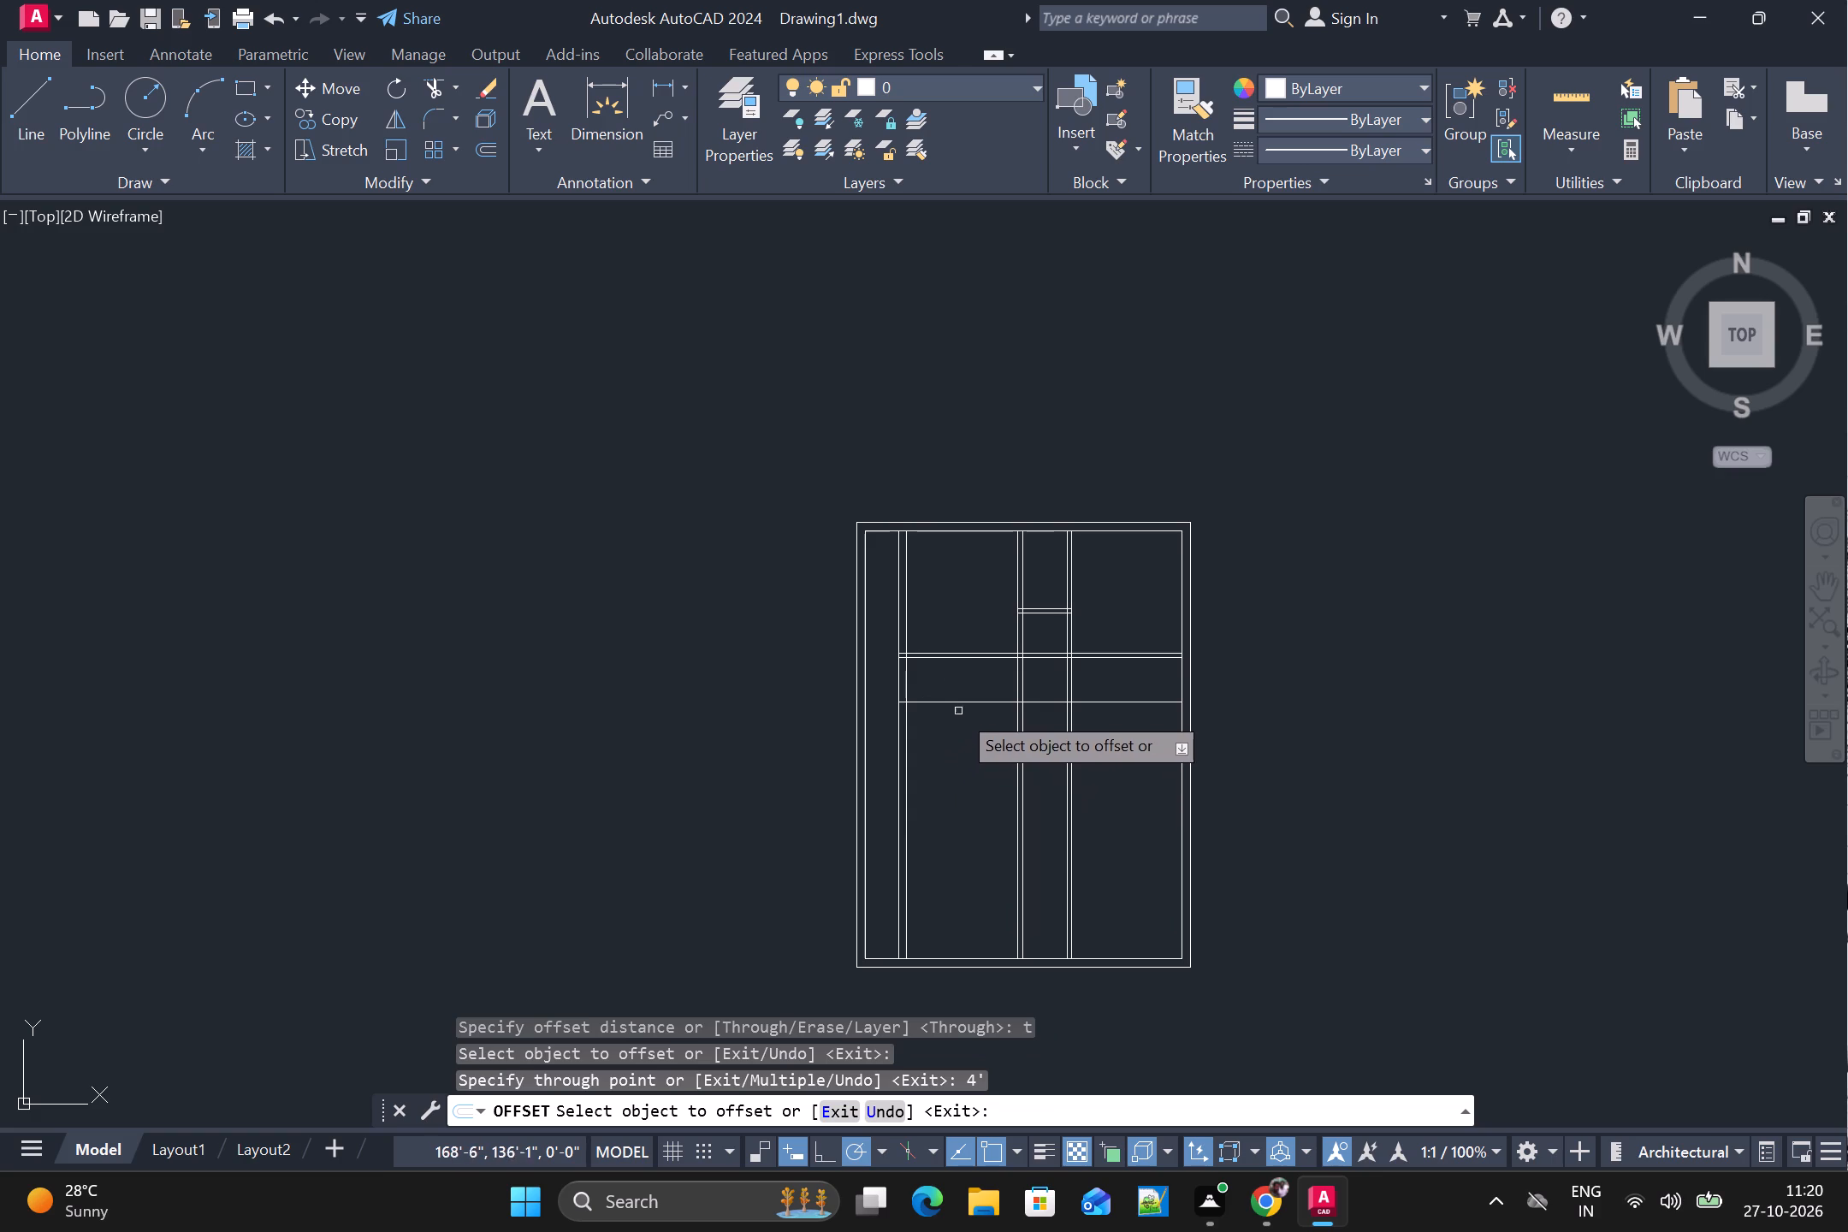
pyautogui.click(959, 704)
pyautogui.write('5"')
pyautogui.press('Return')
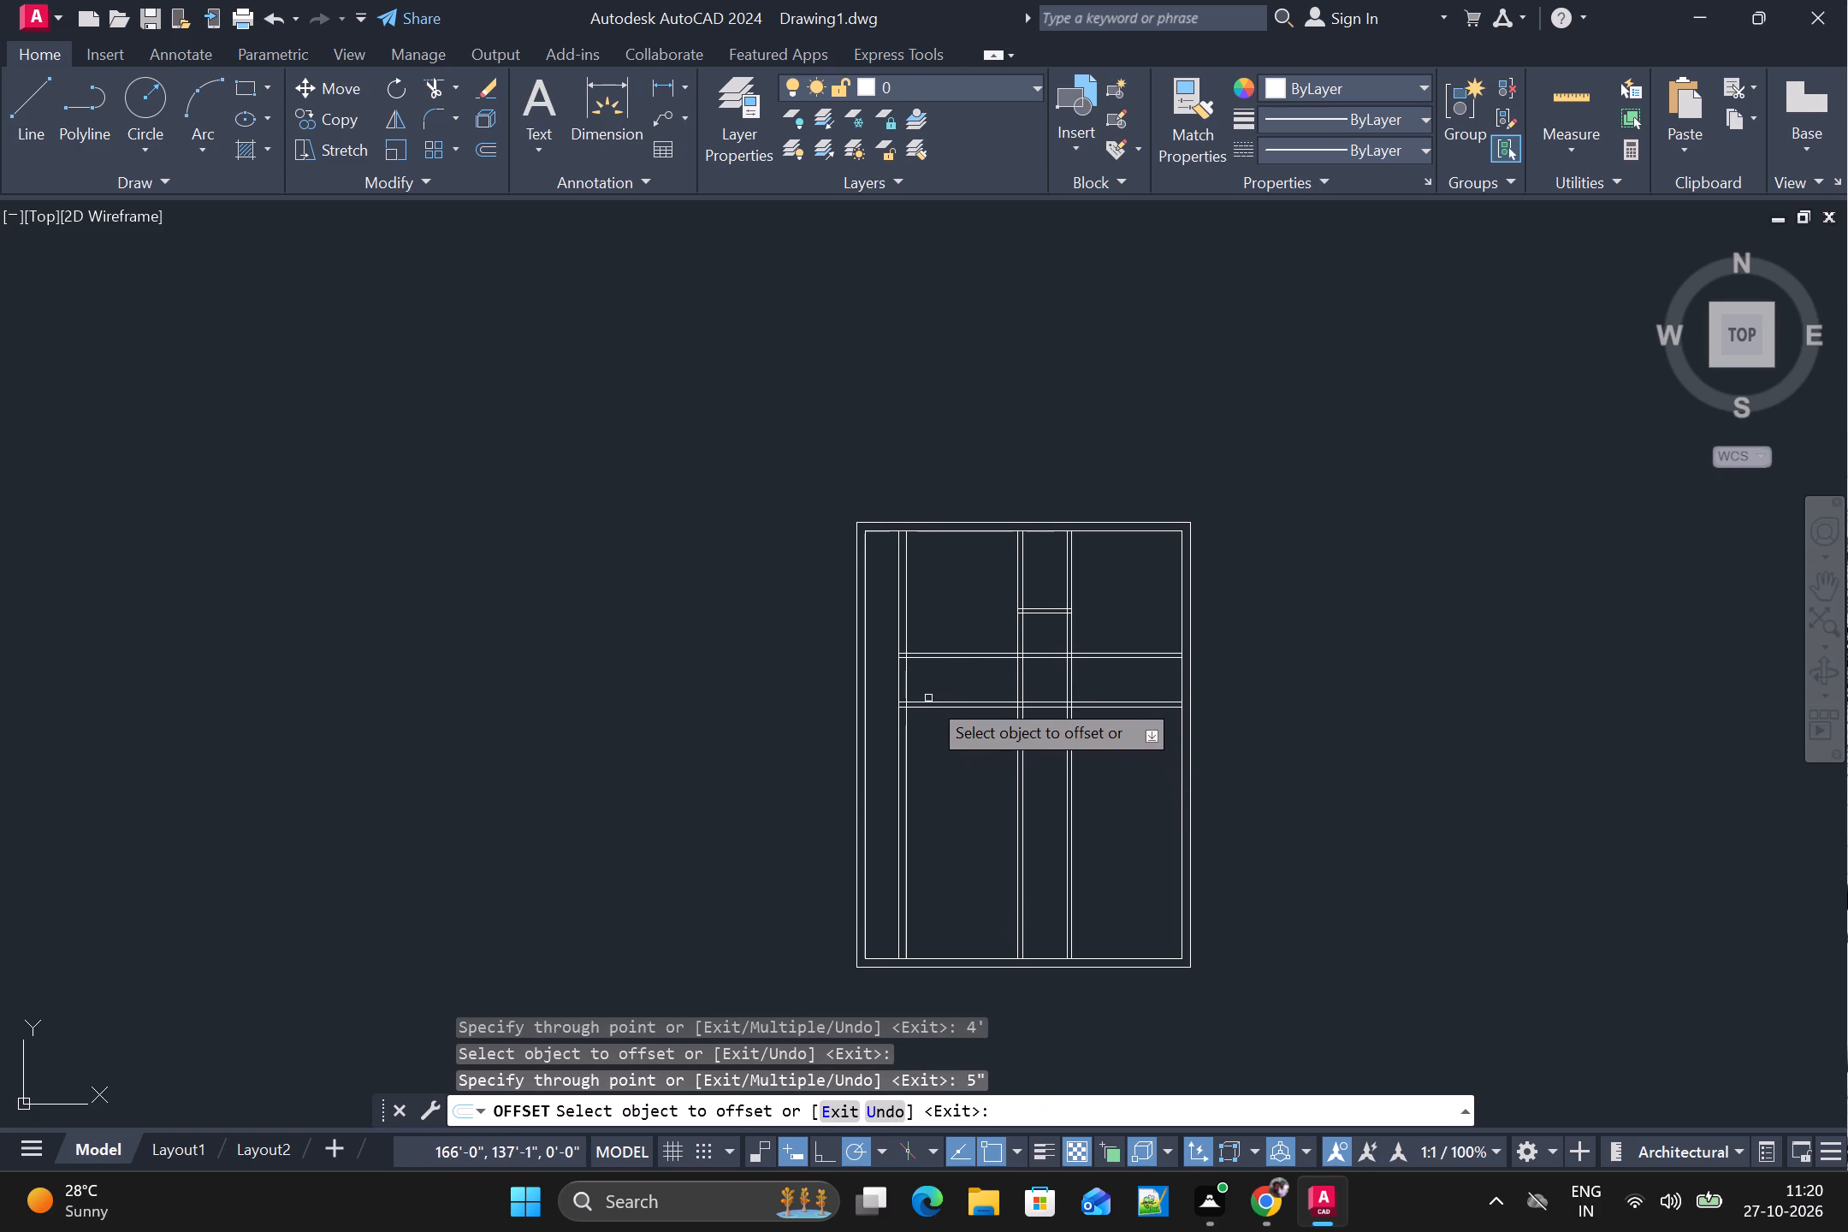
# Offset the new partition's bottom line 6'7" downward, and offset the resulting line 5" to form another partition wall.
pyautogui.click(970, 710)
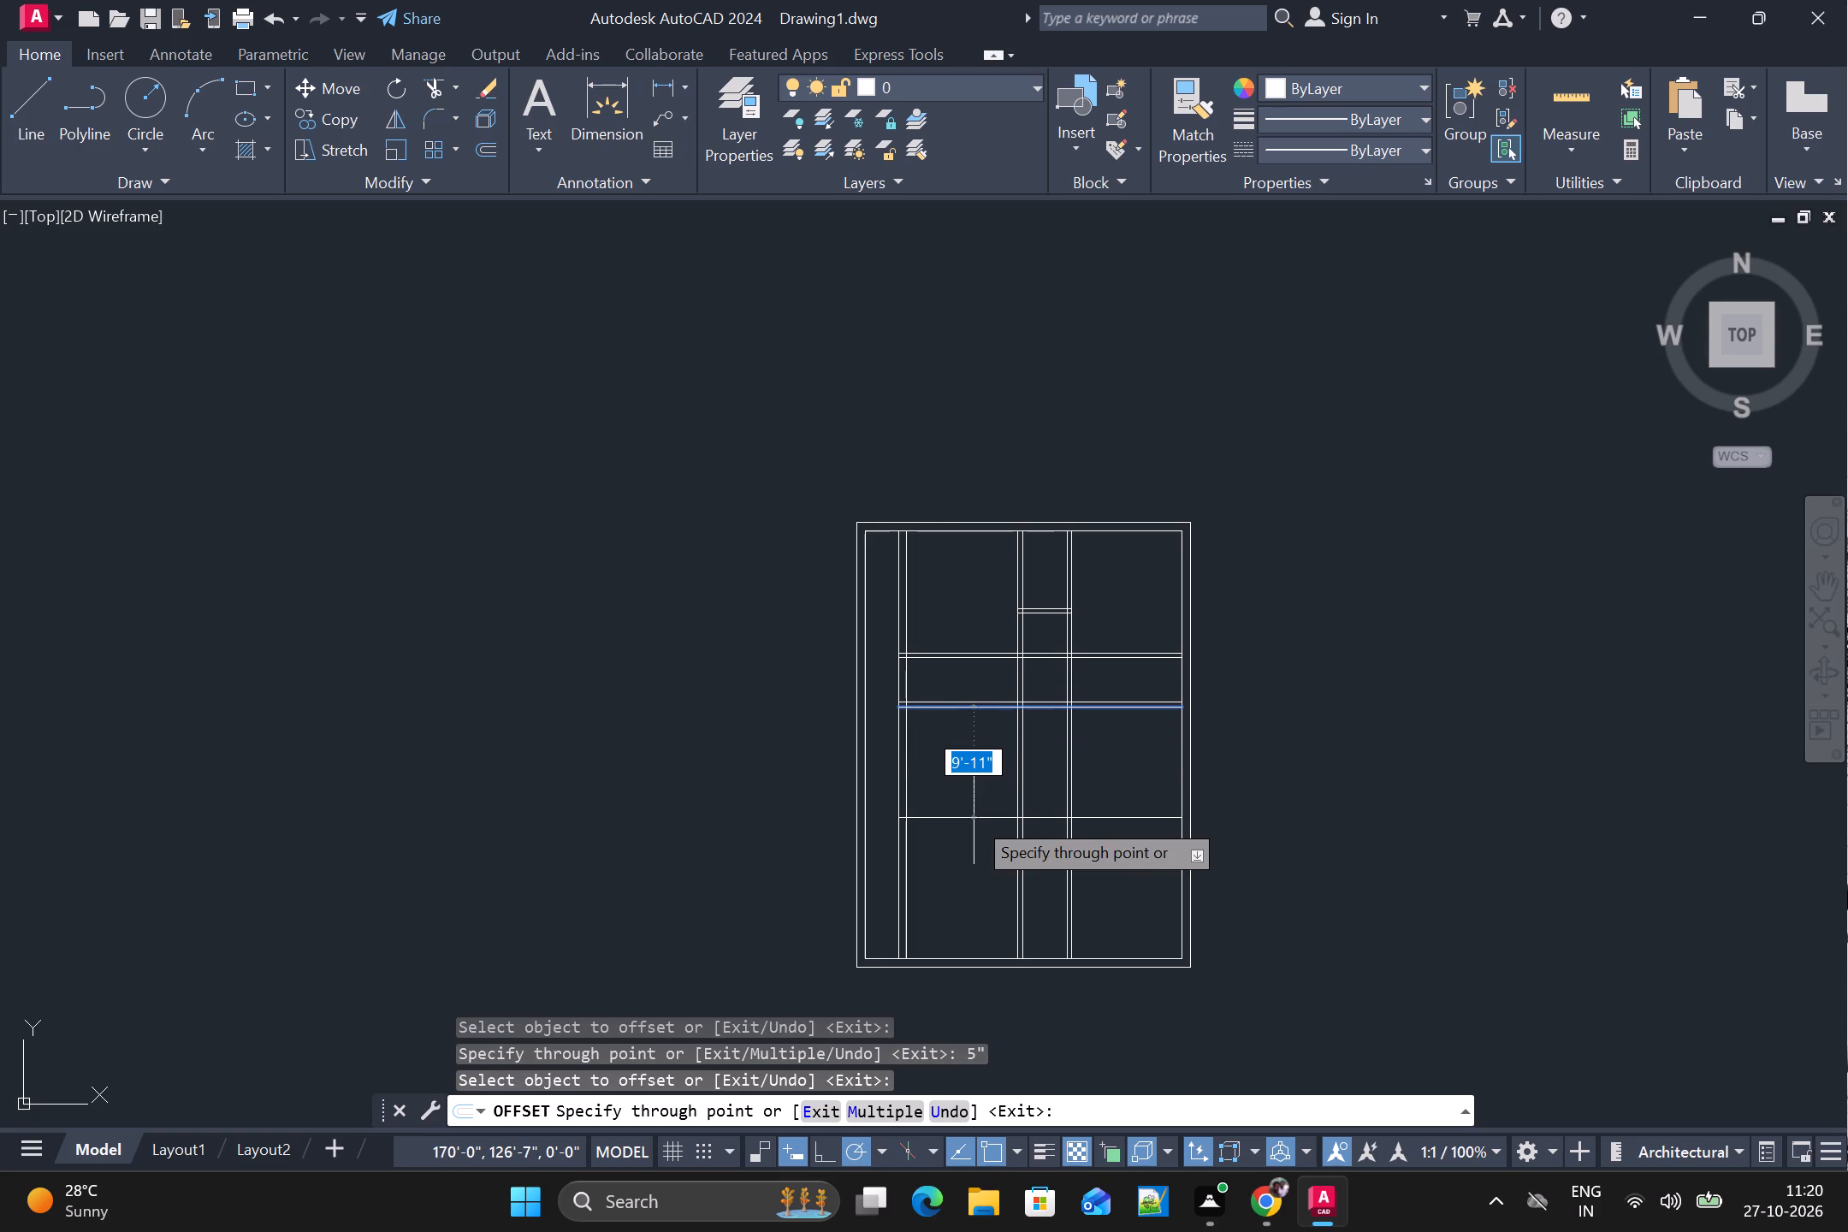
pyautogui.write('6\'7"')
pyautogui.press('Return')
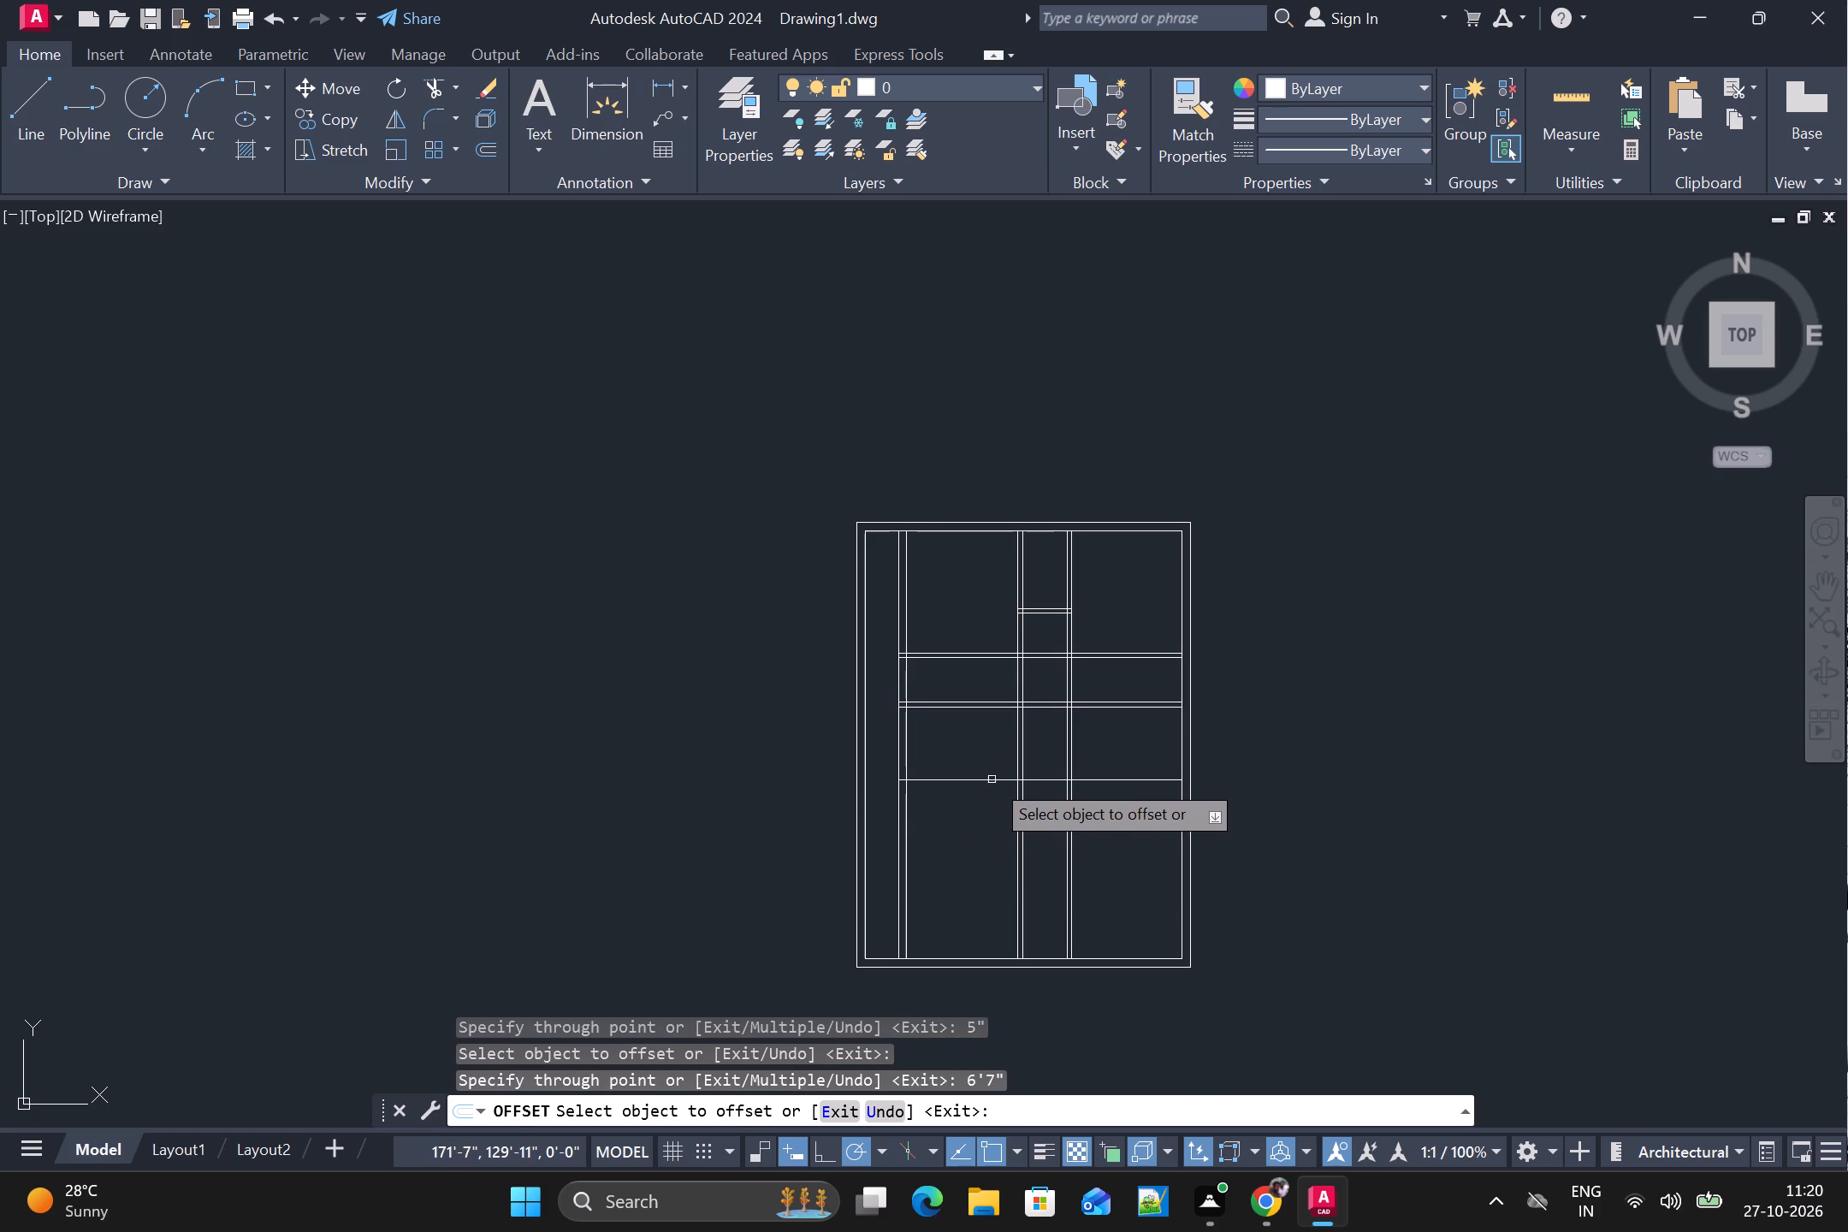
pyautogui.click(991, 778)
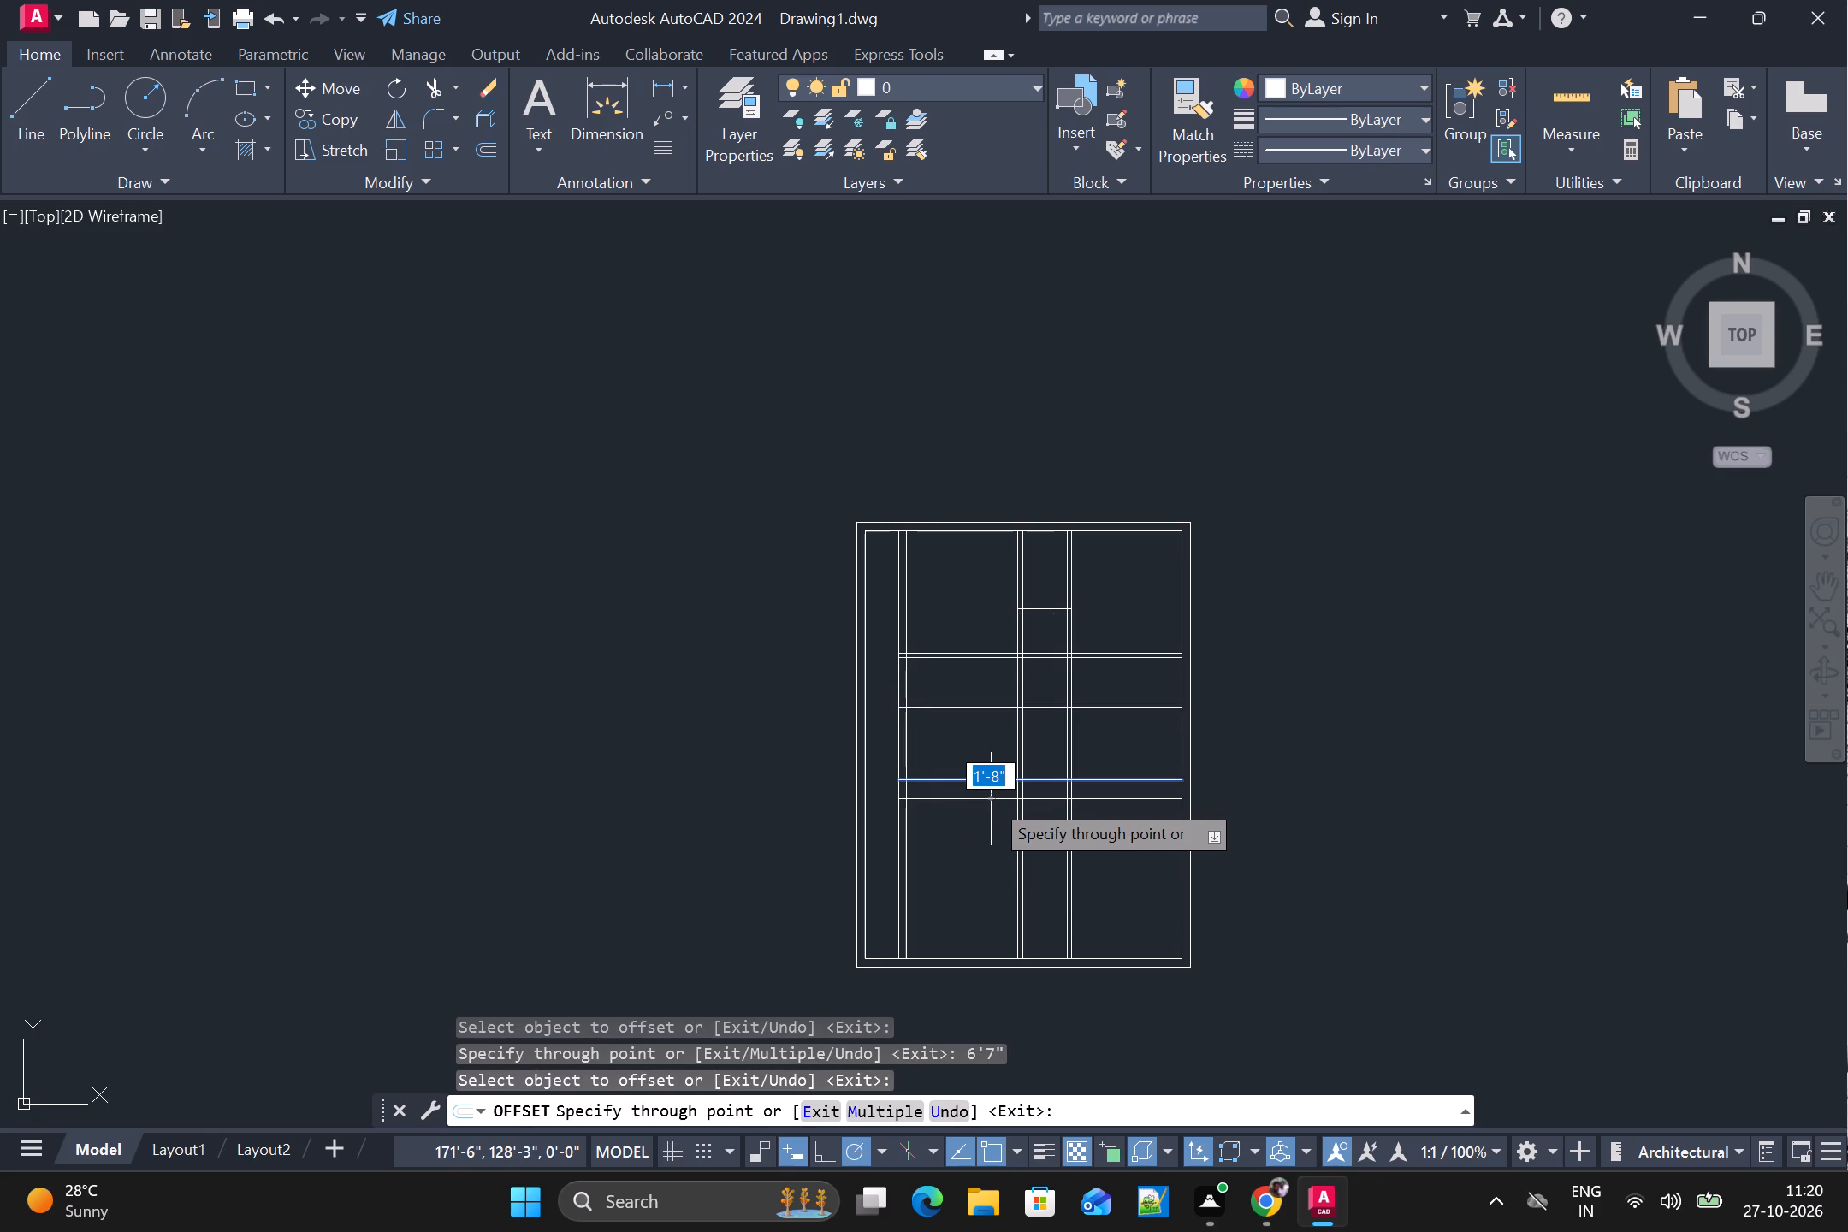
pyautogui.write('5"')
pyautogui.press('Return')
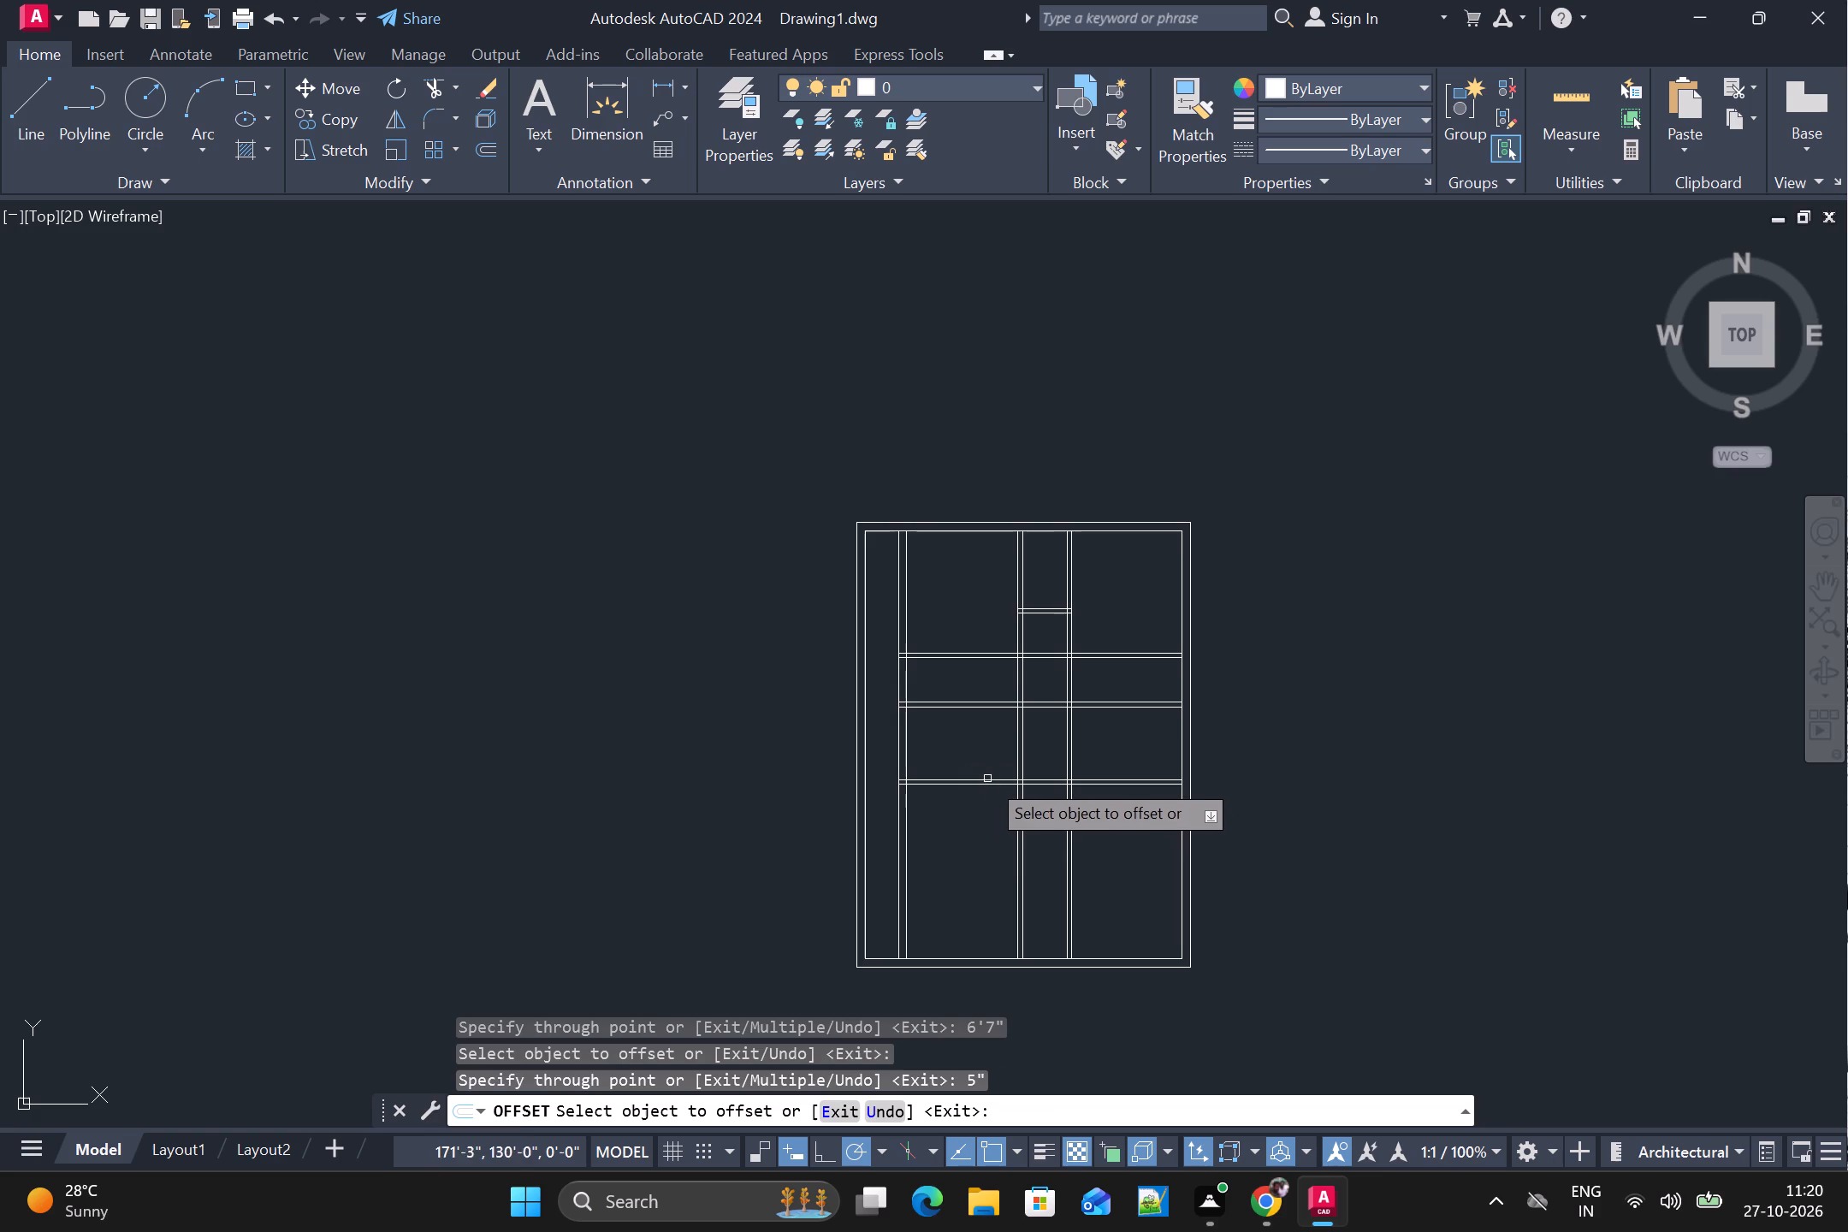
# Offset the lowest partition's bottom line 6'6" downward, and offset the resulting line 9" to form a wall.
pyautogui.click(974, 787)
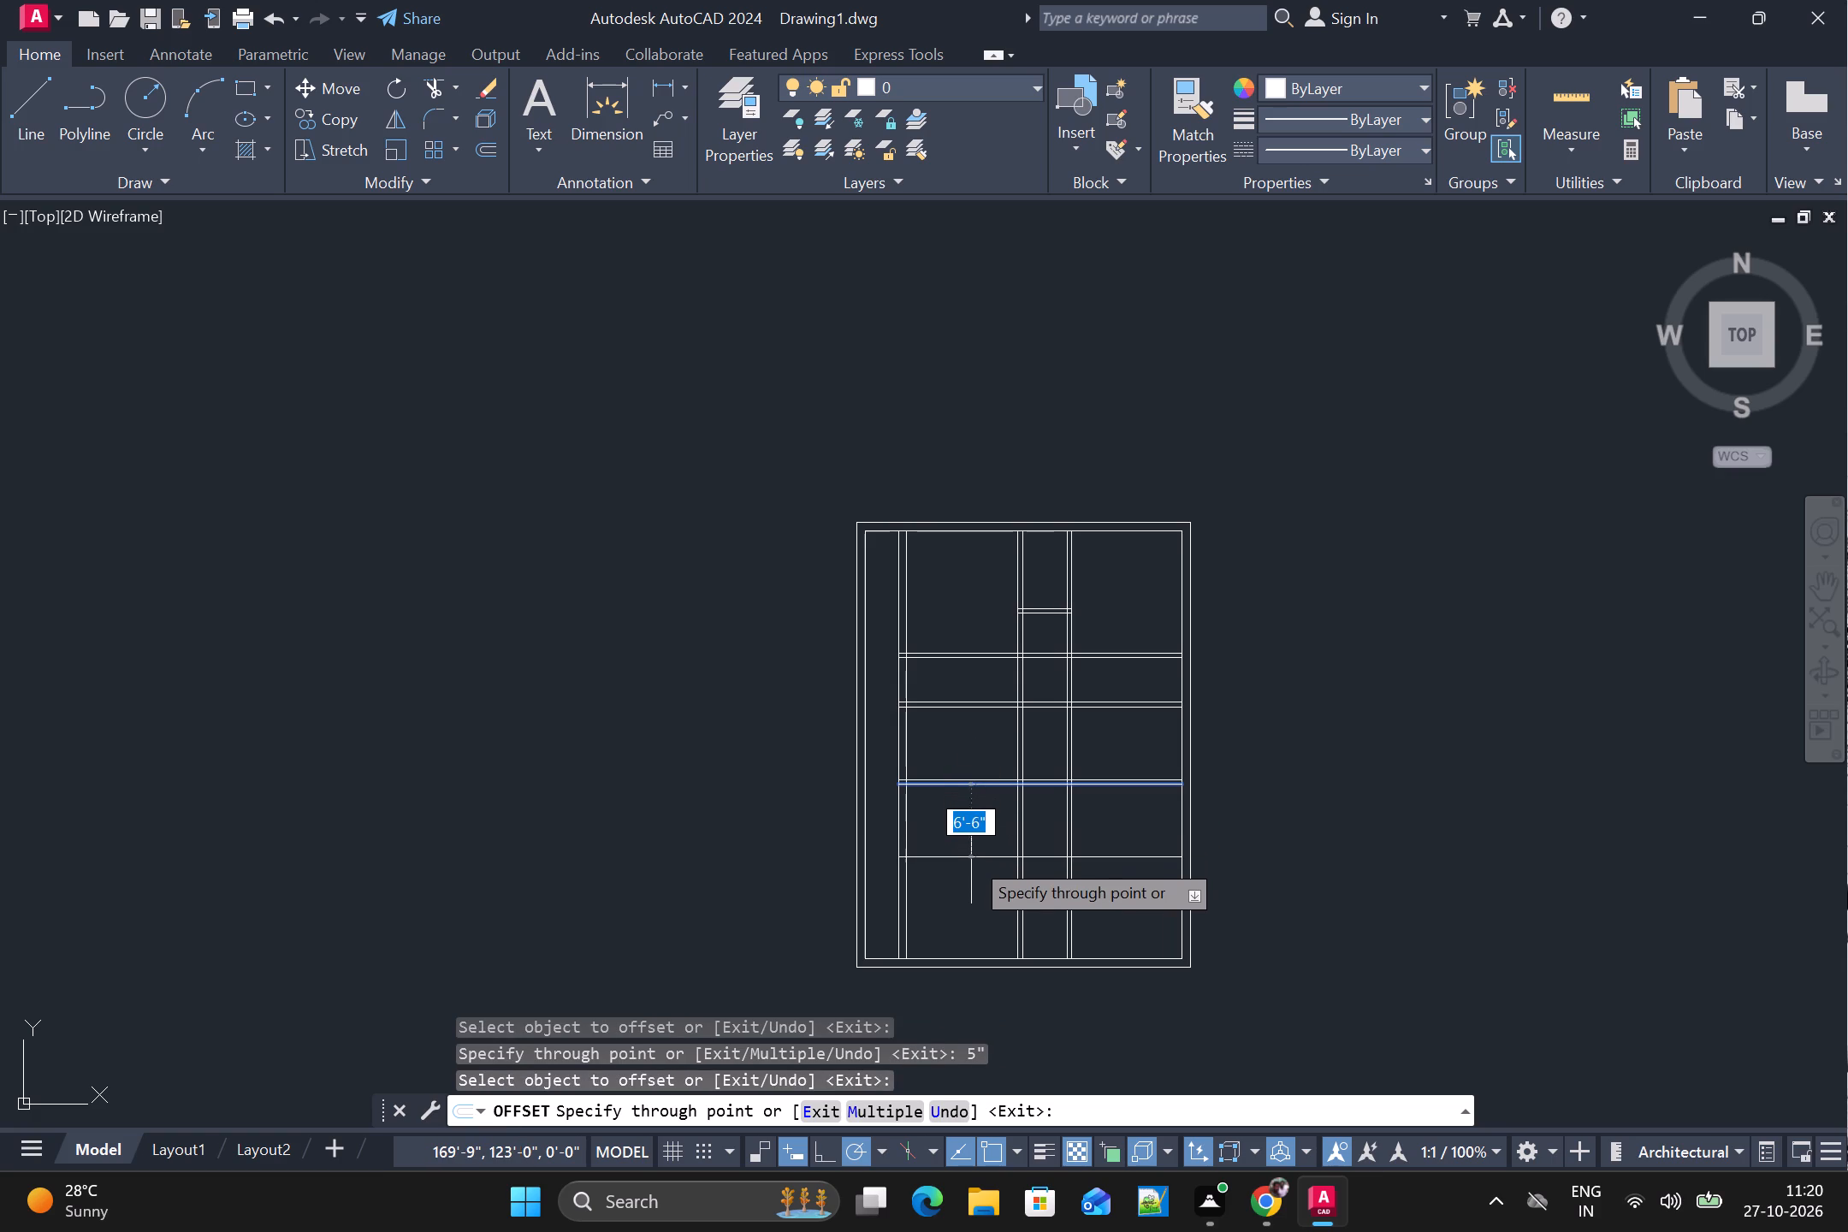
pyautogui.write('6\'6"')
pyautogui.press('Return')
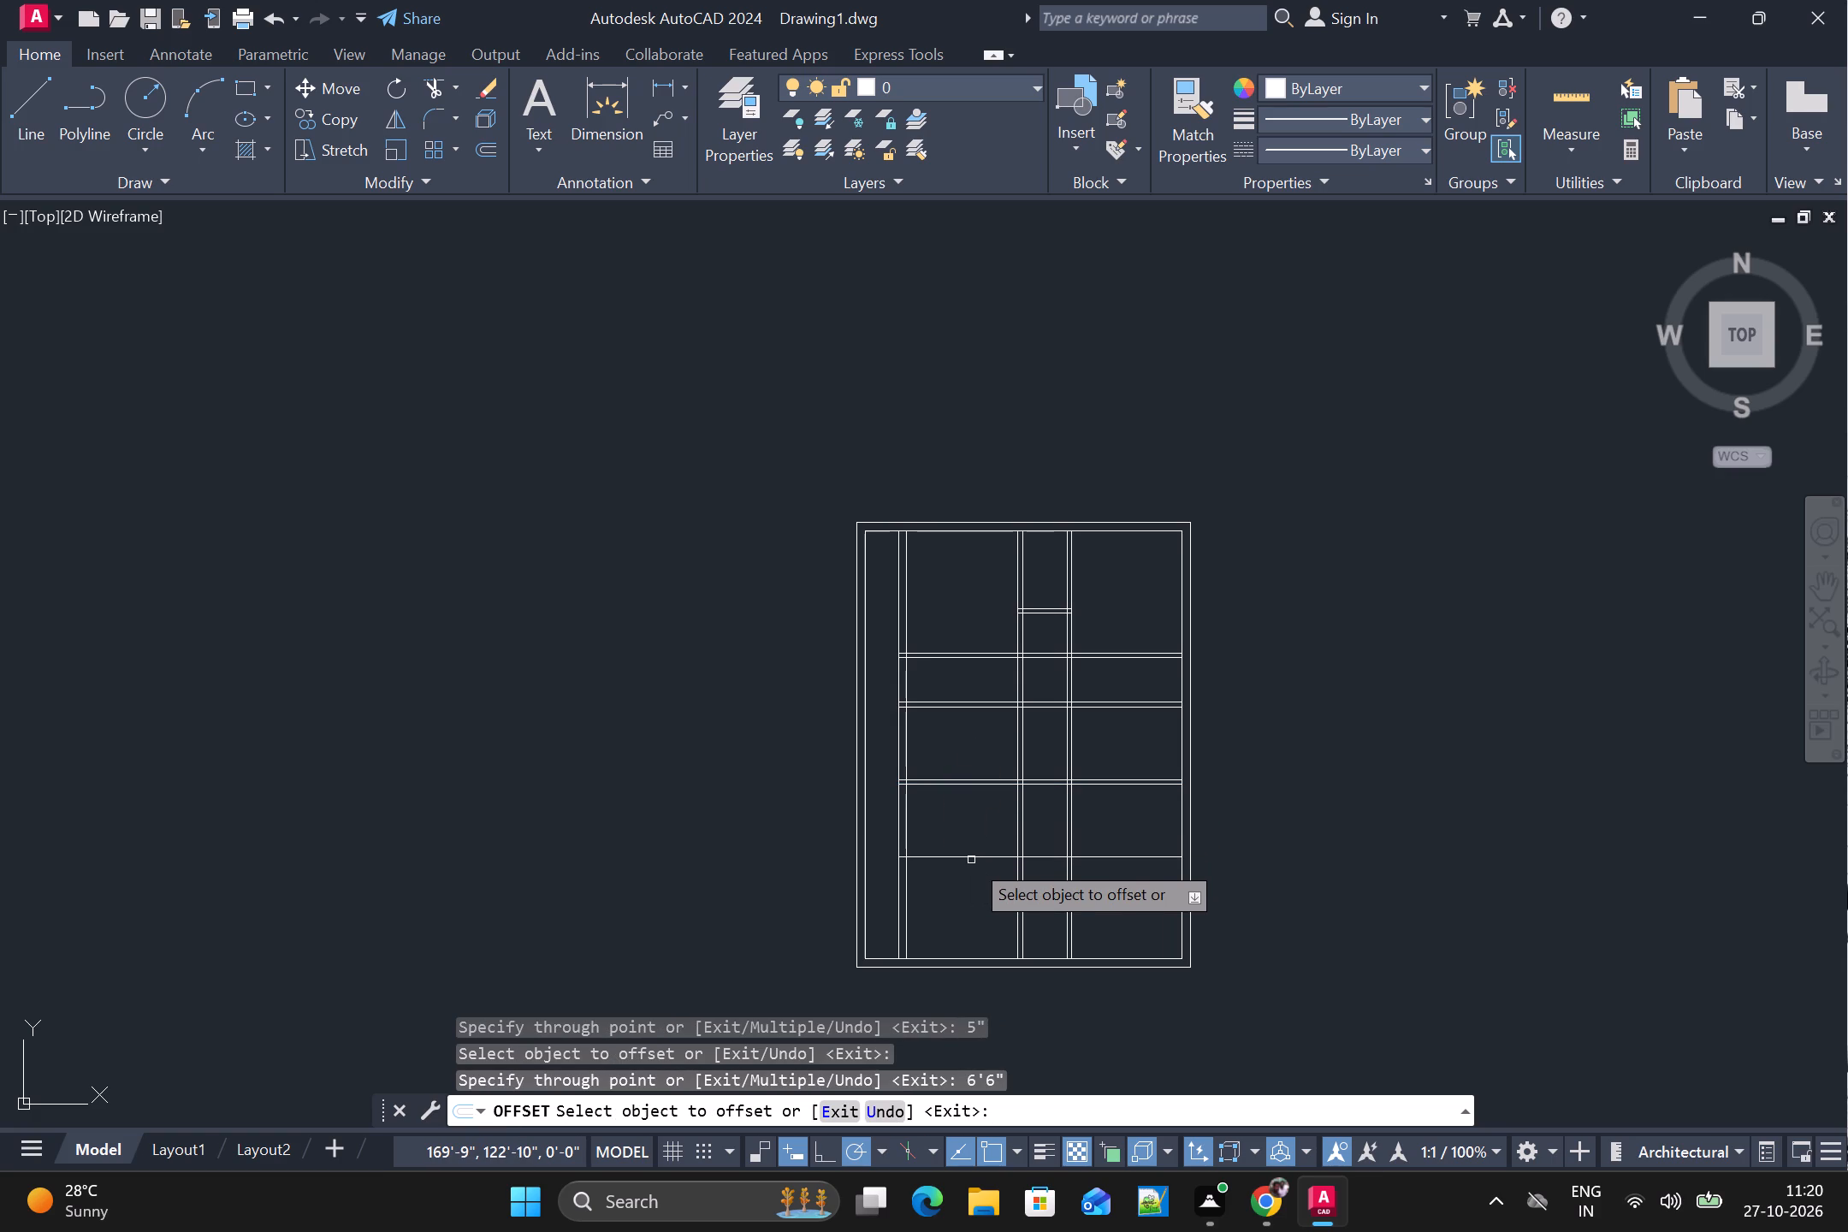
pyautogui.click(971, 859)
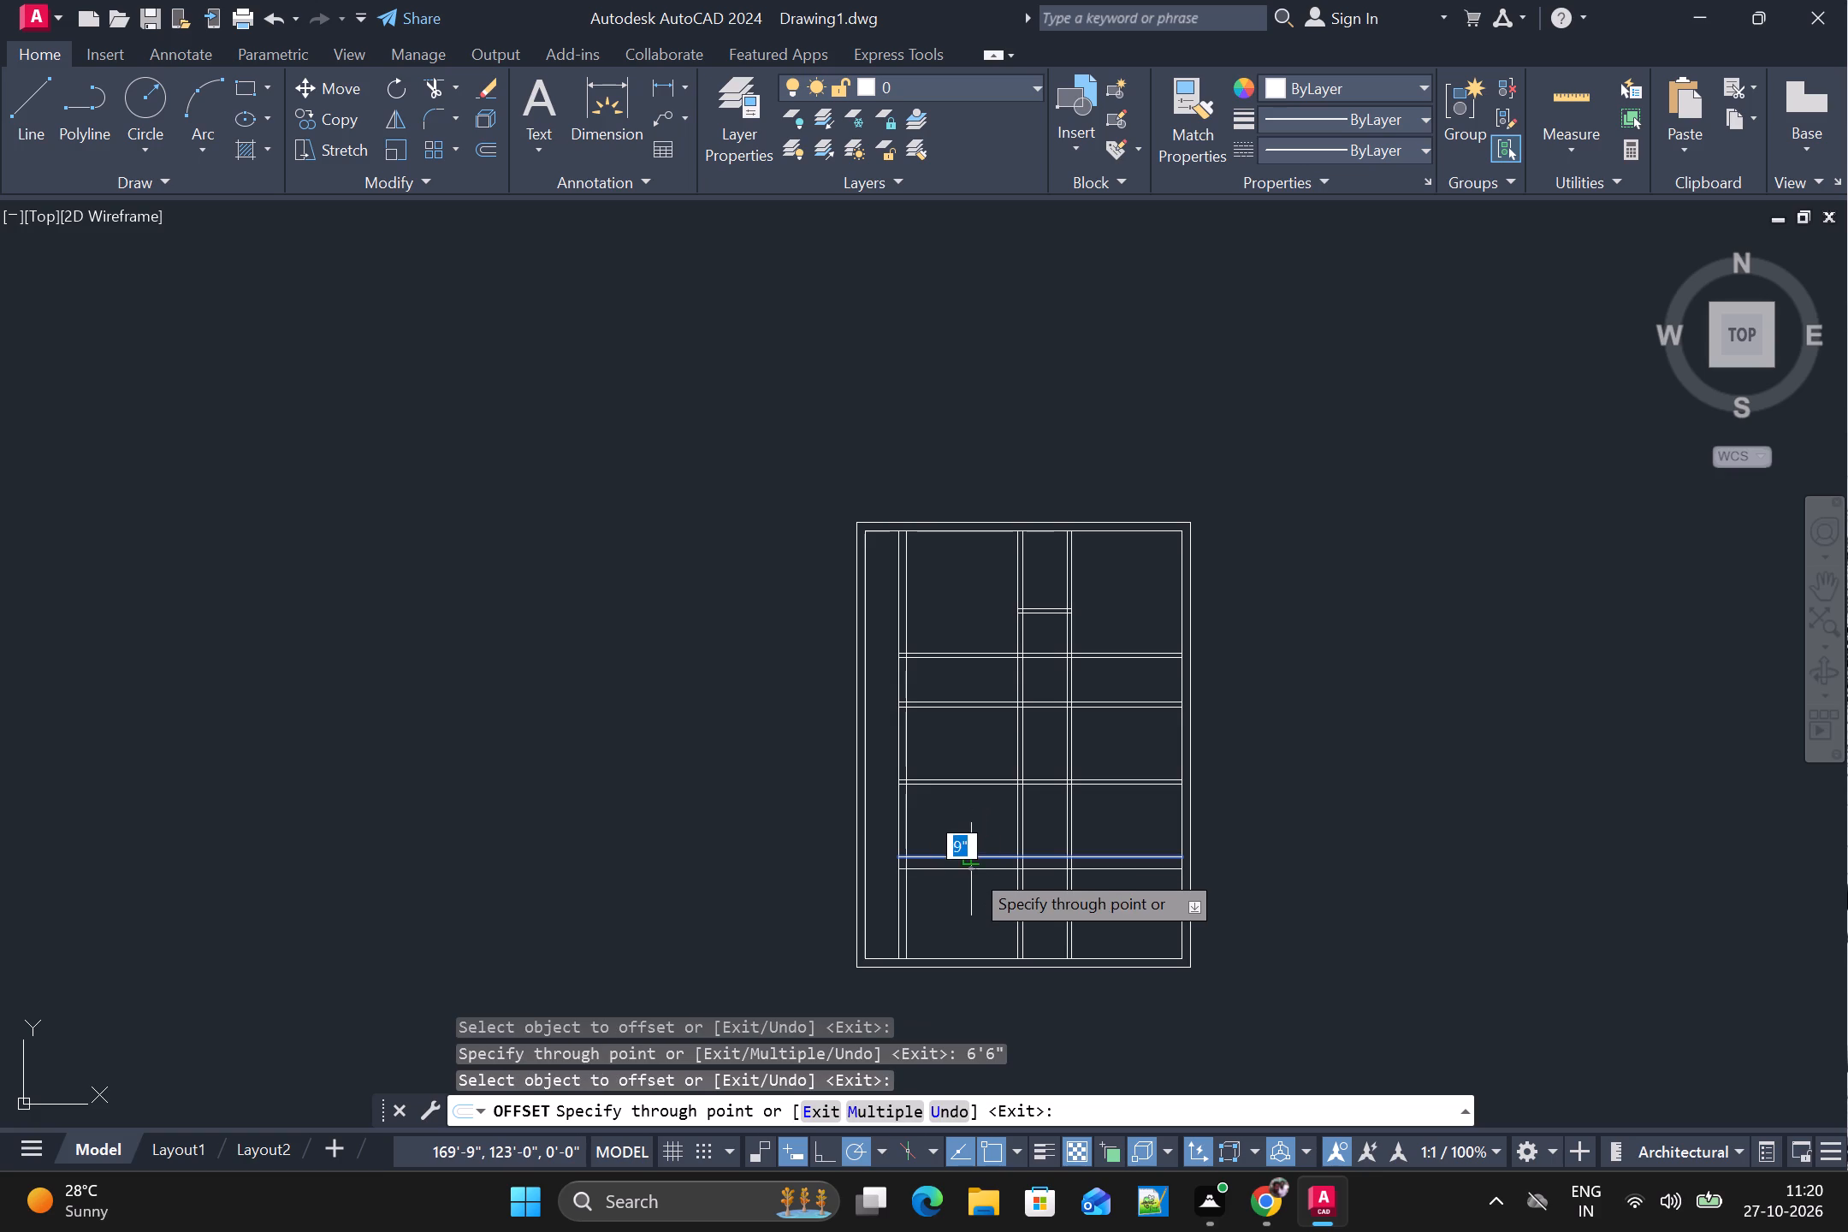
pyautogui.write('9"')
pyautogui.press('Return')
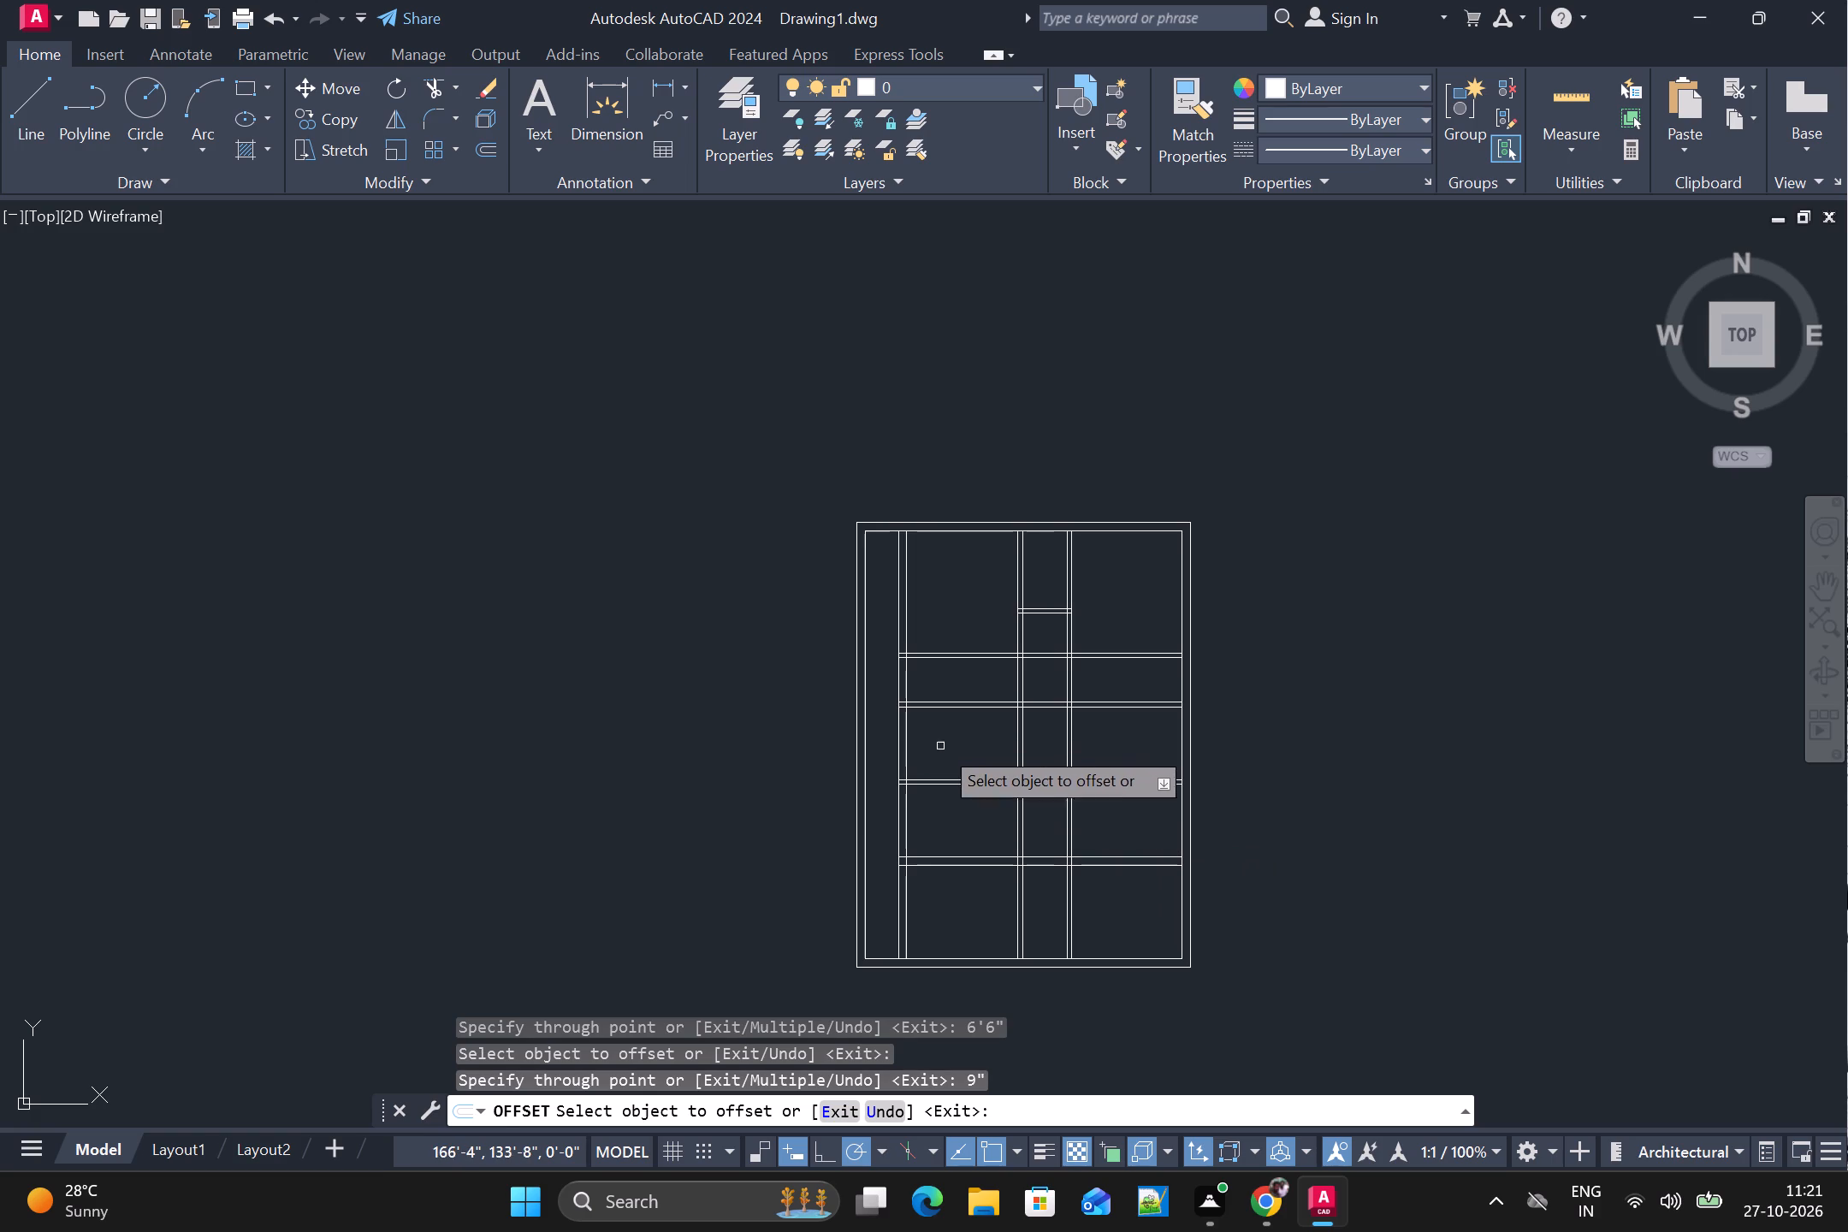
# Between the 4' strip and the horizontal 9" wall, trim the second 5" vertical partition and the horizontal partition right of the first vertical one.
pyautogui.press('Escape')
pyautogui.press('t')
pyautogui.press('r')
pyautogui.press('space')
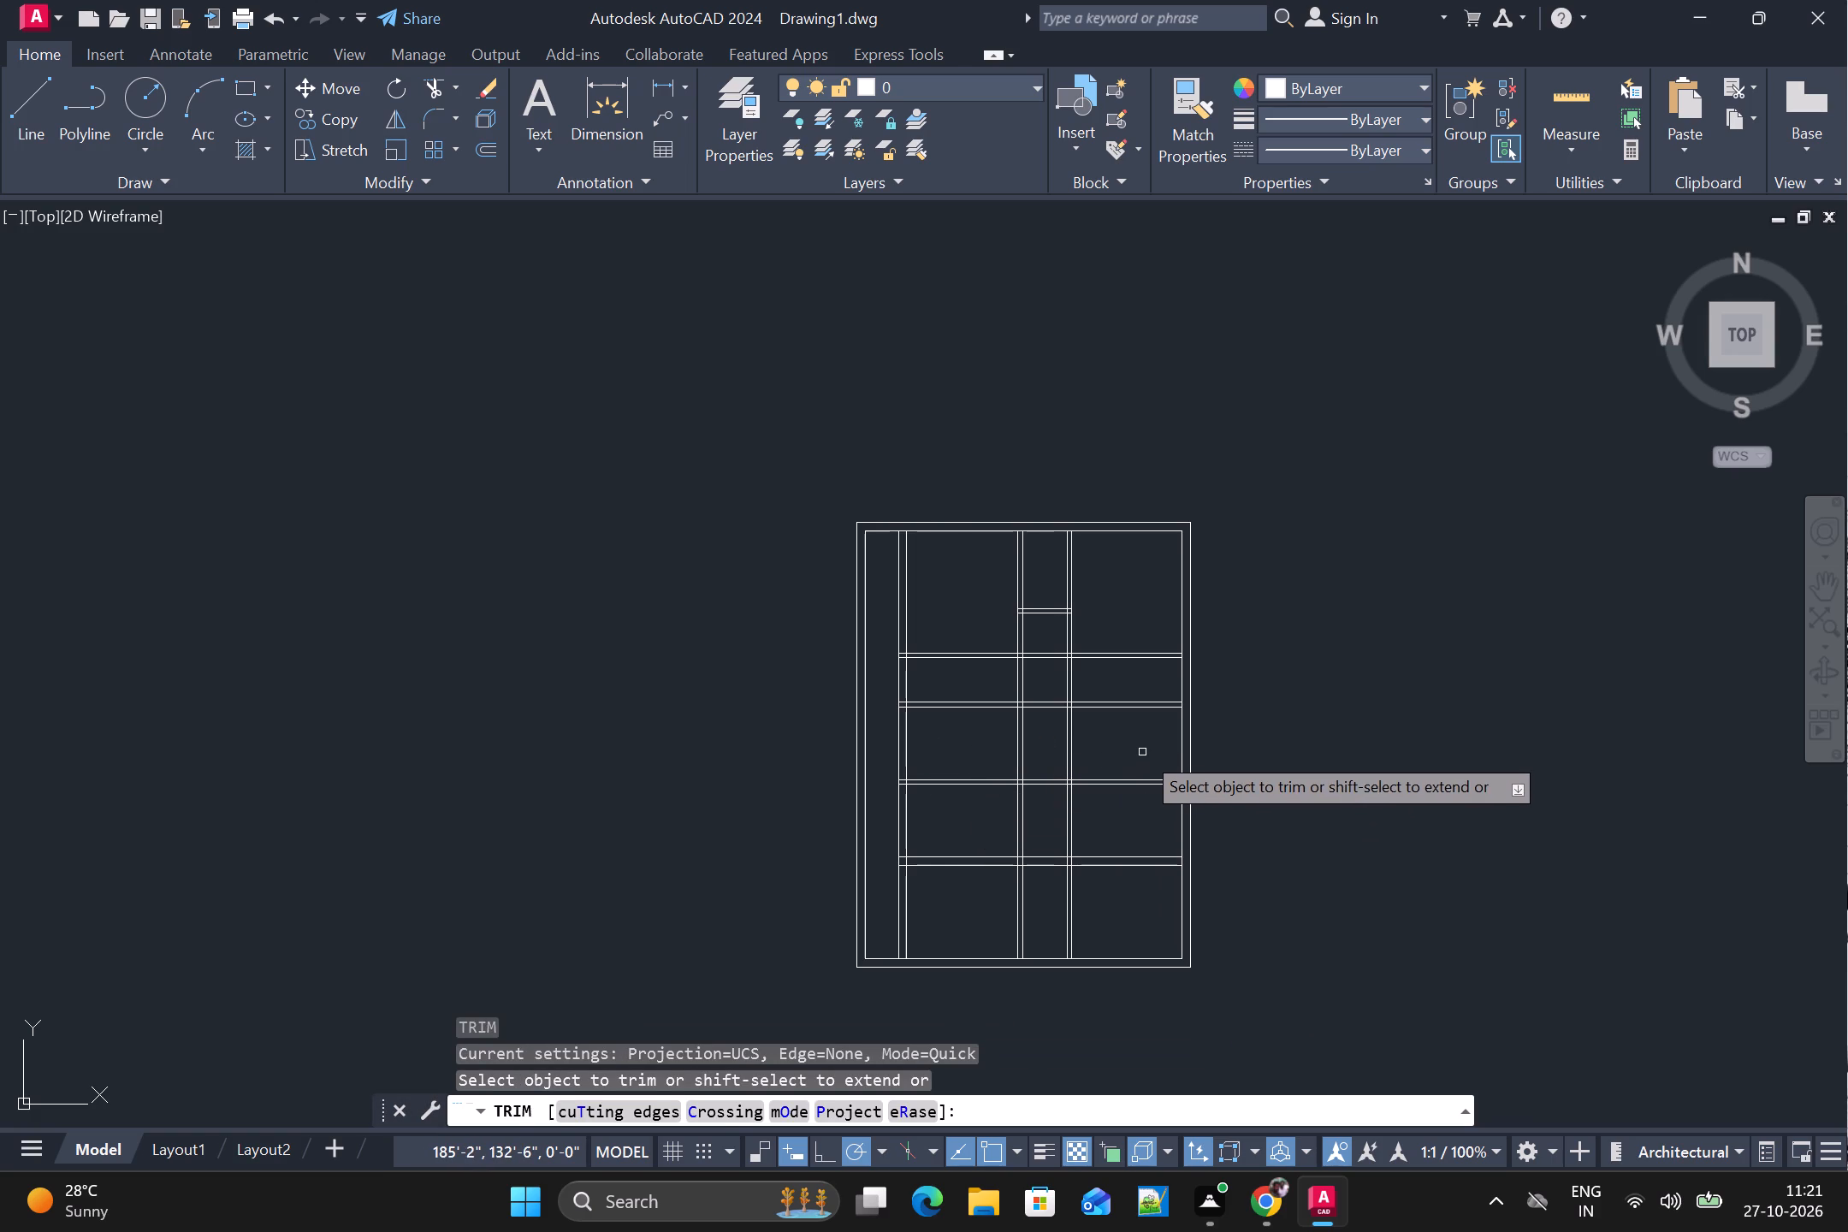
pyautogui.moveTo(1142, 752); pyautogui.dragTo(1087, 854)
pyautogui.moveTo(1091, 739); pyautogui.dragTo(1052, 804)
pyautogui.moveTo(1057, 762); pyautogui.dragTo(1086, 805)
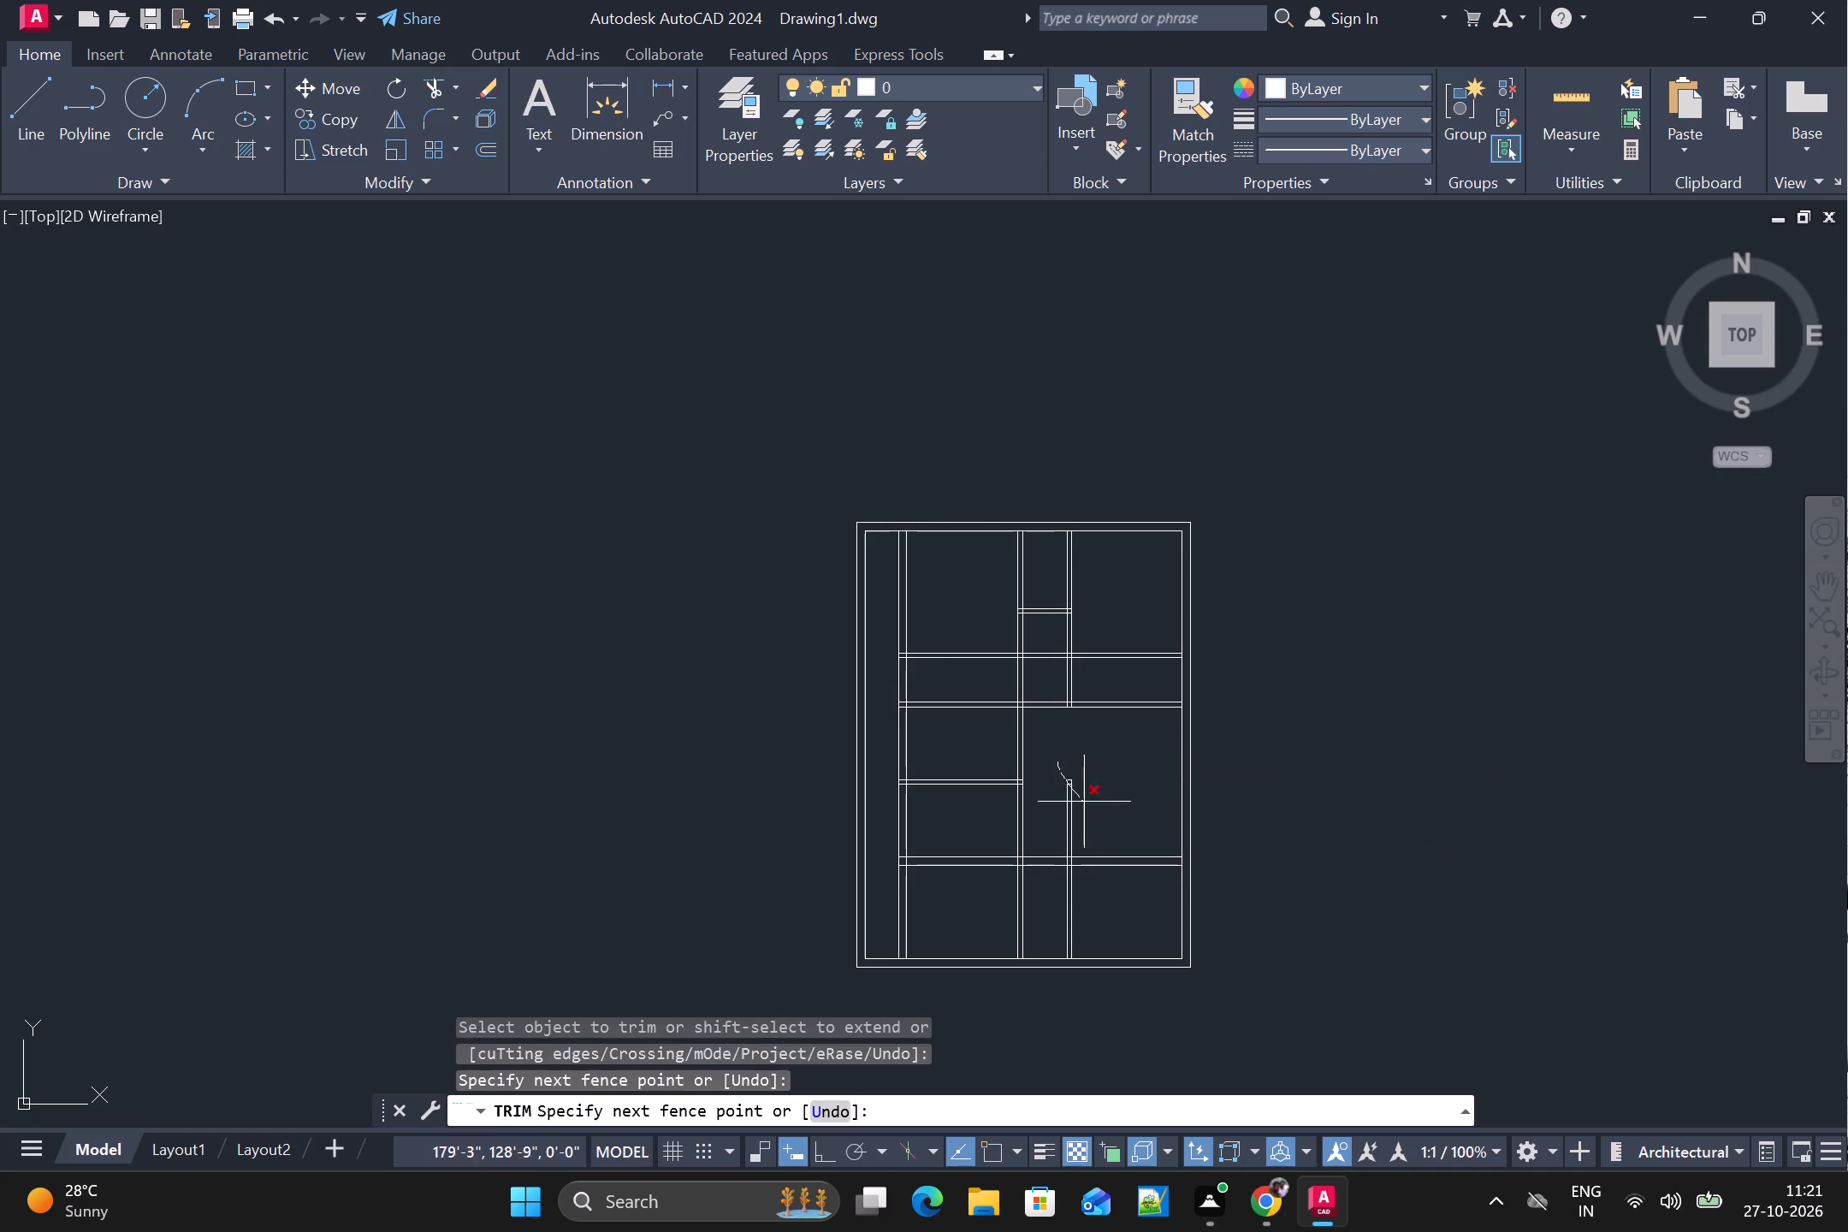
pyautogui.moveTo(1086, 805); pyautogui.dragTo(1064, 860)
pyautogui.moveTo(1064, 801); pyautogui.dragTo(1062, 850)
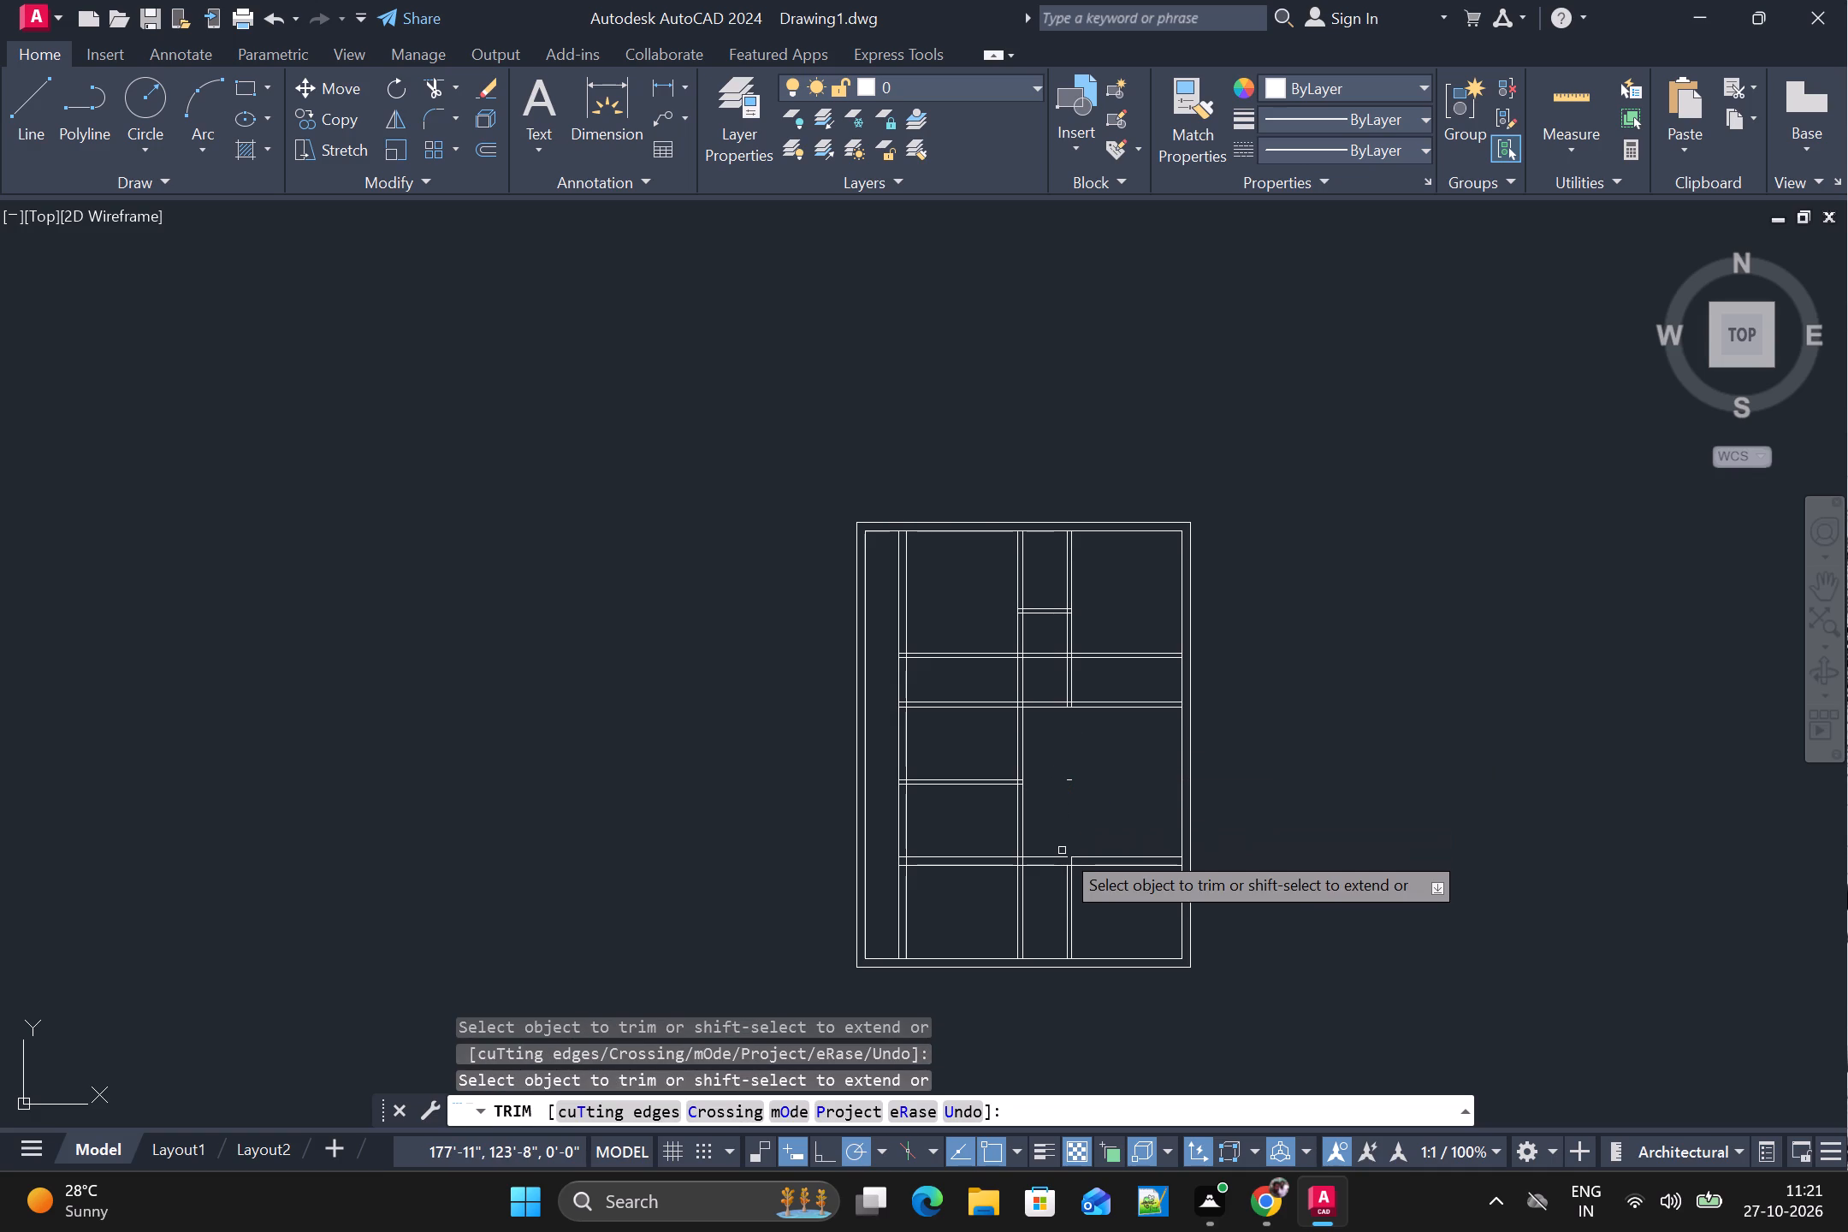
pyautogui.scroll(2, 1073, 798)
pyautogui.moveTo(1069, 740); pyautogui.dragTo(1055, 785)
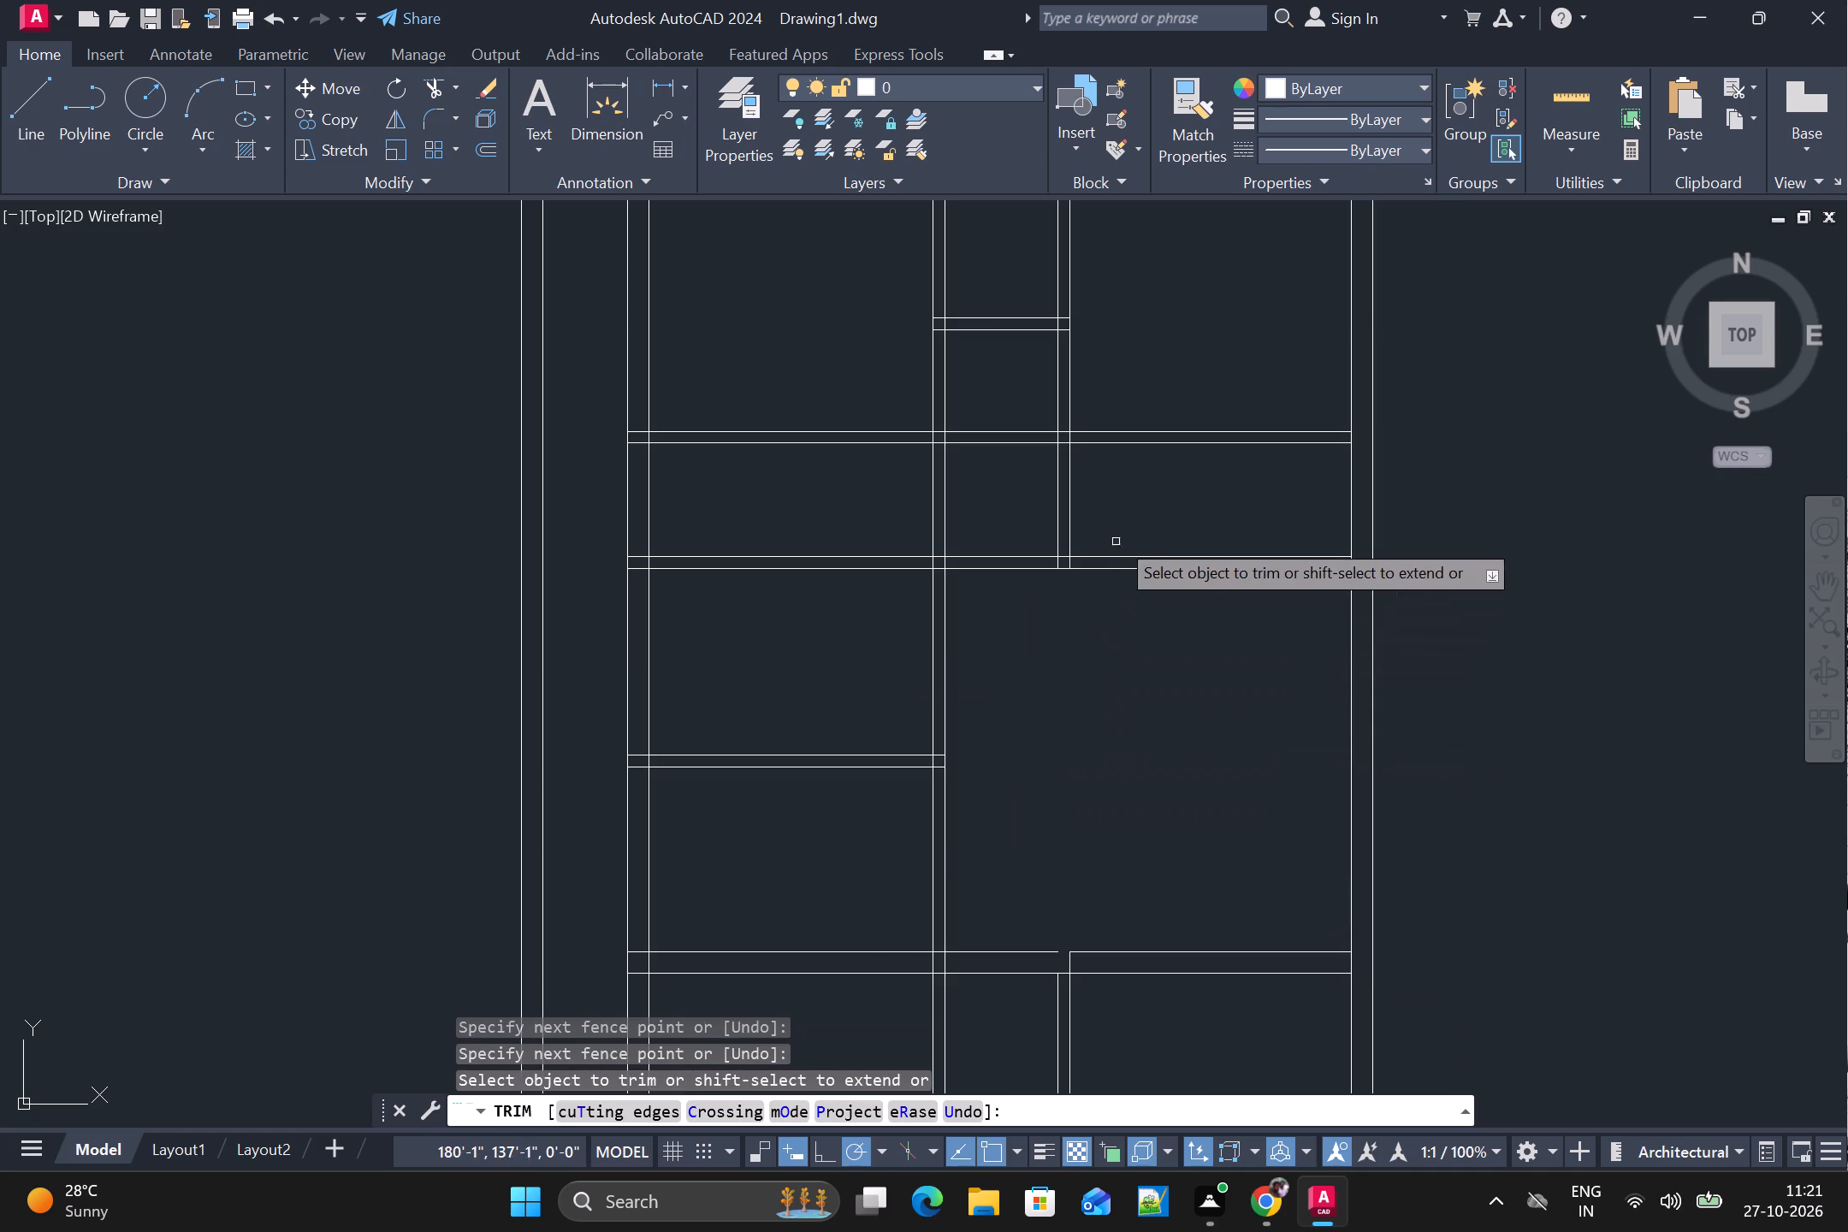
# Right of the first vertical partition, trim the 4' strip's lower horizontal partition and the second vertical partition's remainder within the strip.
pyautogui.moveTo(1119, 515); pyautogui.dragTo(1094, 611)
pyautogui.moveTo(1170, 516); pyautogui.dragTo(1035, 598)
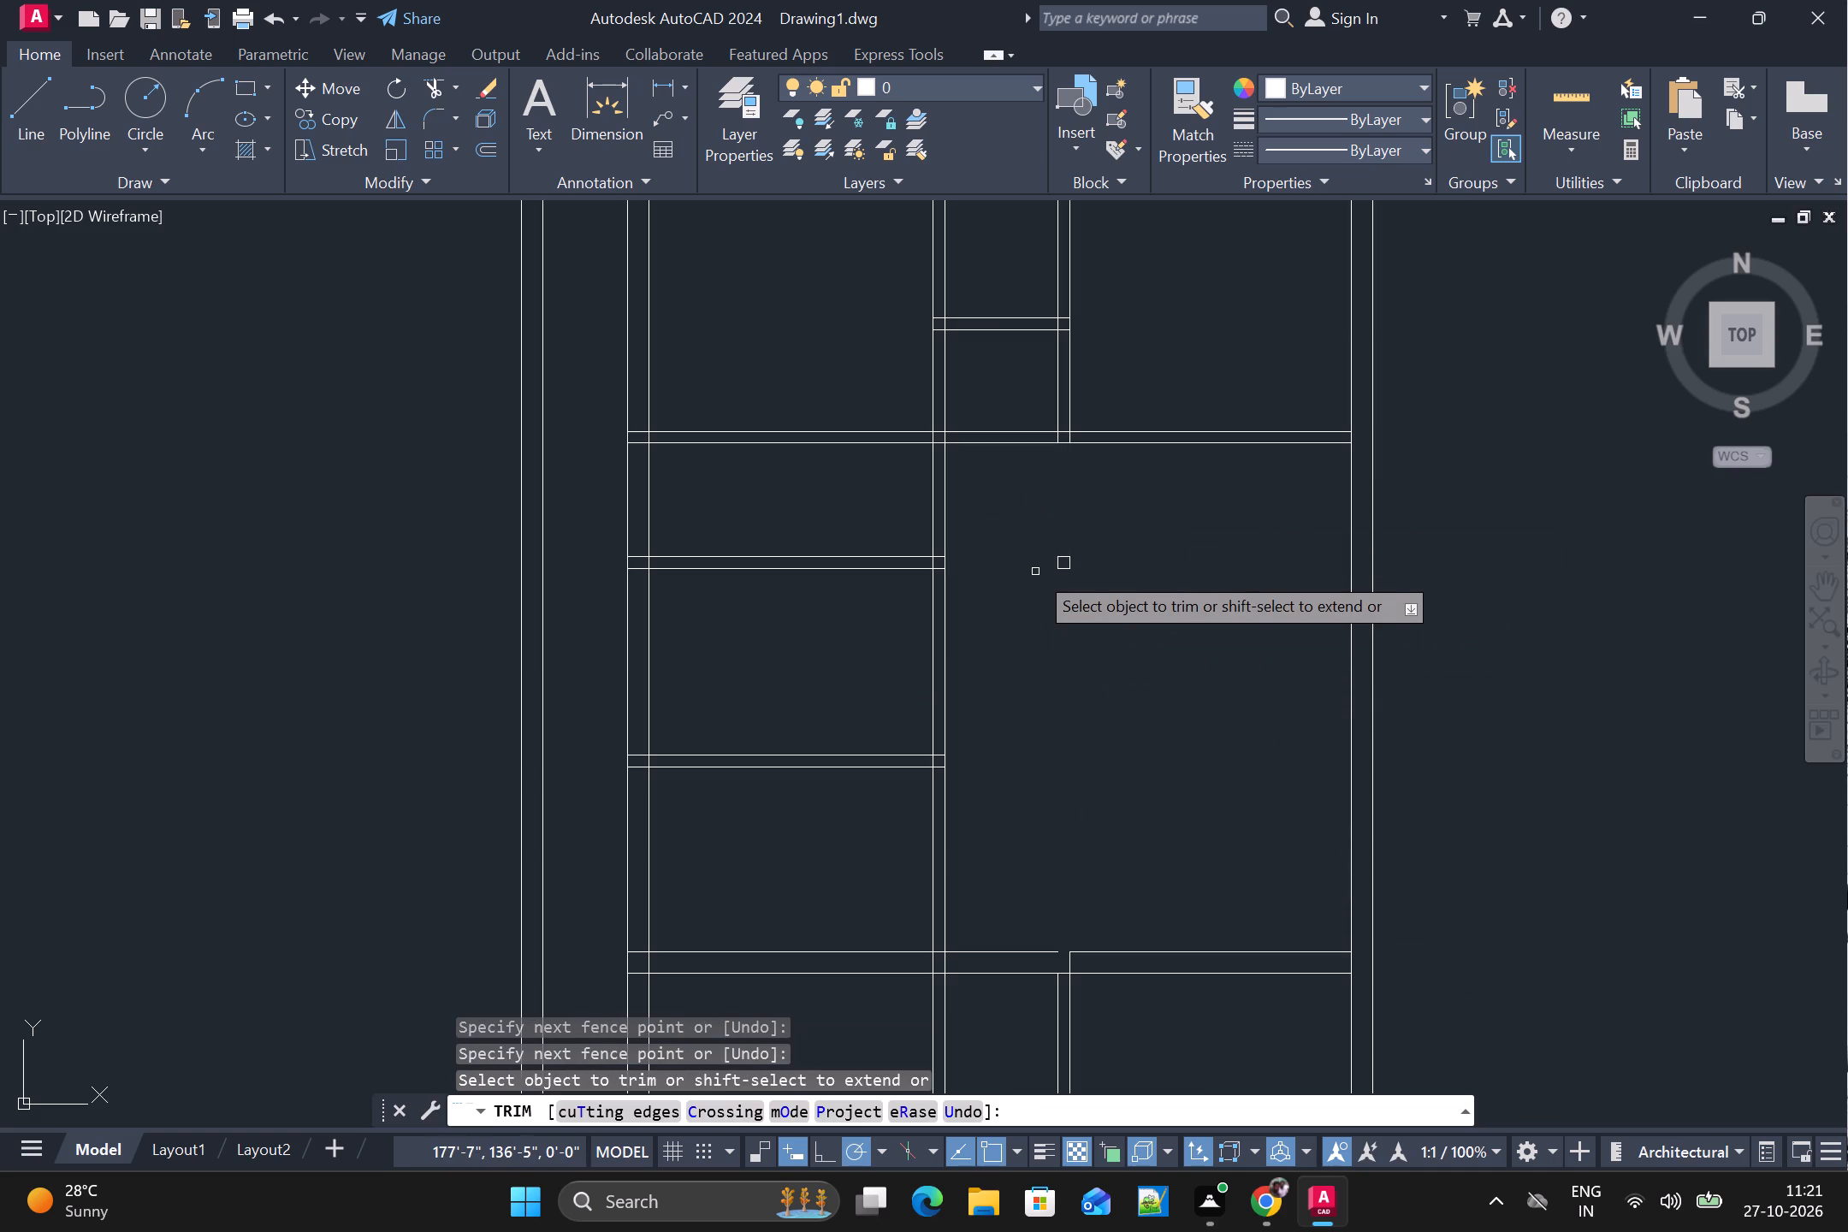
pyautogui.scroll(2, 1034, 572)
pyautogui.moveTo(1057, 567); pyautogui.dragTo(1152, 543)
pyautogui.moveTo(1107, 518); pyautogui.dragTo(1117, 614)
pyautogui.scroll(-4, 1117, 614)
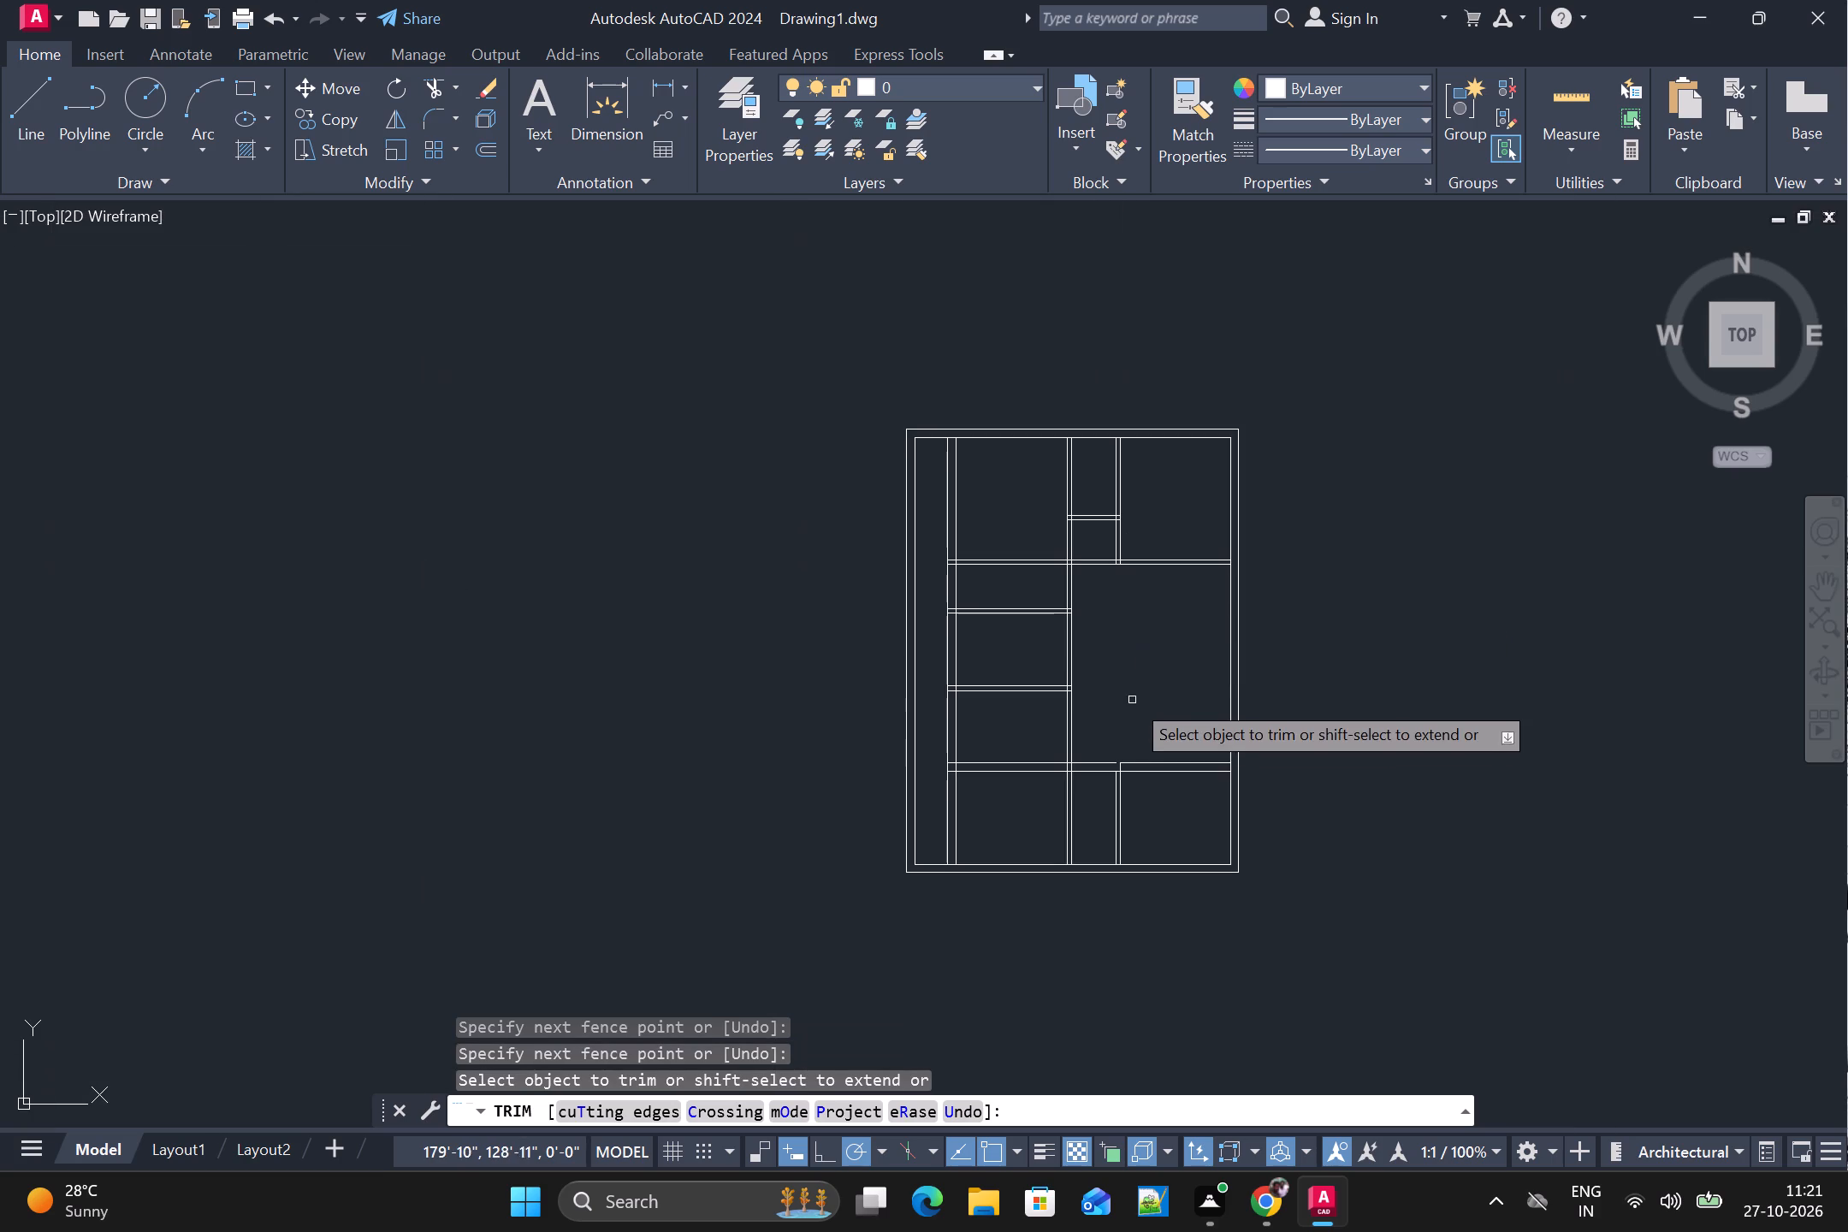
# Trim away both vertical 5" partitions below the horizontal 9" wall.
pyautogui.moveTo(1154, 837); pyautogui.dragTo(1034, 832)
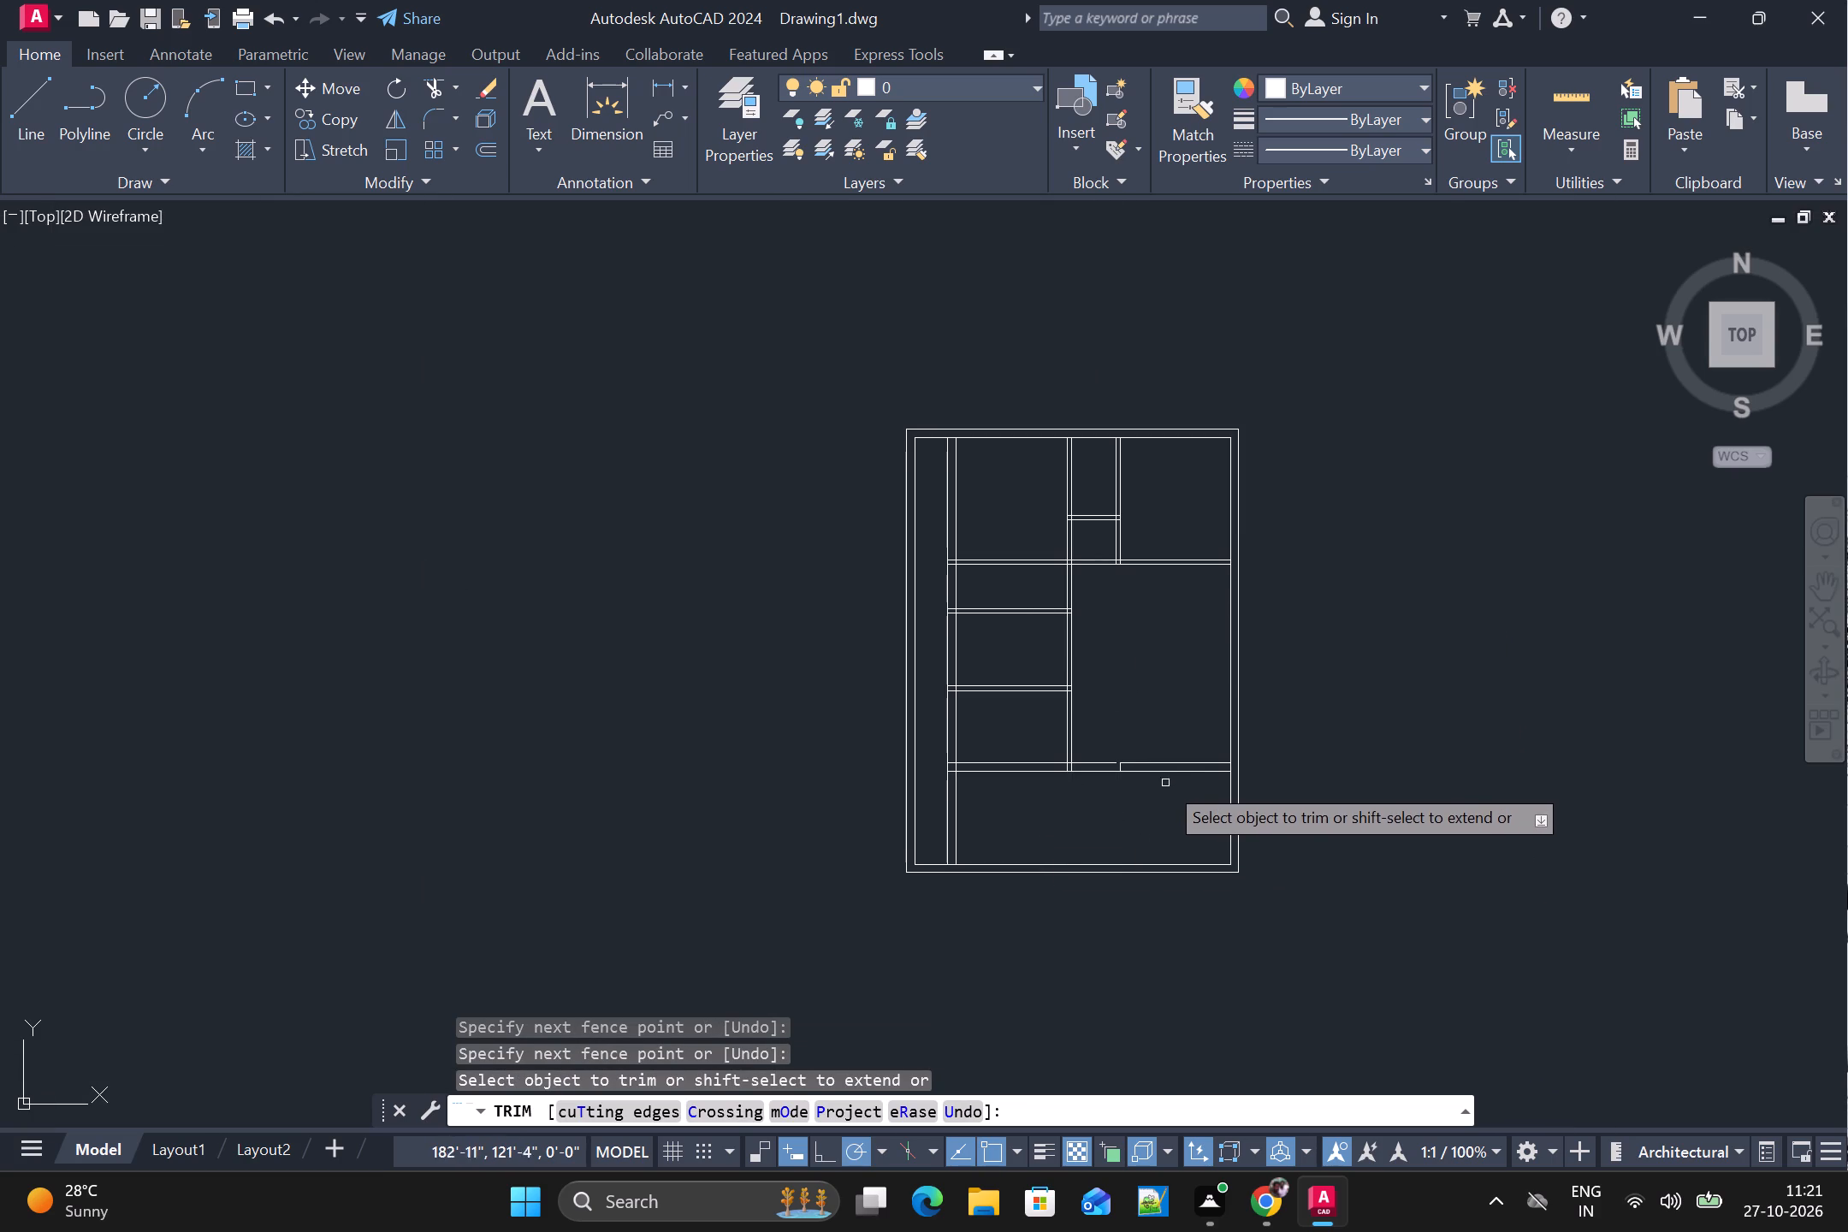
pyautogui.scroll(2, 1112, 661)
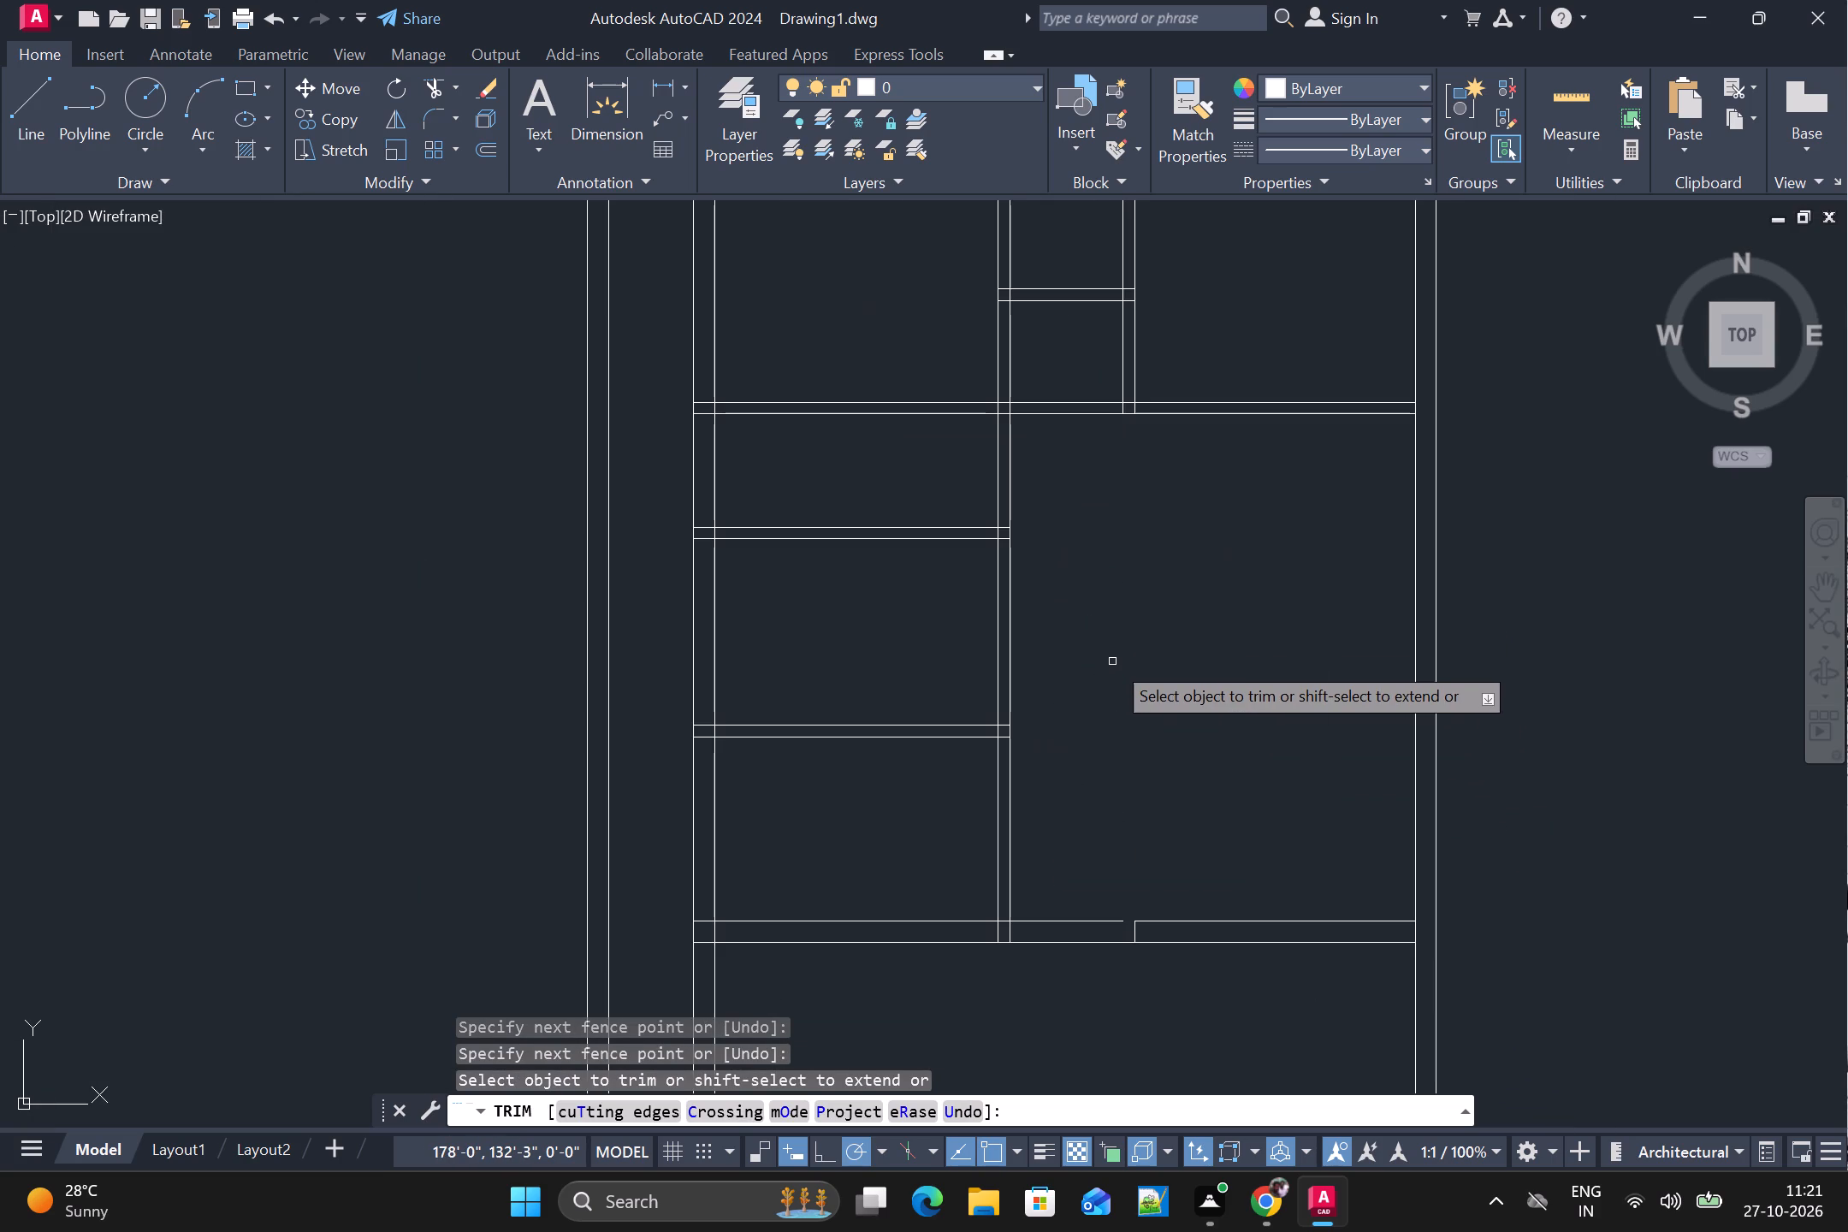
pyautogui.scroll(-1, 1112, 661)
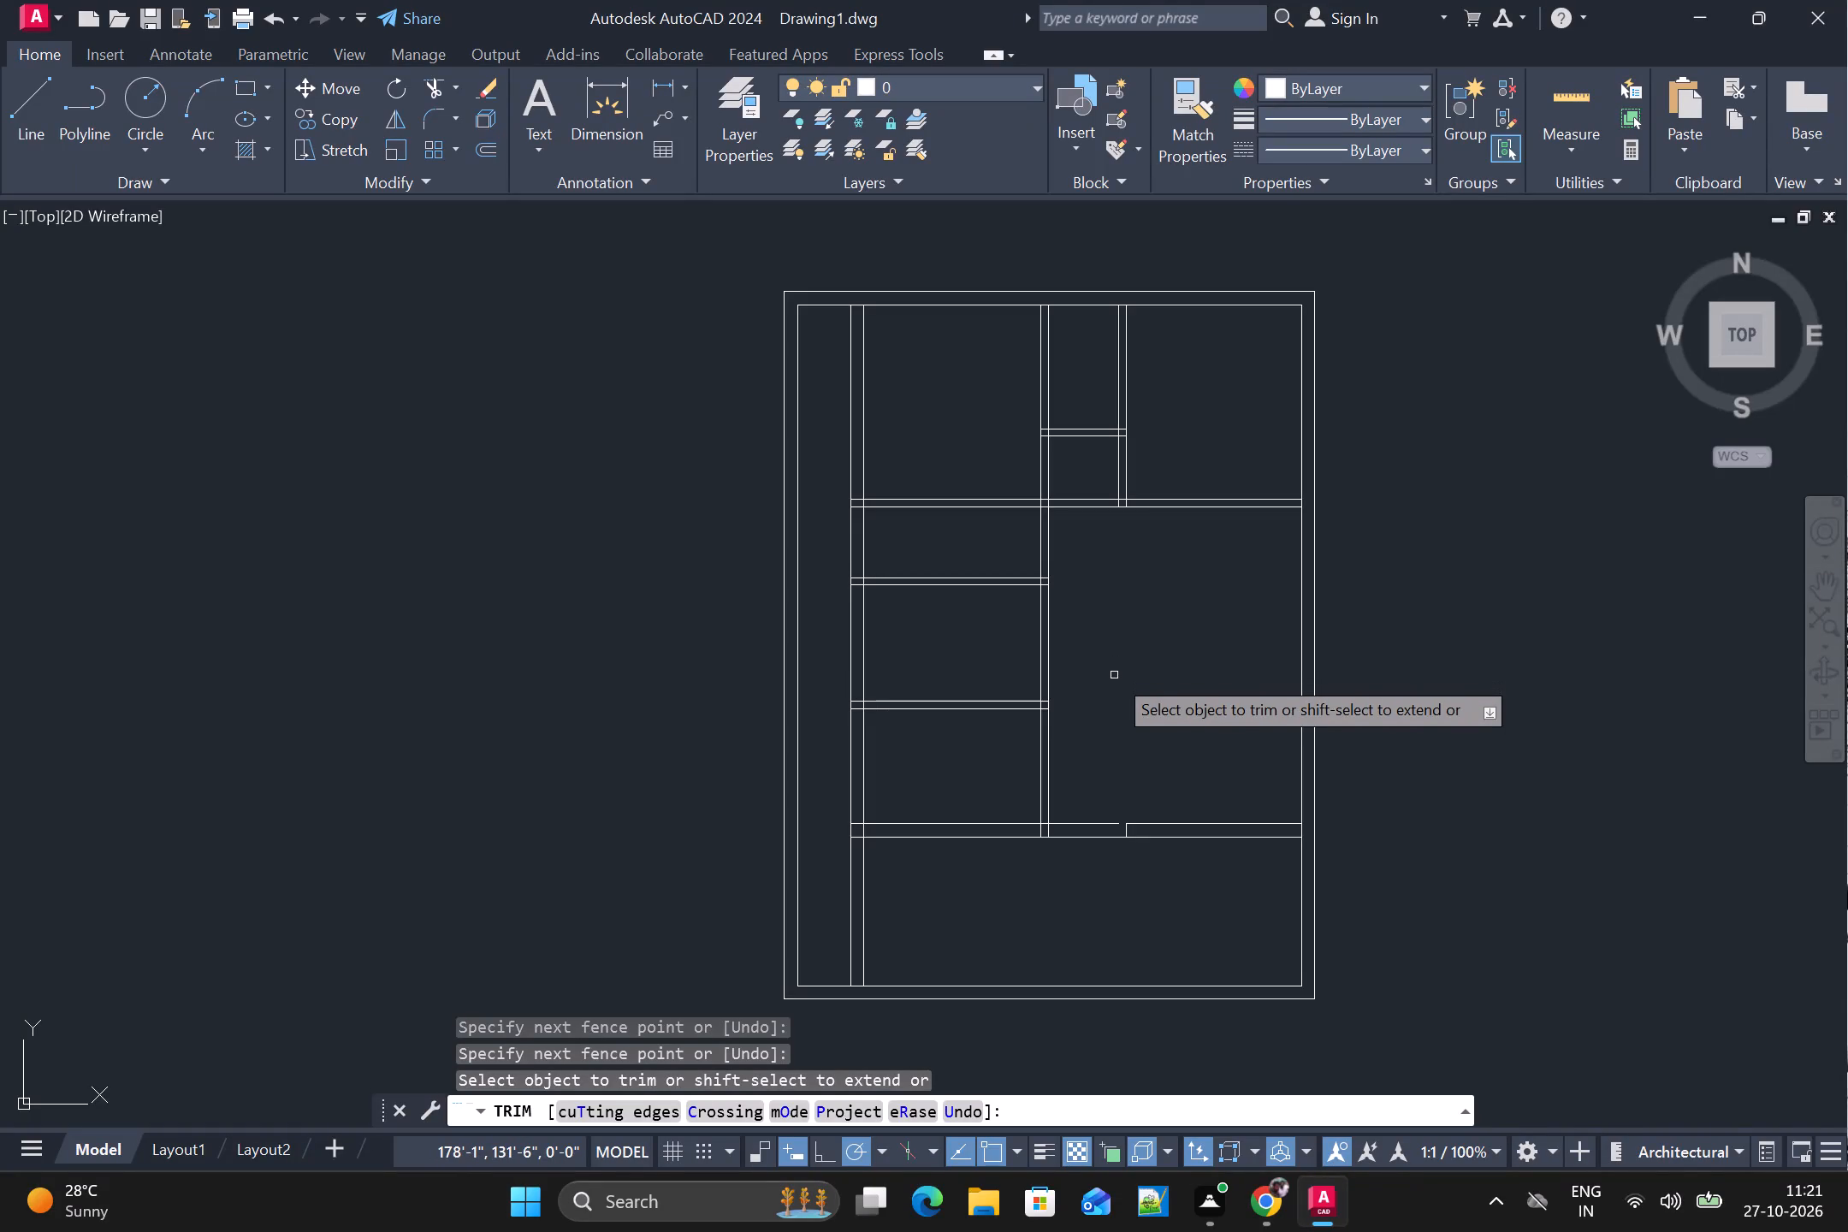
pyautogui.press('Escape')
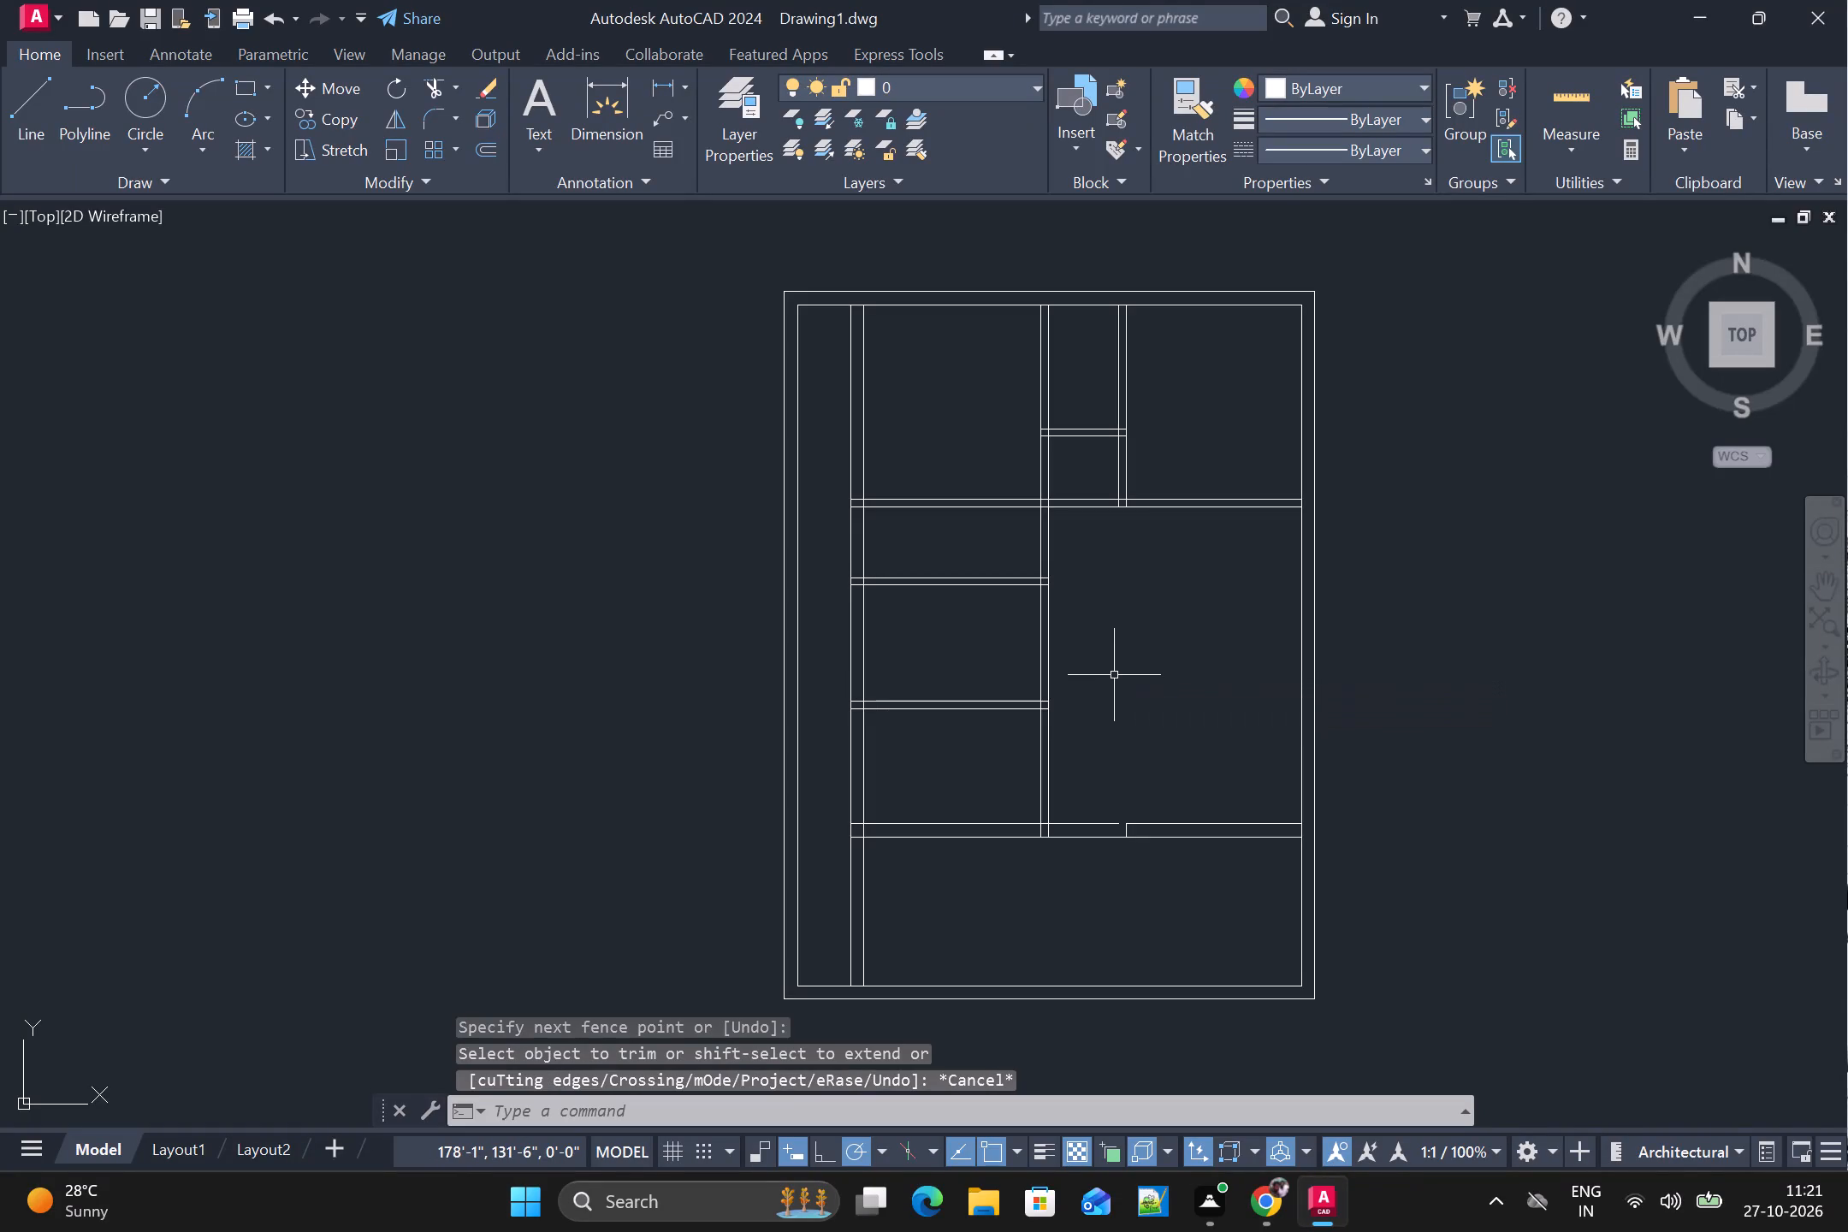
# Offset the inner vertical 9" wall's right line 7'7" to the right in Through mode, and offset the resulting line 5" to form a partition.
pyautogui.write('o t')
pyautogui.press('space')
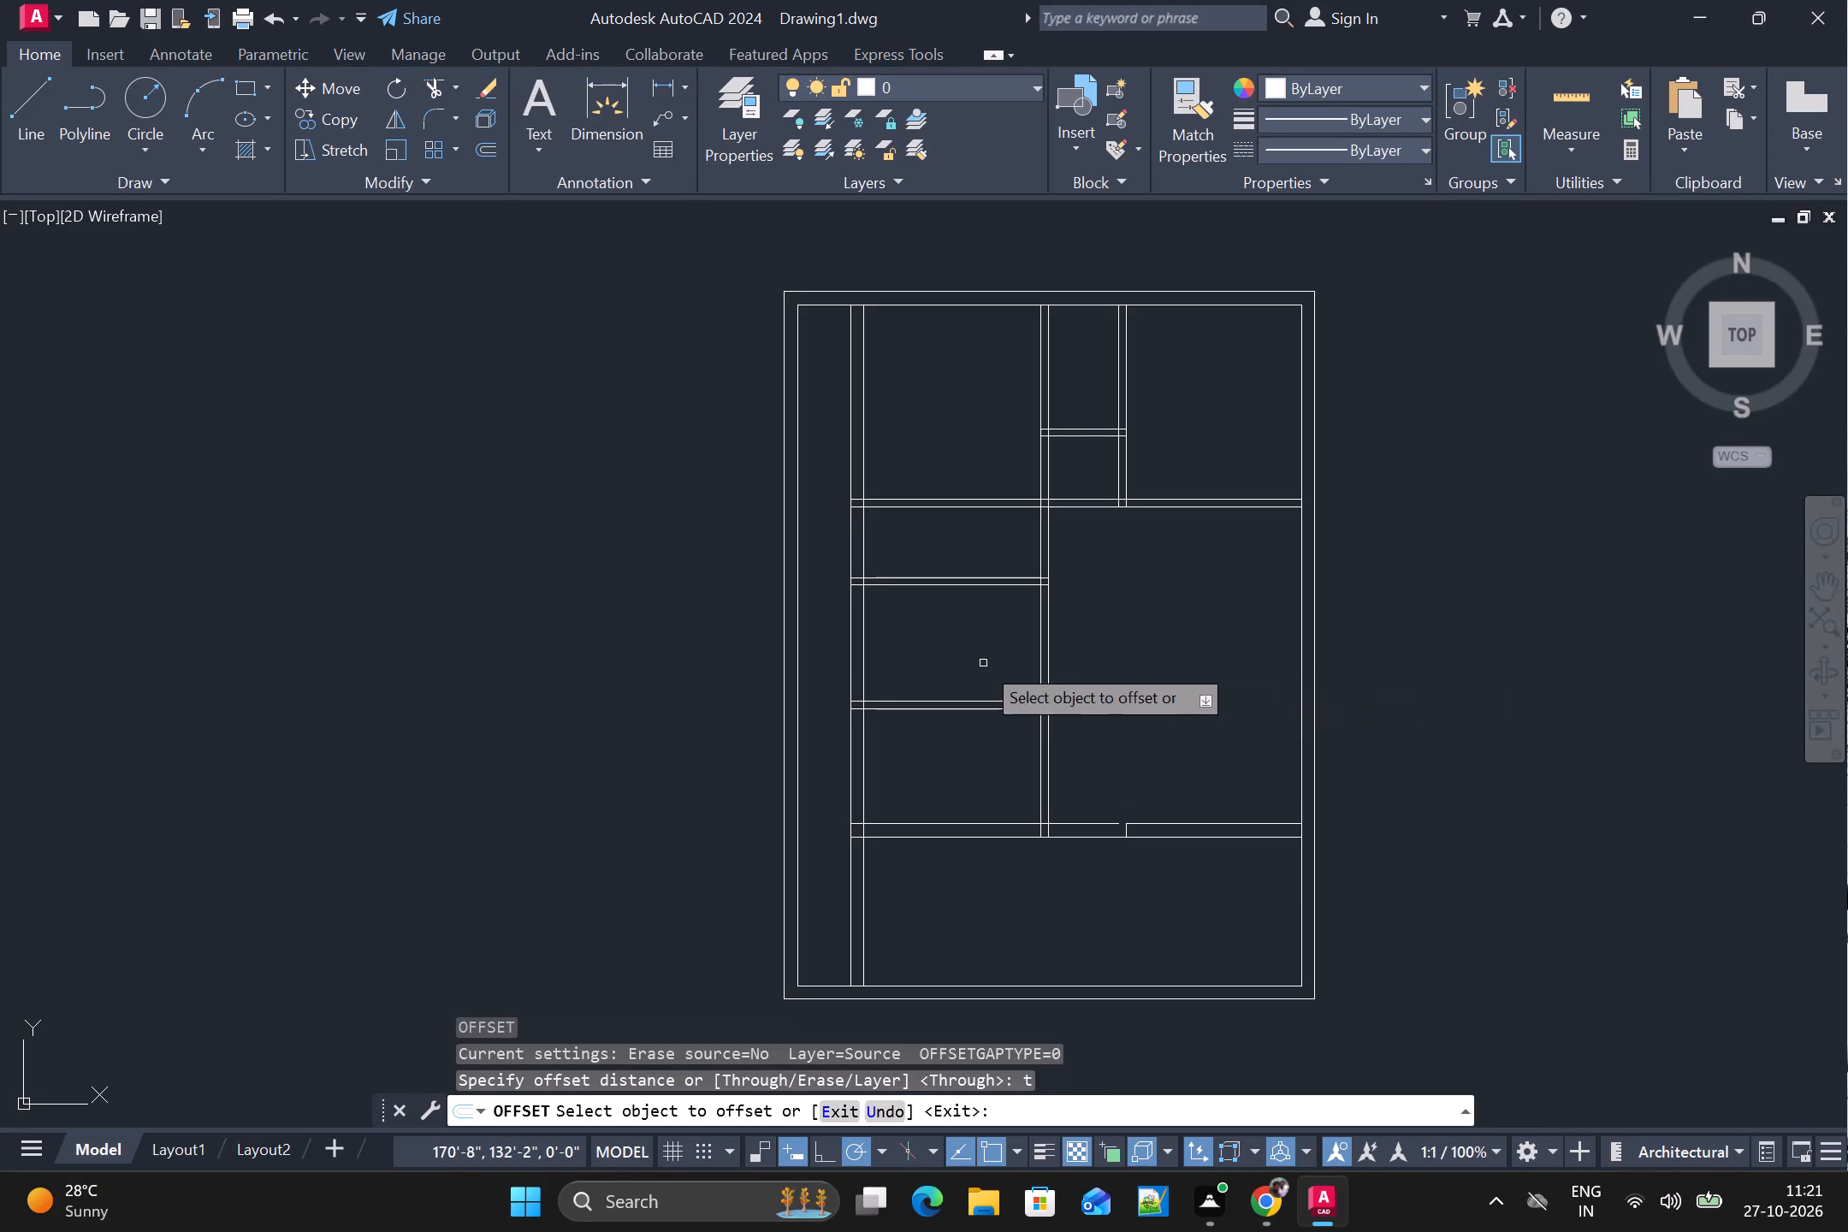
pyautogui.click(863, 636)
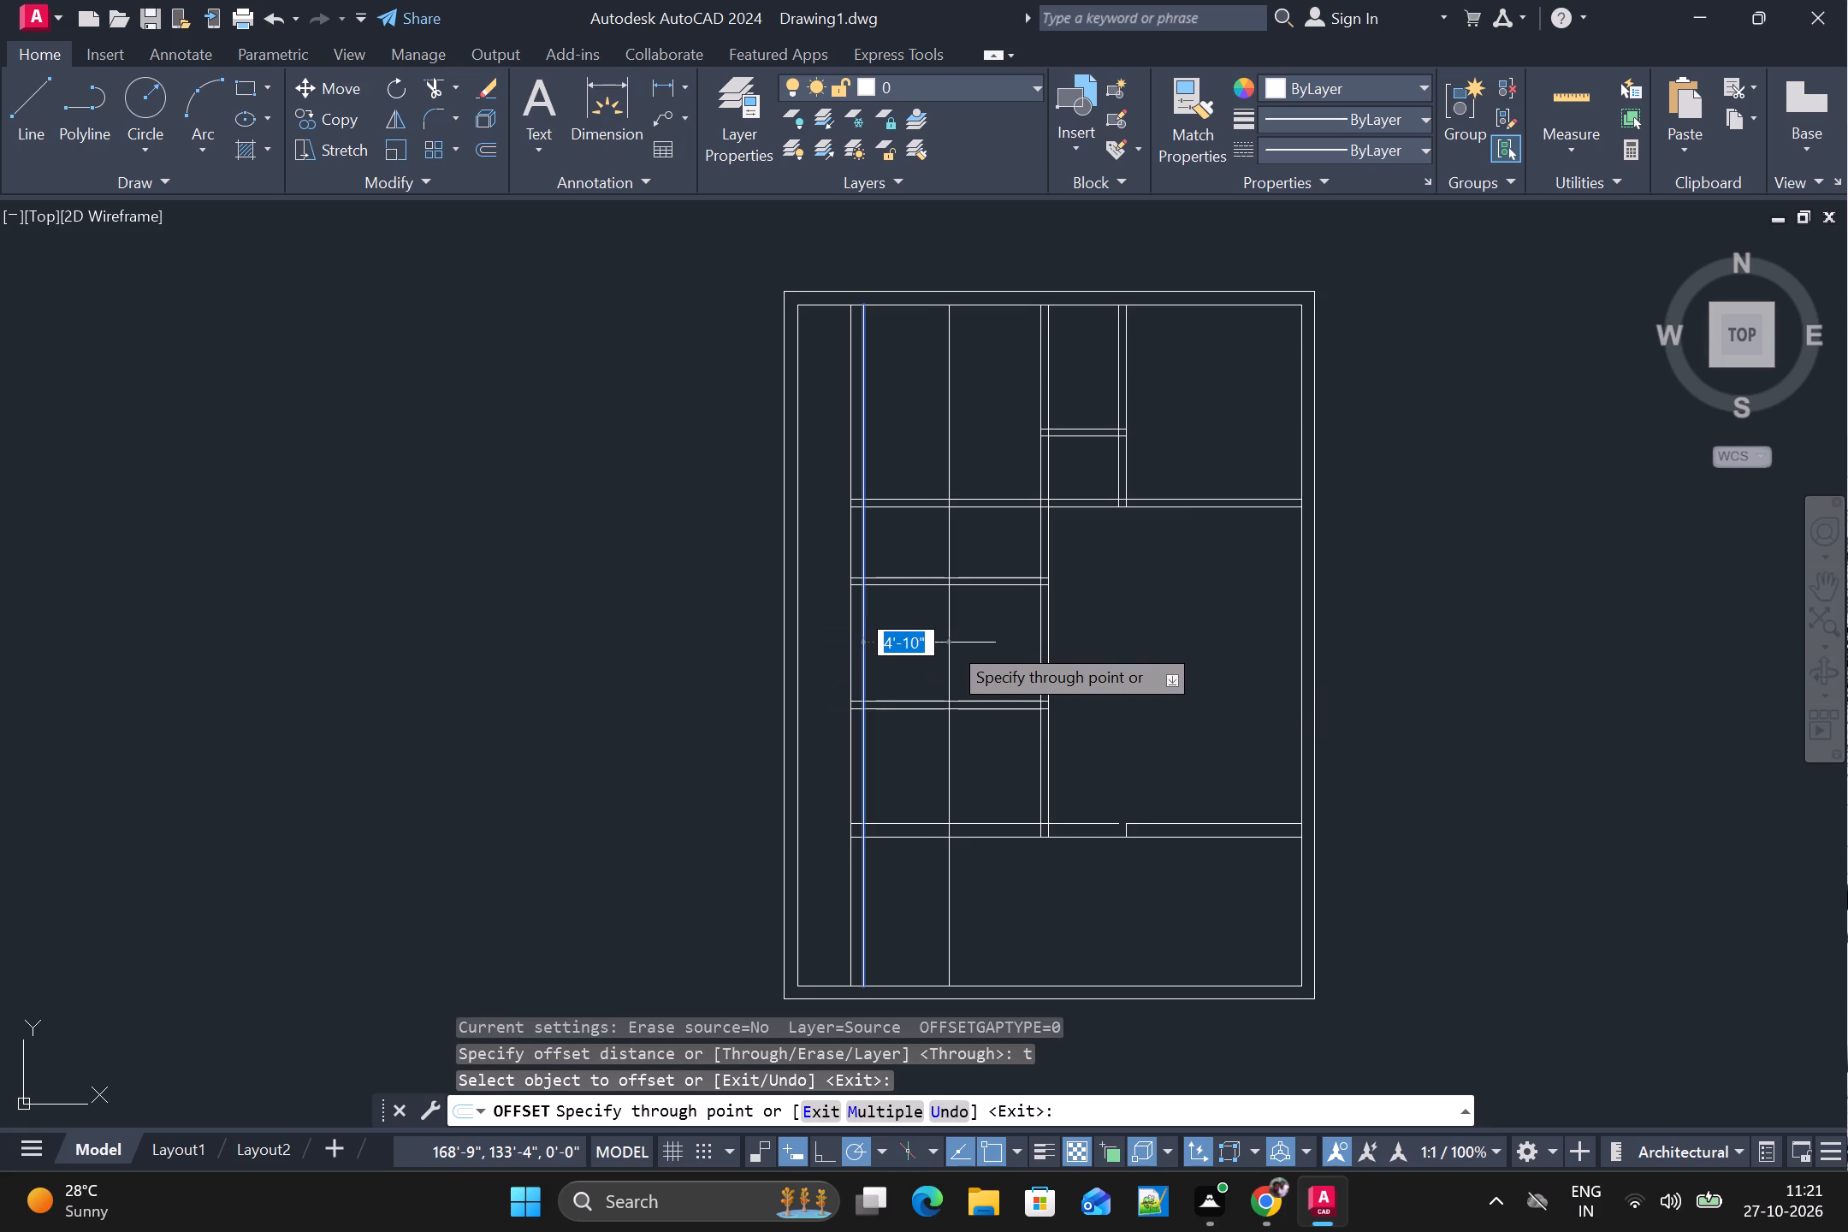
pyautogui.write('7\'7"')
pyautogui.press('Return')
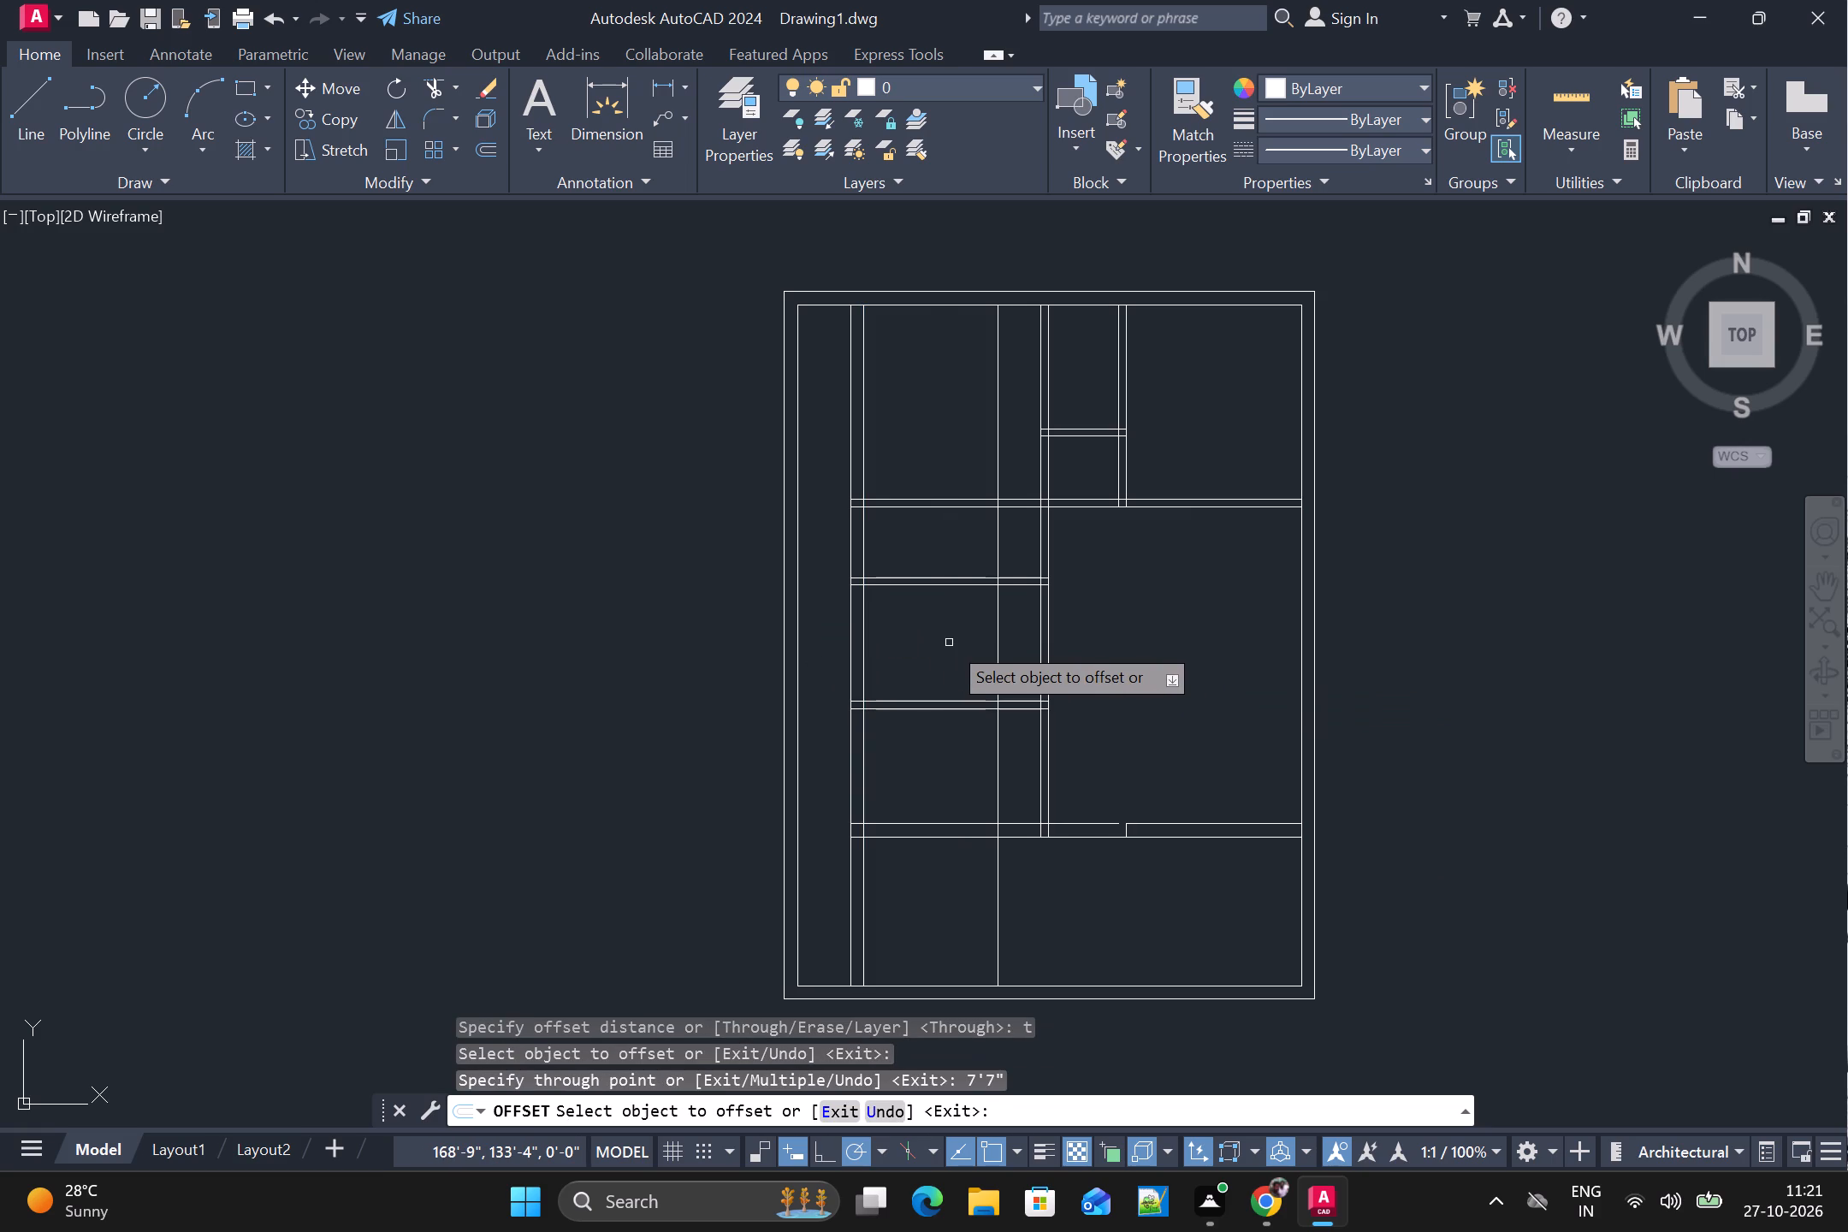
pyautogui.click(999, 658)
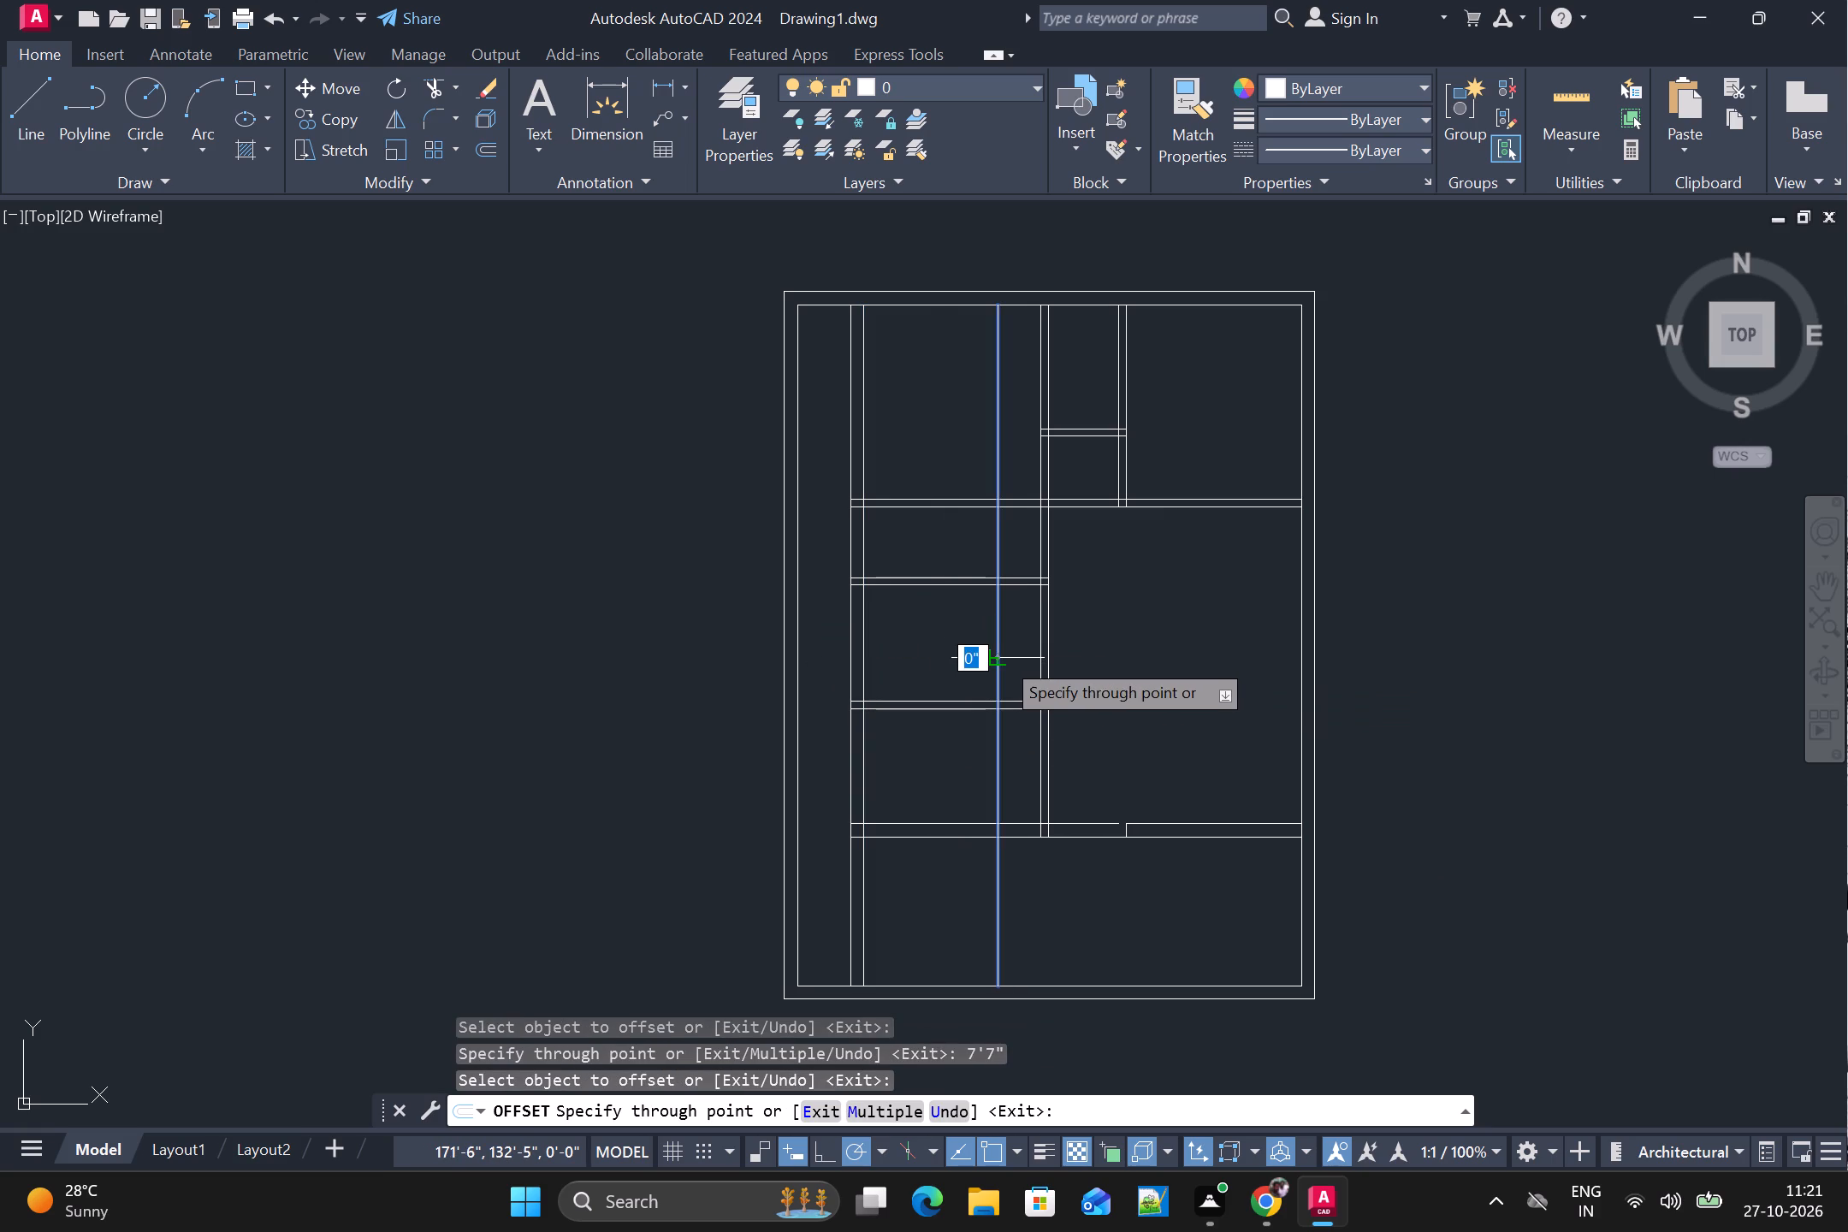
pyautogui.write('5"')
pyautogui.press('Return')
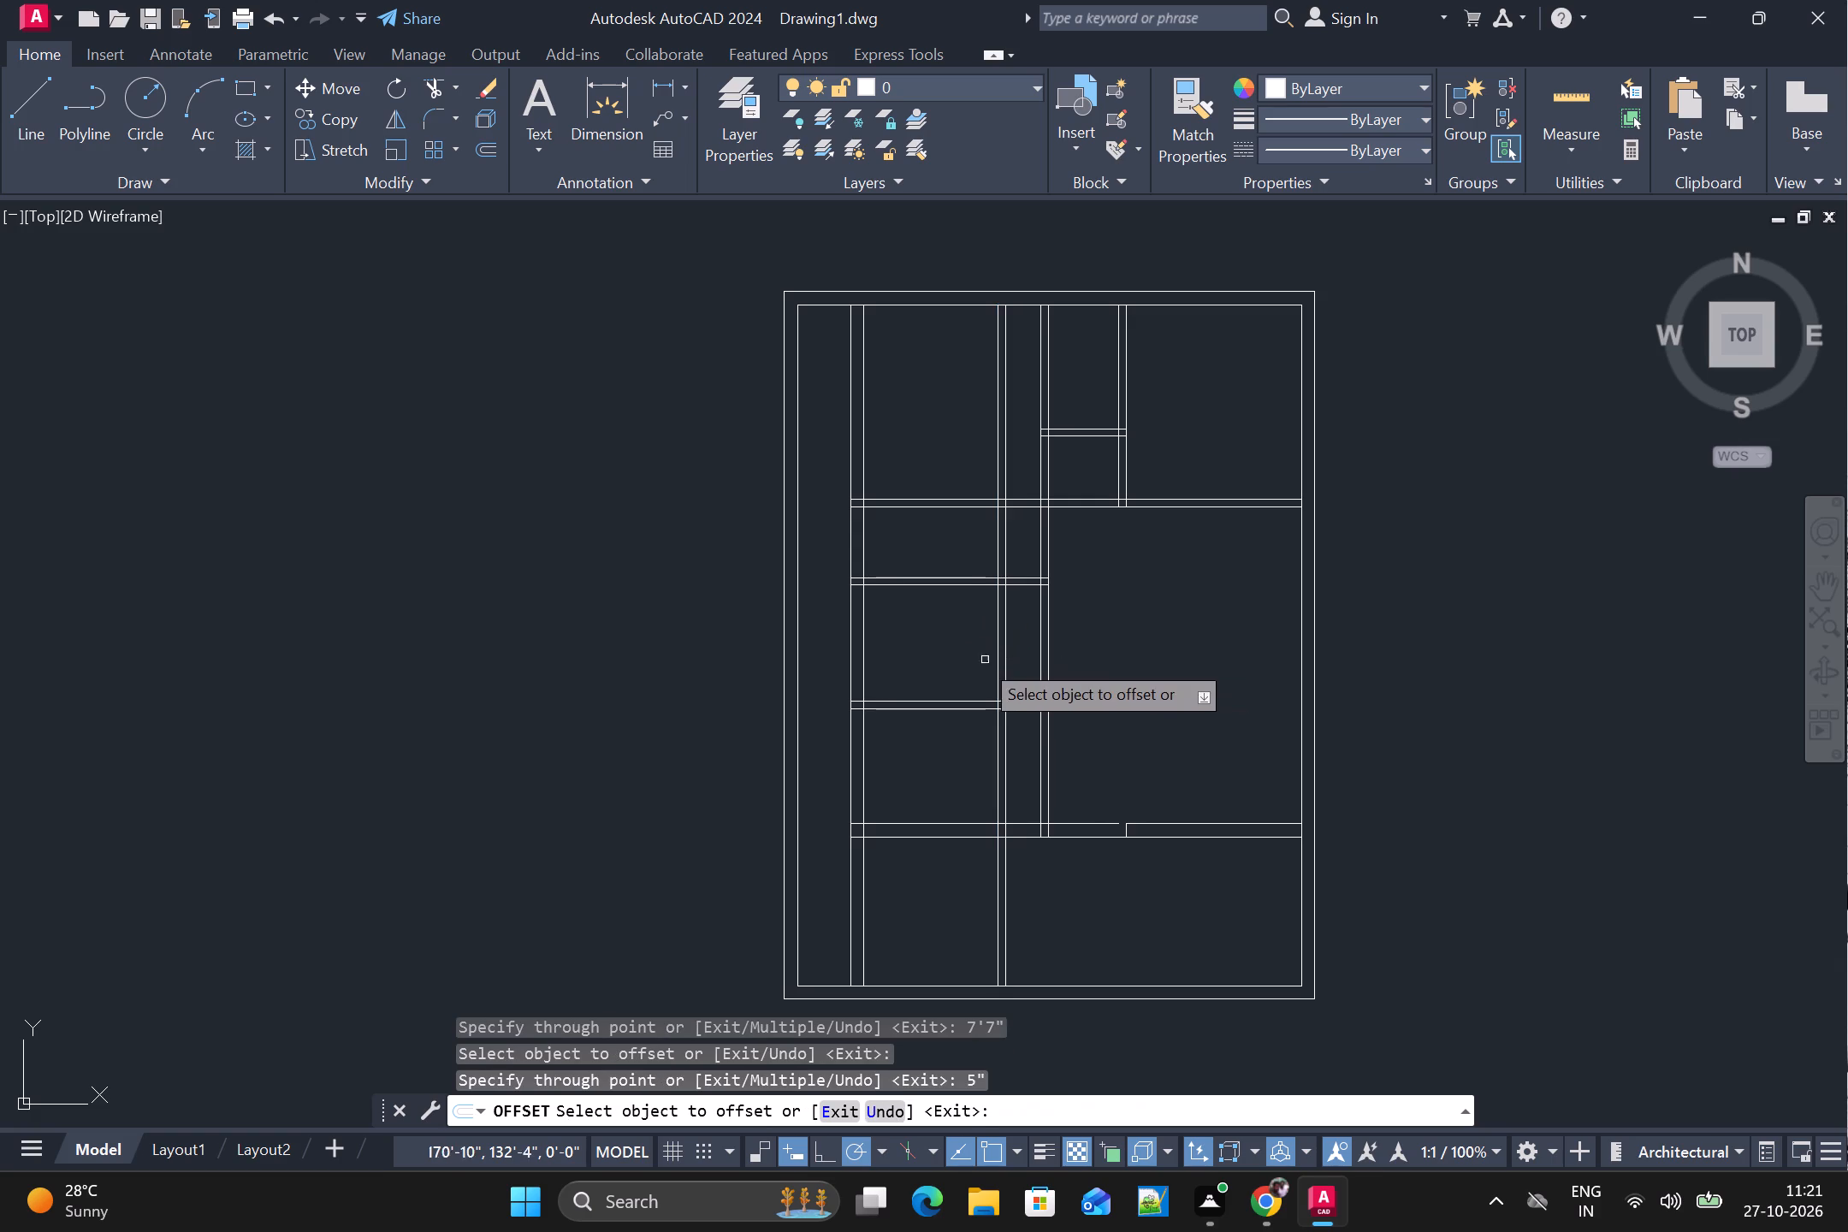
pyautogui.click(865, 675)
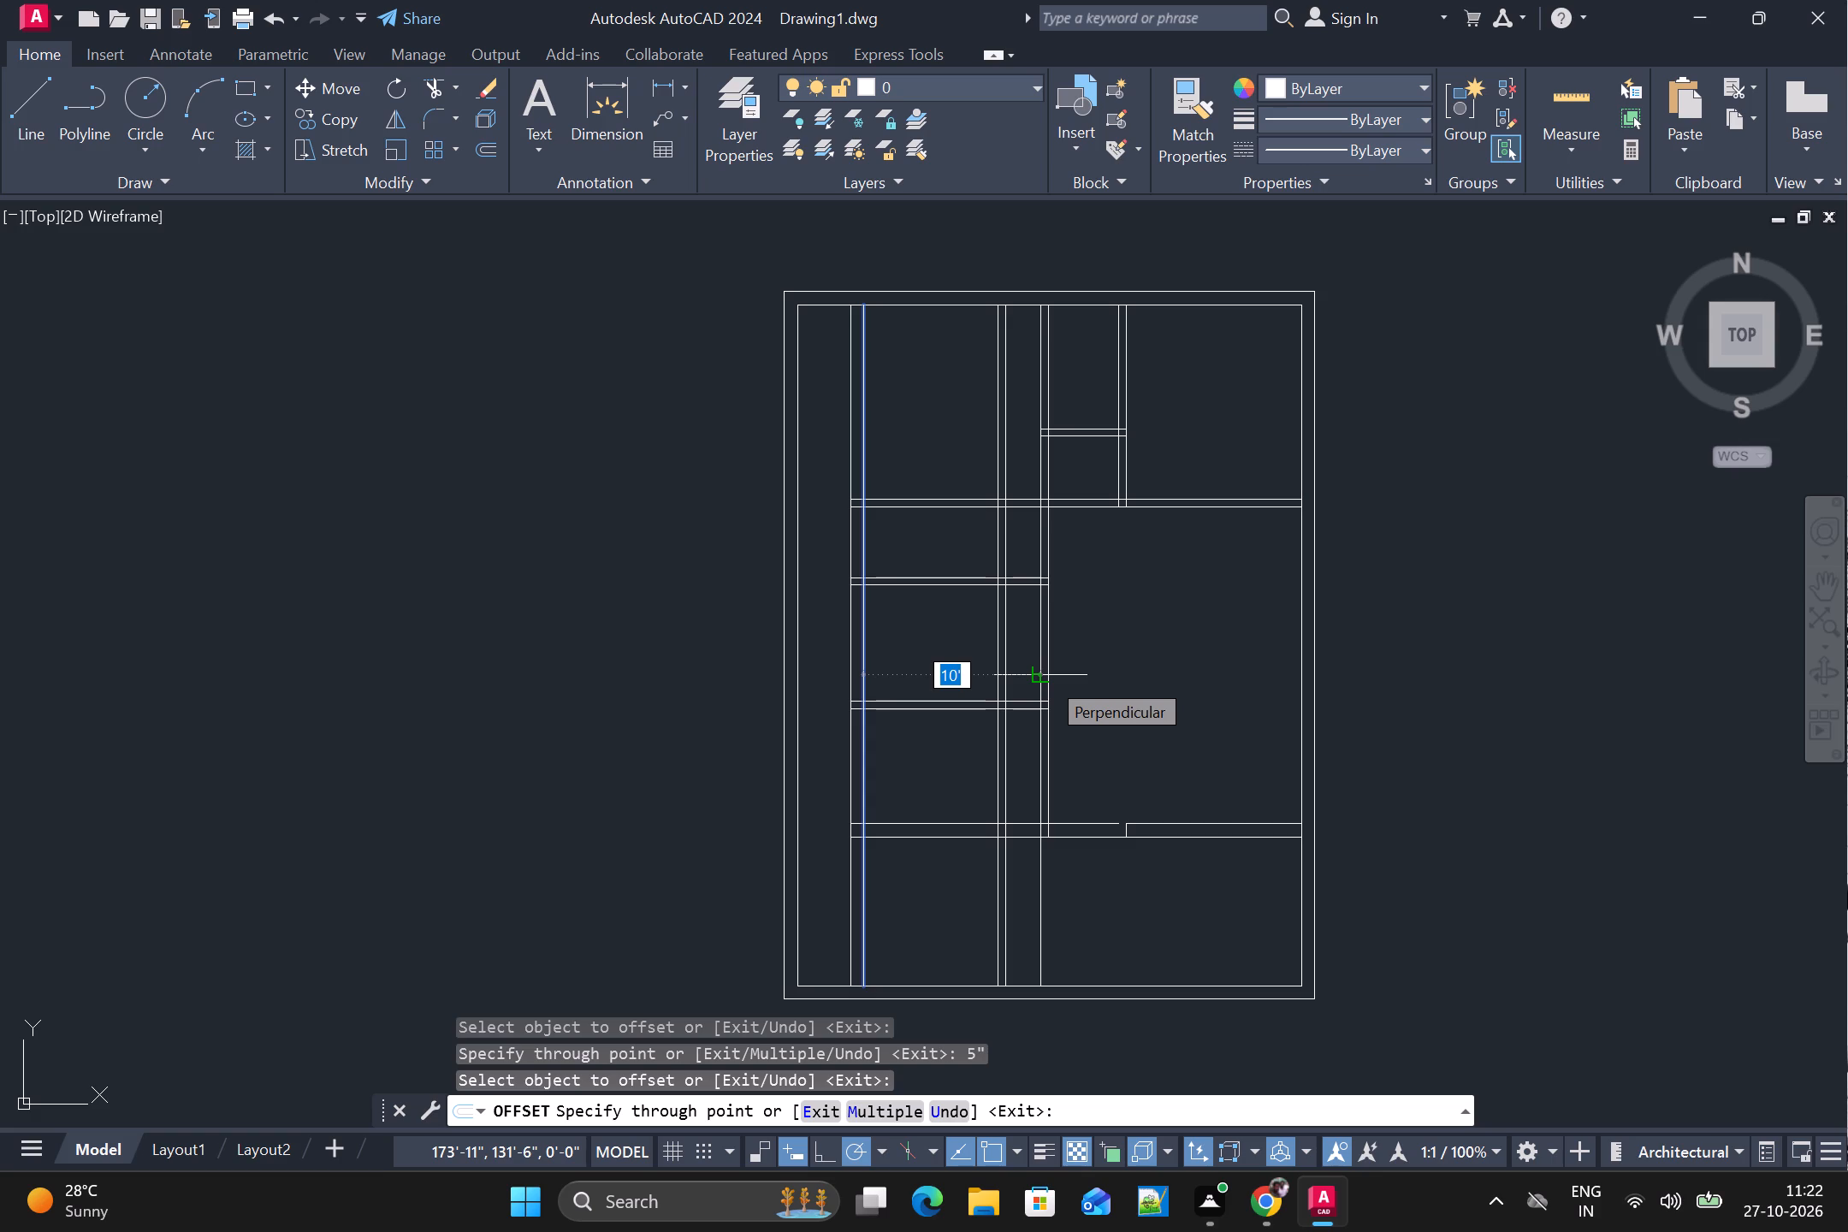
pyautogui.press('Escape')
# Trim the new vertical 5" partition above and below the 4' strip, leaving it between the strip's two horizontal partitions.
pyautogui.press('t')
pyautogui.write('r')
pyautogui.press('space')
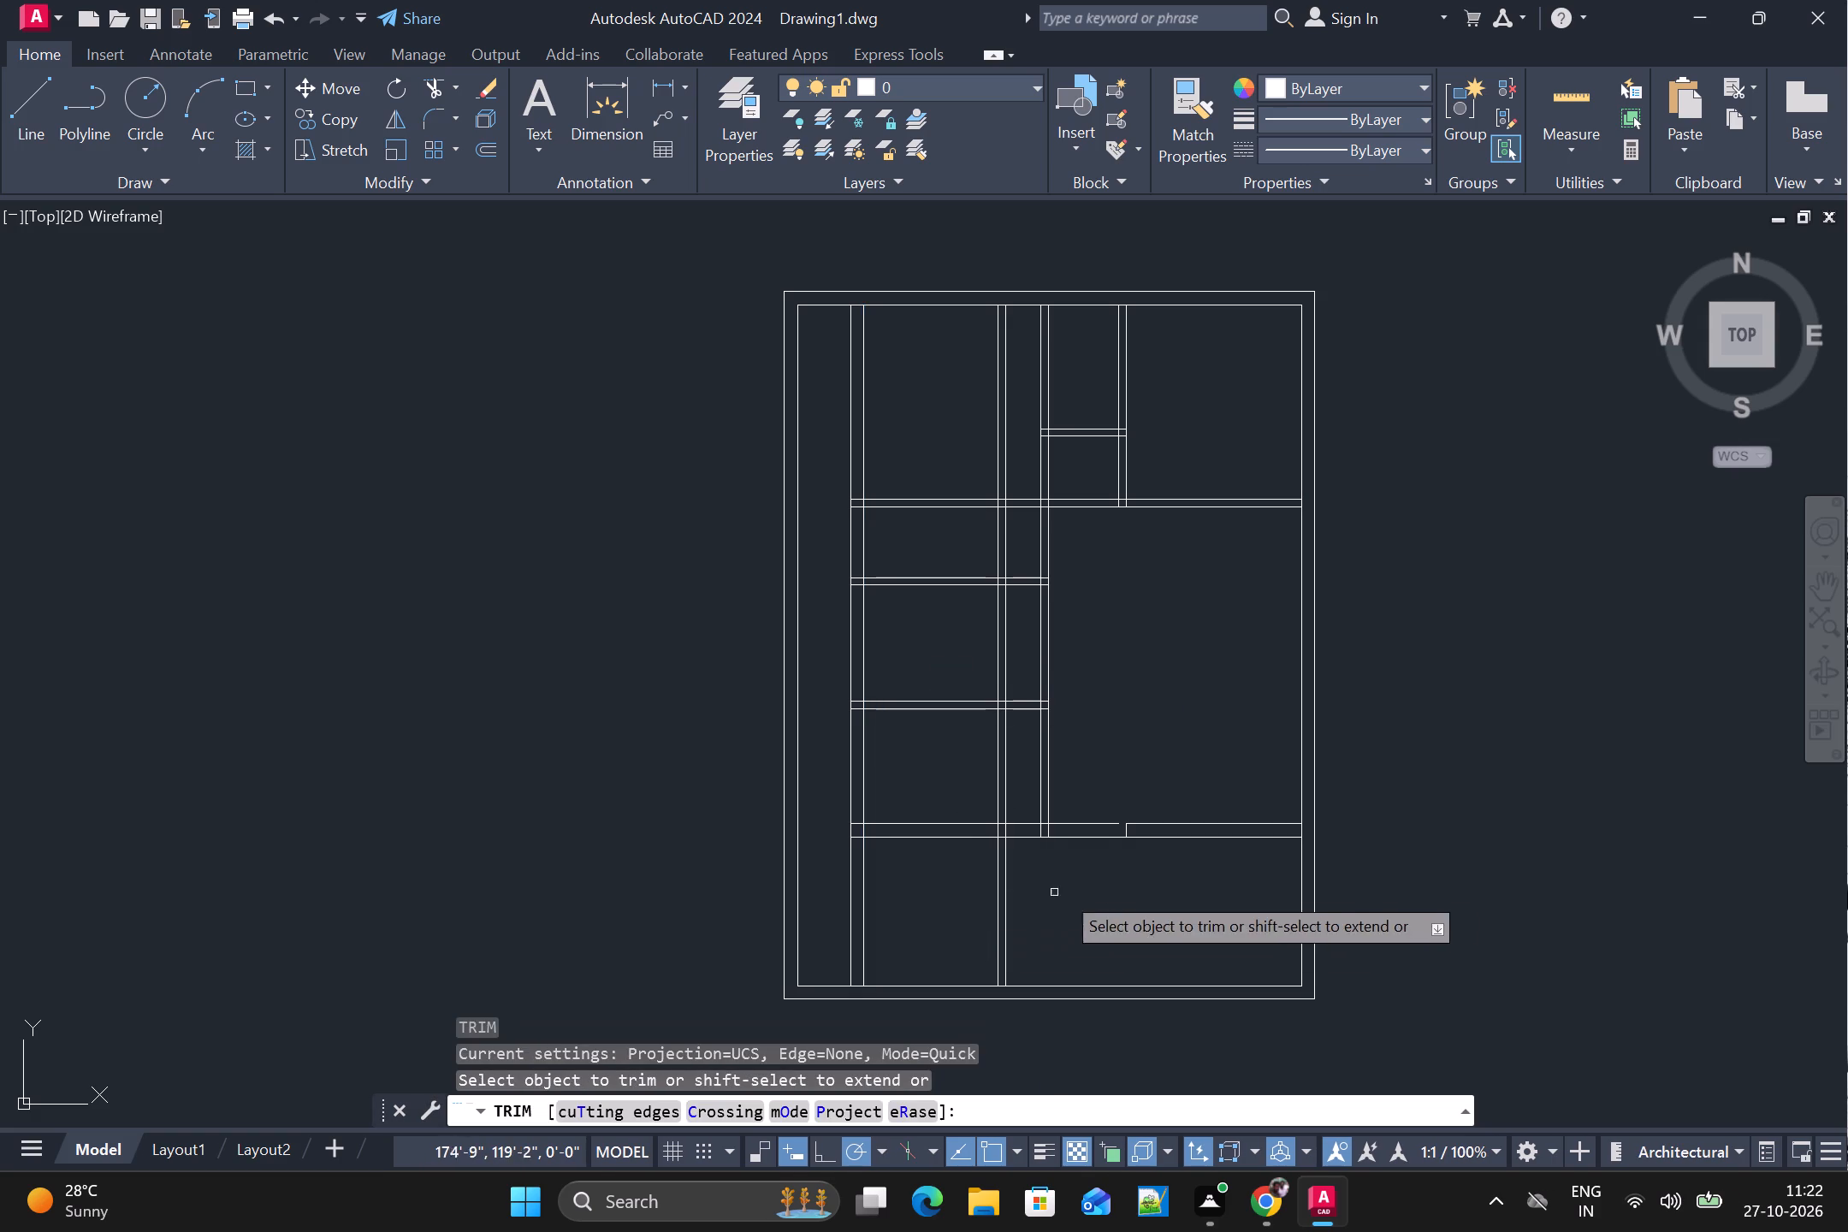
pyautogui.moveTo(1116, 880); pyautogui.dragTo(998, 922)
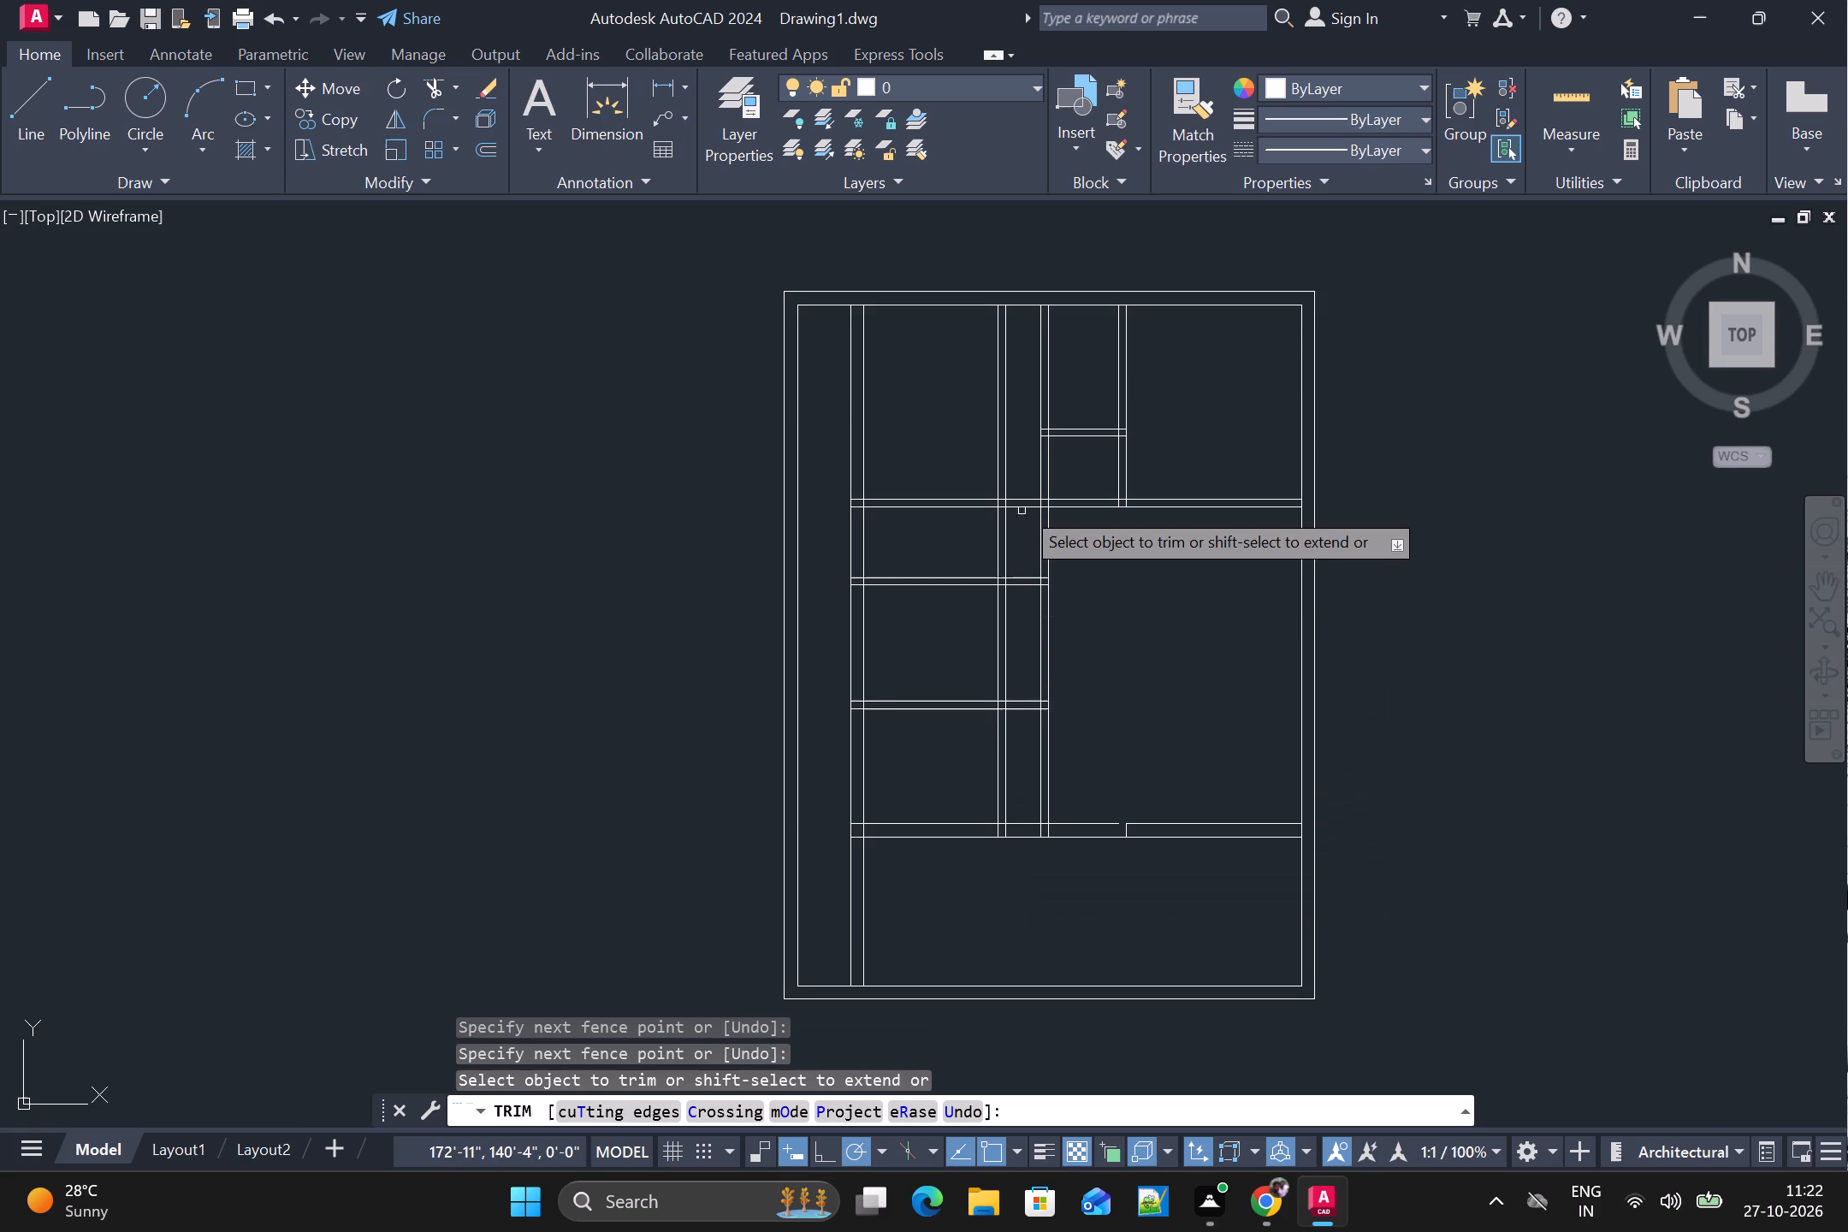
pyautogui.moveTo(1025, 453); pyautogui.dragTo(986, 474)
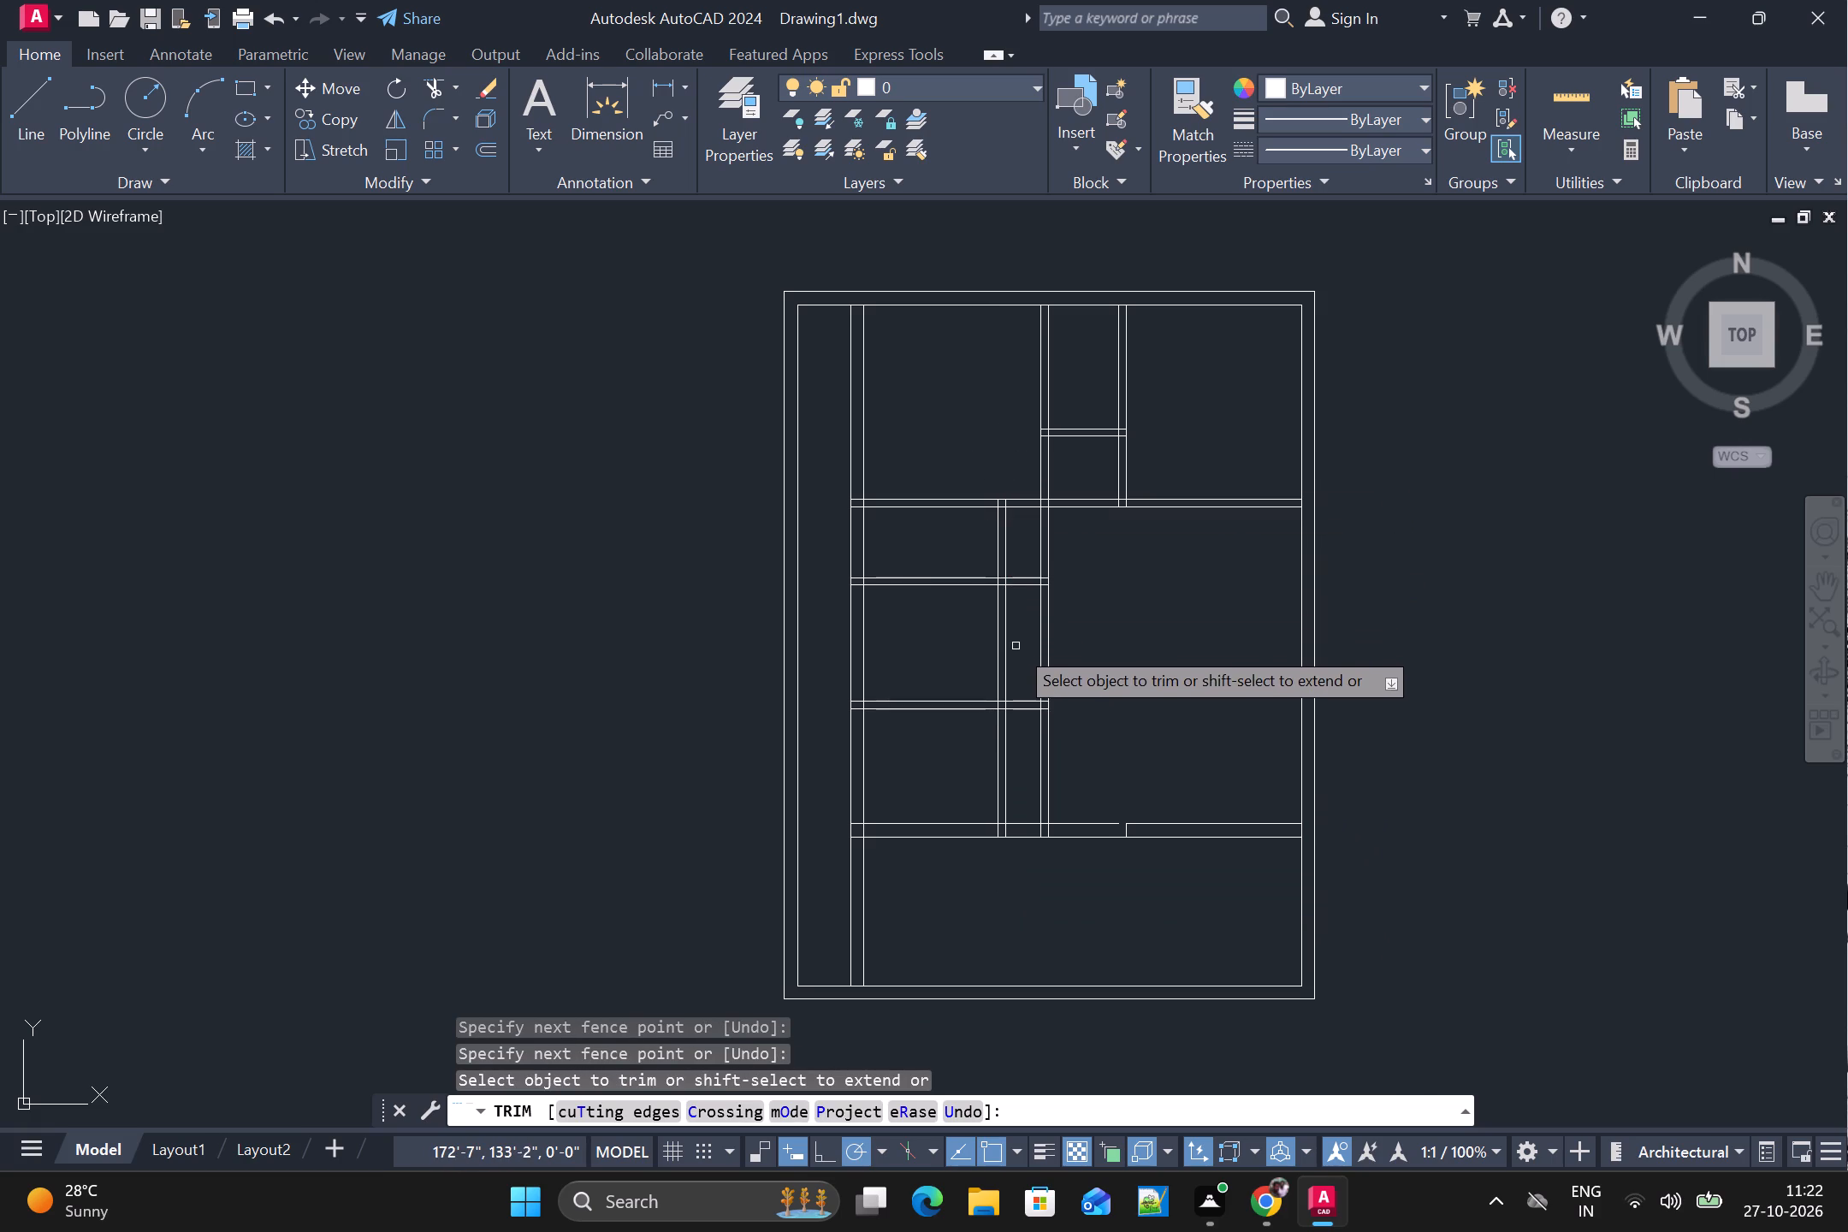
pyautogui.moveTo(1016, 646); pyautogui.dragTo(980, 658)
pyautogui.moveTo(1028, 738); pyautogui.dragTo(961, 767)
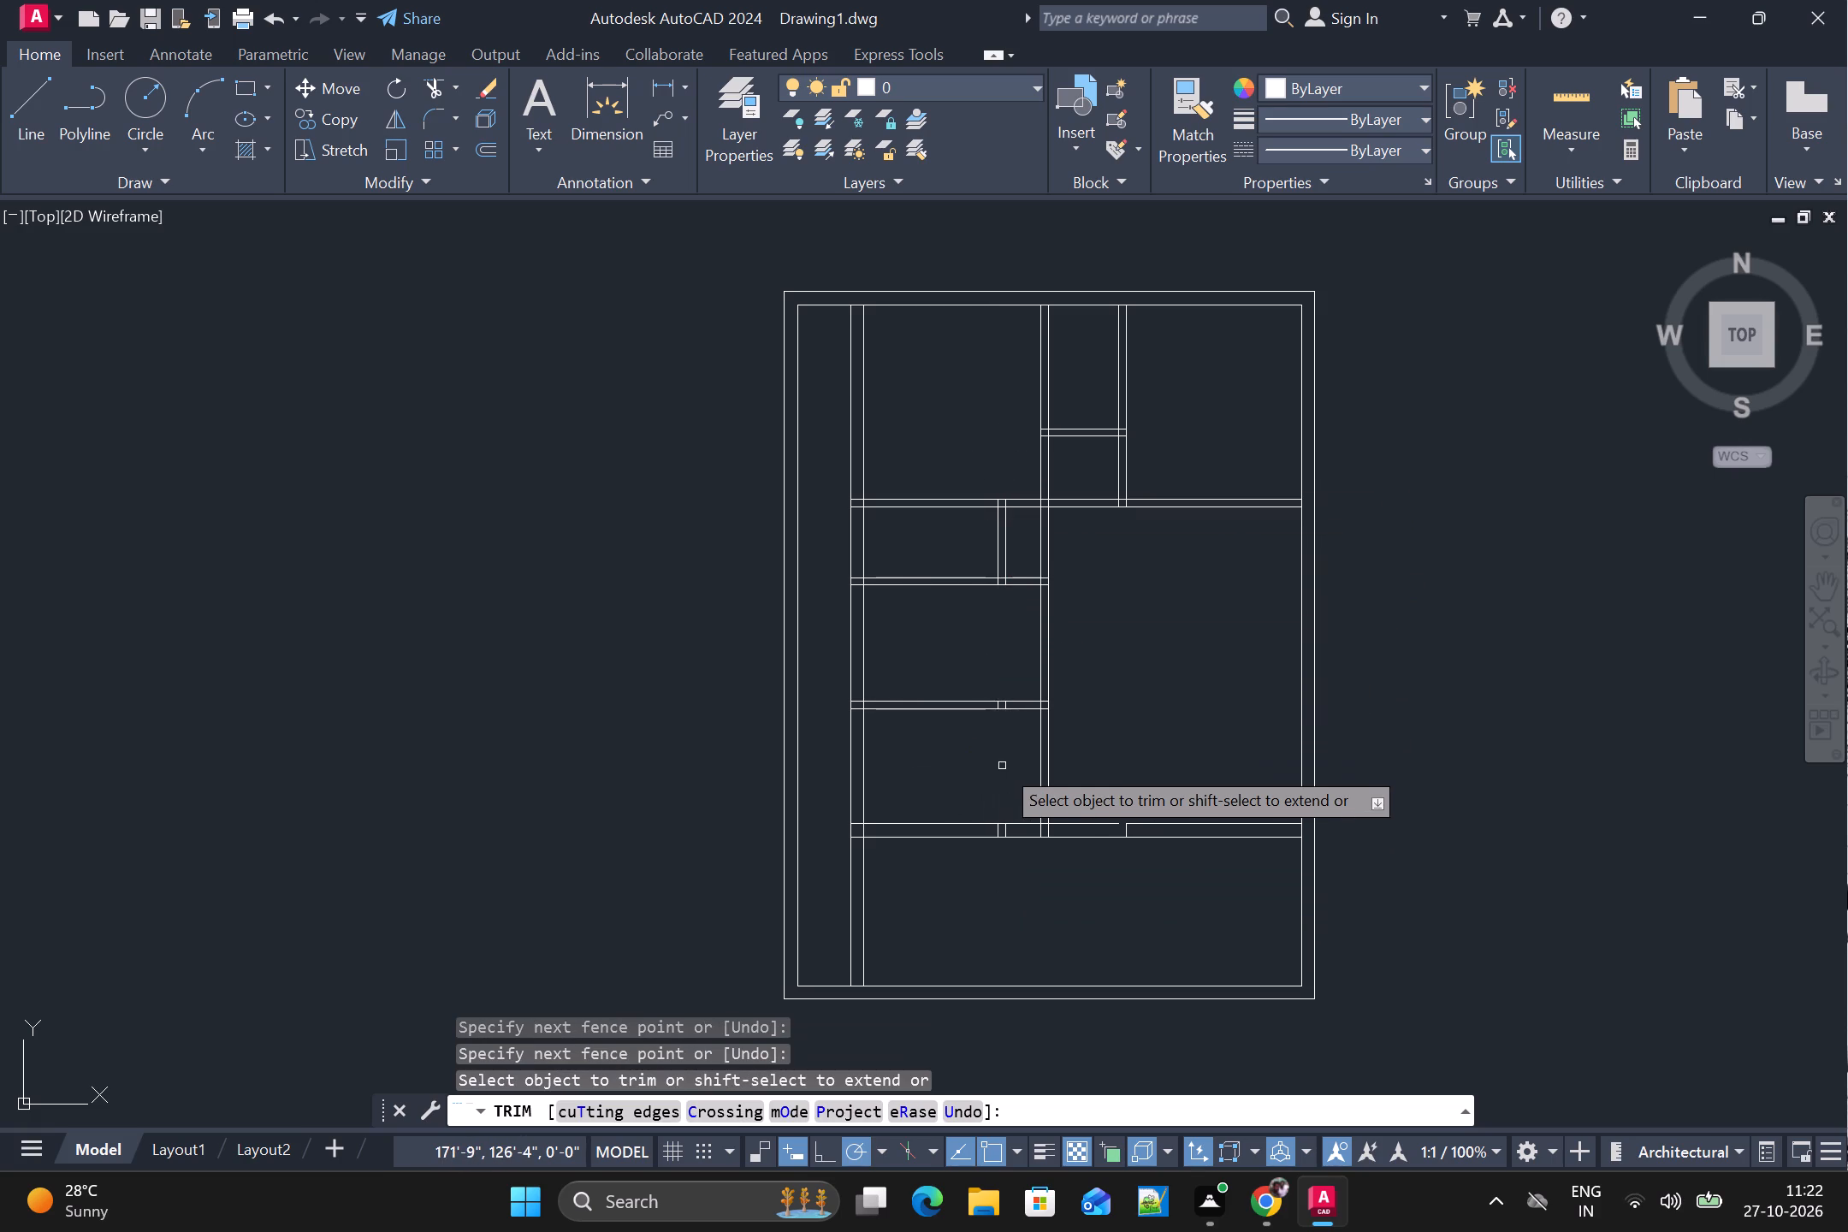
# Trim the new vertical partition's leftover stubs inside the horizontal 9" wall and the 5" partition above it.
pyautogui.scroll(4, 999, 837)
pyautogui.moveTo(1030, 818); pyautogui.dragTo(940, 831)
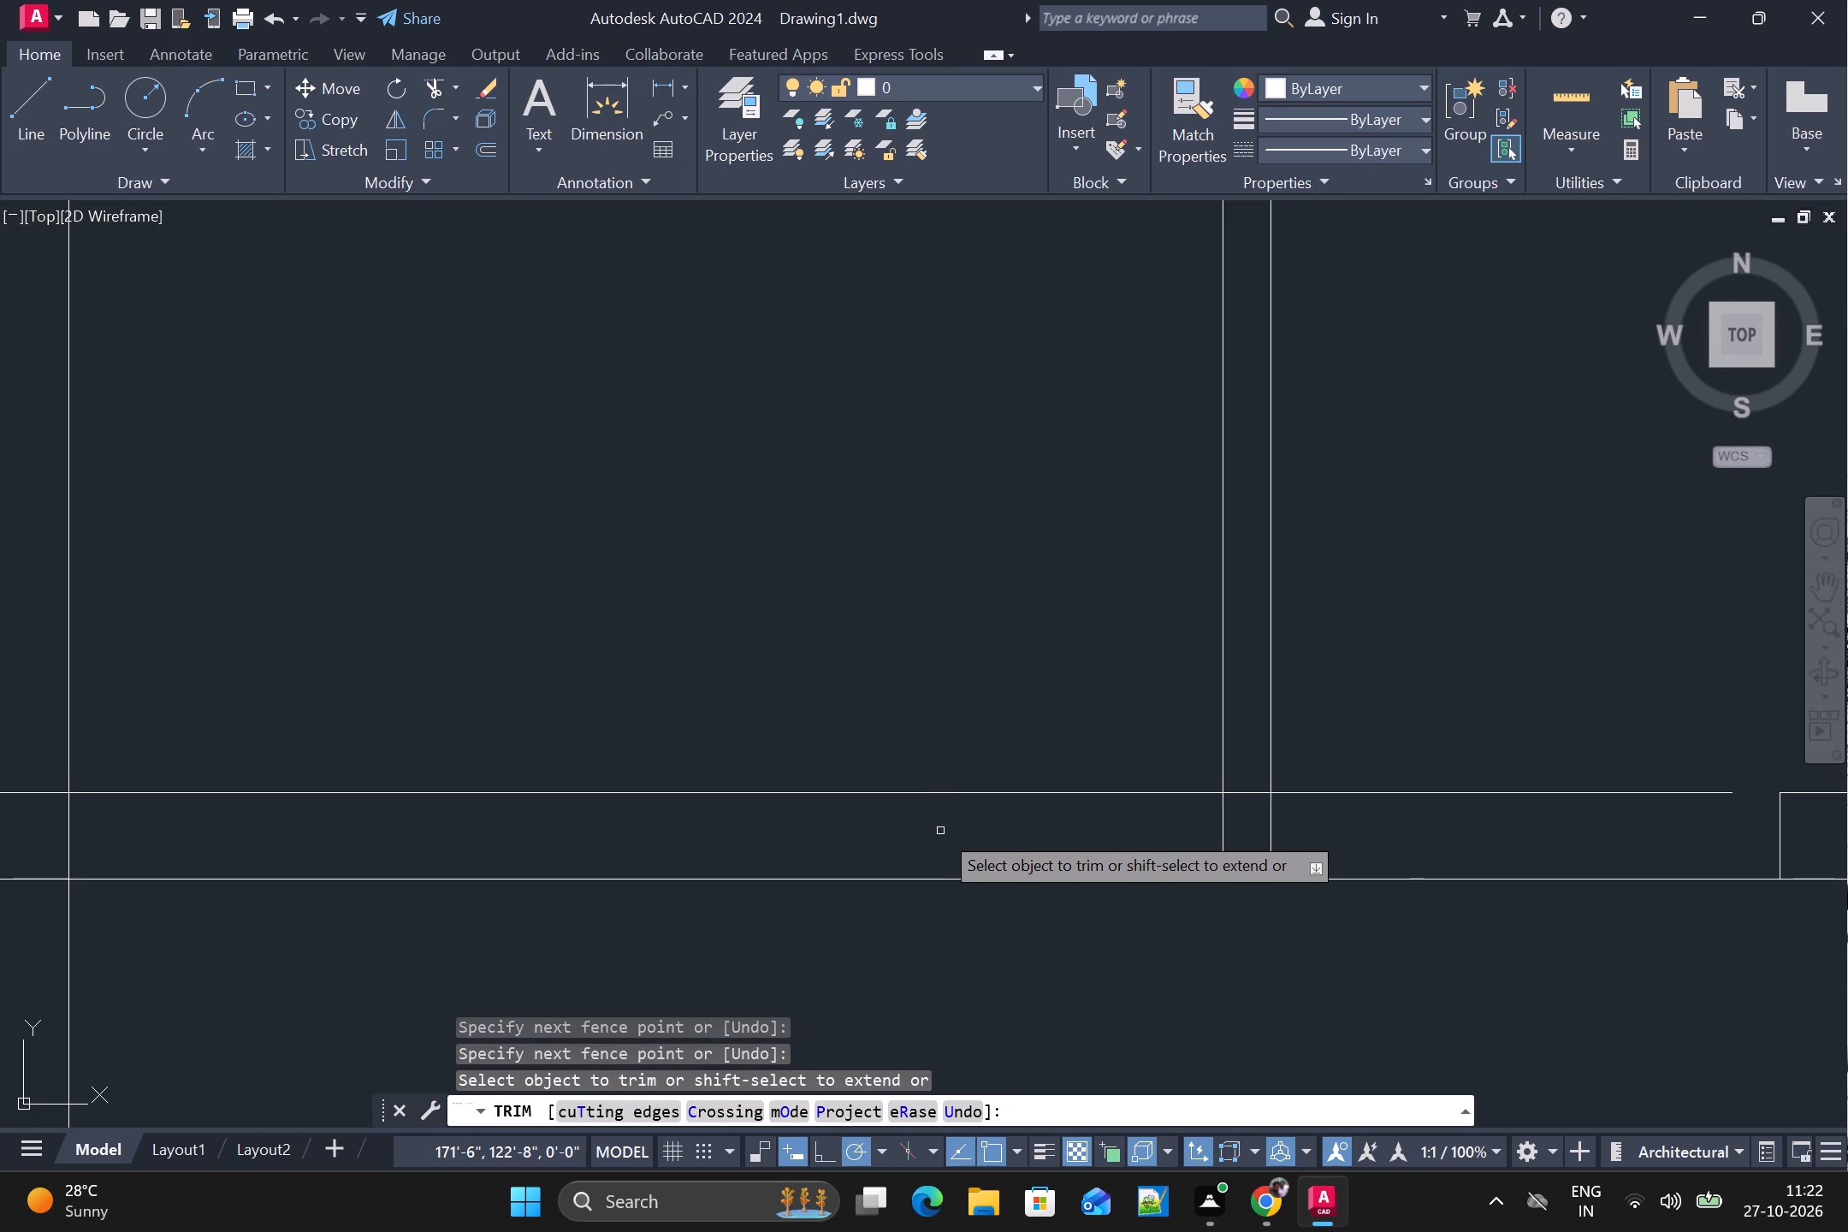
pyautogui.scroll(-2, 940, 831)
pyautogui.scroll(3, 997, 543)
pyautogui.moveTo(911, 428); pyautogui.dragTo(815, 434)
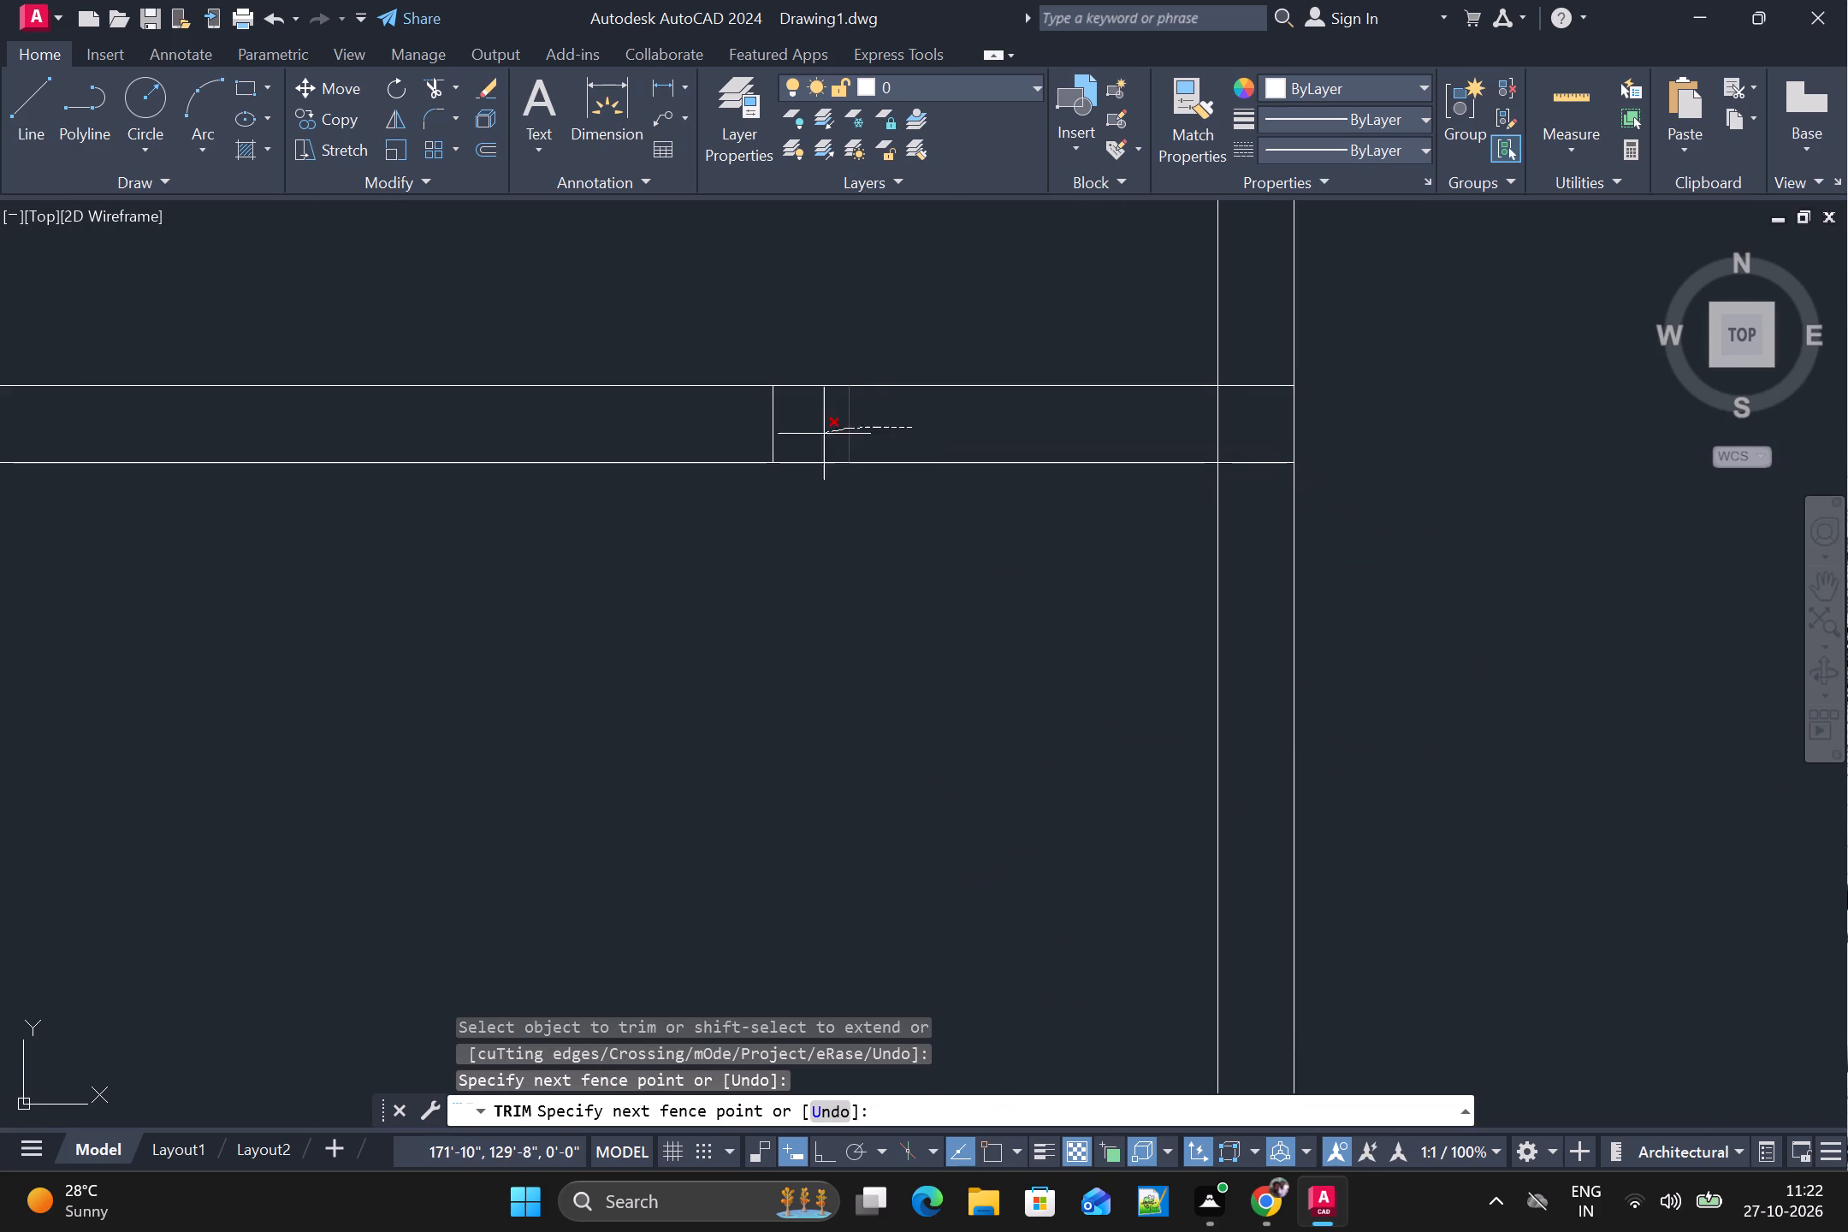
pyautogui.moveTo(815, 434); pyautogui.dragTo(753, 437)
pyautogui.scroll(-1, 860, 442)
pyautogui.scroll(-3, 998, 506)
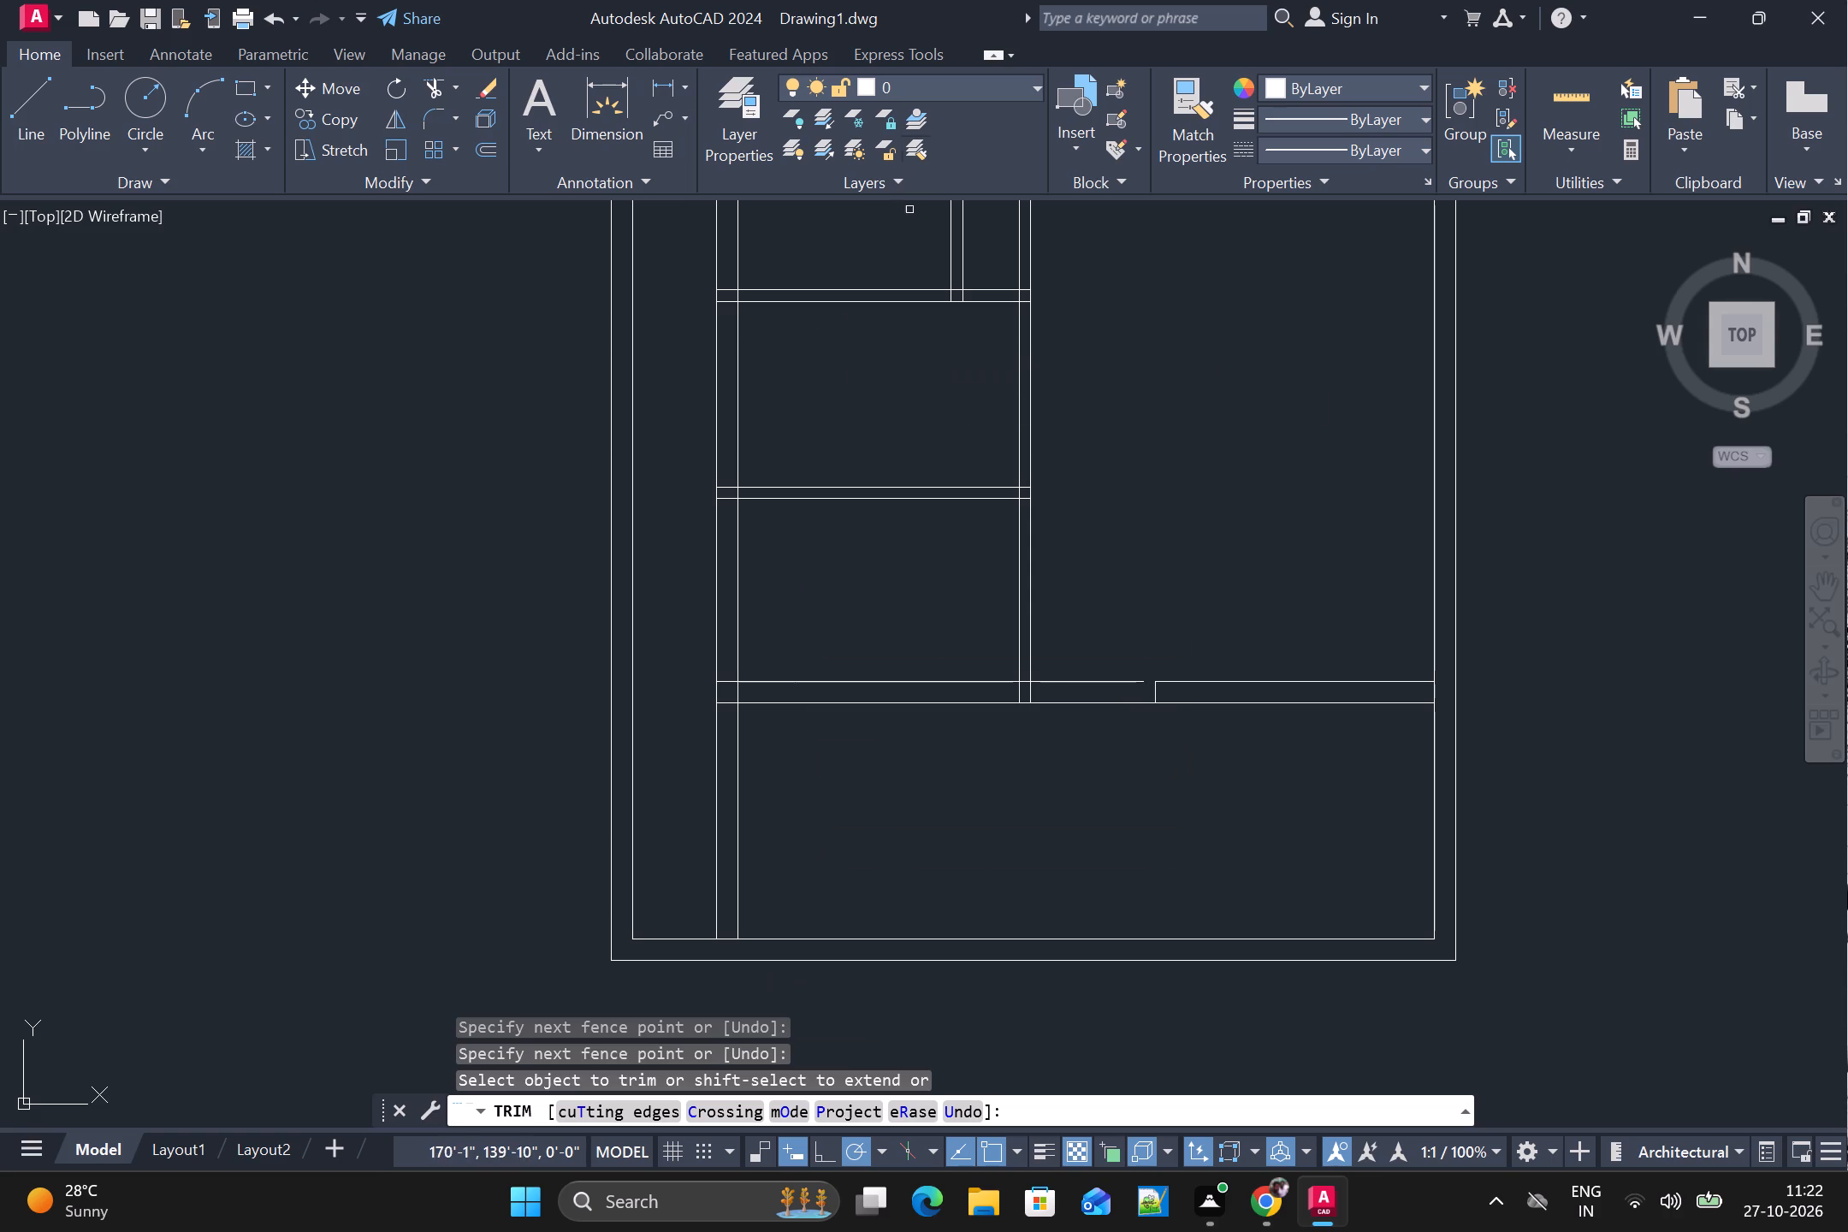
# Trim the crossing lines where the new short vertical partition meets the 4' strip's lower and upper horizontal partitions.
pyautogui.moveTo(963, 327); pyautogui.dragTo(949, 482, button='middle')
pyautogui.scroll(3, 949, 484)
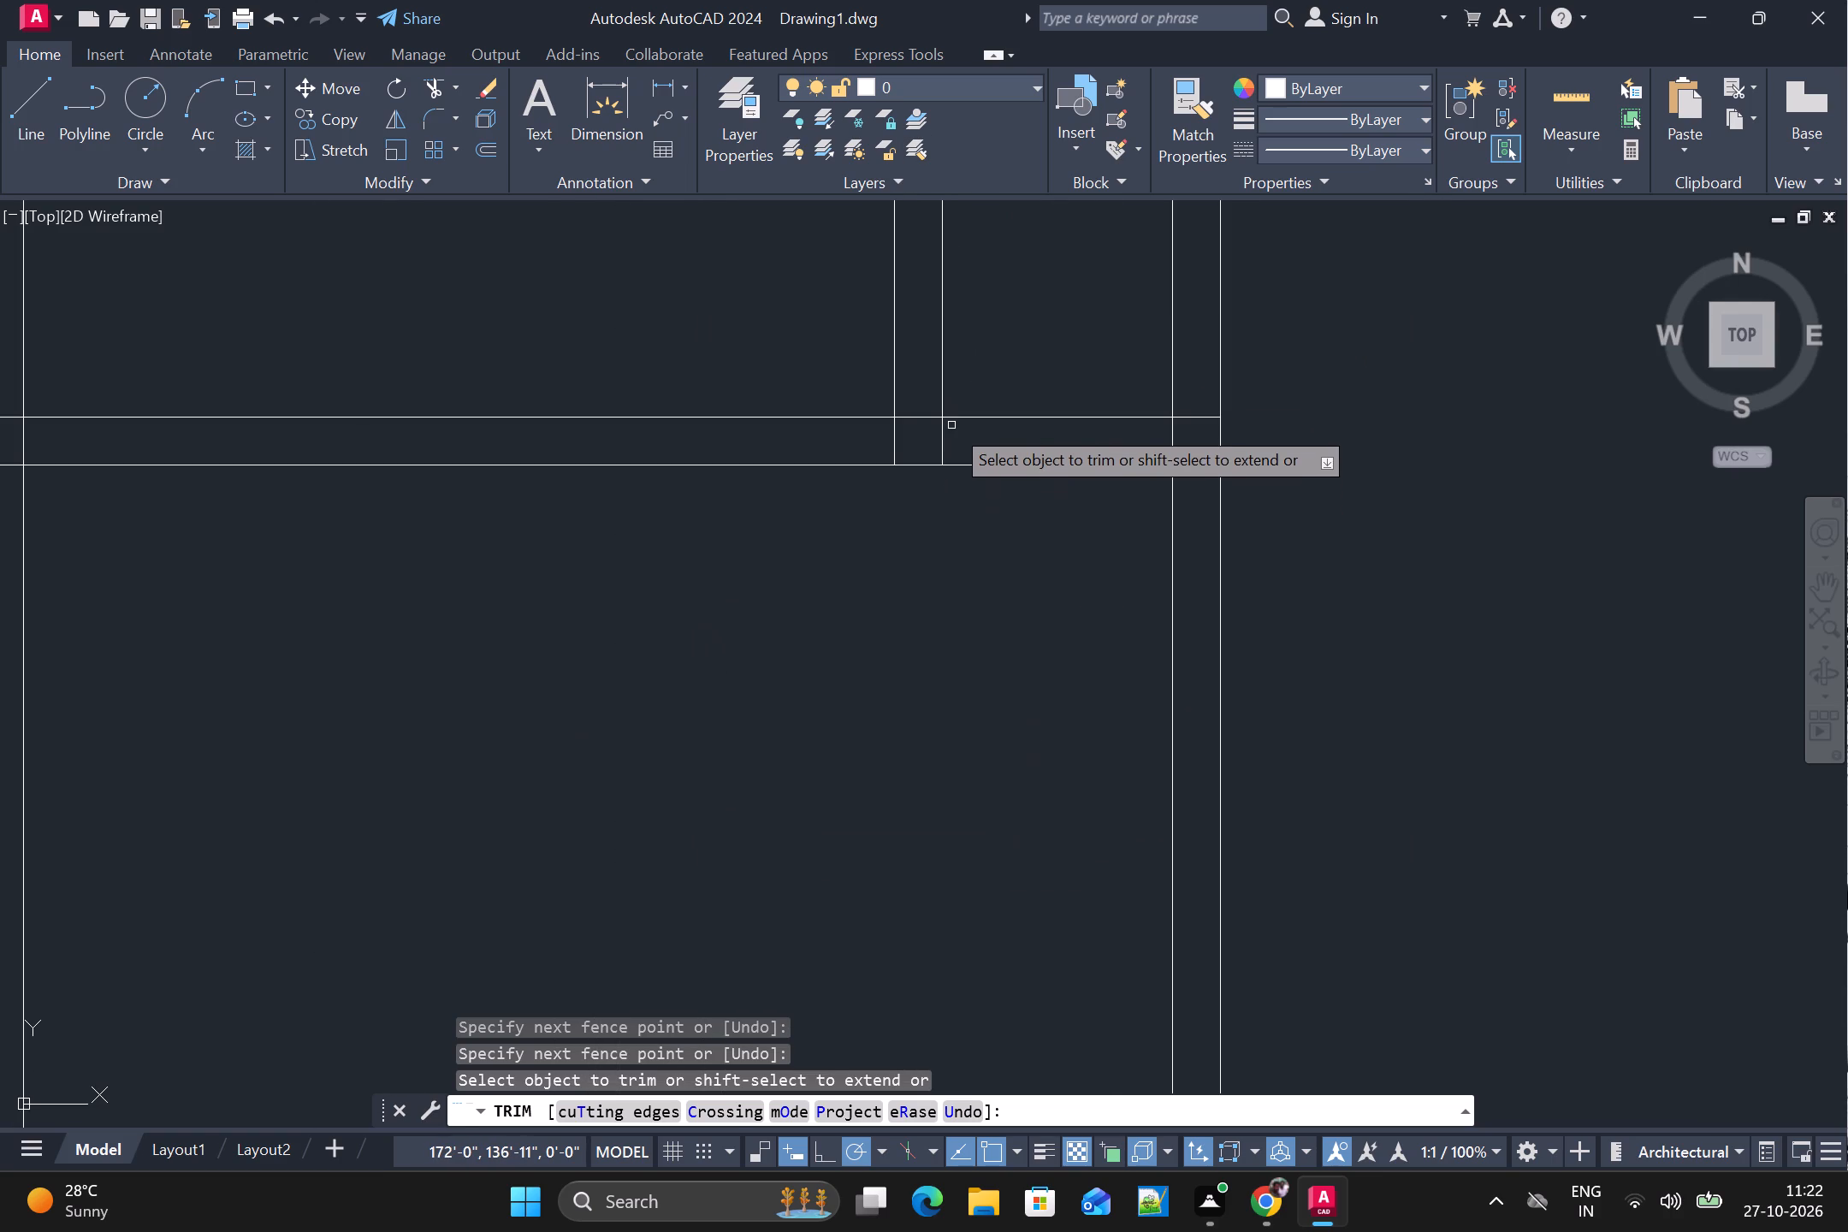
pyautogui.moveTo(951, 430); pyautogui.dragTo(882, 437)
pyautogui.moveTo(921, 393); pyautogui.dragTo(904, 445)
pyautogui.scroll(-3, 904, 445)
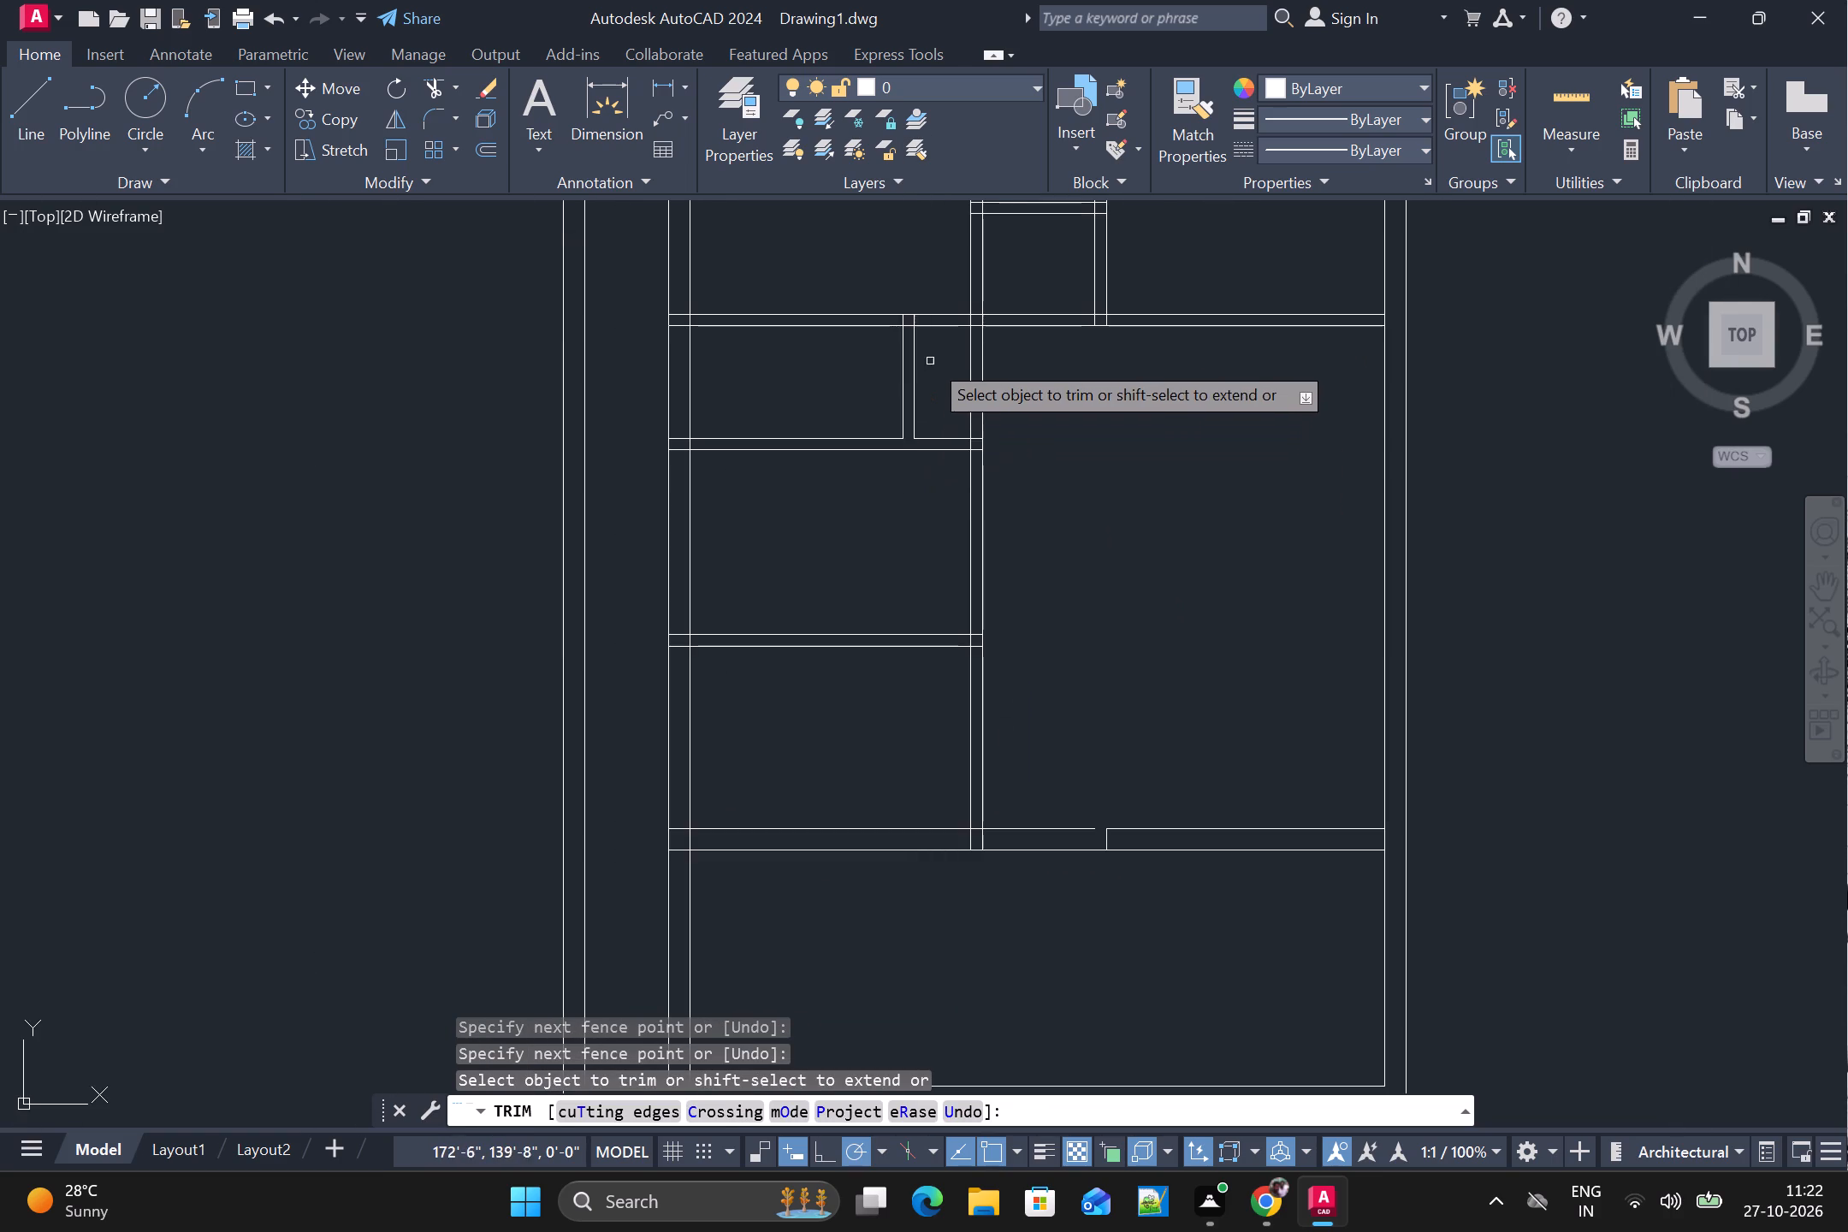
pyautogui.scroll(2, 913, 321)
pyautogui.moveTo(936, 319); pyautogui.dragTo(841, 317)
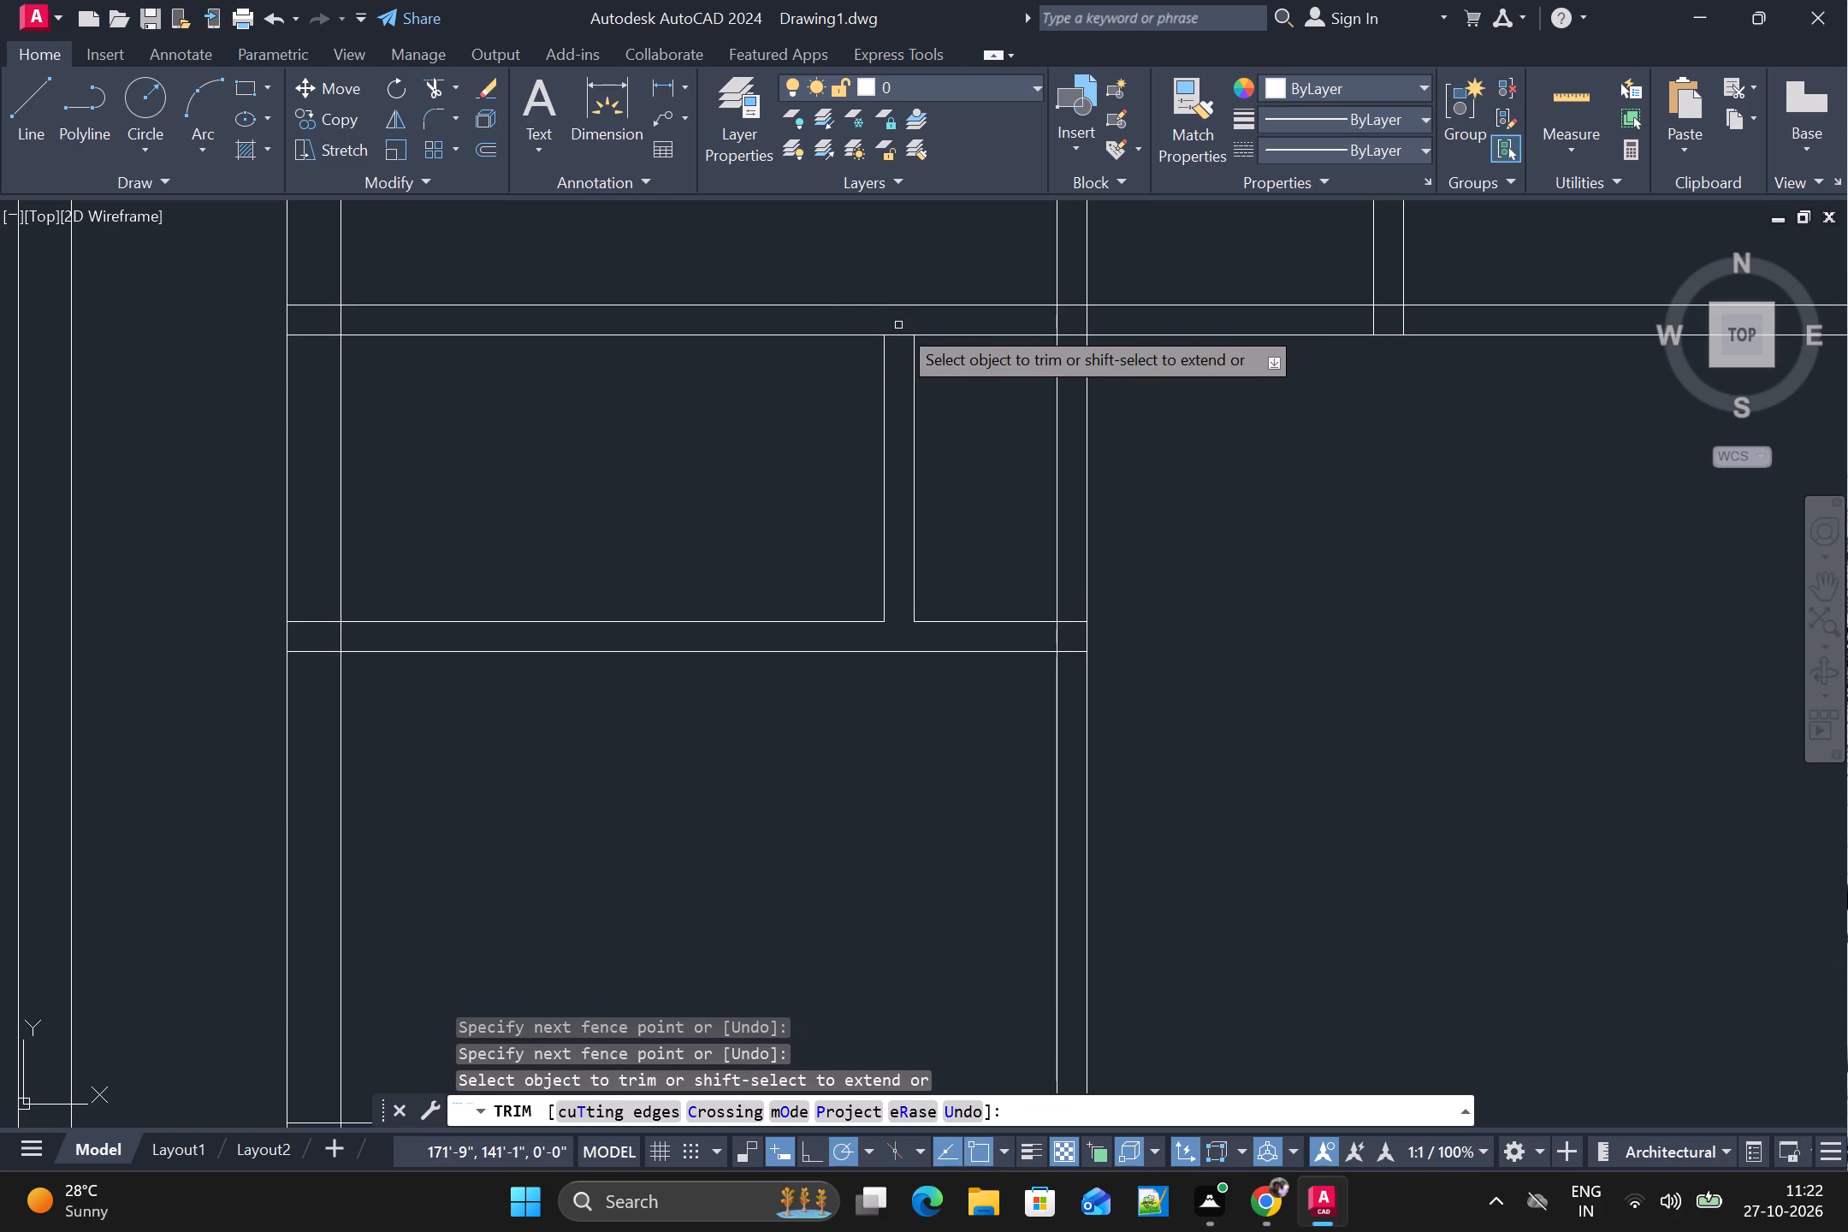
pyautogui.moveTo(898, 325); pyautogui.dragTo(897, 352)
pyautogui.scroll(-1, 897, 362)
pyautogui.scroll(-2, 879, 451)
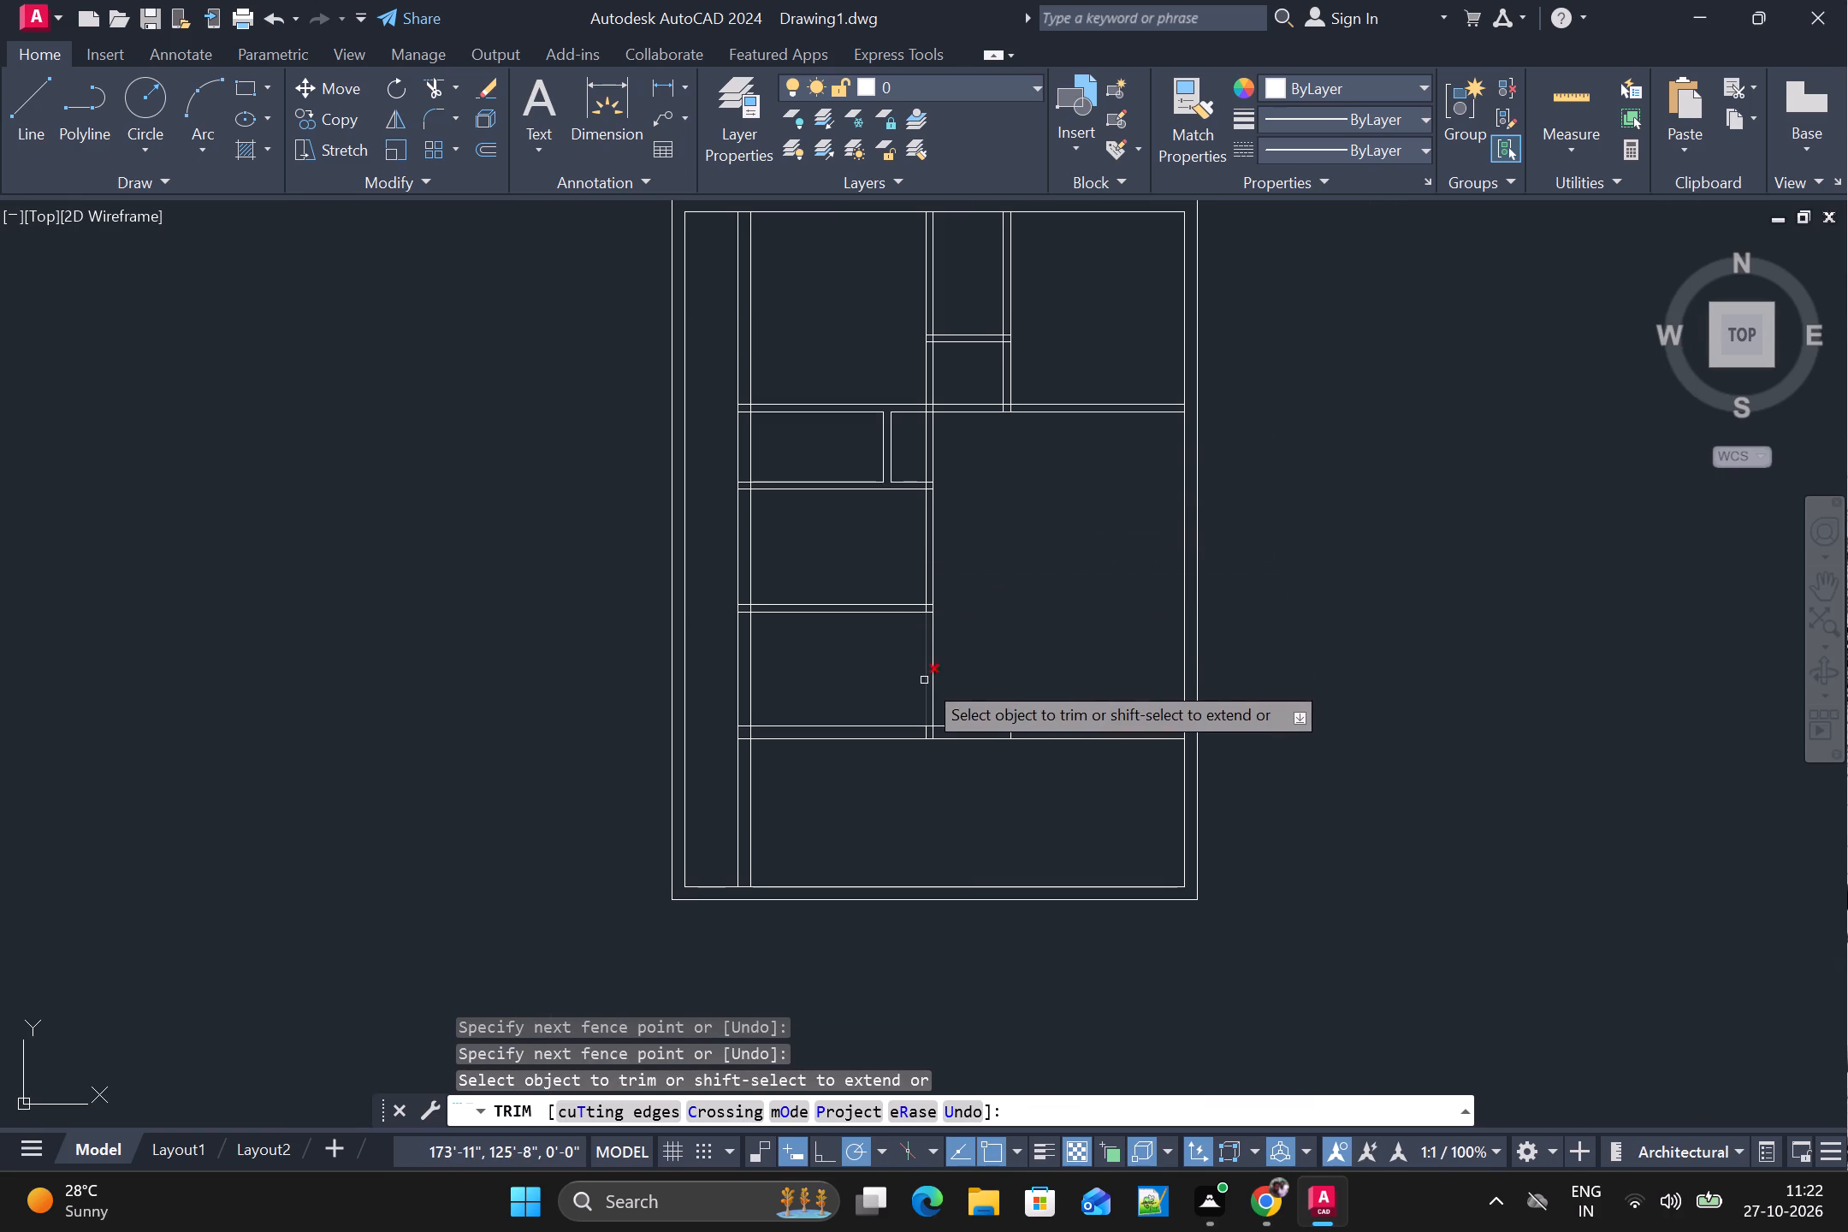
# Trim the crossing lines where the 4' strip's lower horizontal partition meets the first vertical partition.
pyautogui.scroll(4, 957, 485)
pyautogui.moveTo(776, 454); pyautogui.dragTo(767, 567)
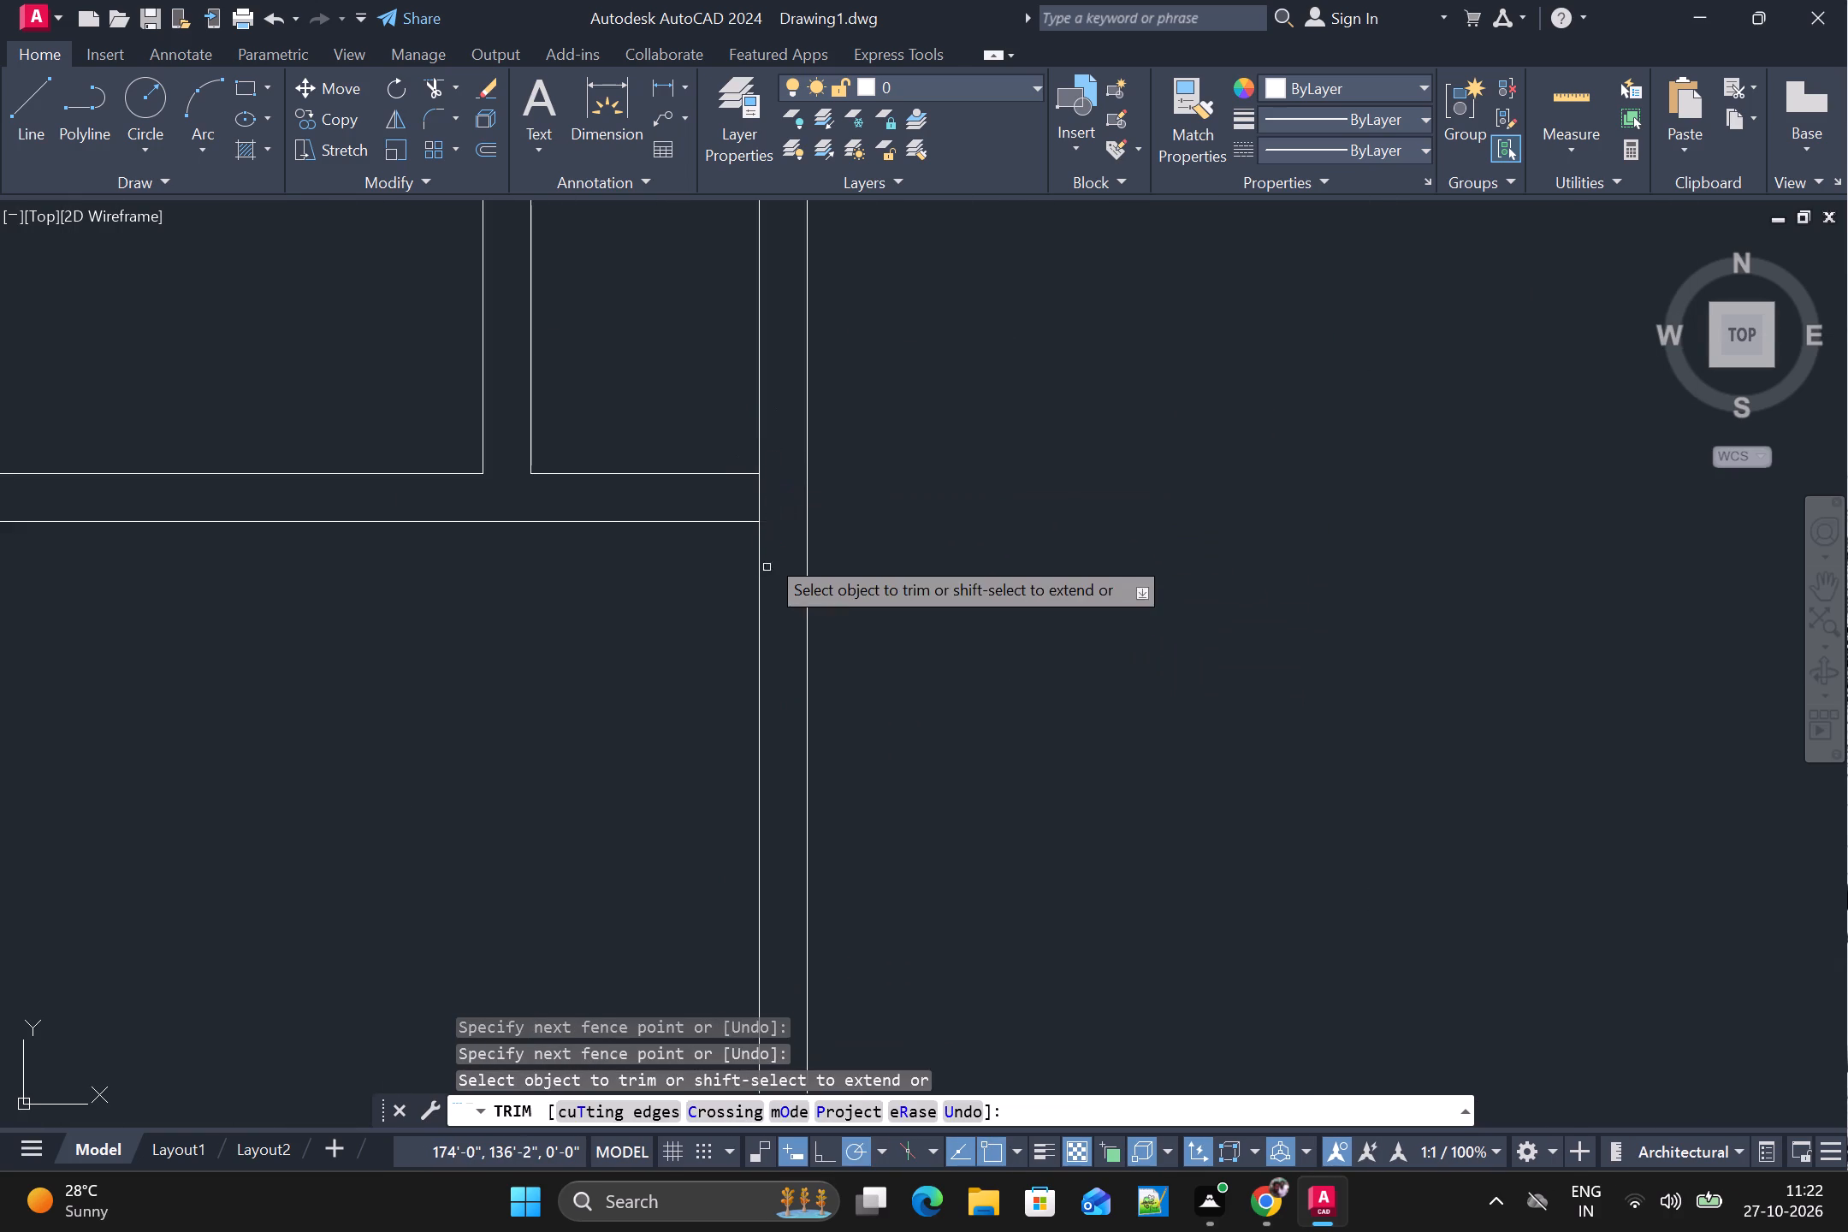
pyautogui.moveTo(777, 500); pyautogui.dragTo(731, 506)
# Trim the second vertical partition's leftover stub inside the horizontal 9" wall.
pyautogui.scroll(-3, 732, 510)
pyautogui.scroll(2, 888, 915)
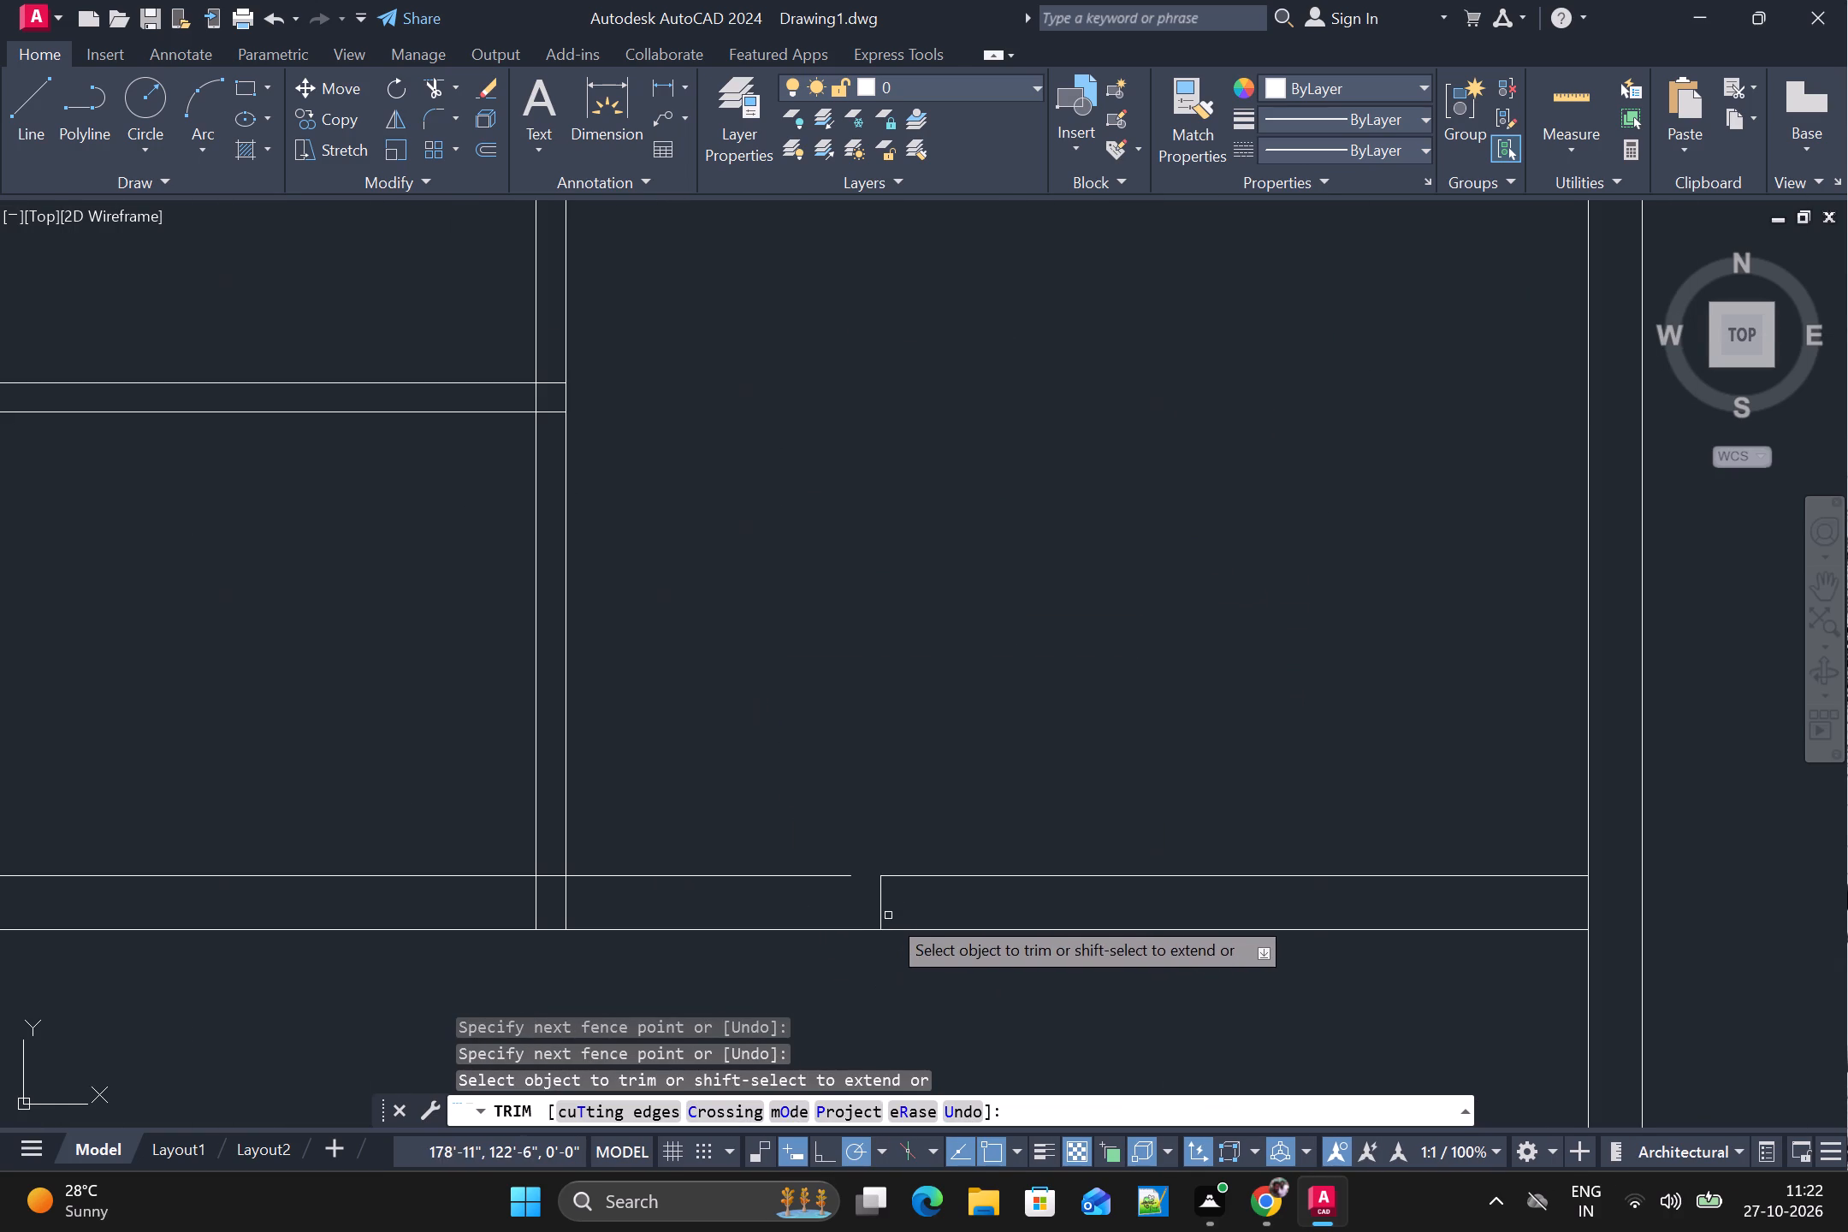
pyautogui.moveTo(901, 904); pyautogui.dragTo(861, 906)
pyautogui.scroll(-2, 861, 906)
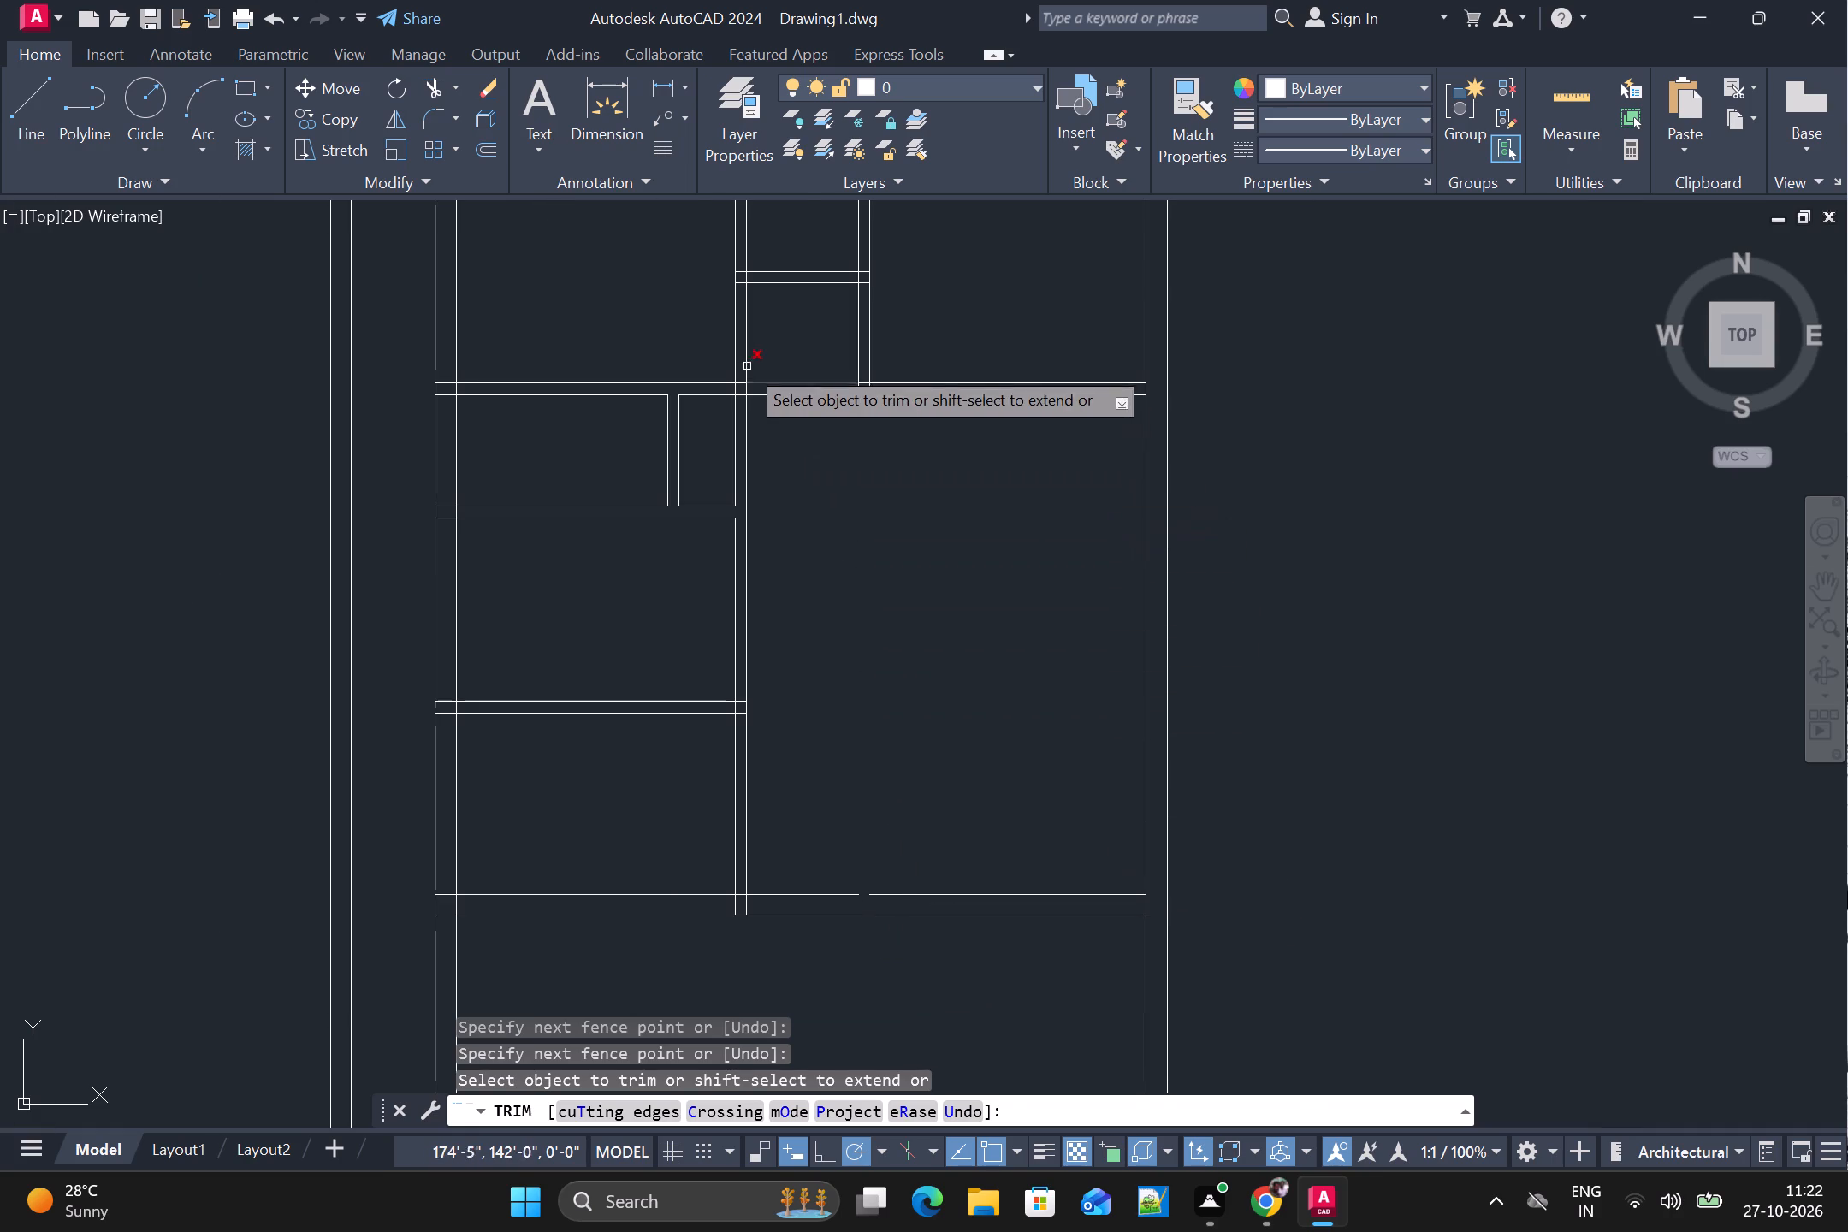
# Trim the crossing lines where the 4' strip's upper horizontal partition meets the first and second vertical partitions.
pyautogui.scroll(5, 743, 363)
pyautogui.moveTo(759, 448); pyautogui.dragTo(737, 683)
pyautogui.moveTo(783, 527); pyautogui.dragTo(848, 543)
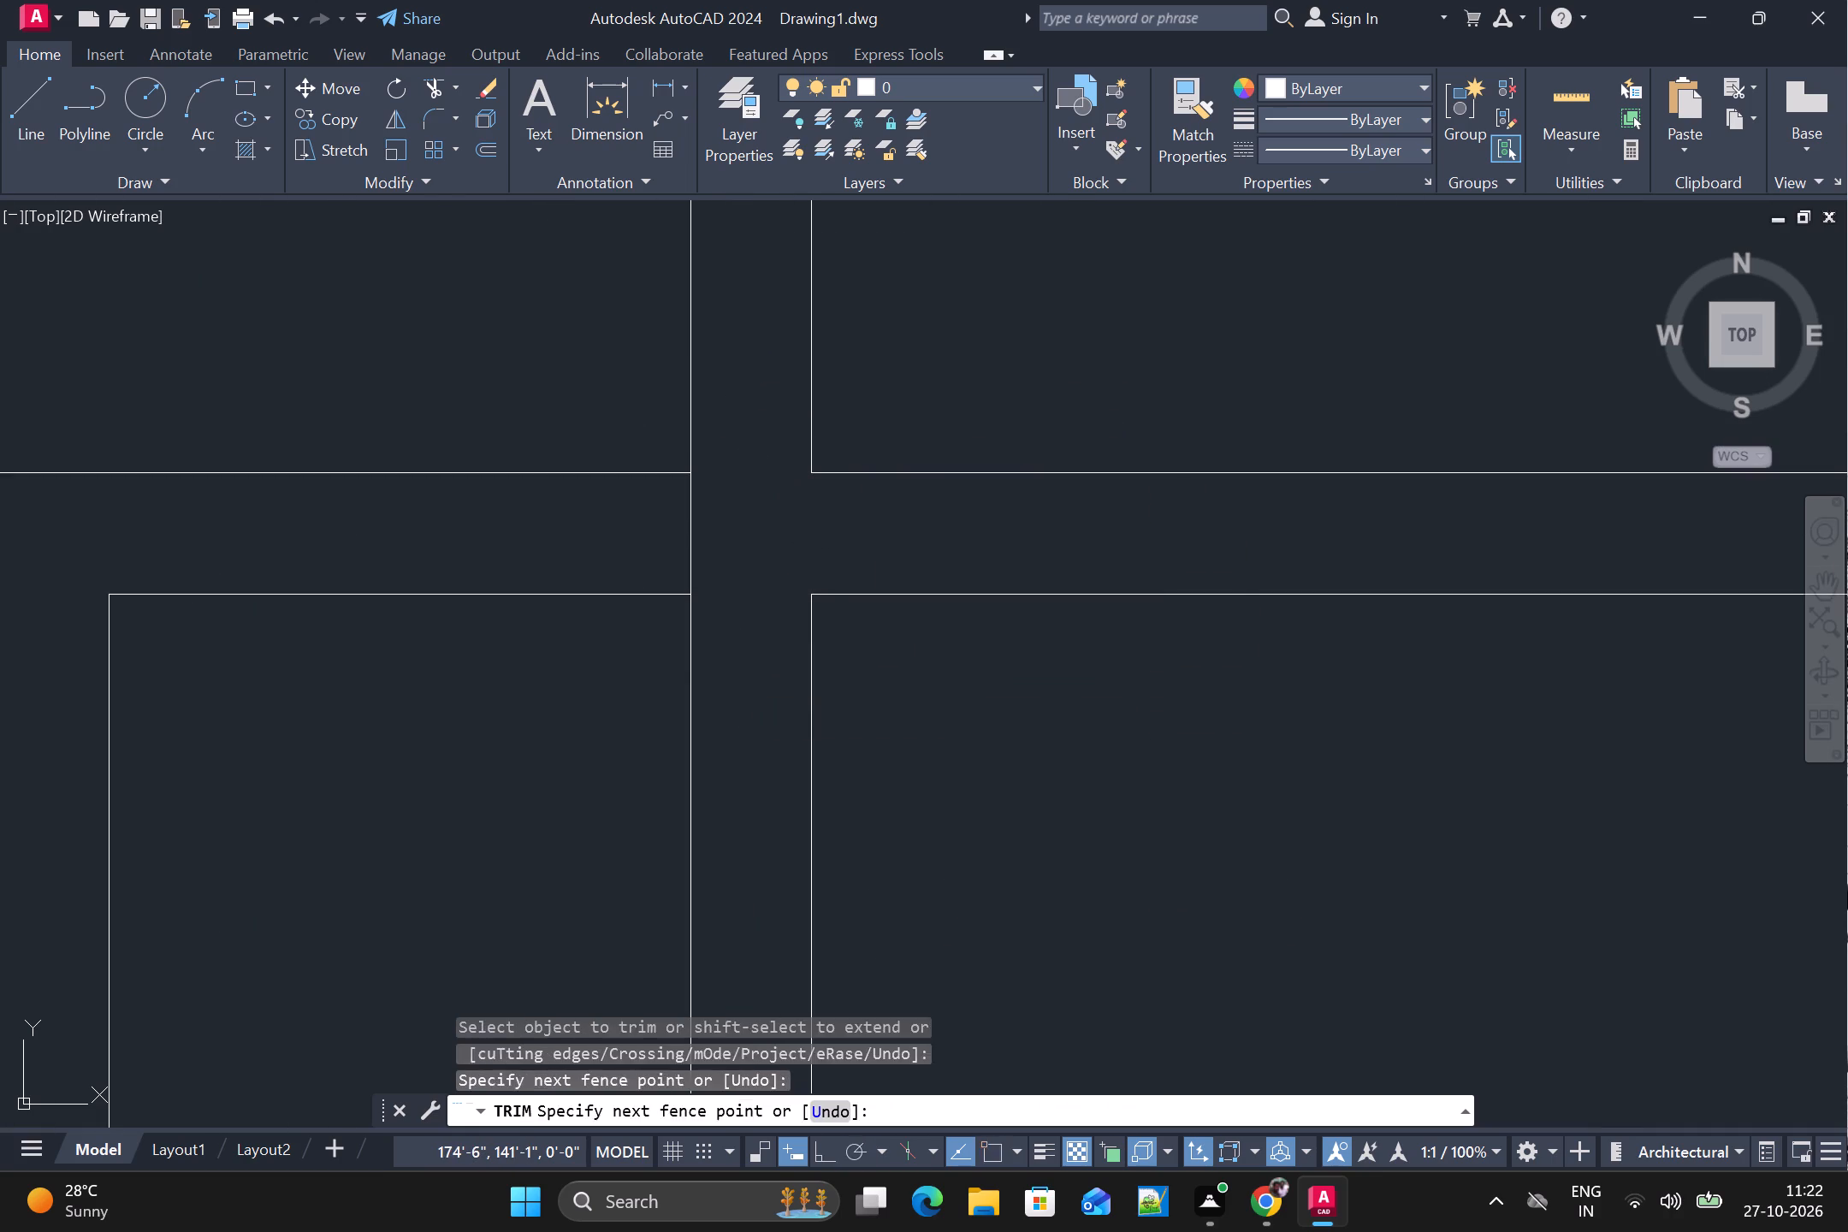
pyautogui.moveTo(837, 537); pyautogui.dragTo(671, 545)
pyautogui.scroll(-4, 672, 545)
pyautogui.scroll(3, 1086, 546)
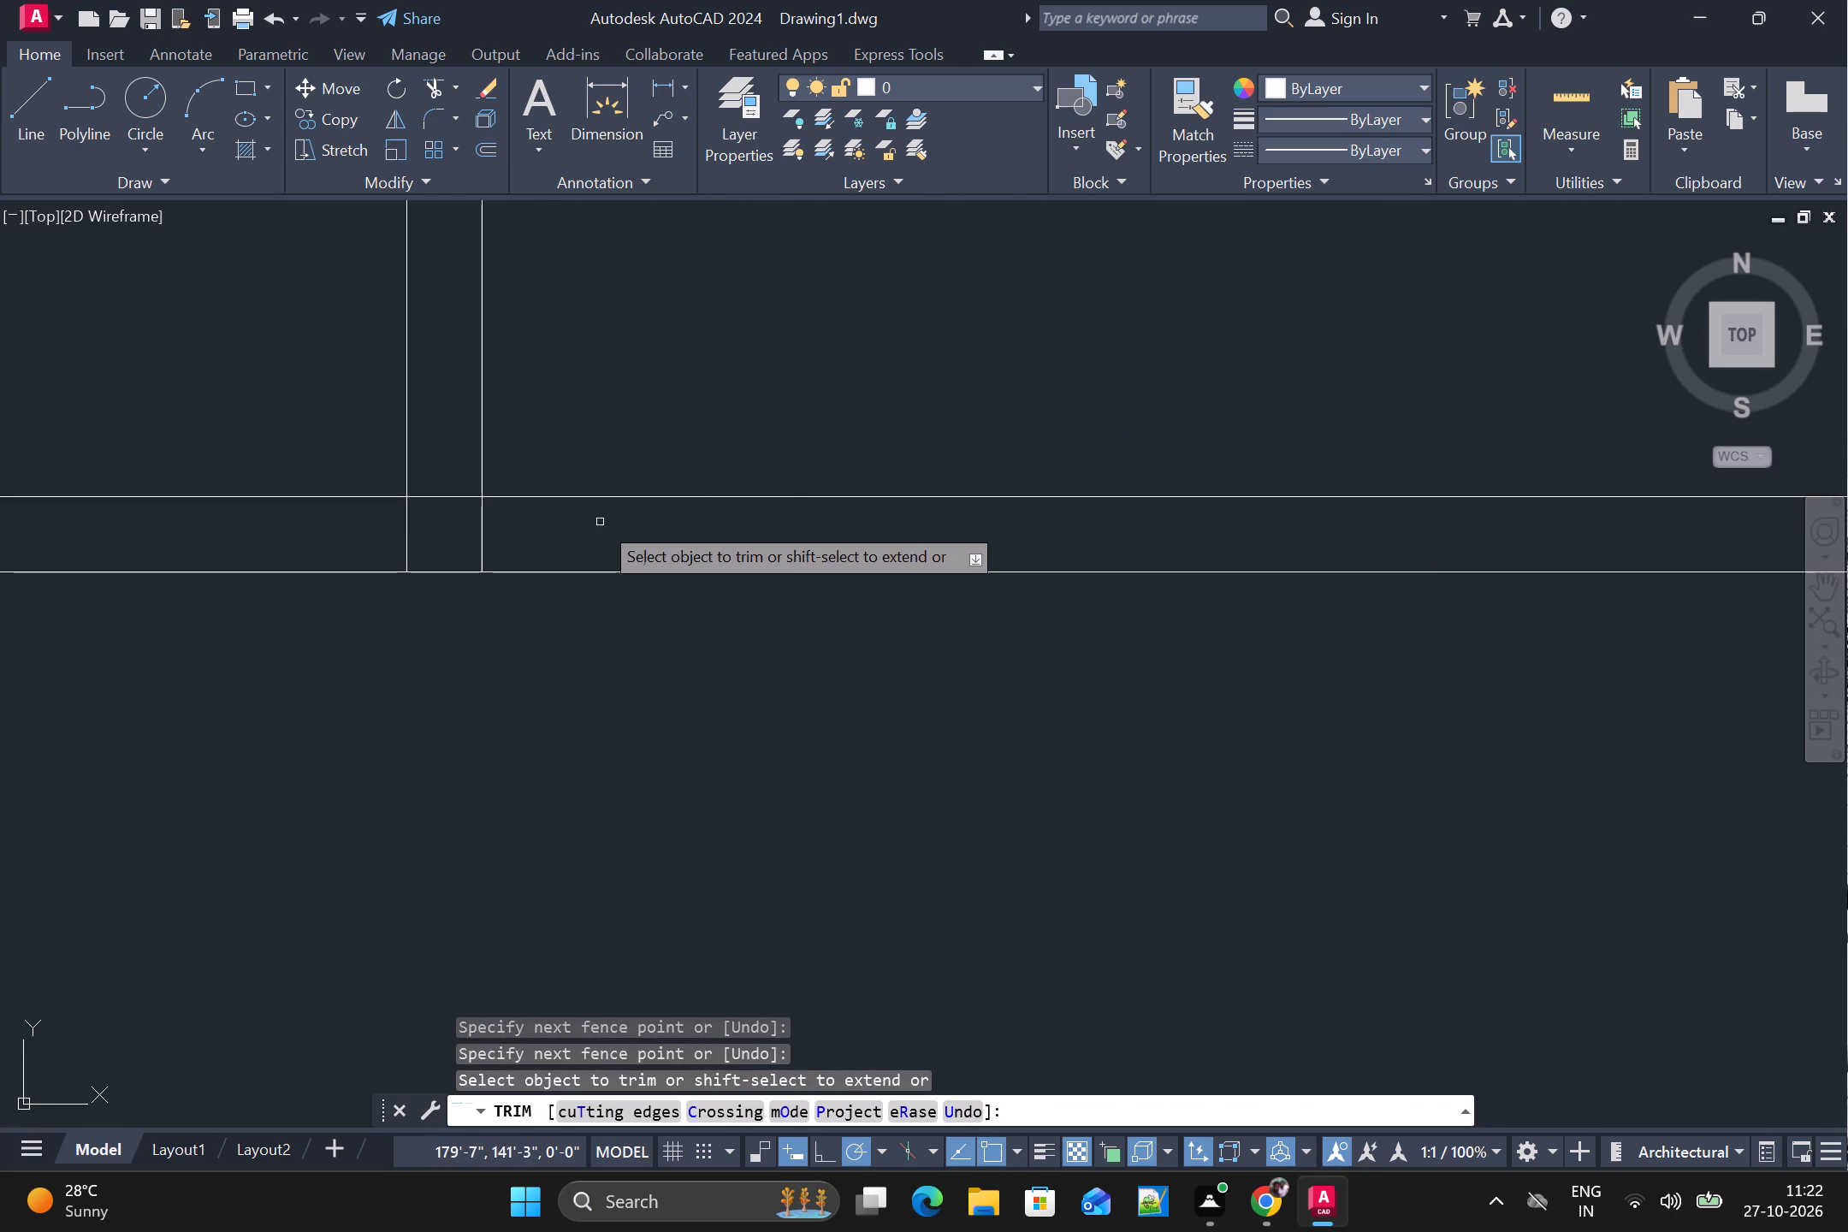
pyautogui.moveTo(522, 530); pyautogui.dragTo(405, 533)
pyautogui.moveTo(462, 465); pyautogui.dragTo(456, 502)
pyautogui.scroll(-4, 444, 512)
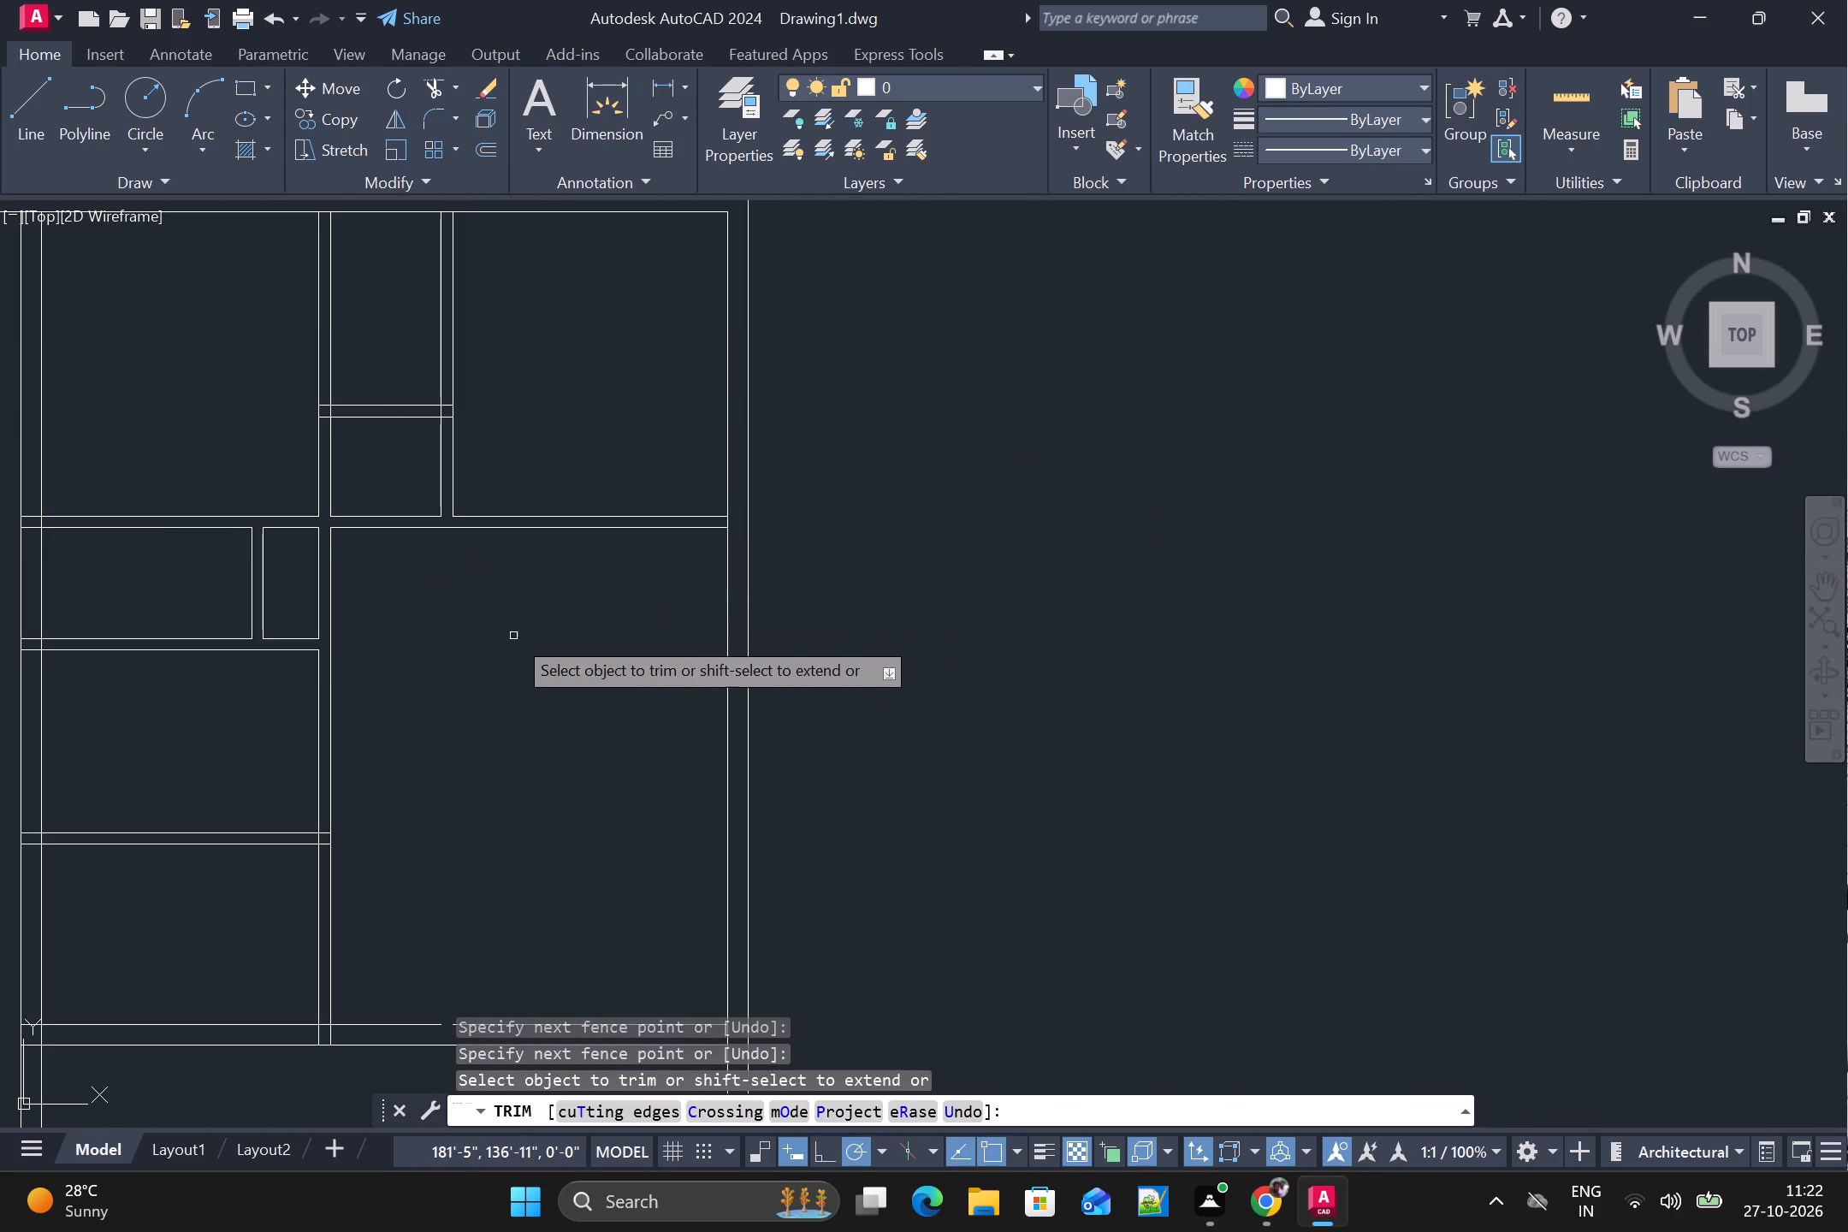
# Trim both end junctions of the short horizontal partition between the first and second vertical partitions in the upper part of the plan.
pyautogui.scroll(3, 362, 411)
pyautogui.moveTo(200, 346); pyautogui.dragTo(198, 453)
pyautogui.moveTo(198, 414); pyautogui.dragTo(234, 420)
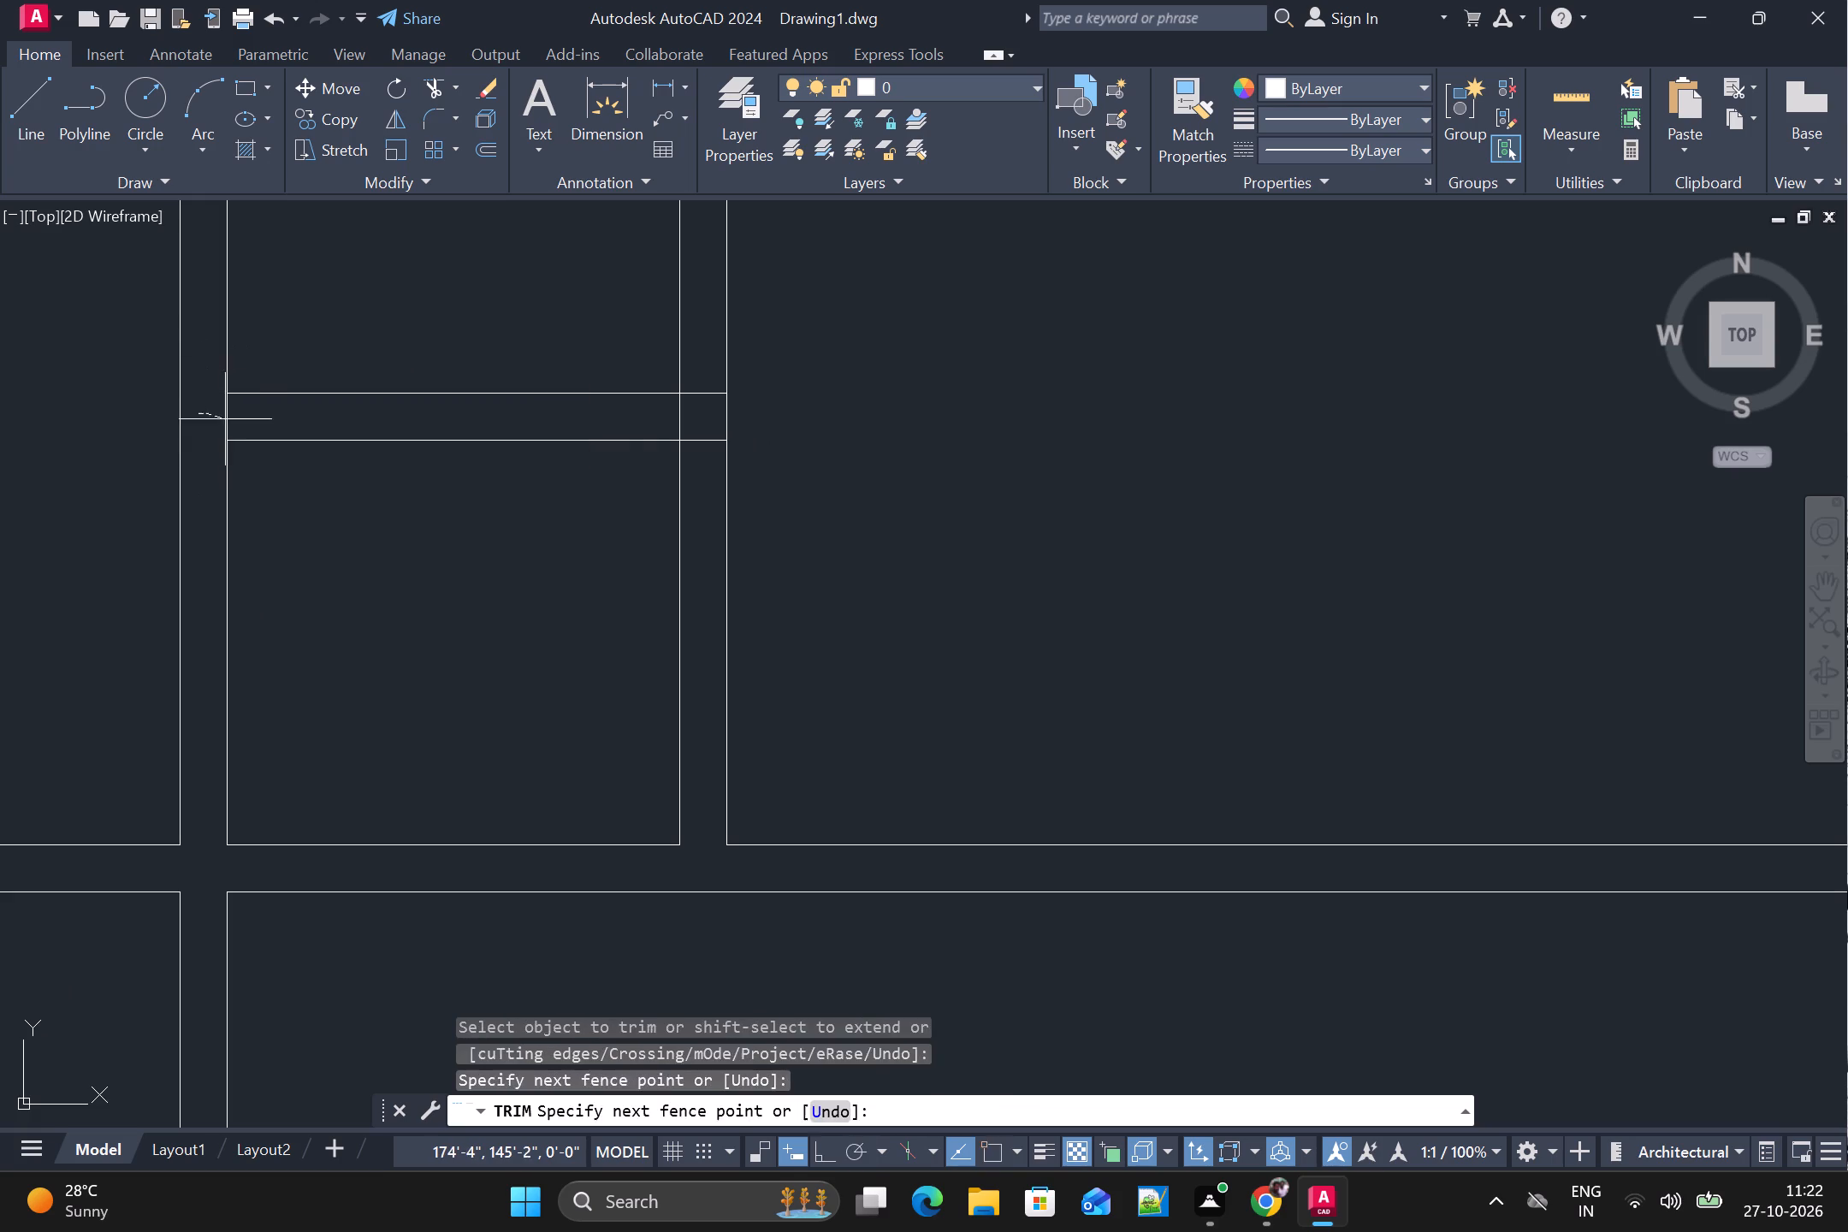
pyautogui.moveTo(234, 420); pyautogui.dragTo(246, 420)
pyautogui.moveTo(696, 389); pyautogui.dragTo(695, 466)
pyautogui.moveTo(686, 400); pyautogui.dragTo(689, 453)
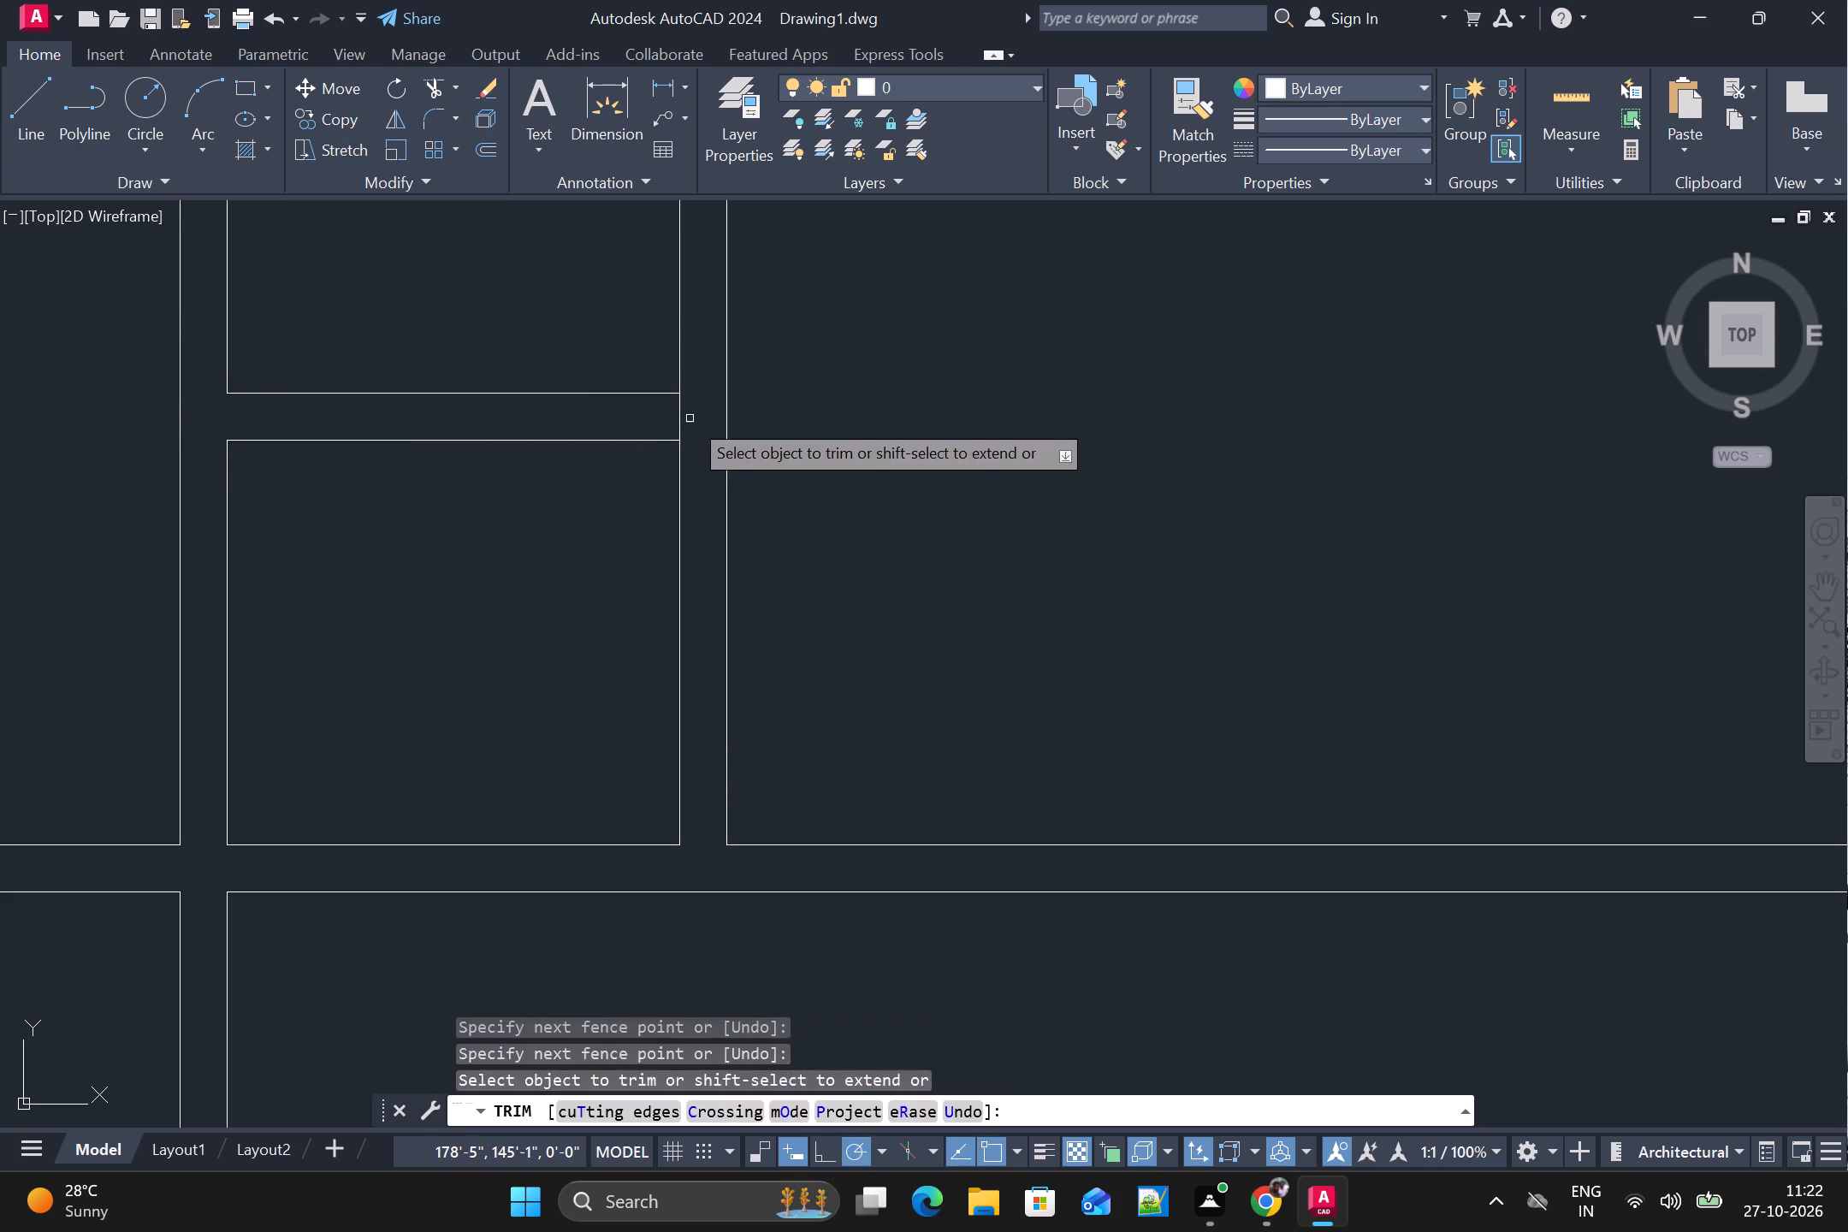
pyautogui.moveTo(690, 416); pyautogui.dragTo(665, 418)
pyautogui.scroll(-3, 676, 422)
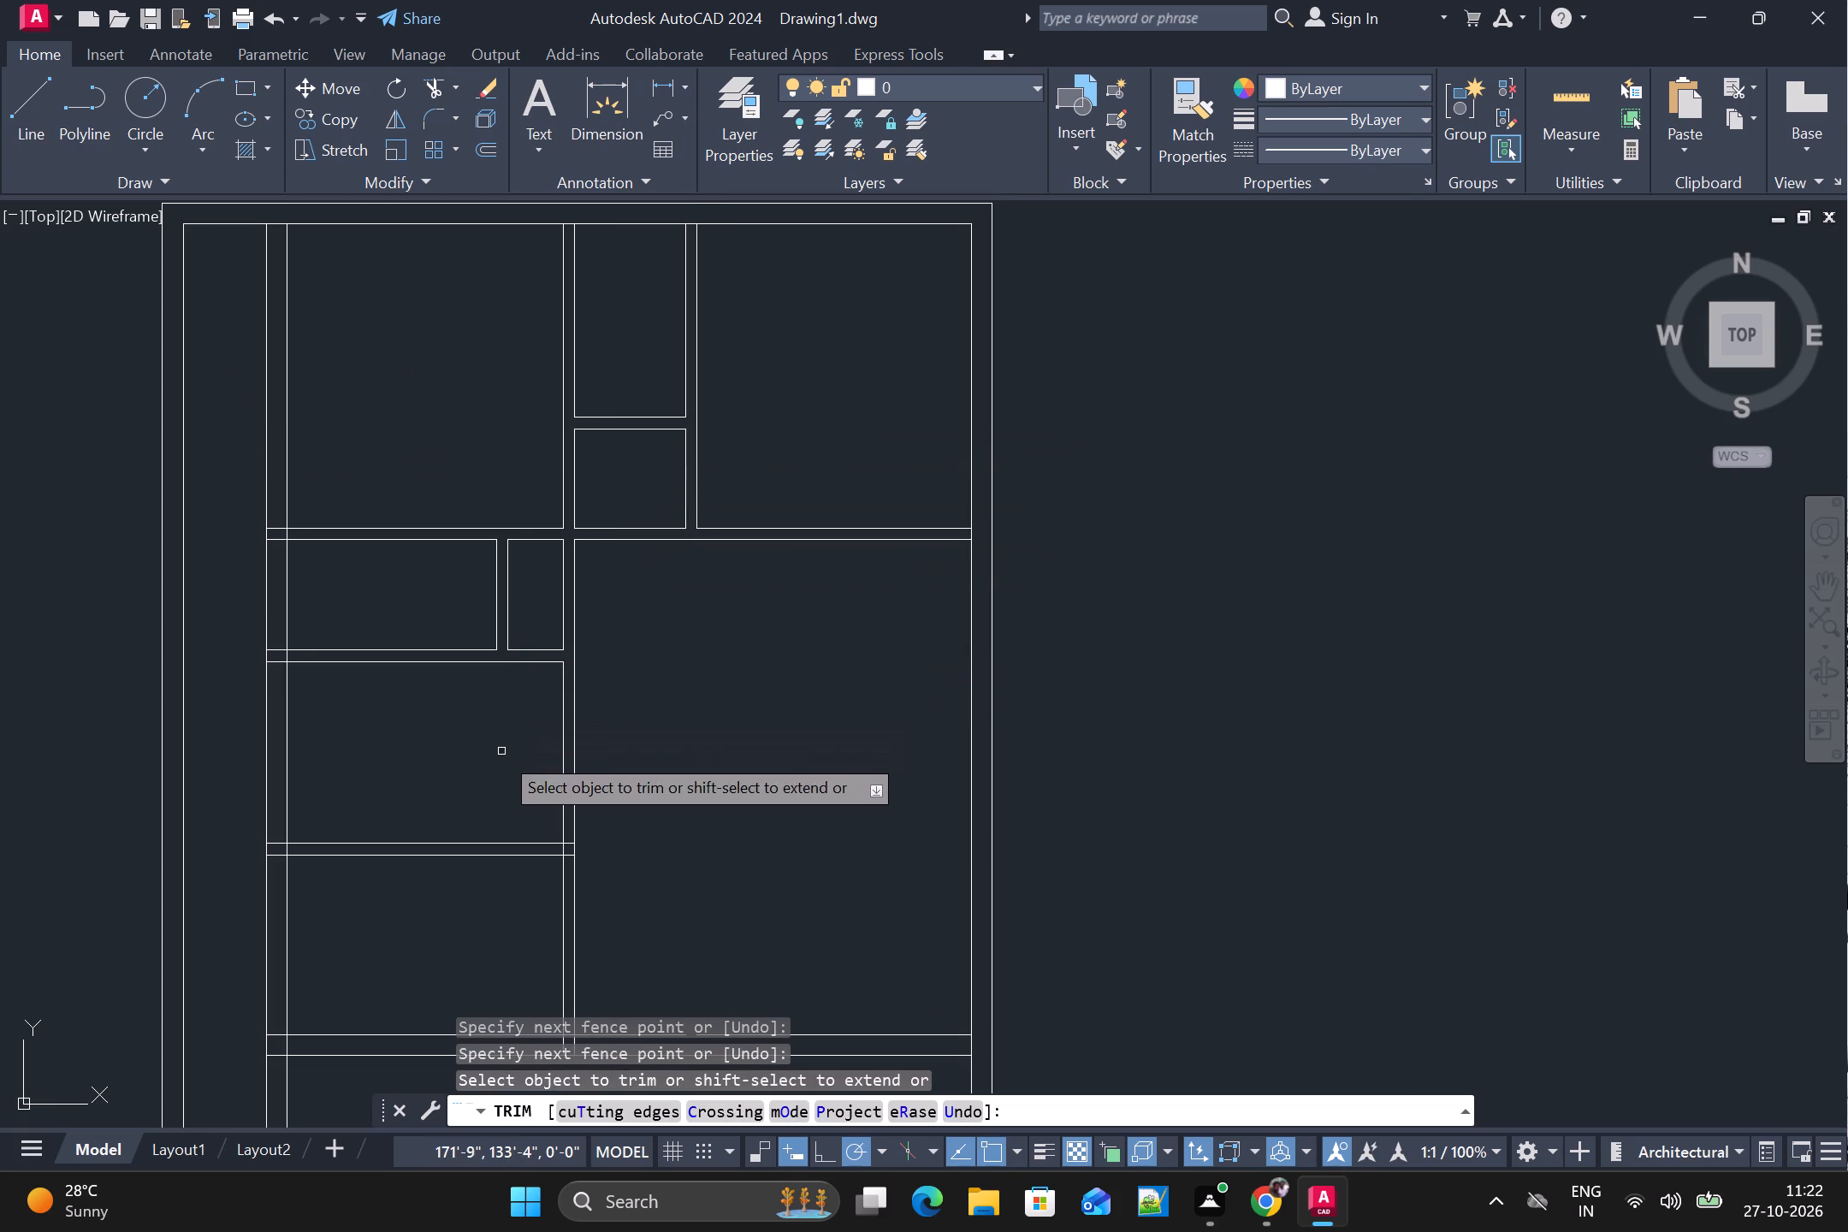
pyautogui.moveTo(500, 754); pyautogui.dragTo(960, 589, button='middle')
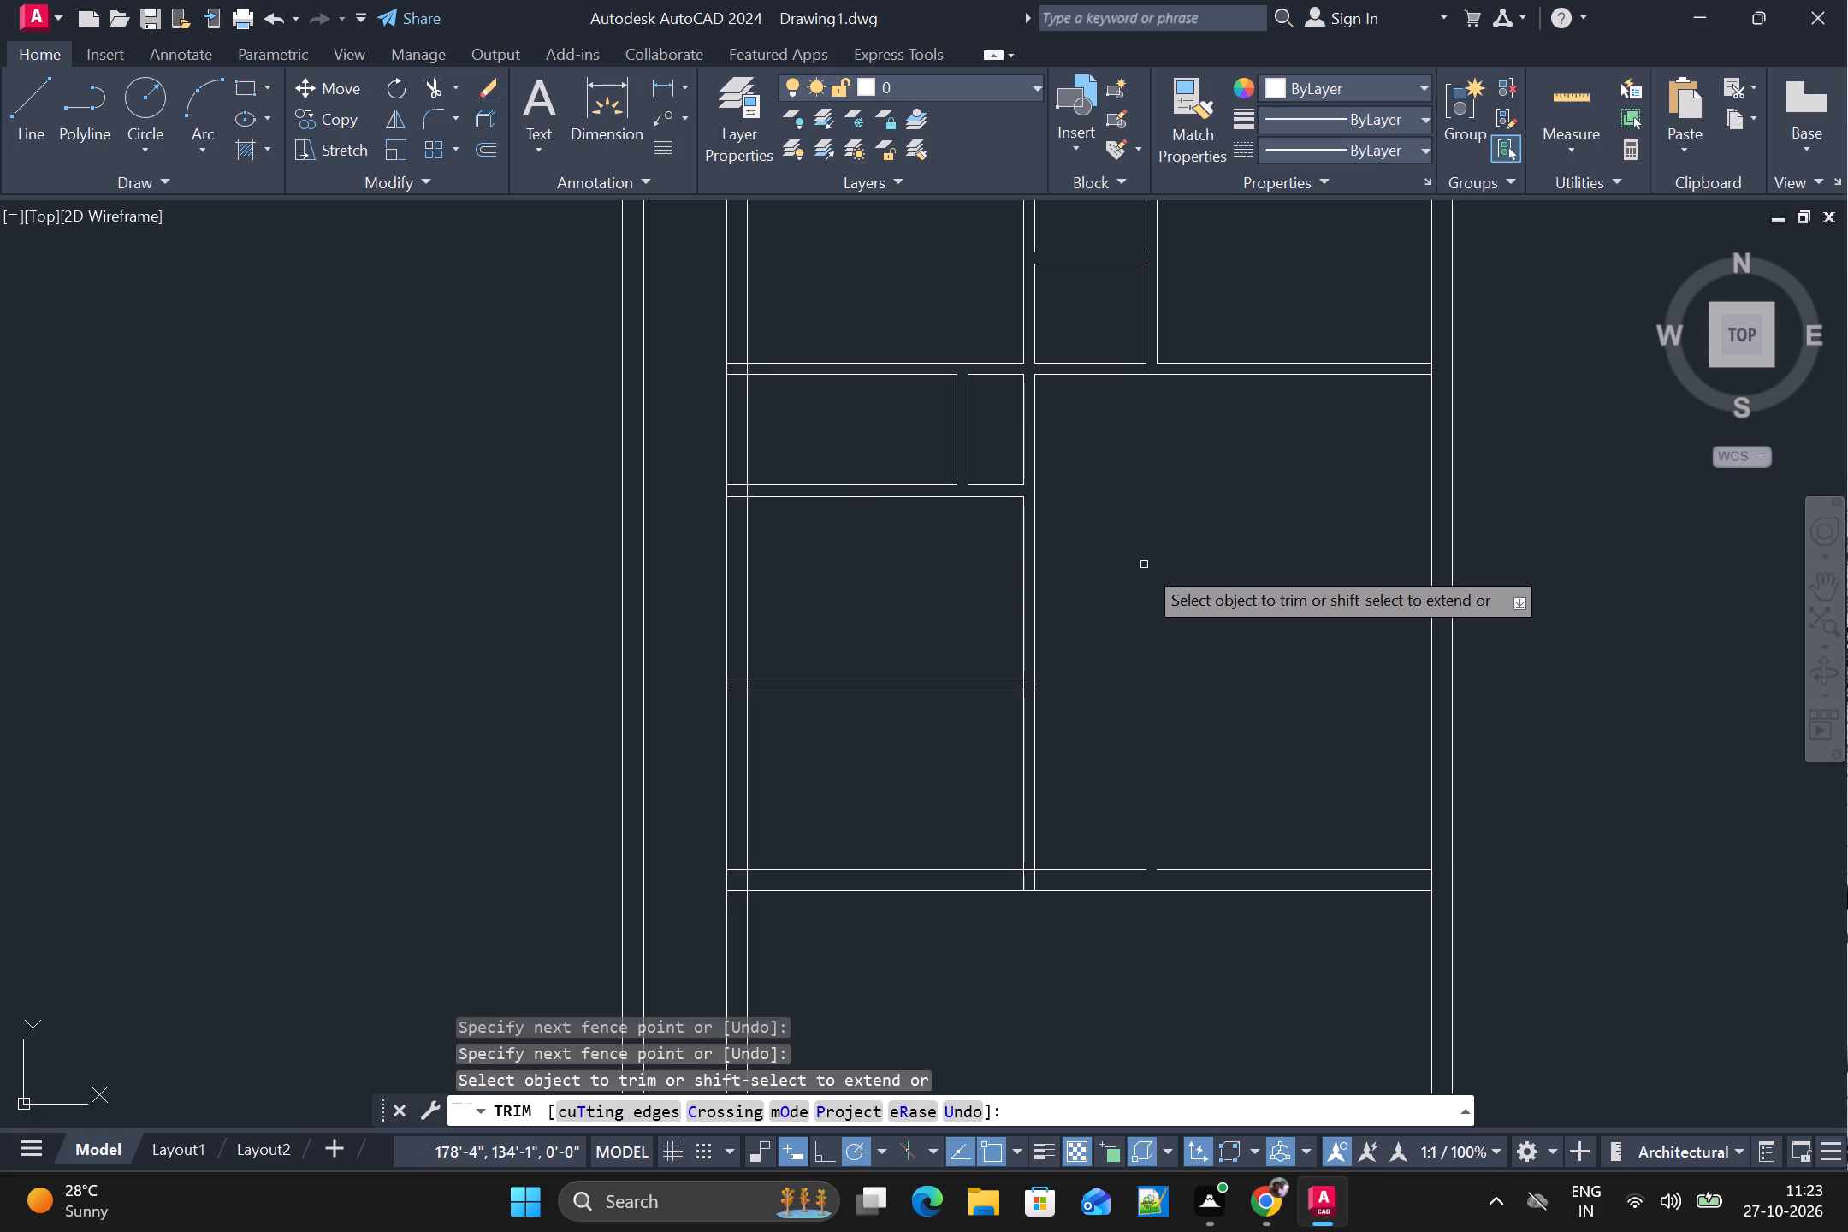
pyautogui.press('Escape')
# Draw a 5" line closing the gap in the upper line of the lower horizontal 9" wall.
pyautogui.press('l')
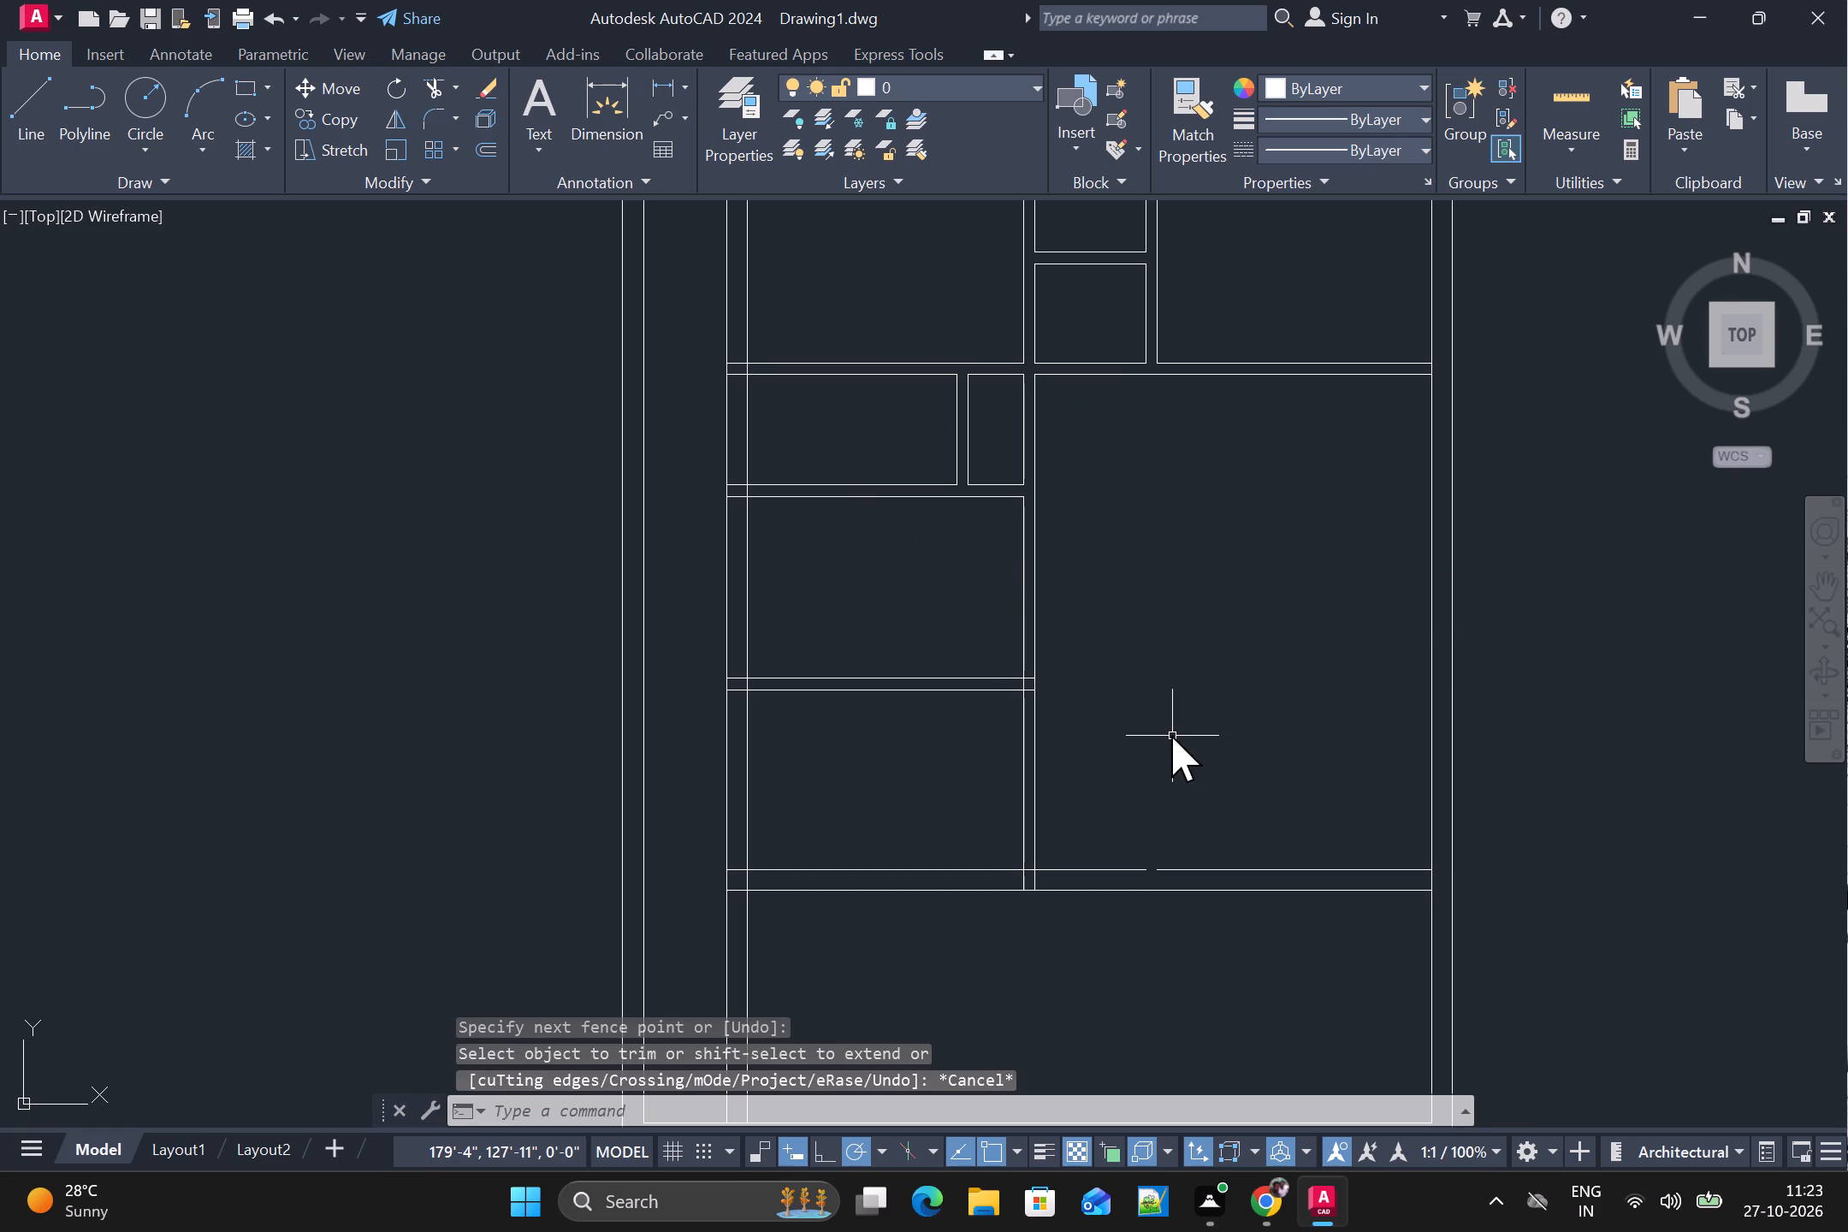
pyautogui.press('space')
pyautogui.scroll(2, 1156, 839)
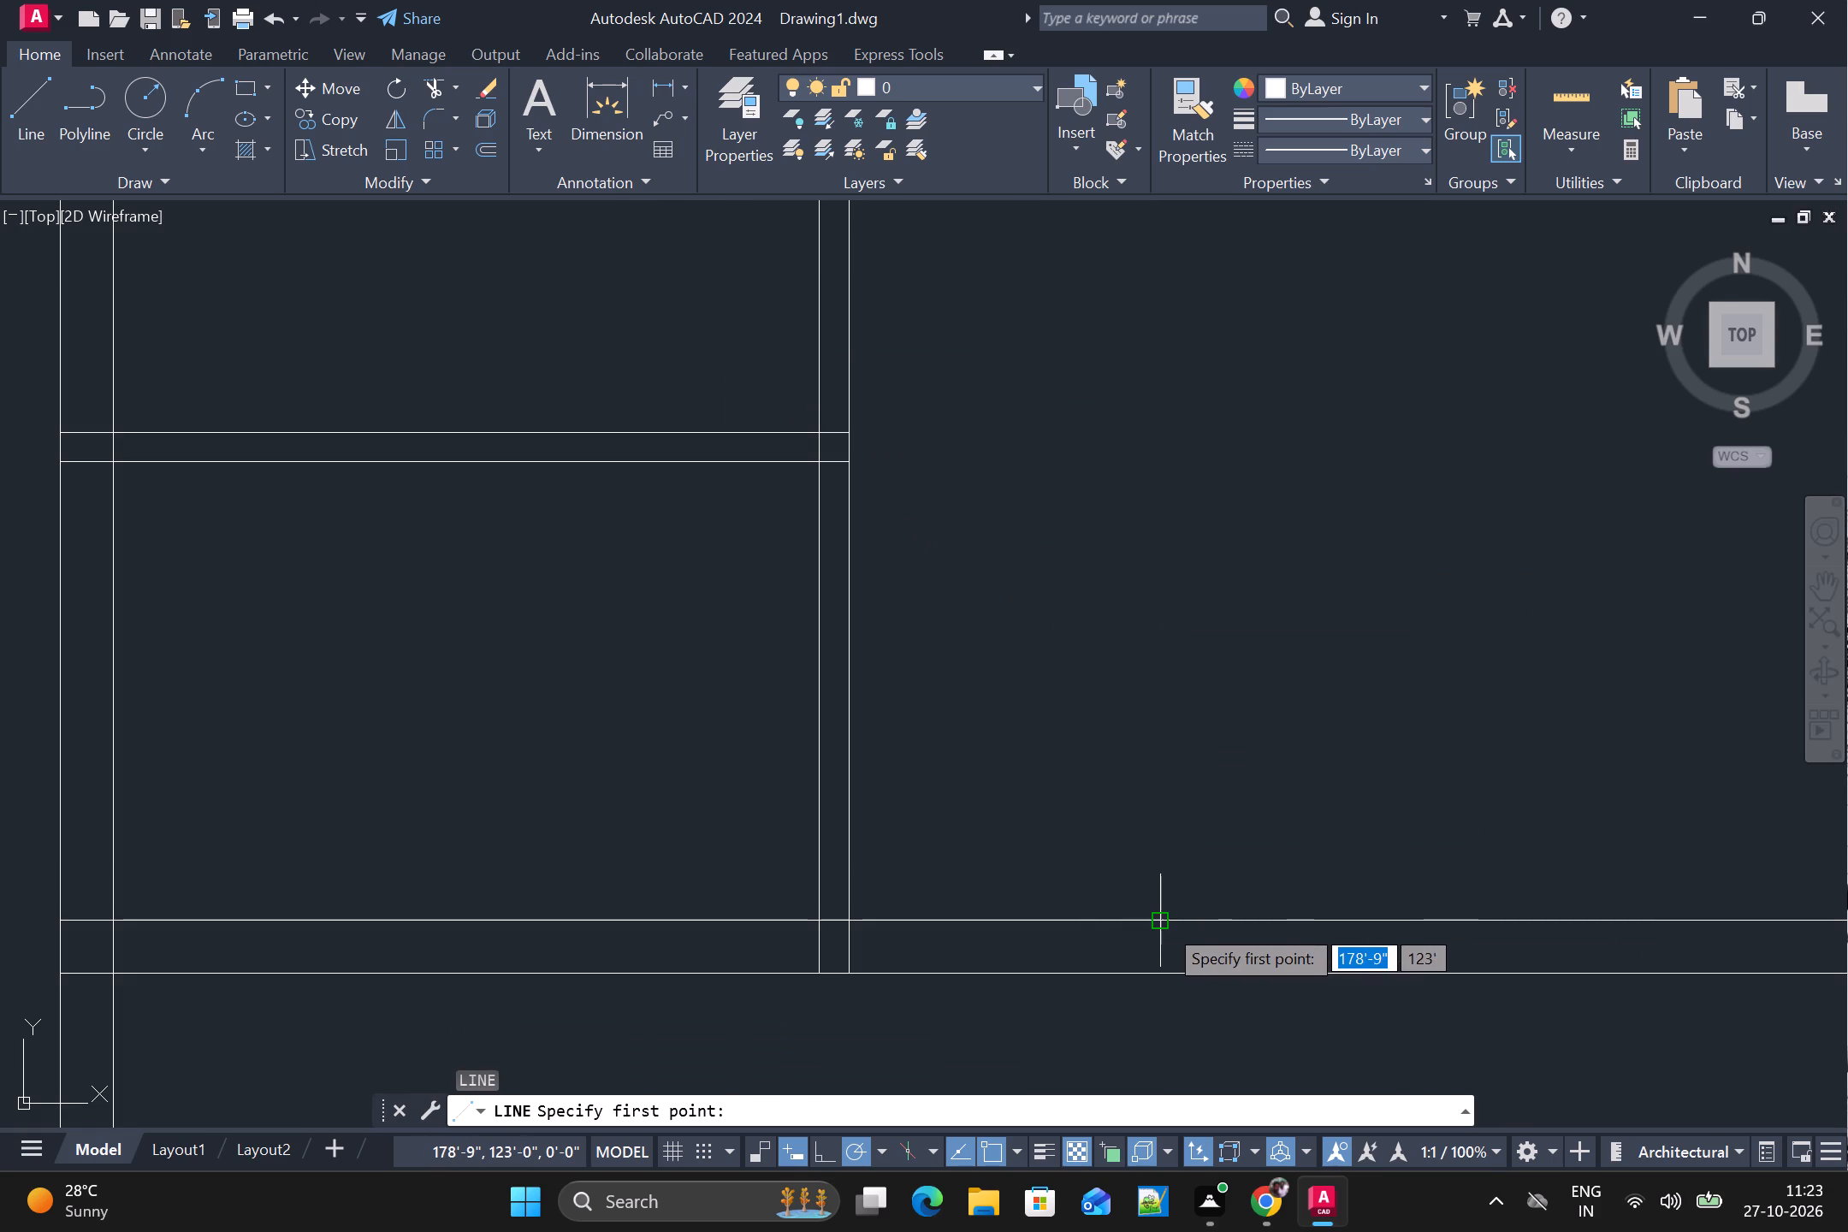
pyautogui.click(1164, 924)
pyautogui.scroll(4, 1179, 910)
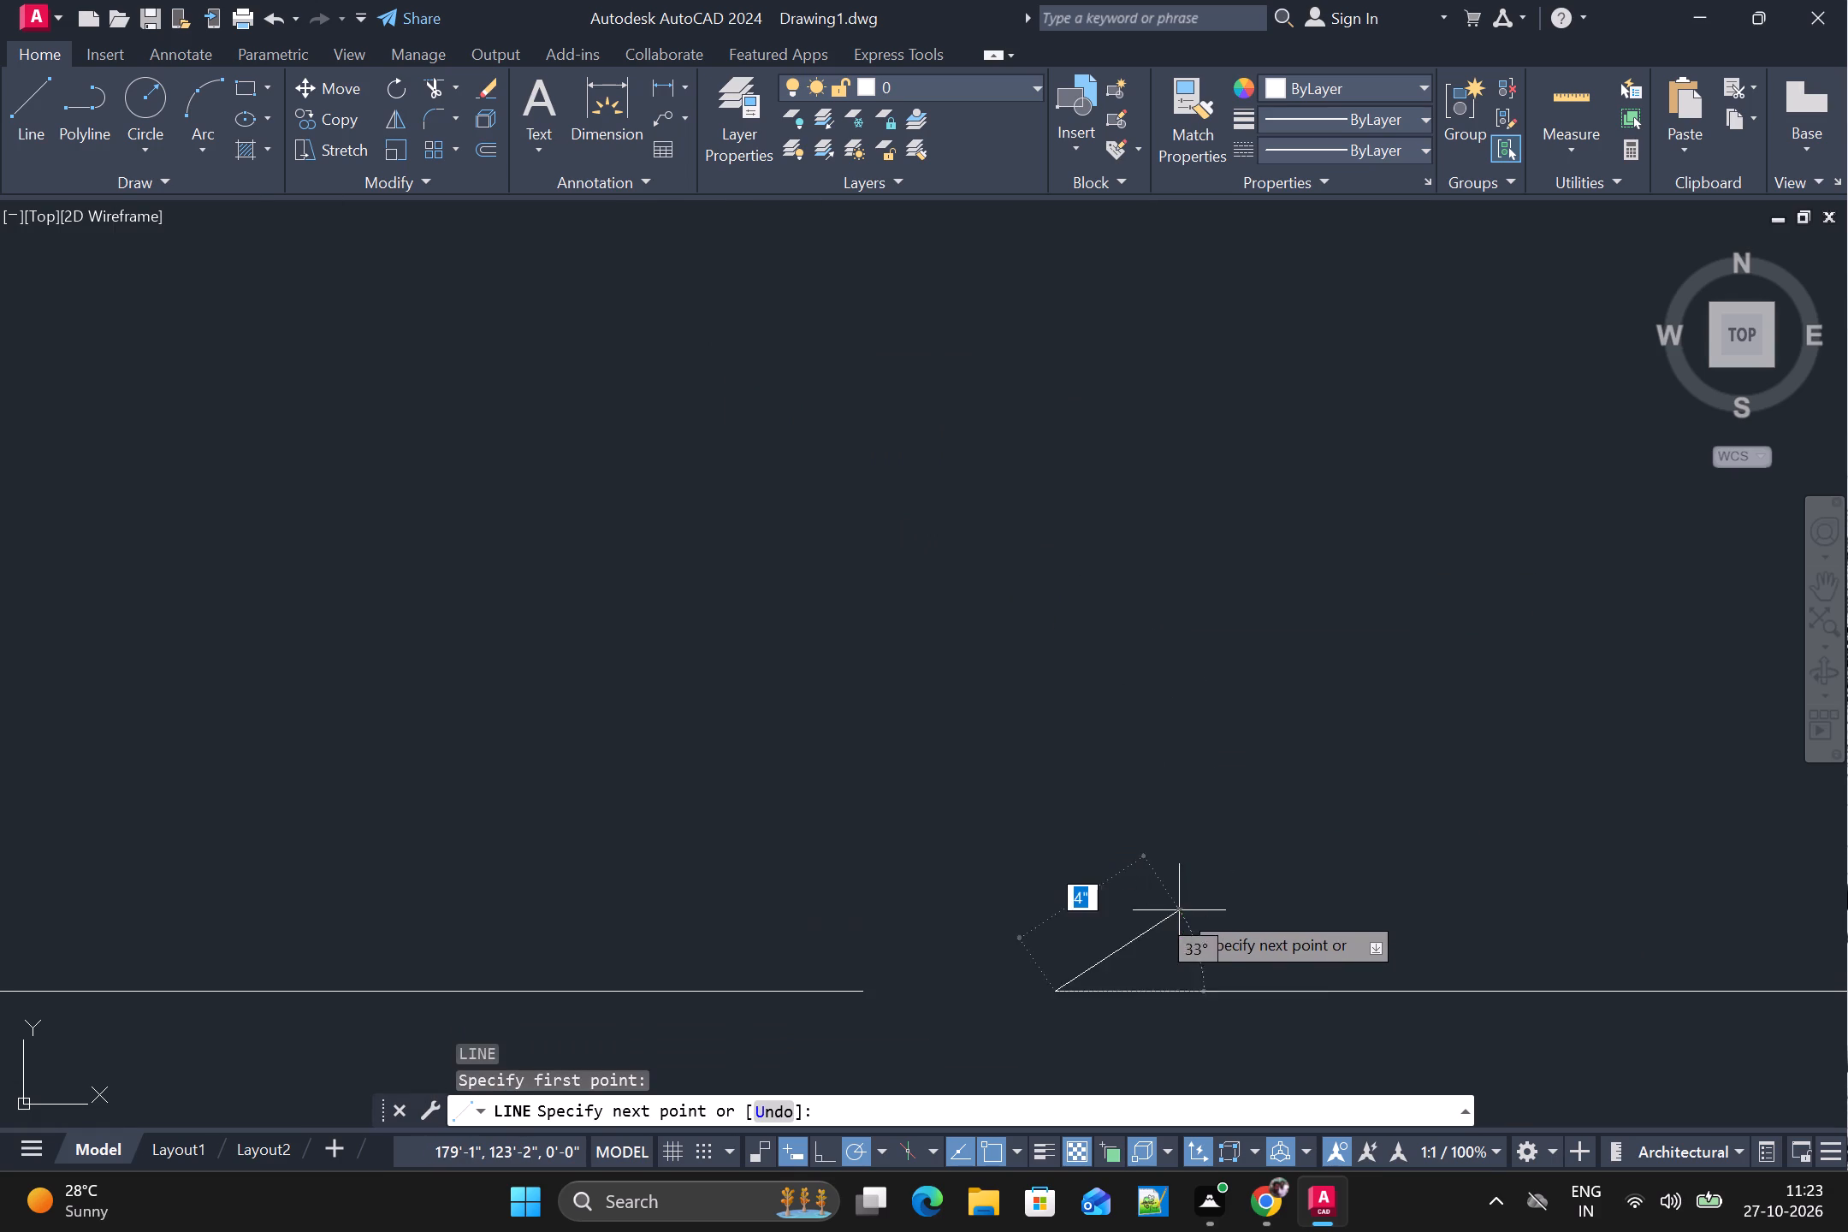
pyautogui.click(863, 997)
pyautogui.press('space')
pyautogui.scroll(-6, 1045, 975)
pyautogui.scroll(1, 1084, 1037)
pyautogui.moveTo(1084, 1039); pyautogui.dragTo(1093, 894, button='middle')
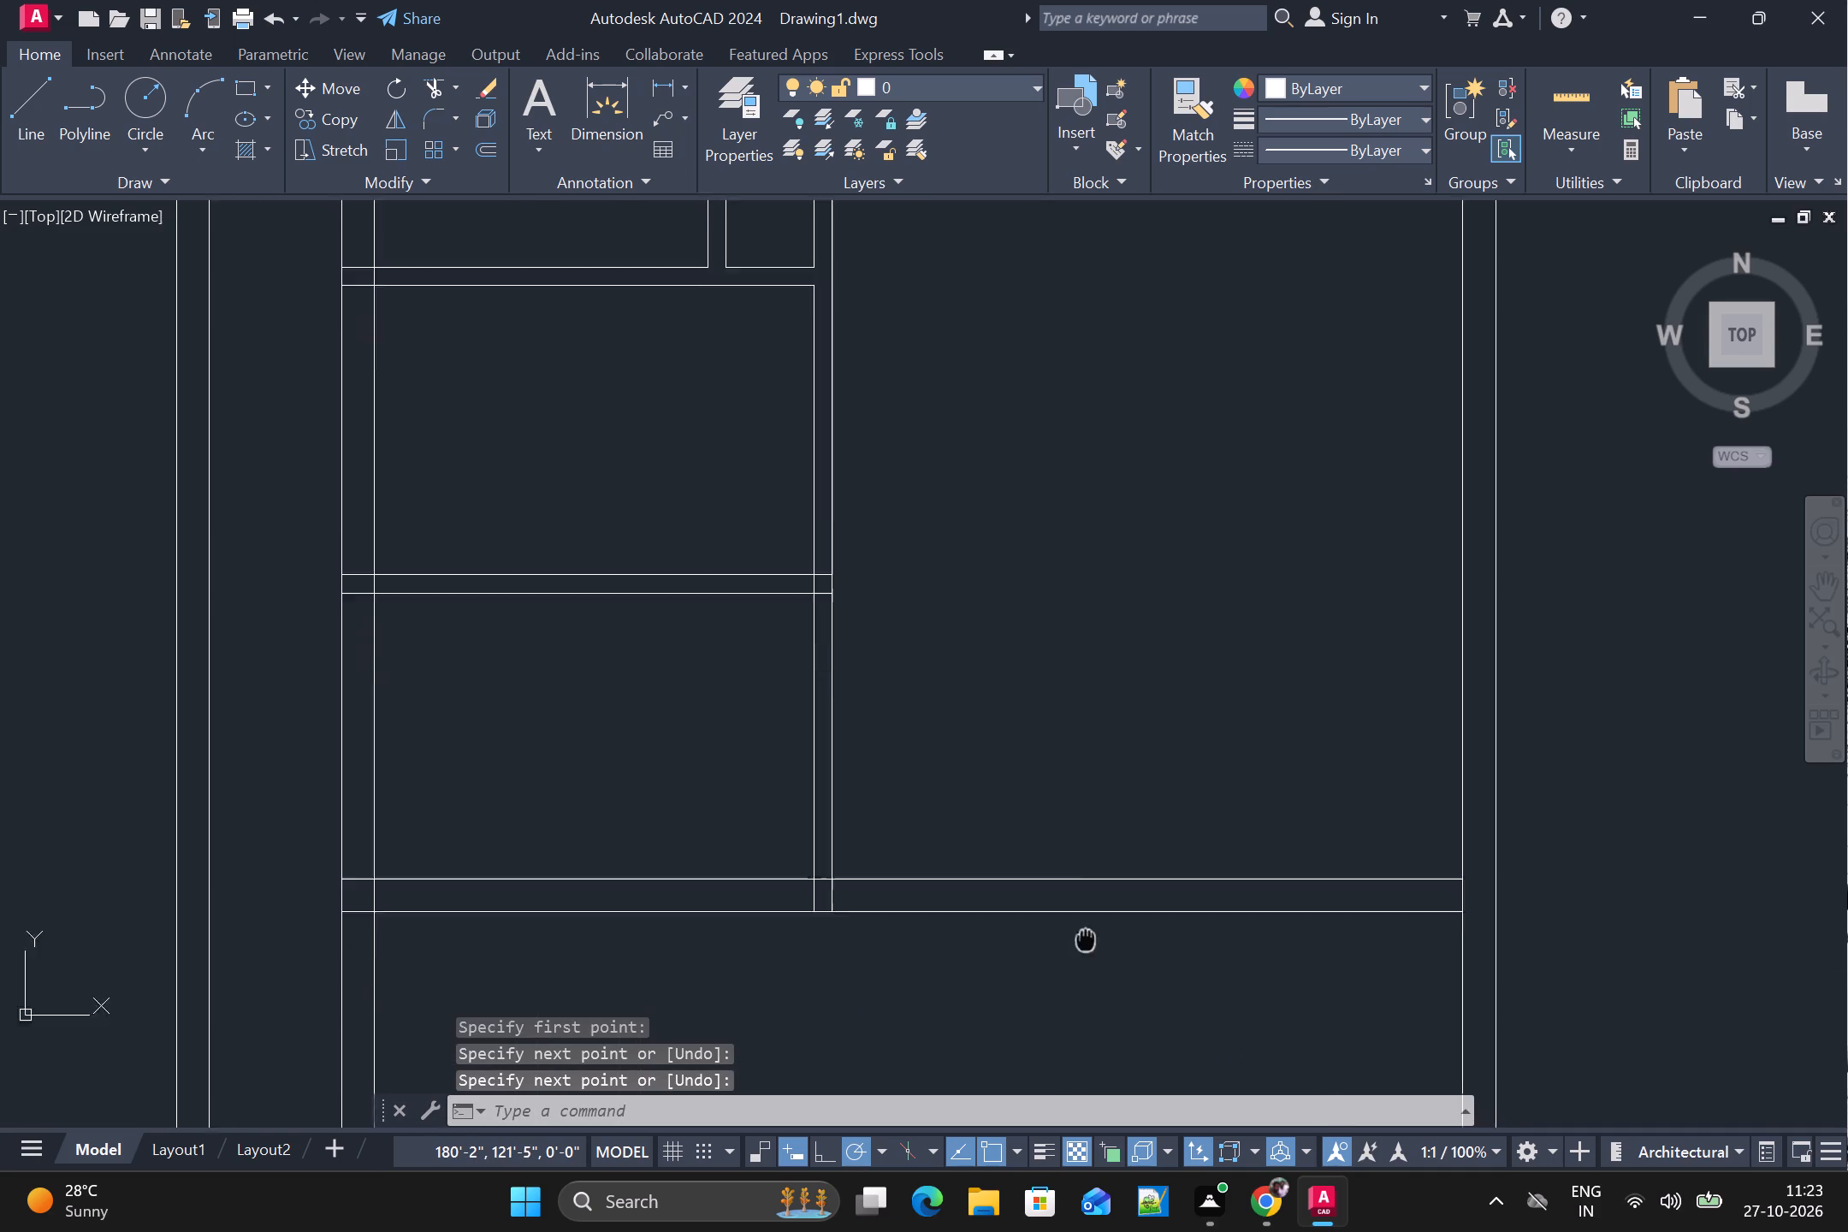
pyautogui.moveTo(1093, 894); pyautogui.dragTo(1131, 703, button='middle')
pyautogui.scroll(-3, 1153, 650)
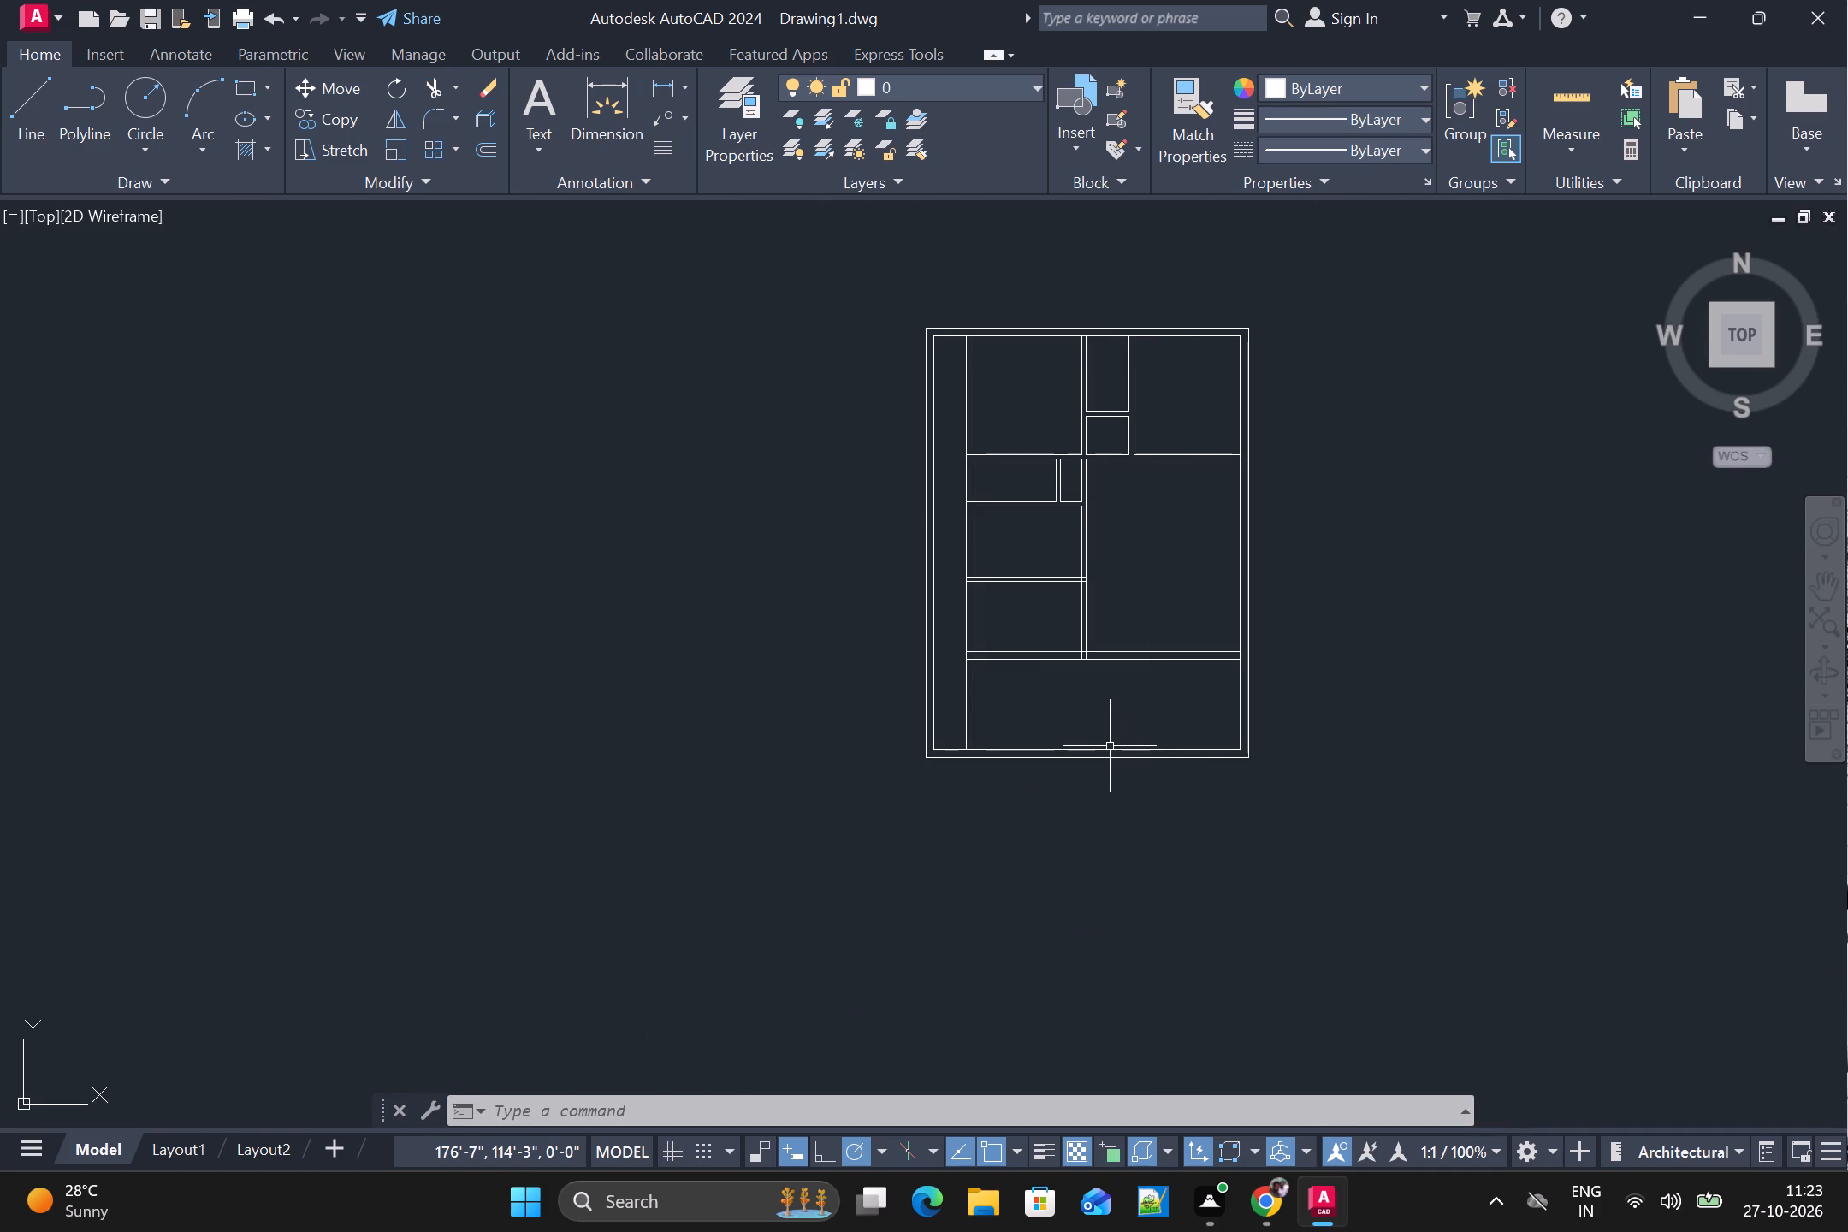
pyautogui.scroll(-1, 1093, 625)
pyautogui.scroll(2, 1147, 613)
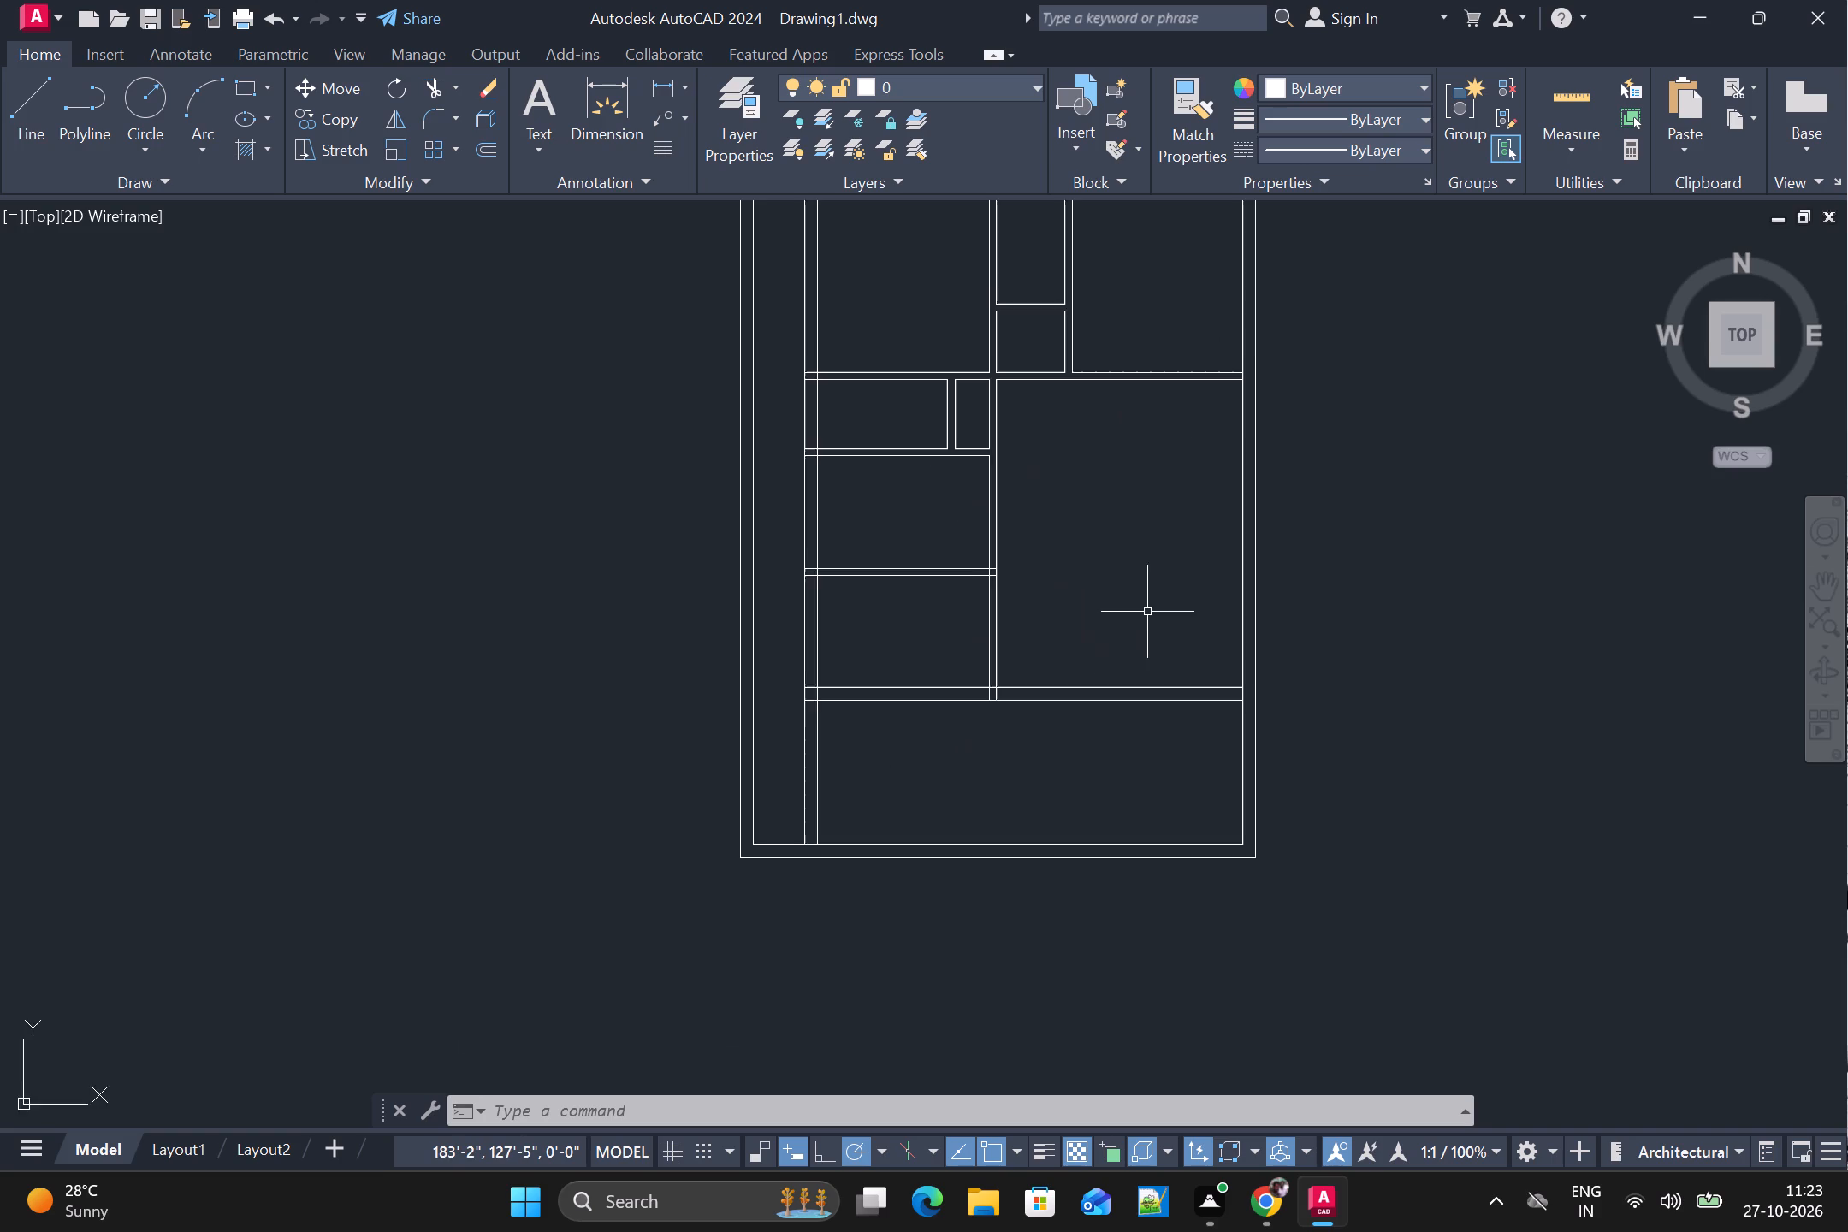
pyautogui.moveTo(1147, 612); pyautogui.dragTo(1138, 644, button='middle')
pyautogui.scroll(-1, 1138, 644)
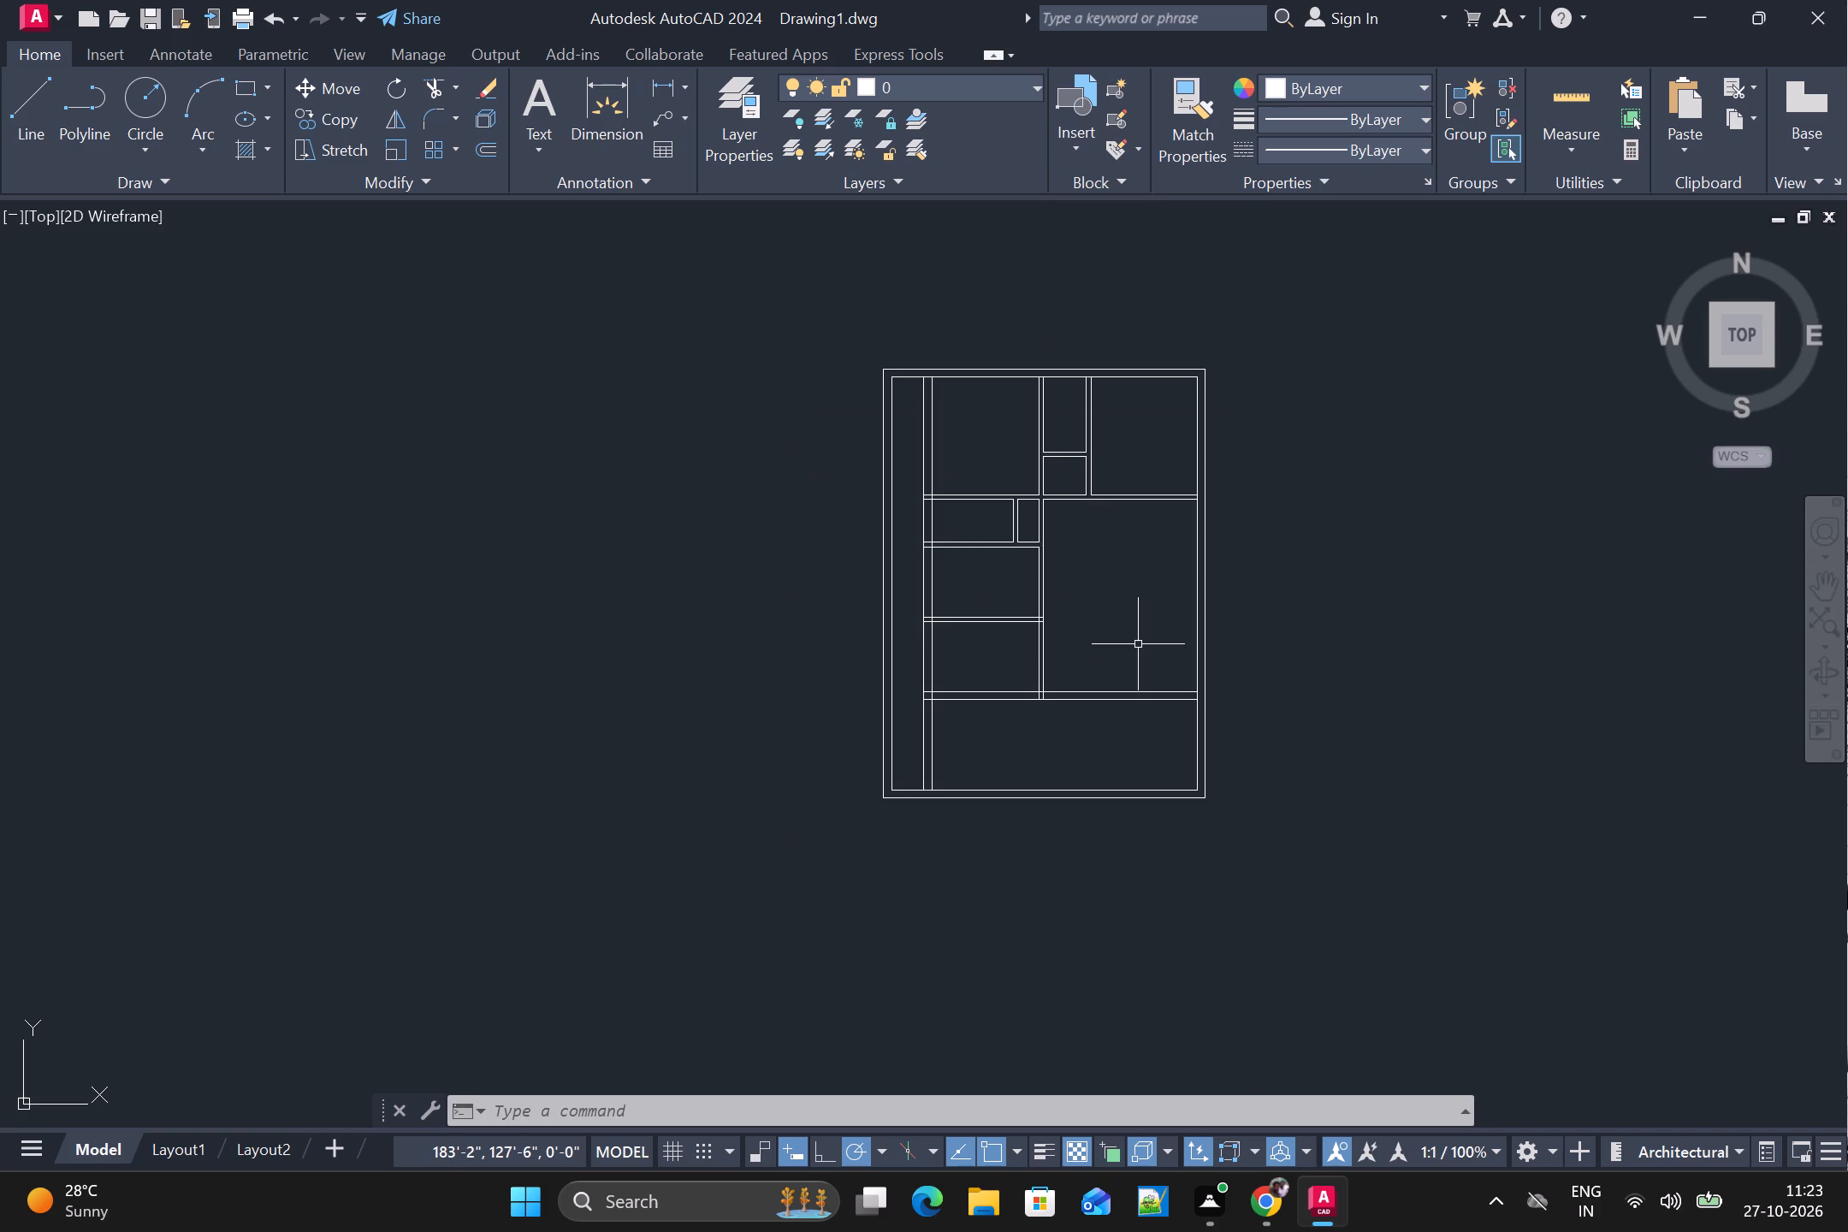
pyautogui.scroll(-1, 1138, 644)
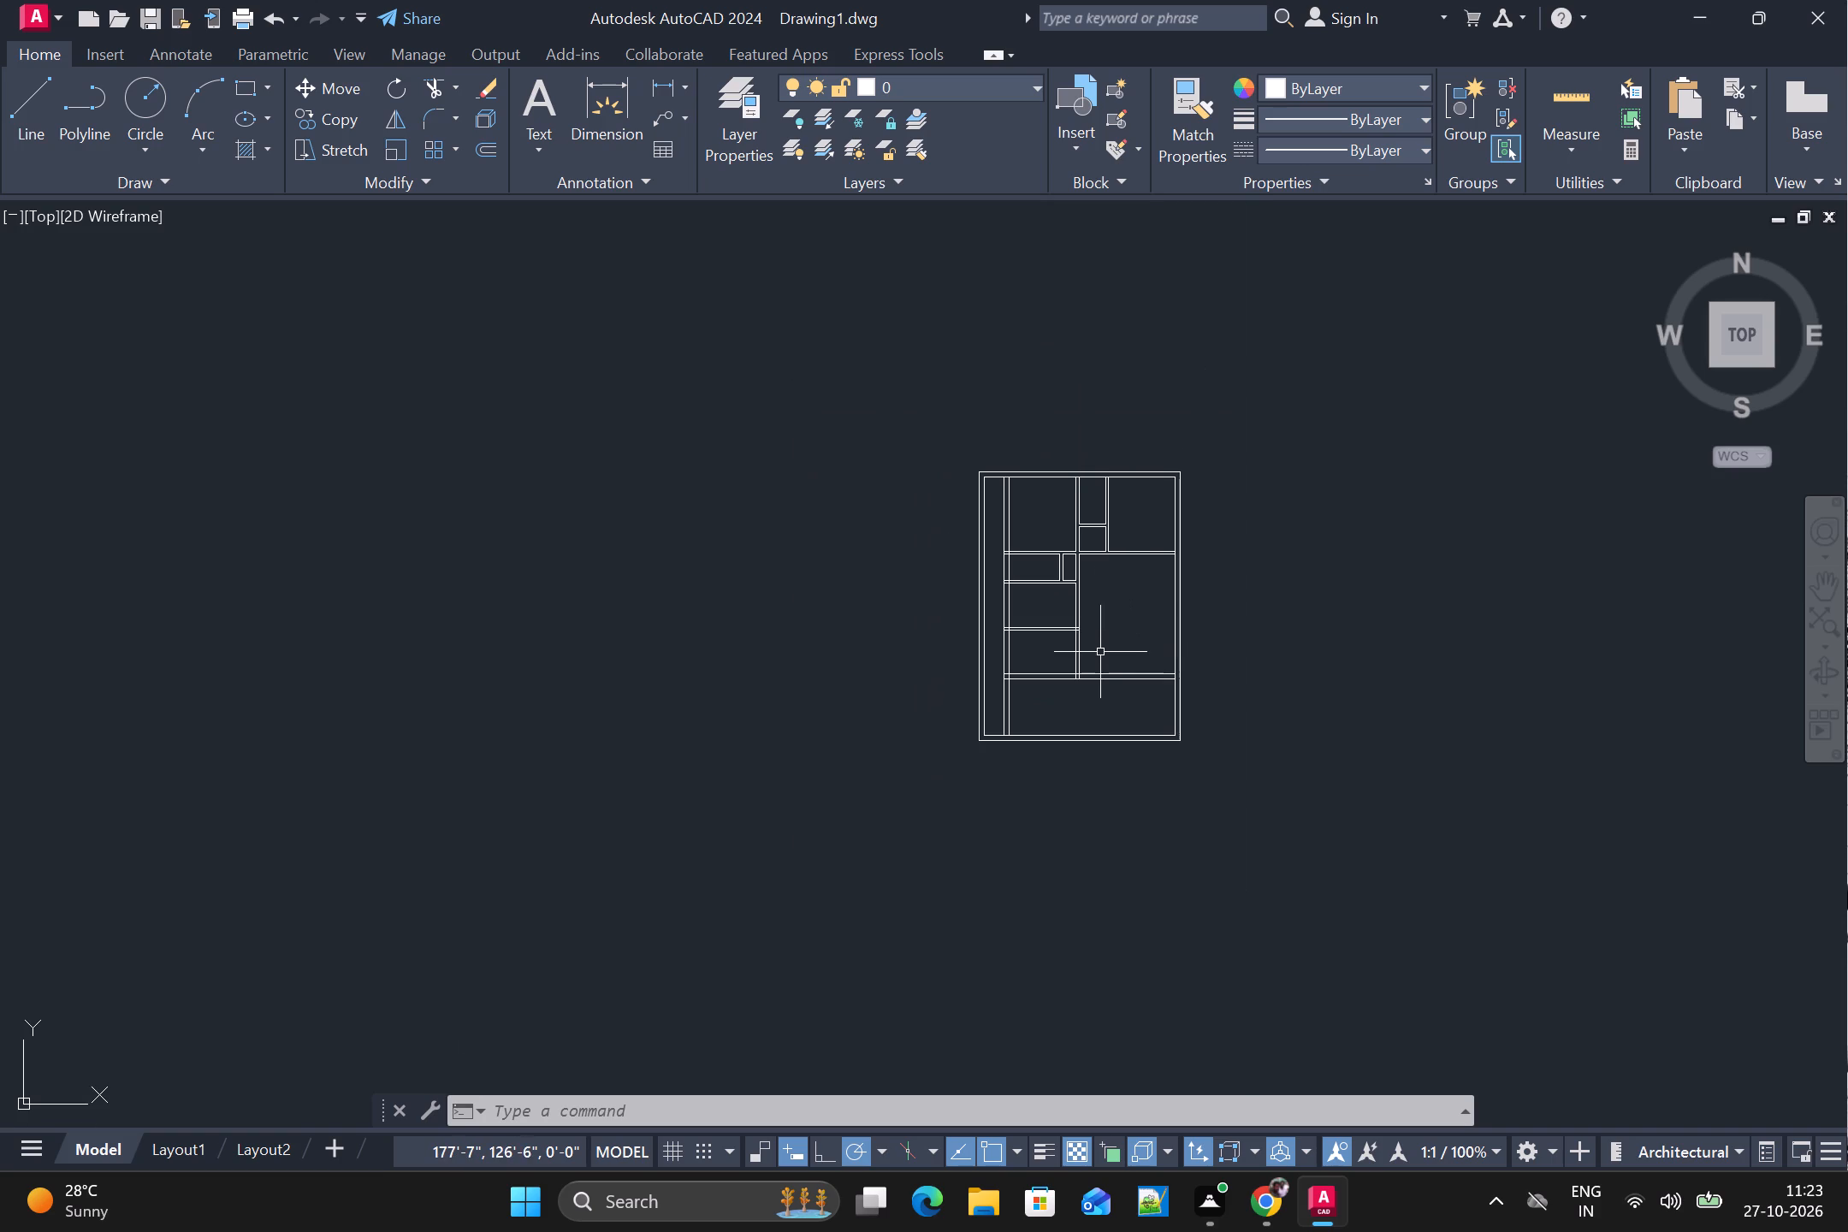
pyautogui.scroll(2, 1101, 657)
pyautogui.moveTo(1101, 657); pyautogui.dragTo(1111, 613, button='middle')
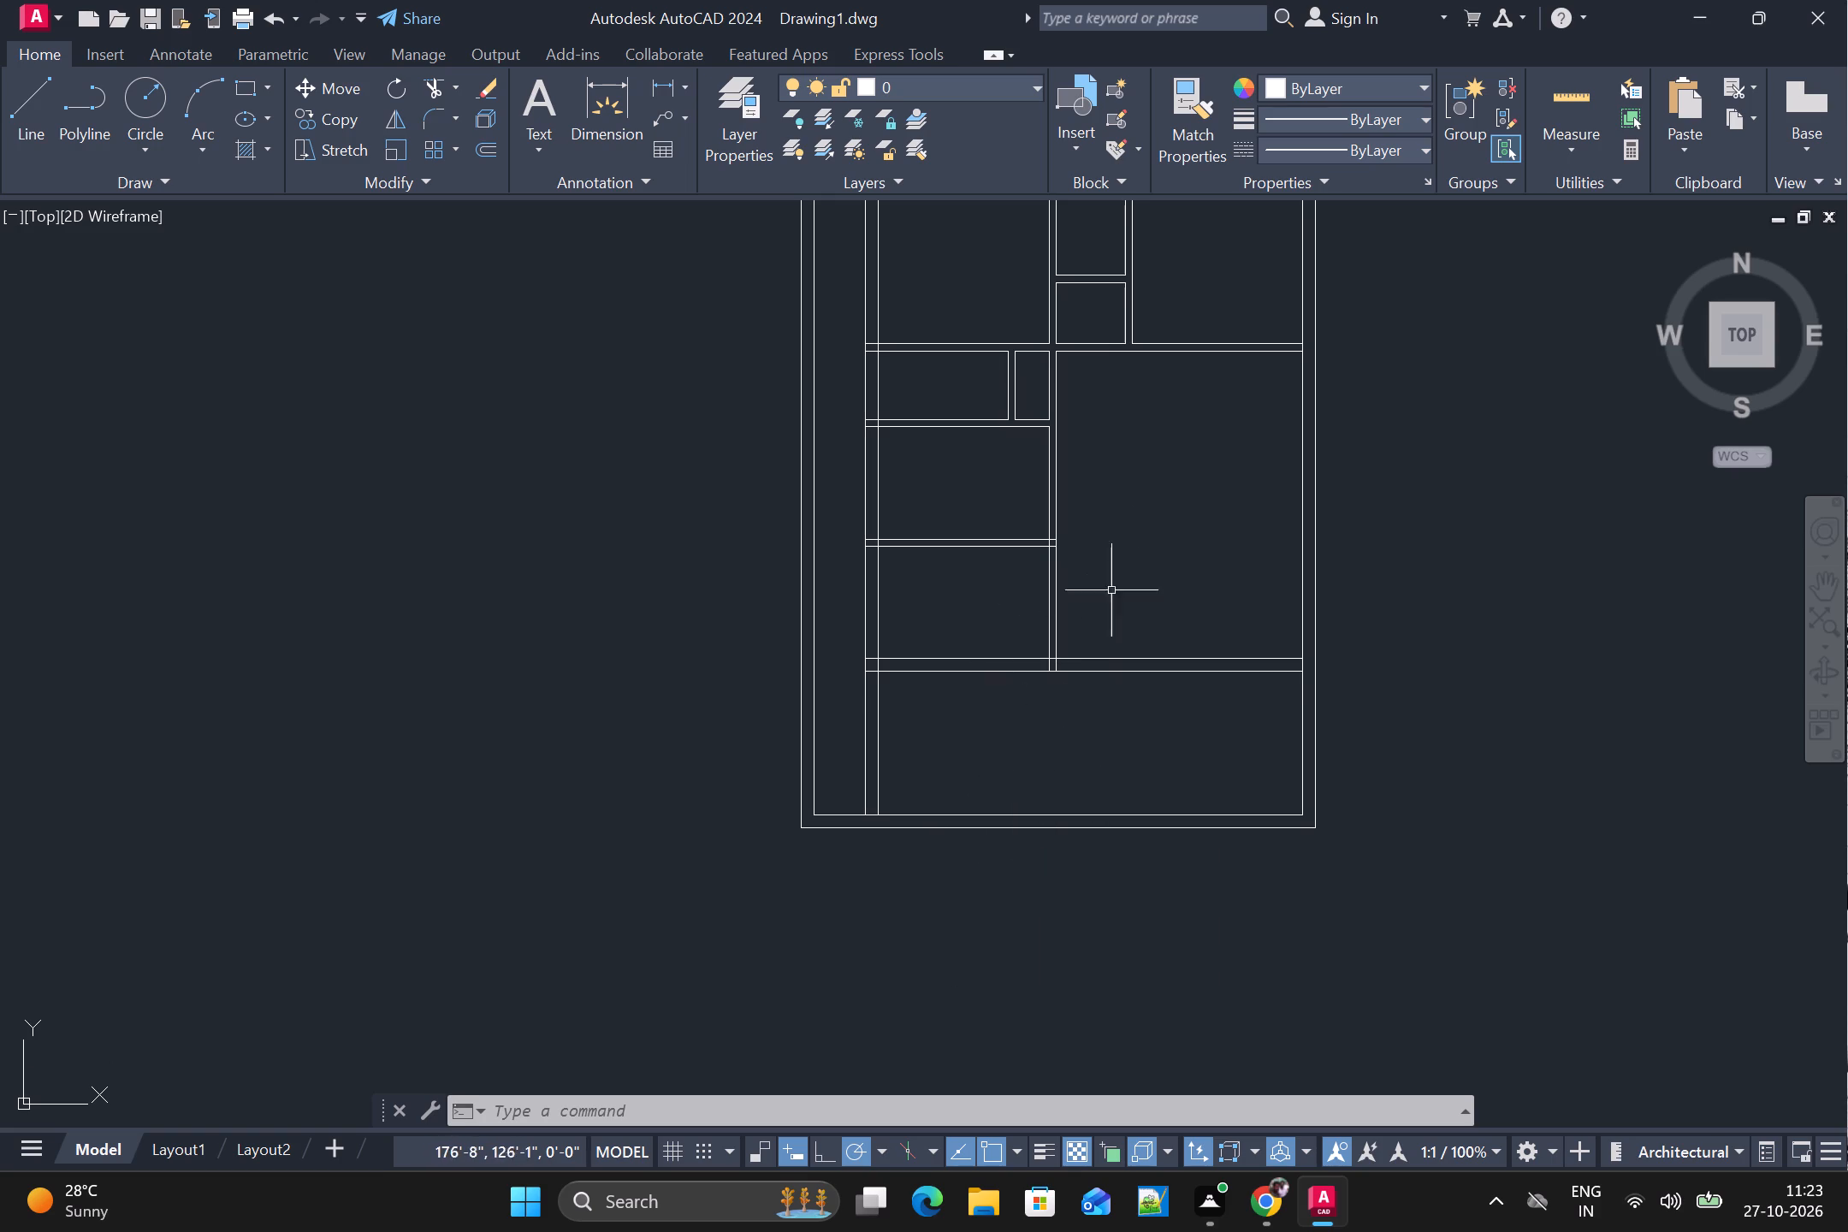
# Offset the large east room's top wall line 10'8" downward, and offset that new line 9" further down to form a wall.
pyautogui.press('Escape')
pyautogui.write('o t')
pyautogui.press('space')
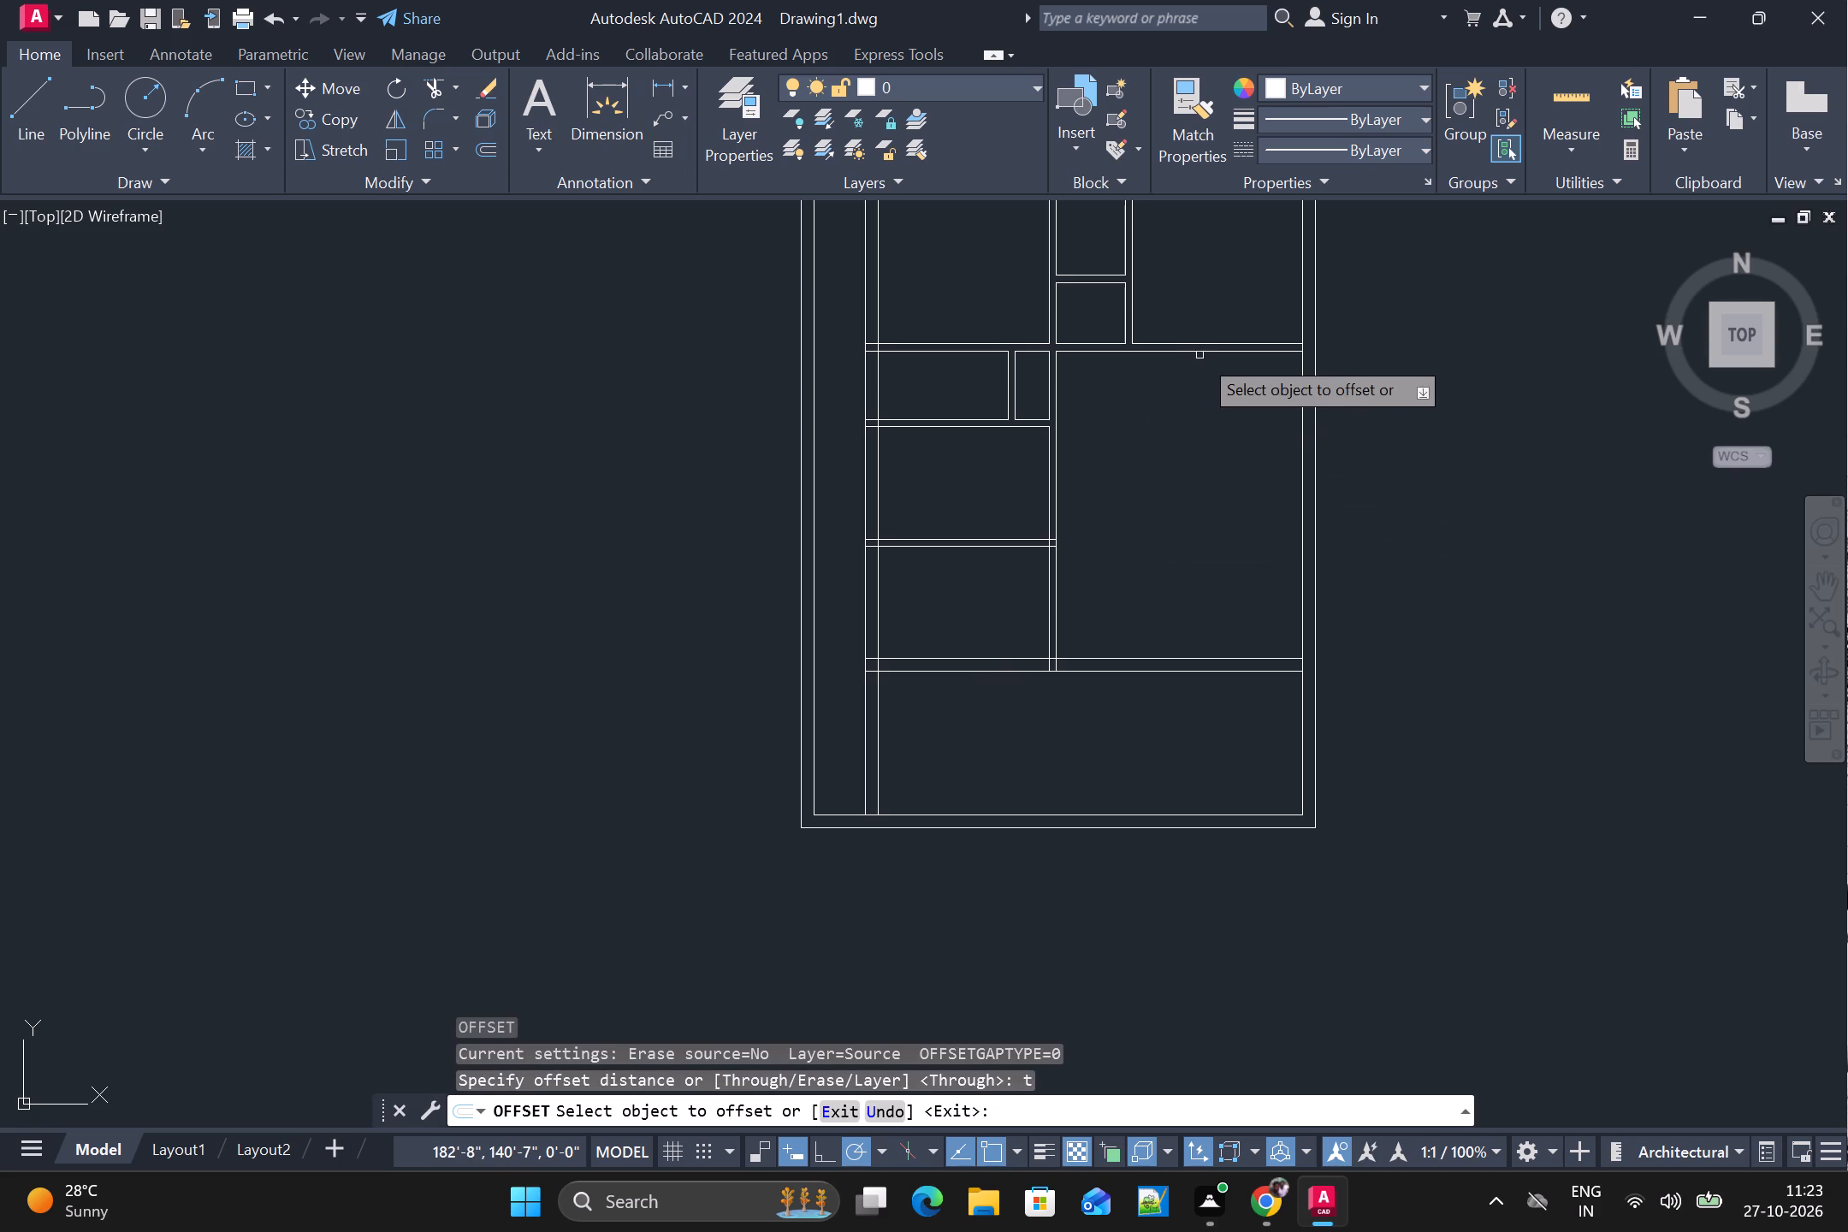
pyautogui.click(1200, 353)
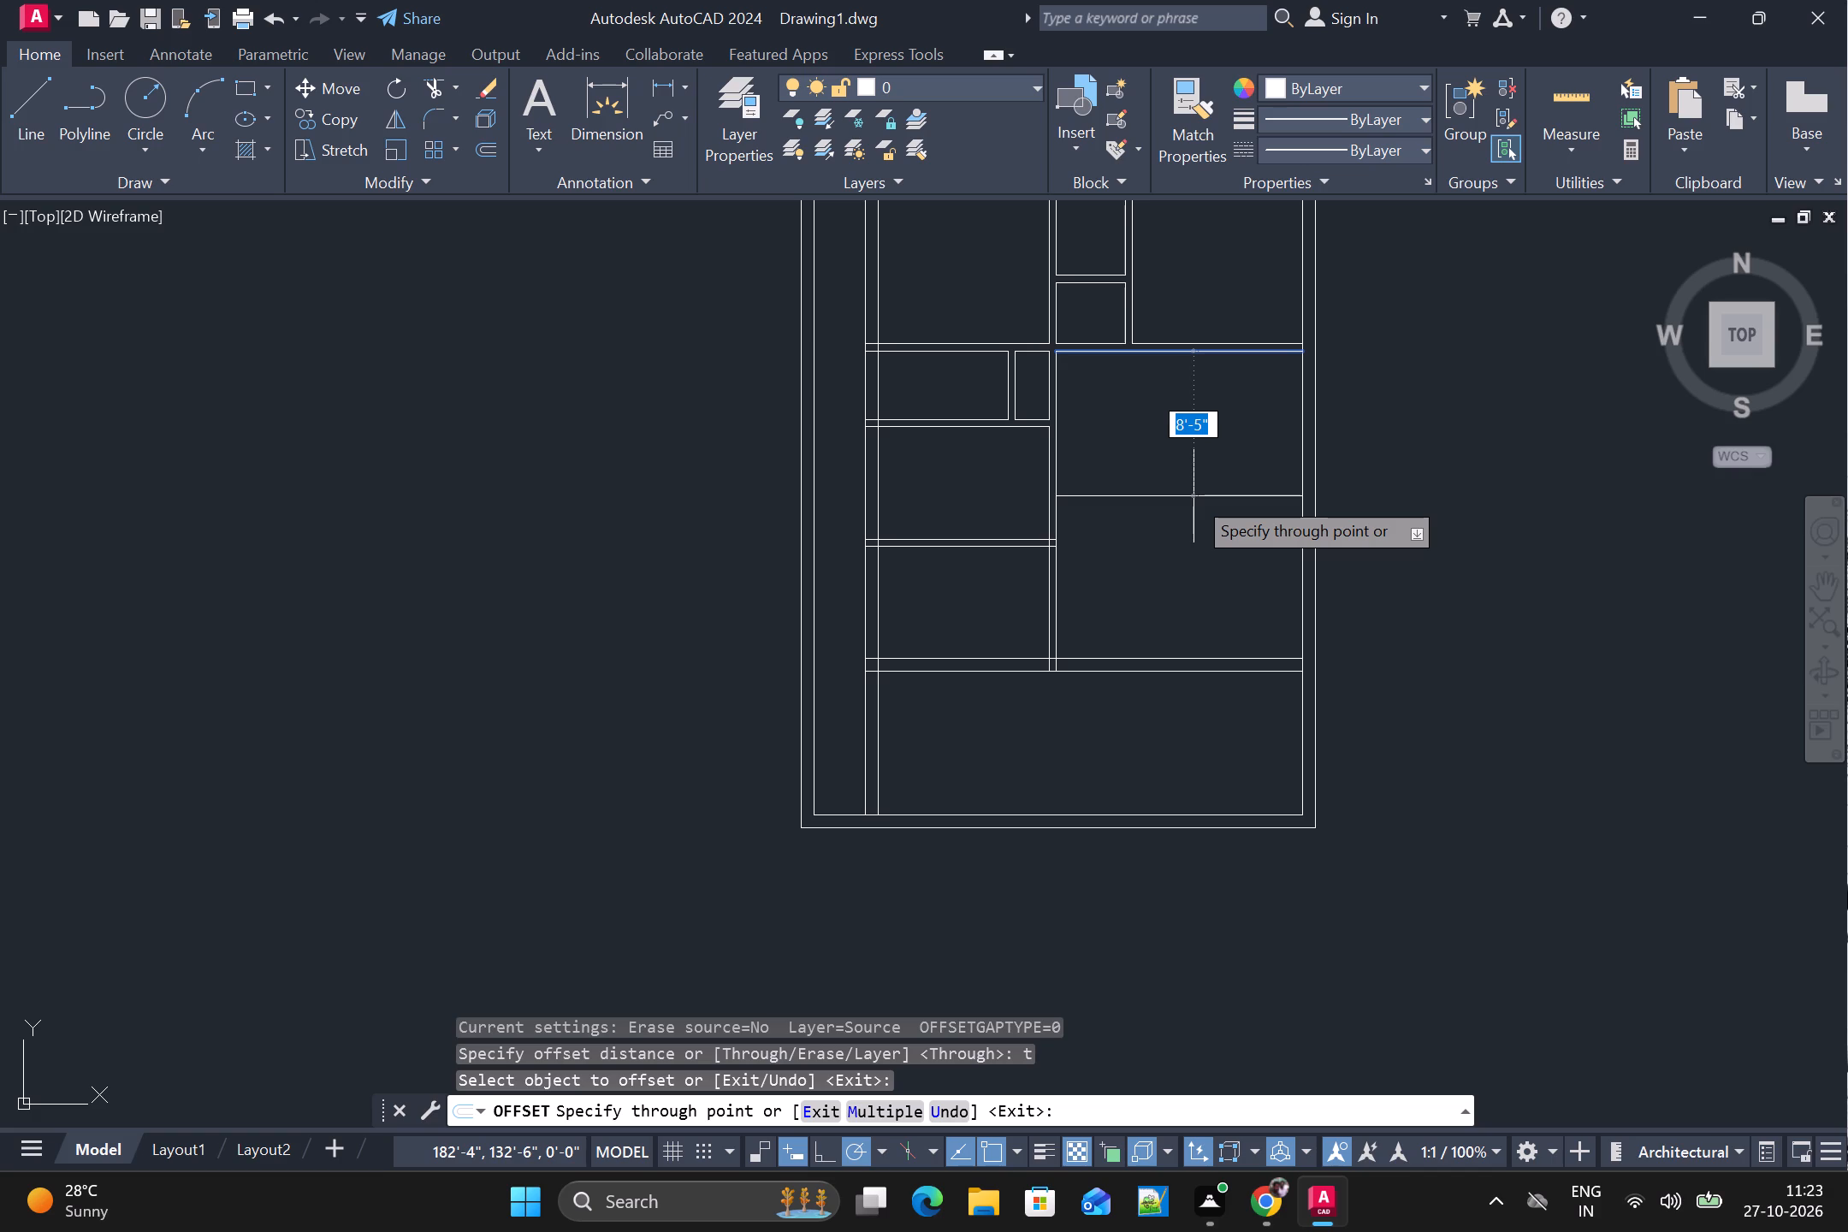
pyautogui.write('10')
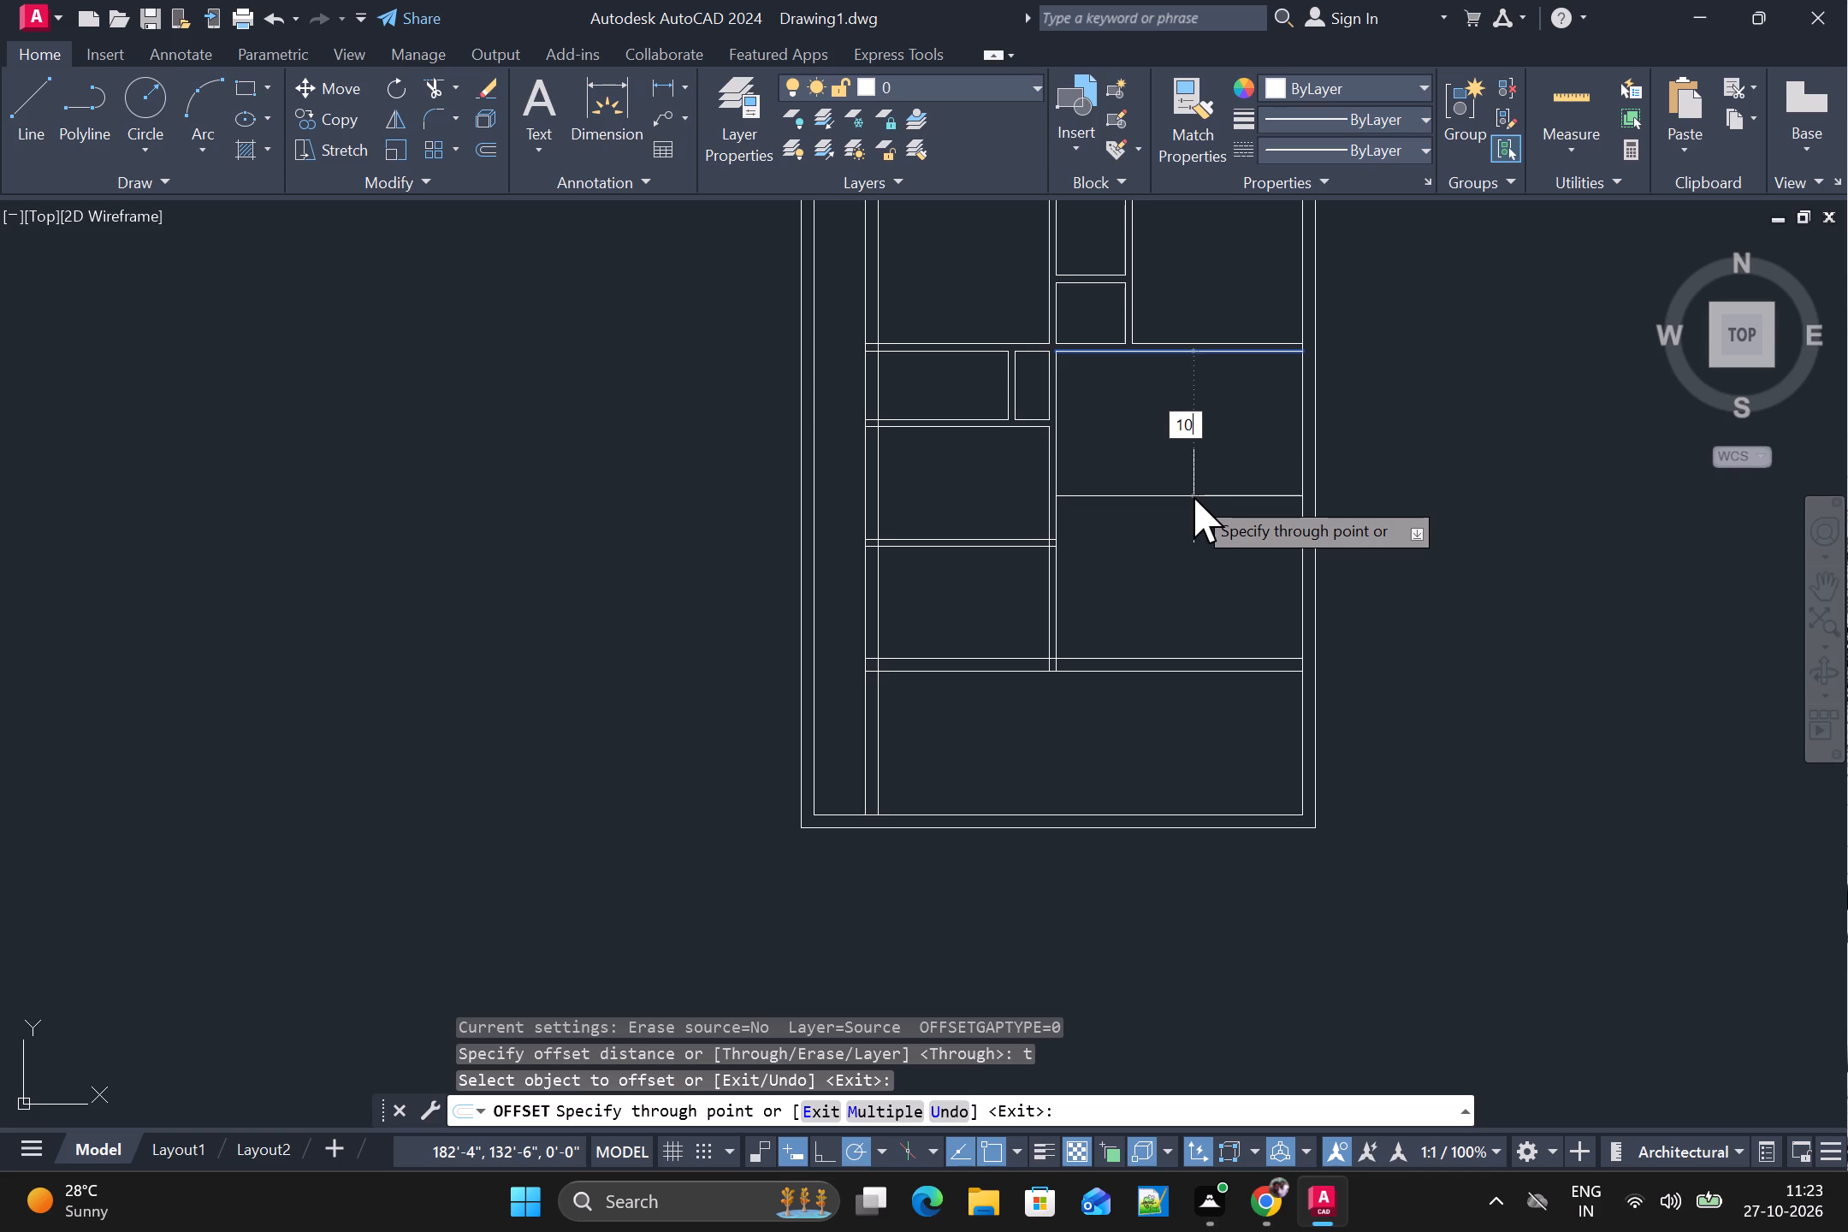
pyautogui.press("'")
pyautogui.write('8"')
pyautogui.press('Return')
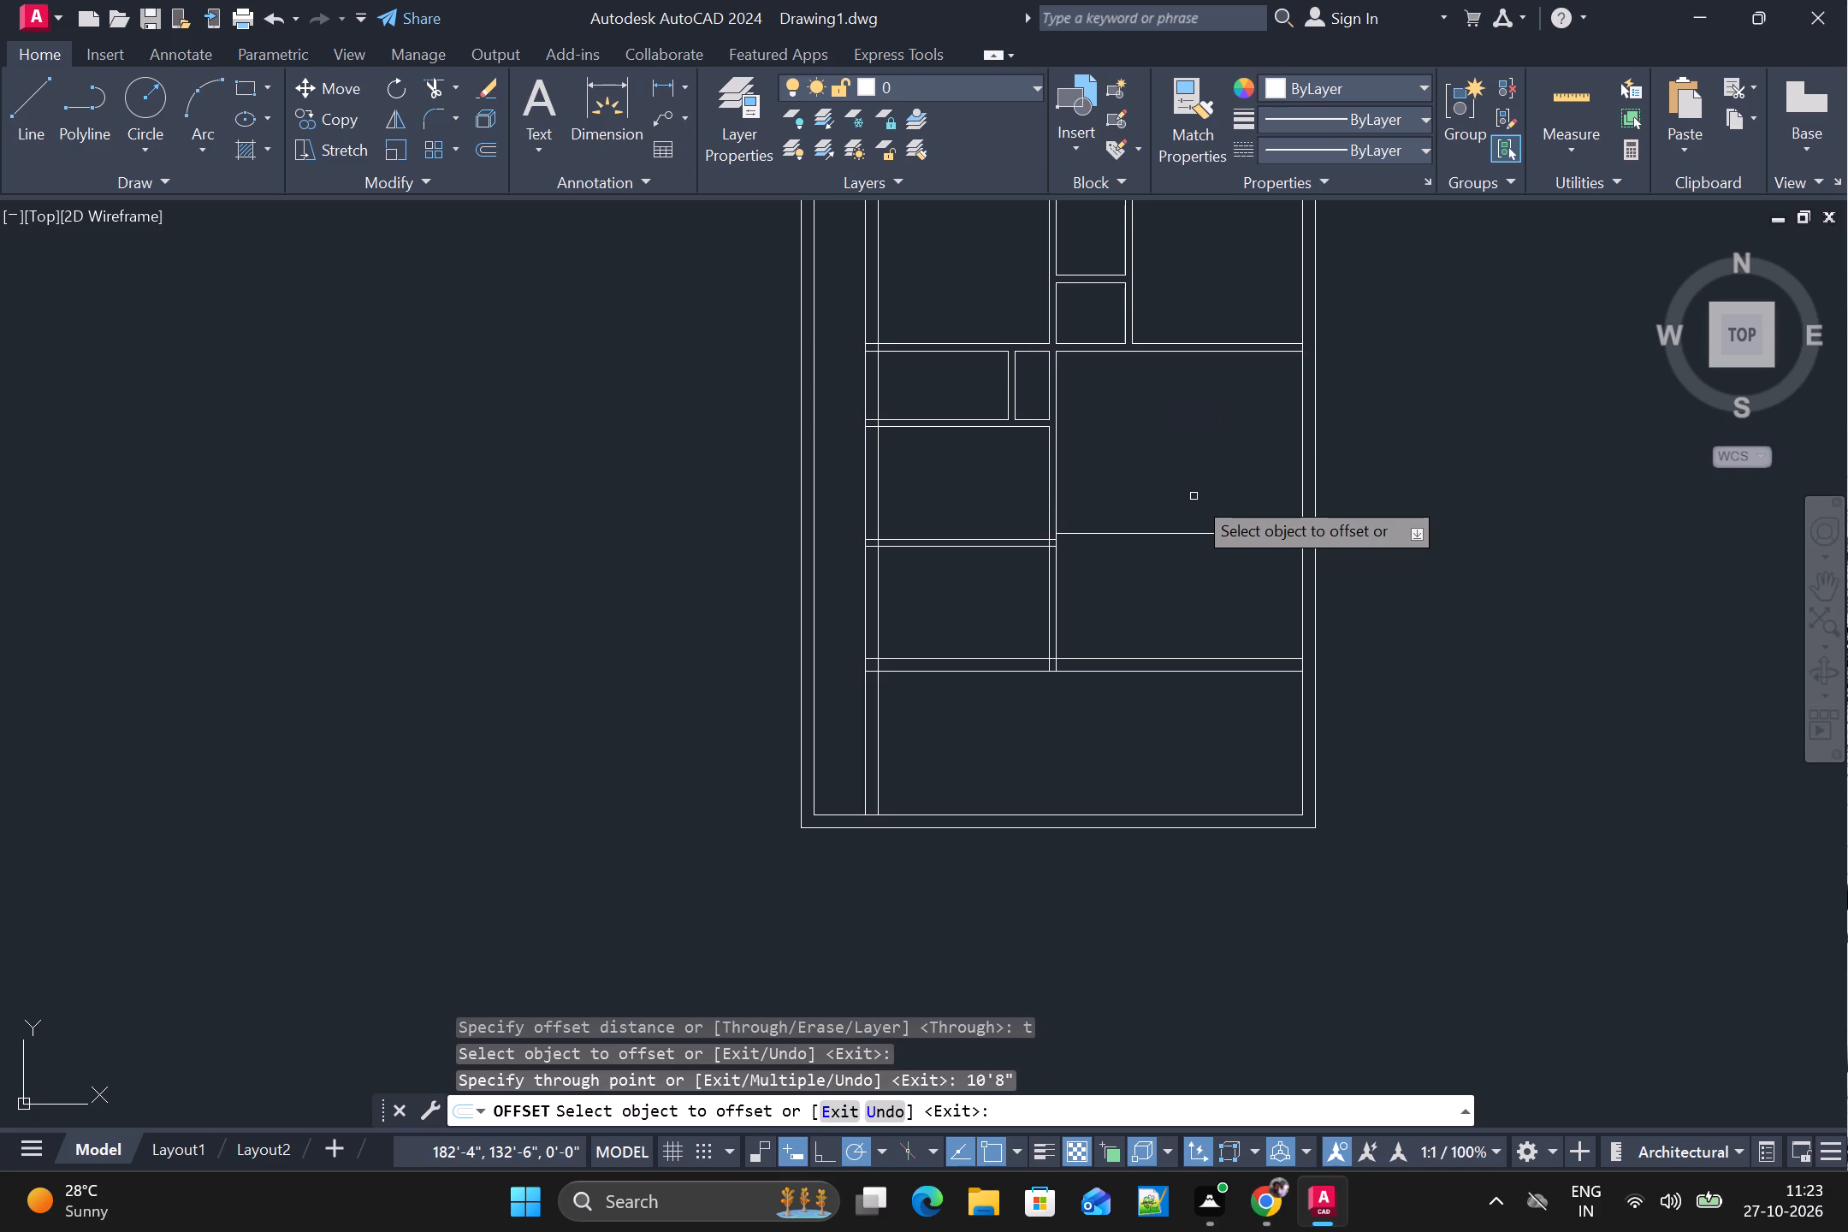
pyautogui.click(1187, 537)
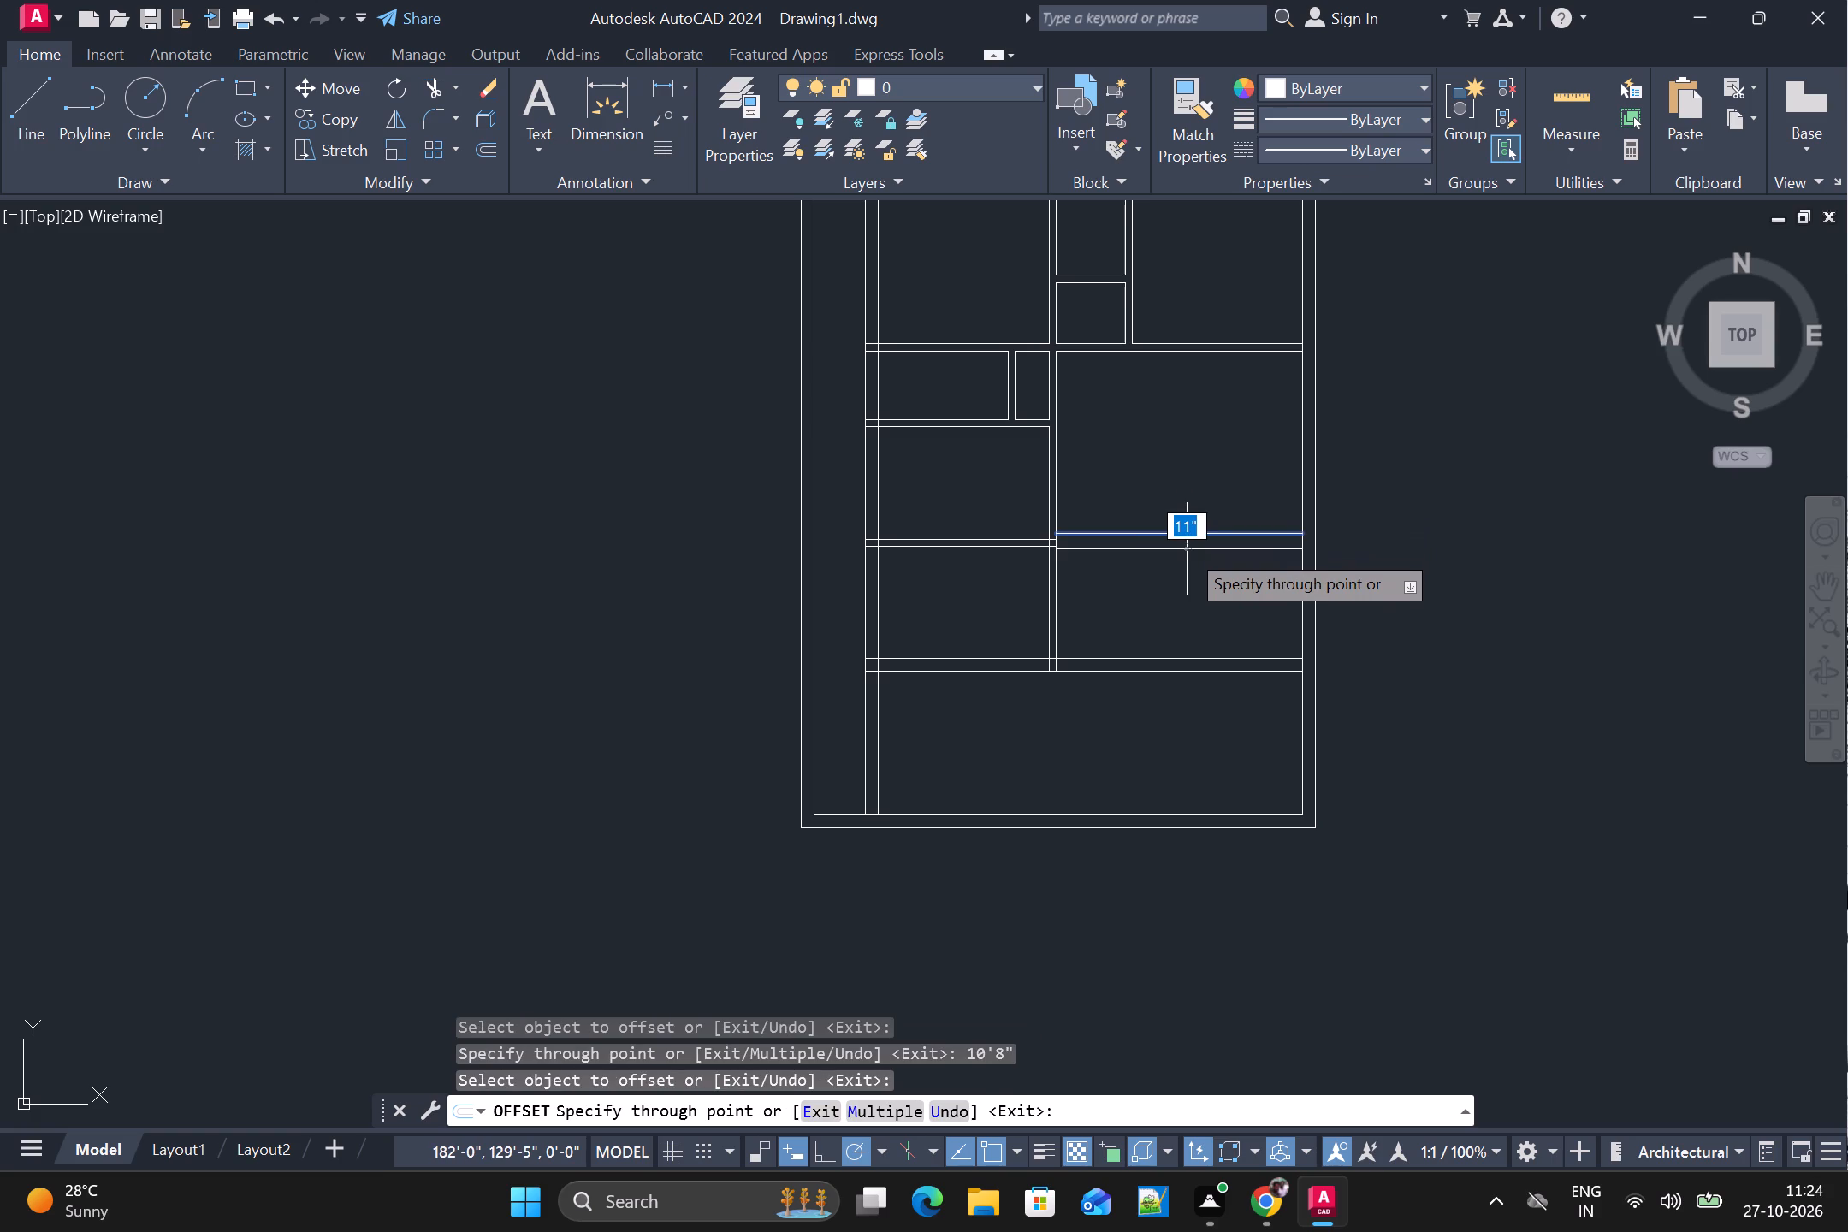
pyautogui.write('9"')
pyautogui.press('Return')
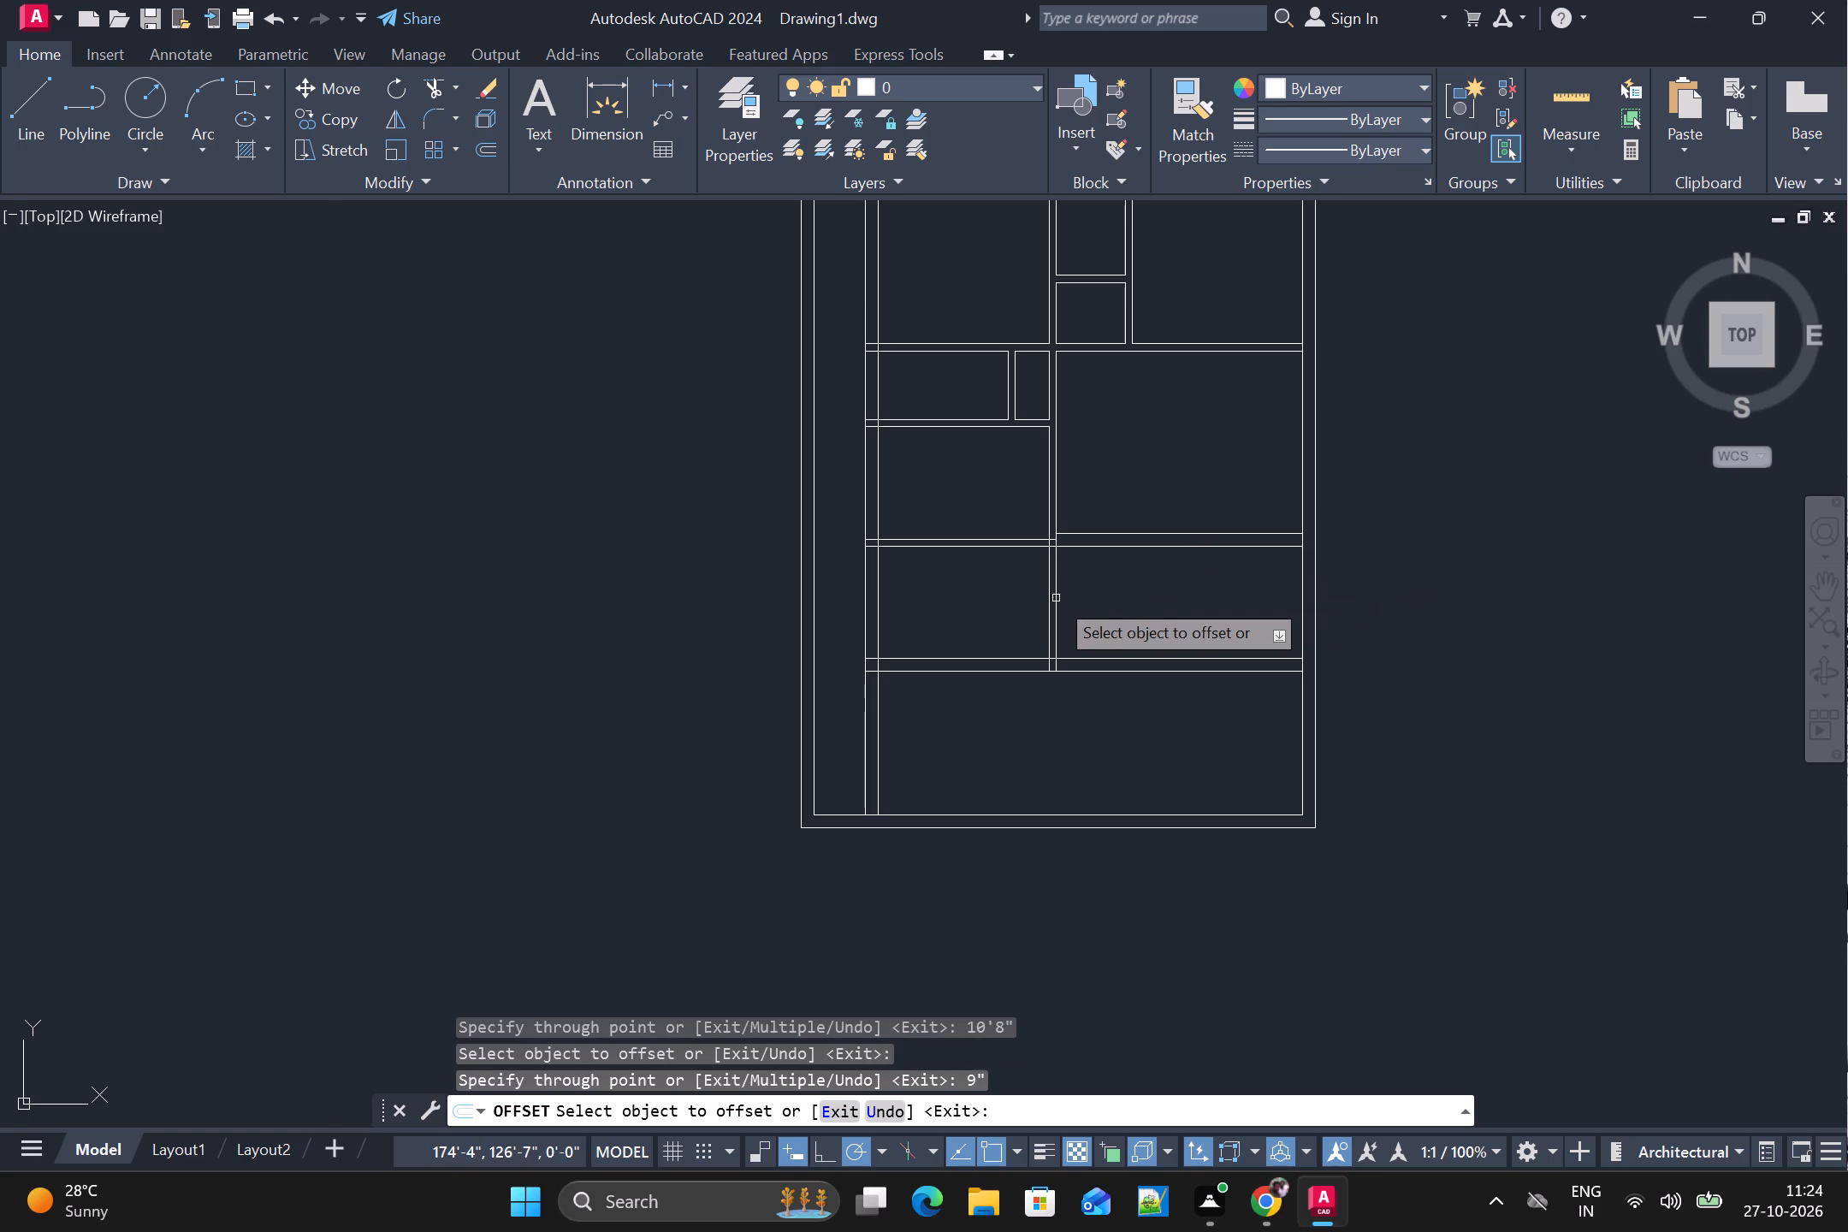
# Offset the west line of the first vertical partition 9" east in the lower part of the plan.
pyautogui.scroll(3, 1056, 598)
pyautogui.click(1027, 602)
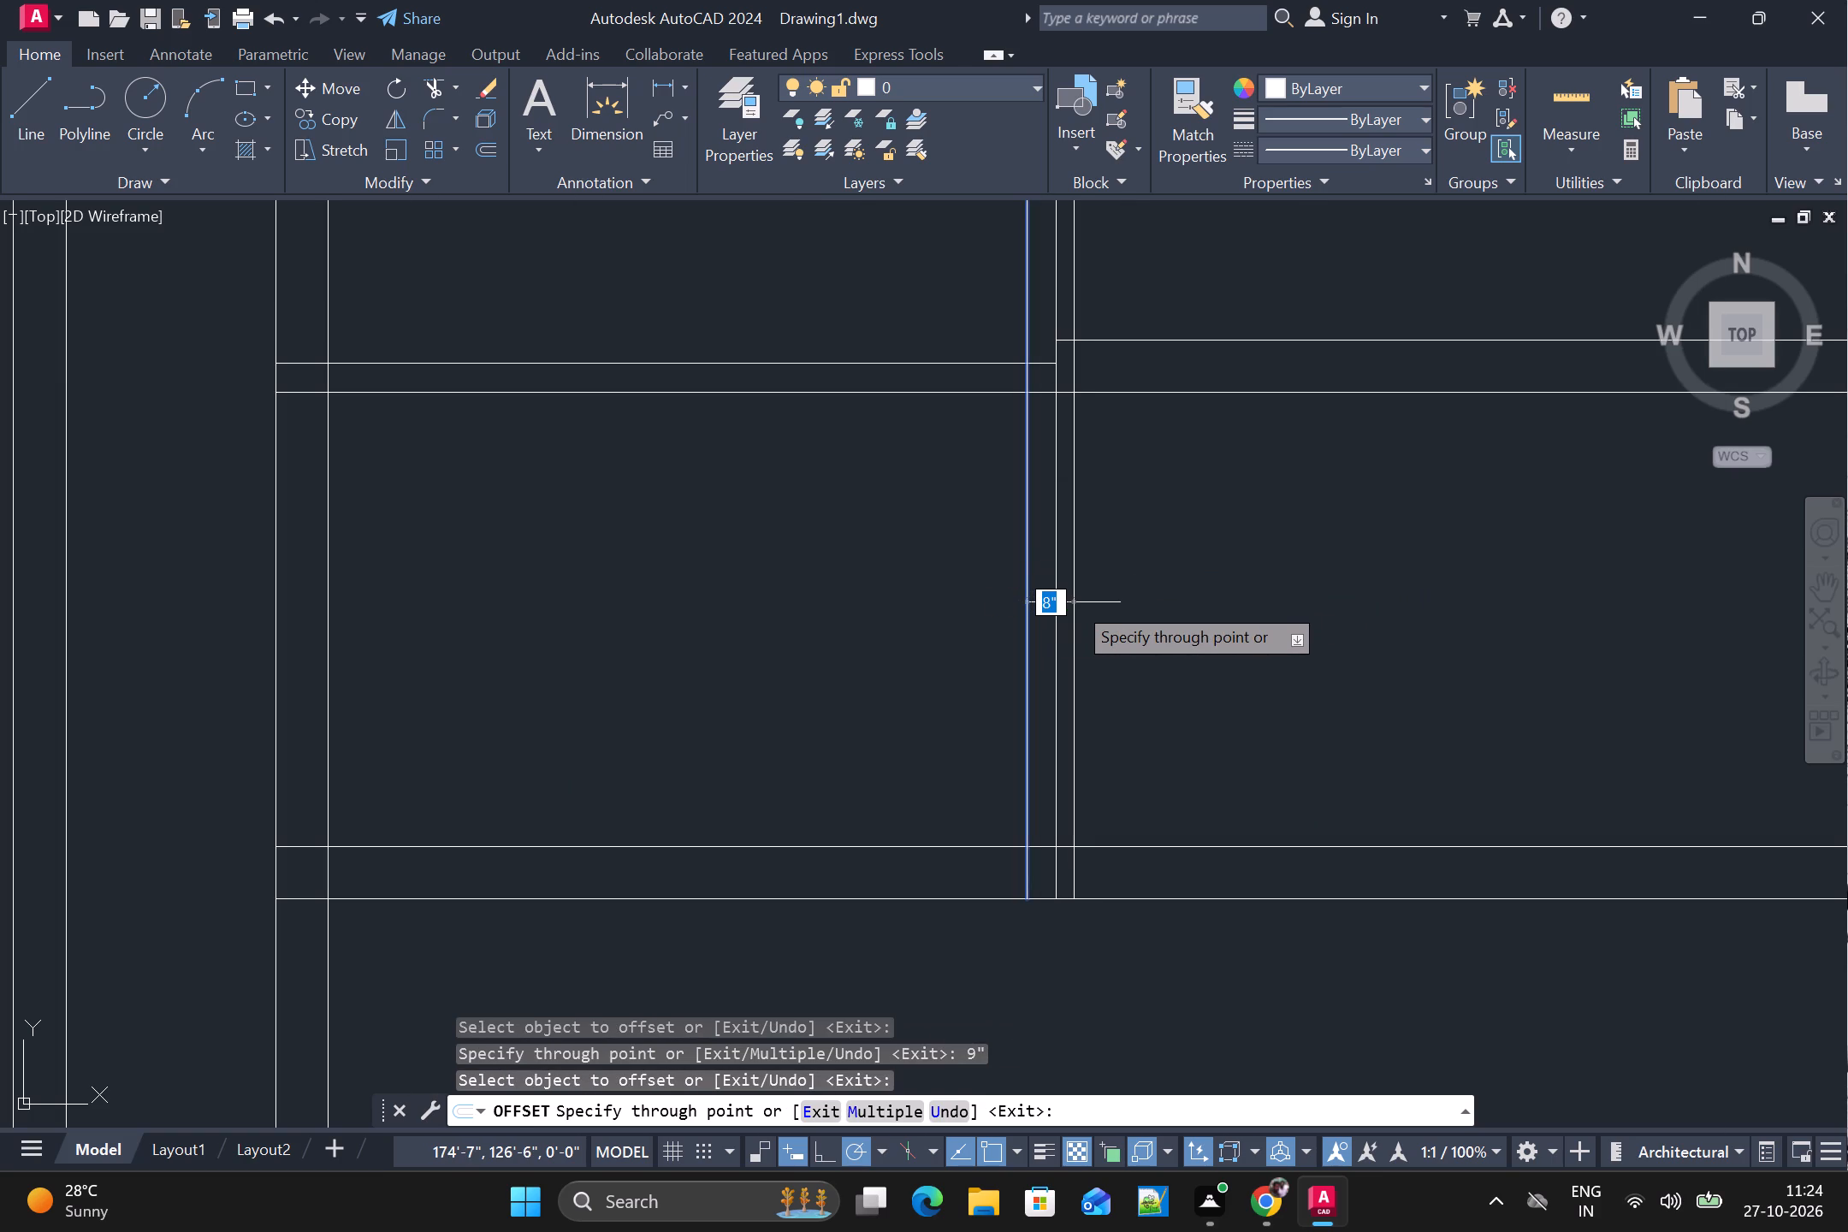
pyautogui.write('9"')
pyautogui.press('Return')
pyautogui.press('Escape')
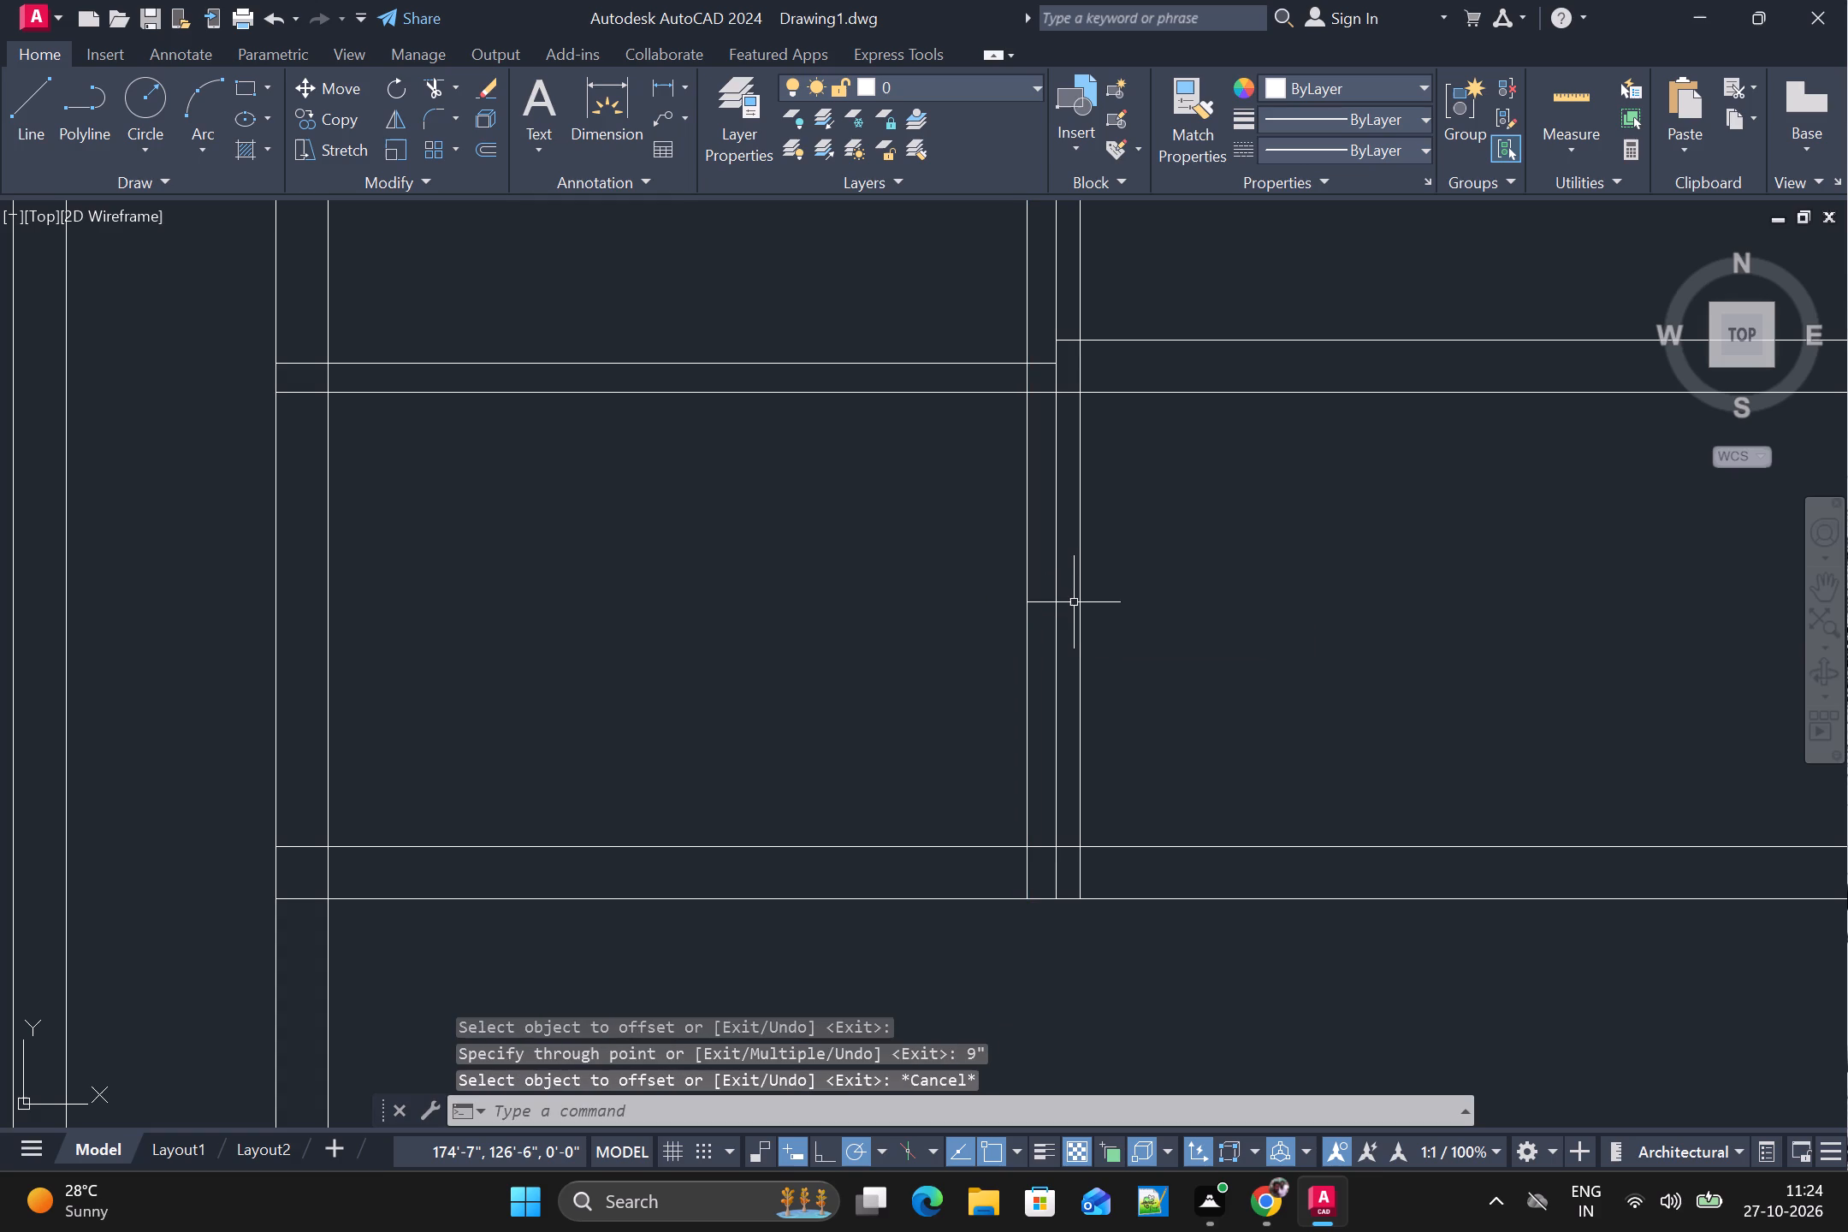
# Trim the new 9" vertical line's excess above the new horizontal 9" wall.
pyautogui.write('tr')
pyautogui.press('space')
pyautogui.scroll(-3, 1074, 602)
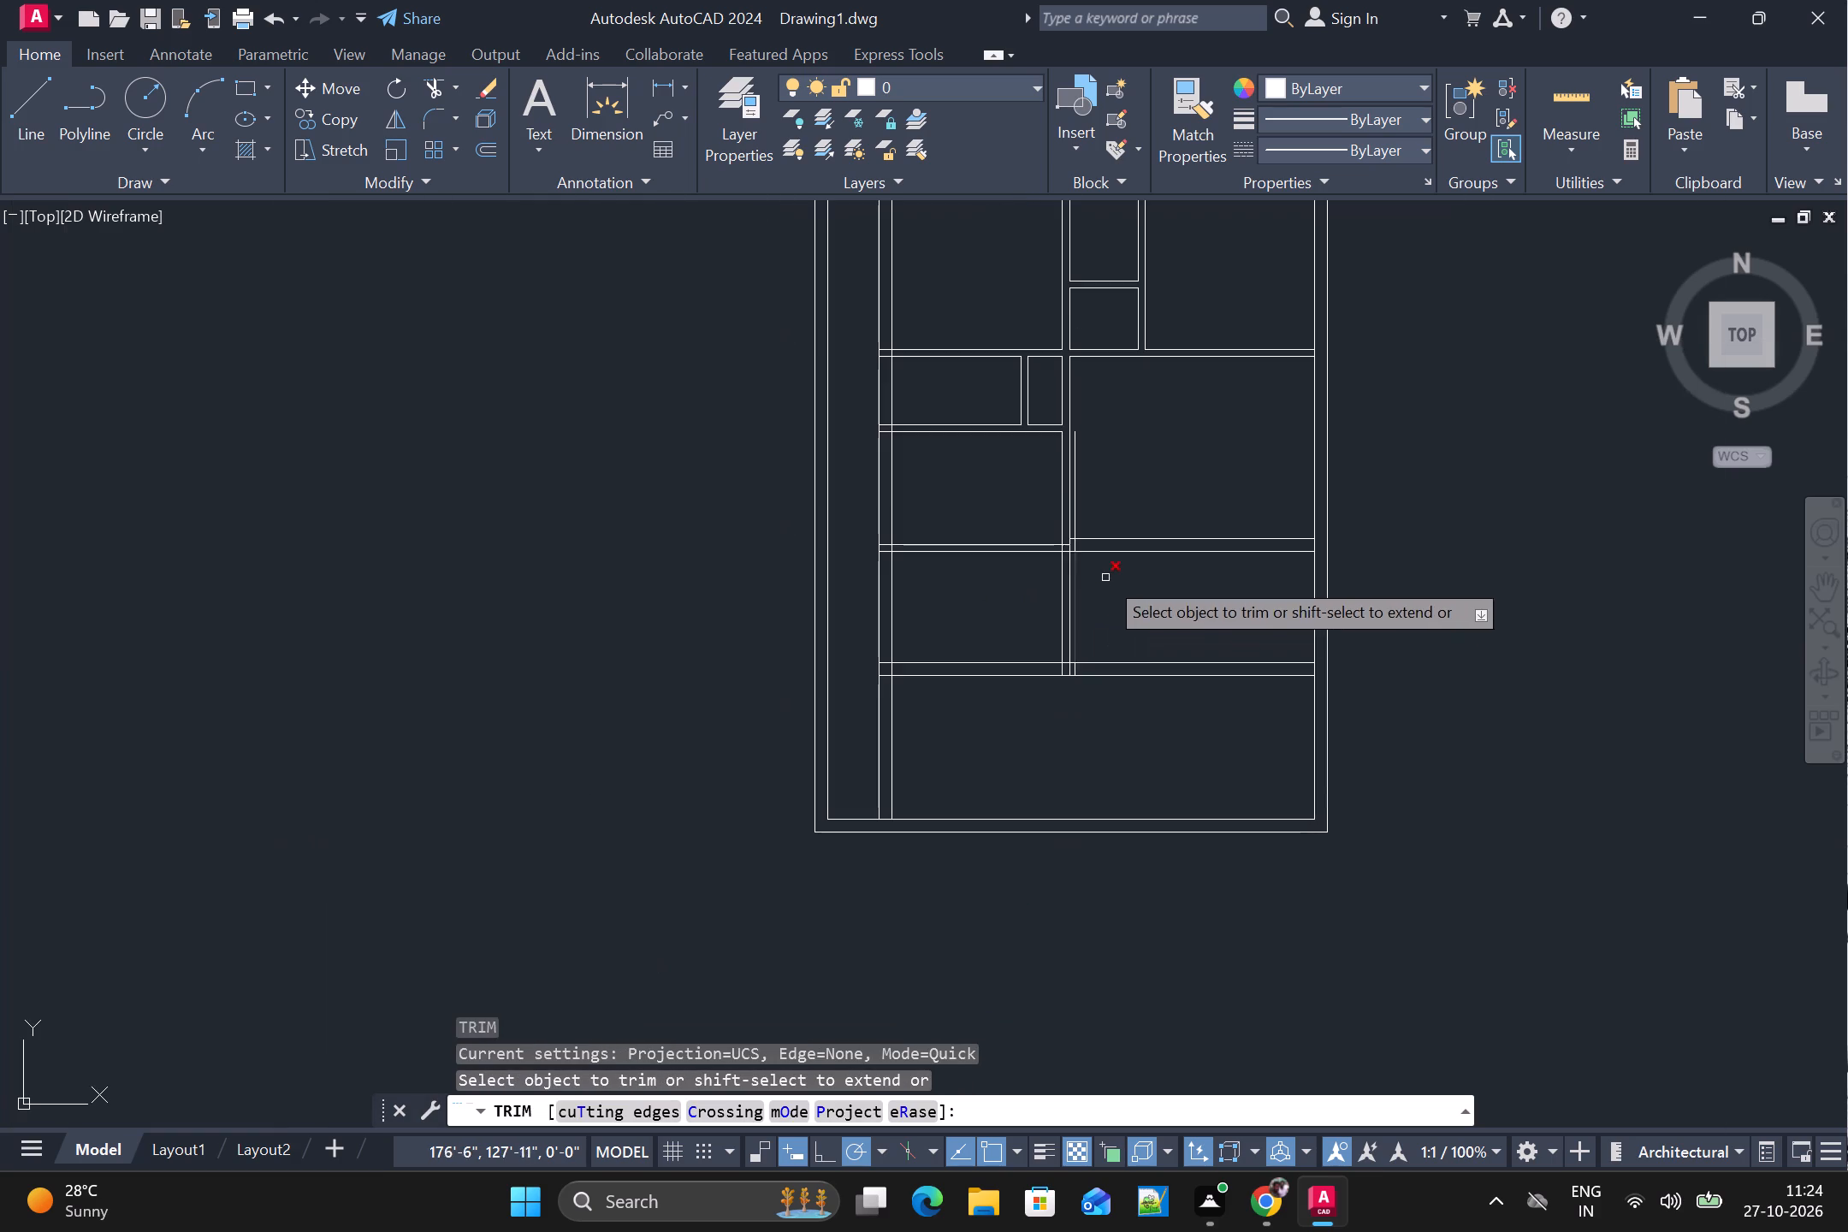
pyautogui.scroll(2, 1071, 477)
pyautogui.moveTo(1095, 493); pyautogui.dragTo(1074, 525)
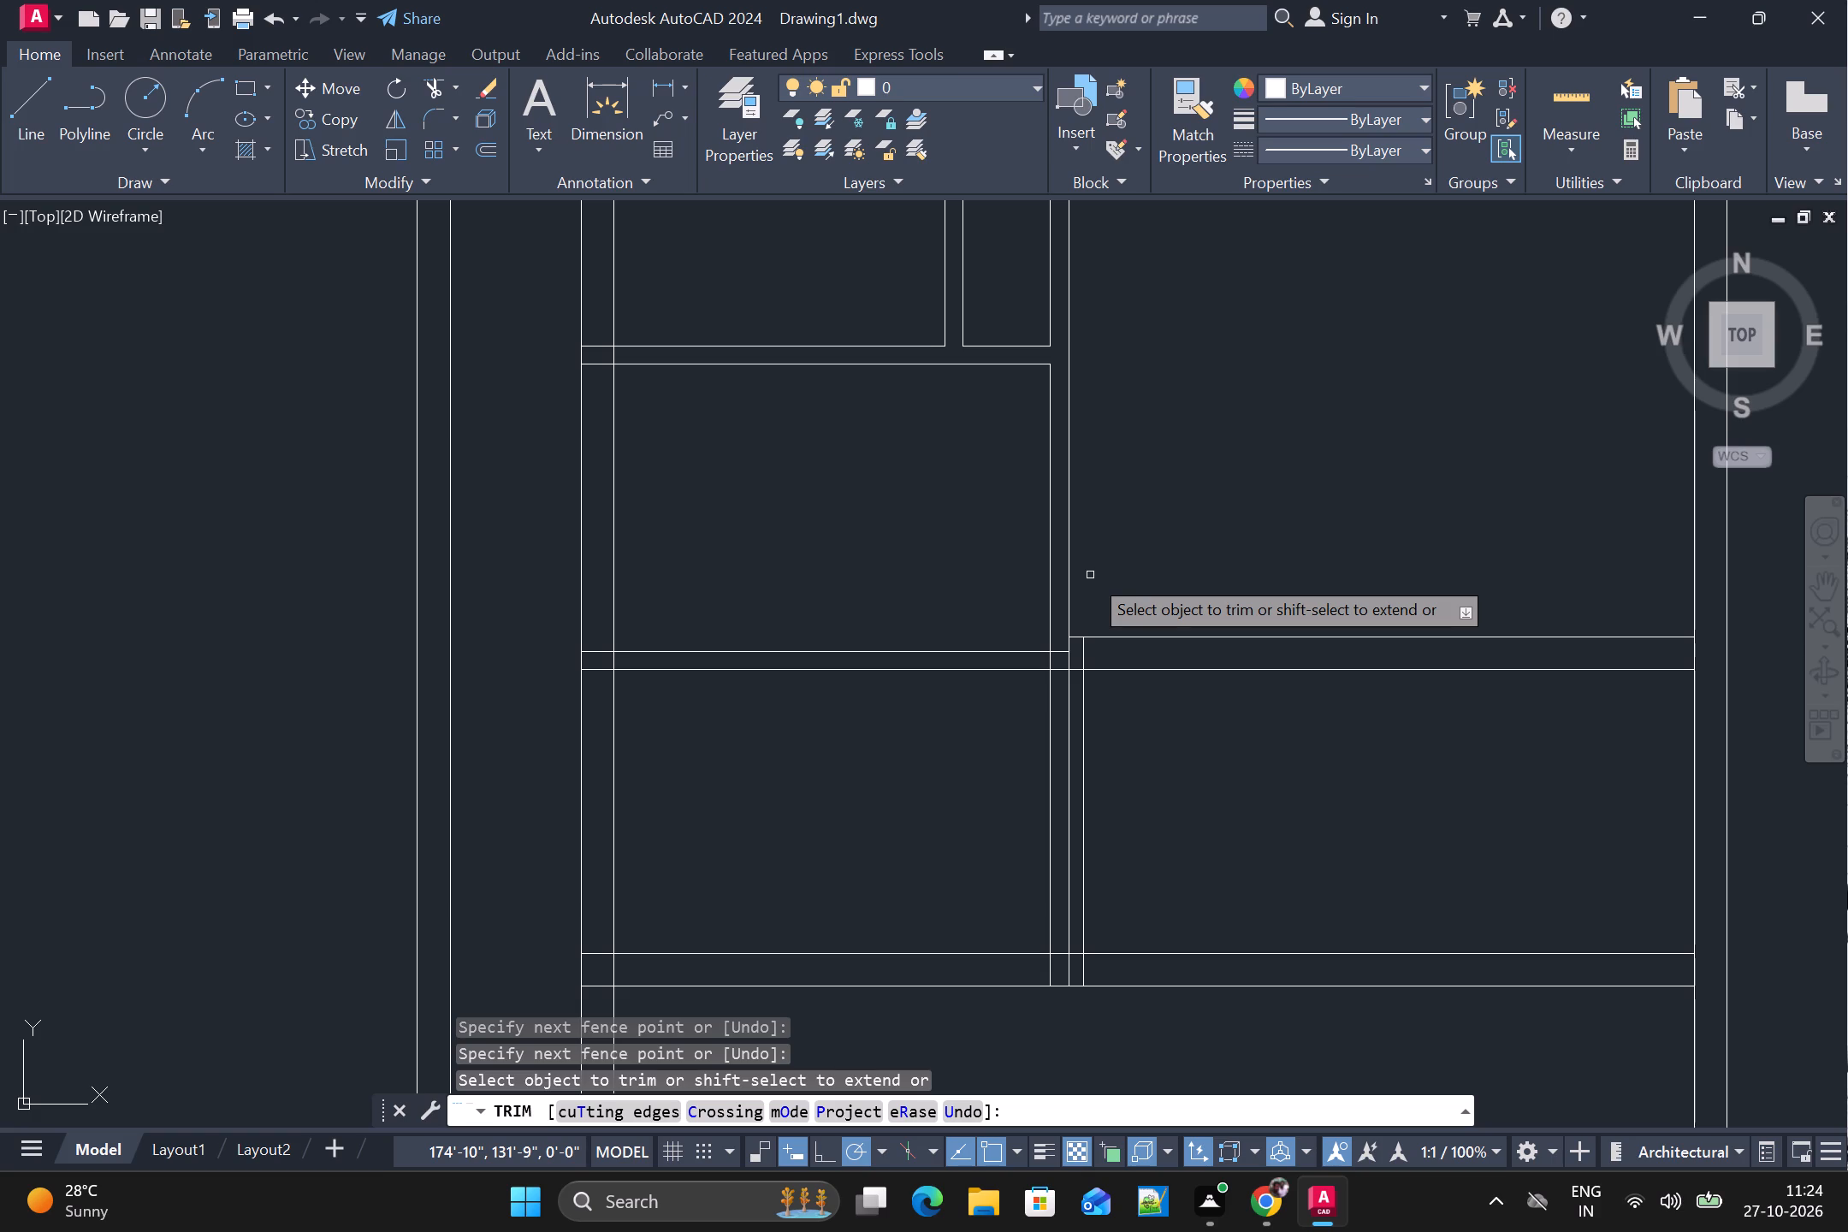
# Trim the junction of the new horizontal 9" wall with the vertical wall, removing the old 5" partition line below it and the leftover stubs.
pyautogui.scroll(2, 1090, 575)
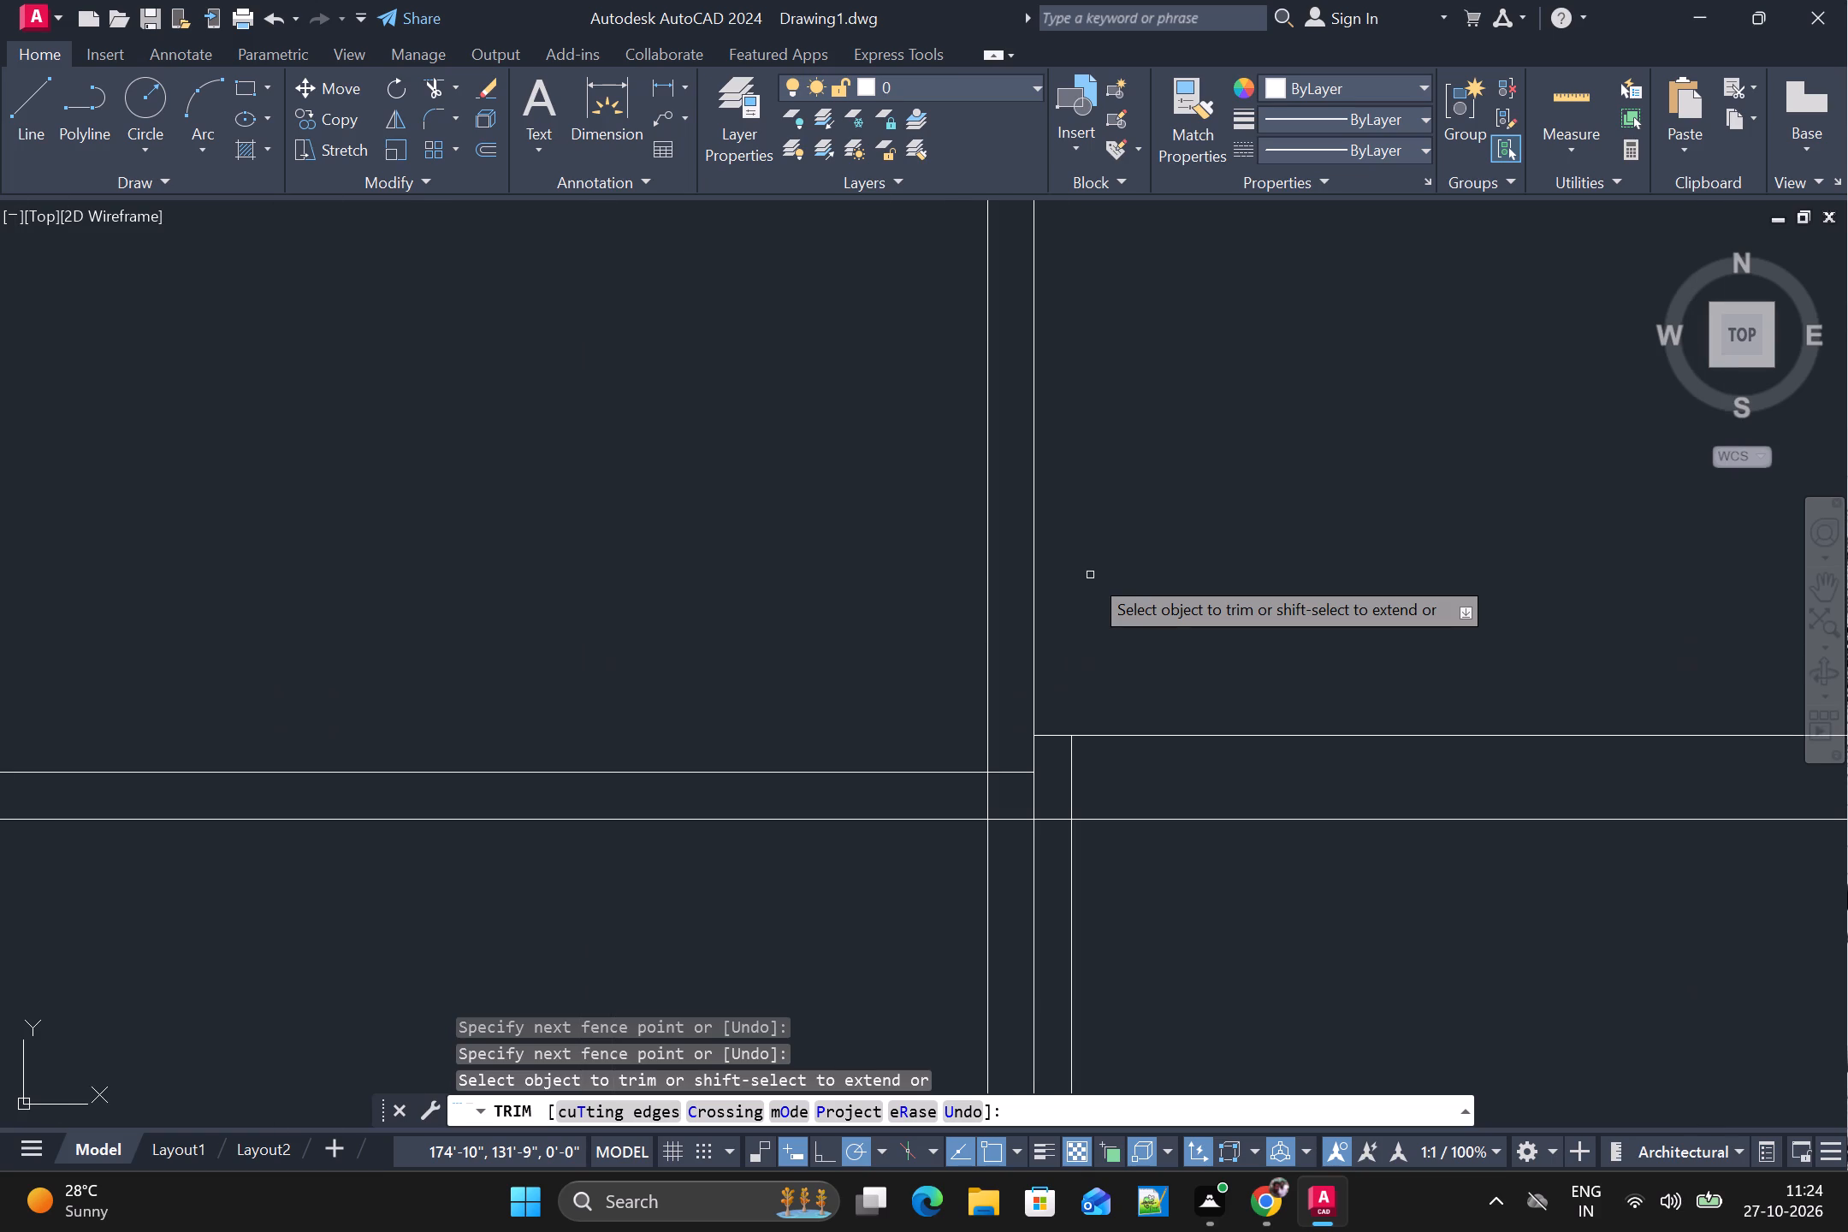
pyautogui.scroll(-1, 1090, 575)
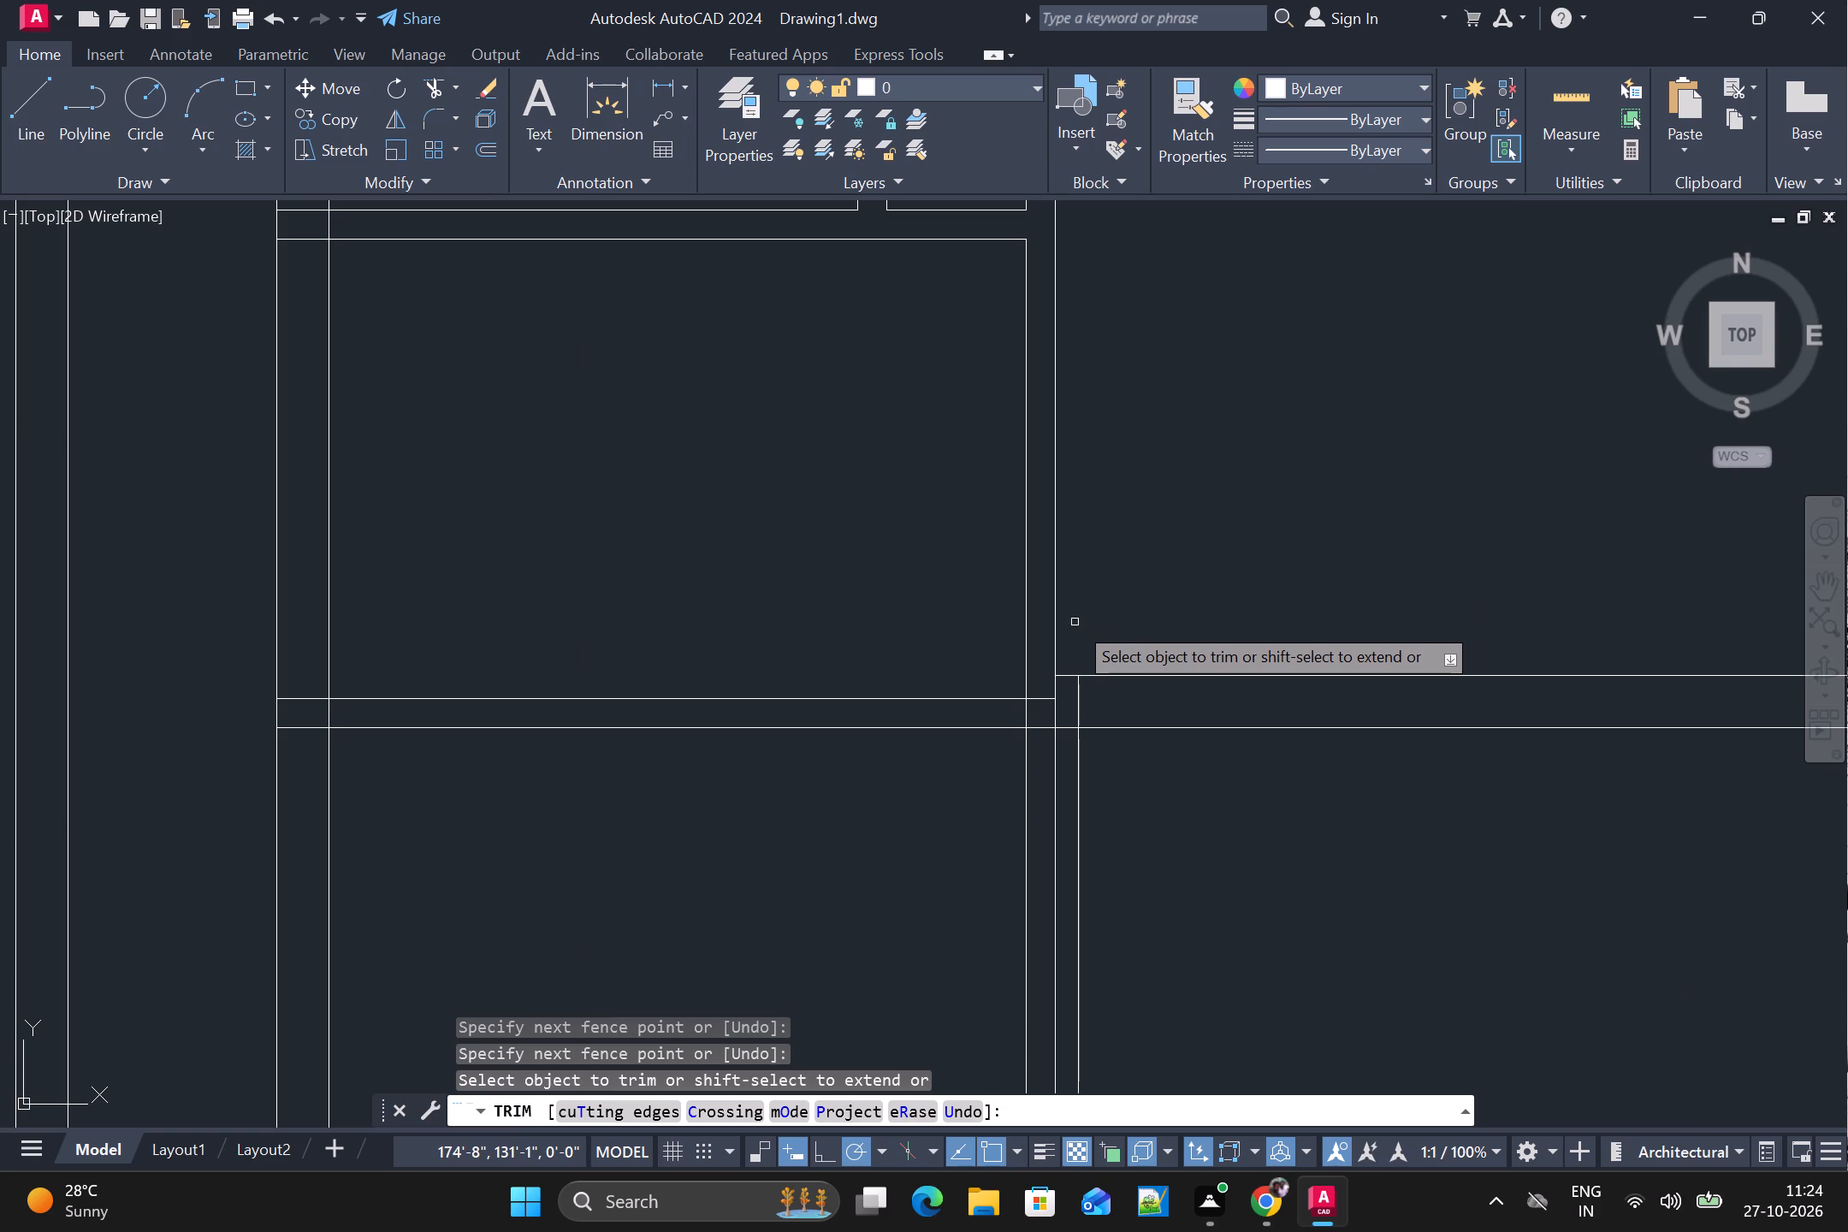
pyautogui.scroll(3, 1052, 706)
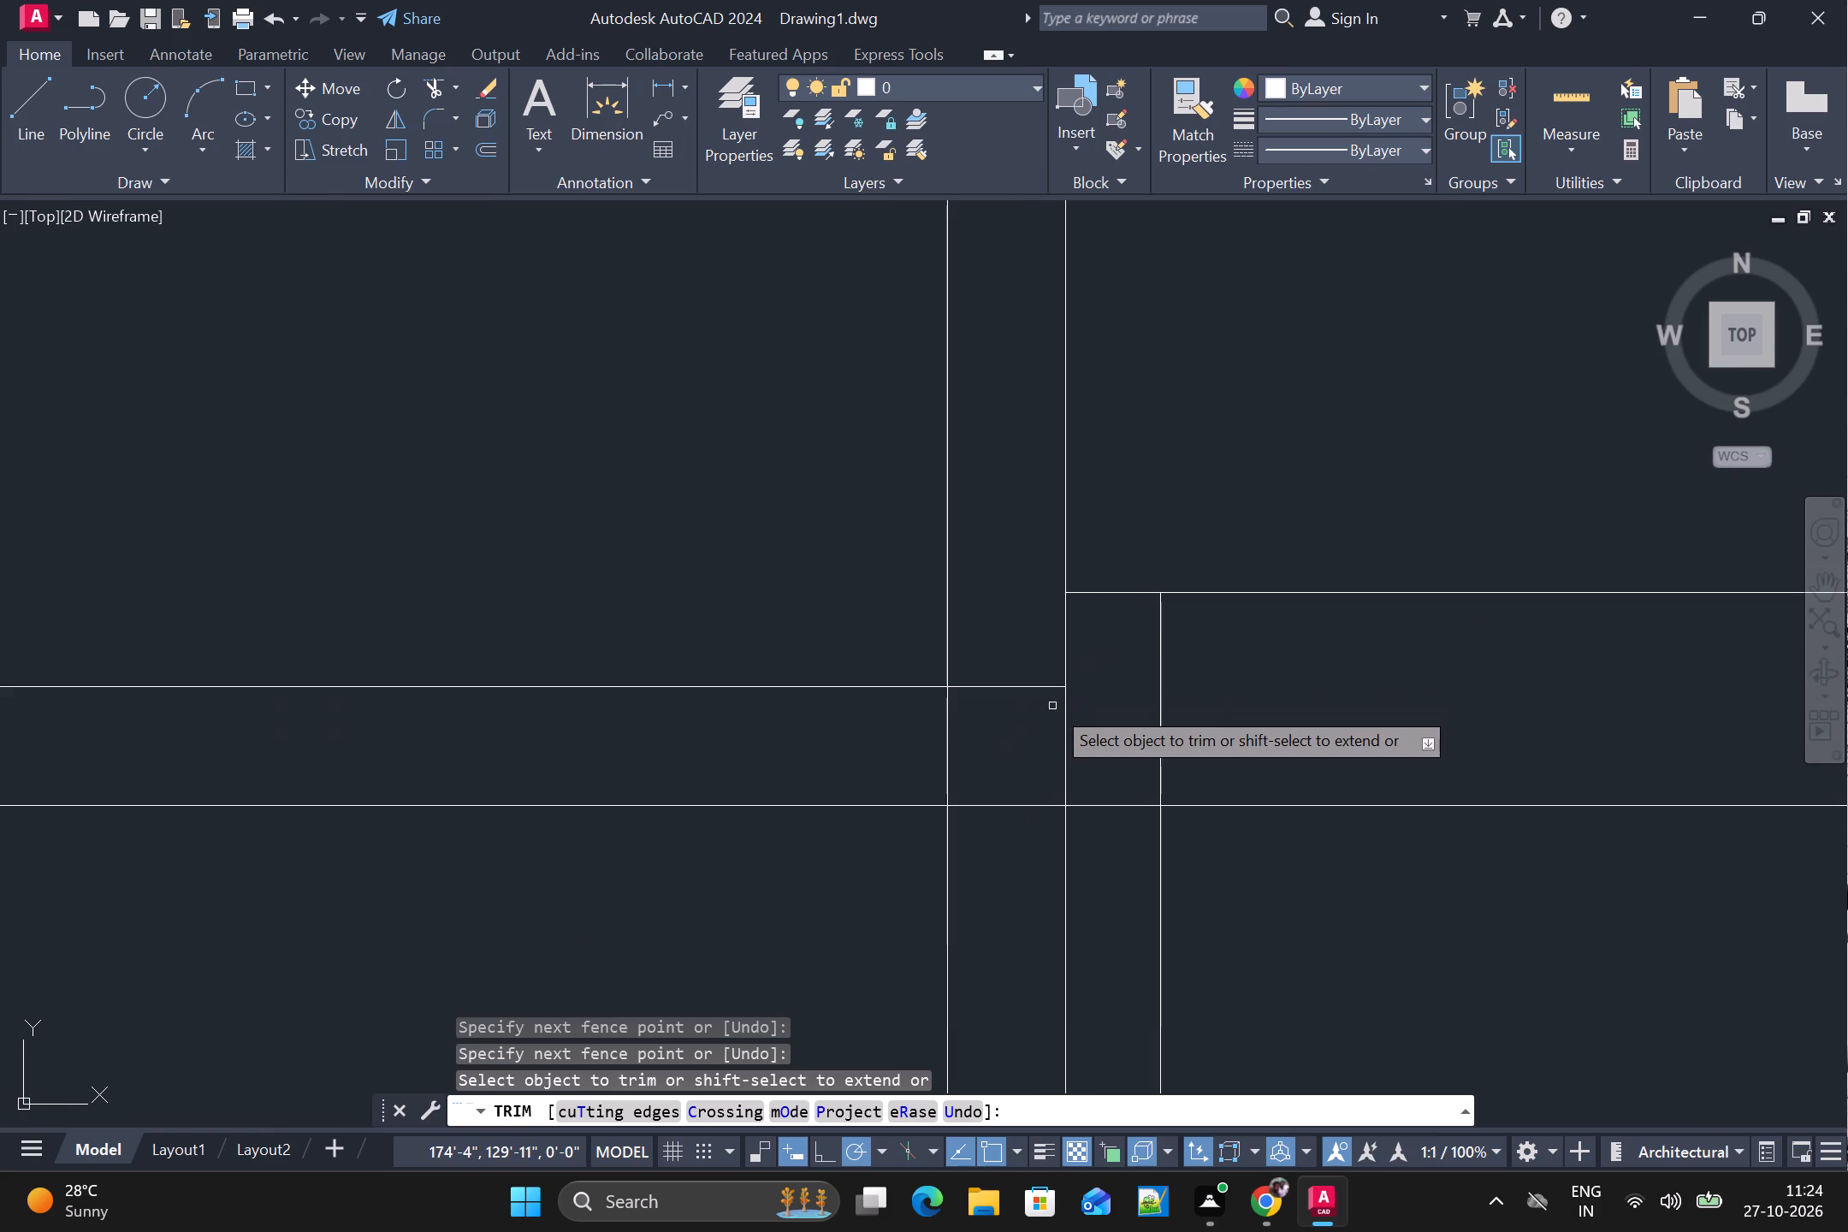
pyautogui.moveTo(1101, 656); pyautogui.dragTo(1031, 840)
pyautogui.moveTo(1043, 783); pyautogui.dragTo(1140, 750)
pyautogui.scroll(-5, 1096, 753)
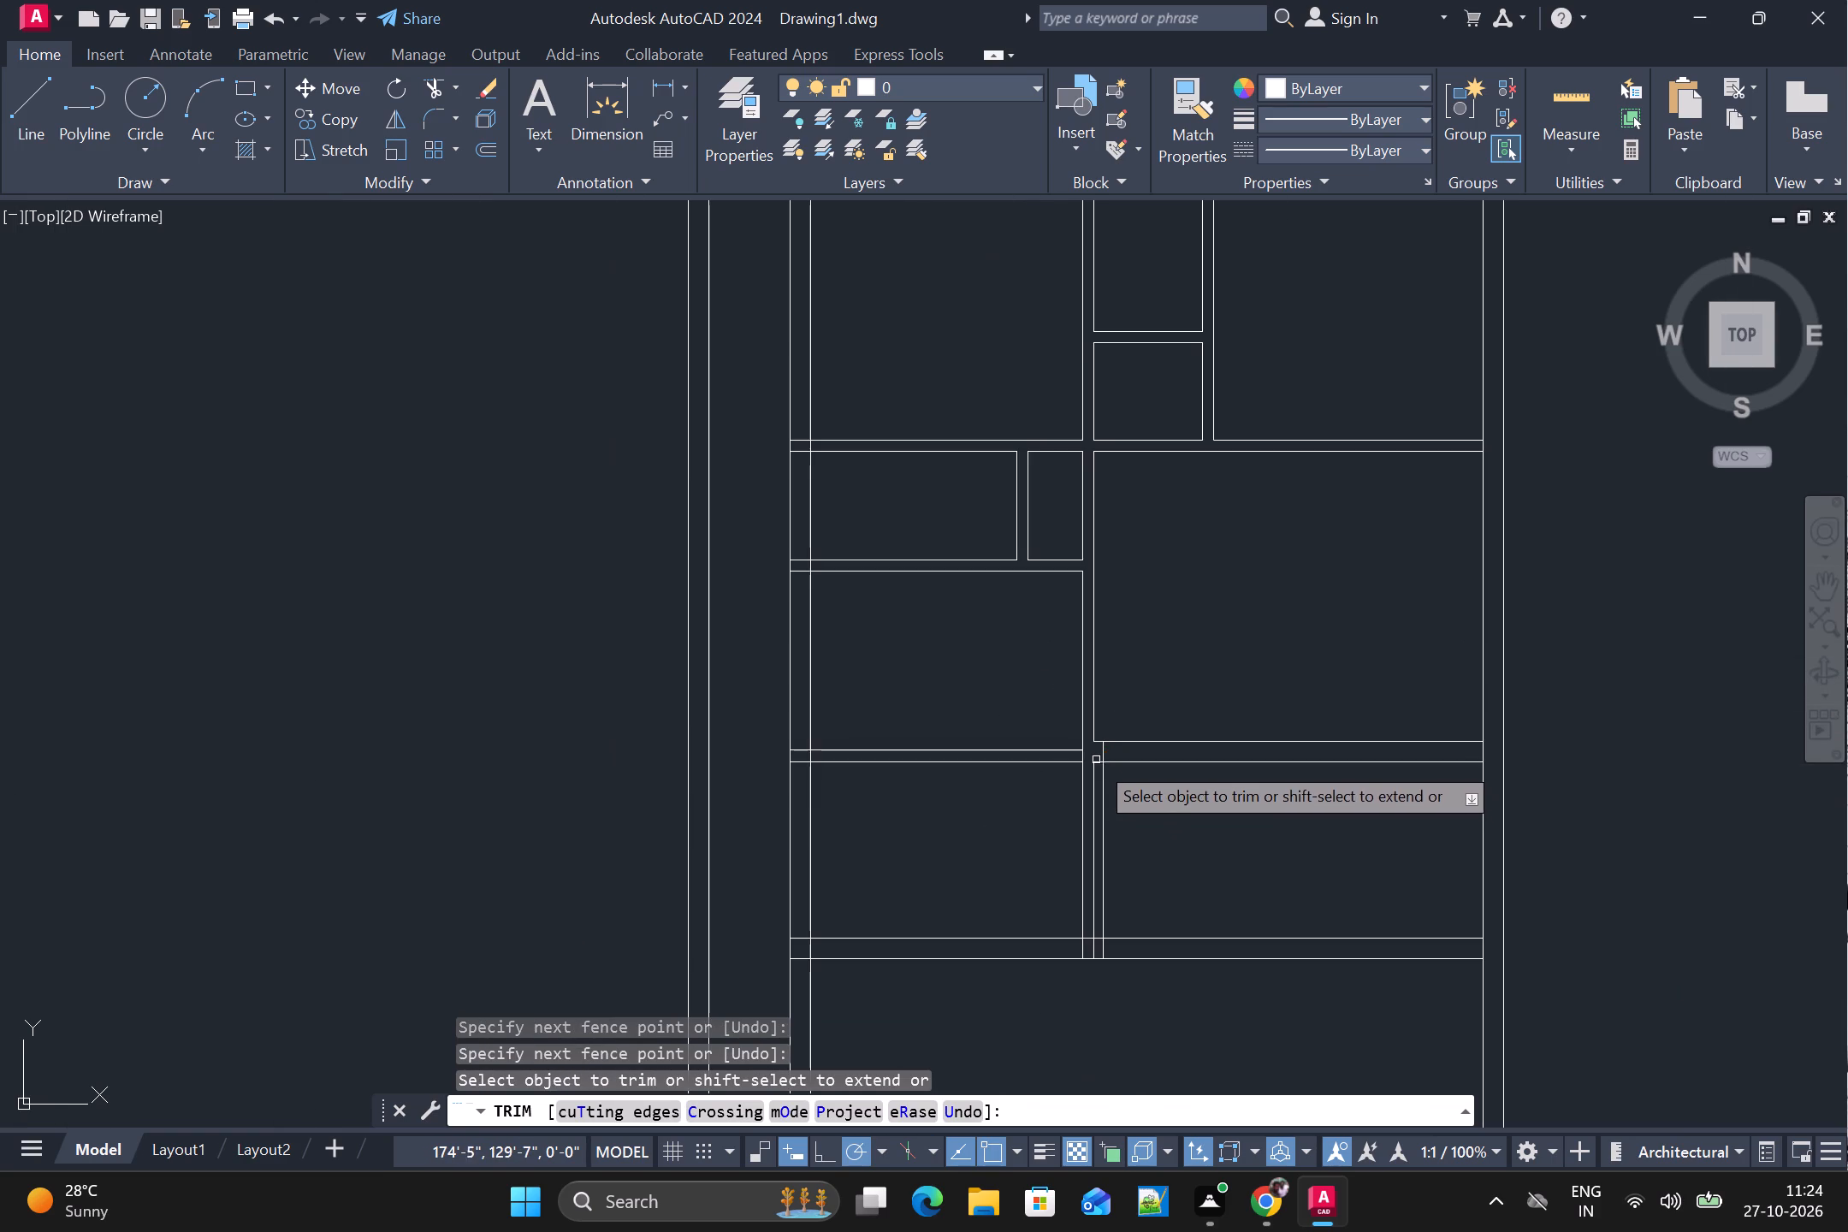
pyautogui.scroll(3, 1097, 865)
pyautogui.moveTo(1092, 788); pyautogui.dragTo(1068, 832)
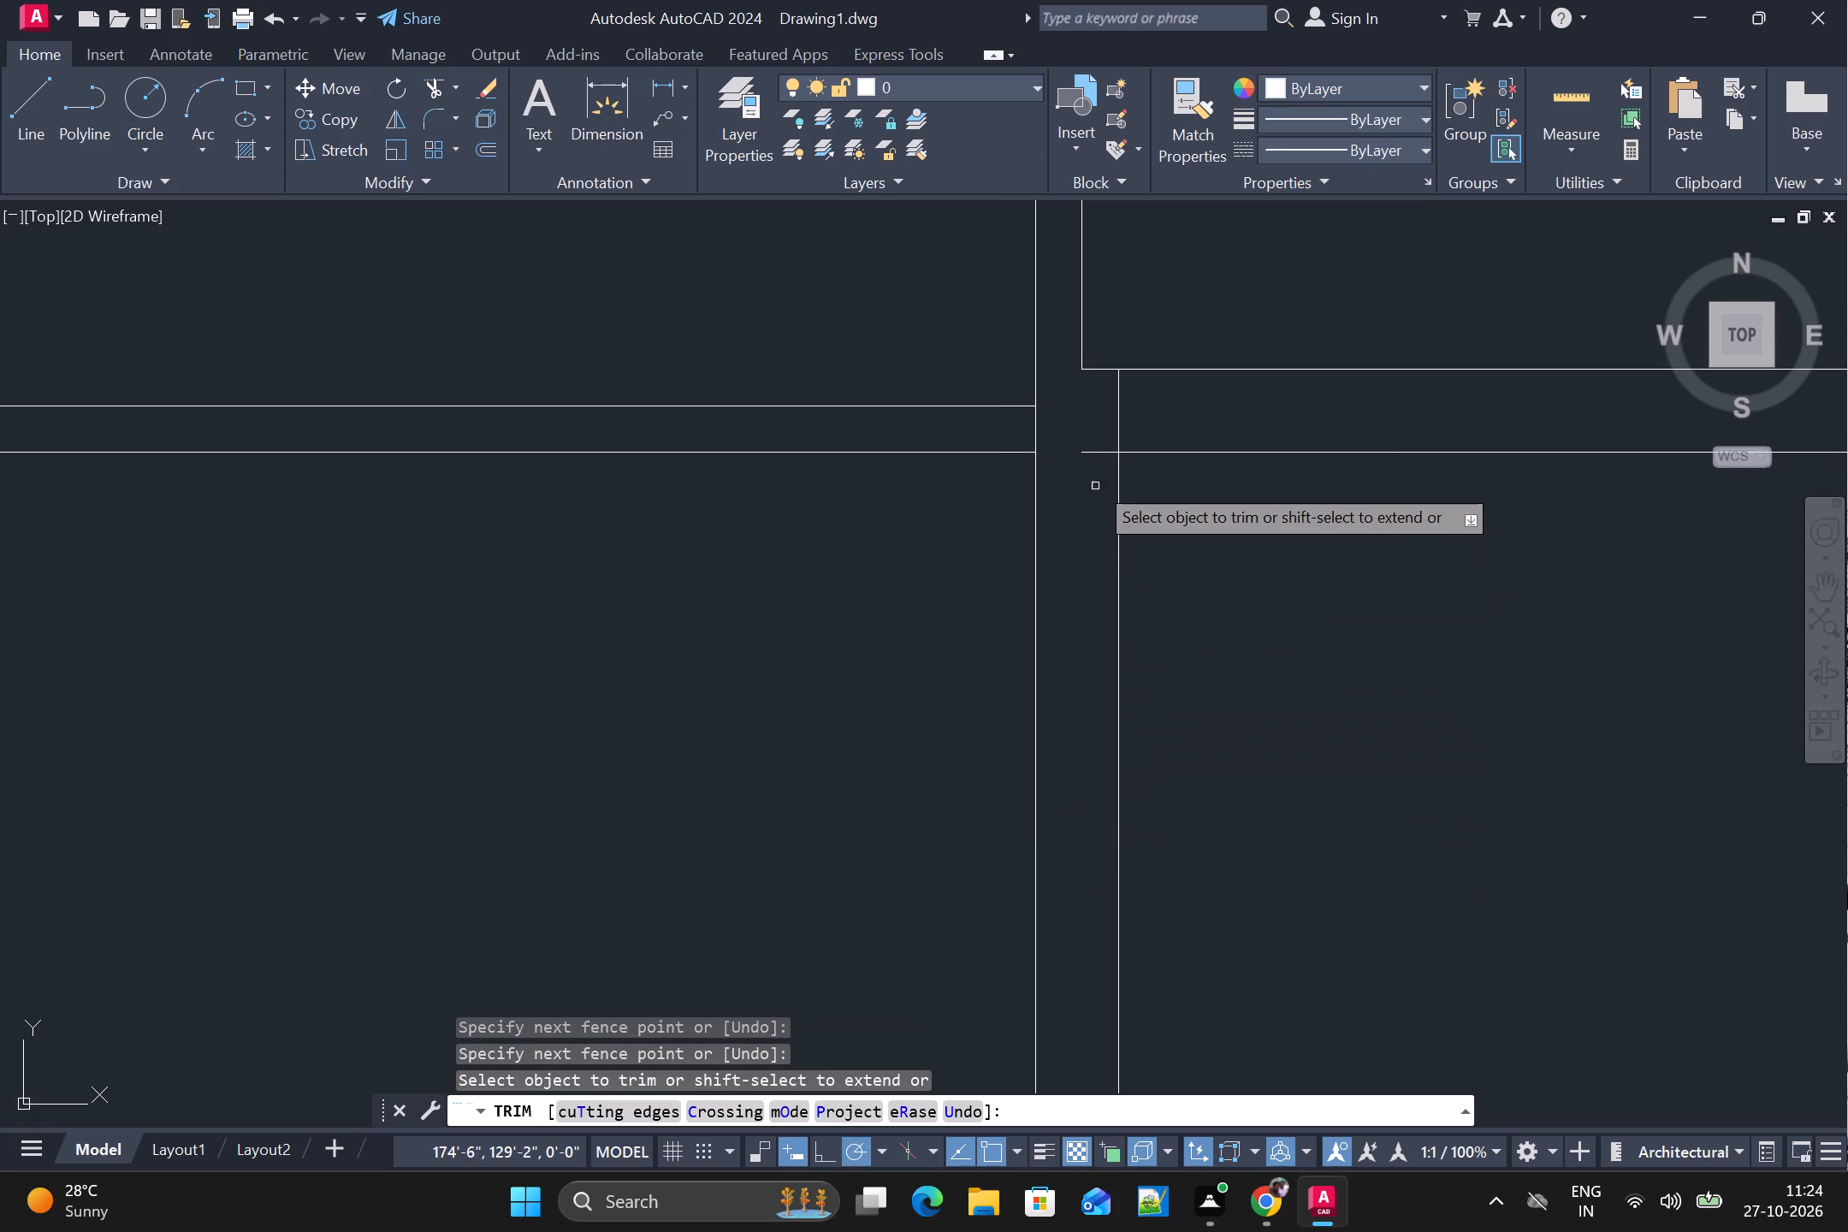
pyautogui.moveTo(1097, 436); pyautogui.dragTo(1087, 513)
pyautogui.moveTo(1117, 427); pyautogui.dragTo(1205, 404)
pyautogui.scroll(-3, 1163, 431)
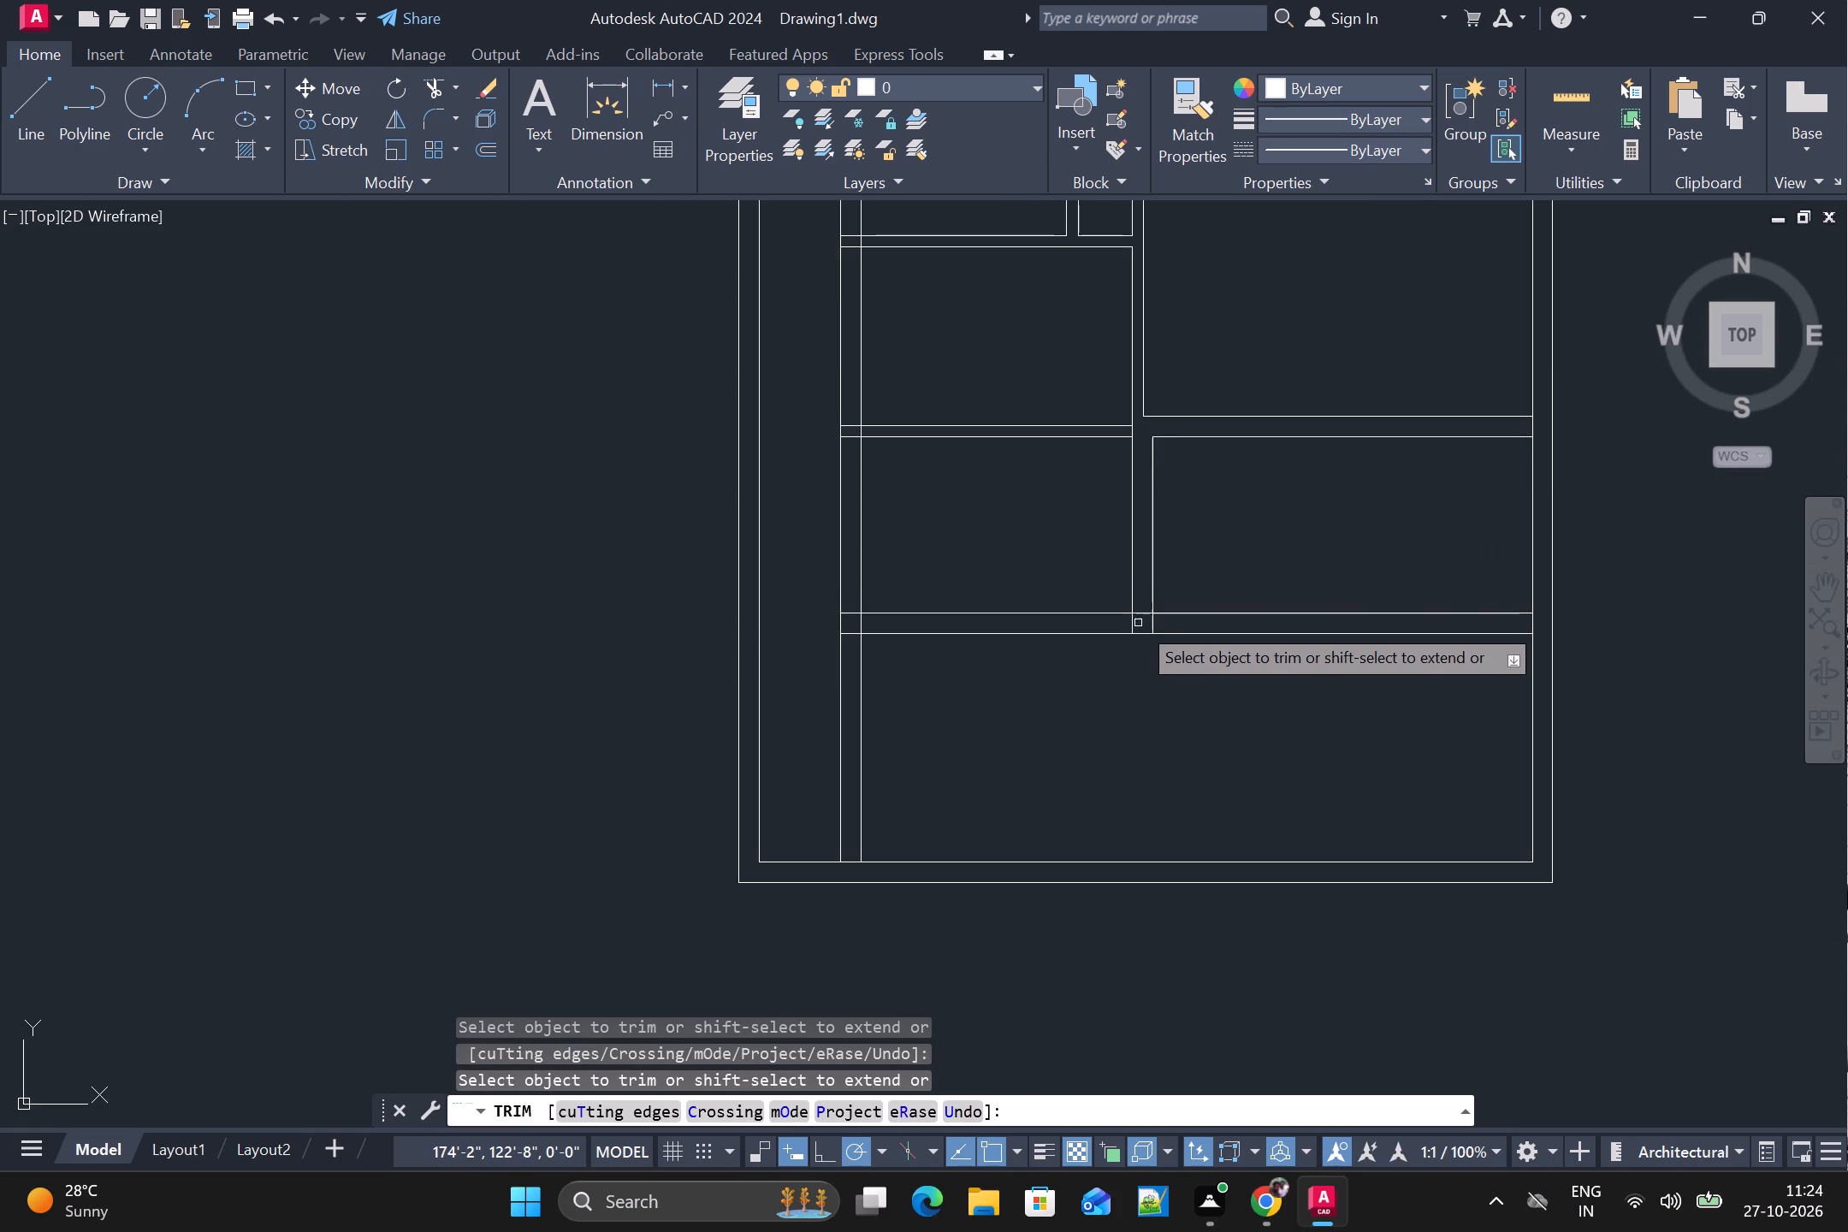
# Trim the crossing lines where the new 9" vertical wall meets the lower horizontal 9" wall.
pyautogui.scroll(3, 1138, 623)
pyautogui.moveTo(1146, 539); pyautogui.dragTo(1082, 631)
# Trim the crossing lines where the lower horizontal 9" wall and the partition above it meet the west passage's inner 9" wall.
pyautogui.scroll(-4, 1097, 625)
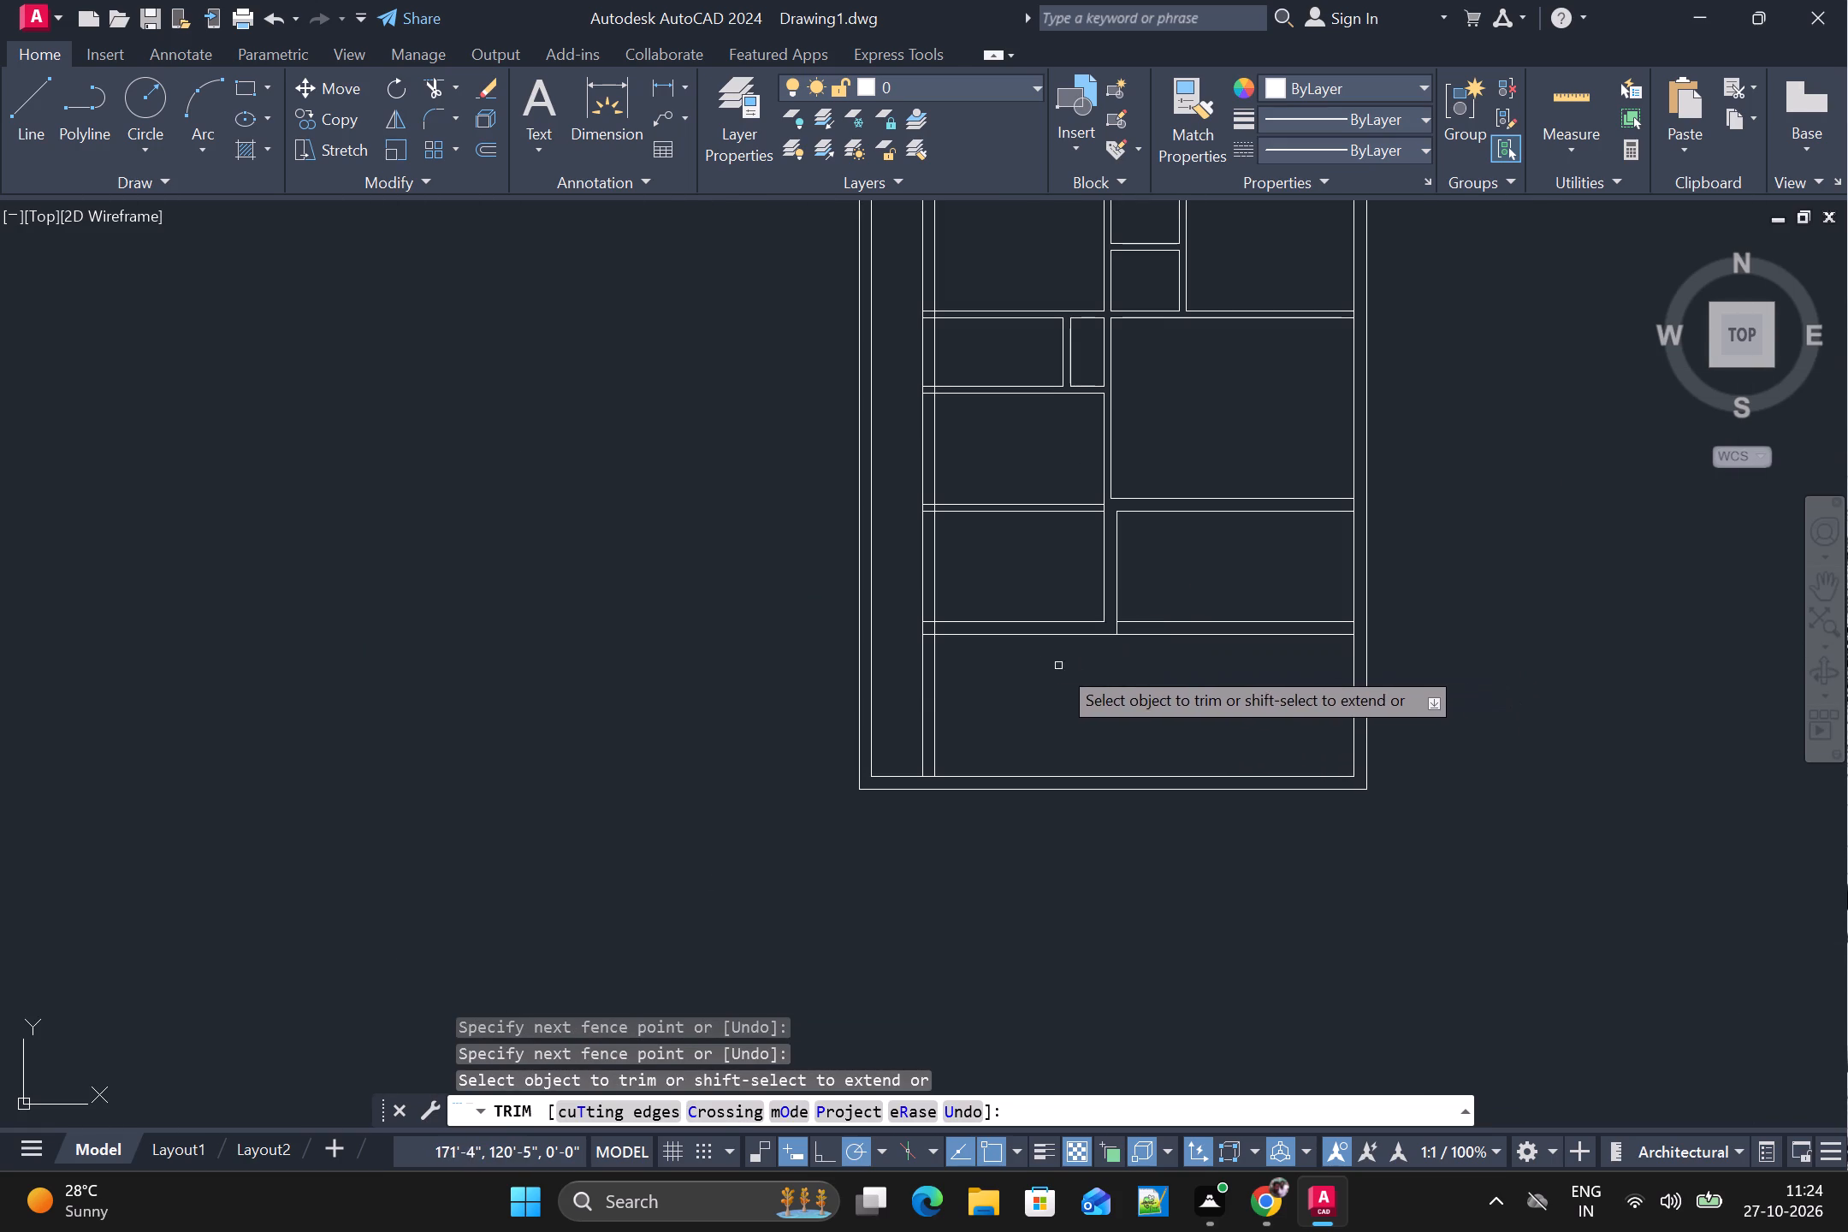
pyautogui.scroll(4, 962, 635)
pyautogui.moveTo(751, 527); pyautogui.dragTo(751, 632)
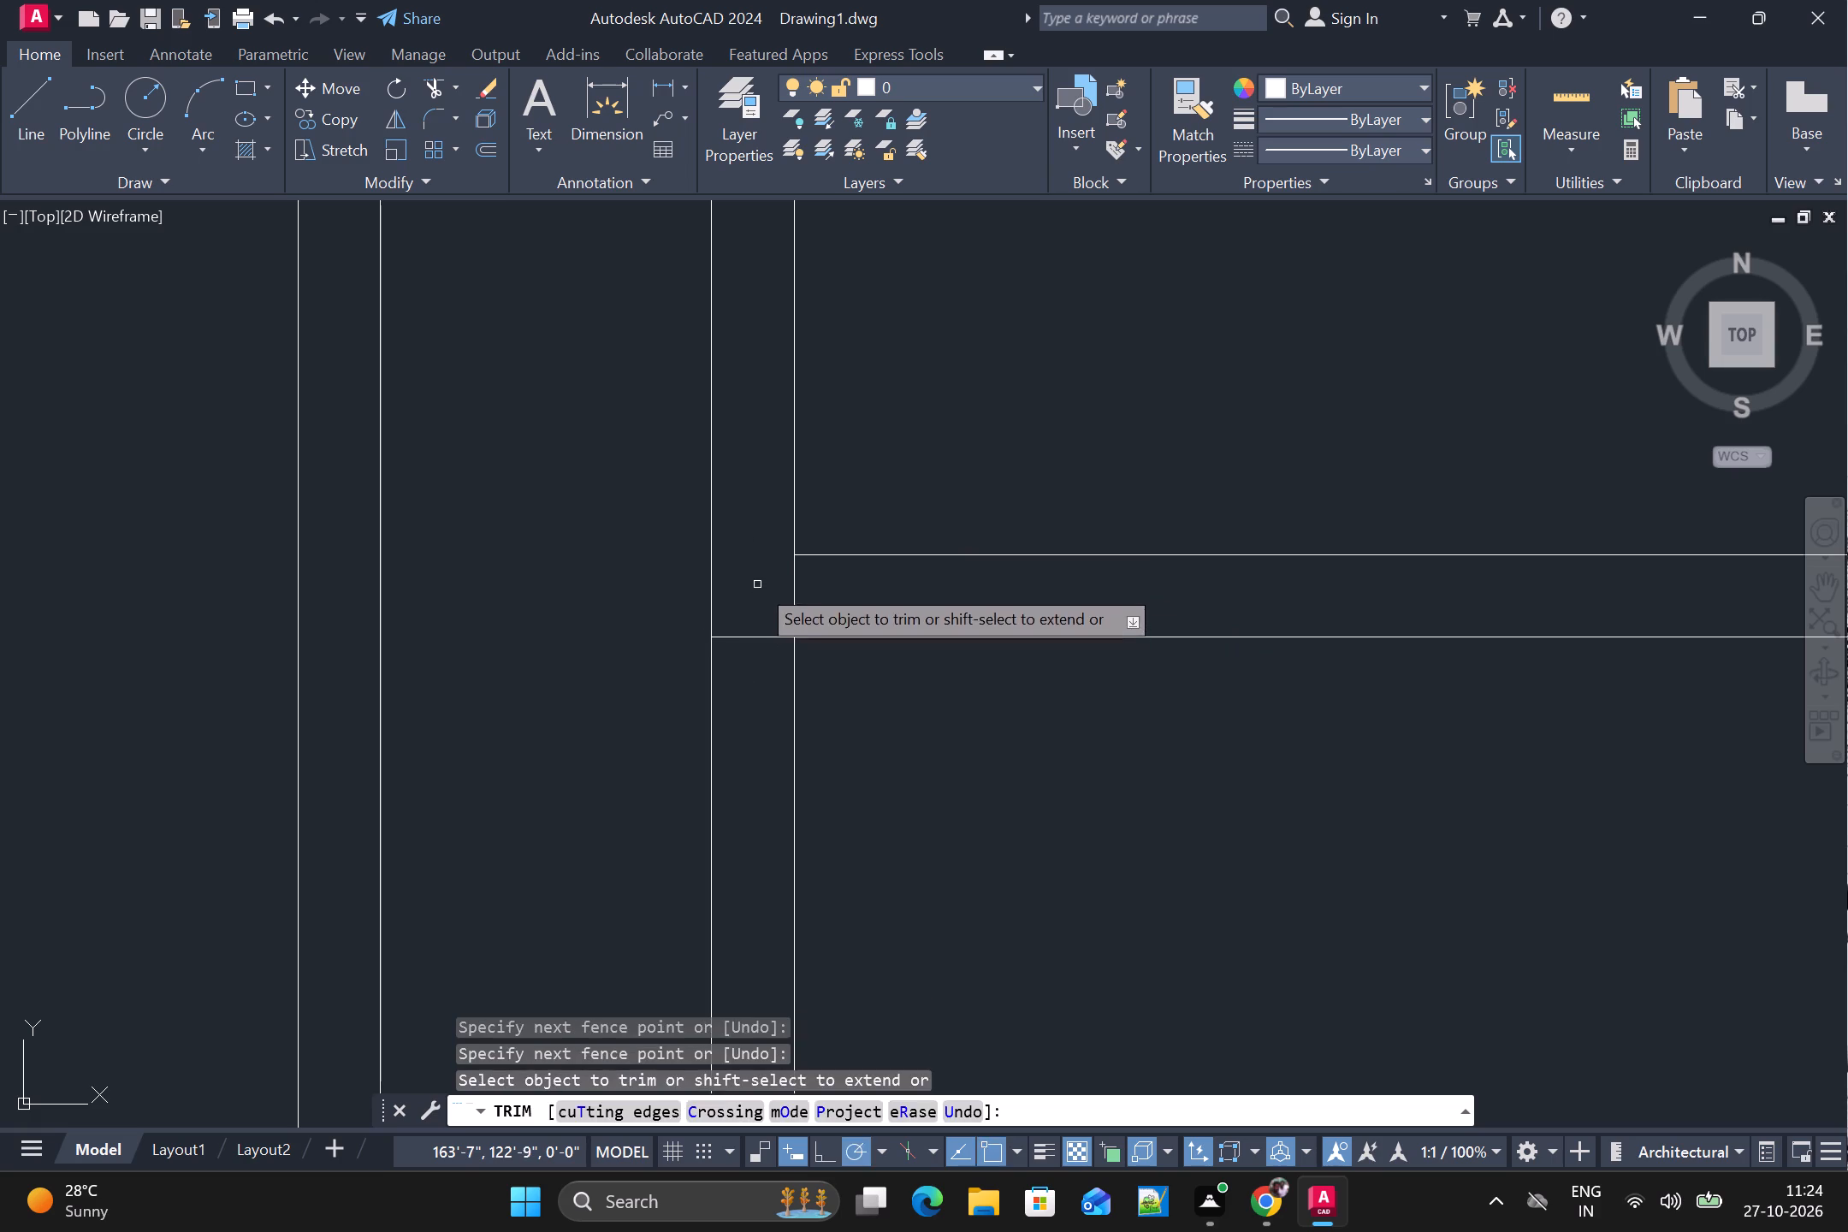
pyautogui.moveTo(758, 584); pyautogui.dragTo(817, 599)
pyautogui.moveTo(743, 608); pyautogui.dragTo(743, 681)
pyautogui.scroll(-3, 743, 665)
pyautogui.scroll(3, 765, 467)
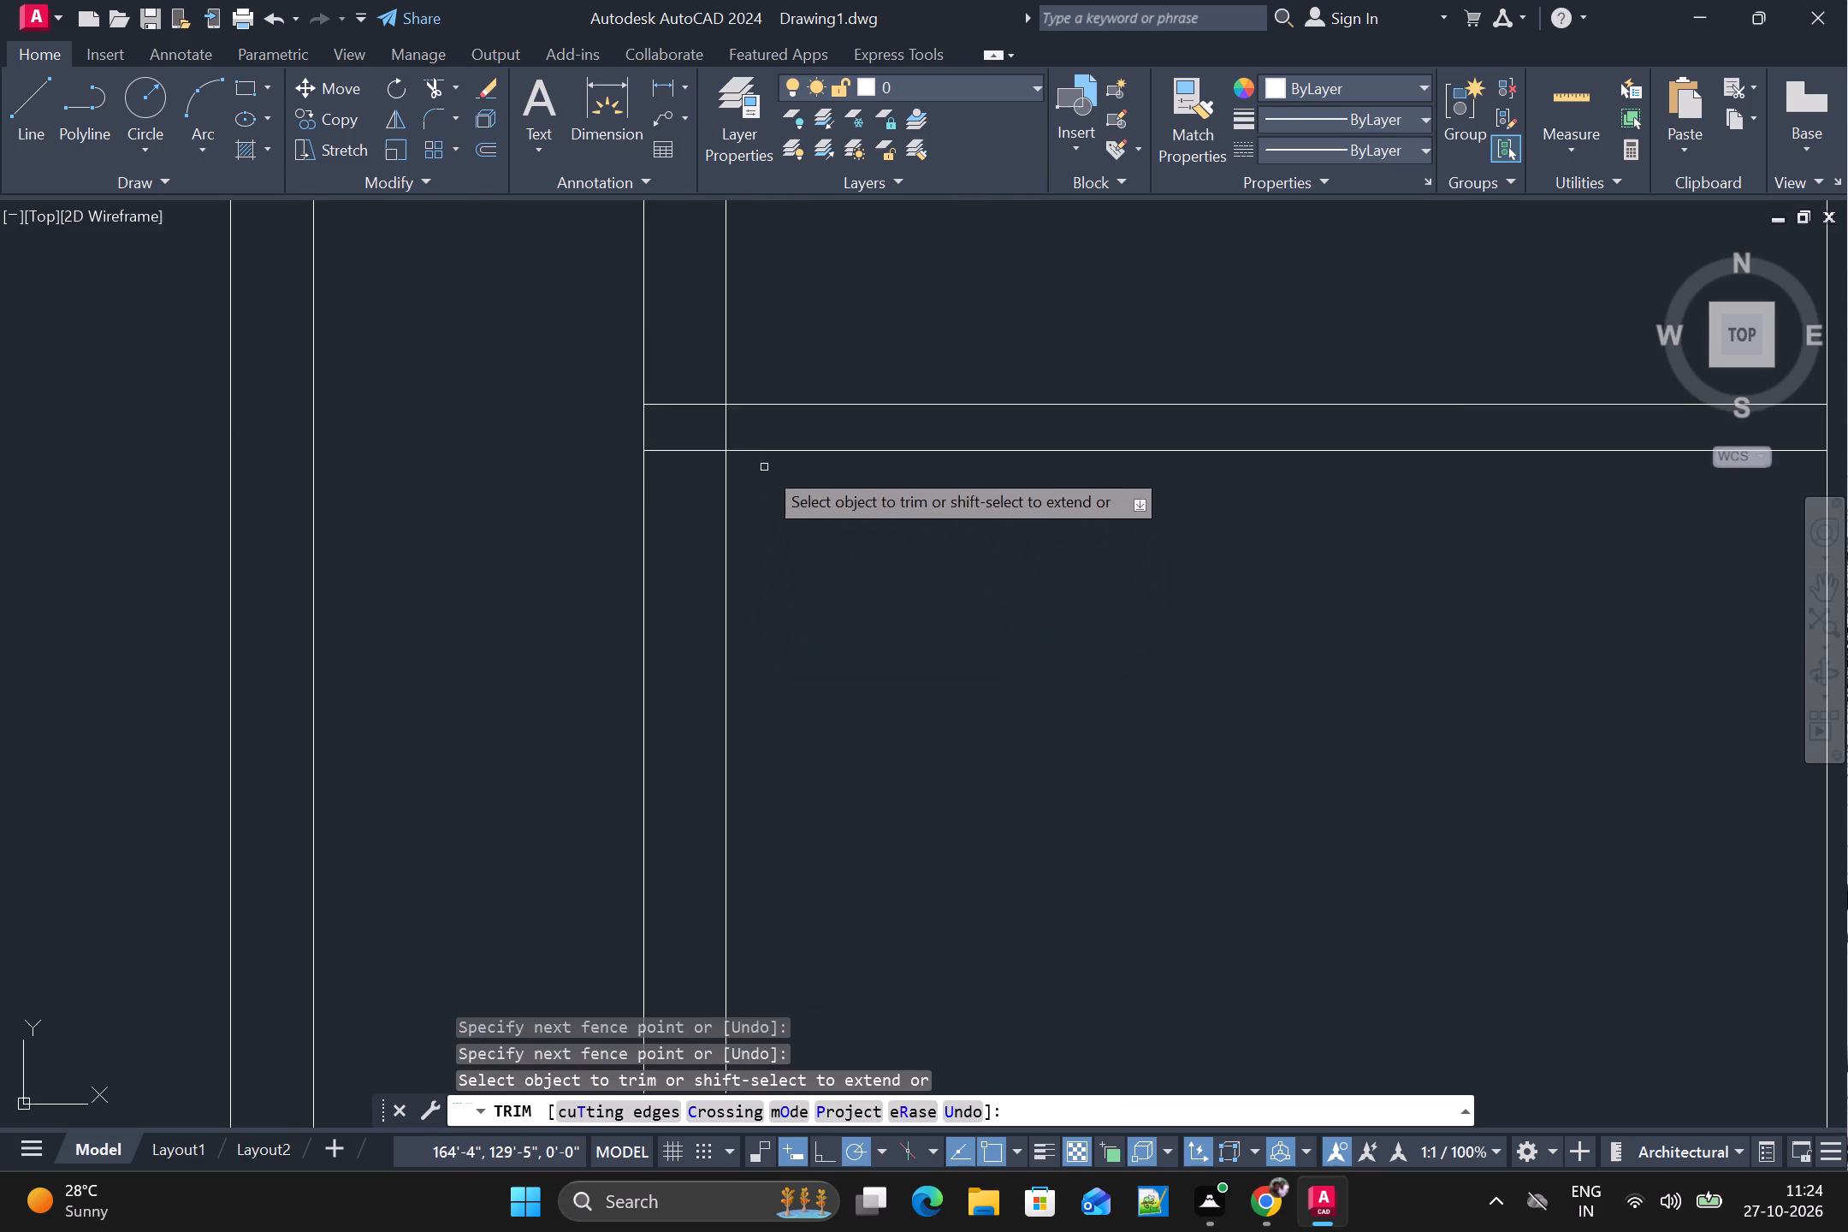
pyautogui.moveTo(687, 389); pyautogui.dragTo(672, 477)
pyautogui.moveTo(676, 413); pyautogui.dragTo(789, 428)
# Trim the crossing lines where the 4' strip's lower and upper horizontal partitions meet the west passage's inner 9" wall.
pyautogui.scroll(-3, 755, 430)
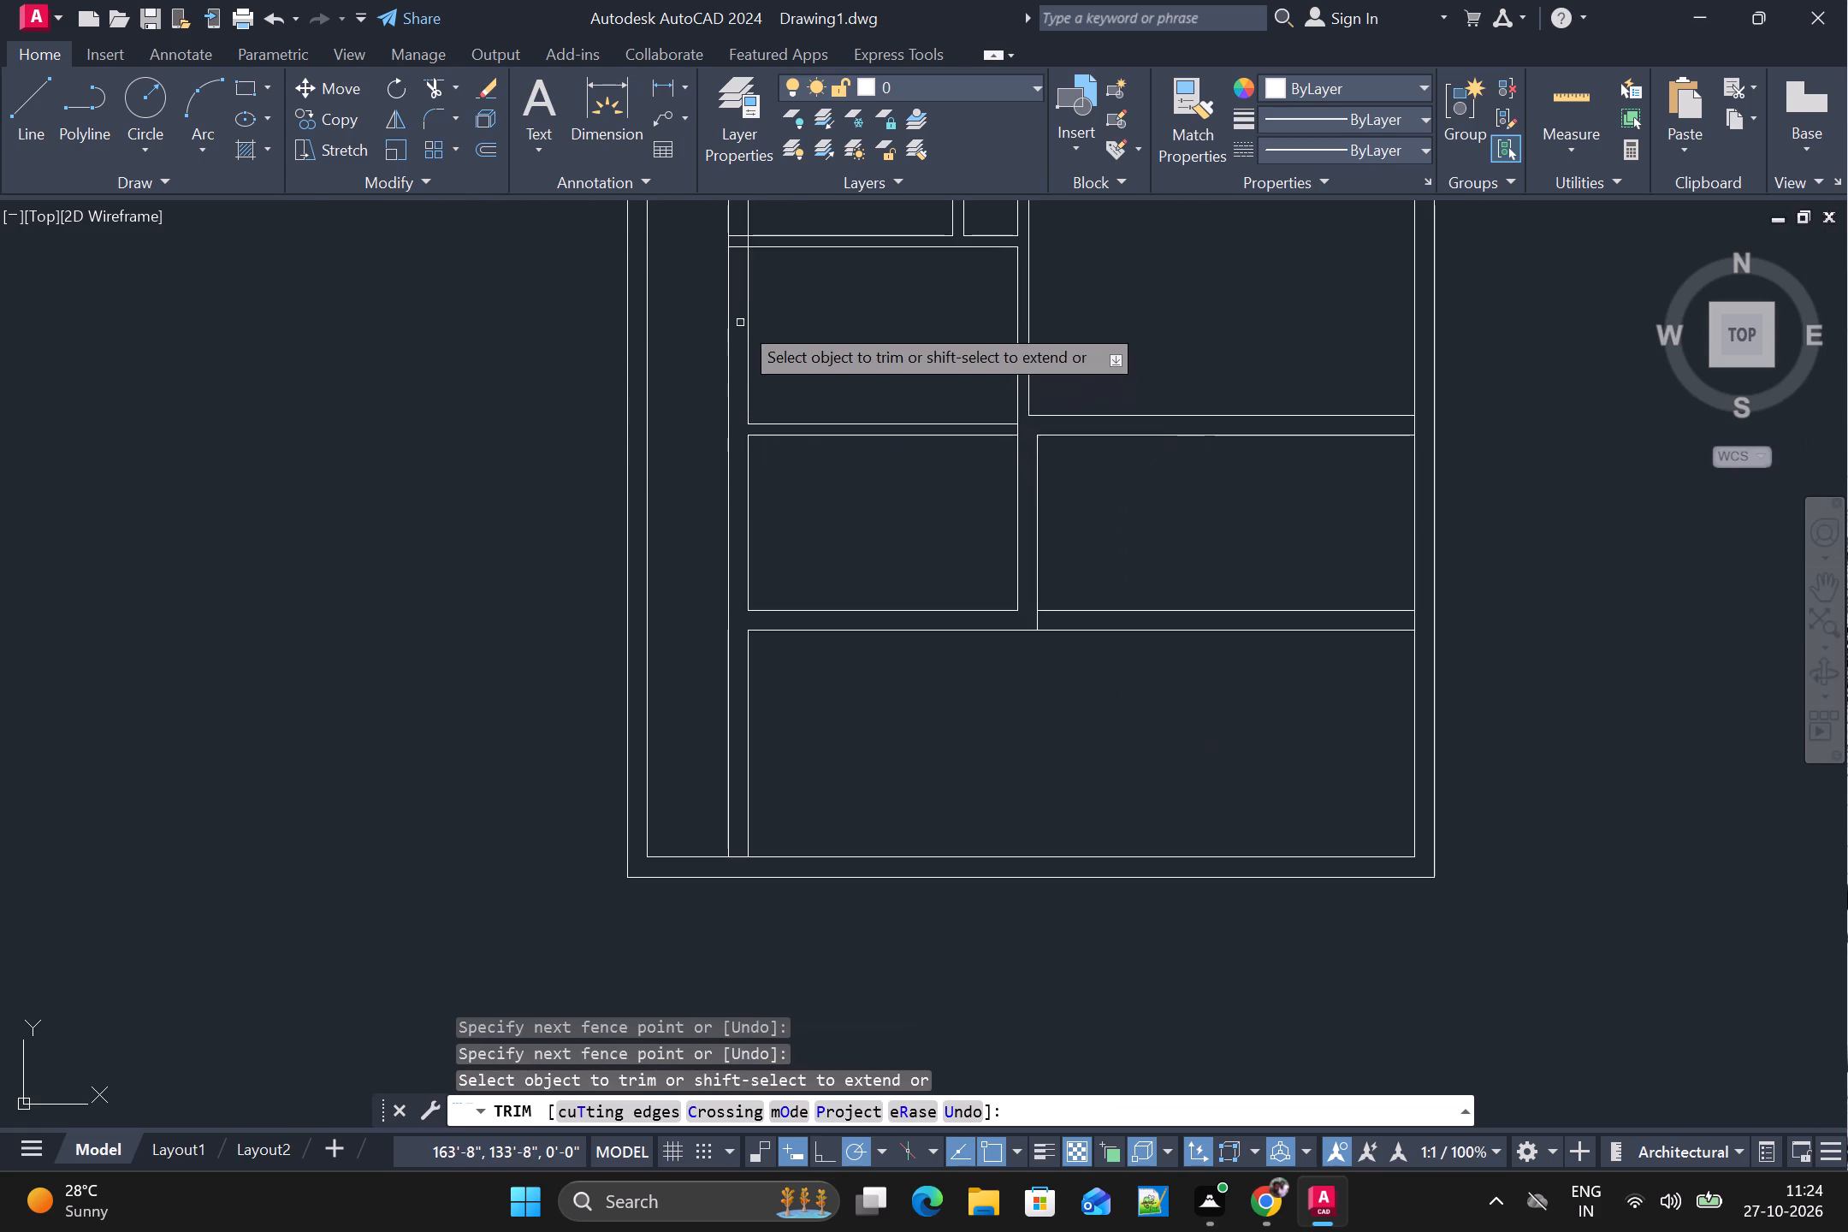
pyautogui.scroll(-1, 739, 311)
pyautogui.moveTo(739, 330); pyautogui.dragTo(726, 653, button='middle')
pyautogui.scroll(3, 737, 610)
pyautogui.moveTo(696, 485); pyautogui.dragTo(695, 485)
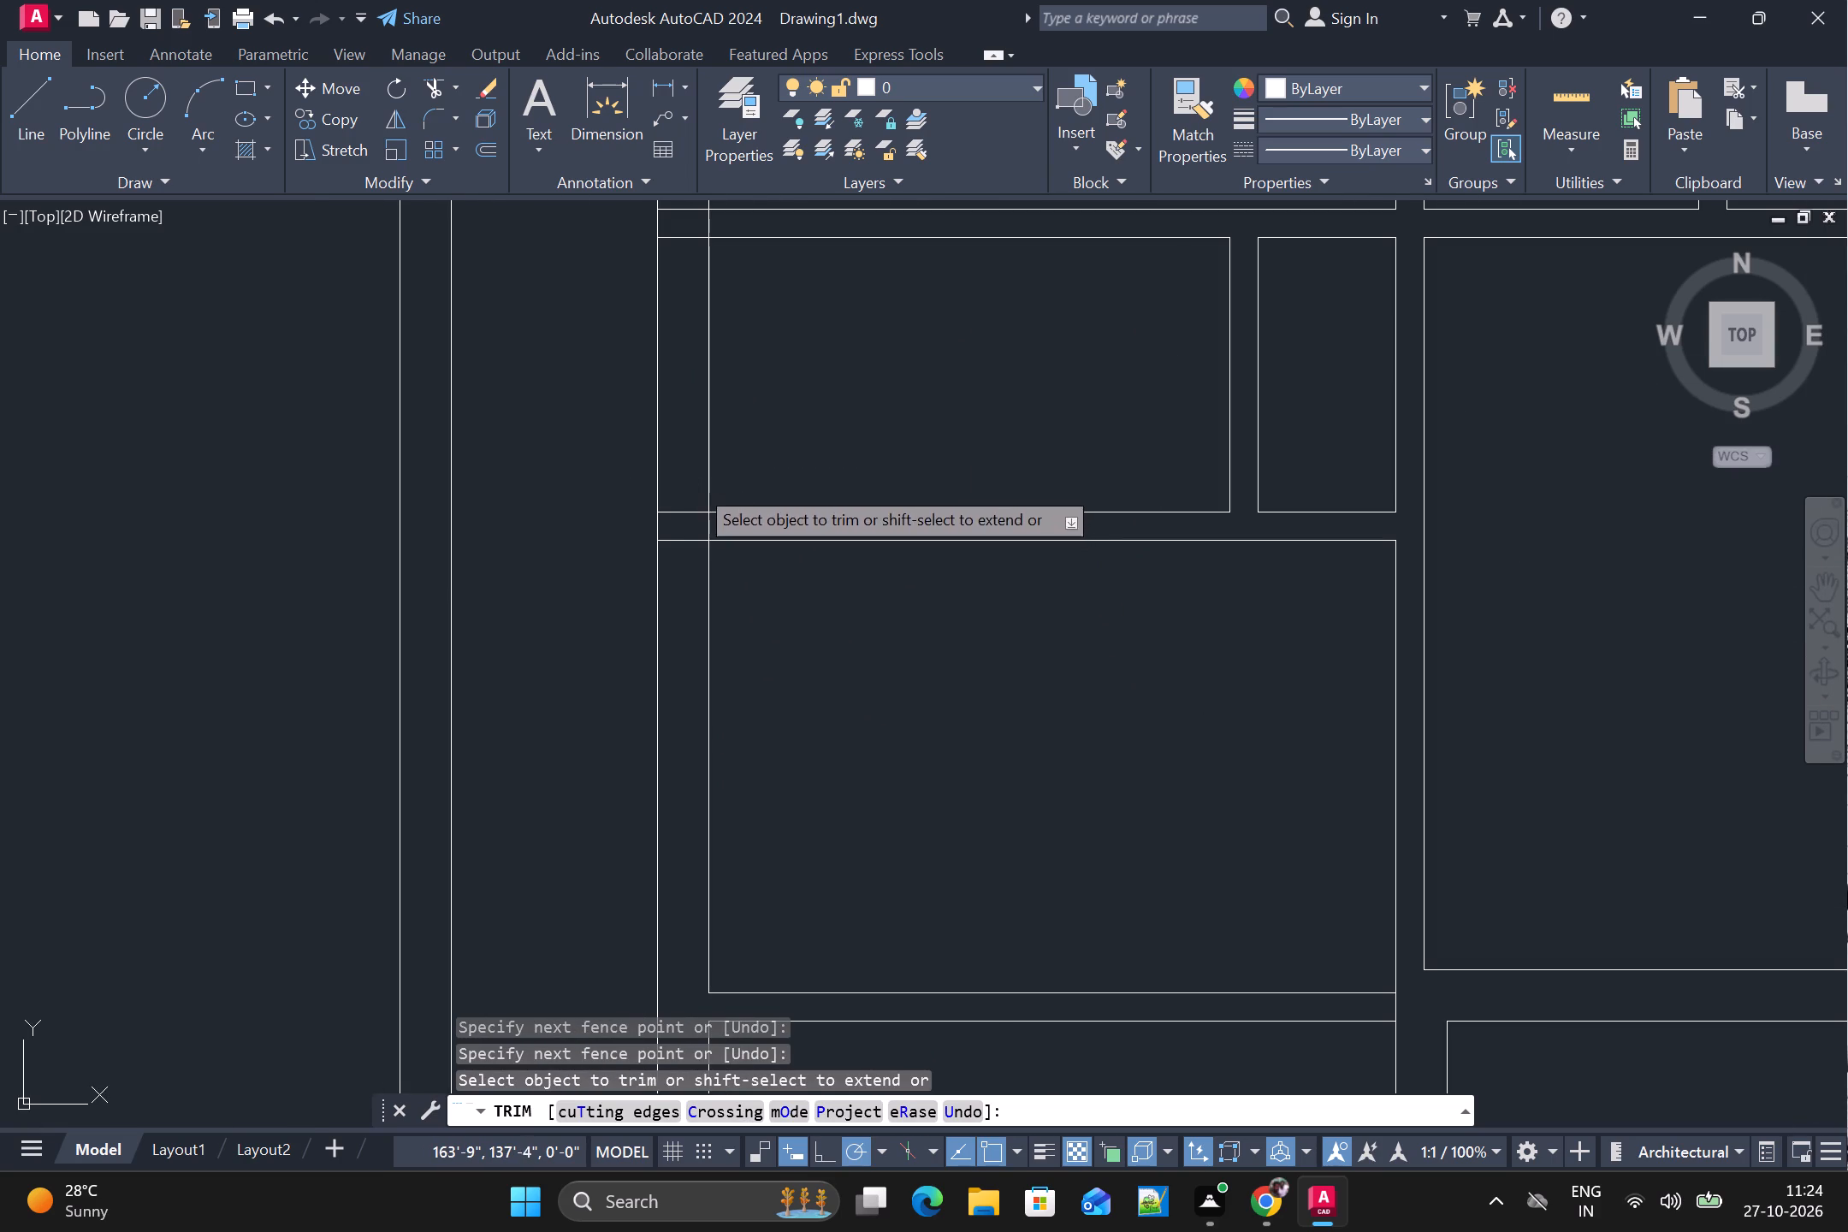
pyautogui.moveTo(695, 485); pyautogui.dragTo(692, 554)
pyautogui.moveTo(691, 524); pyautogui.dragTo(764, 524)
pyautogui.scroll(-3, 764, 524)
pyautogui.scroll(3, 737, 416)
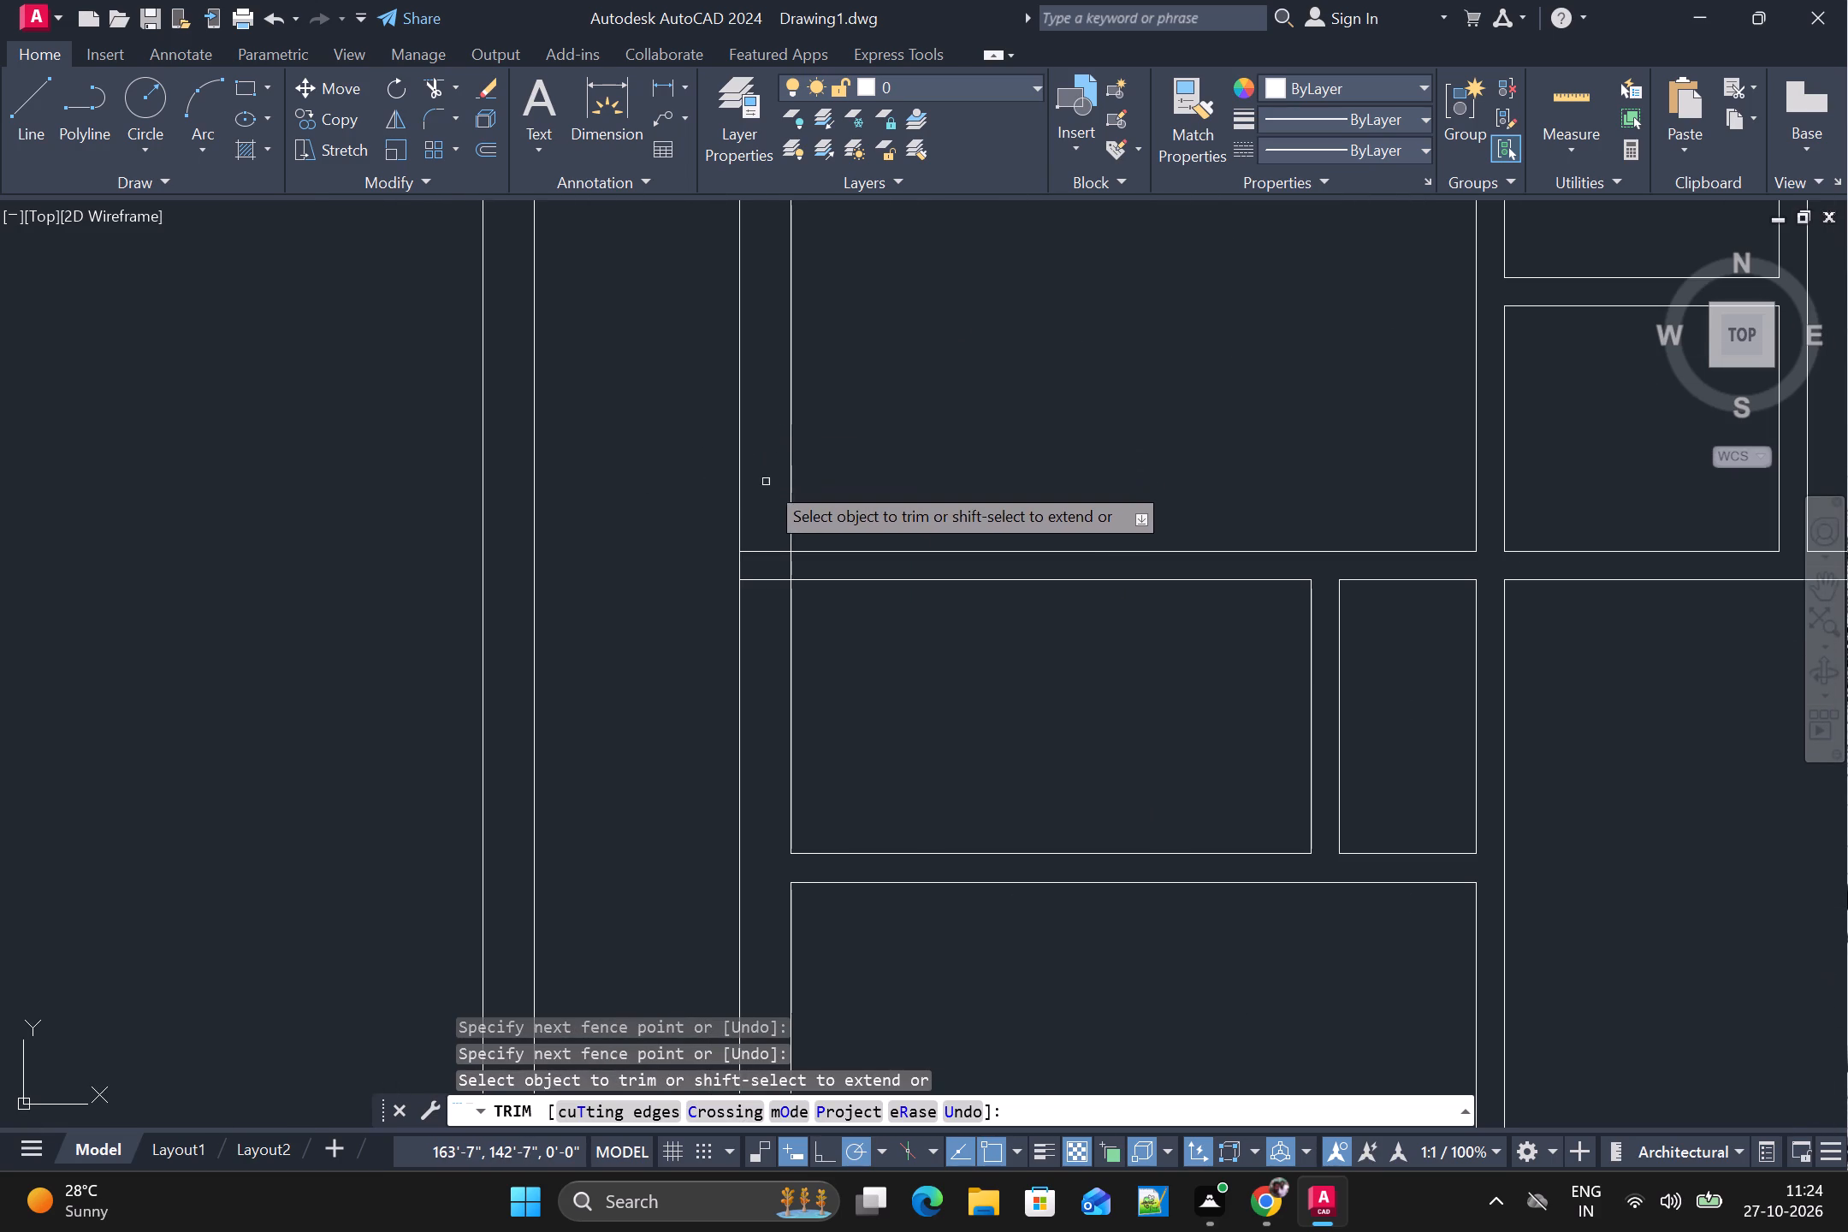
pyautogui.moveTo(770, 494); pyautogui.dragTo(758, 620)
pyautogui.moveTo(780, 555); pyautogui.dragTo(803, 563)
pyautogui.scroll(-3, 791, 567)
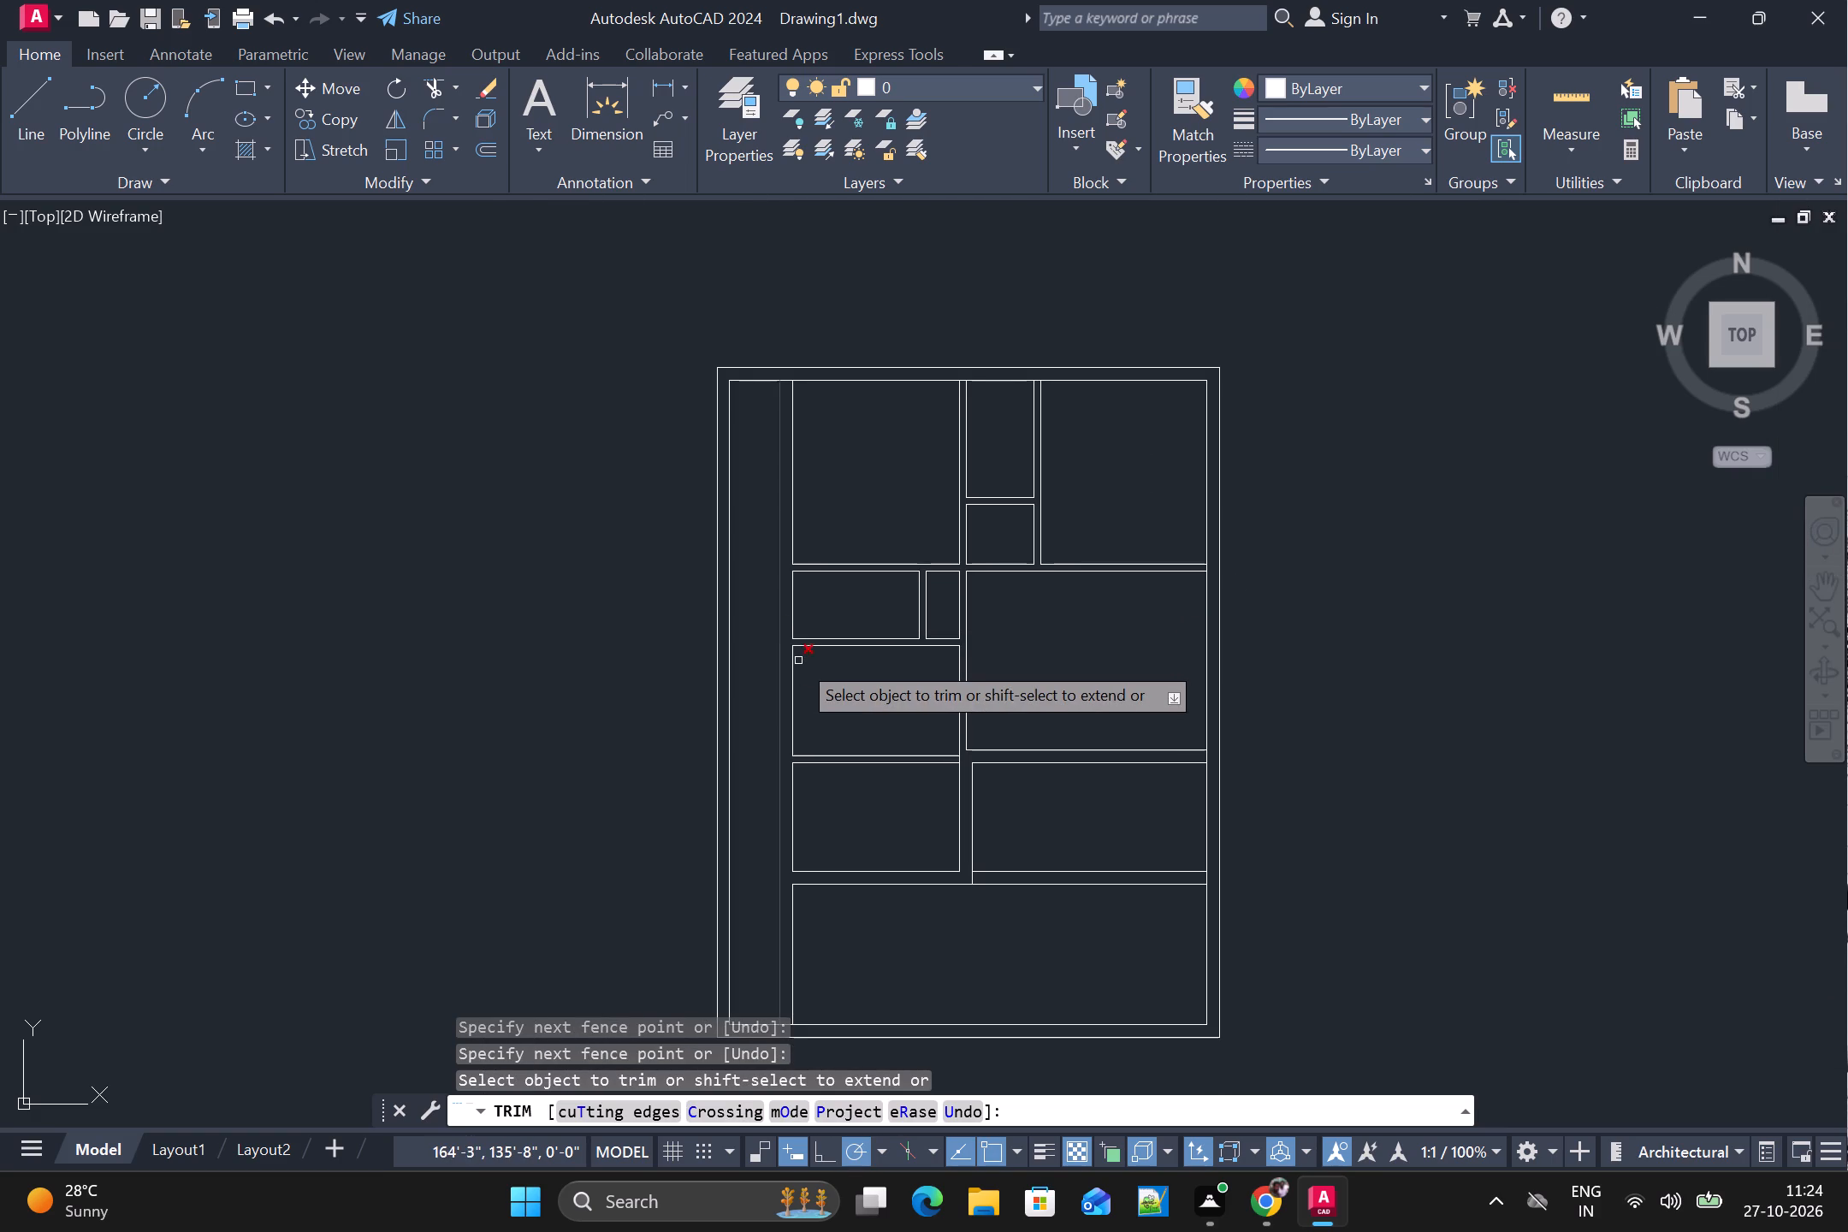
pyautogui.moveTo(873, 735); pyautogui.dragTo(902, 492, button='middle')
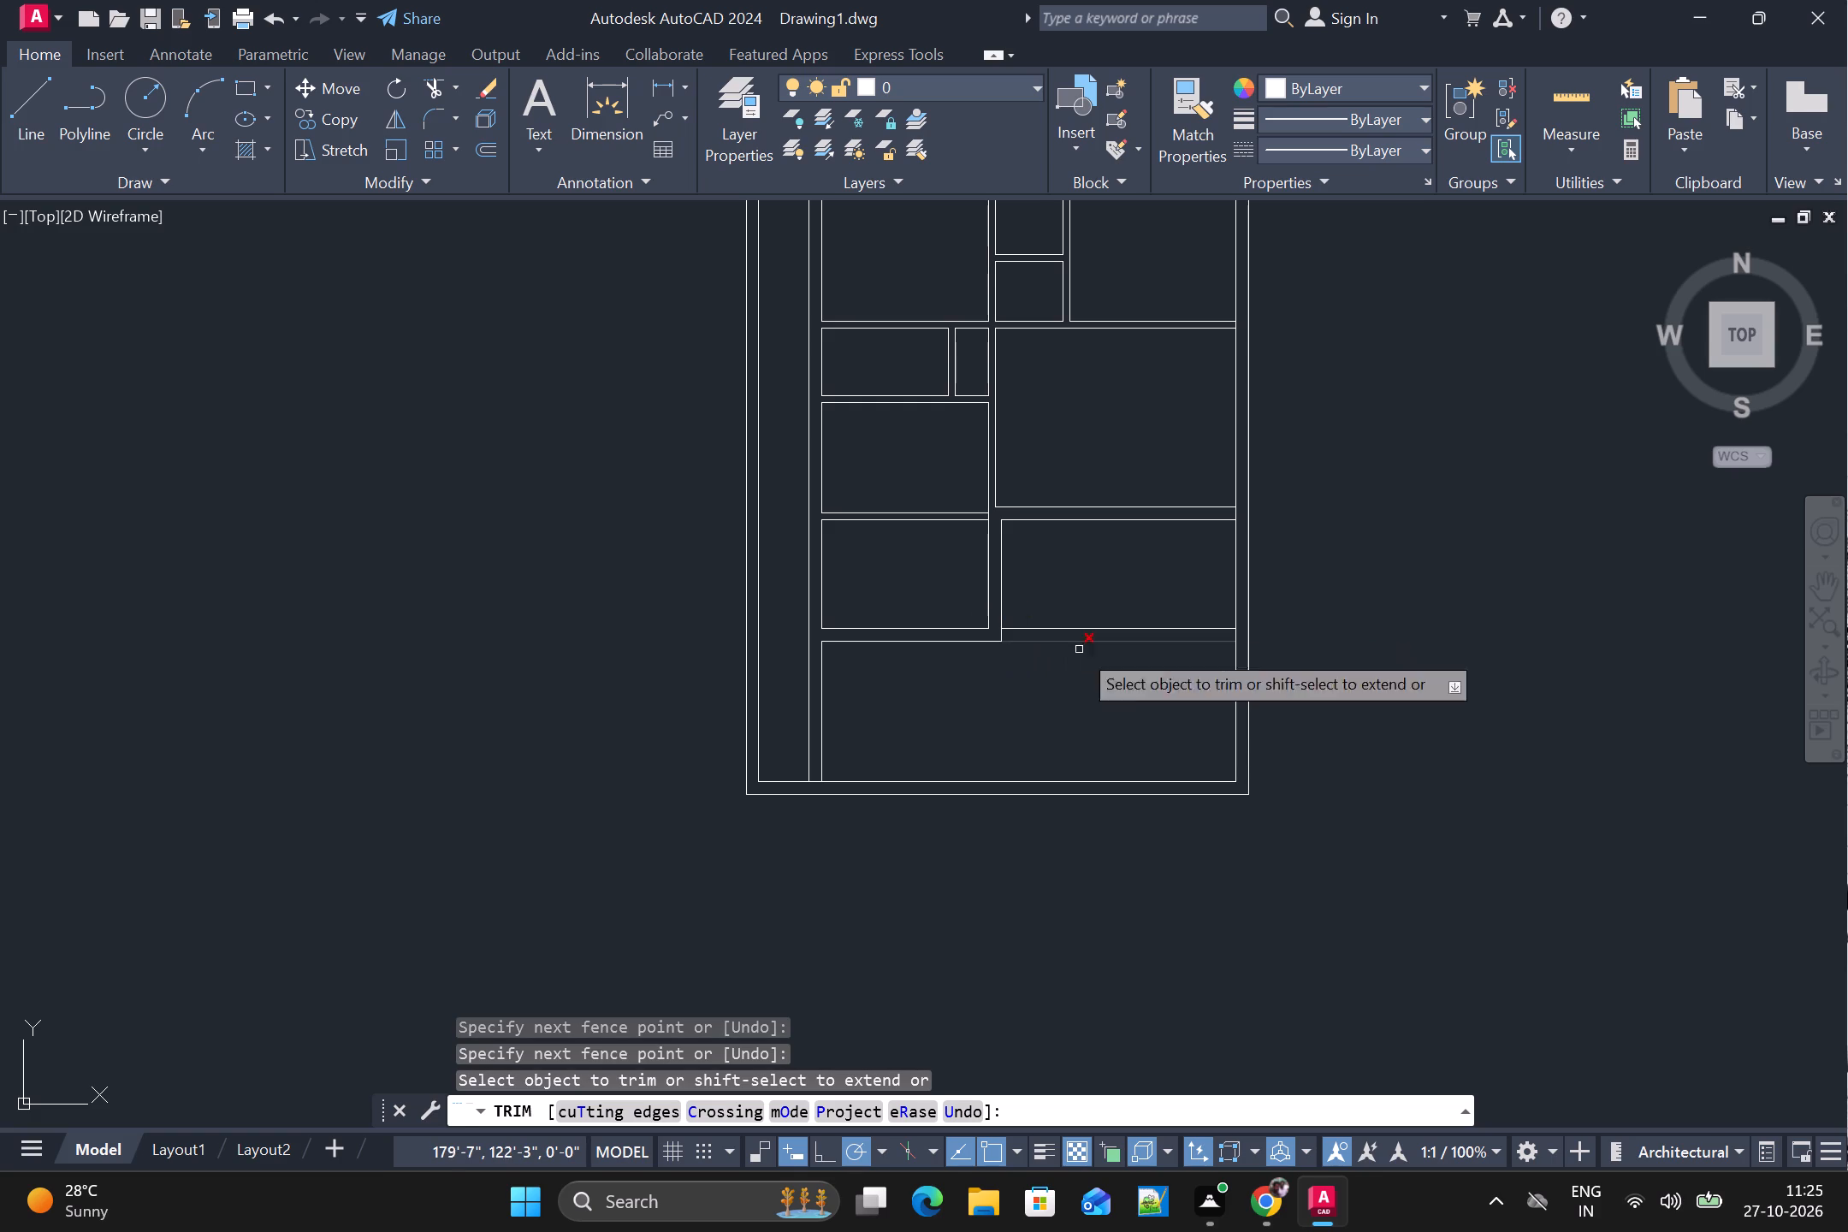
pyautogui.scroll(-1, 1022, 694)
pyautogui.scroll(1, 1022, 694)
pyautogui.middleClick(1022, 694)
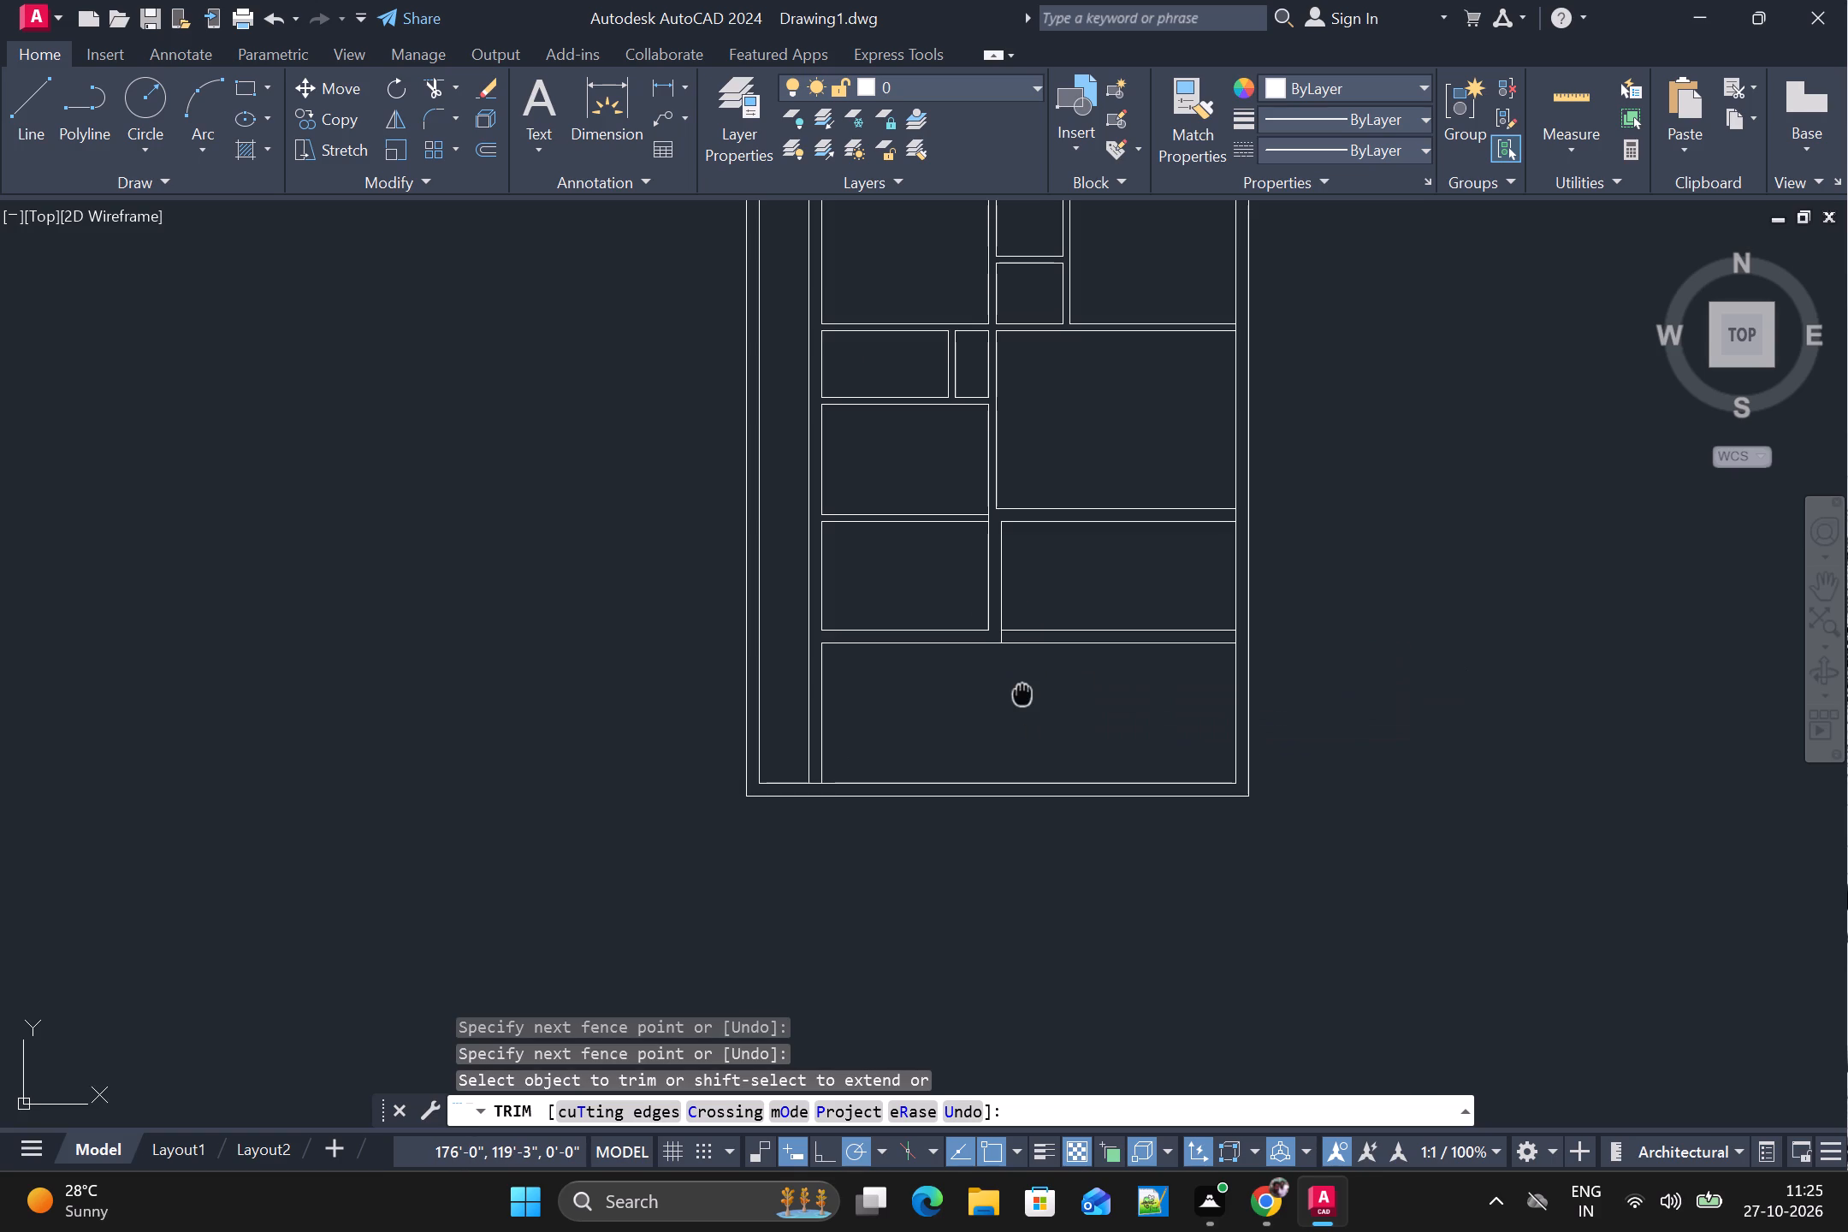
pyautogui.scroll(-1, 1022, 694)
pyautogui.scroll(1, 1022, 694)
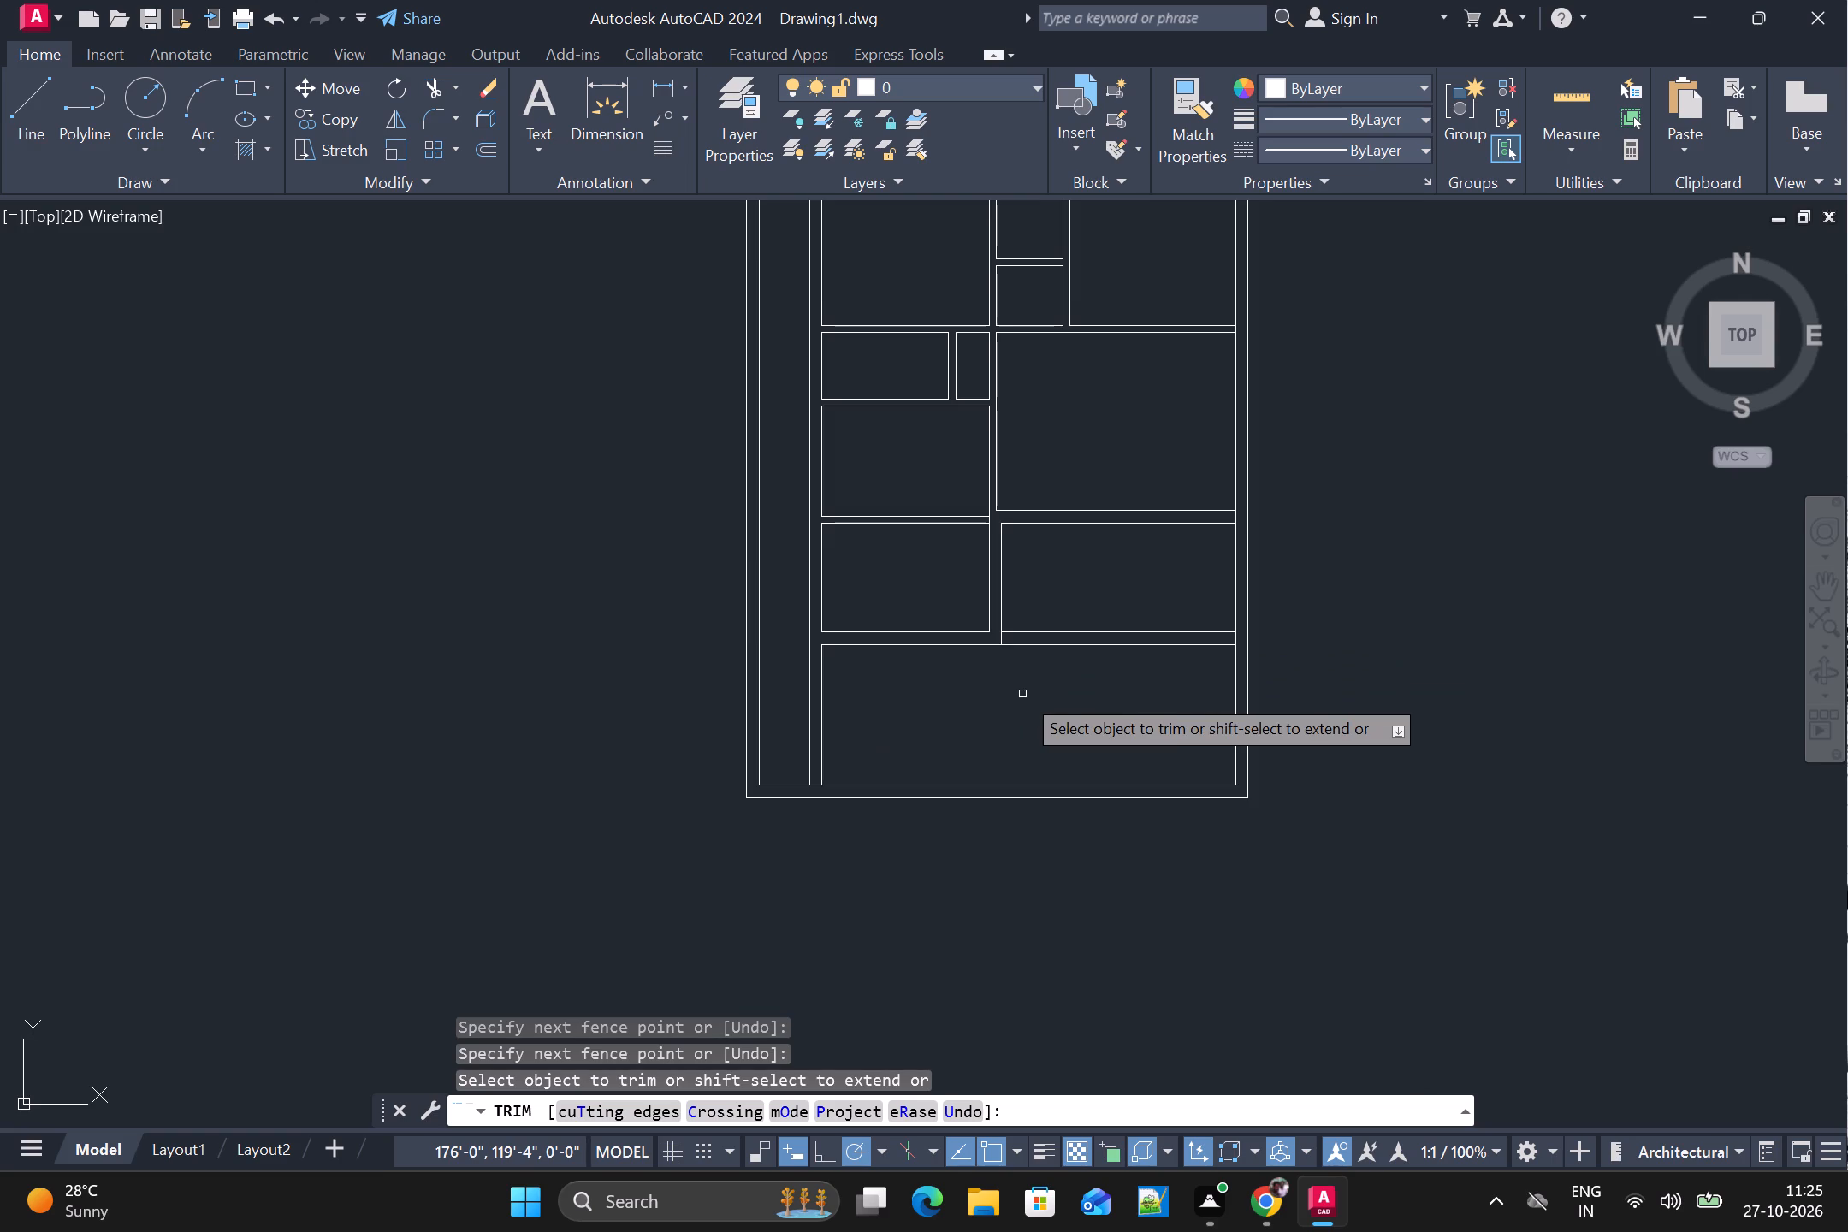
# End trimming and examine the whole floor plan, checking the wall and partition junctions around the rooms.
pyautogui.scroll(-2, 1022, 694)
pyautogui.scroll(2, 1022, 694)
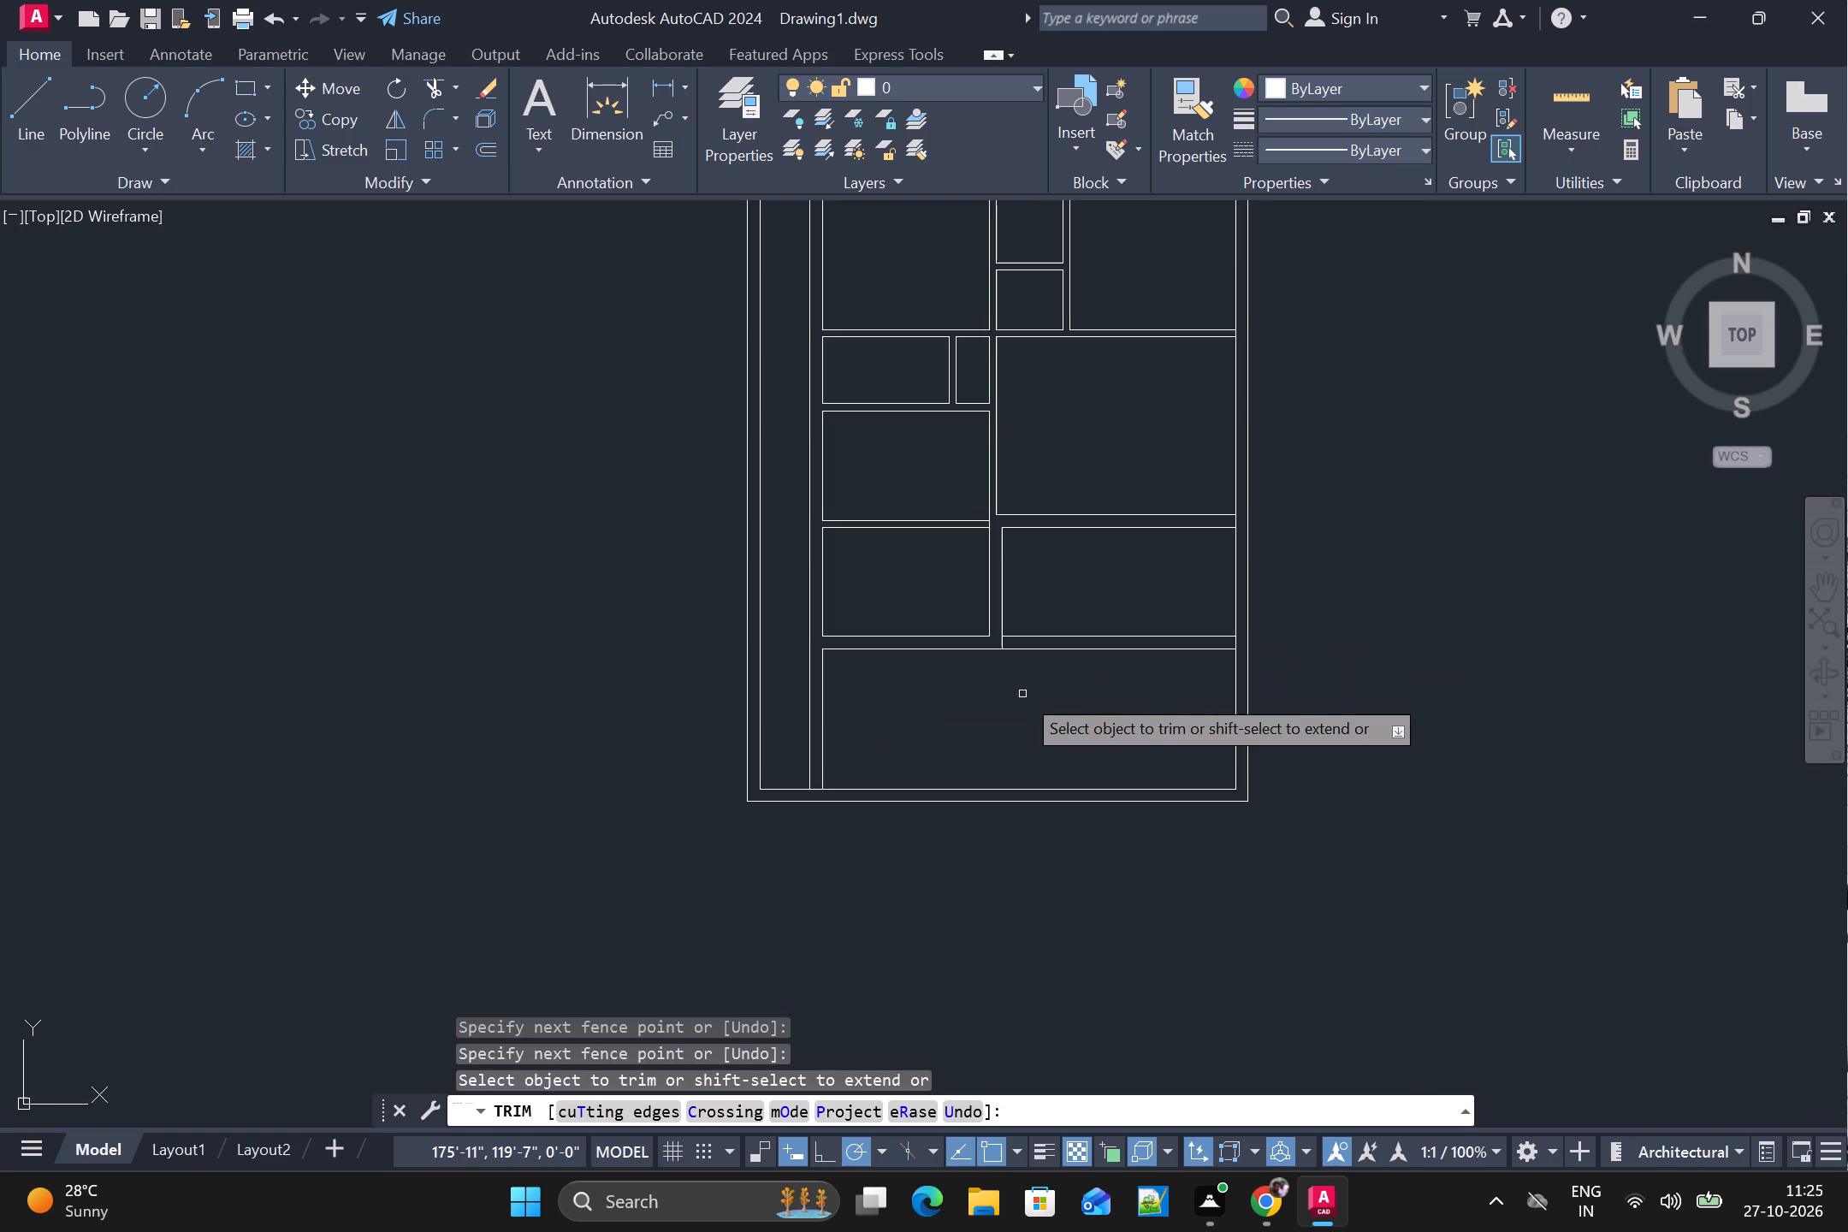
pyautogui.press('Escape')
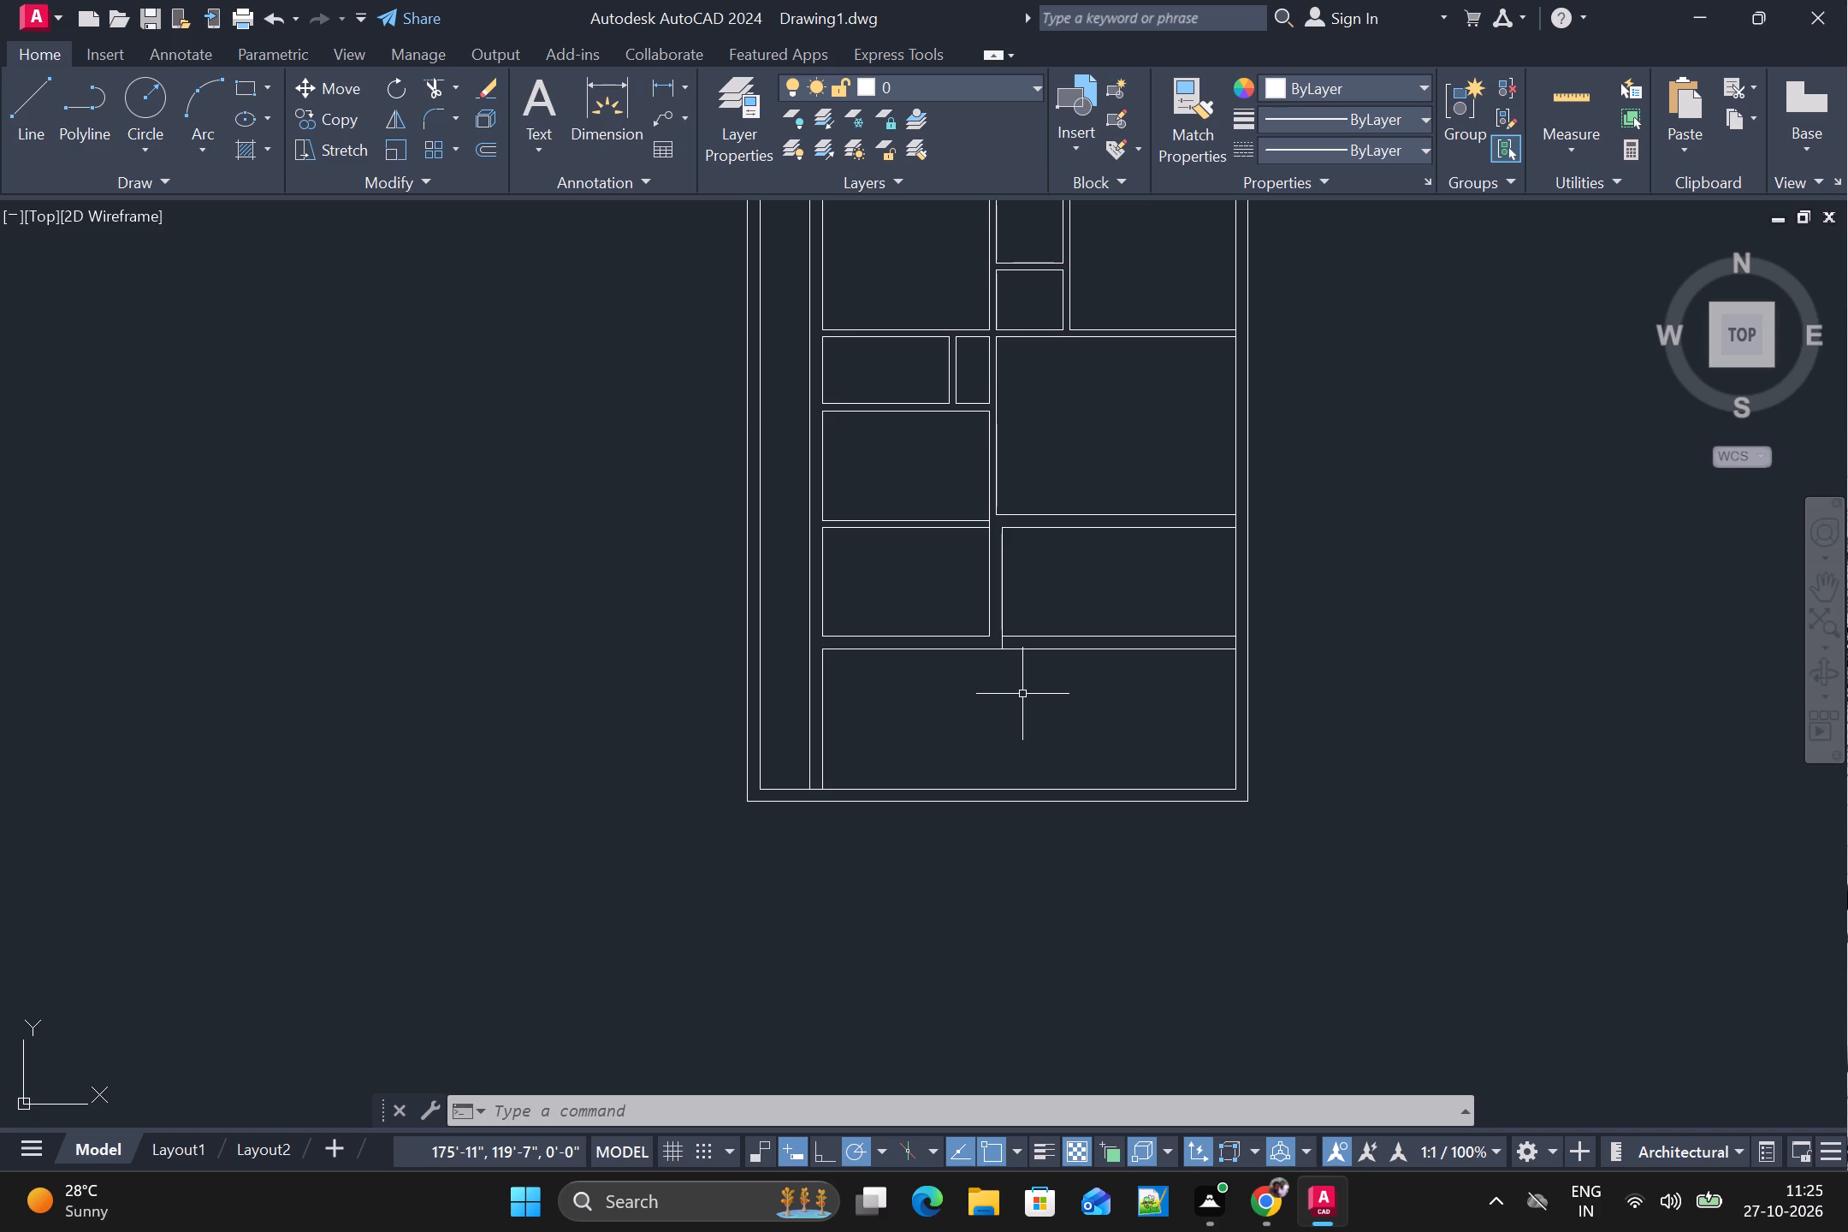
pyautogui.scroll(-1, 998, 717)
pyautogui.scroll(1, 1013, 724)
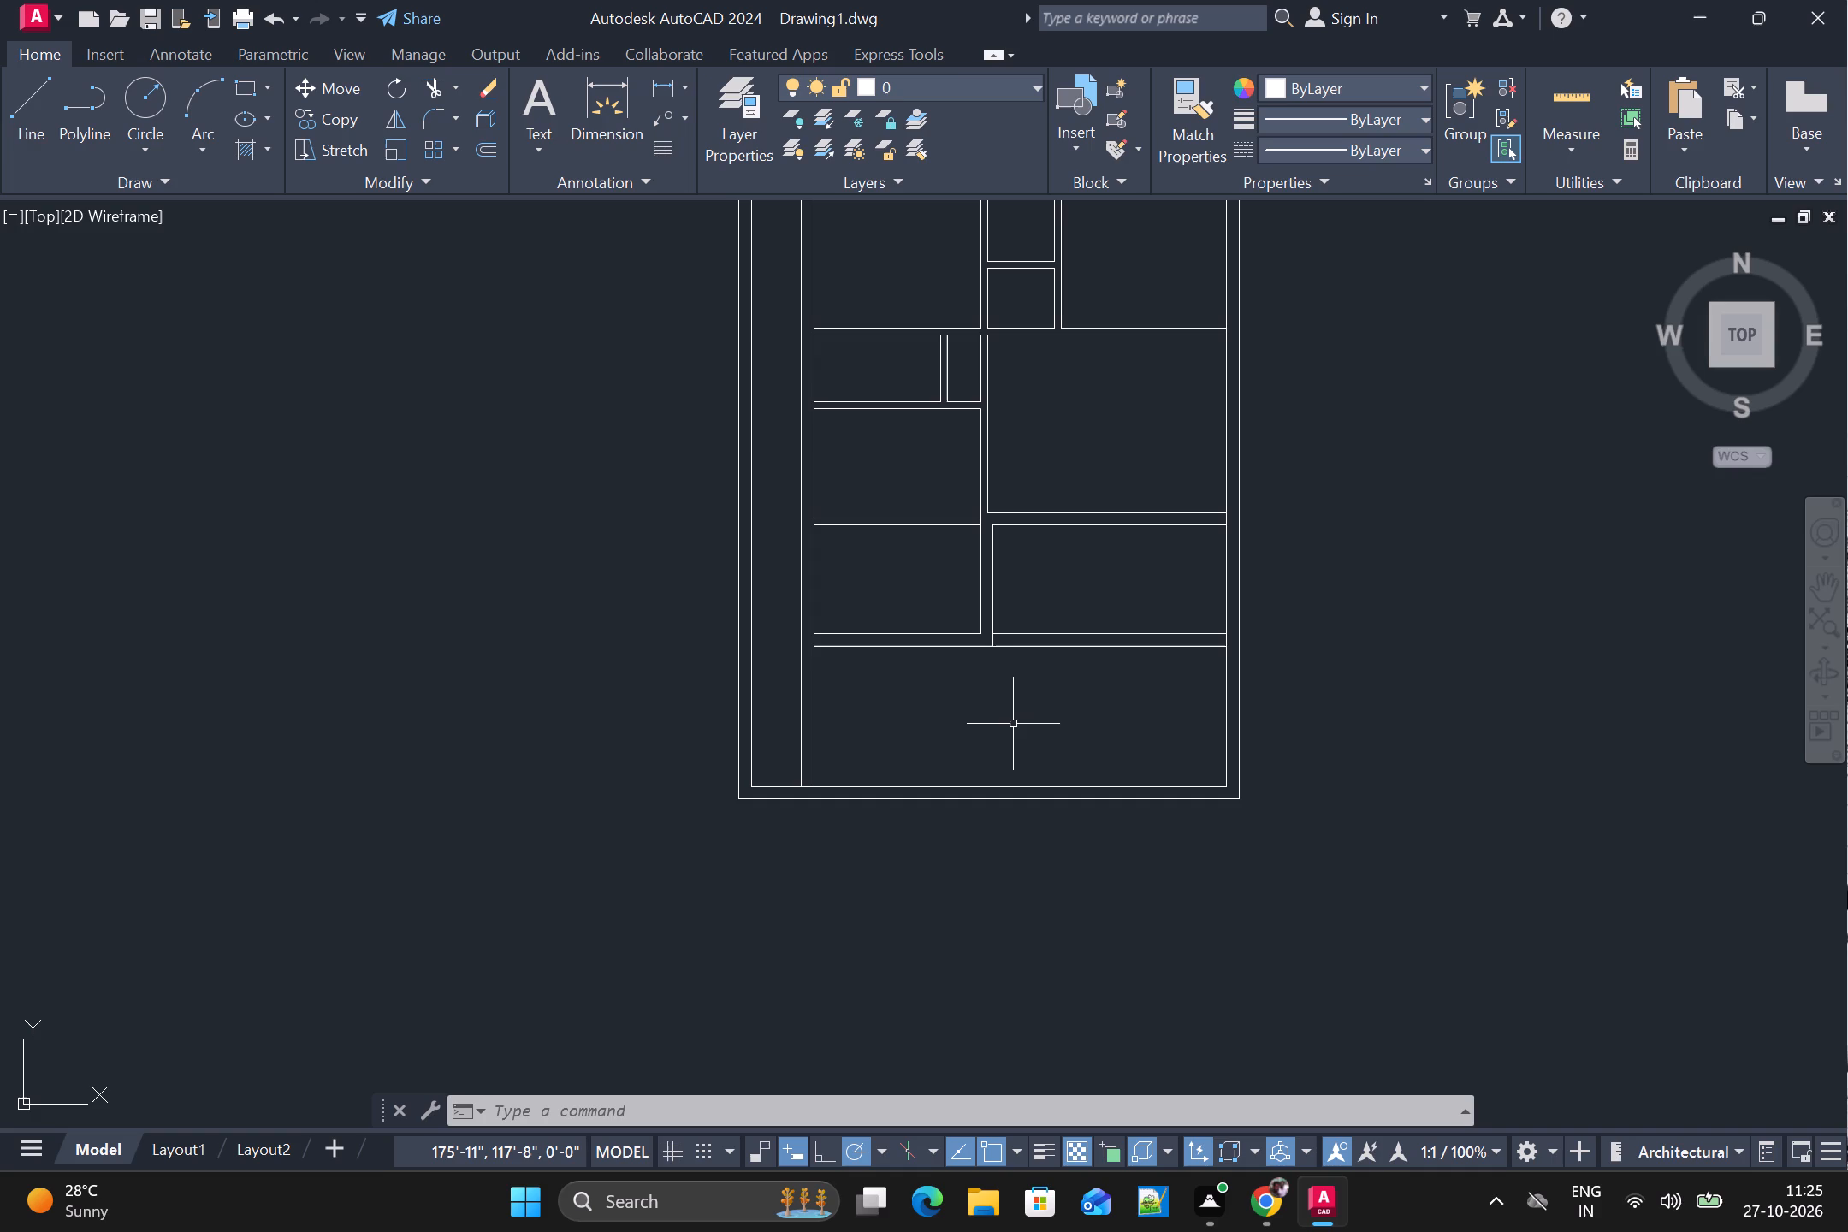
pyautogui.scroll(-1, 1013, 724)
pyautogui.middleClick(1013, 724)
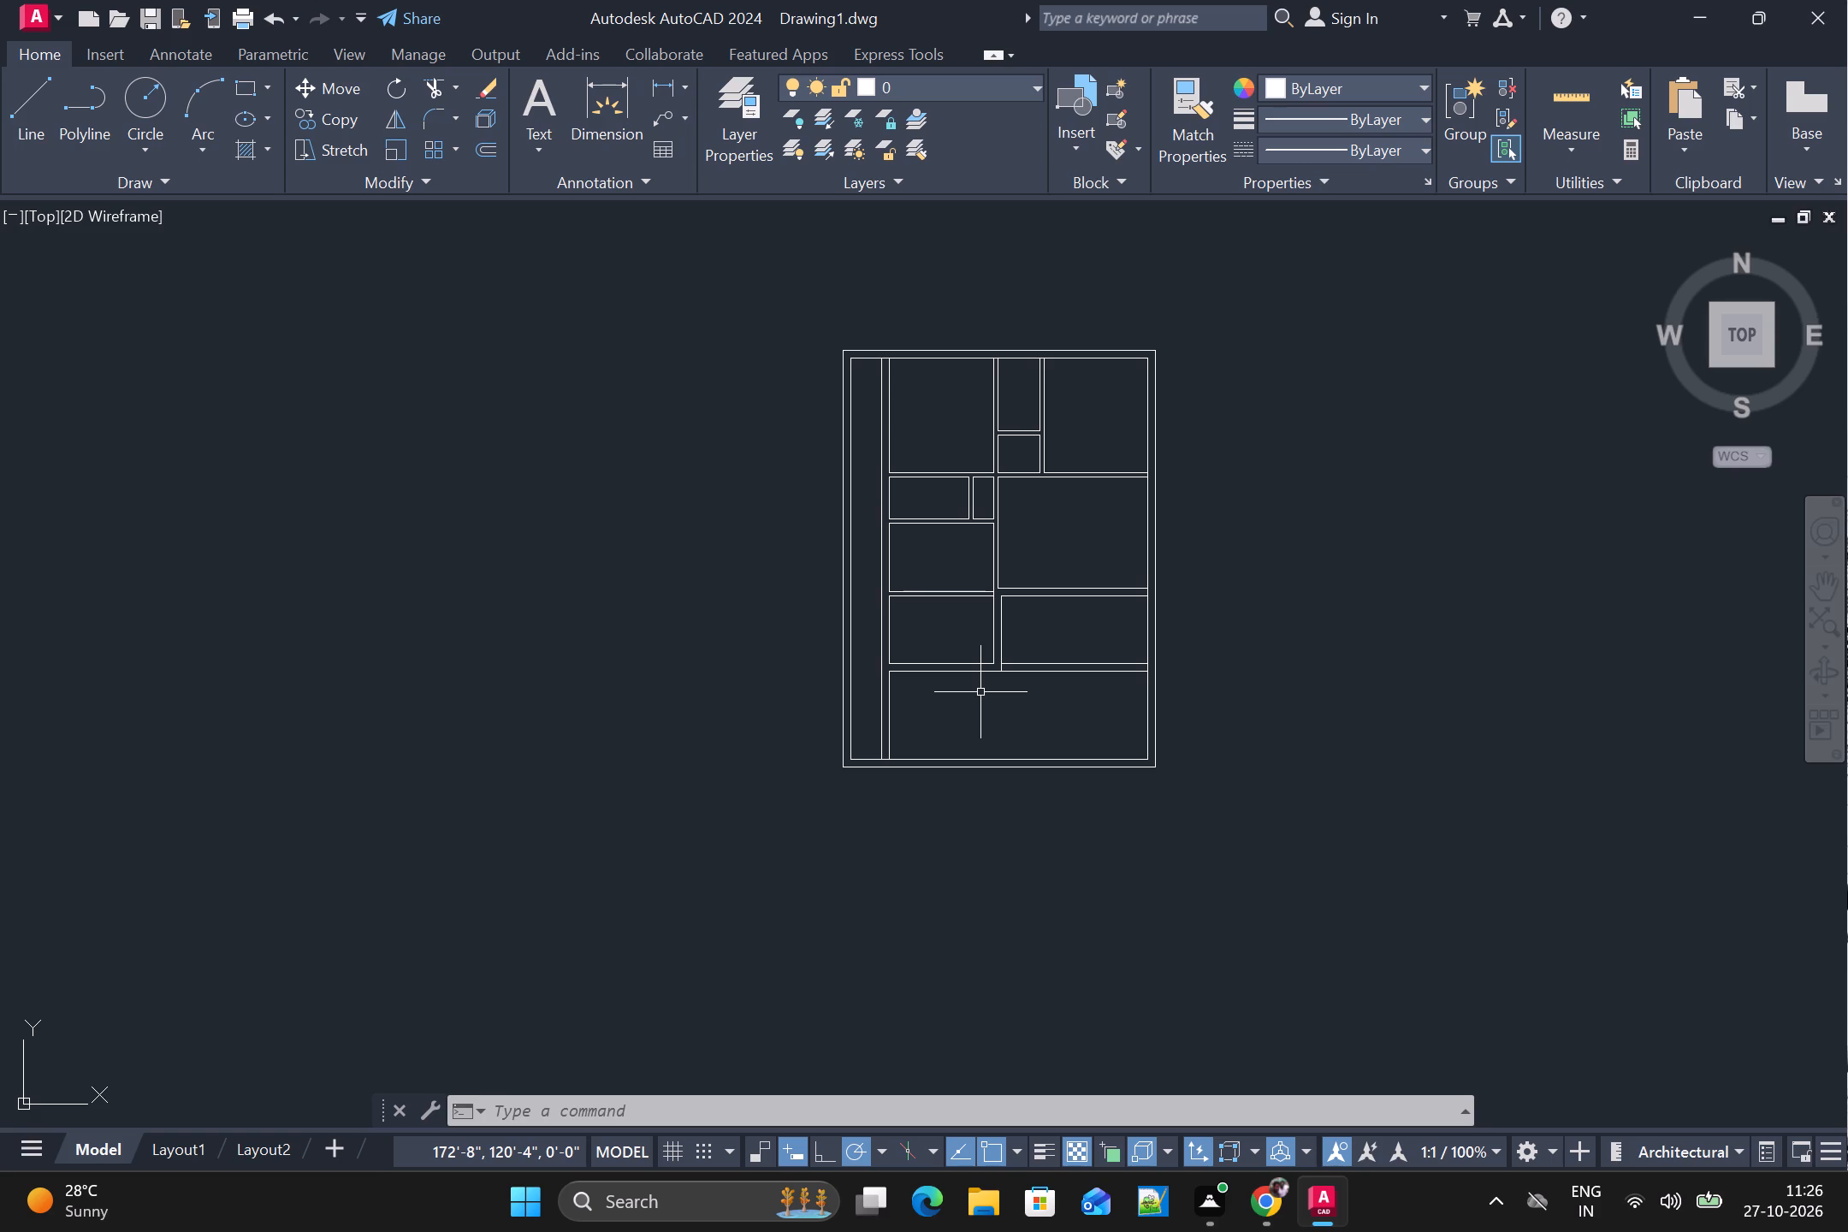
pyautogui.scroll(1, 980, 692)
pyautogui.scroll(-1, 980, 692)
pyautogui.moveTo(998, 687); pyautogui.dragTo(993, 663, button='middle')
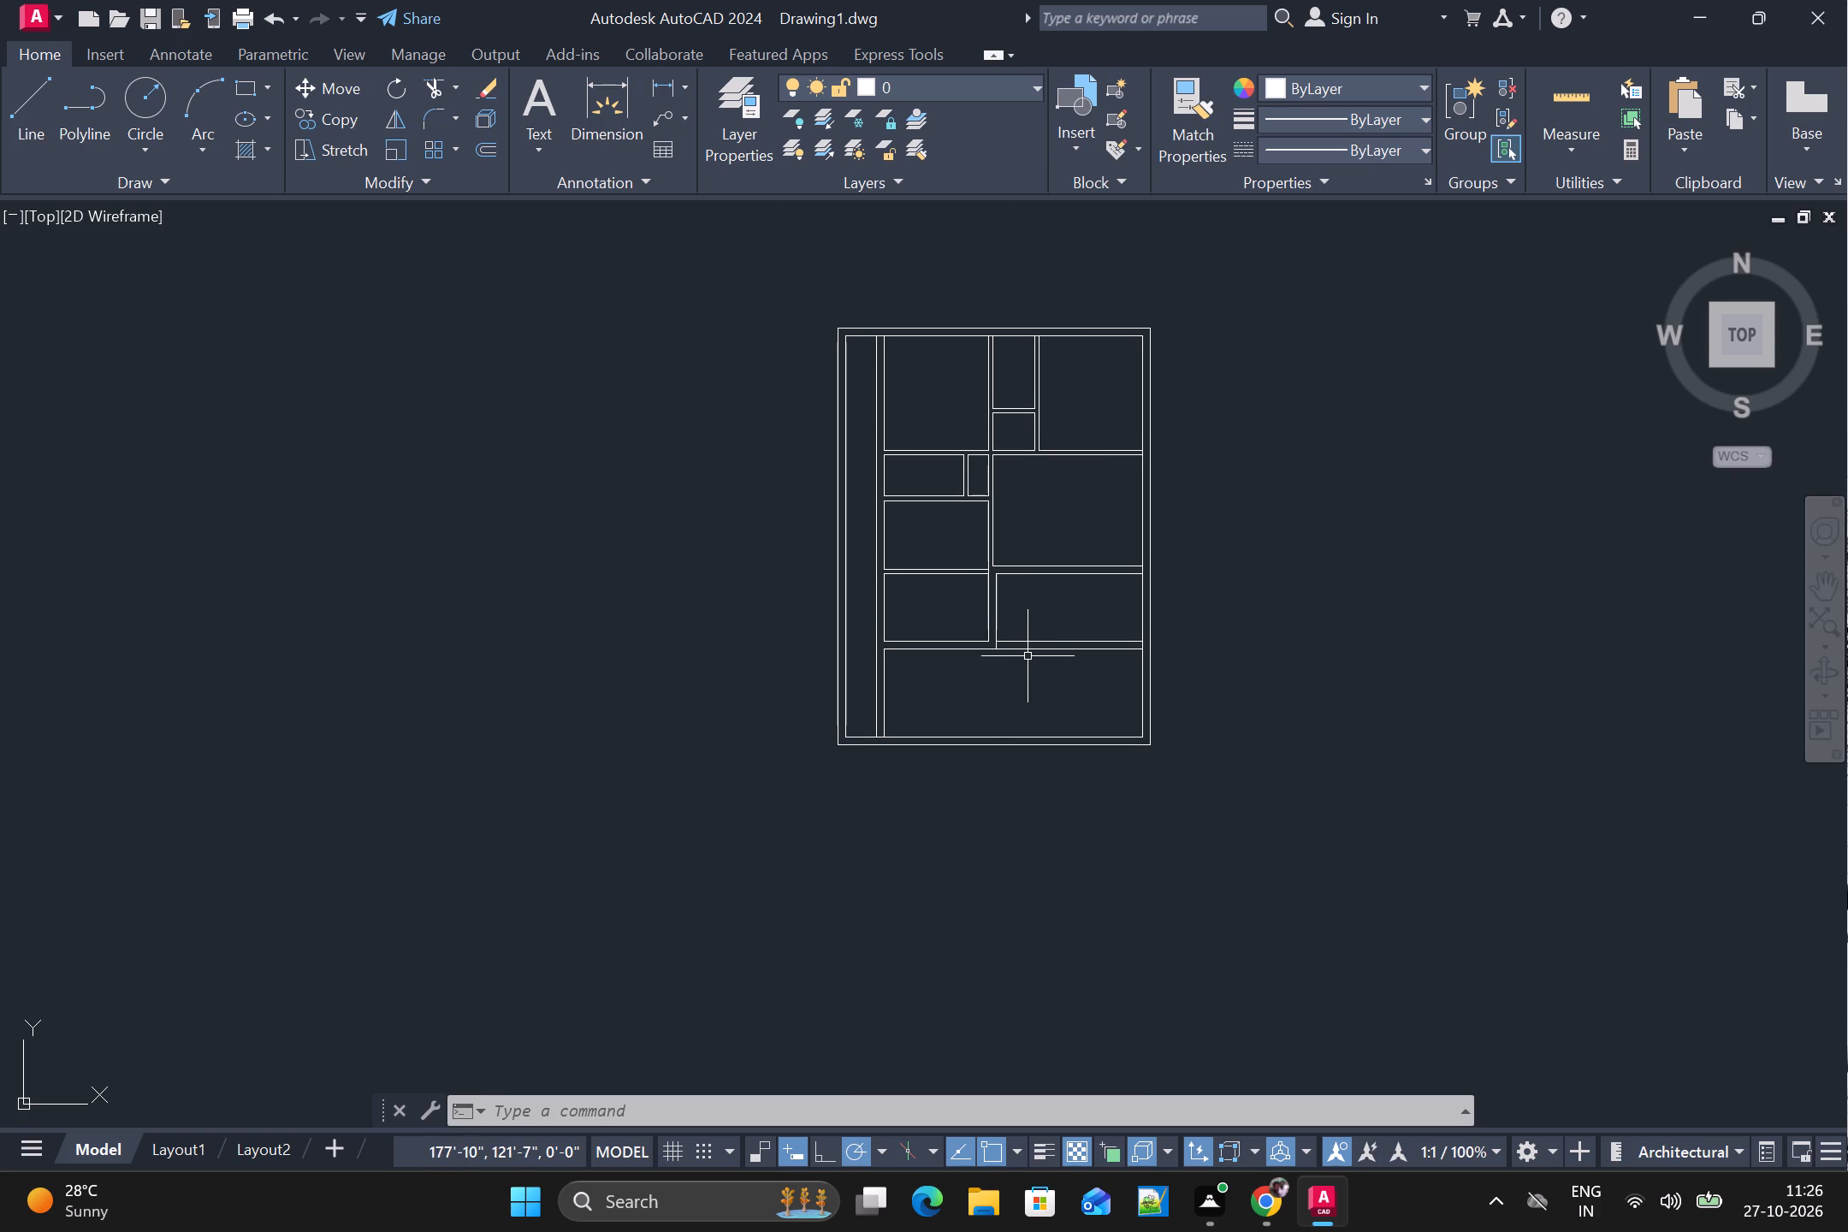
# Switch to the WhatsApp chat in Chrome to consult the reference floor plan.
pyautogui.hotkey('alt', 'Tab')
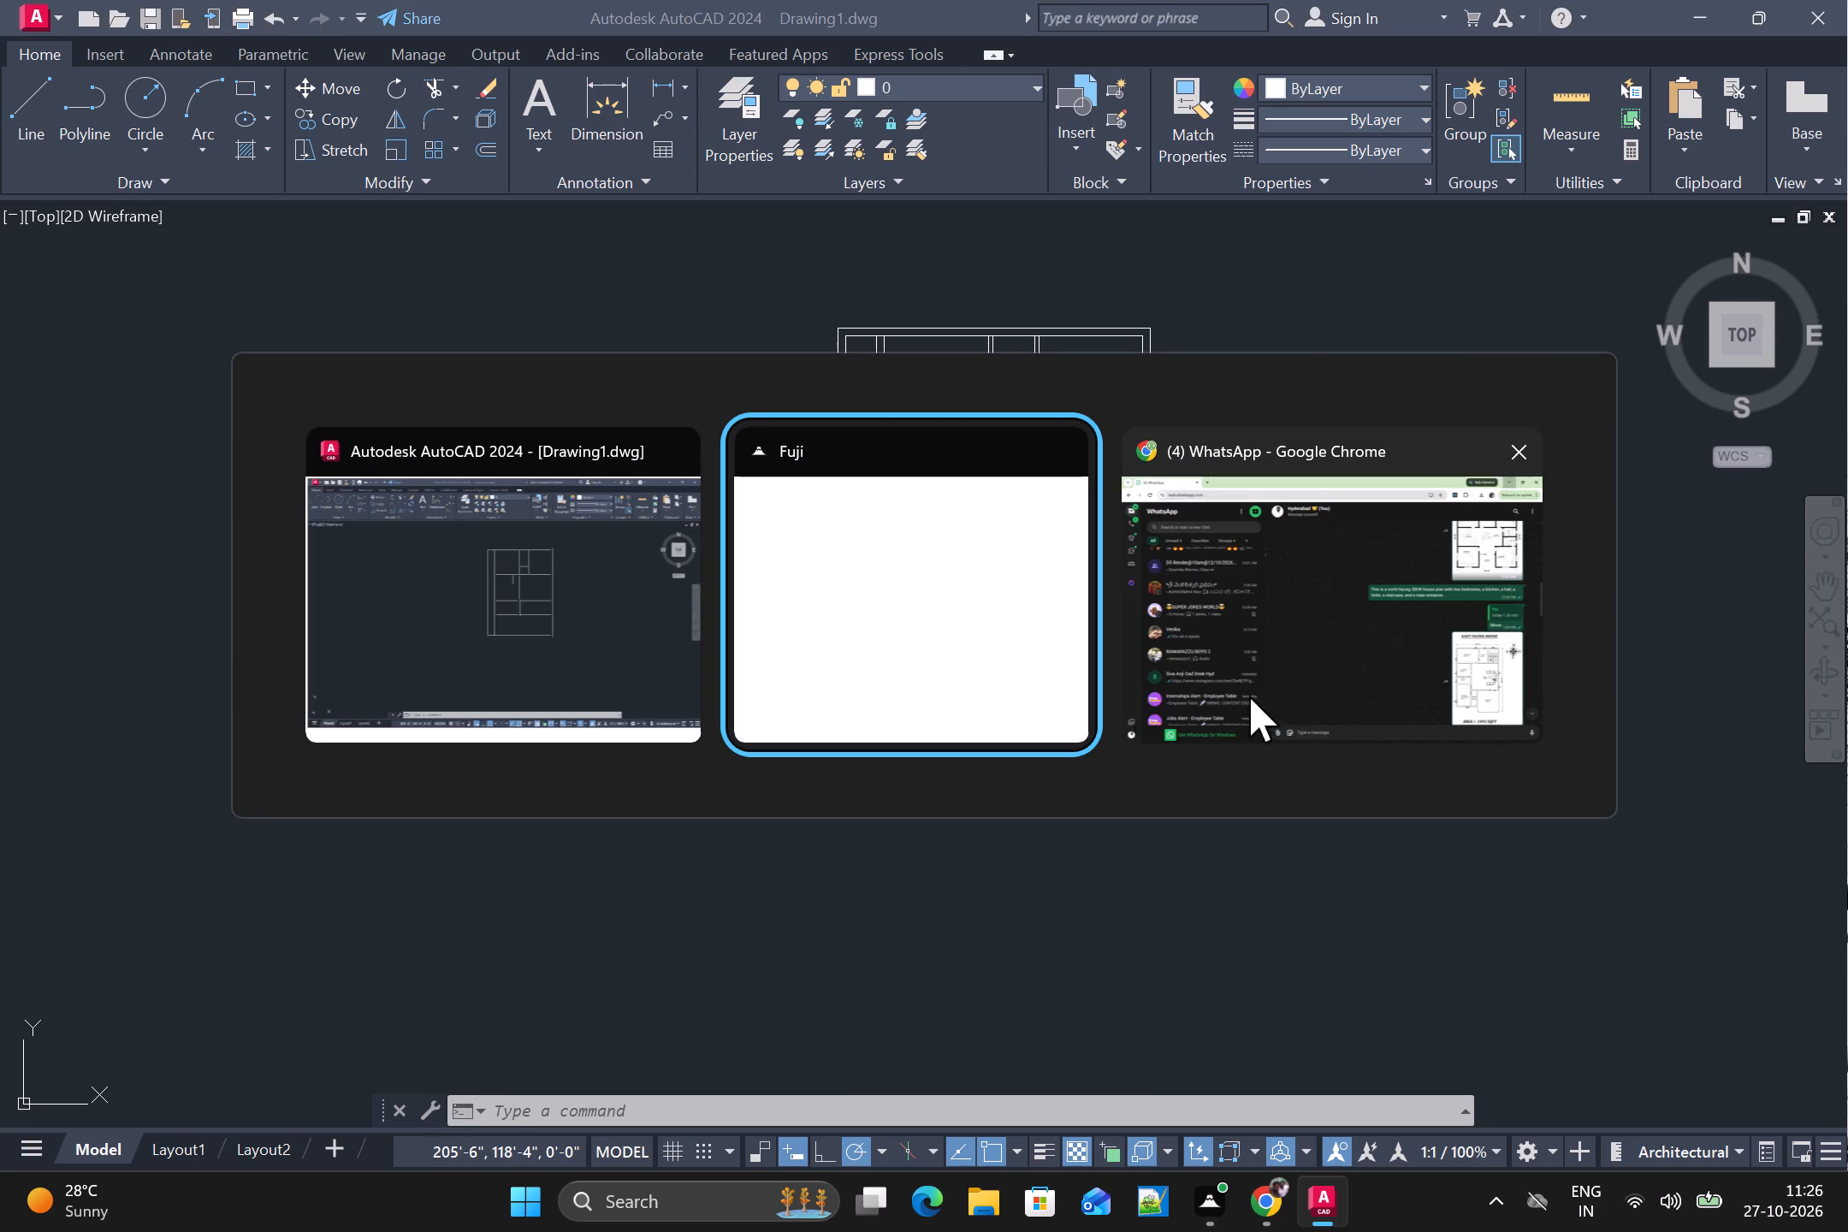
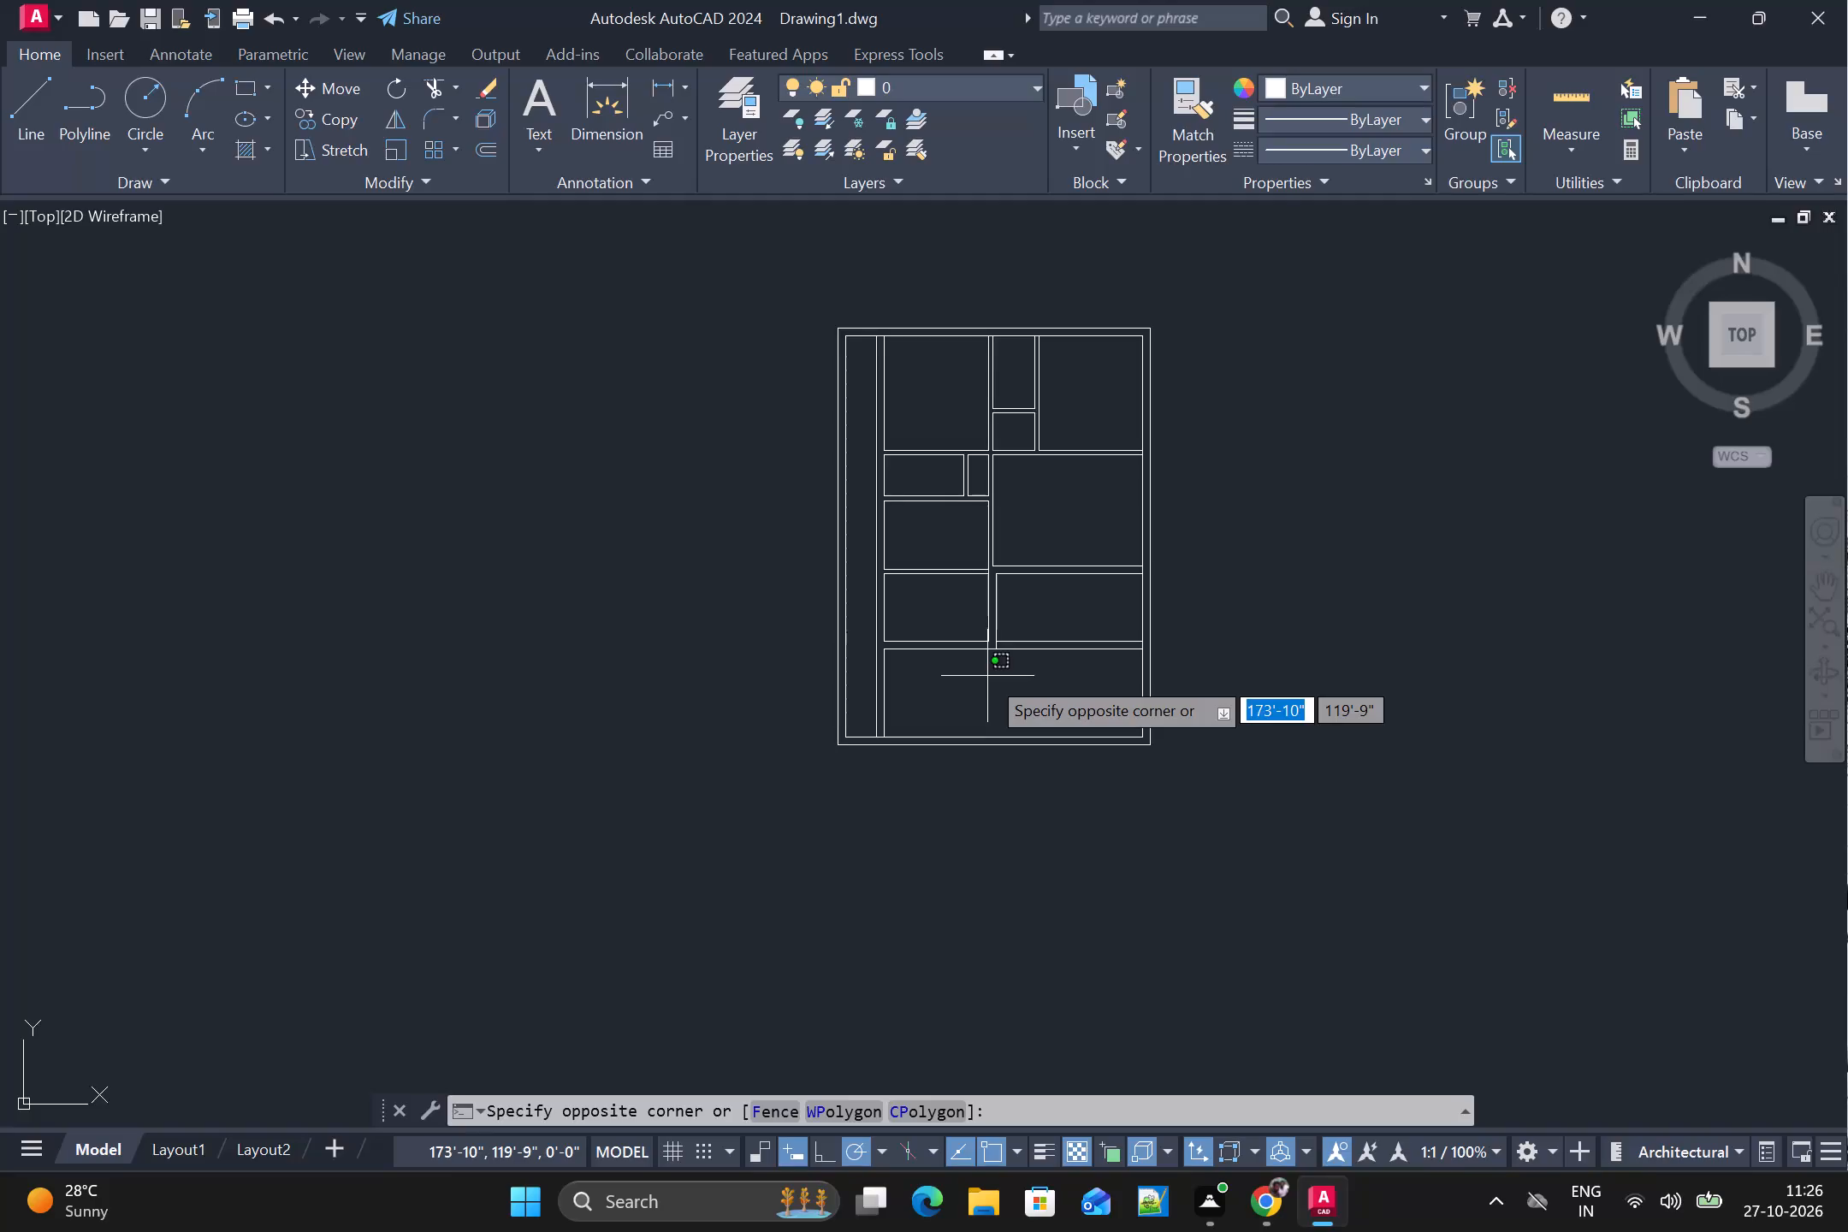
# Trim away both lines of the horizontal 9" wall between the southeast room and the bottom room, up to the vertical 9" wall.
pyautogui.keyDown('alt'); pyautogui.scroll(-1, 987, 676); pyautogui.keyUp('alt')
pyautogui.keyDown('alt'); pyautogui.scroll(4, 987, 676); pyautogui.keyUp('alt')
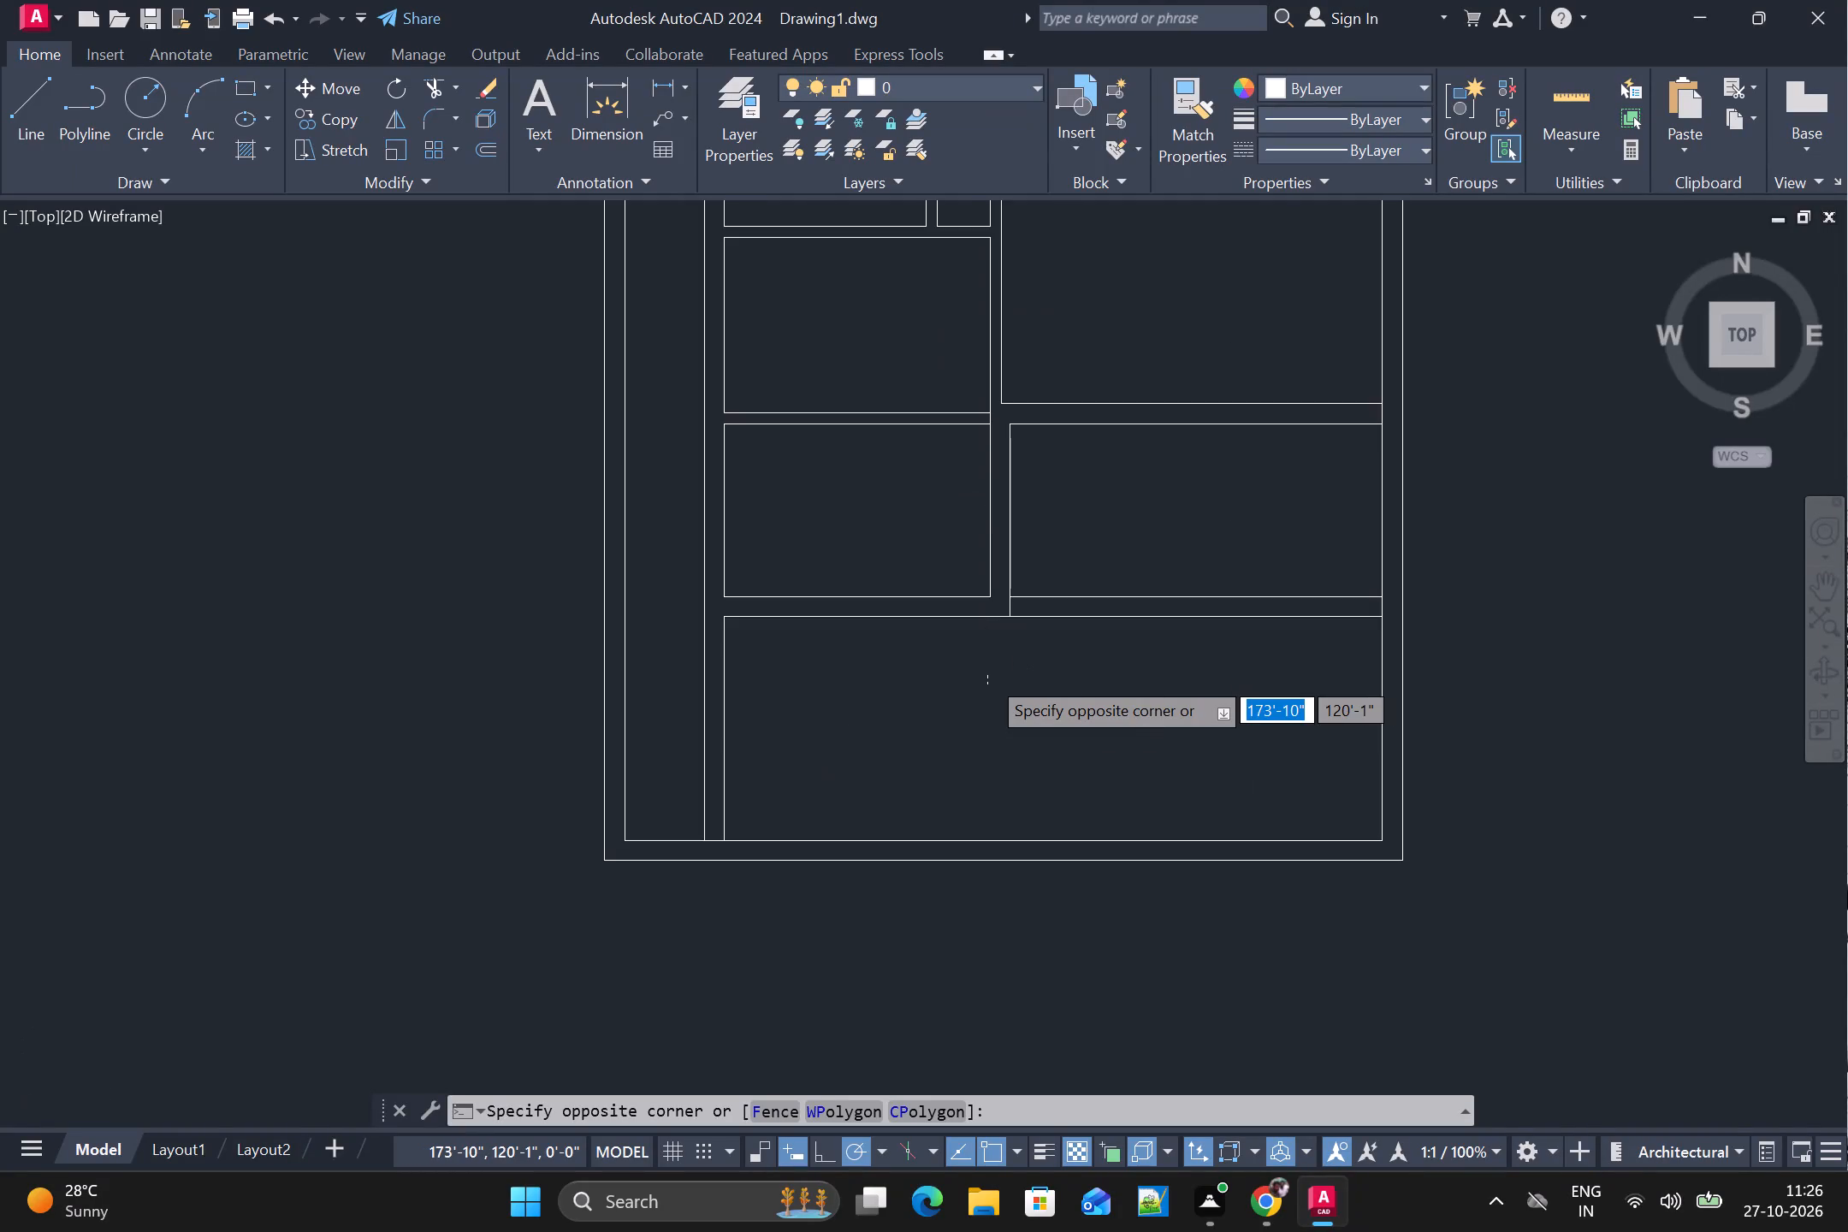
pyautogui.keyDown('alt'); pyautogui.scroll(-2, 987, 676); pyautogui.keyUp('alt')
pyautogui.keyDown('alt'); pyautogui.scroll(1, 987, 676); pyautogui.keyUp('alt')
pyautogui.keyDown('alt'); pyautogui.moveTo(986, 682); pyautogui.dragTo(977, 742, button='middle'); pyautogui.keyUp('alt')
pyautogui.keyDown('alt'); pyautogui.click(1244, 737); pyautogui.keyUp('alt')
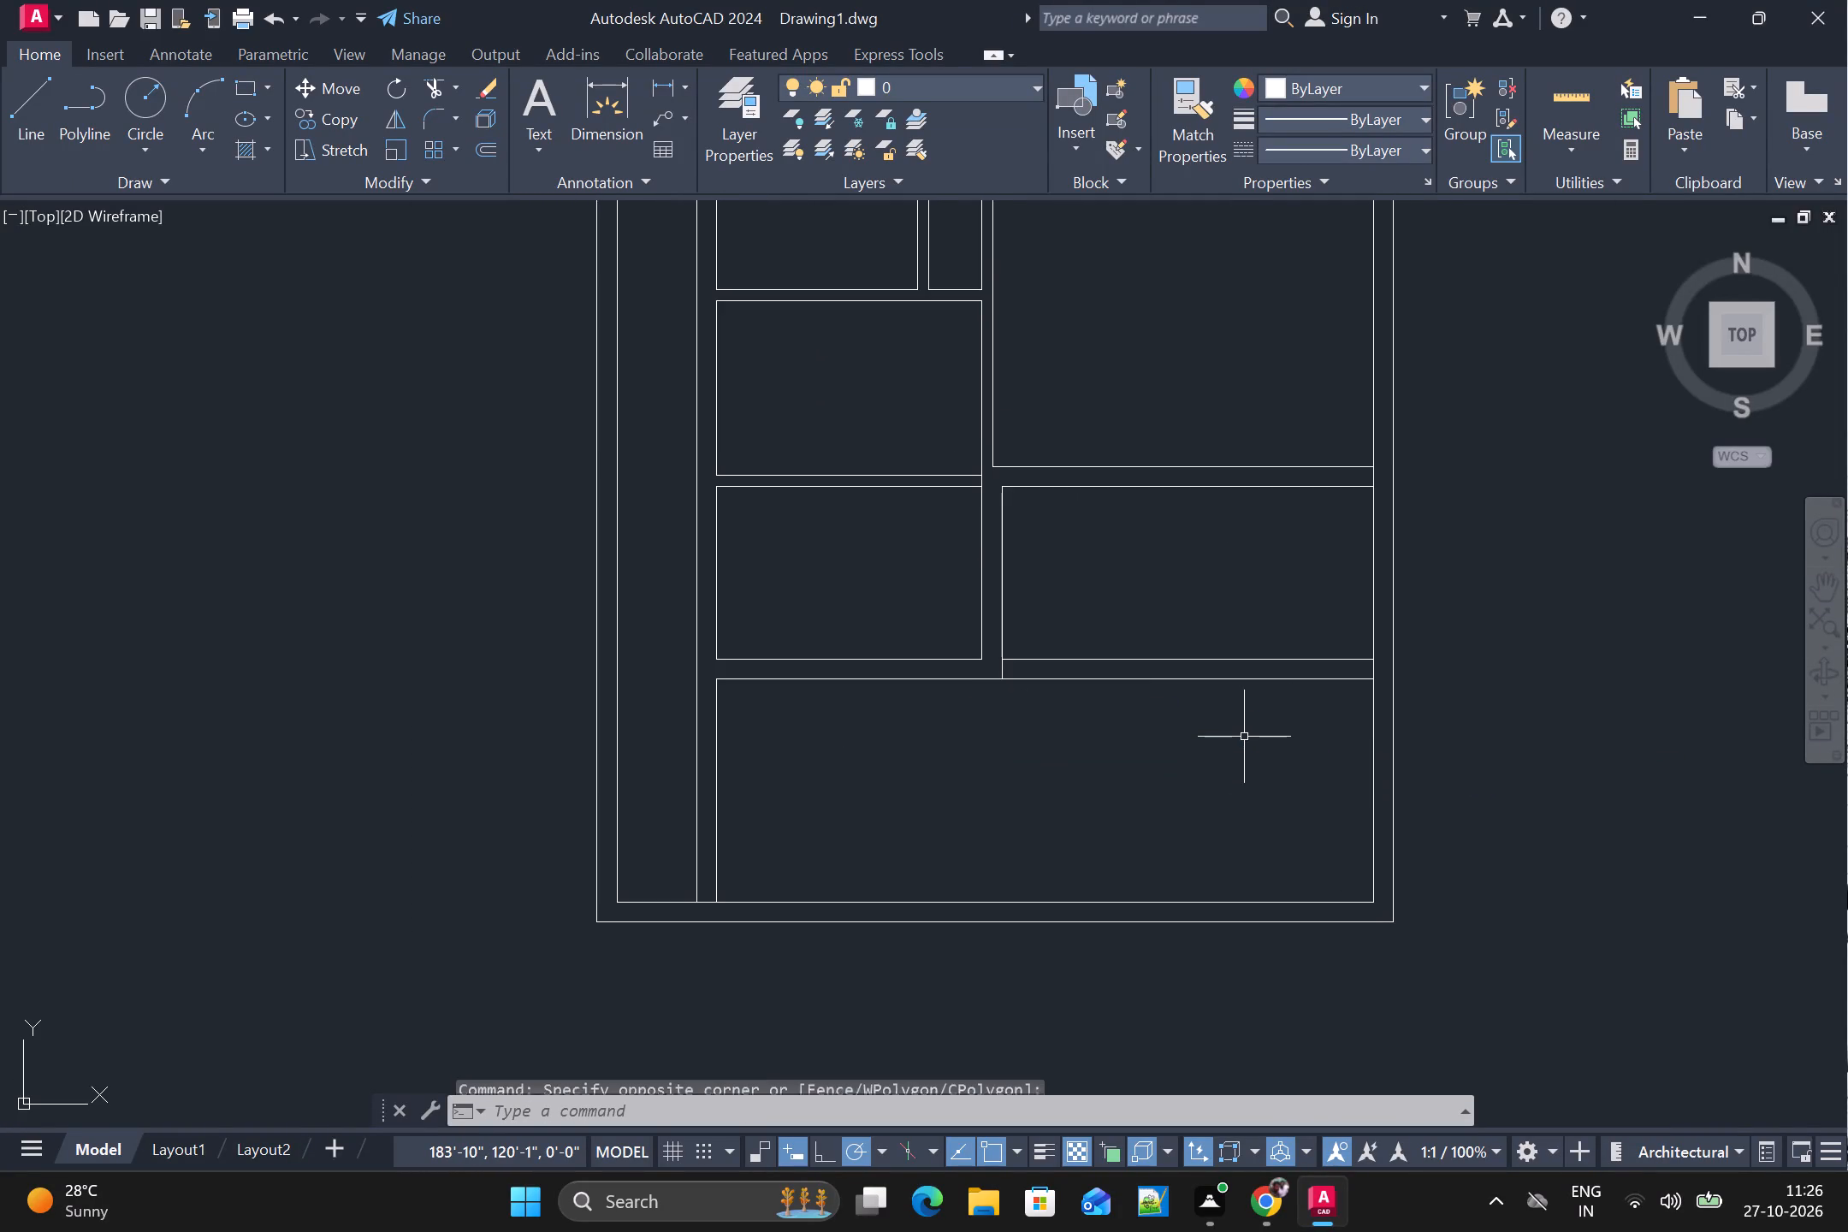
pyautogui.write('tr')
pyautogui.press('space')
pyautogui.keyDown('alt'); pyautogui.moveTo(1201, 597); pyautogui.dragTo(1175, 702); pyautogui.keyUp('alt')
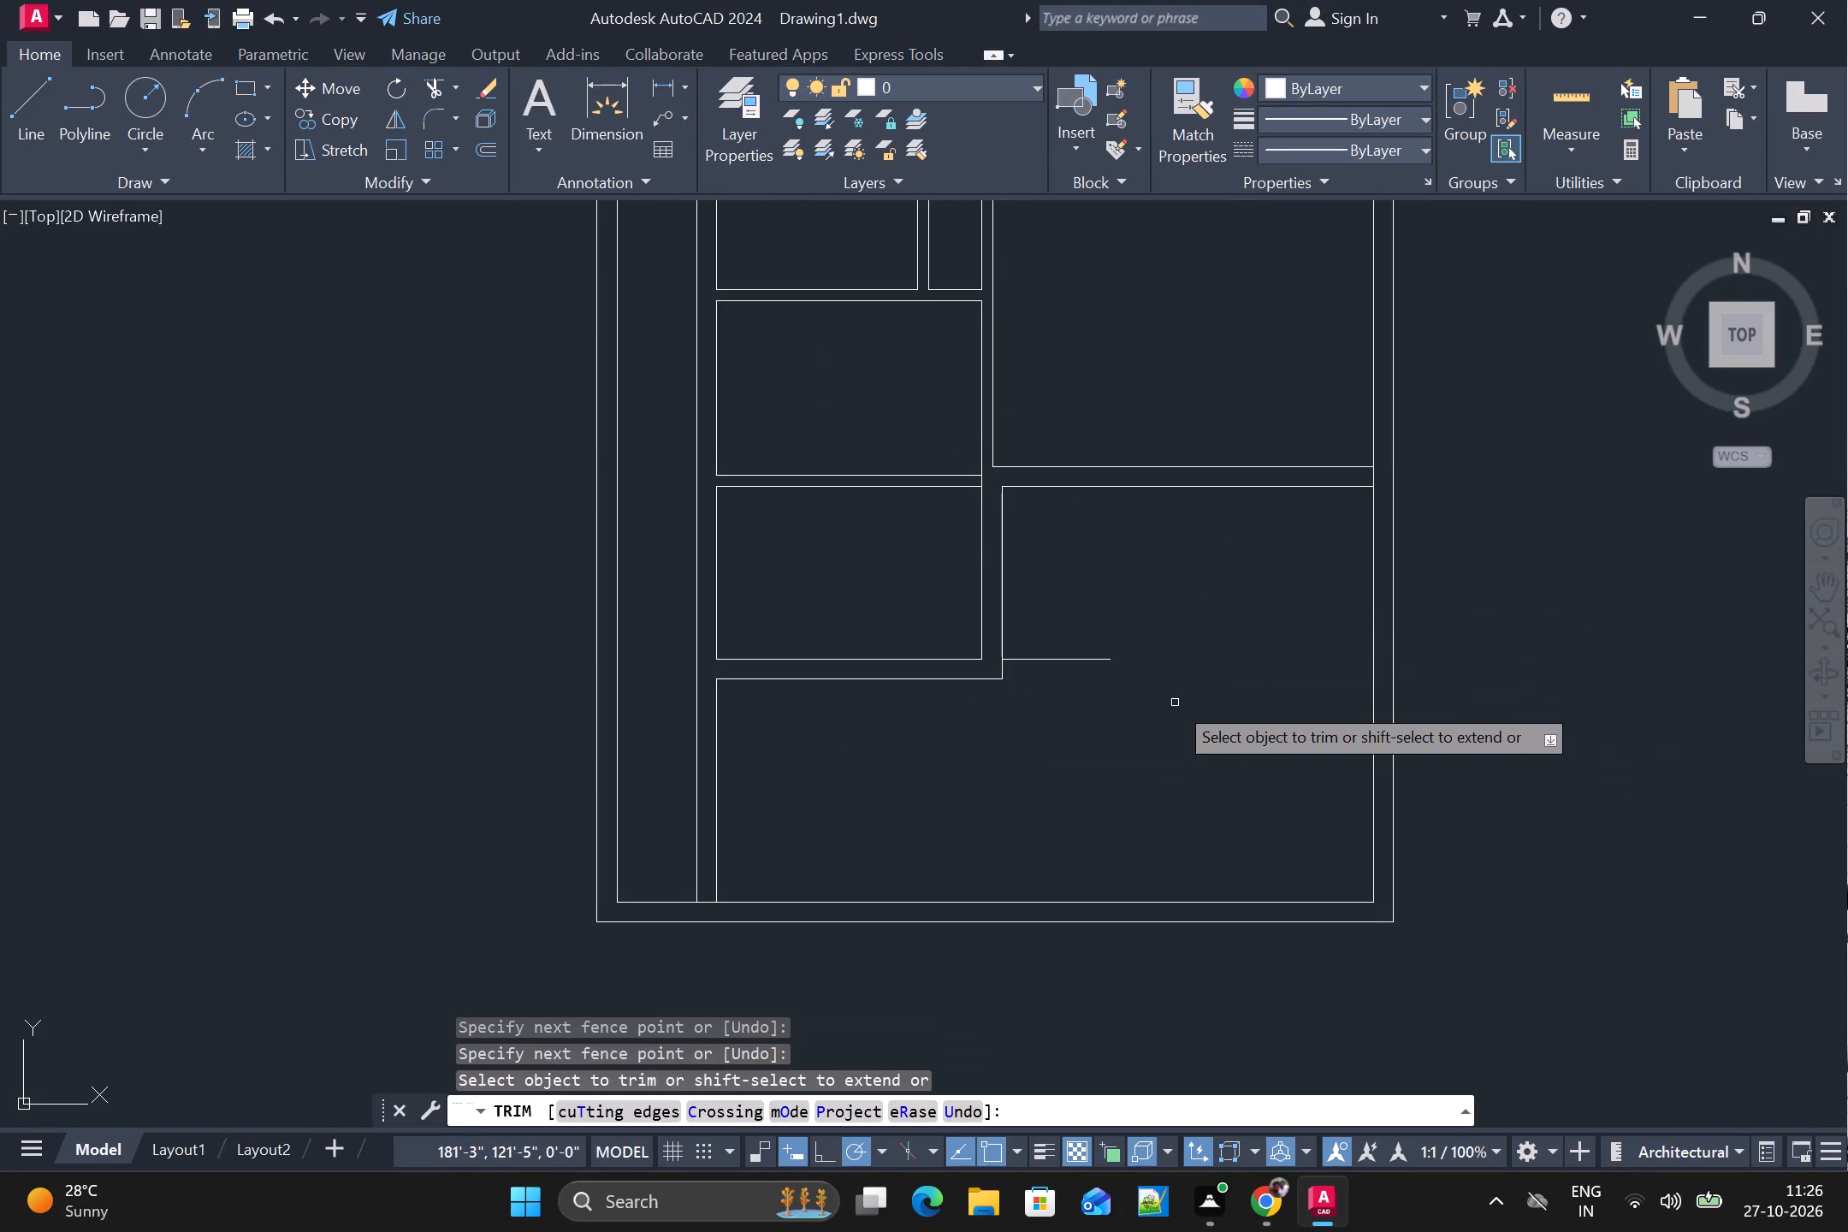
pyautogui.keyDown('alt'); pyautogui.moveTo(1128, 631); pyautogui.dragTo(1069, 713); pyautogui.keyUp('alt')
pyautogui.keyDown('alt'); pyautogui.moveTo(1069, 631); pyautogui.dragTo(1048, 724); pyautogui.keyUp('alt')
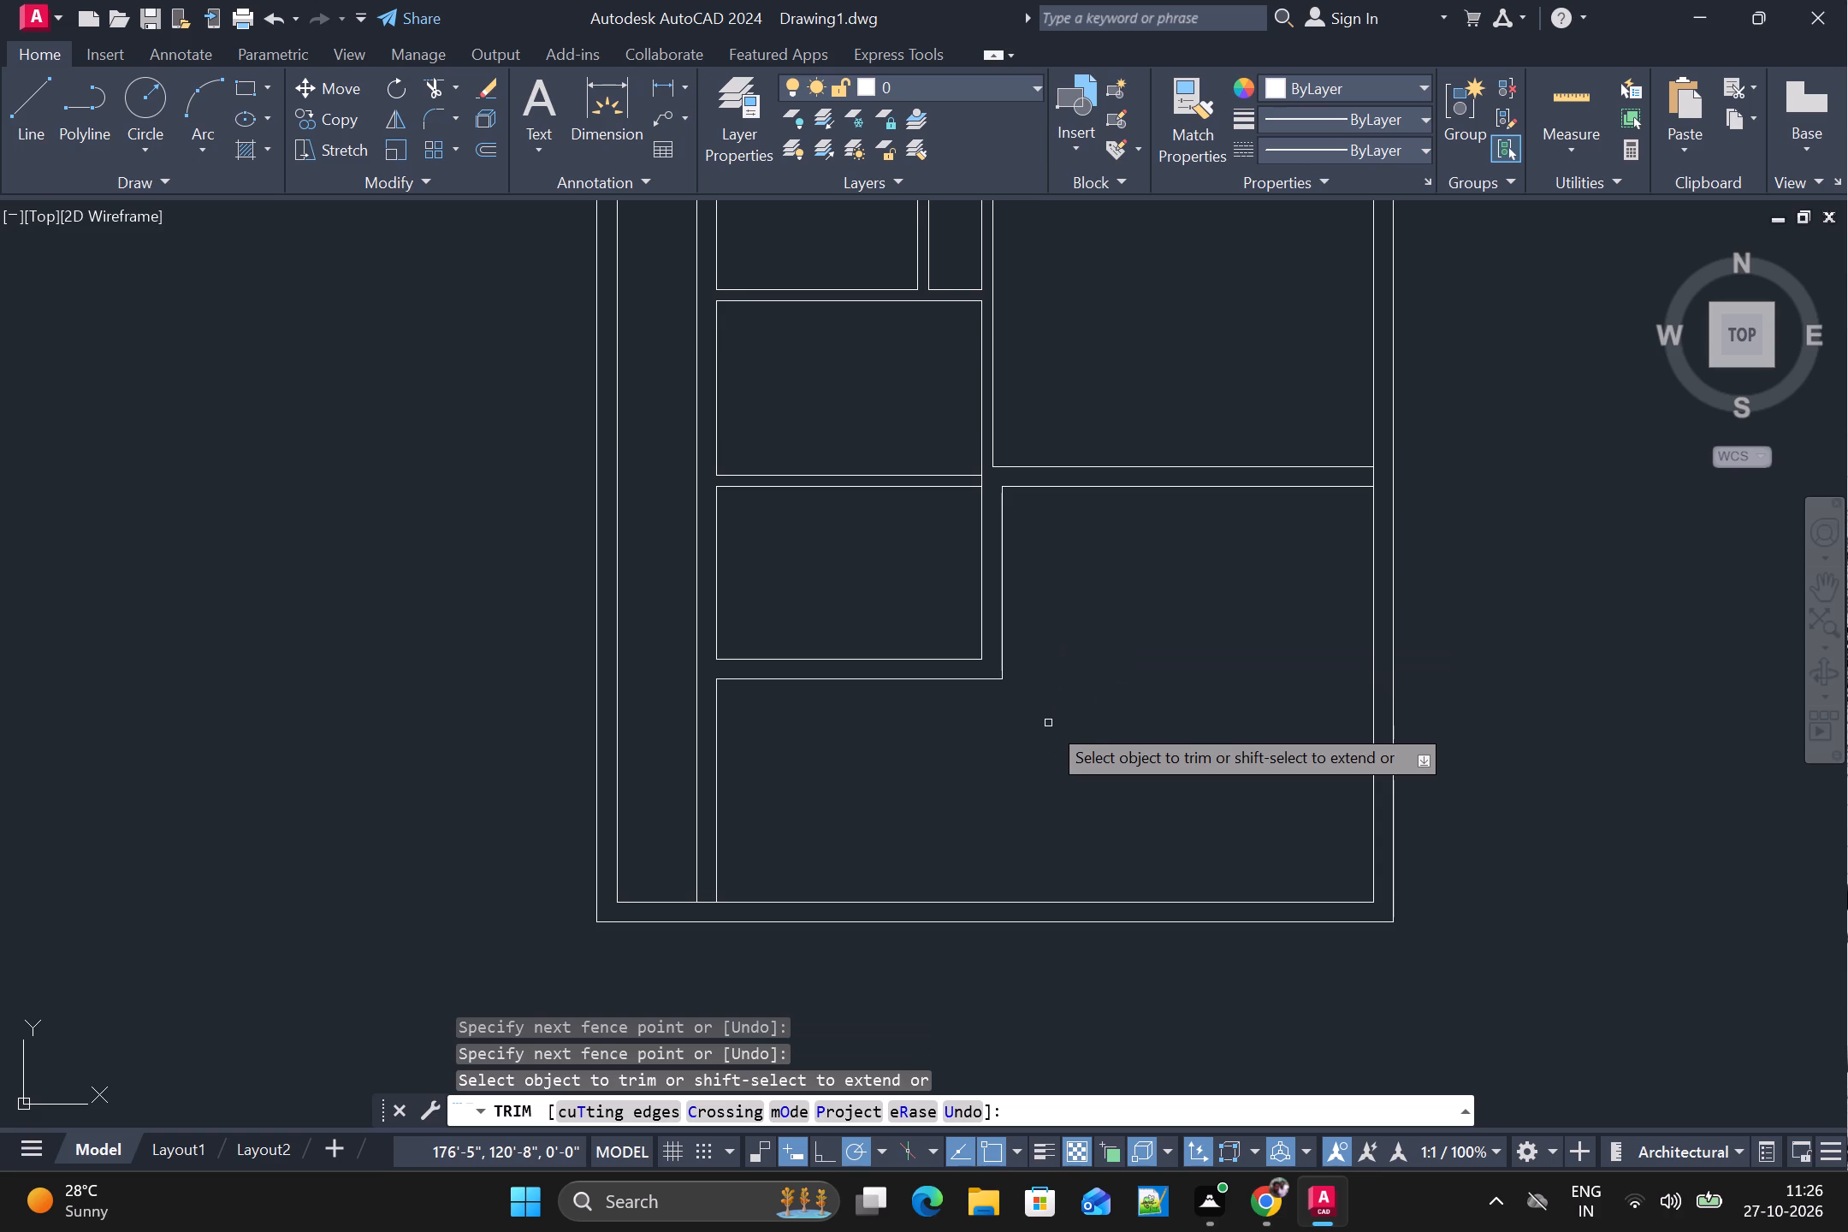
# Draw a short line across the south outer wall, in line with the east face of the vertical 9" wall above.
pyautogui.keyDown('alt'); pyautogui.scroll(-1, 1198, 820); pyautogui.keyUp('alt')
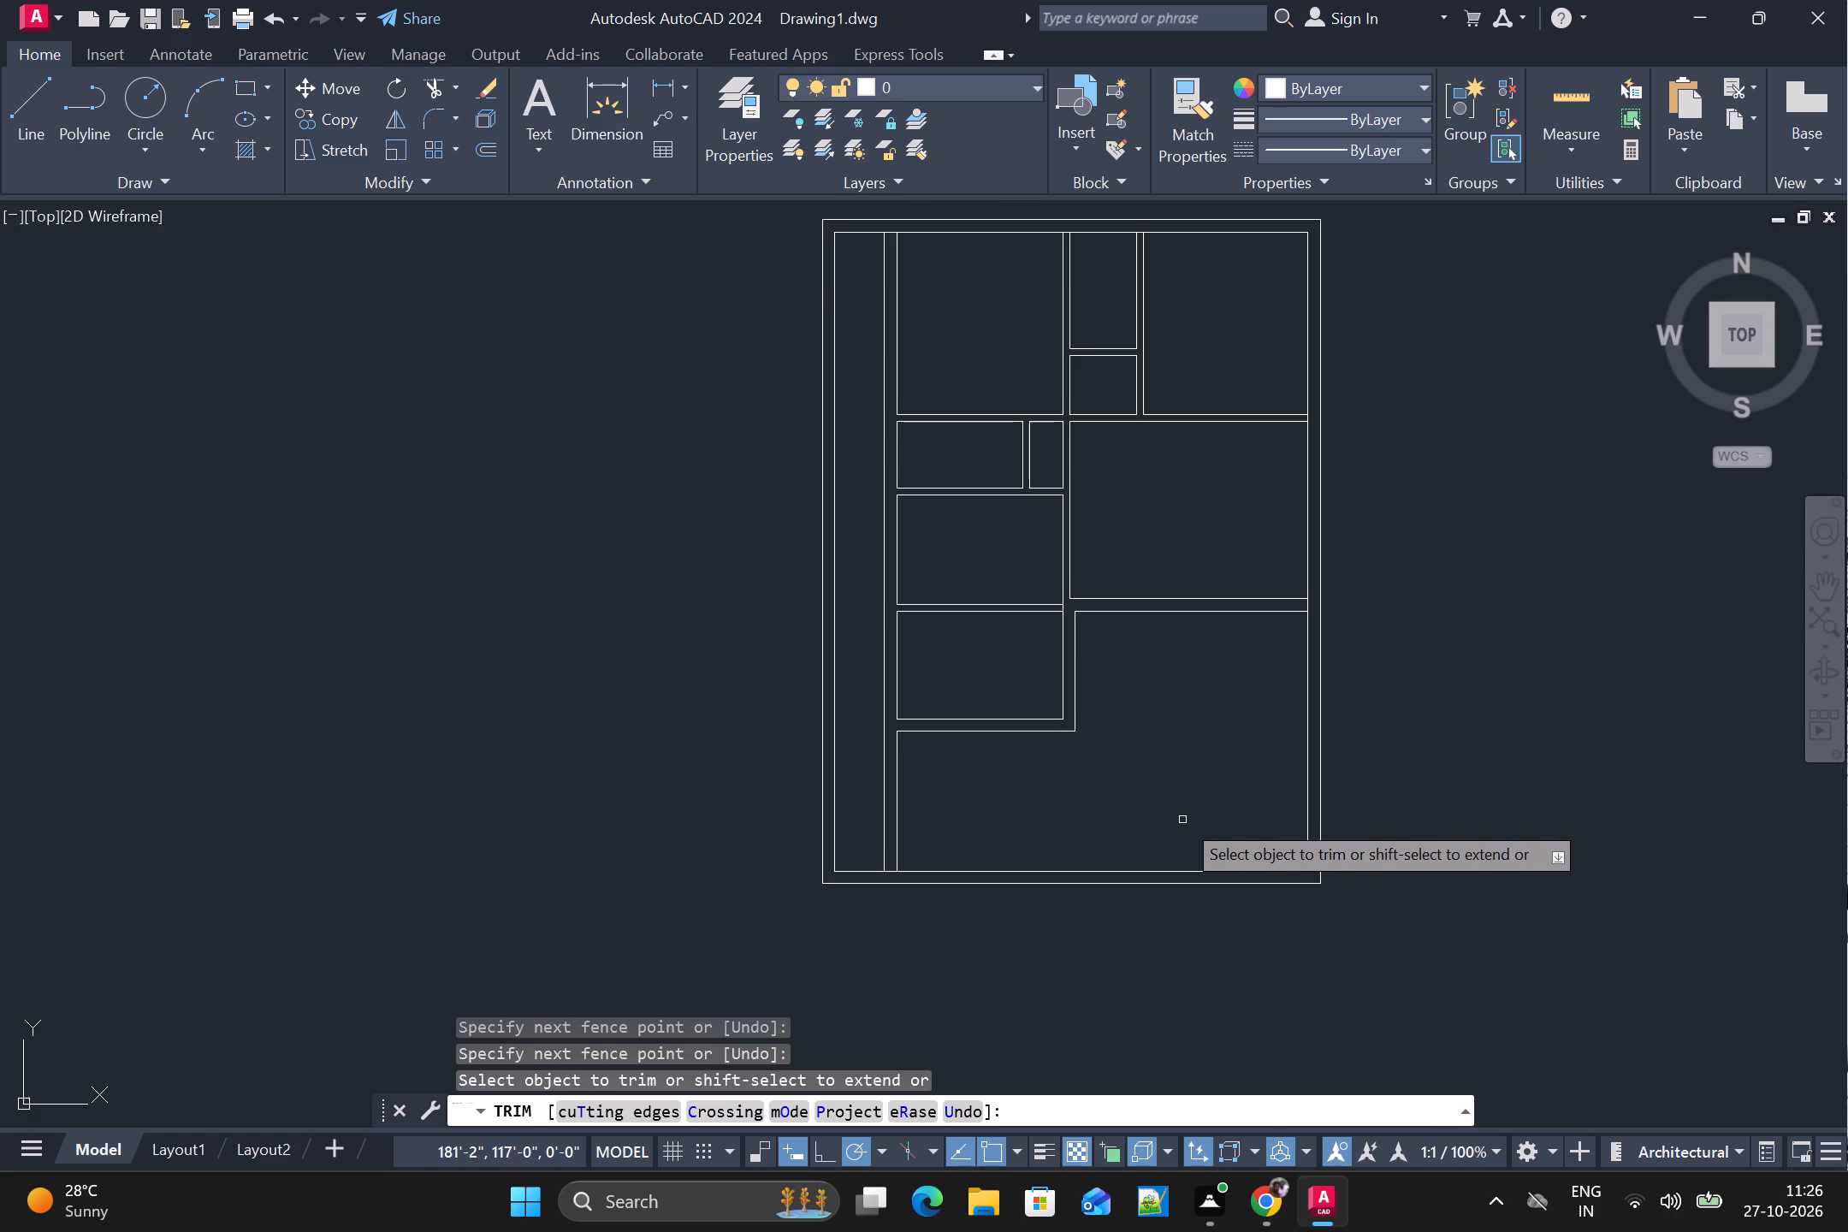
pyautogui.keyDown('alt'); pyautogui.moveTo(1182, 815); pyautogui.dragTo(1177, 723, button='middle'); pyautogui.keyUp('alt')
pyautogui.keyDown('alt'); pyautogui.scroll(2, 1068, 779); pyautogui.keyUp('alt')
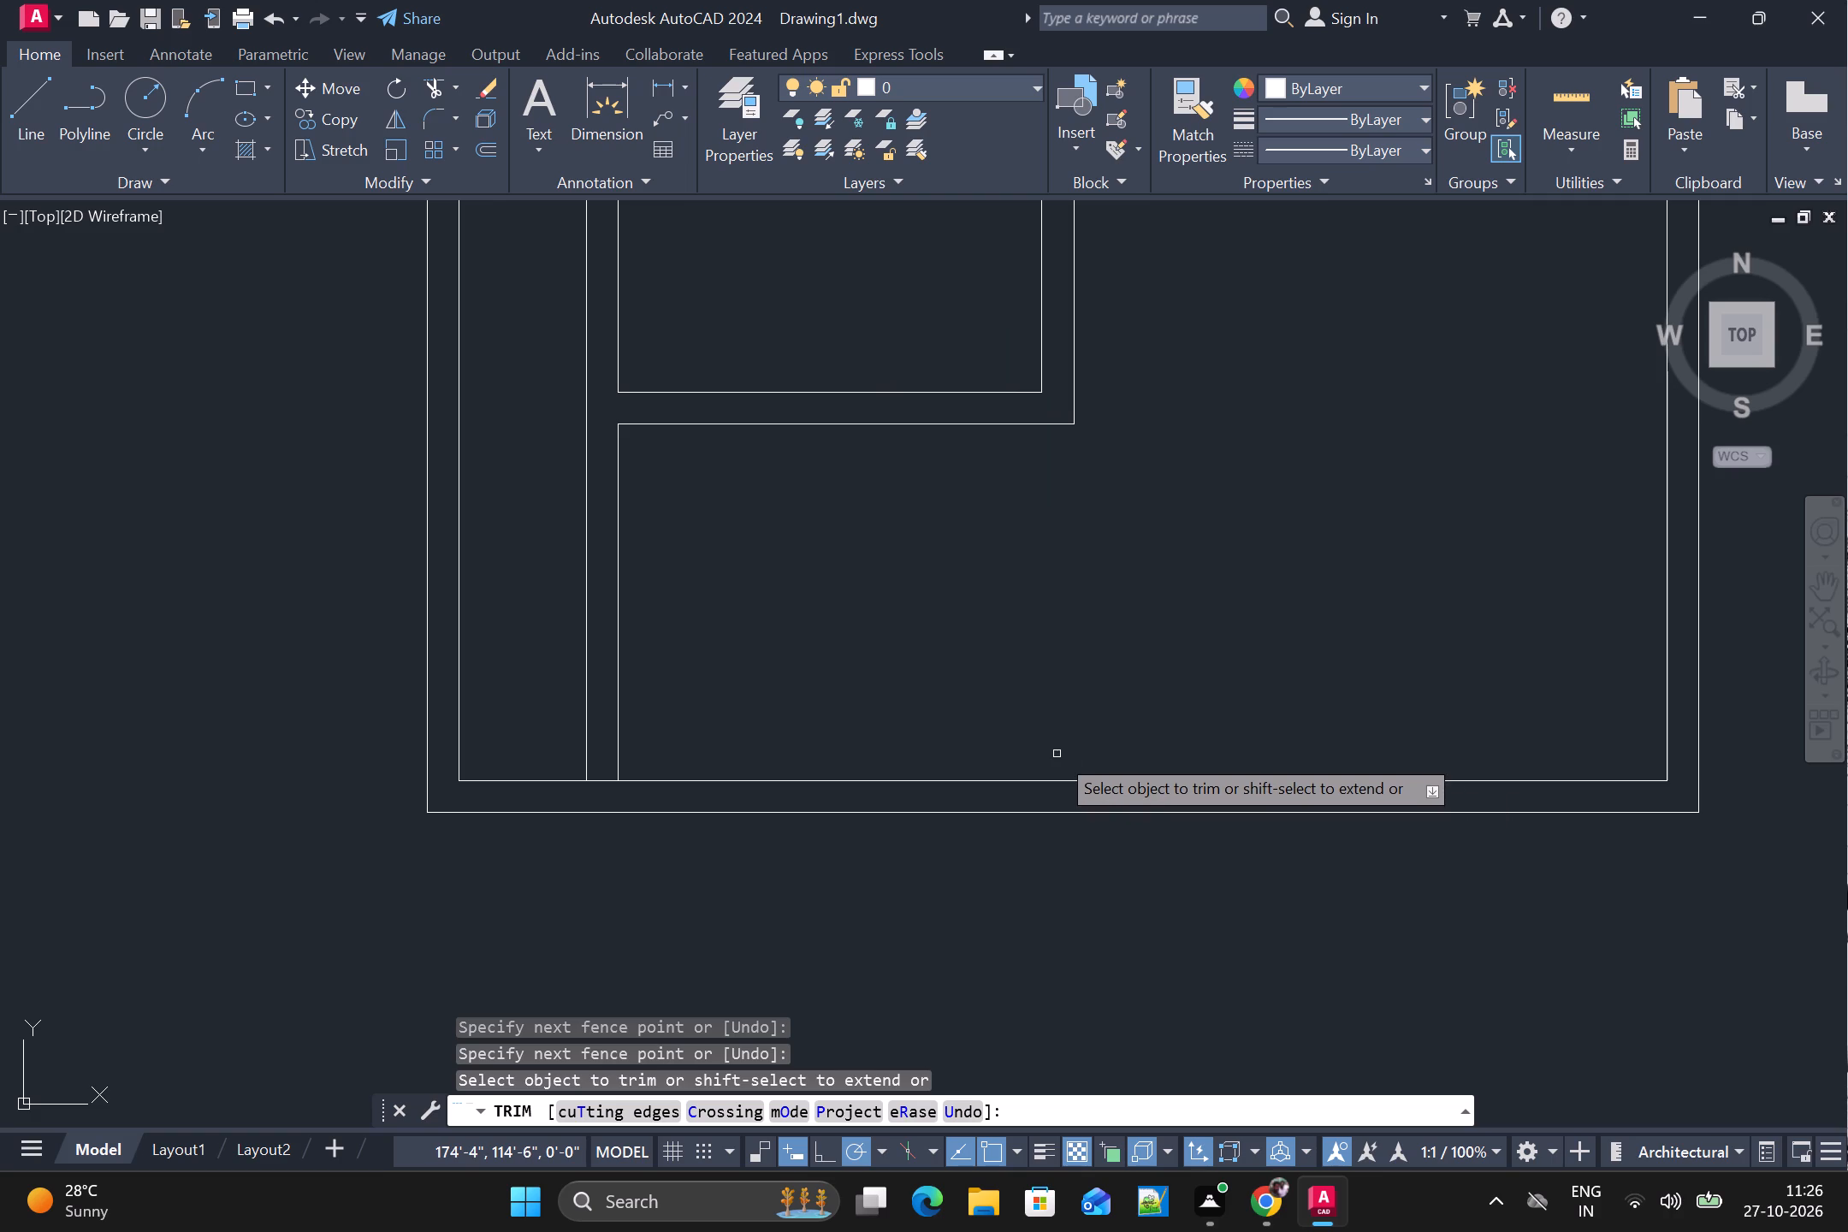
pyautogui.press('l')
pyautogui.press('space')
pyautogui.press('Escape')
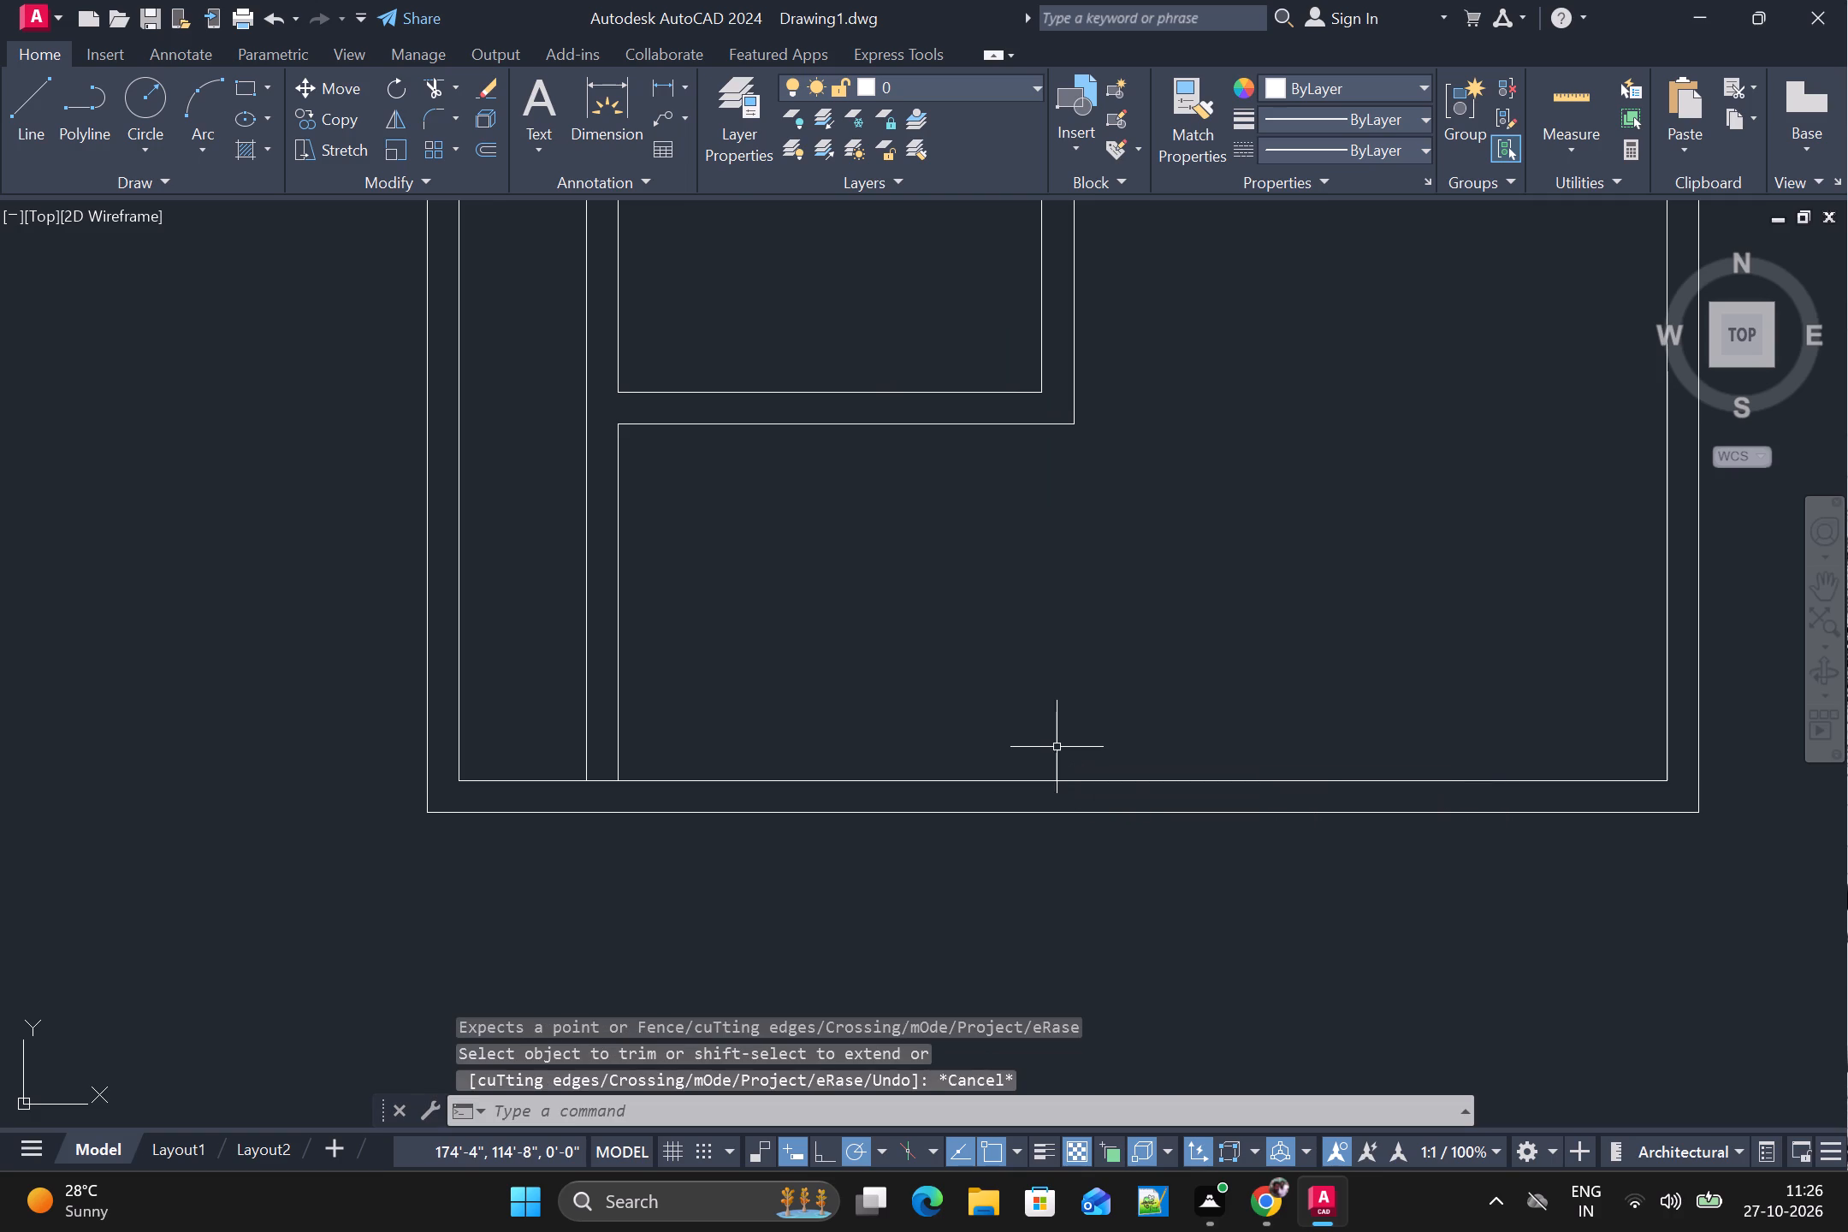
pyautogui.write('l')
pyautogui.press('space')
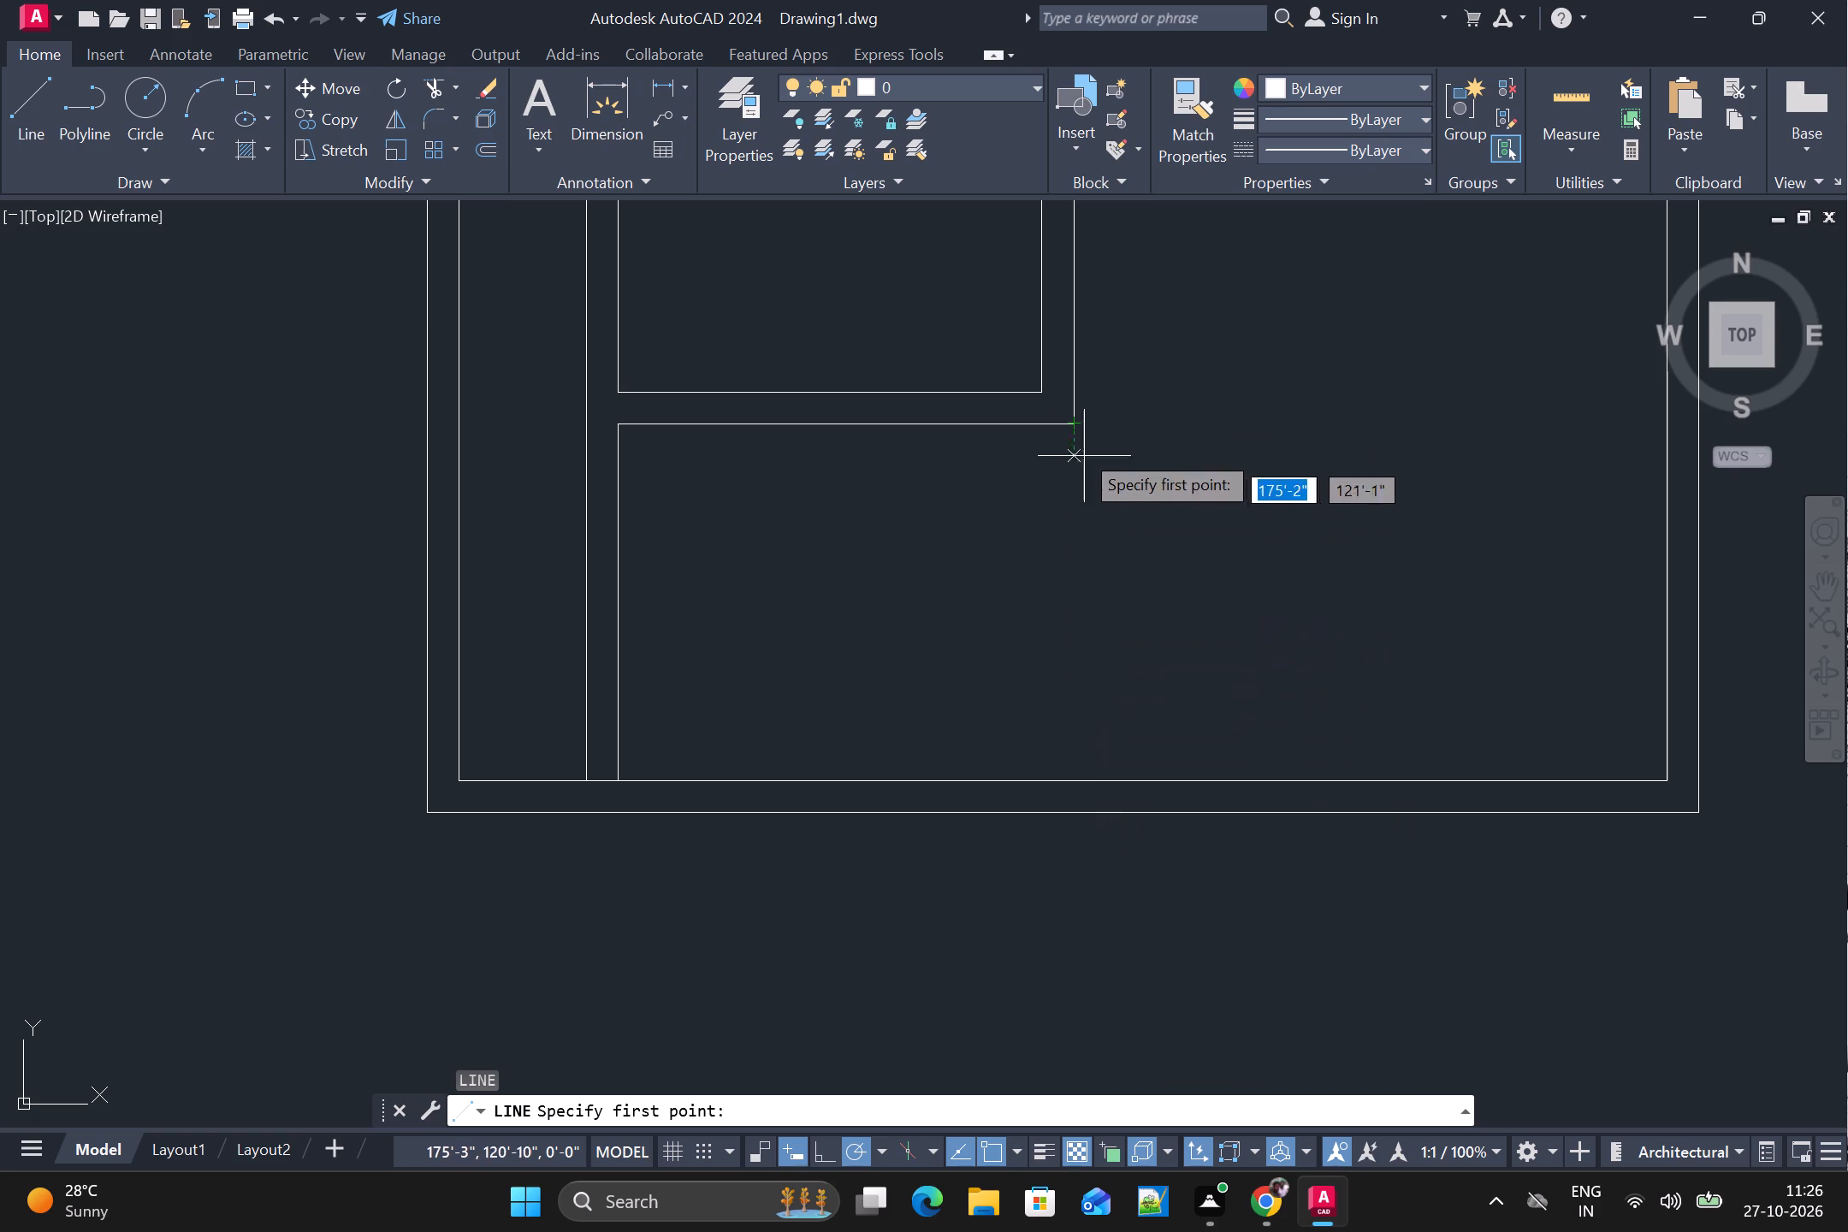
pyautogui.keyDown('alt'); pyautogui.click(1068, 786); pyautogui.keyUp('alt')
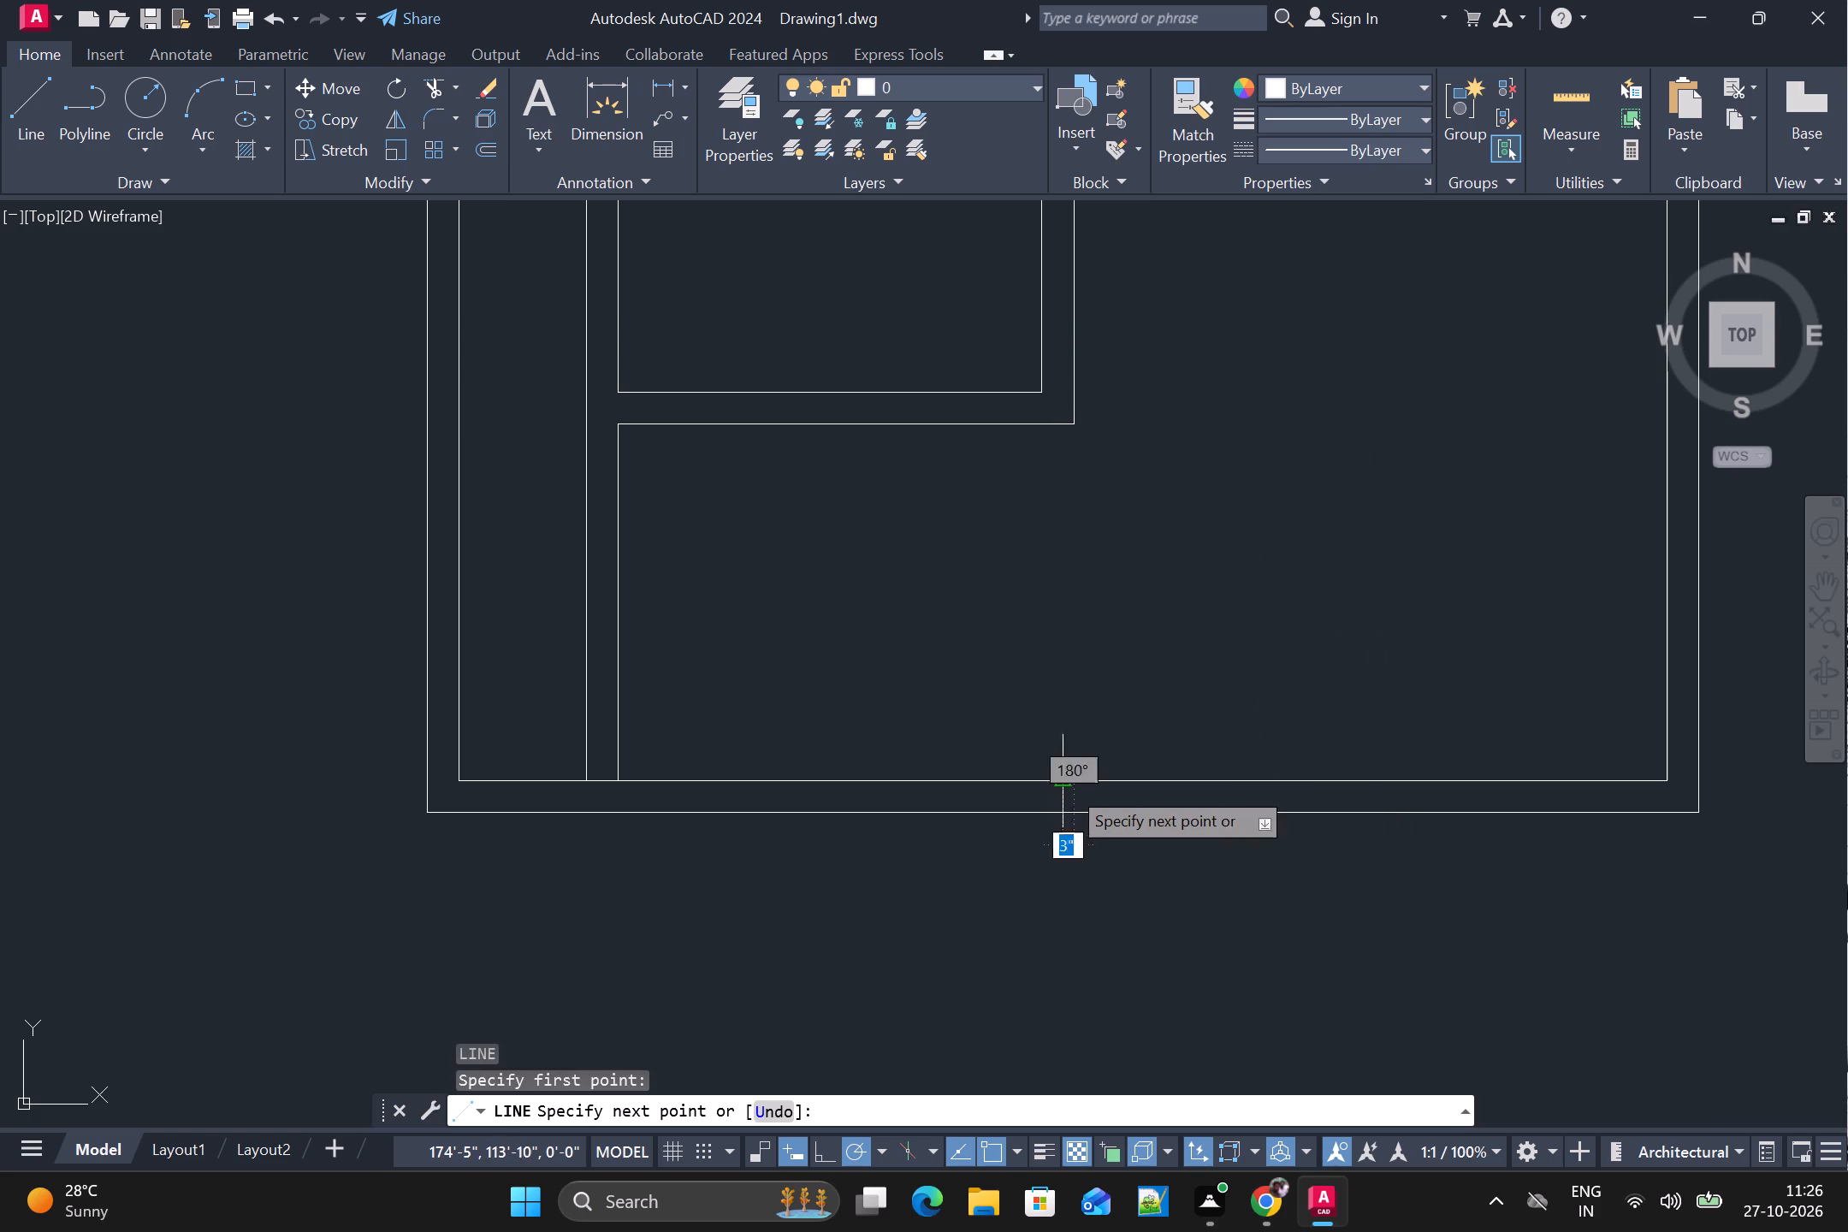
pyautogui.keyDown('alt'); pyautogui.scroll(4, 1070, 829); pyautogui.keyUp('alt')
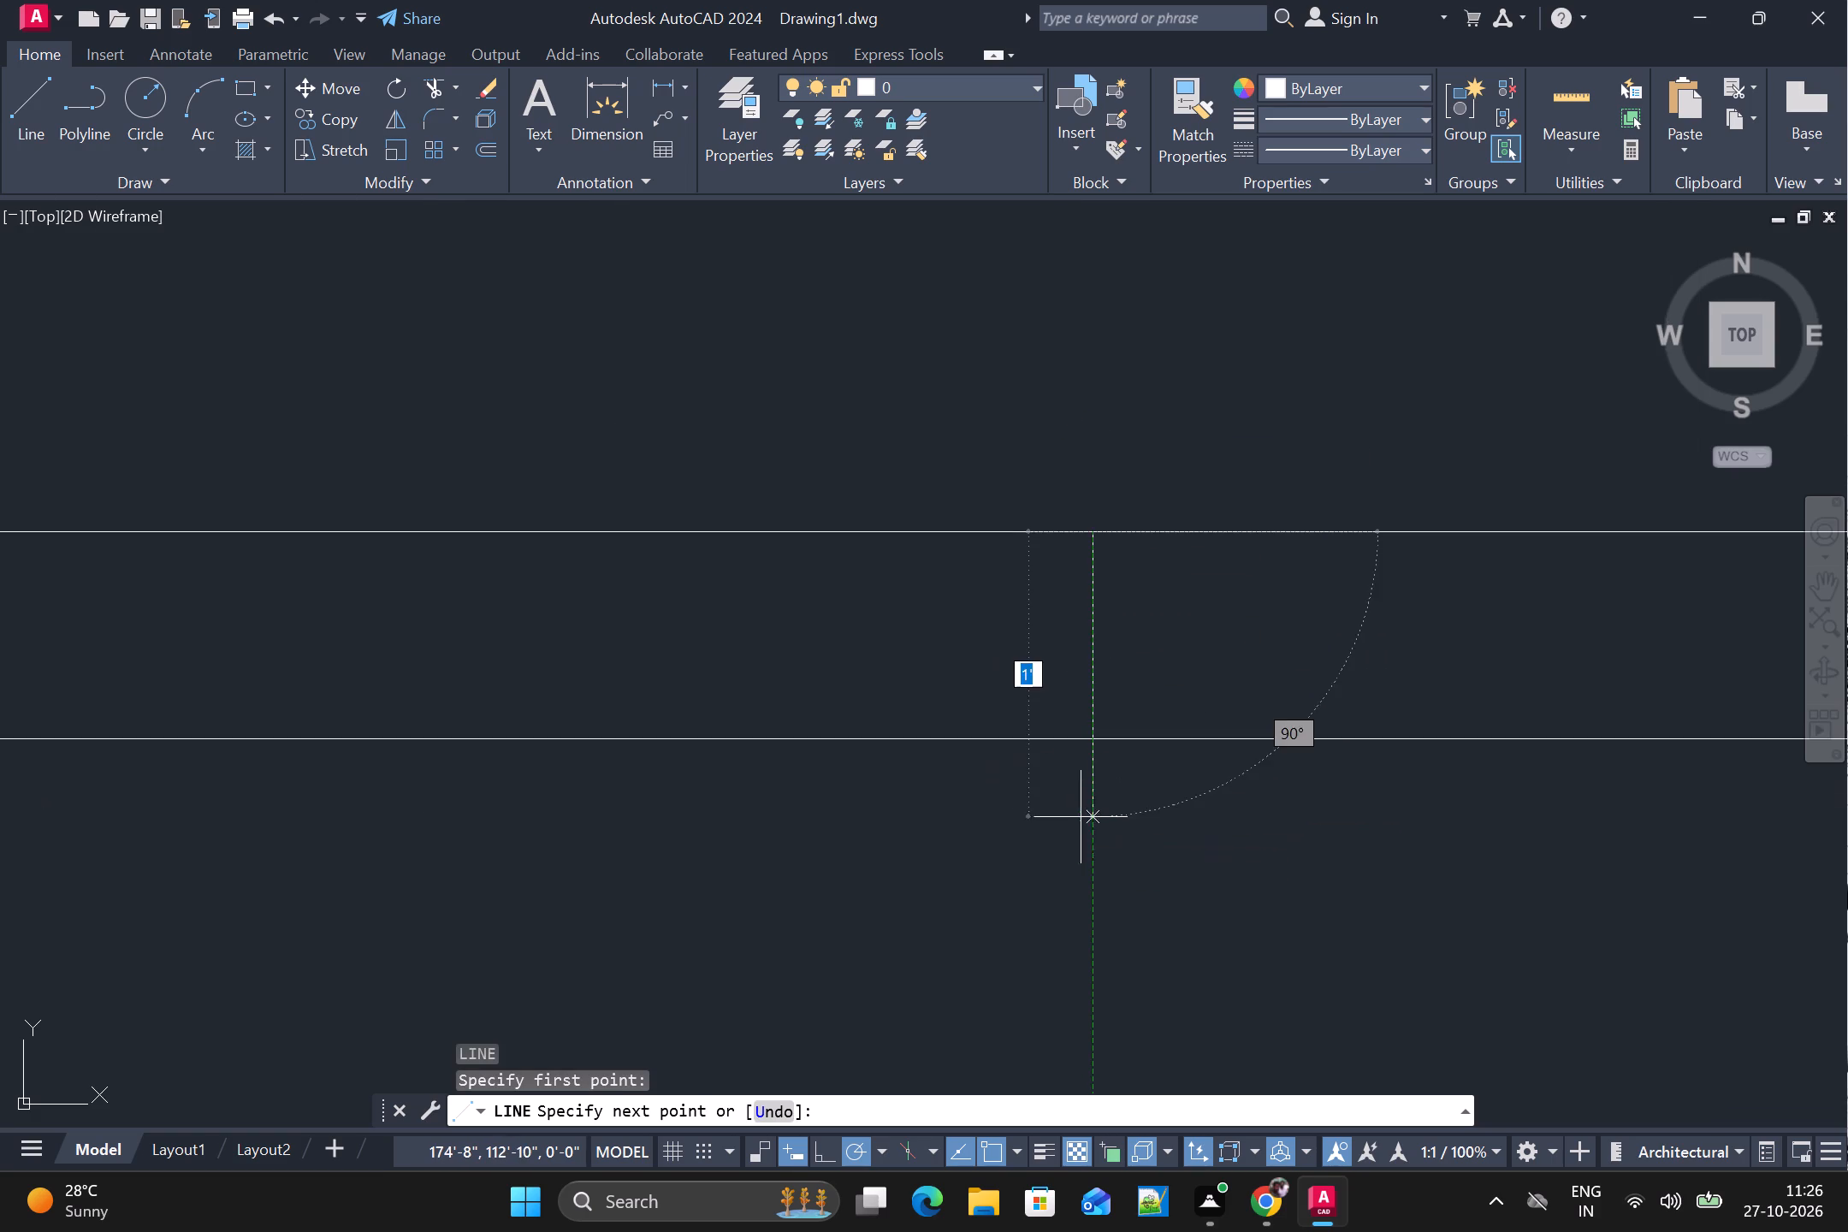
pyautogui.keyDown('alt'); pyautogui.click(1090, 741); pyautogui.keyUp('alt')
pyautogui.press('space')
pyautogui.keyDown('alt'); pyautogui.scroll(-4, 1158, 750); pyautogui.keyUp('alt')
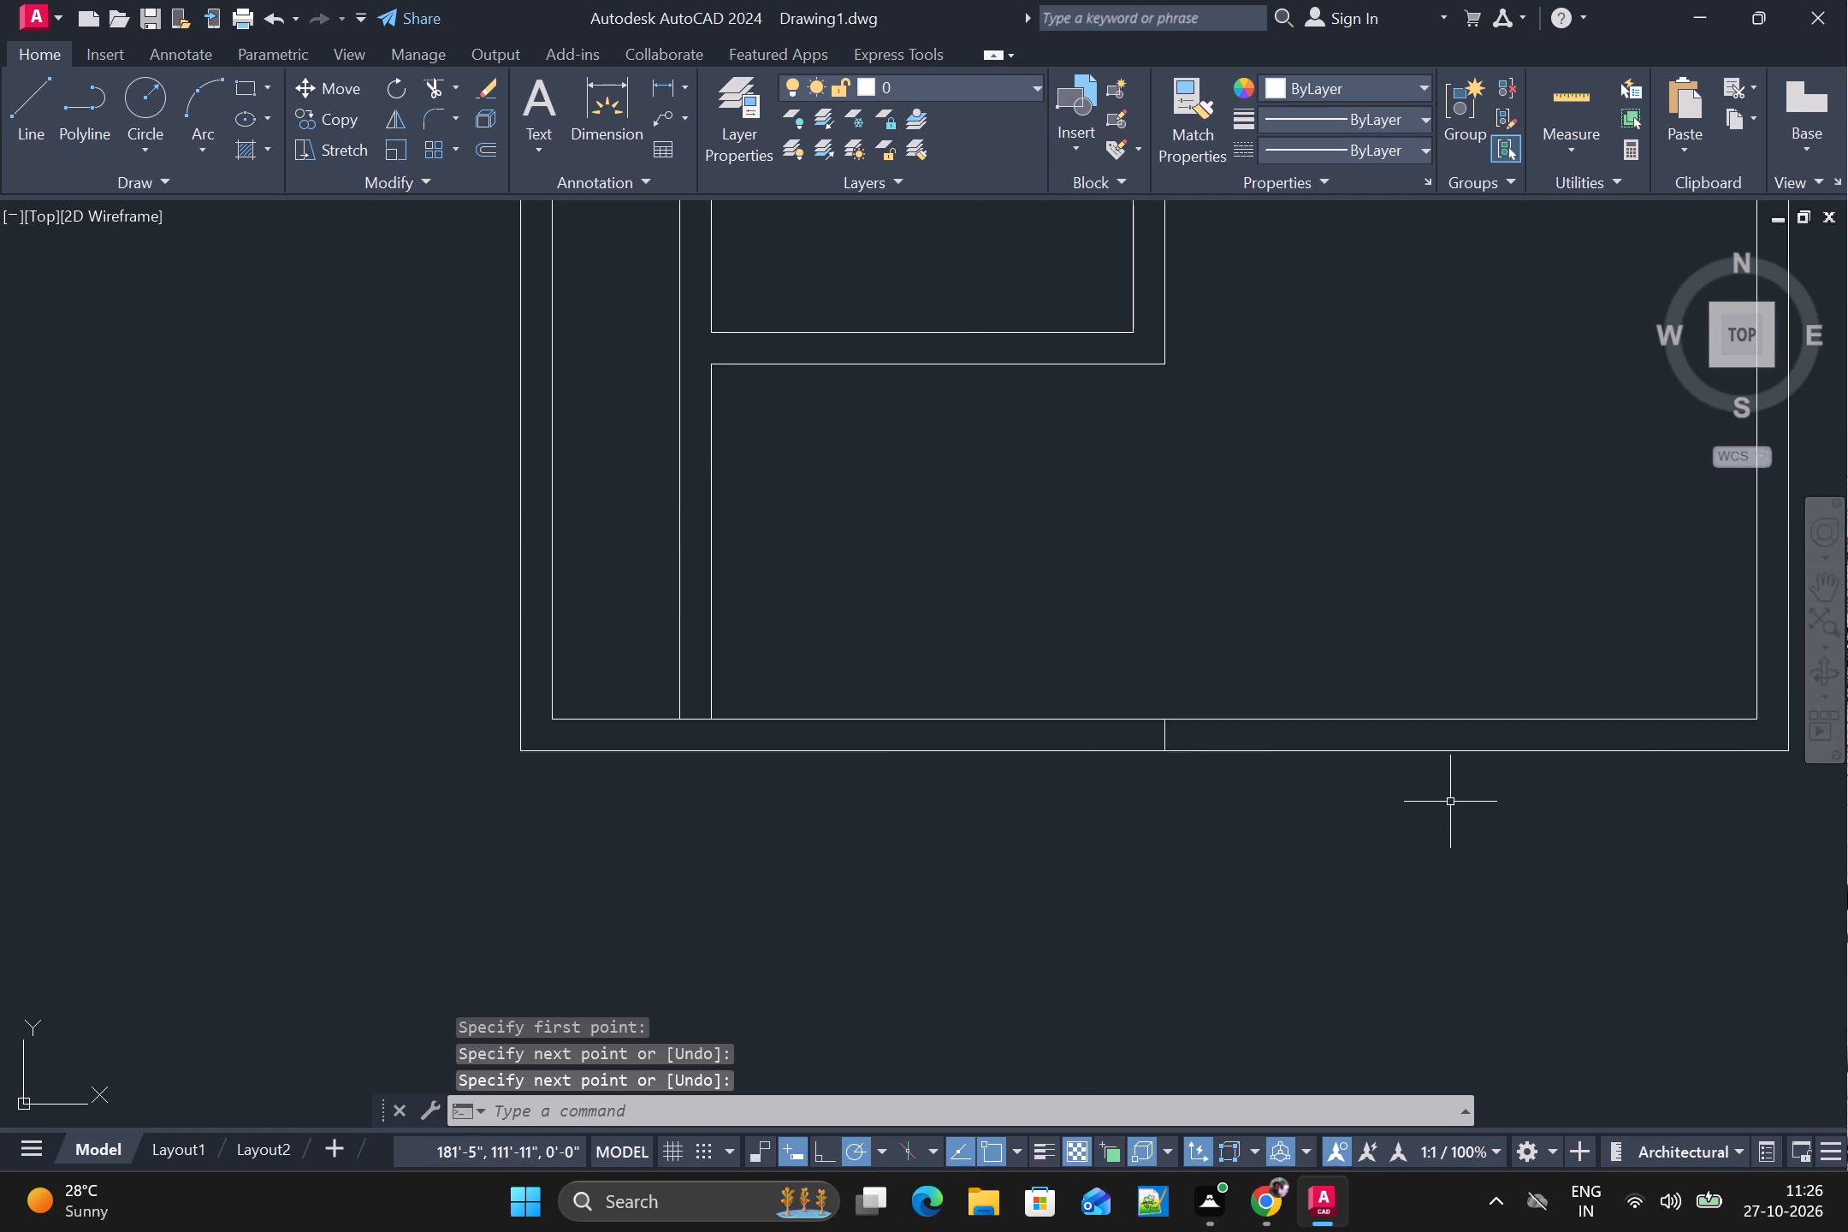
# Draw a second short line across the south outer wall near its east end, about 11' from the first one.
pyautogui.keyDown('alt'); pyautogui.scroll(-2, 1450, 802); pyautogui.keyUp('alt')
pyautogui.keyDown('alt'); pyautogui.moveTo(1448, 803); pyautogui.dragTo(1223, 767, button='middle'); pyautogui.keyUp('alt')
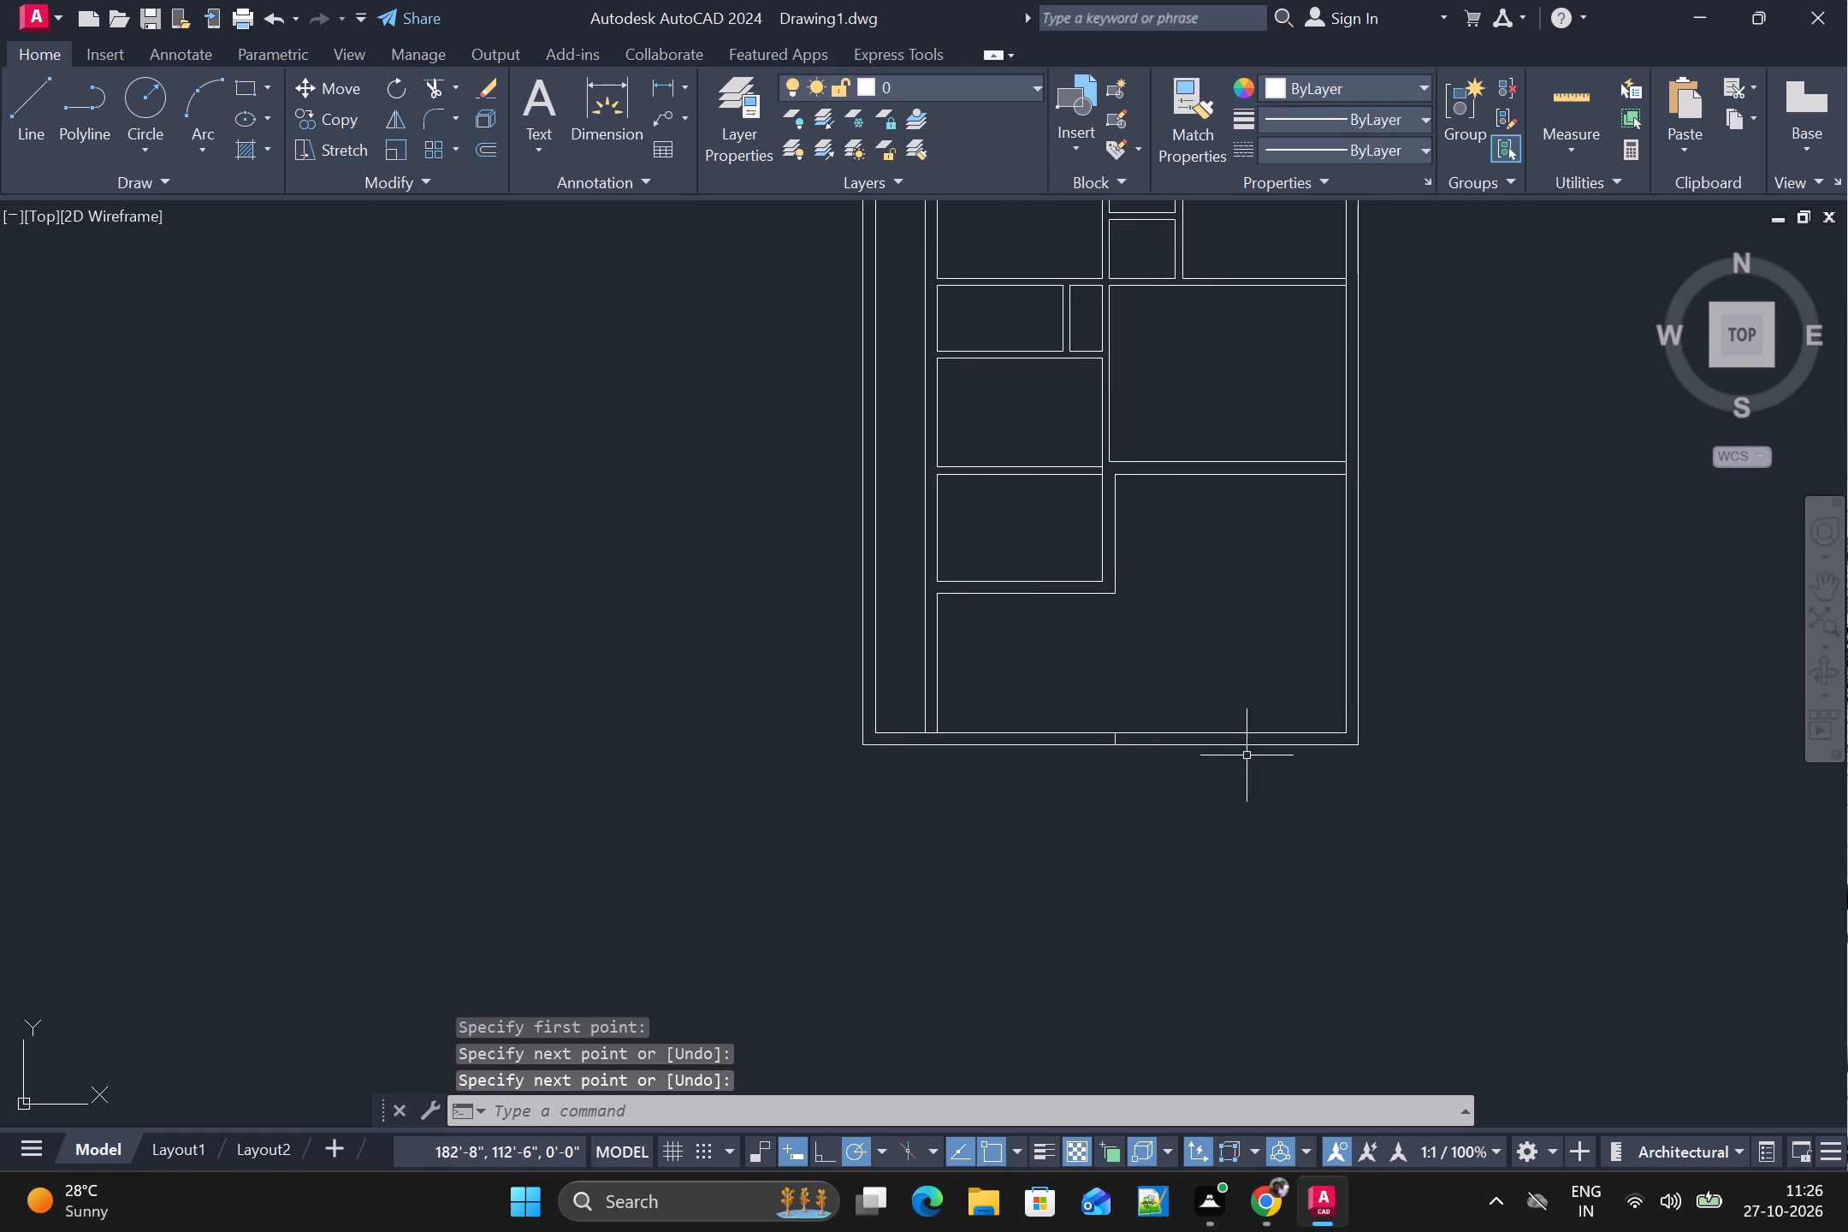
pyautogui.press('space')
pyautogui.press('space')
pyautogui.press('space')
pyautogui.press('space')
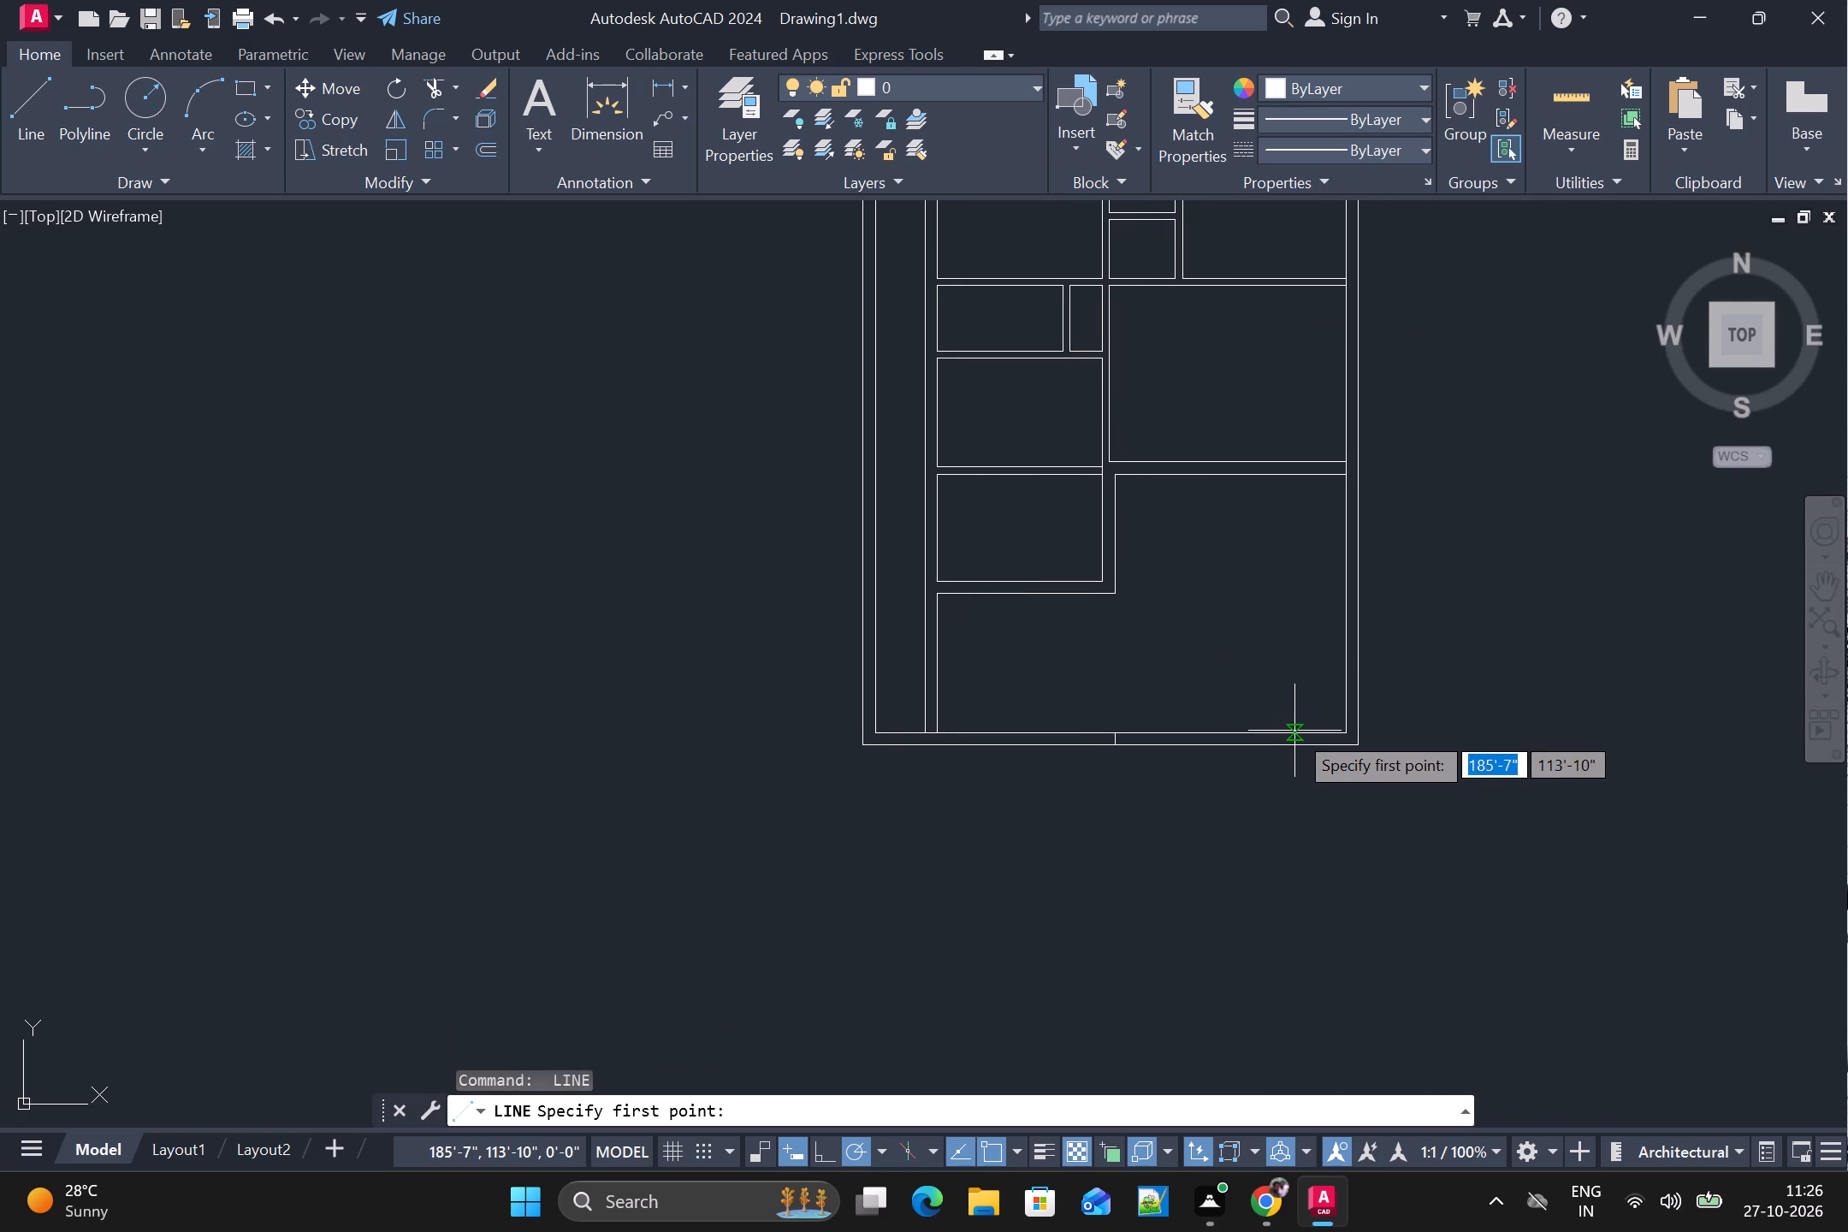
pyautogui.keyDown('alt'); pyautogui.scroll(3, 1288, 740); pyautogui.keyUp('alt')
pyautogui.keyDown('alt'); pyautogui.click(1319, 721); pyautogui.keyUp('alt')
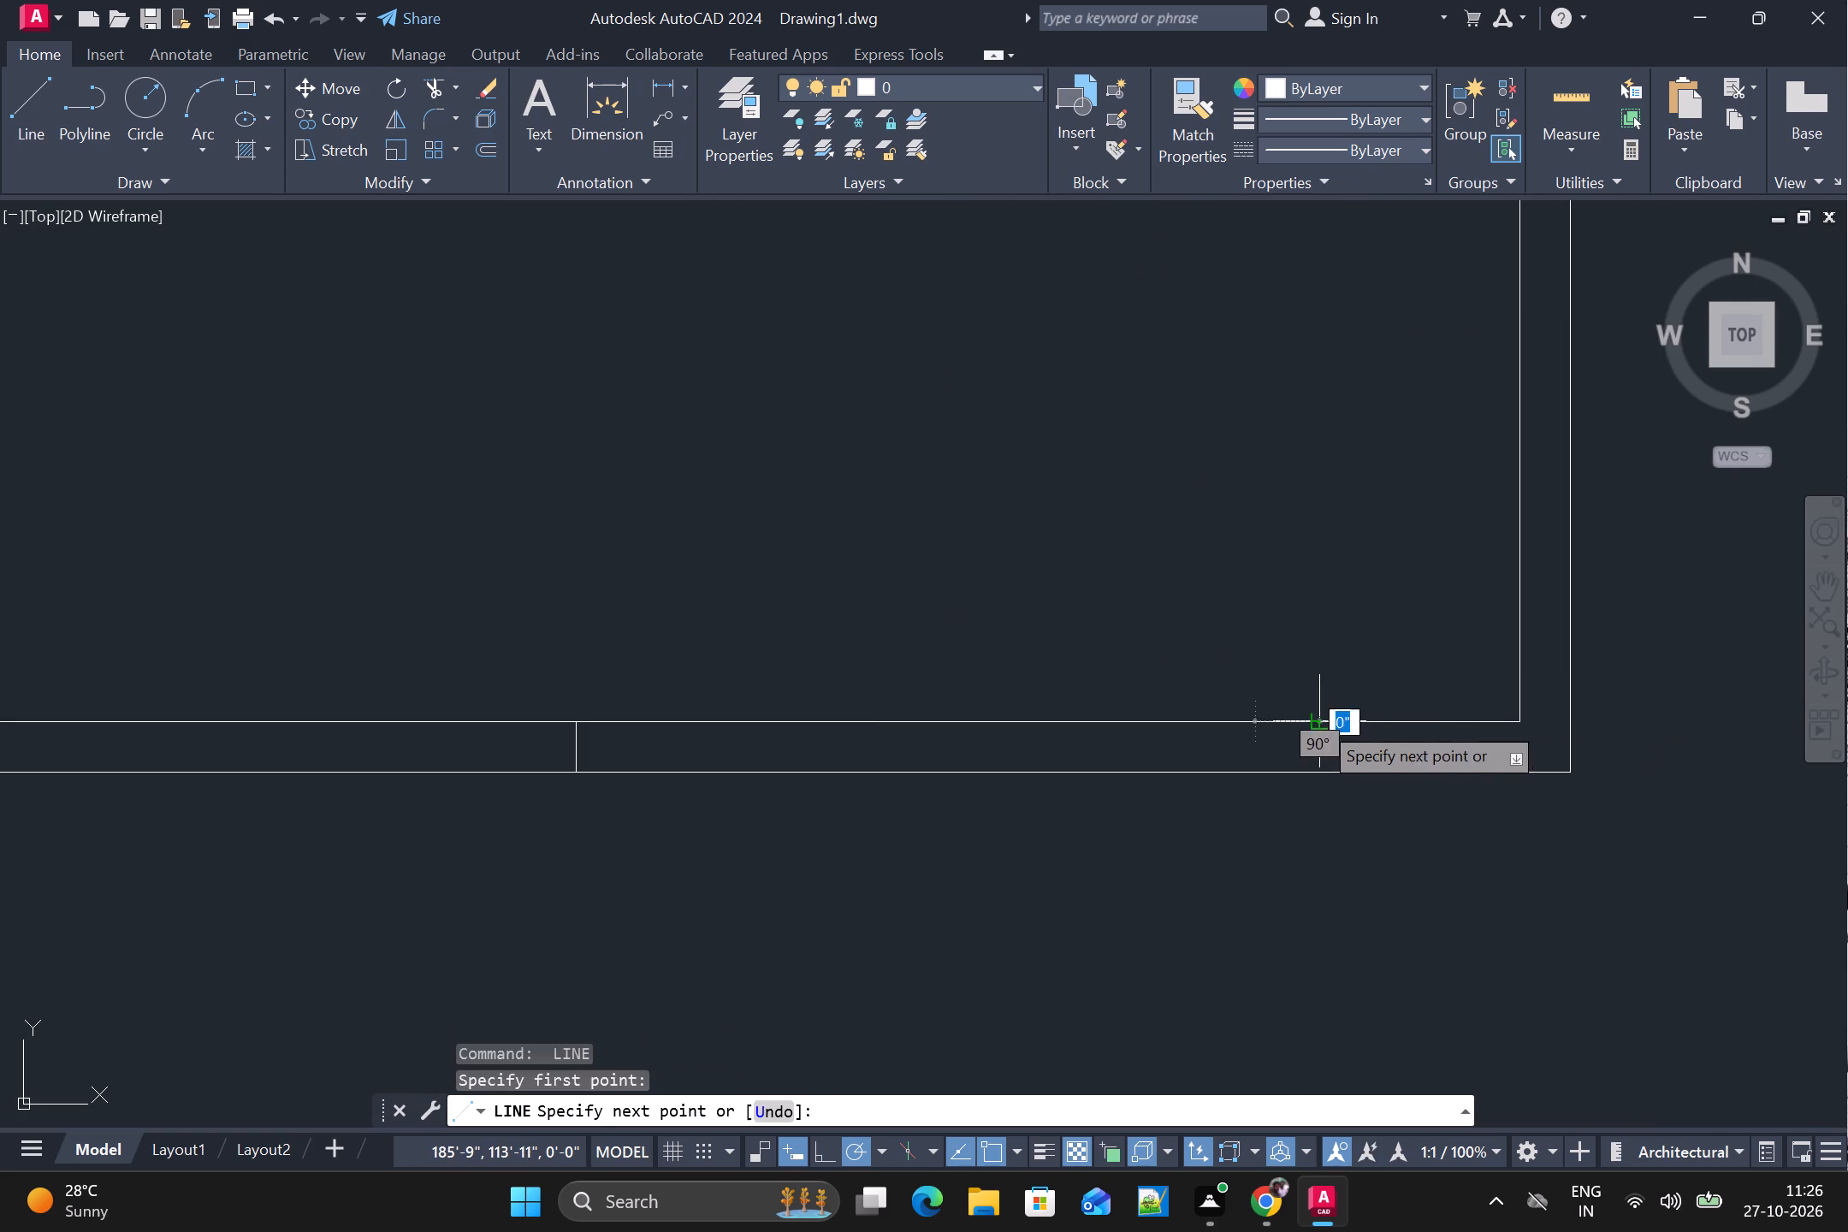
pyautogui.keyDown('alt'); pyautogui.click(1325, 767); pyautogui.keyUp('alt')
pyautogui.press('space')
pyautogui.keyDown('alt'); pyautogui.scroll(-4, 1326, 790); pyautogui.keyUp('alt')
# Trim the south outer wall's inner line between the two short crossing lines.
pyautogui.keyDown('alt'); pyautogui.moveTo(1219, 800); pyautogui.dragTo(1291, 672, button='middle'); pyautogui.keyUp('alt')
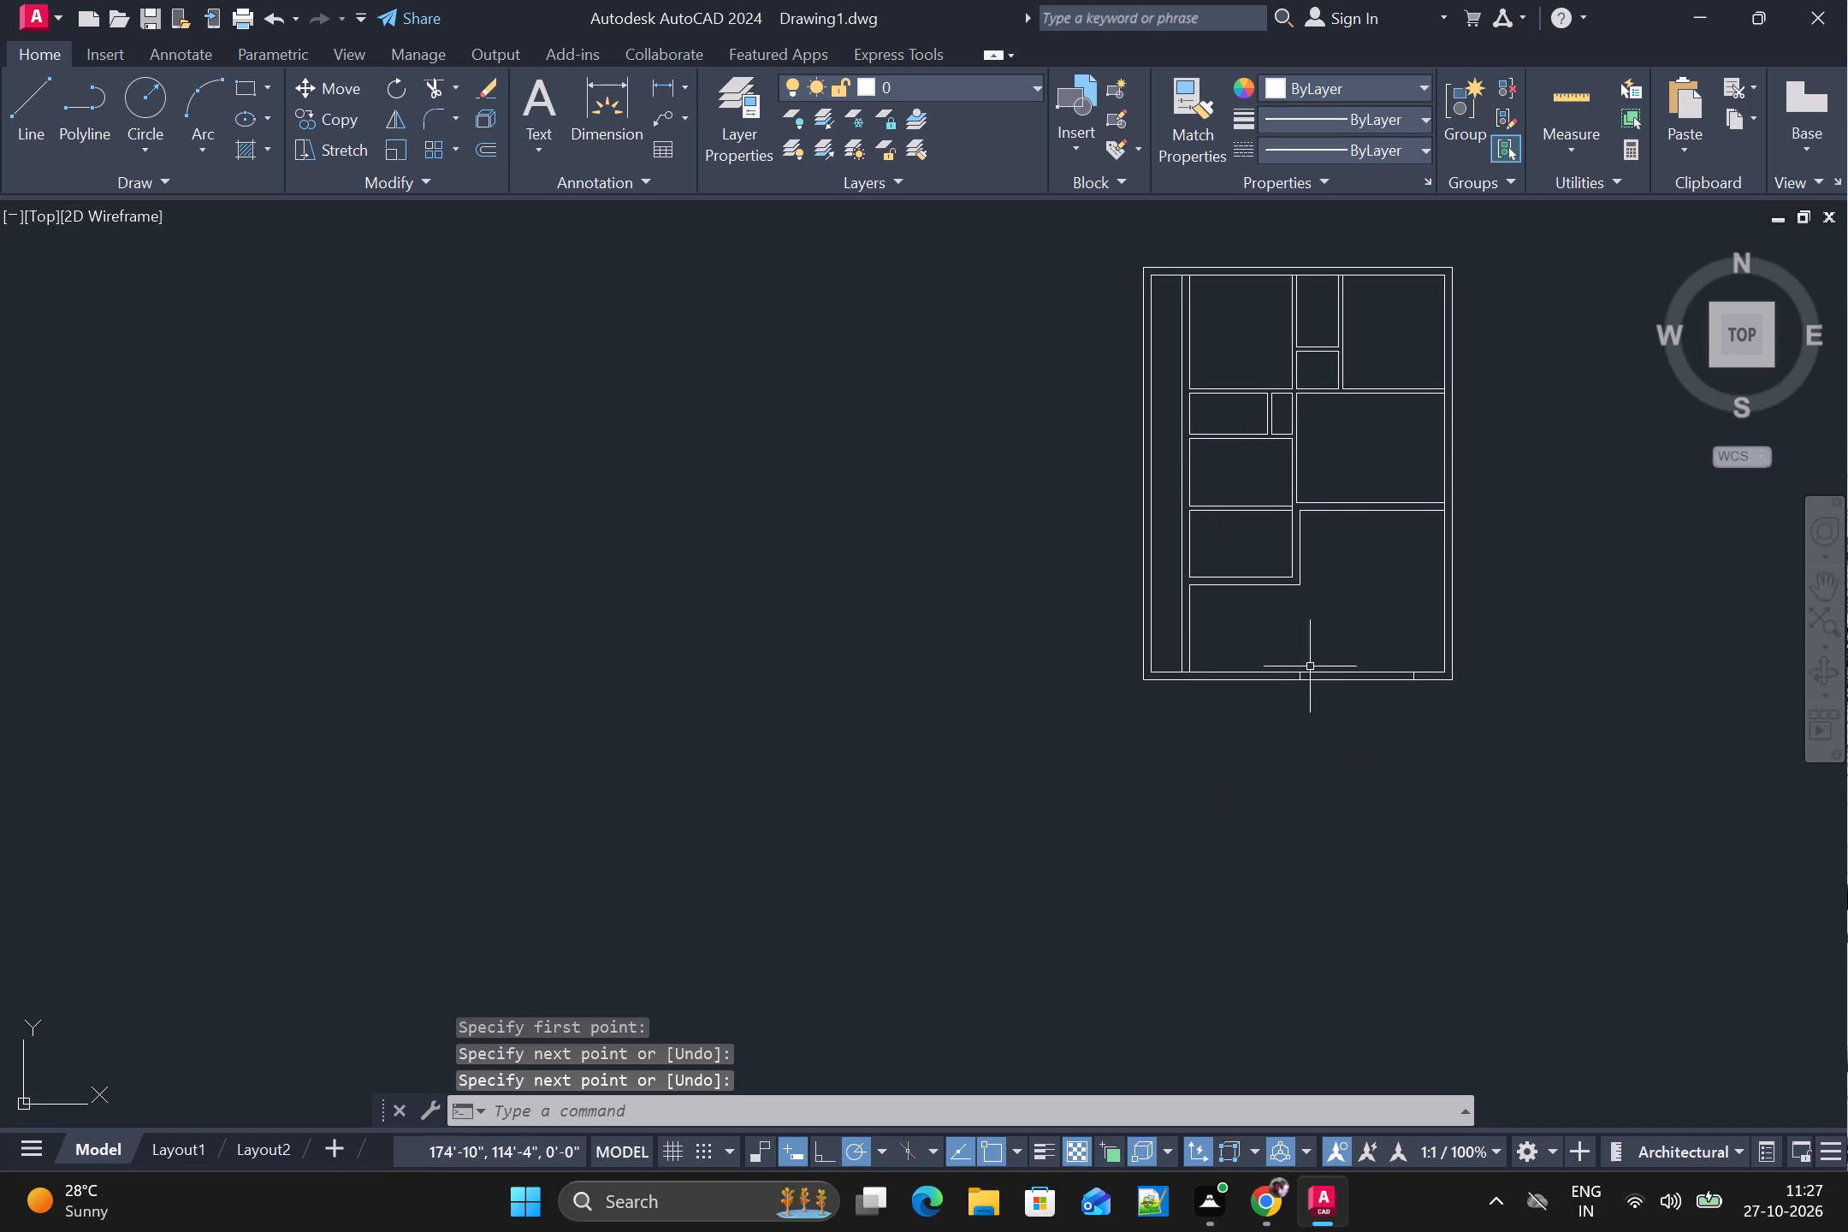
pyautogui.keyDown('alt'); pyautogui.scroll(2, 1346, 603); pyautogui.keyUp('alt')
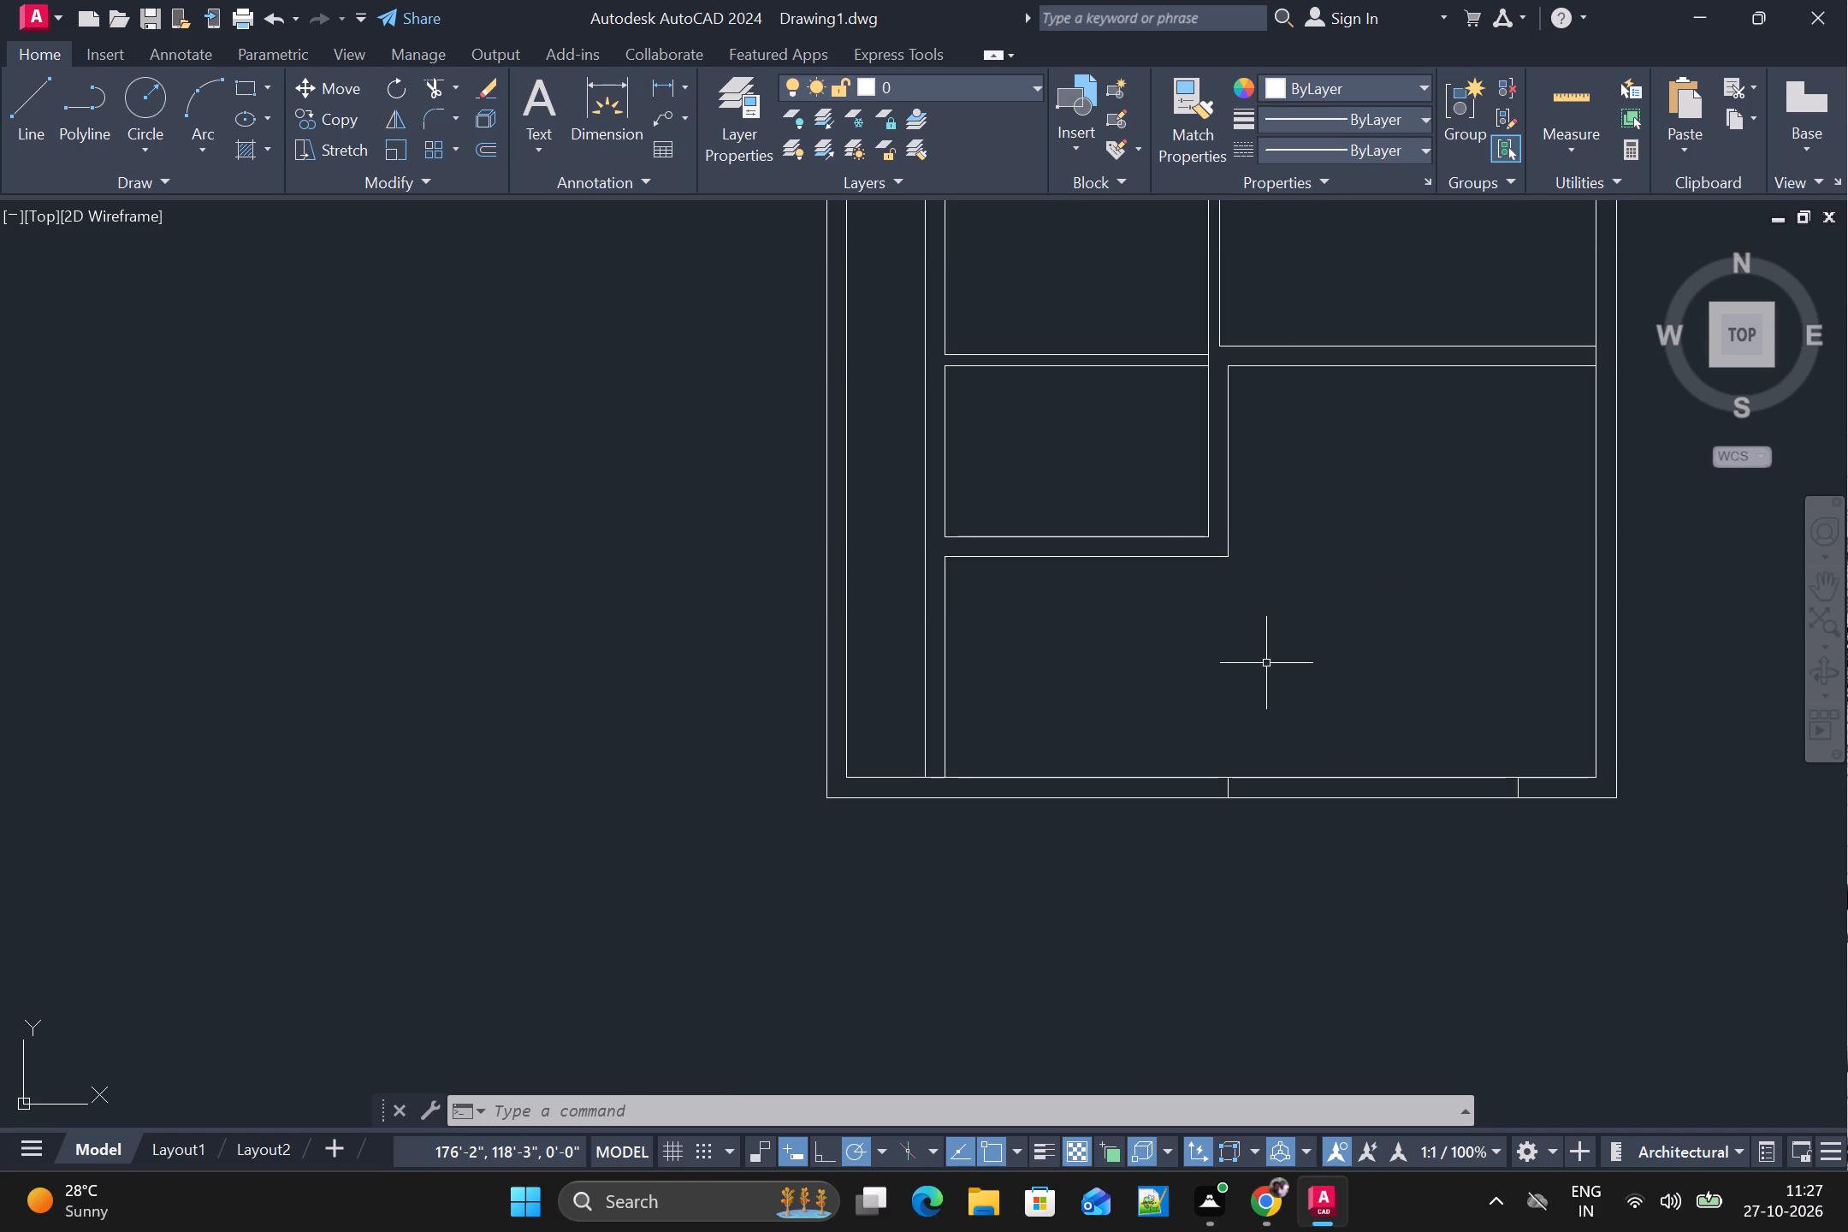
pyautogui.keyDown('alt'); pyautogui.scroll(-1, 1266, 663); pyautogui.keyUp('alt')
pyautogui.press('Escape')
pyautogui.write('tr')
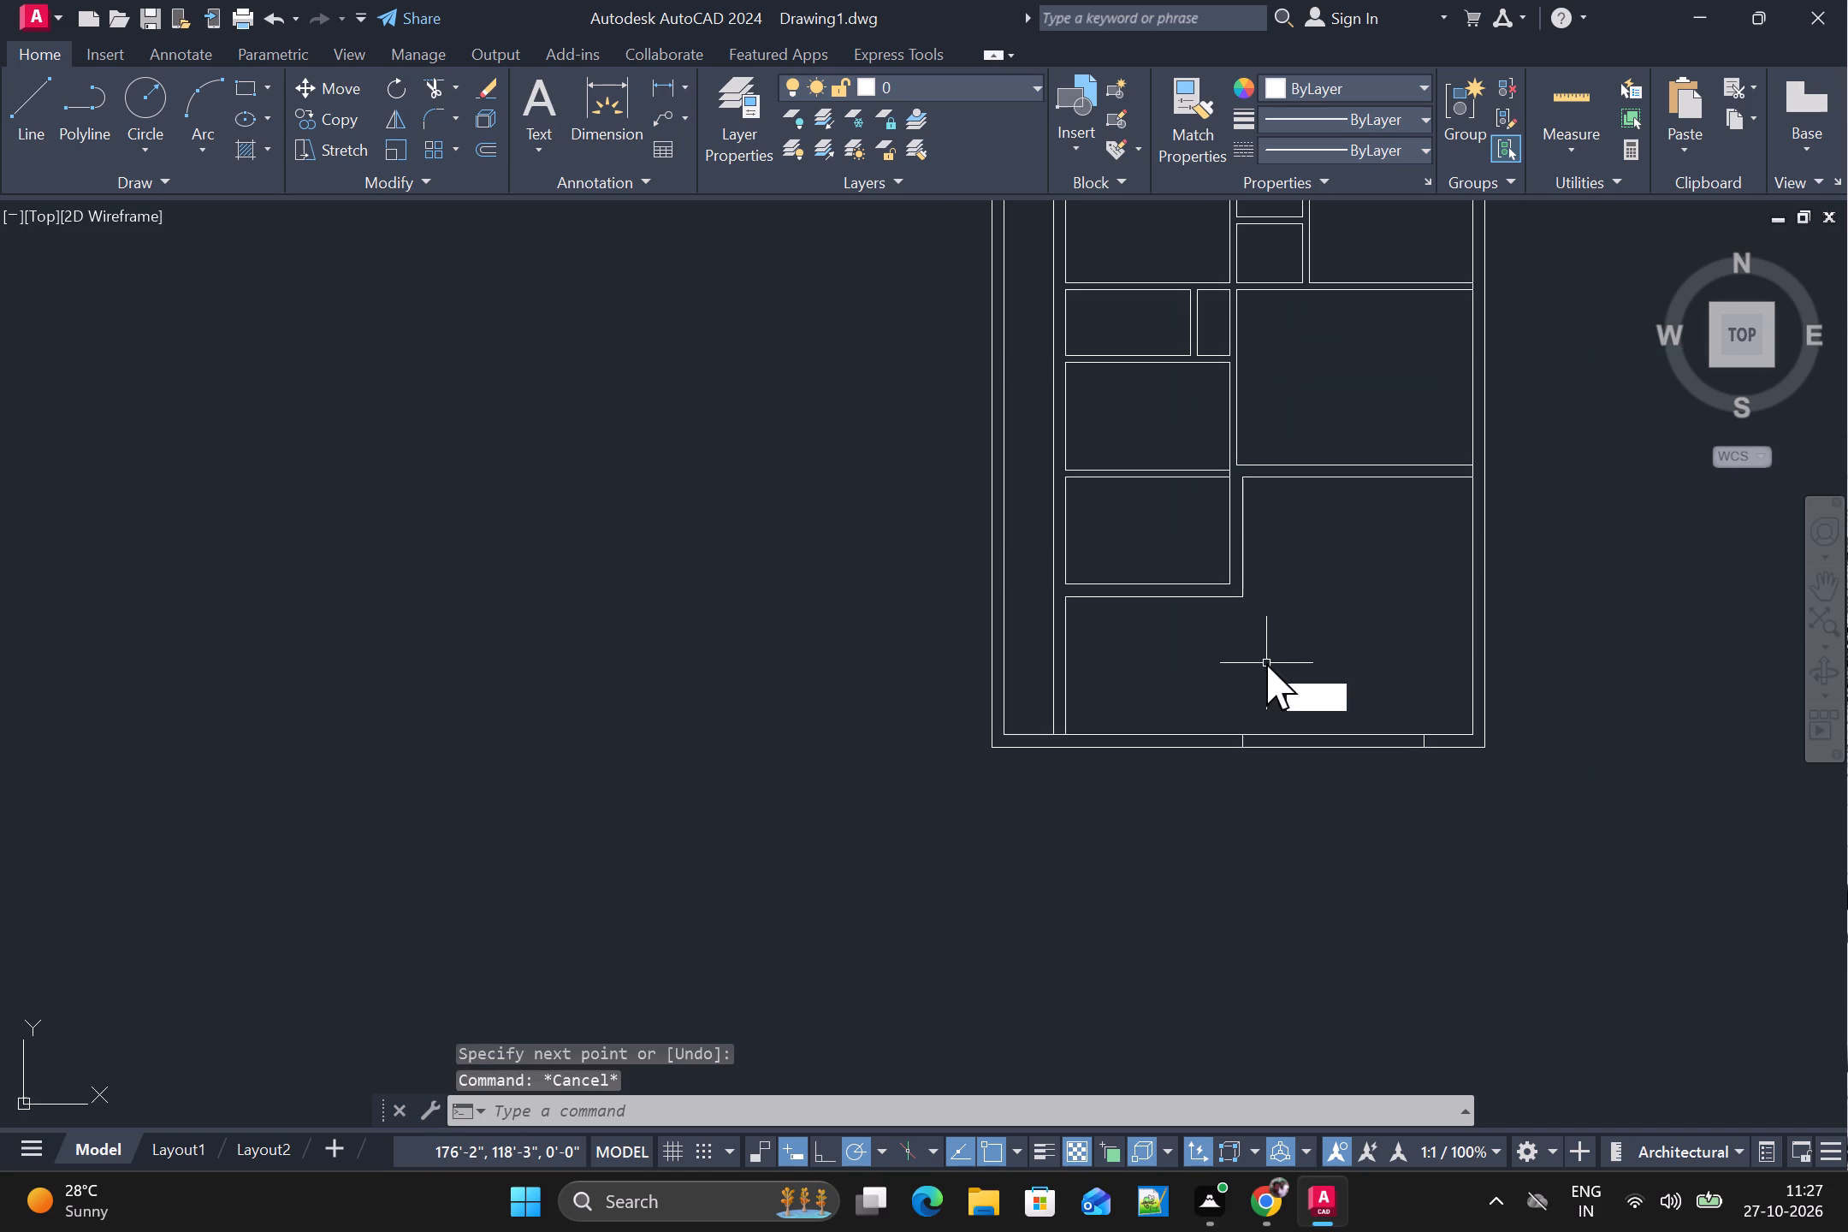
pyautogui.press('space')
pyautogui.keyDown('alt'); pyautogui.moveTo(1346, 730); pyautogui.dragTo(1346, 737); pyautogui.keyUp('alt')
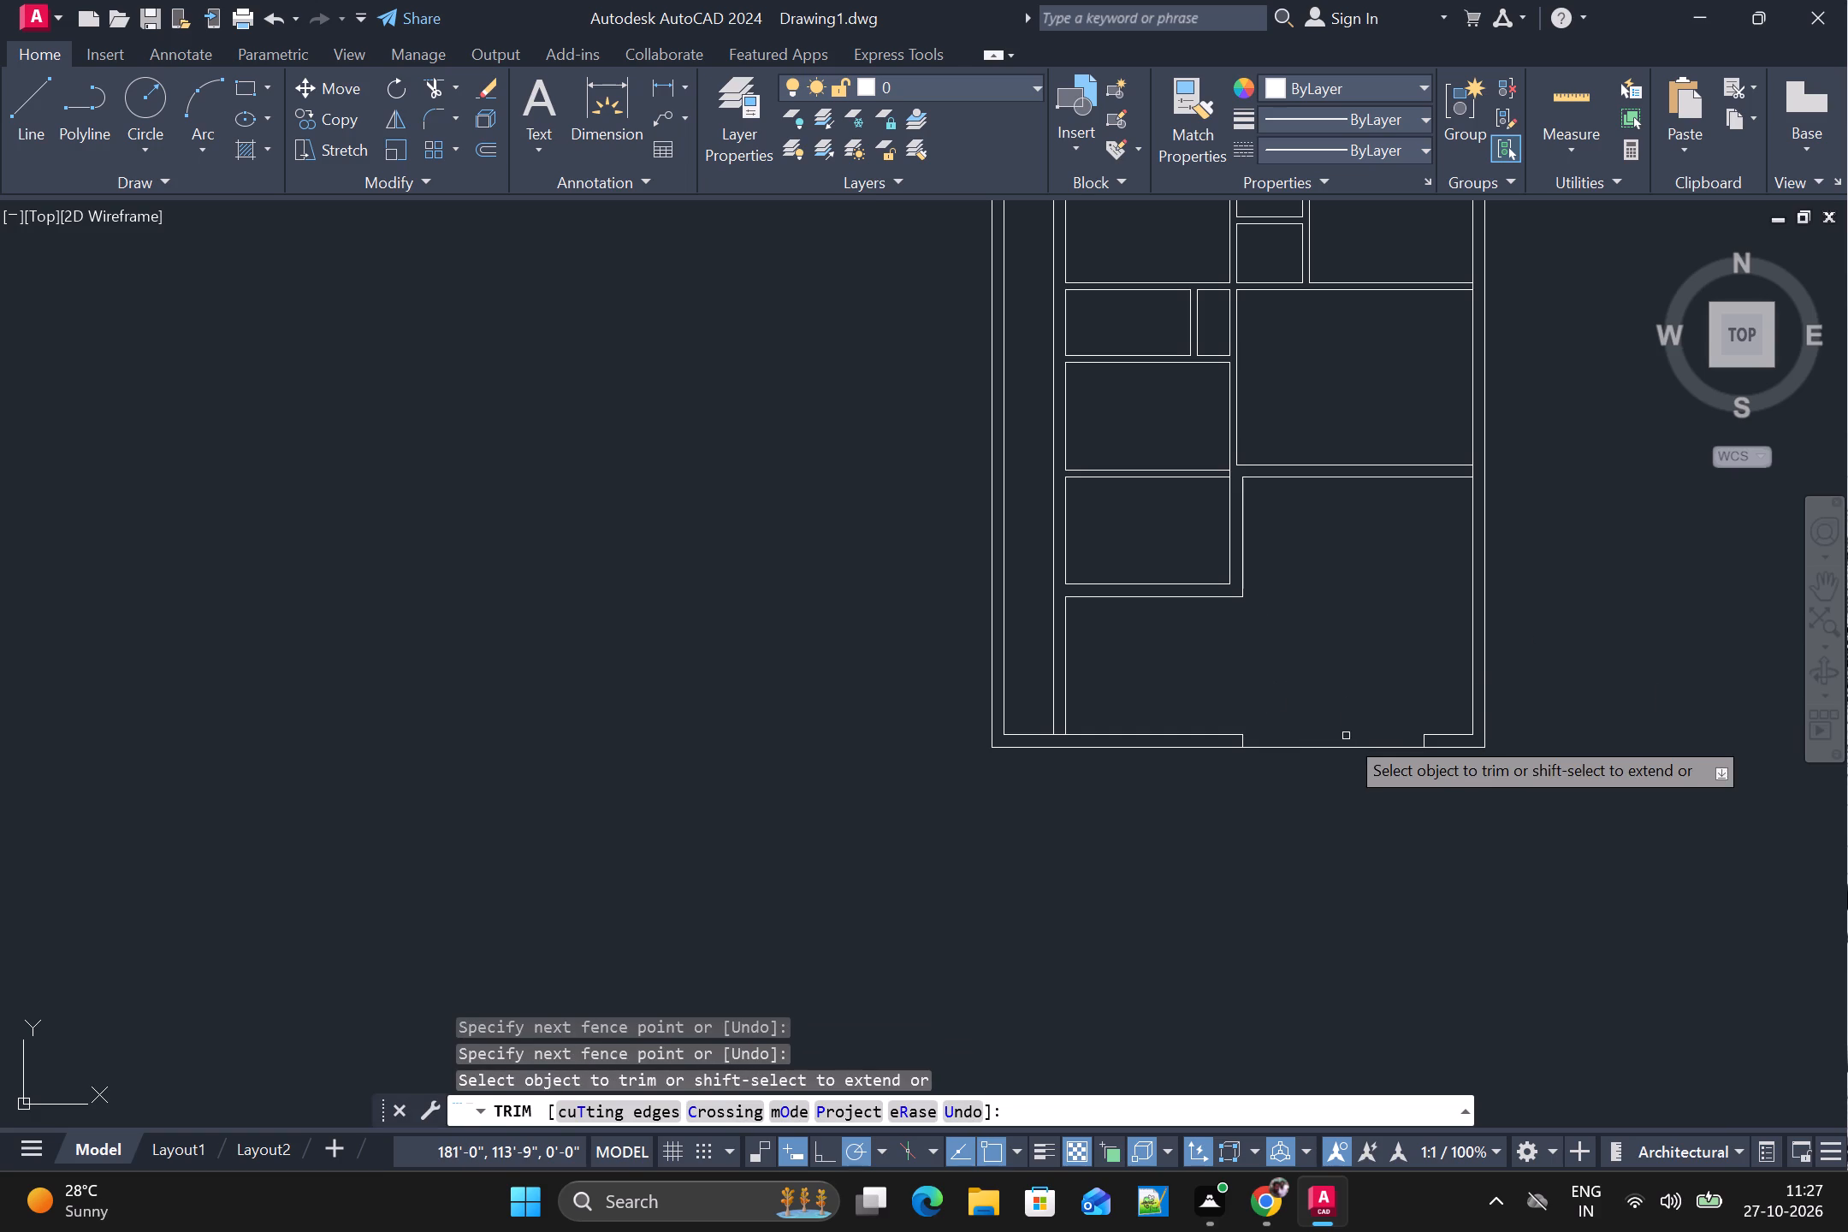
pyautogui.keyDown('alt'); pyautogui.scroll(1, 1351, 717); pyautogui.keyUp('alt')
pyautogui.keyDown('alt'); pyautogui.scroll(-1, 1351, 717); pyautogui.keyUp('alt')
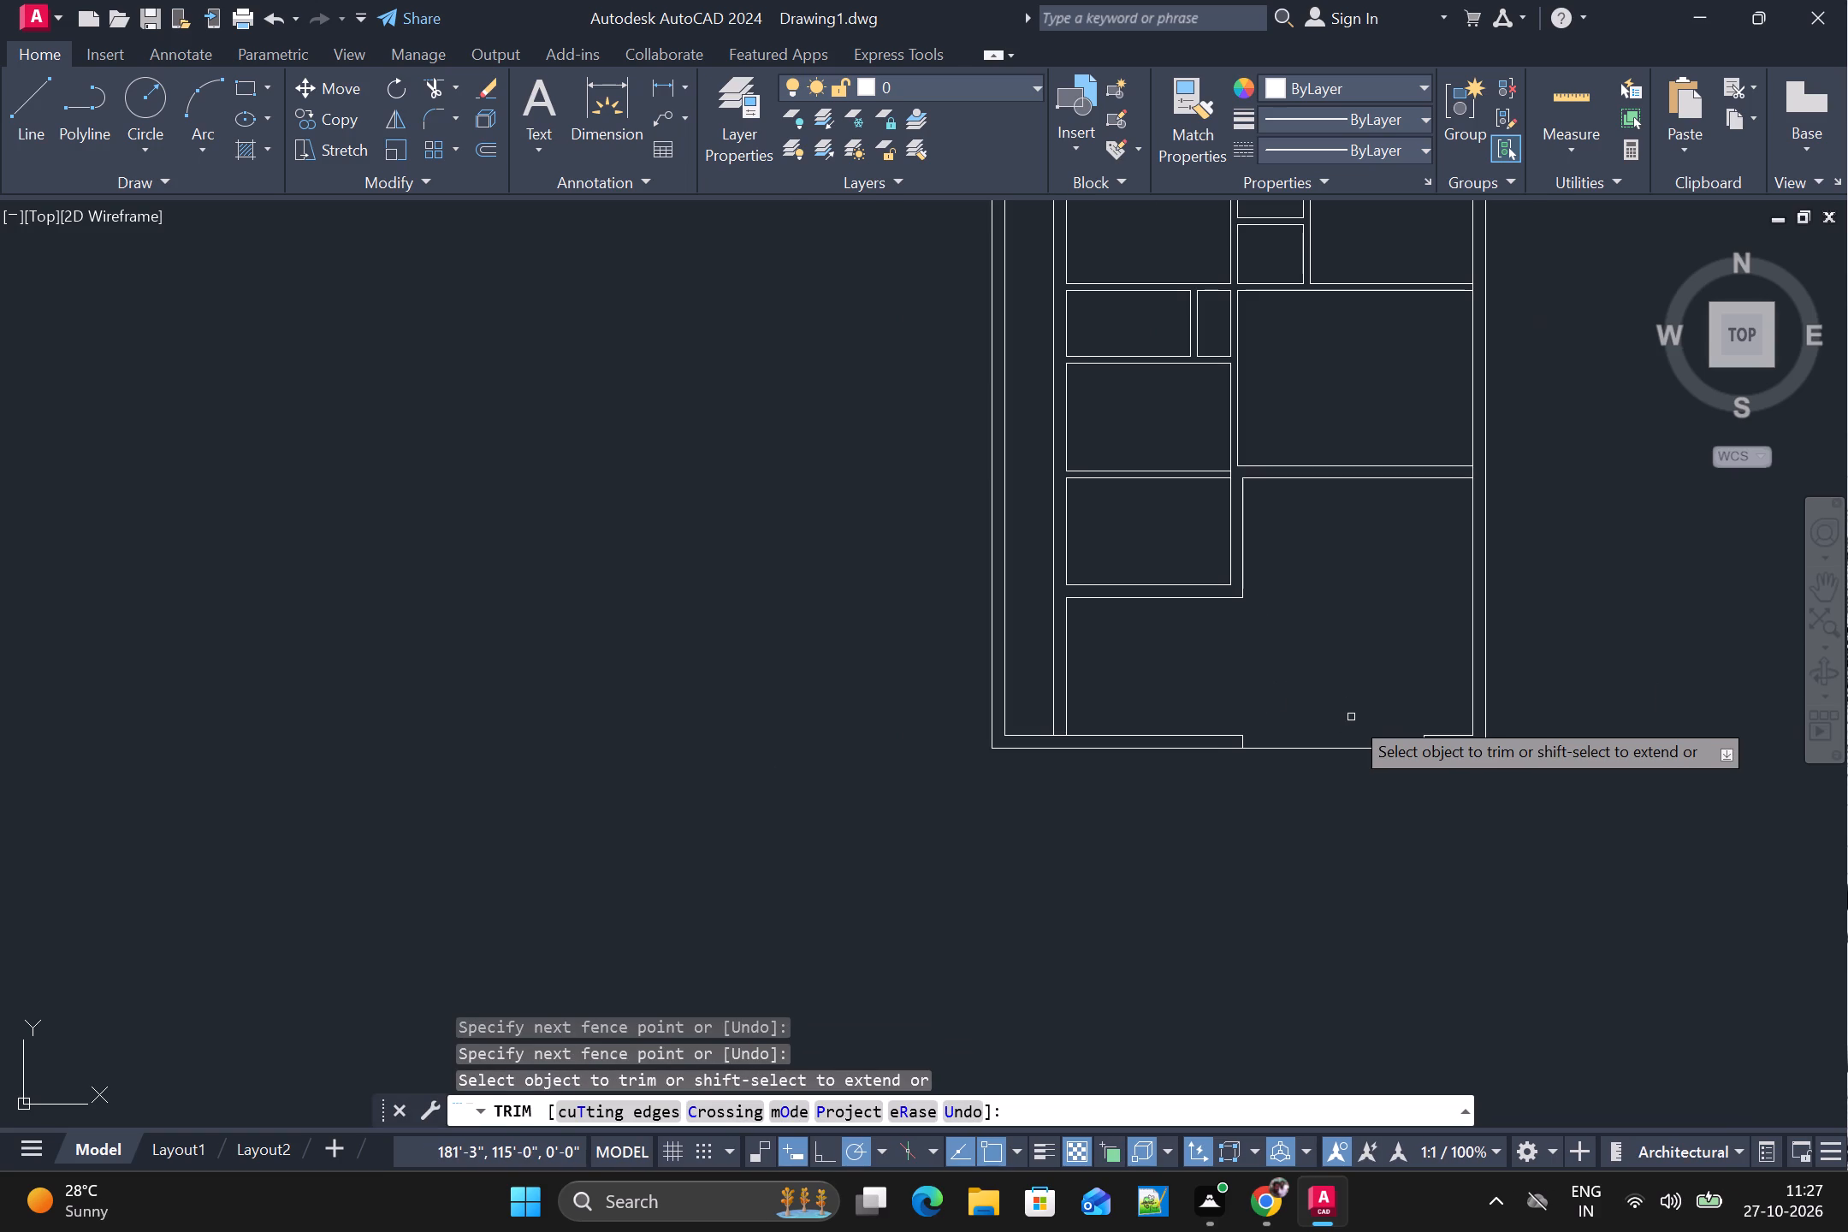
pyautogui.press('Escape')
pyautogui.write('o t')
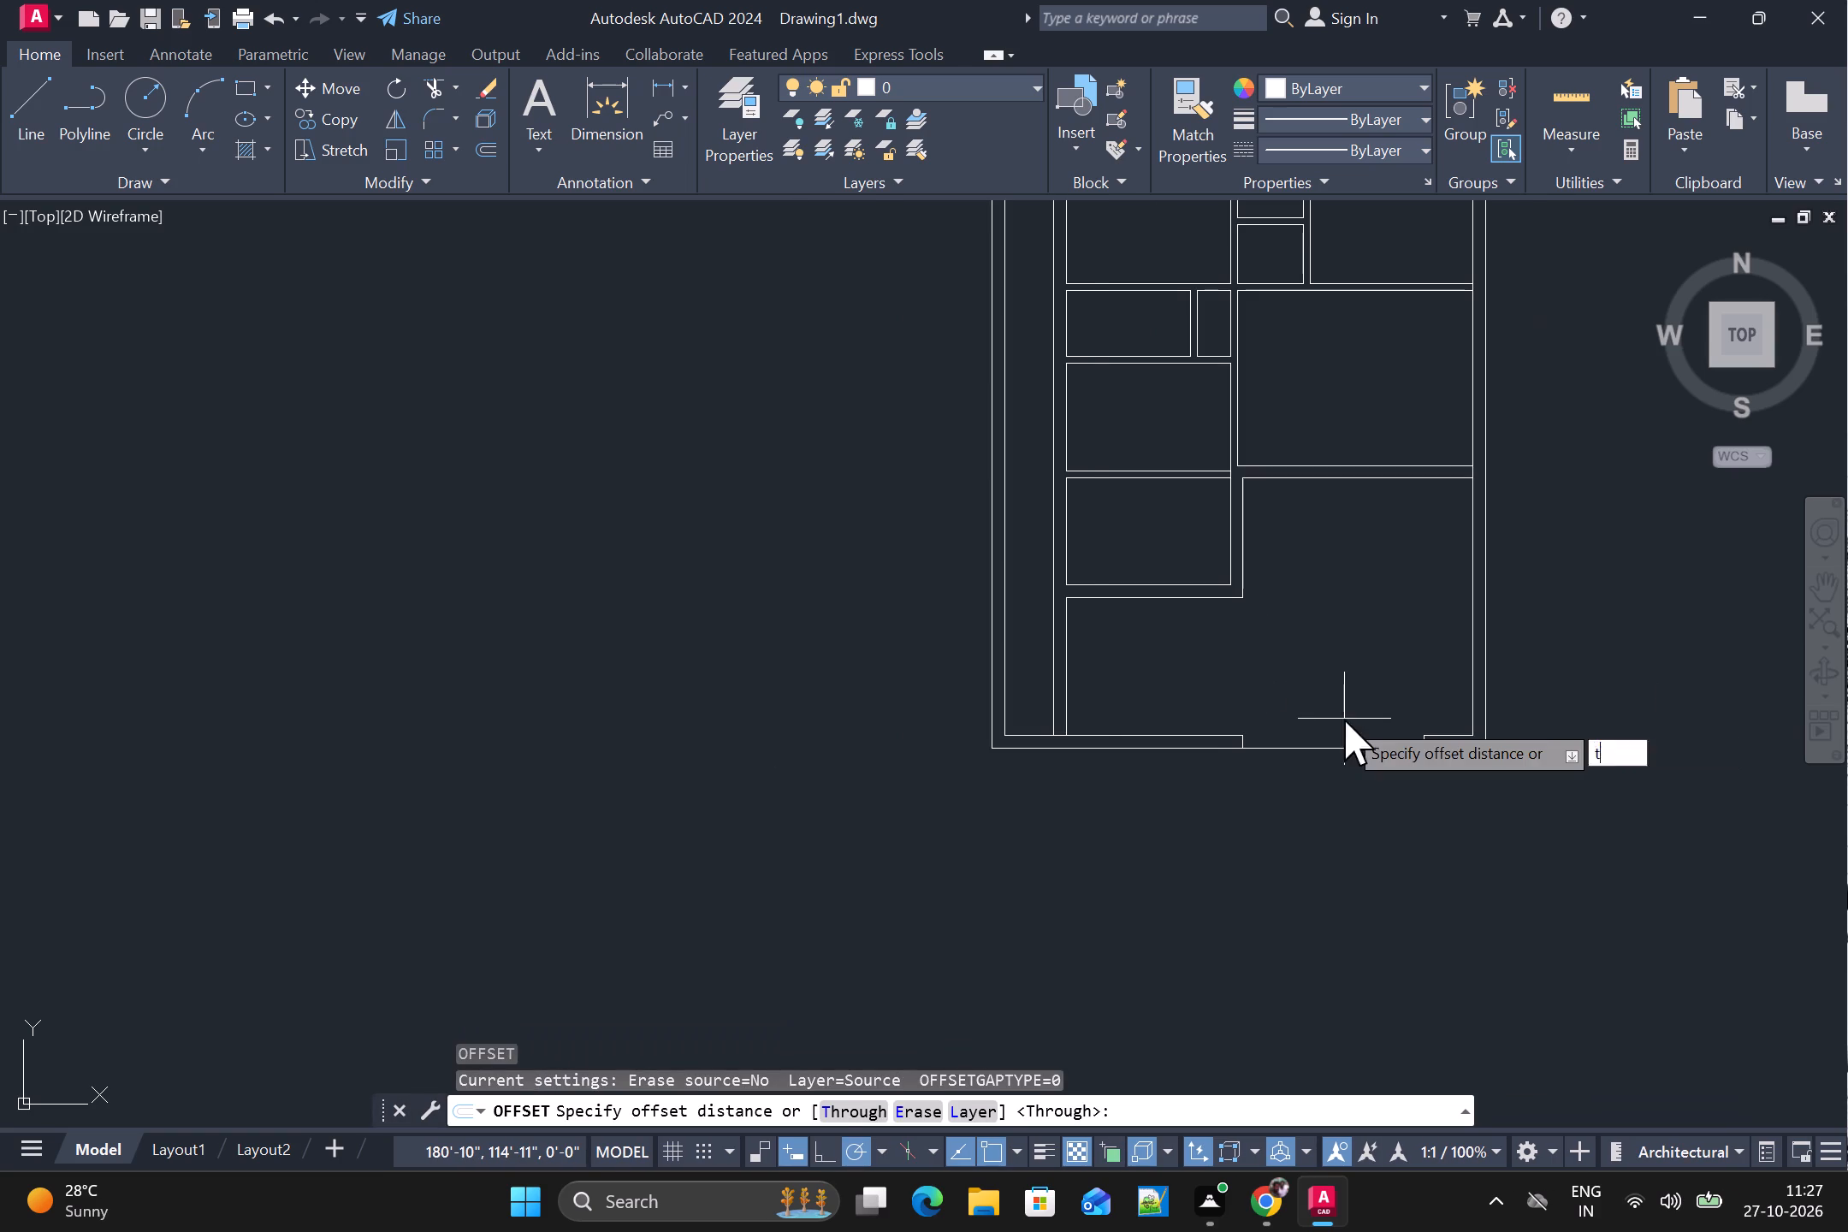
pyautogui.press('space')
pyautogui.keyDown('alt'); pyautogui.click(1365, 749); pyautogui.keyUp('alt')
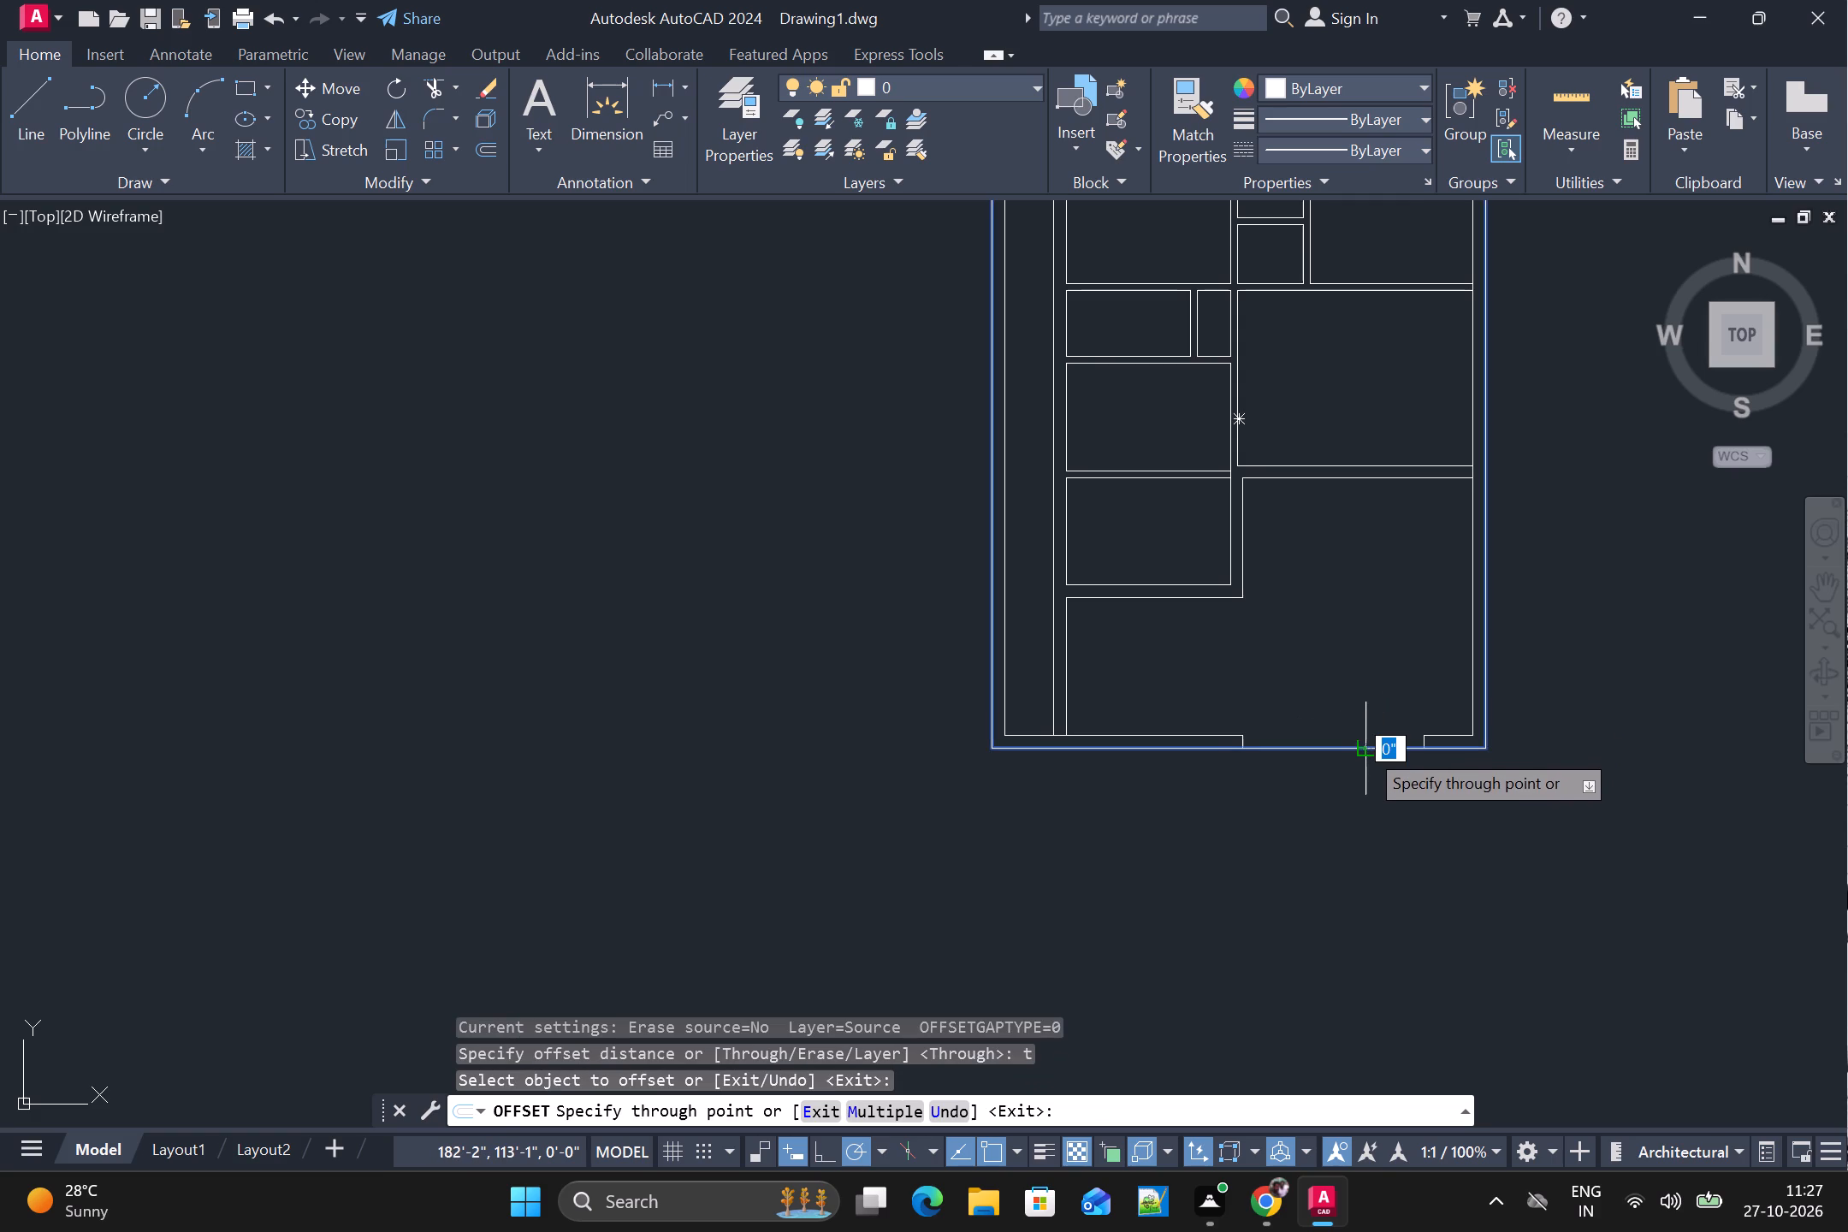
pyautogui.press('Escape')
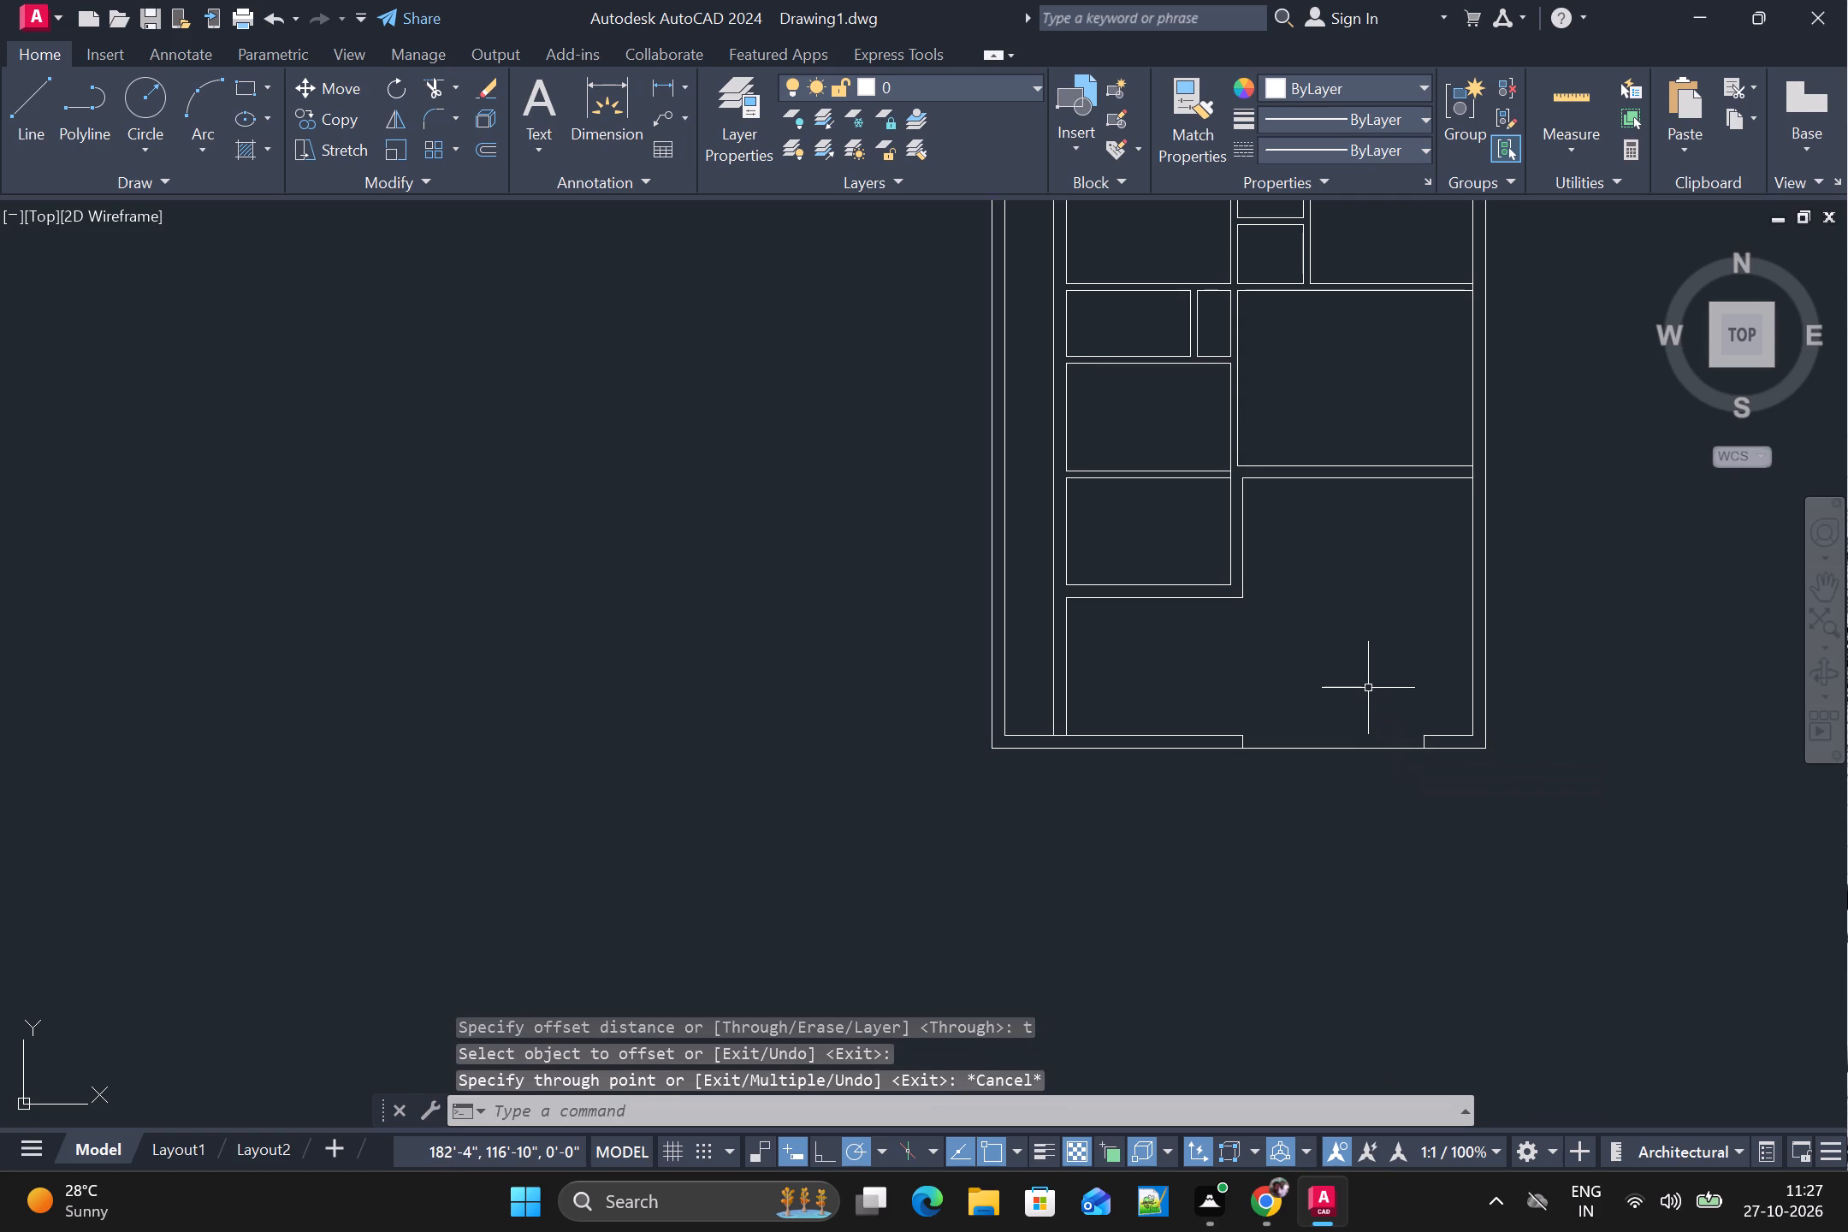
# Draw a horizontal line about 11' long between the two short crossing lines, just inside the south wall's outer line.
pyautogui.write('l')
pyautogui.press('space')
pyautogui.keyDown('alt'); pyautogui.scroll(3, 1414, 767); pyautogui.keyUp('alt')
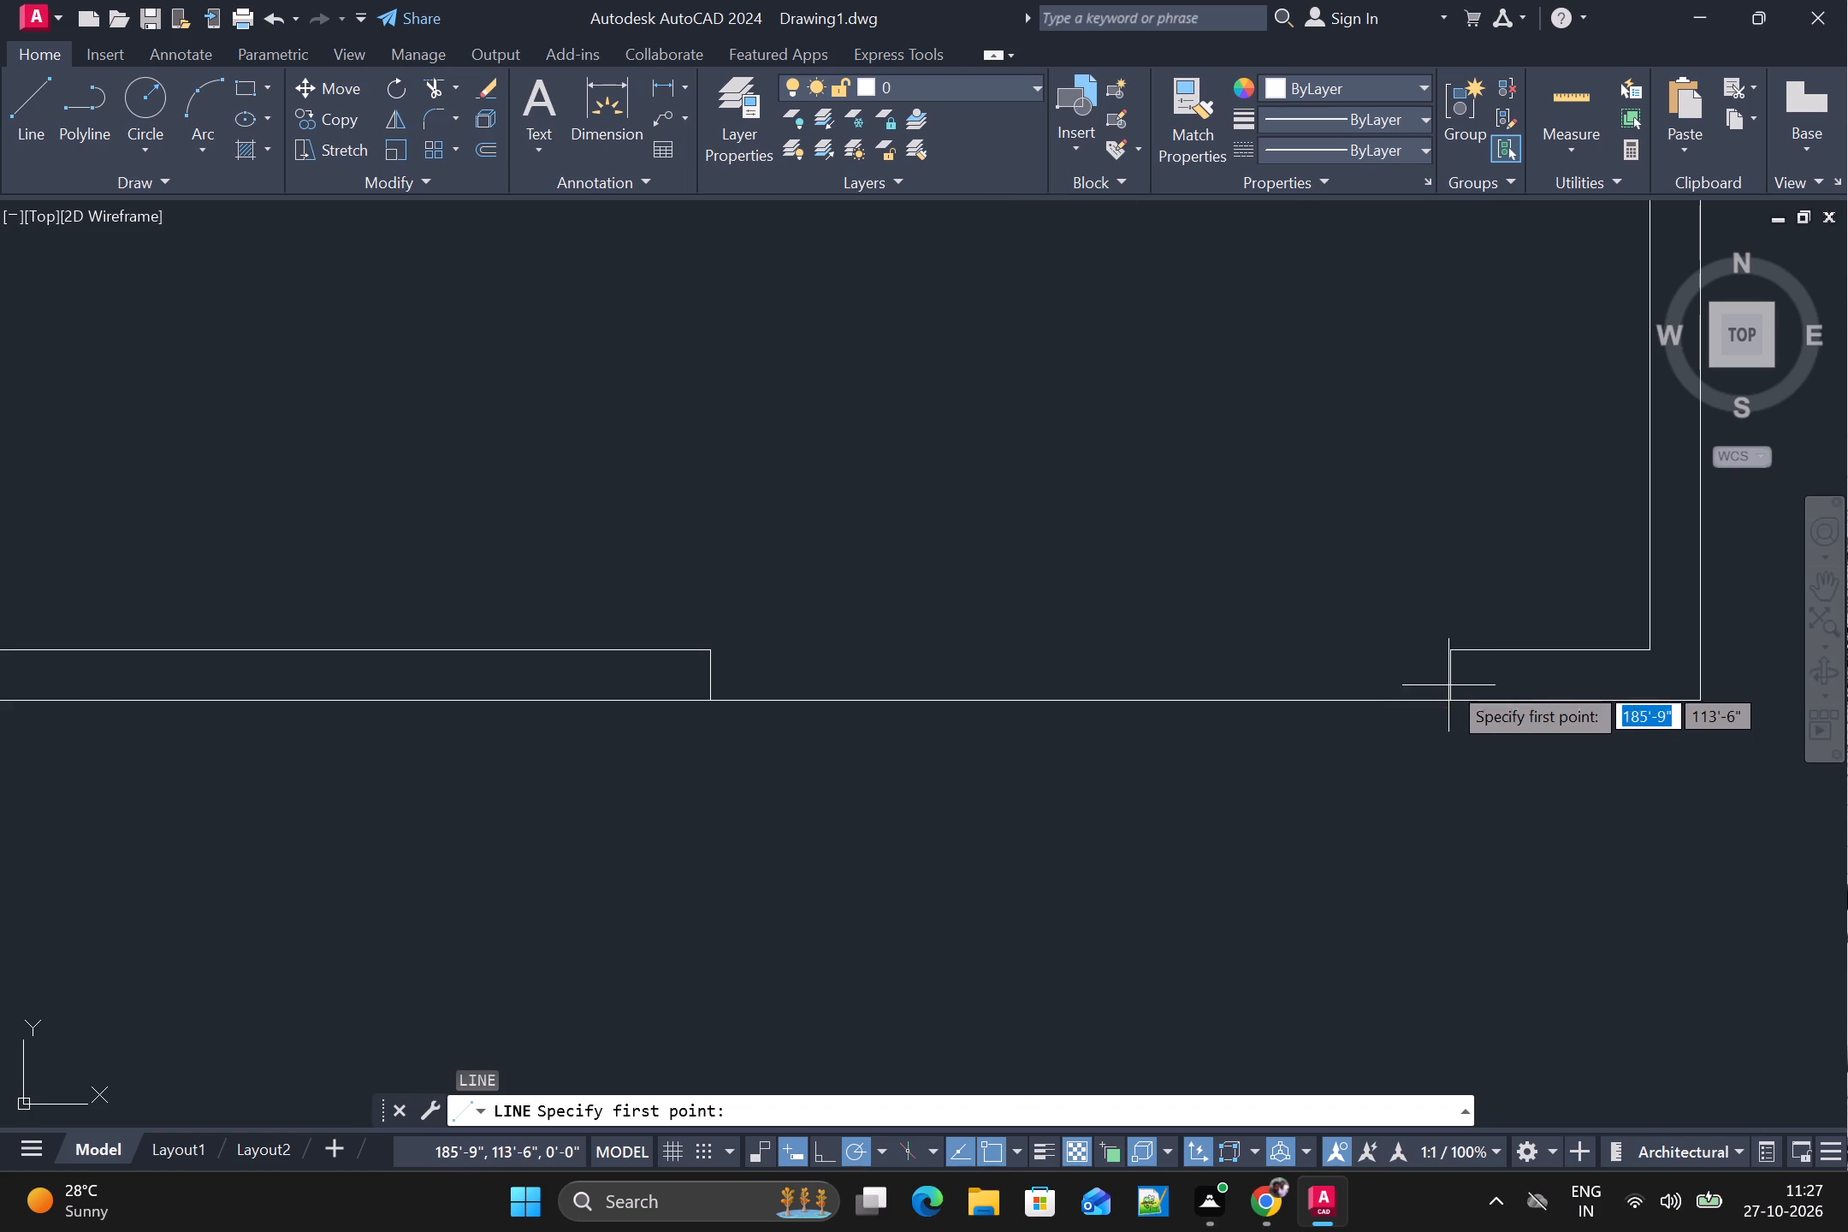
pyautogui.keyDown('alt'); pyautogui.scroll(2, 1448, 685); pyautogui.keyUp('alt')
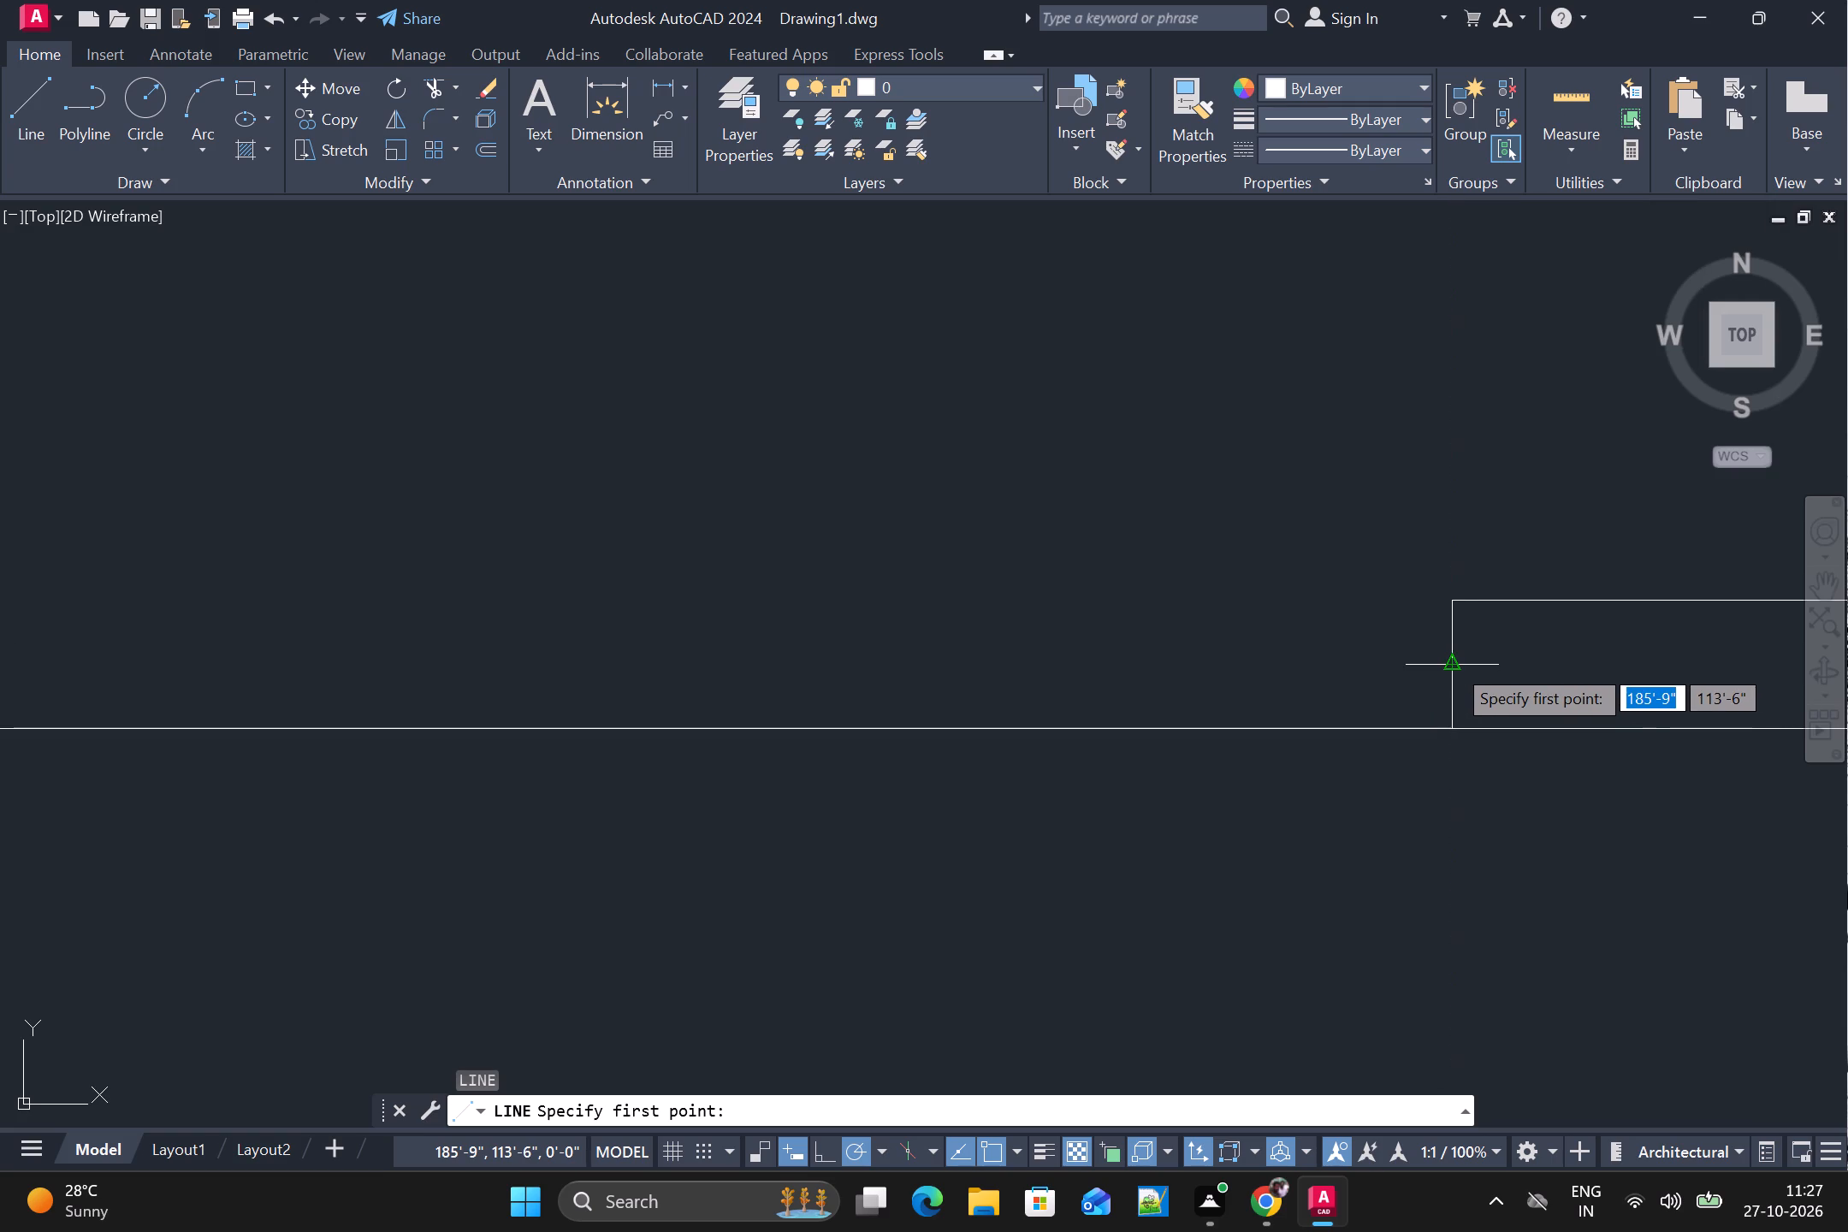
pyautogui.keyDown('alt'); pyautogui.click(1453, 687); pyautogui.keyUp('alt')
pyautogui.keyDown('alt'); pyautogui.scroll(-4, 1023, 696); pyautogui.keyUp('alt')
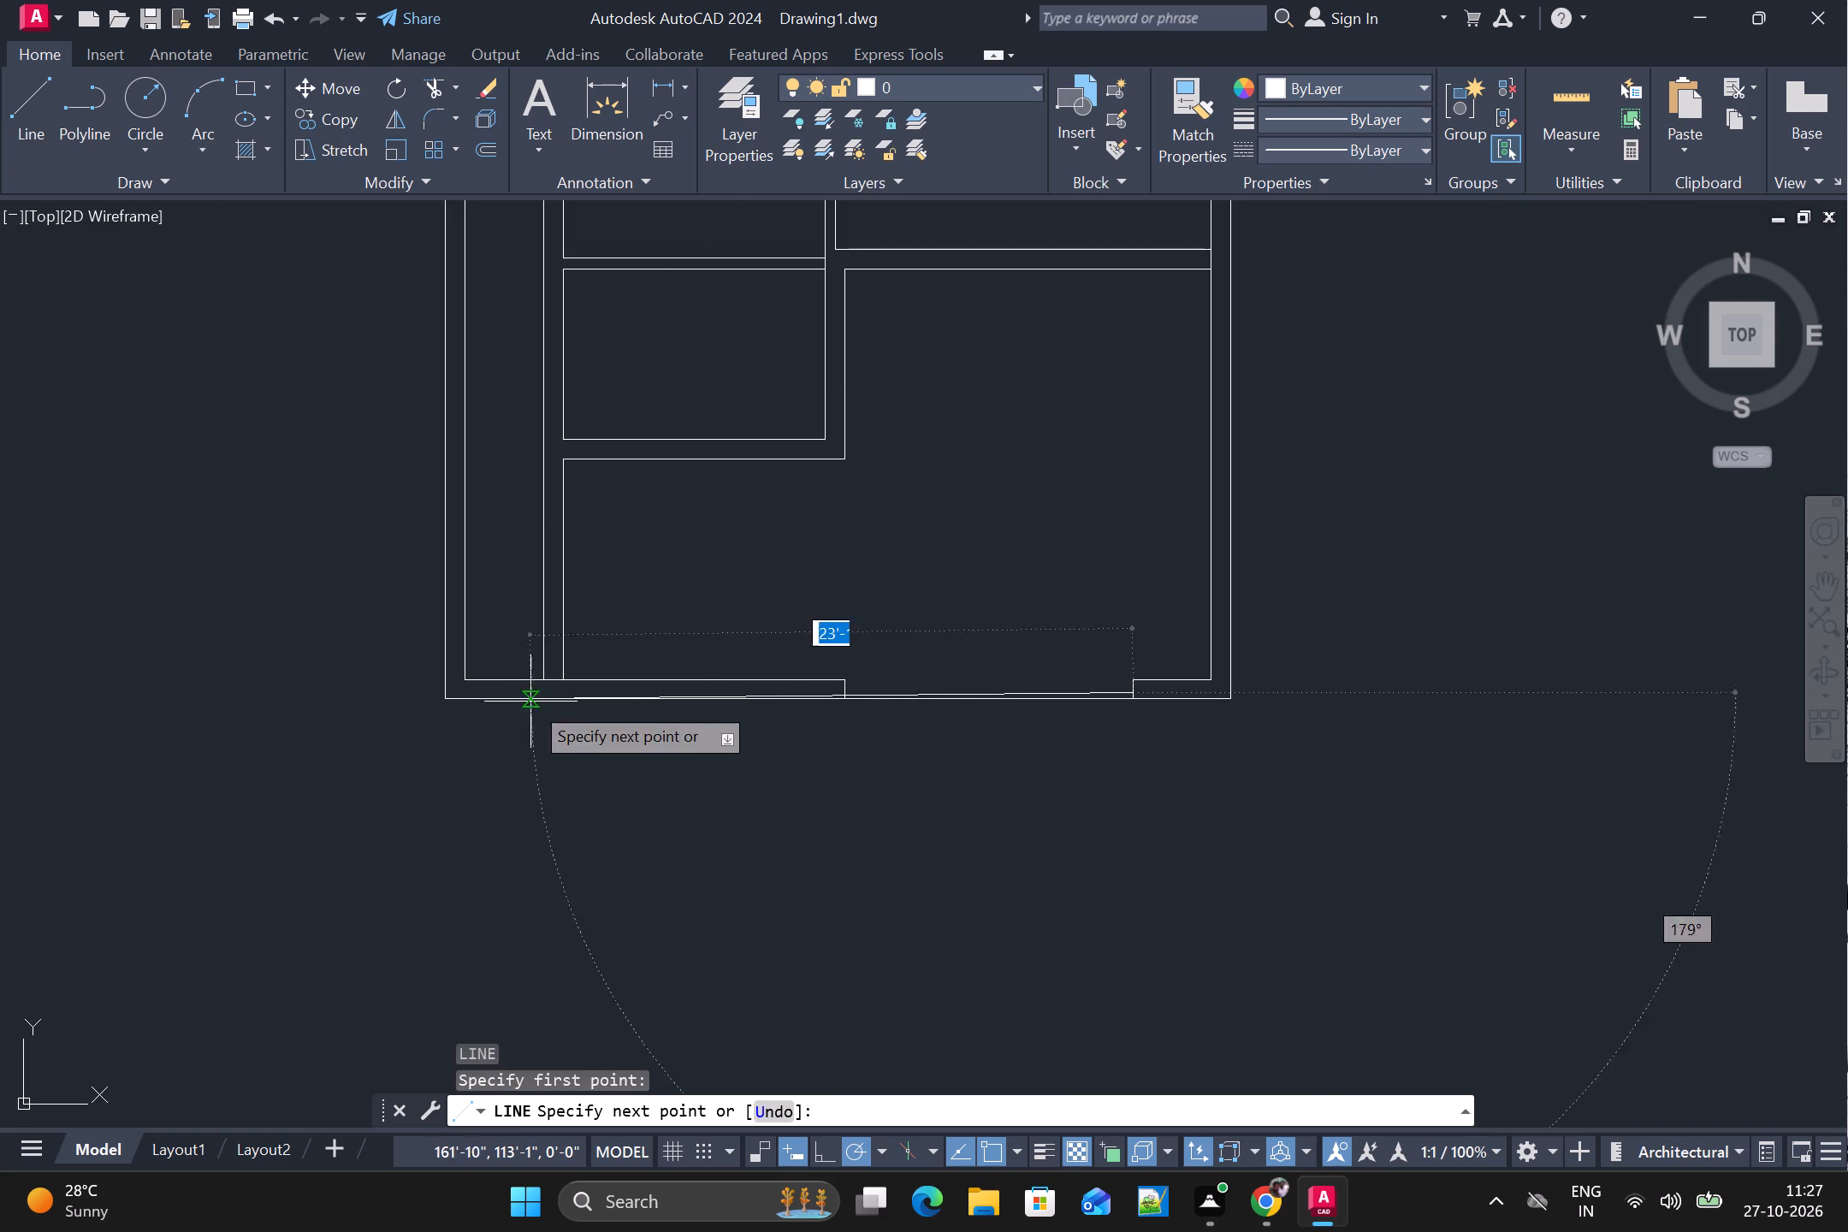
pyautogui.keyDown('alt'); pyautogui.scroll(3, 685, 686); pyautogui.keyUp('alt')
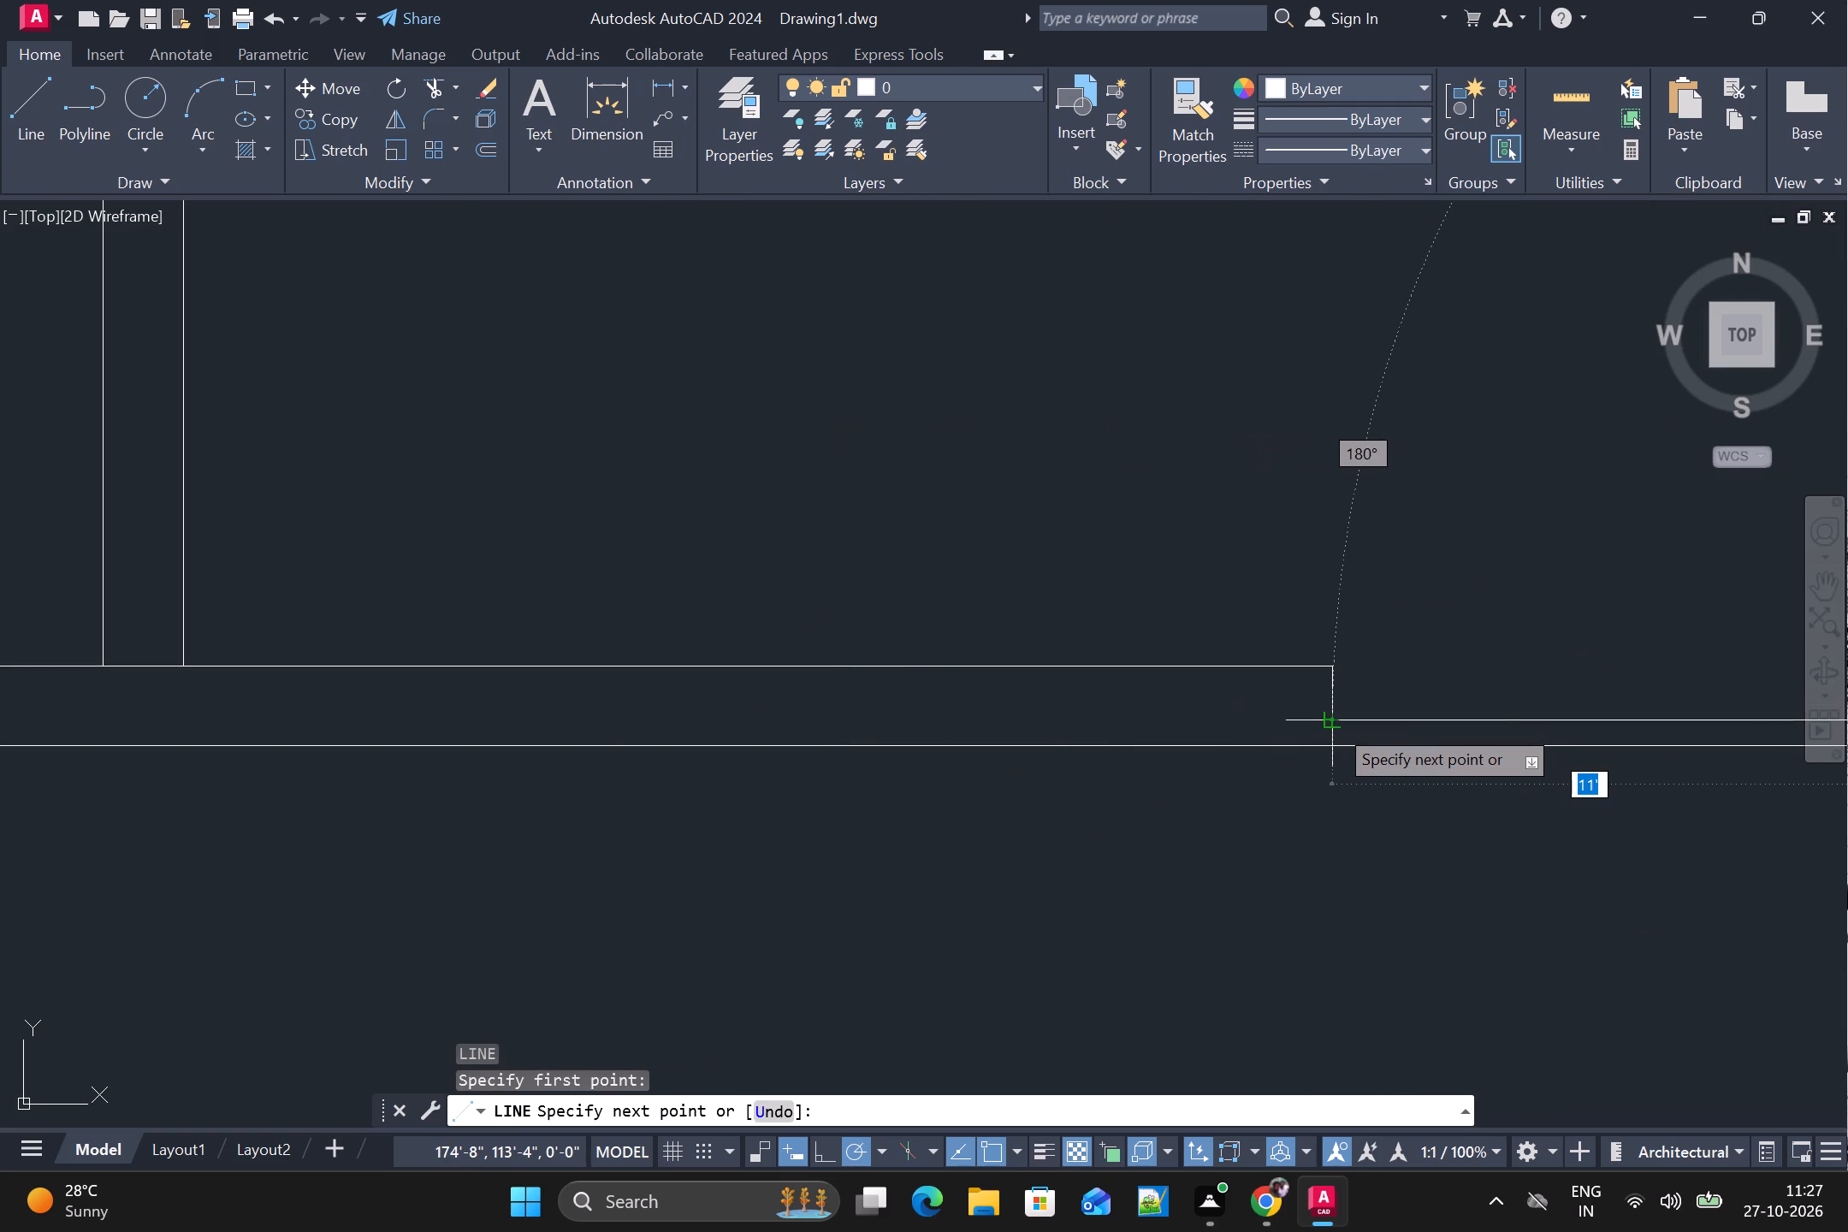
pyautogui.keyDown('alt'); pyautogui.click(1330, 724); pyautogui.keyUp('alt')
pyautogui.press('space')
# Examine the whole floor plan, checking the room layout and the opening in the south outer wall.
pyautogui.keyDown('alt'); pyautogui.scroll(-3, 1330, 726); pyautogui.keyUp('alt')
pyautogui.keyDown('alt'); pyautogui.scroll(-2, 1389, 808); pyautogui.keyUp('alt')
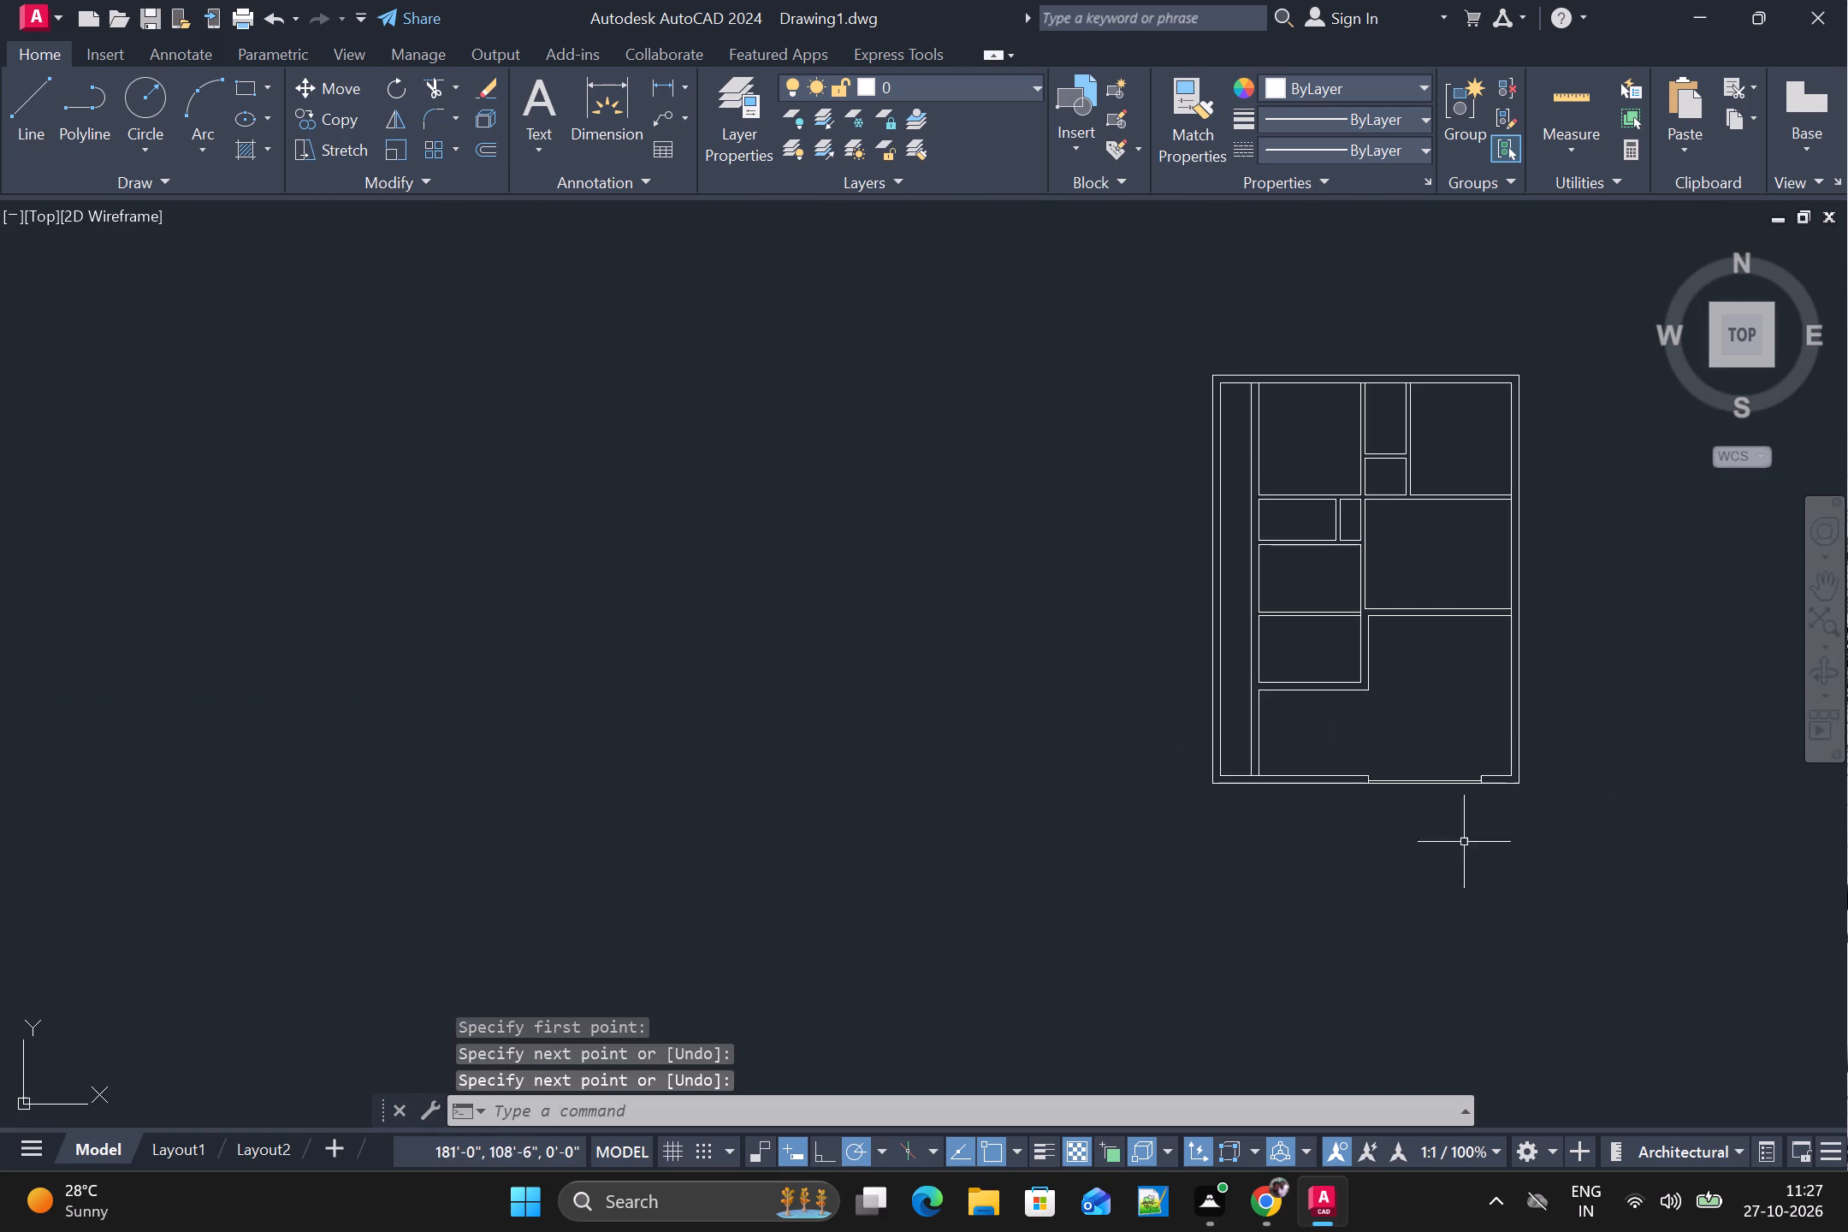
pyautogui.keyDown('alt'); pyautogui.moveTo(1538, 859); pyautogui.dragTo(1447, 877, button='middle'); pyautogui.keyUp('alt')
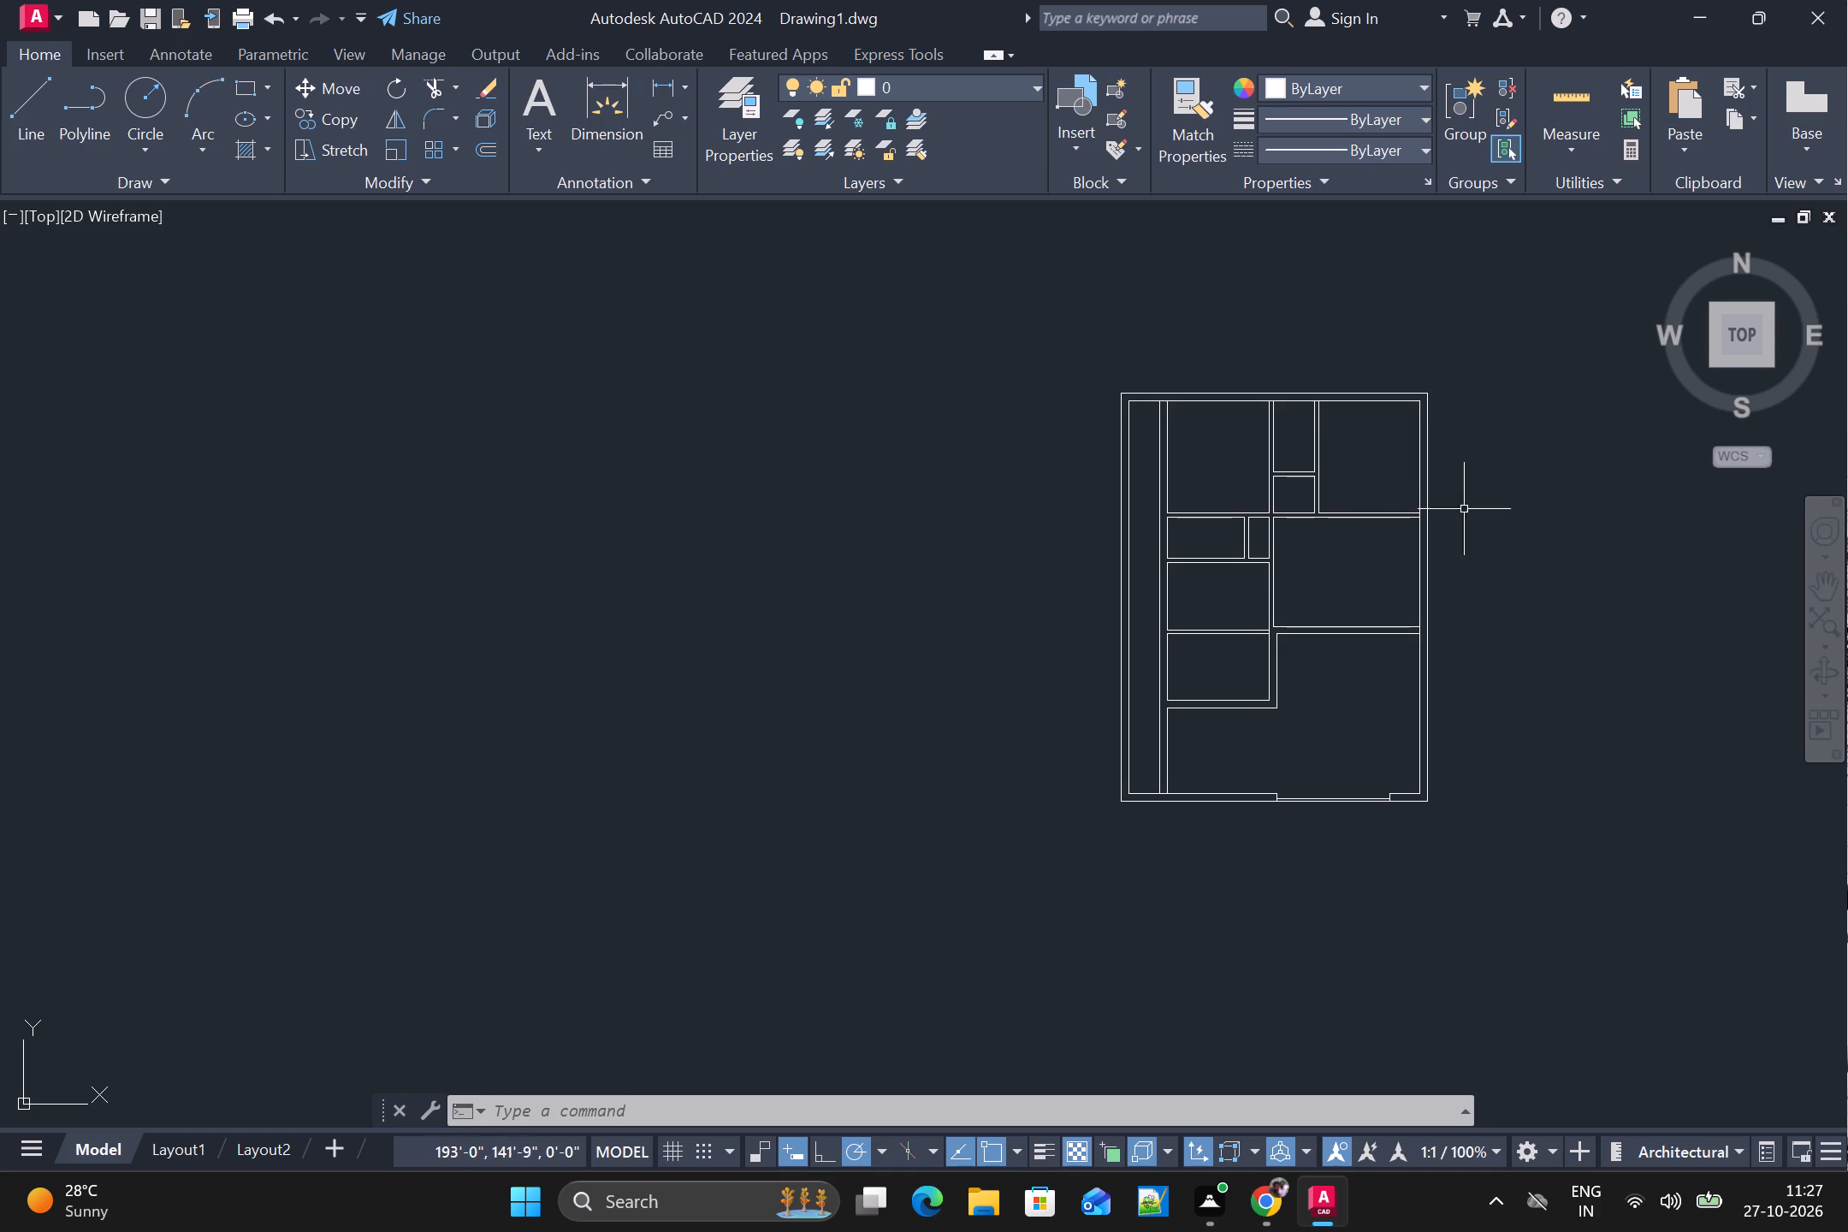
pyautogui.keyDown('alt'); pyautogui.scroll(1, 1552, 642); pyautogui.keyUp('alt')
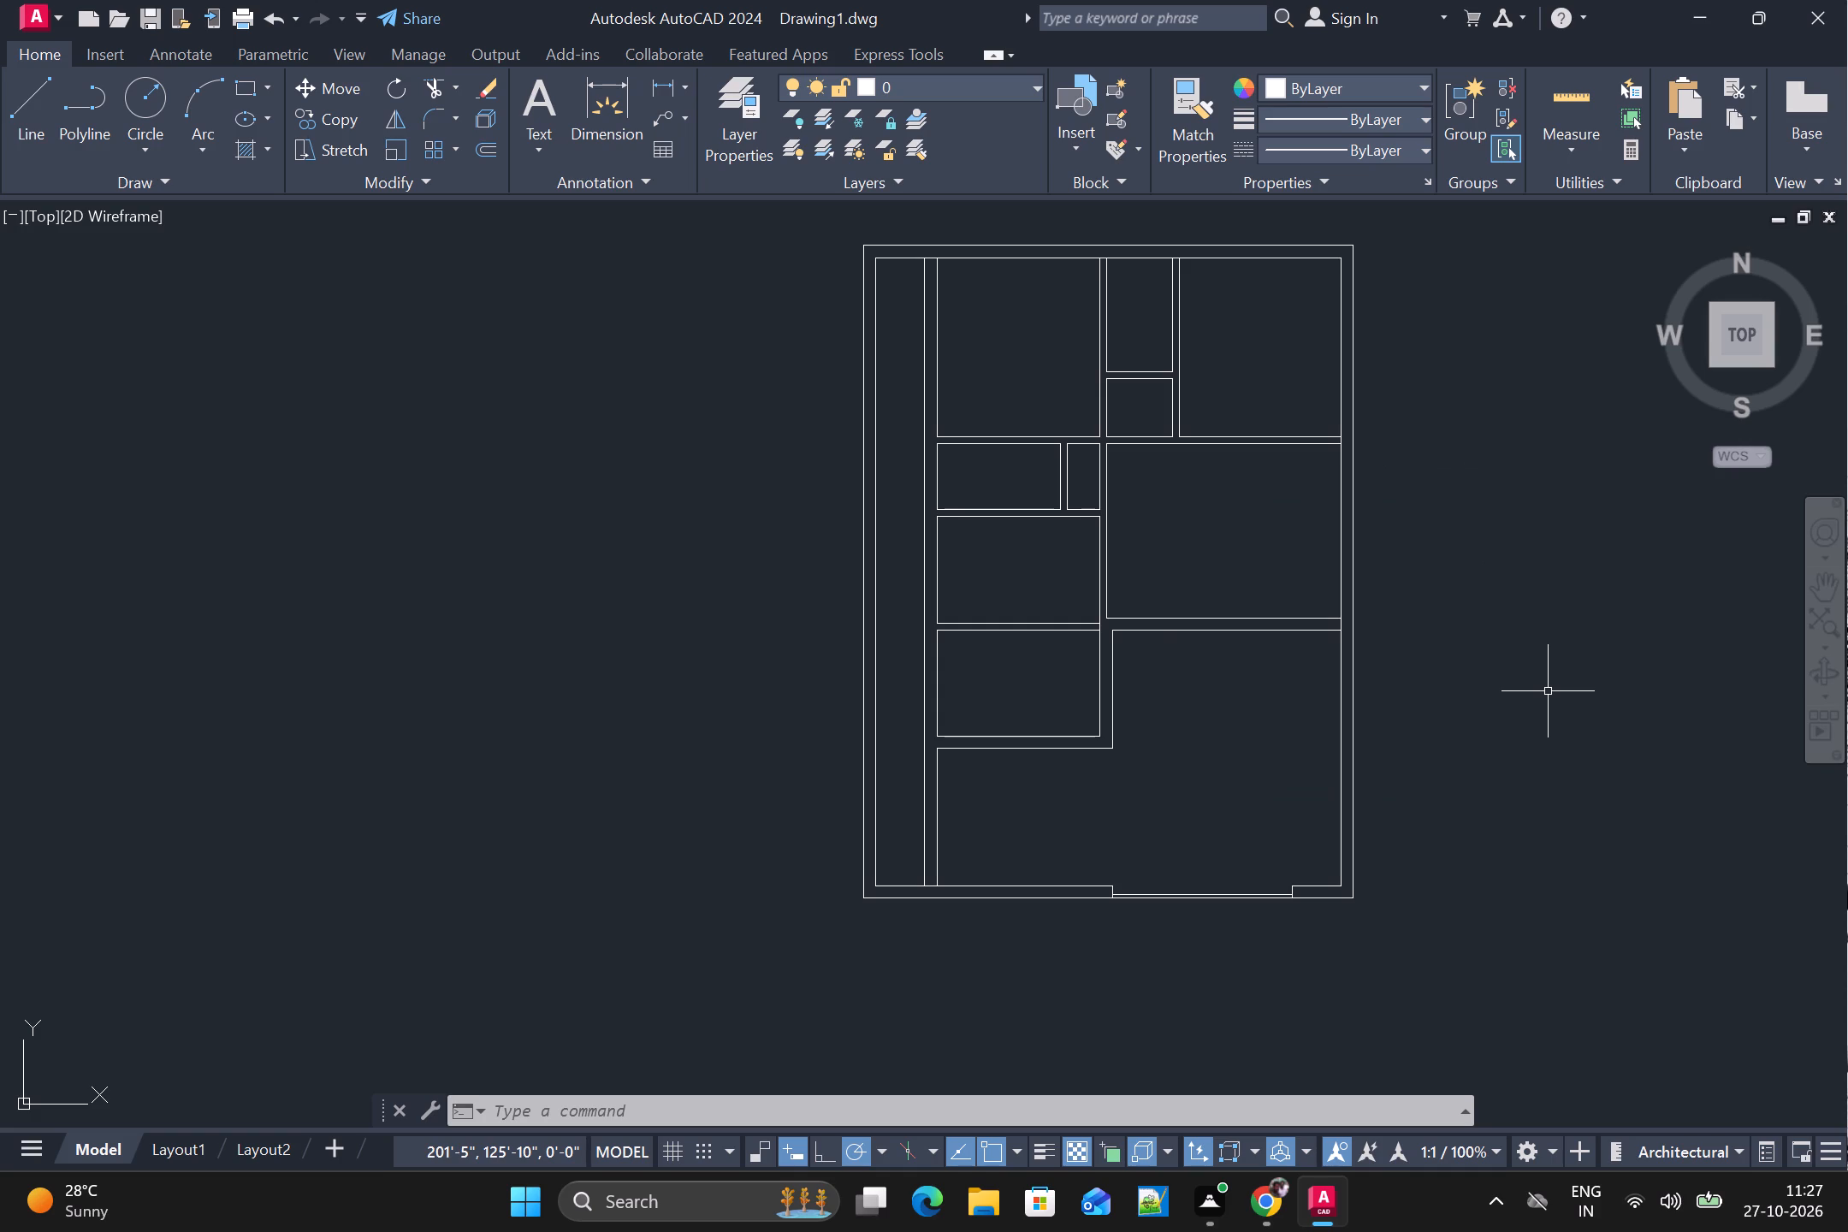
pyautogui.keyDown('alt'); pyautogui.scroll(-1, 1541, 706); pyautogui.keyUp('alt')
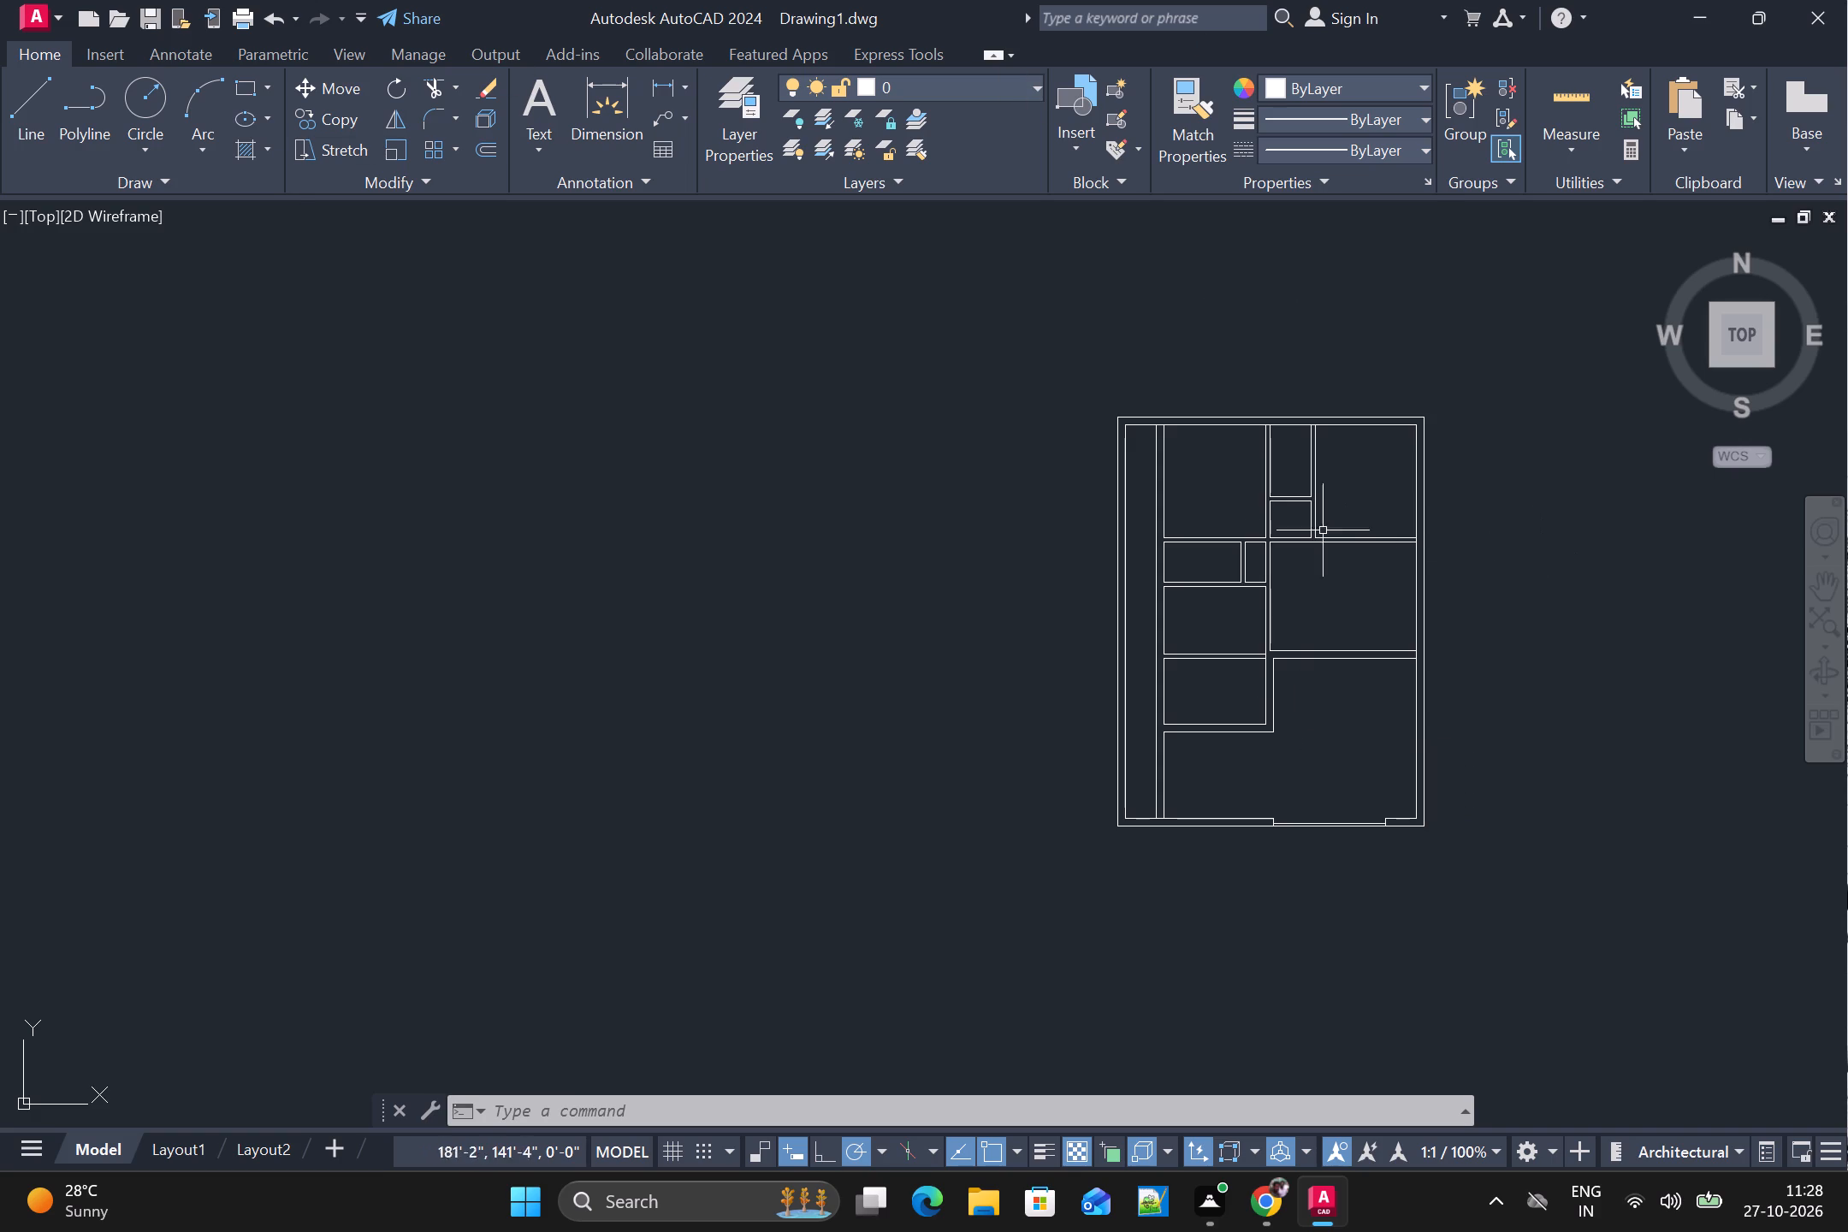
pyautogui.keyDown('alt'); pyautogui.scroll(2, 1293, 518); pyautogui.keyUp('alt')
pyautogui.keyDown('alt'); pyautogui.moveTo(1419, 568); pyautogui.dragTo(1391, 623, button='middle'); pyautogui.keyUp('alt')
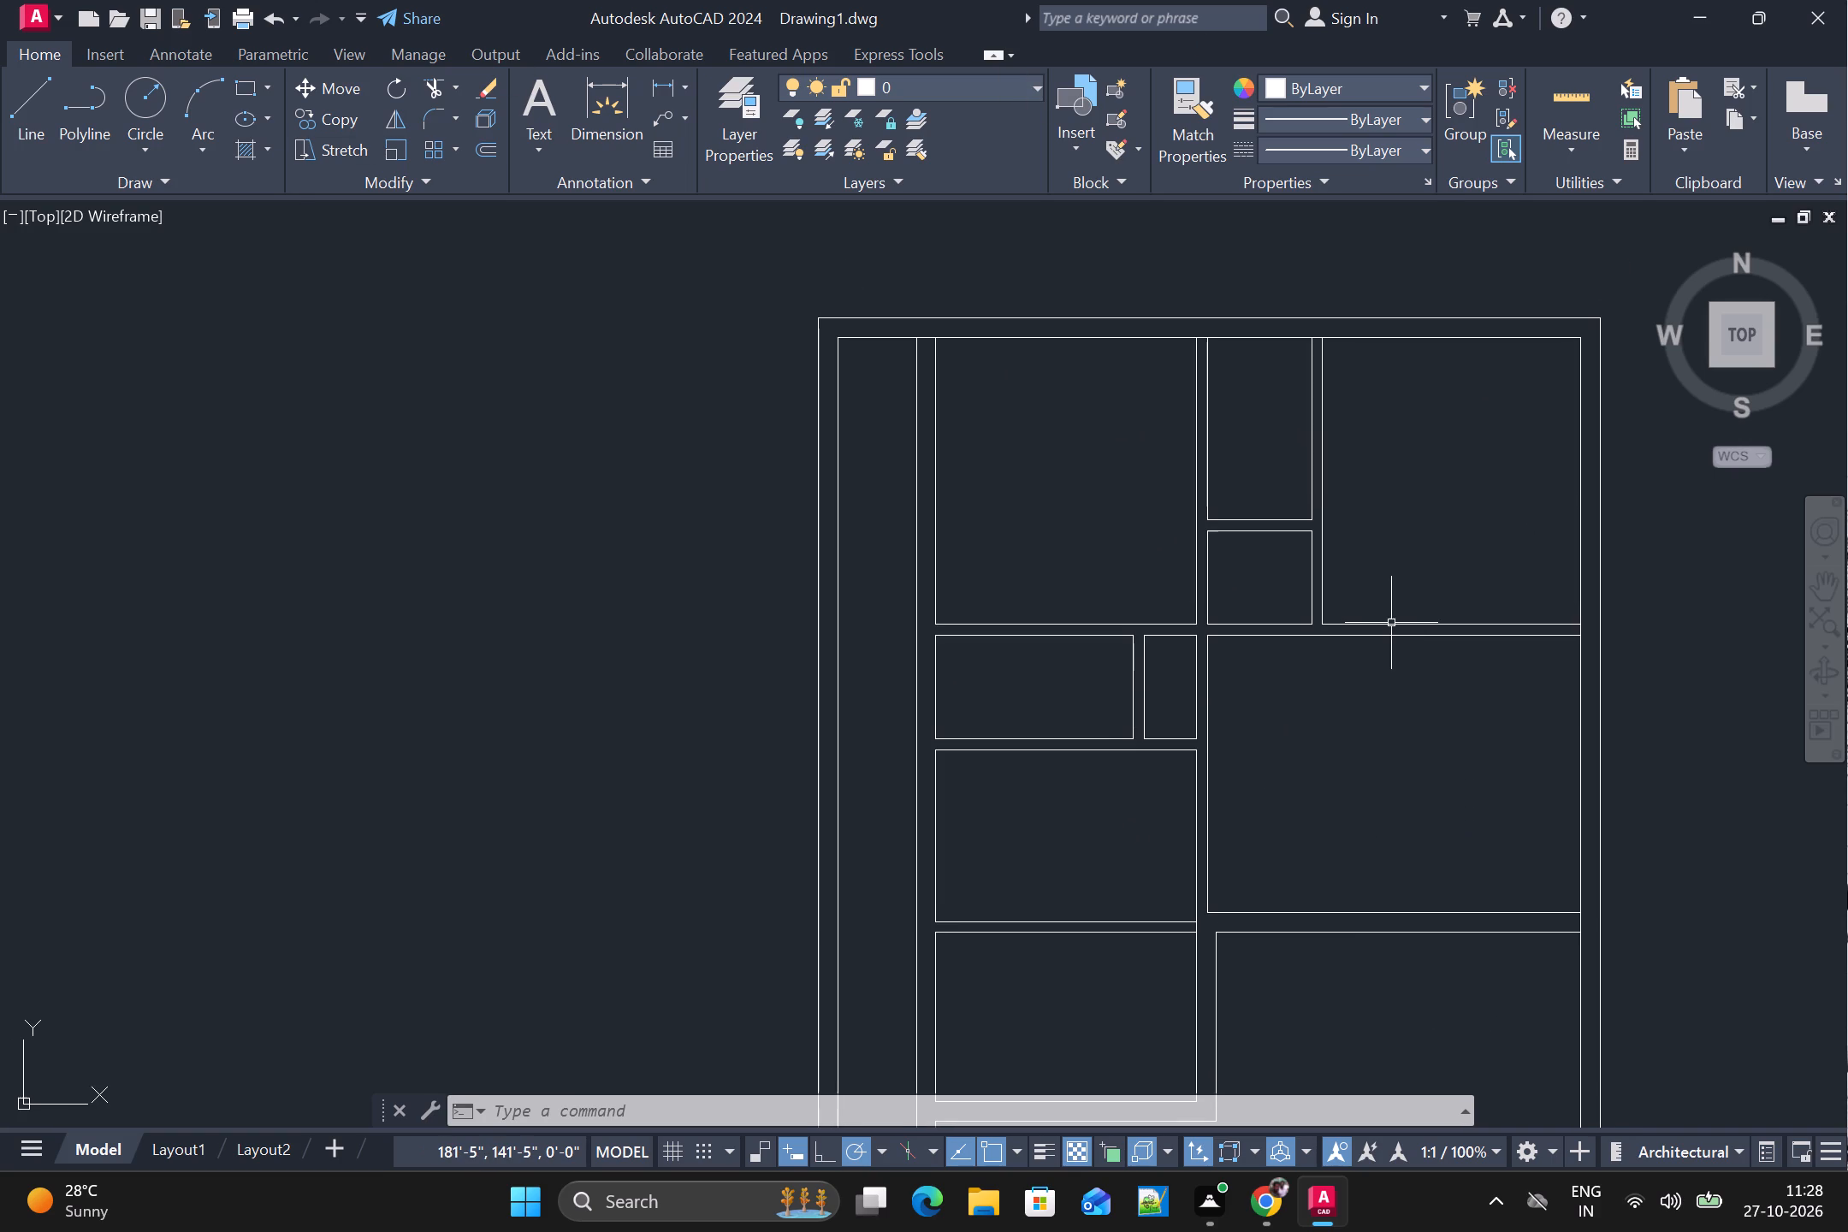
pyautogui.keyDown('alt'); pyautogui.scroll(-1, 1391, 623); pyautogui.keyUp('alt')
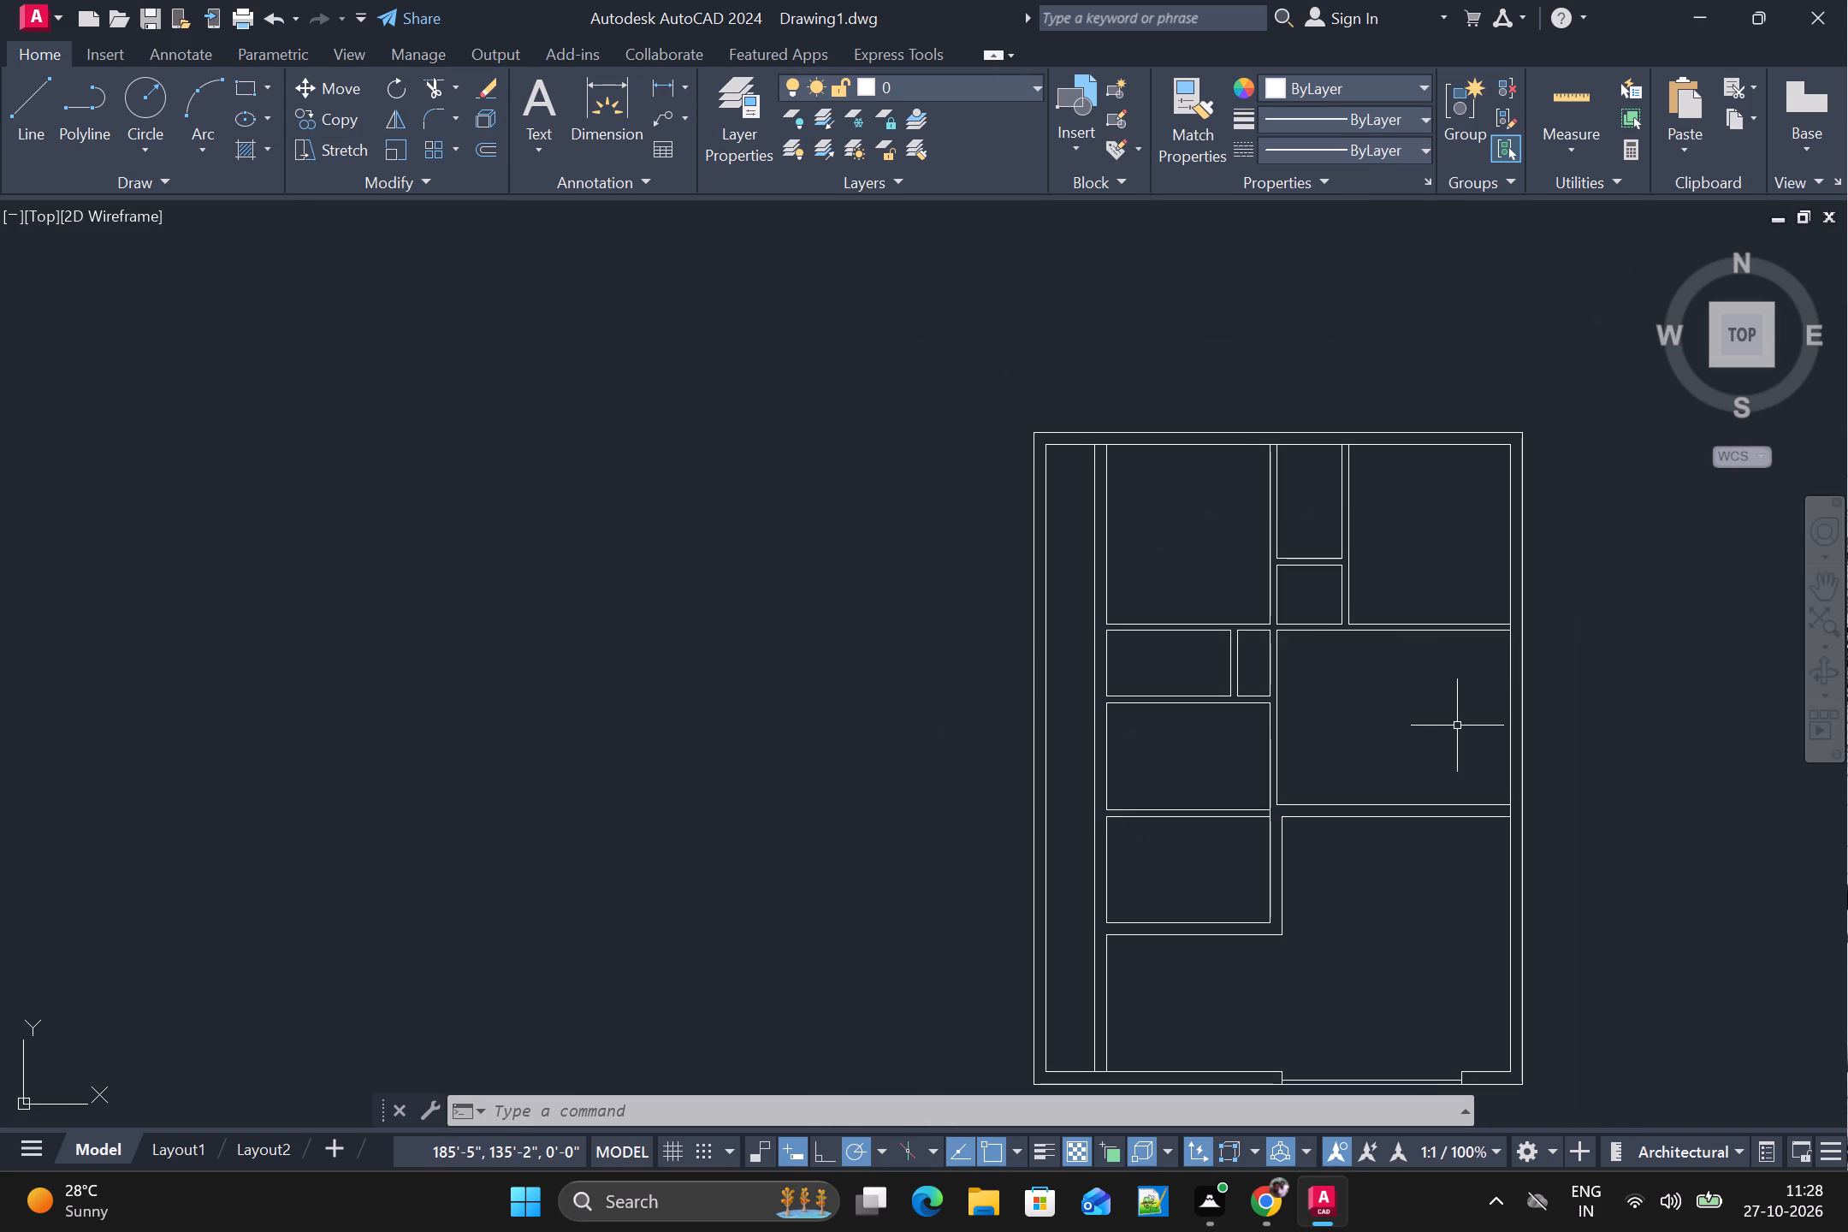
pyautogui.keyDown('alt'); pyautogui.scroll(1, 1457, 726); pyautogui.keyUp('alt')
pyautogui.keyDown('alt'); pyautogui.moveTo(1457, 726); pyautogui.dragTo(1397, 459, button='middle'); pyautogui.keyUp('alt')
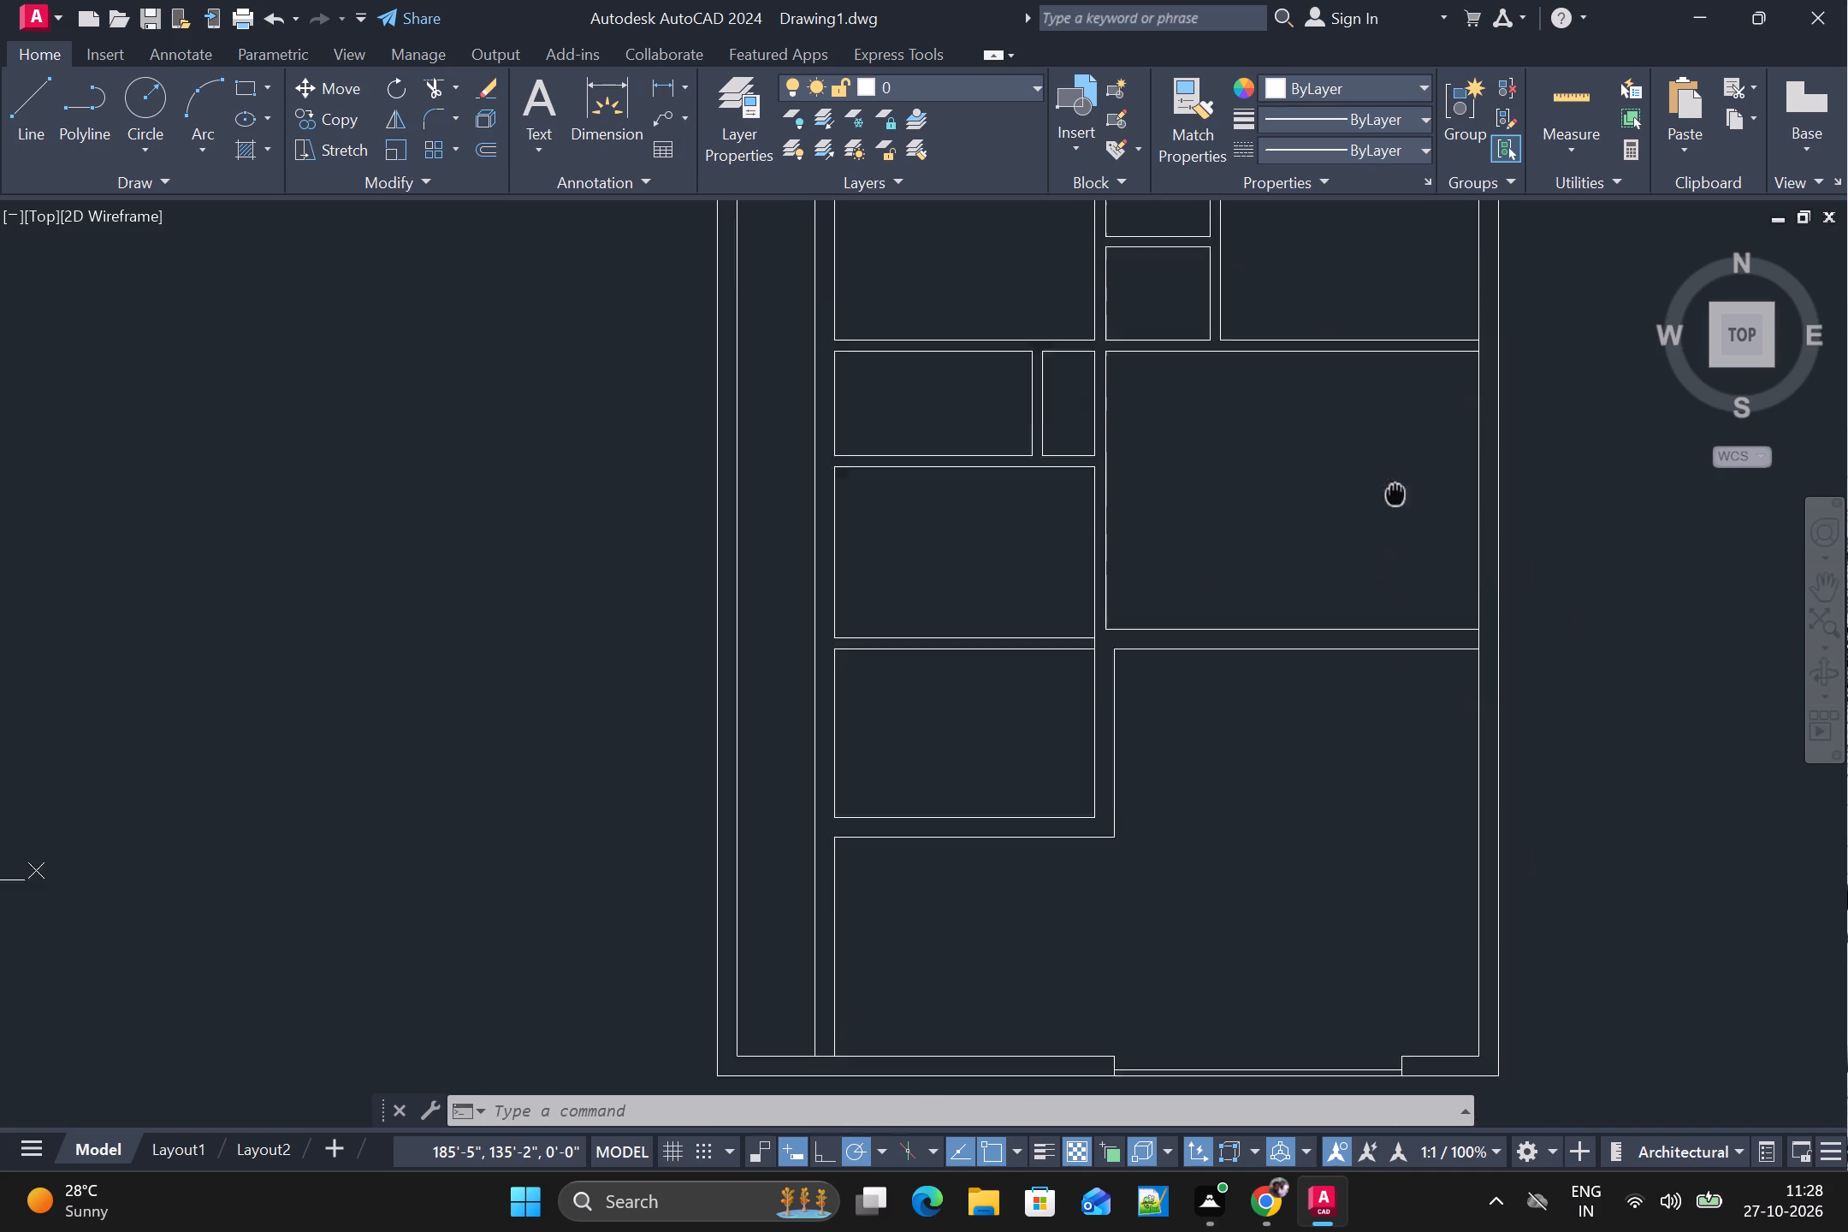
pyautogui.keyDown('alt'); pyautogui.moveTo(1397, 459); pyautogui.dragTo(1400, 390, button='middle'); pyautogui.keyUp('alt')
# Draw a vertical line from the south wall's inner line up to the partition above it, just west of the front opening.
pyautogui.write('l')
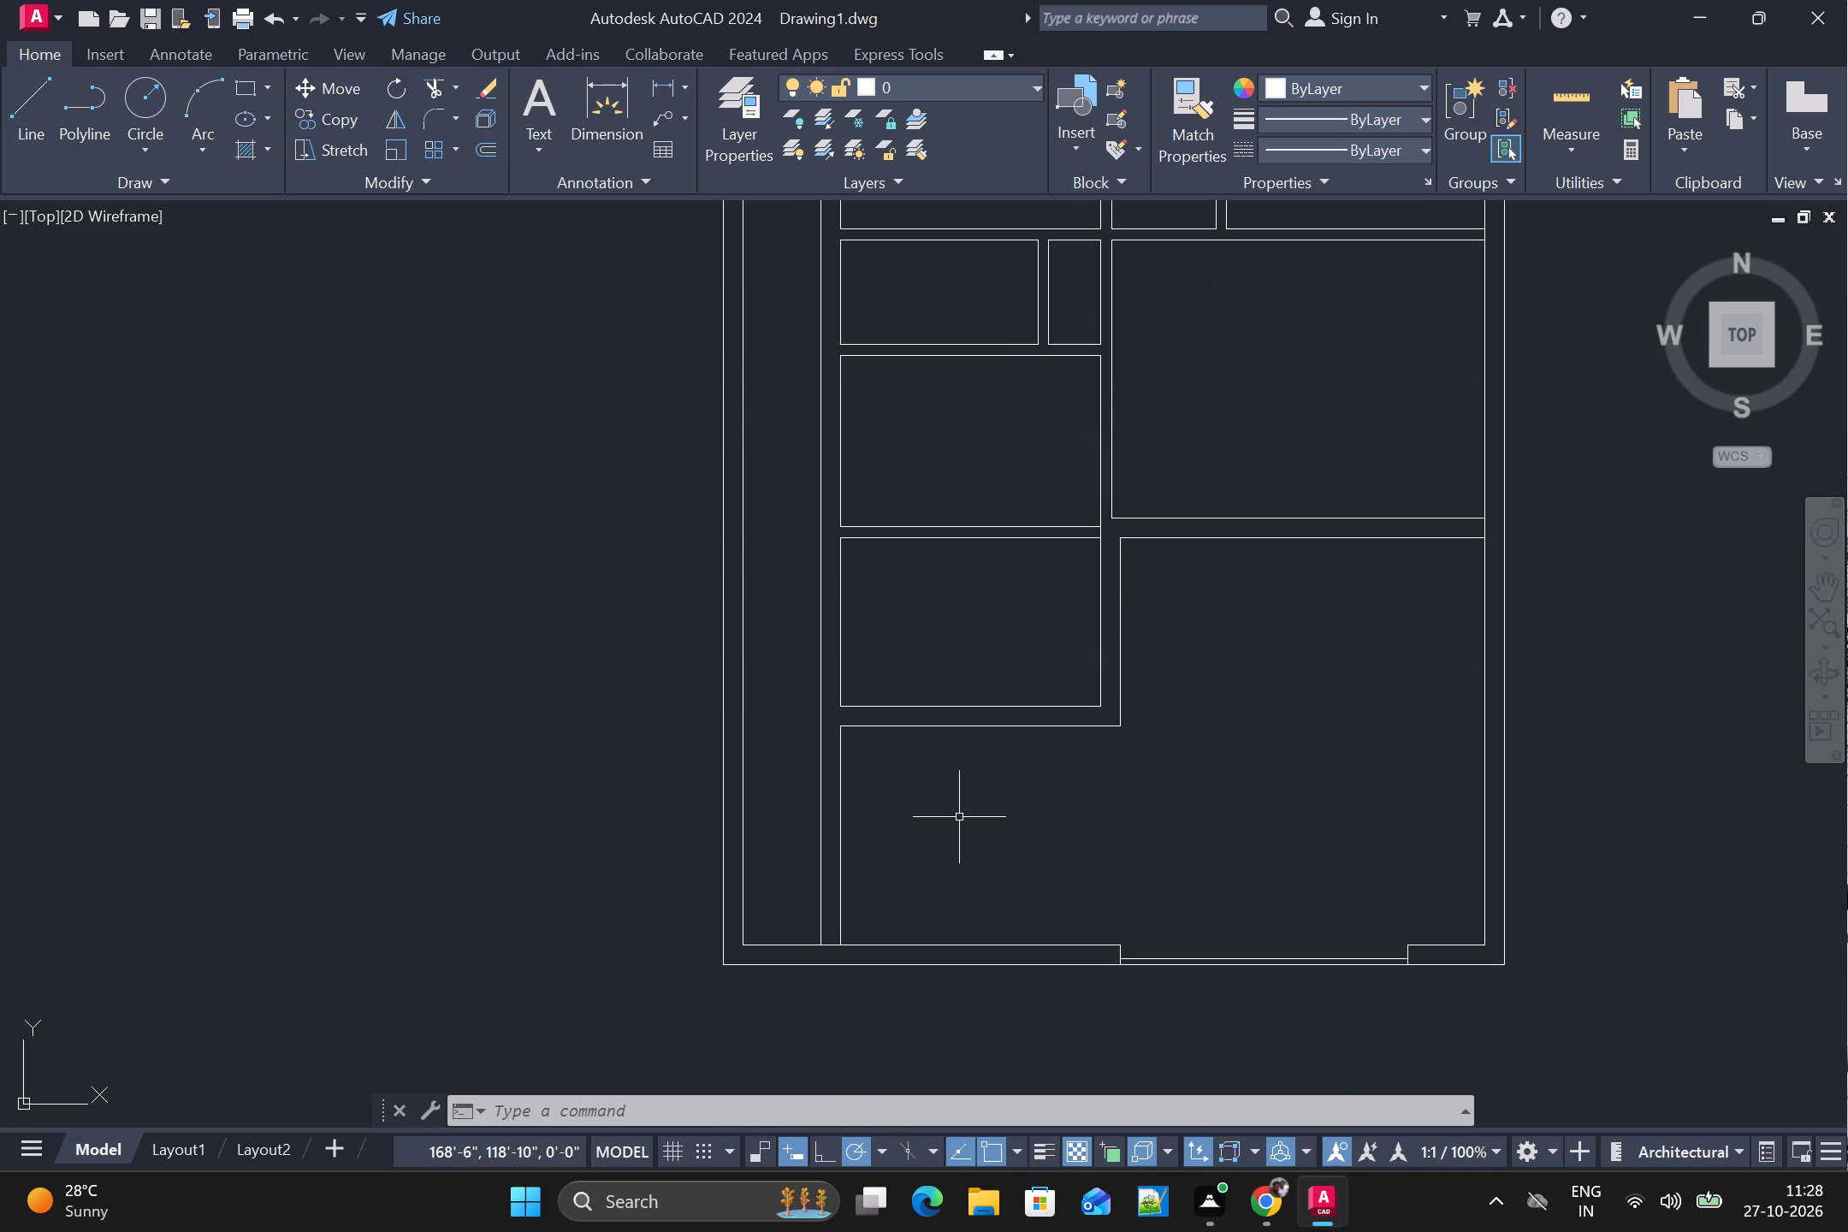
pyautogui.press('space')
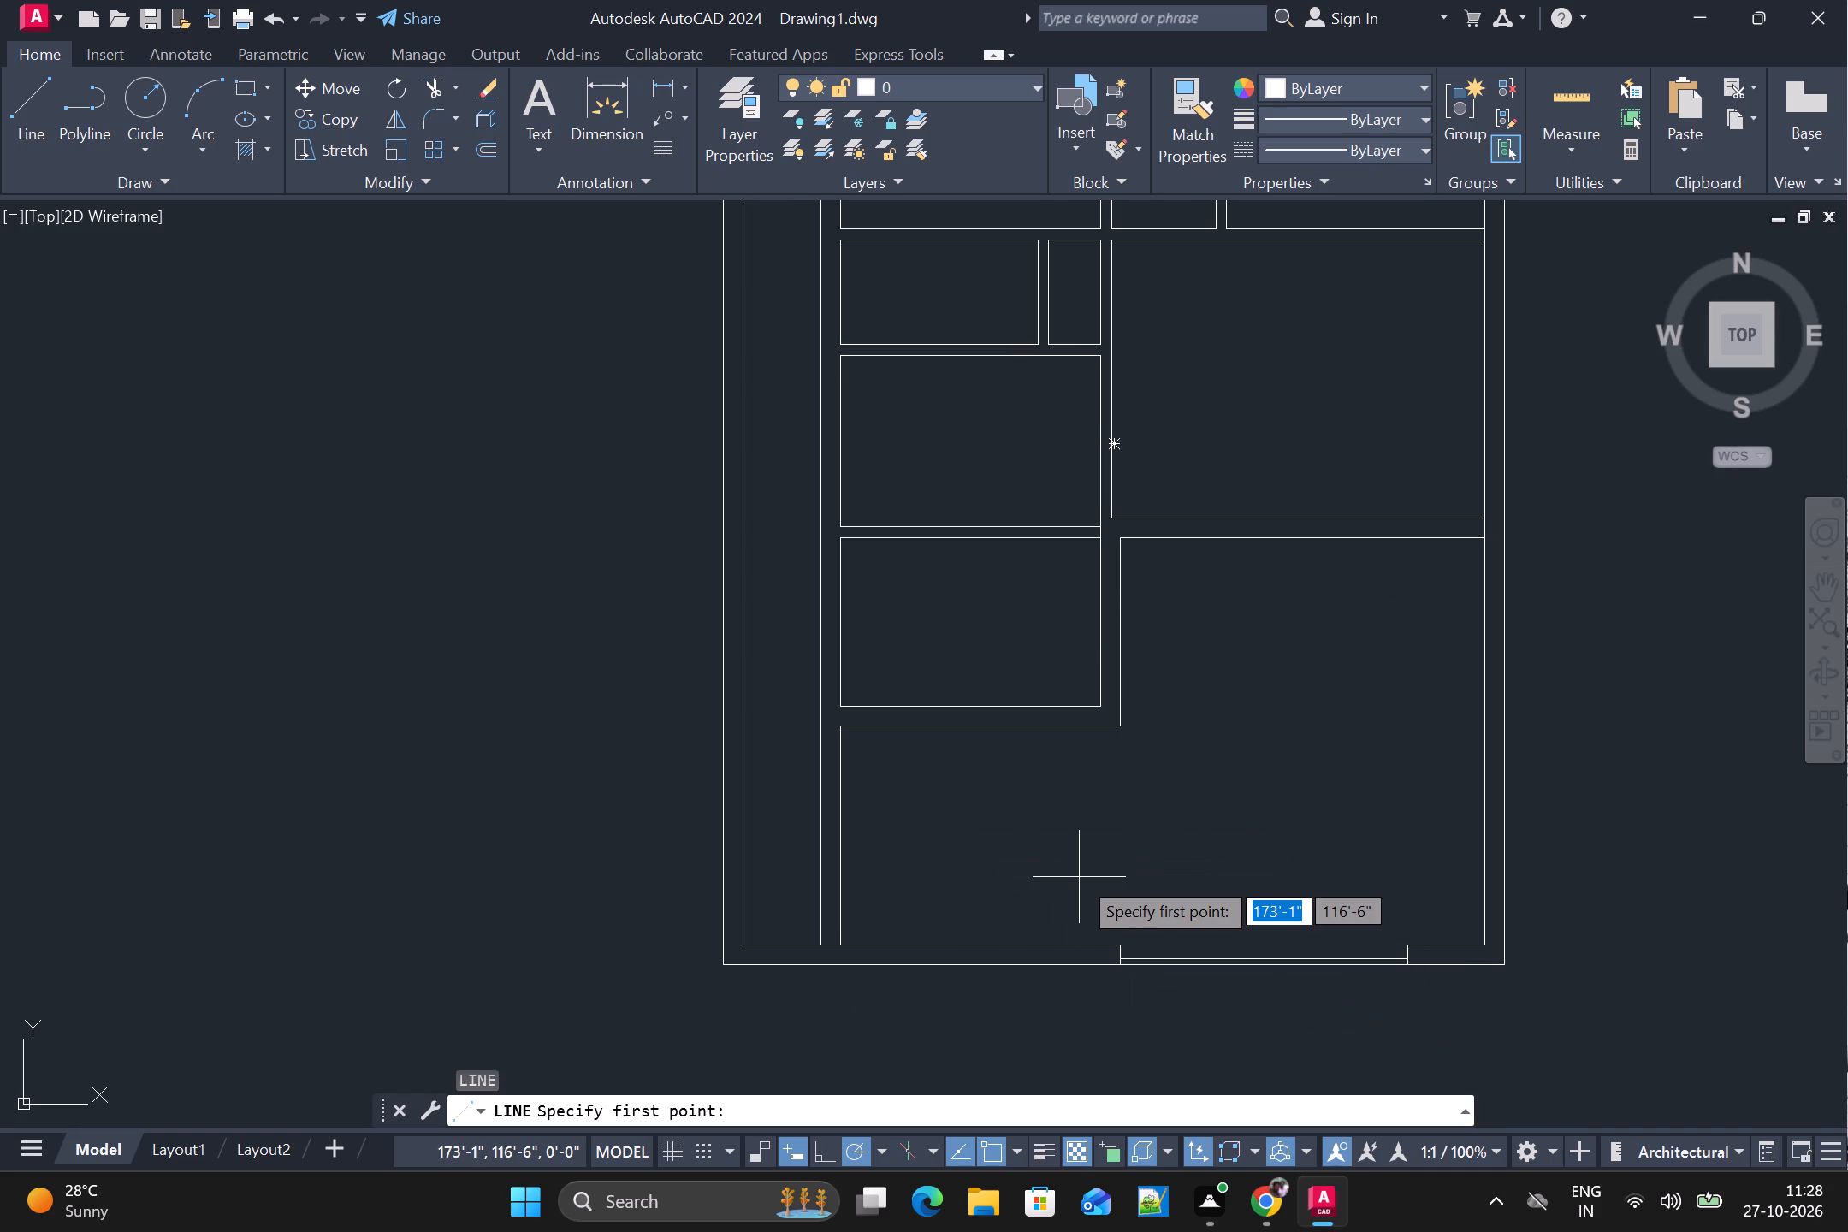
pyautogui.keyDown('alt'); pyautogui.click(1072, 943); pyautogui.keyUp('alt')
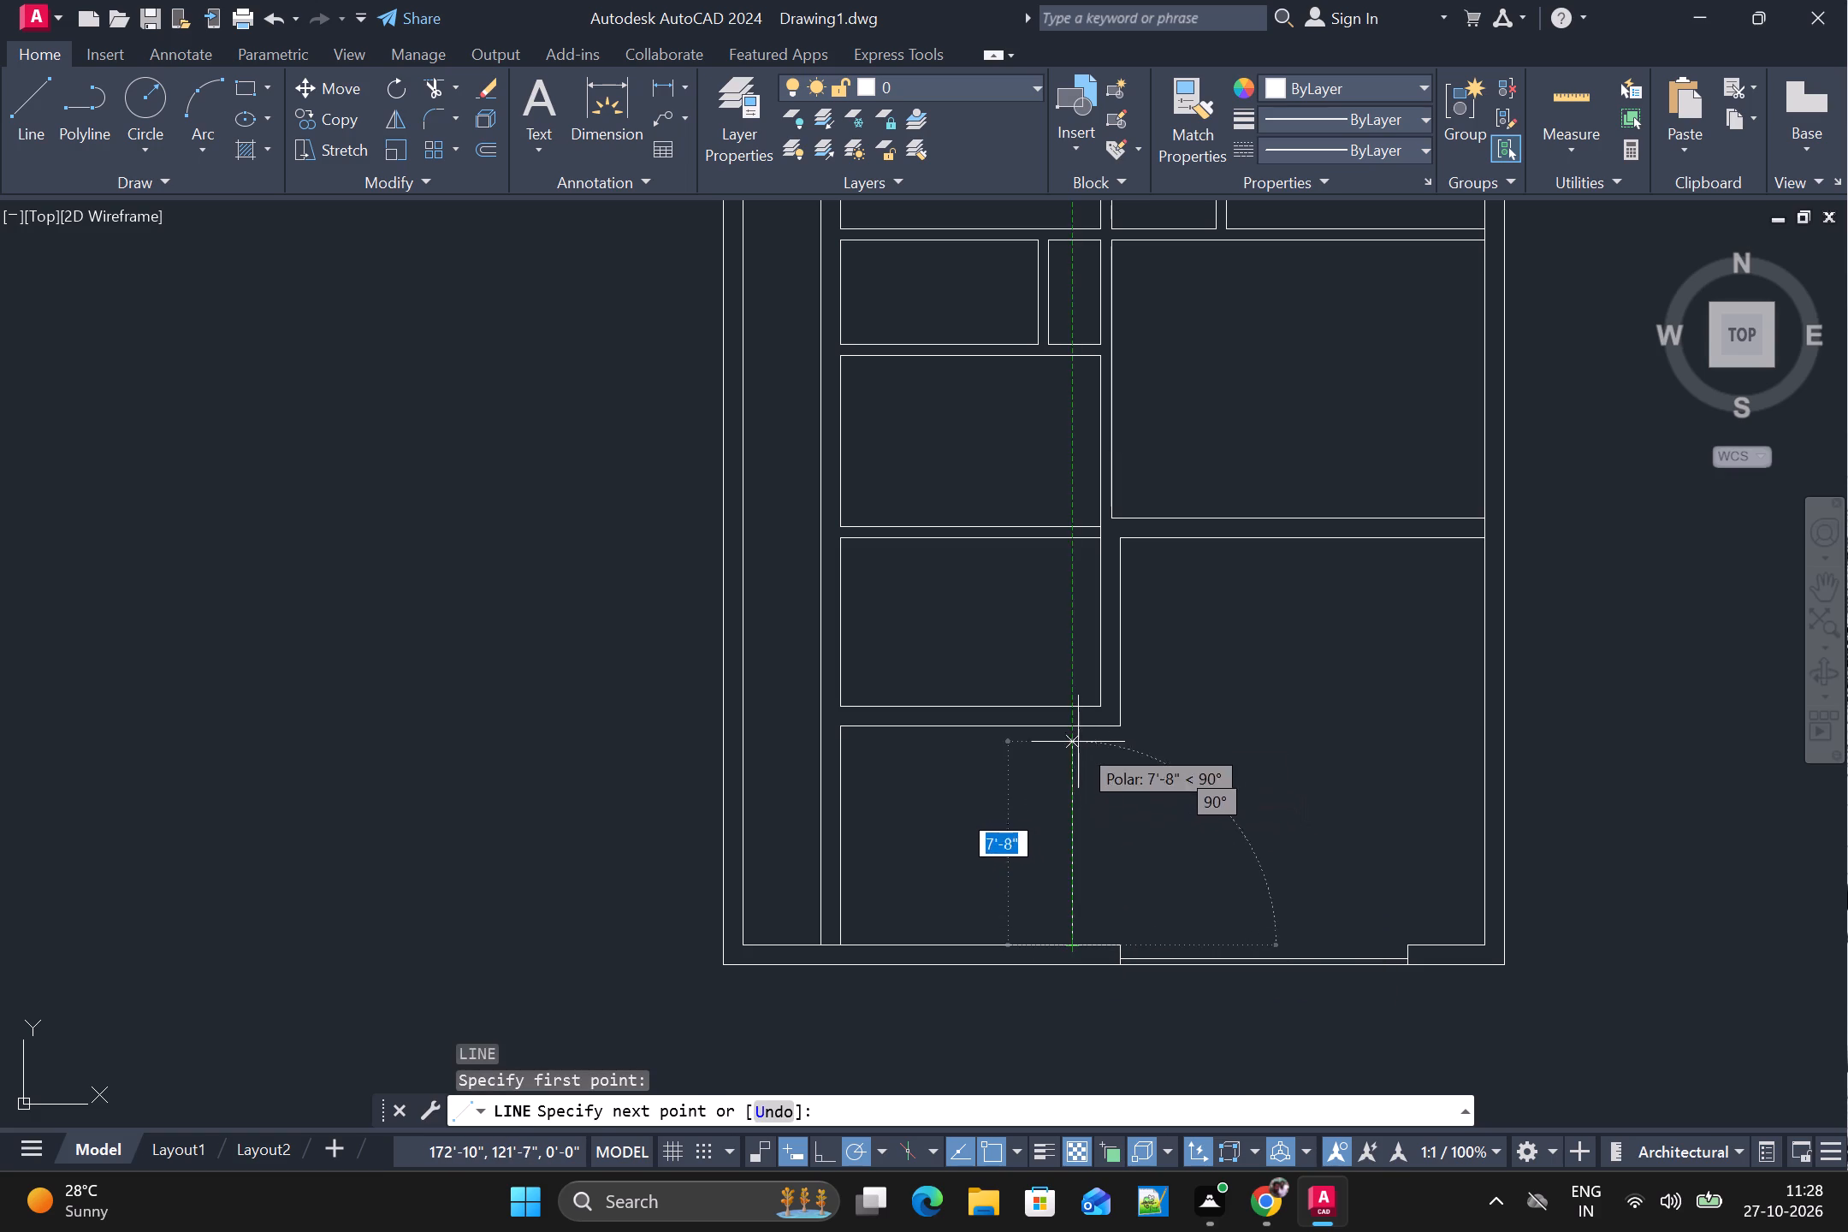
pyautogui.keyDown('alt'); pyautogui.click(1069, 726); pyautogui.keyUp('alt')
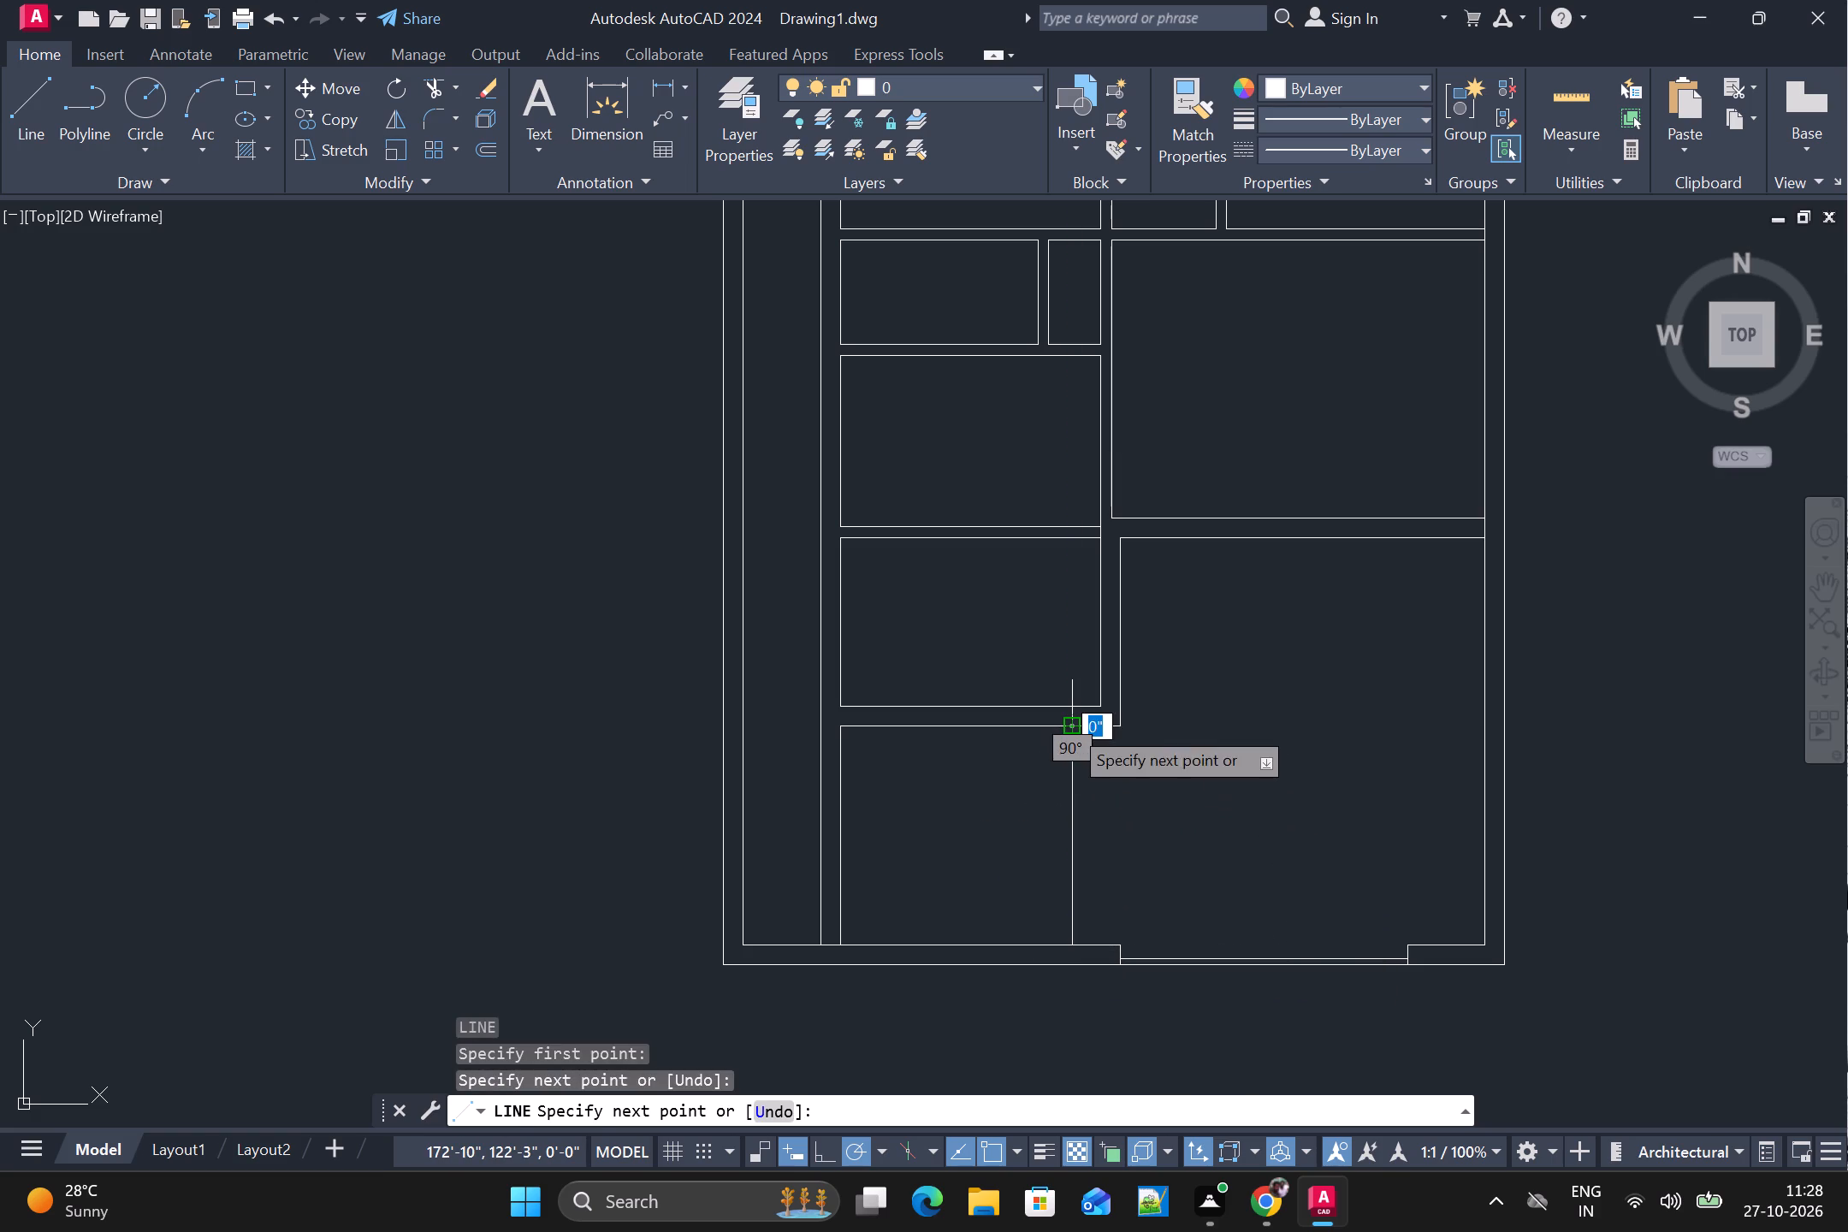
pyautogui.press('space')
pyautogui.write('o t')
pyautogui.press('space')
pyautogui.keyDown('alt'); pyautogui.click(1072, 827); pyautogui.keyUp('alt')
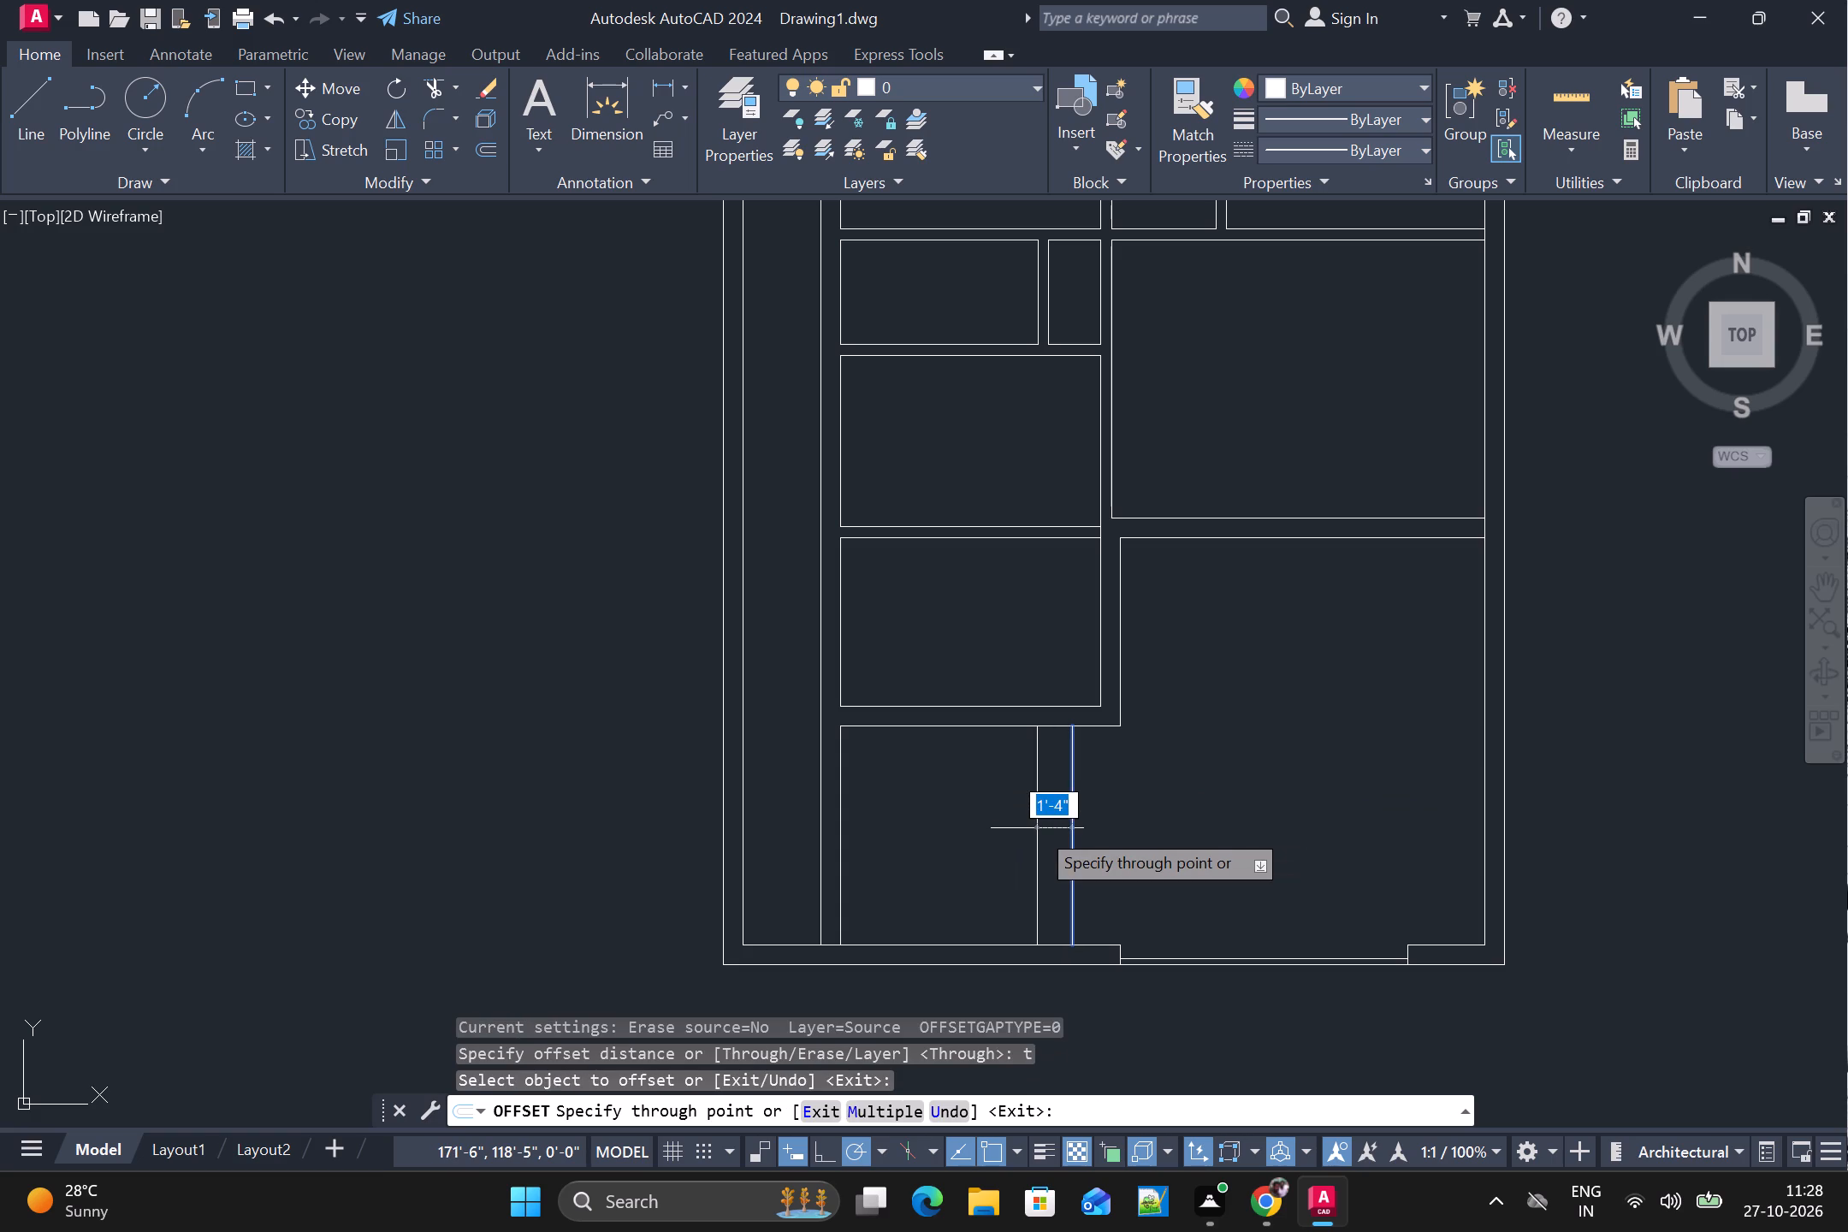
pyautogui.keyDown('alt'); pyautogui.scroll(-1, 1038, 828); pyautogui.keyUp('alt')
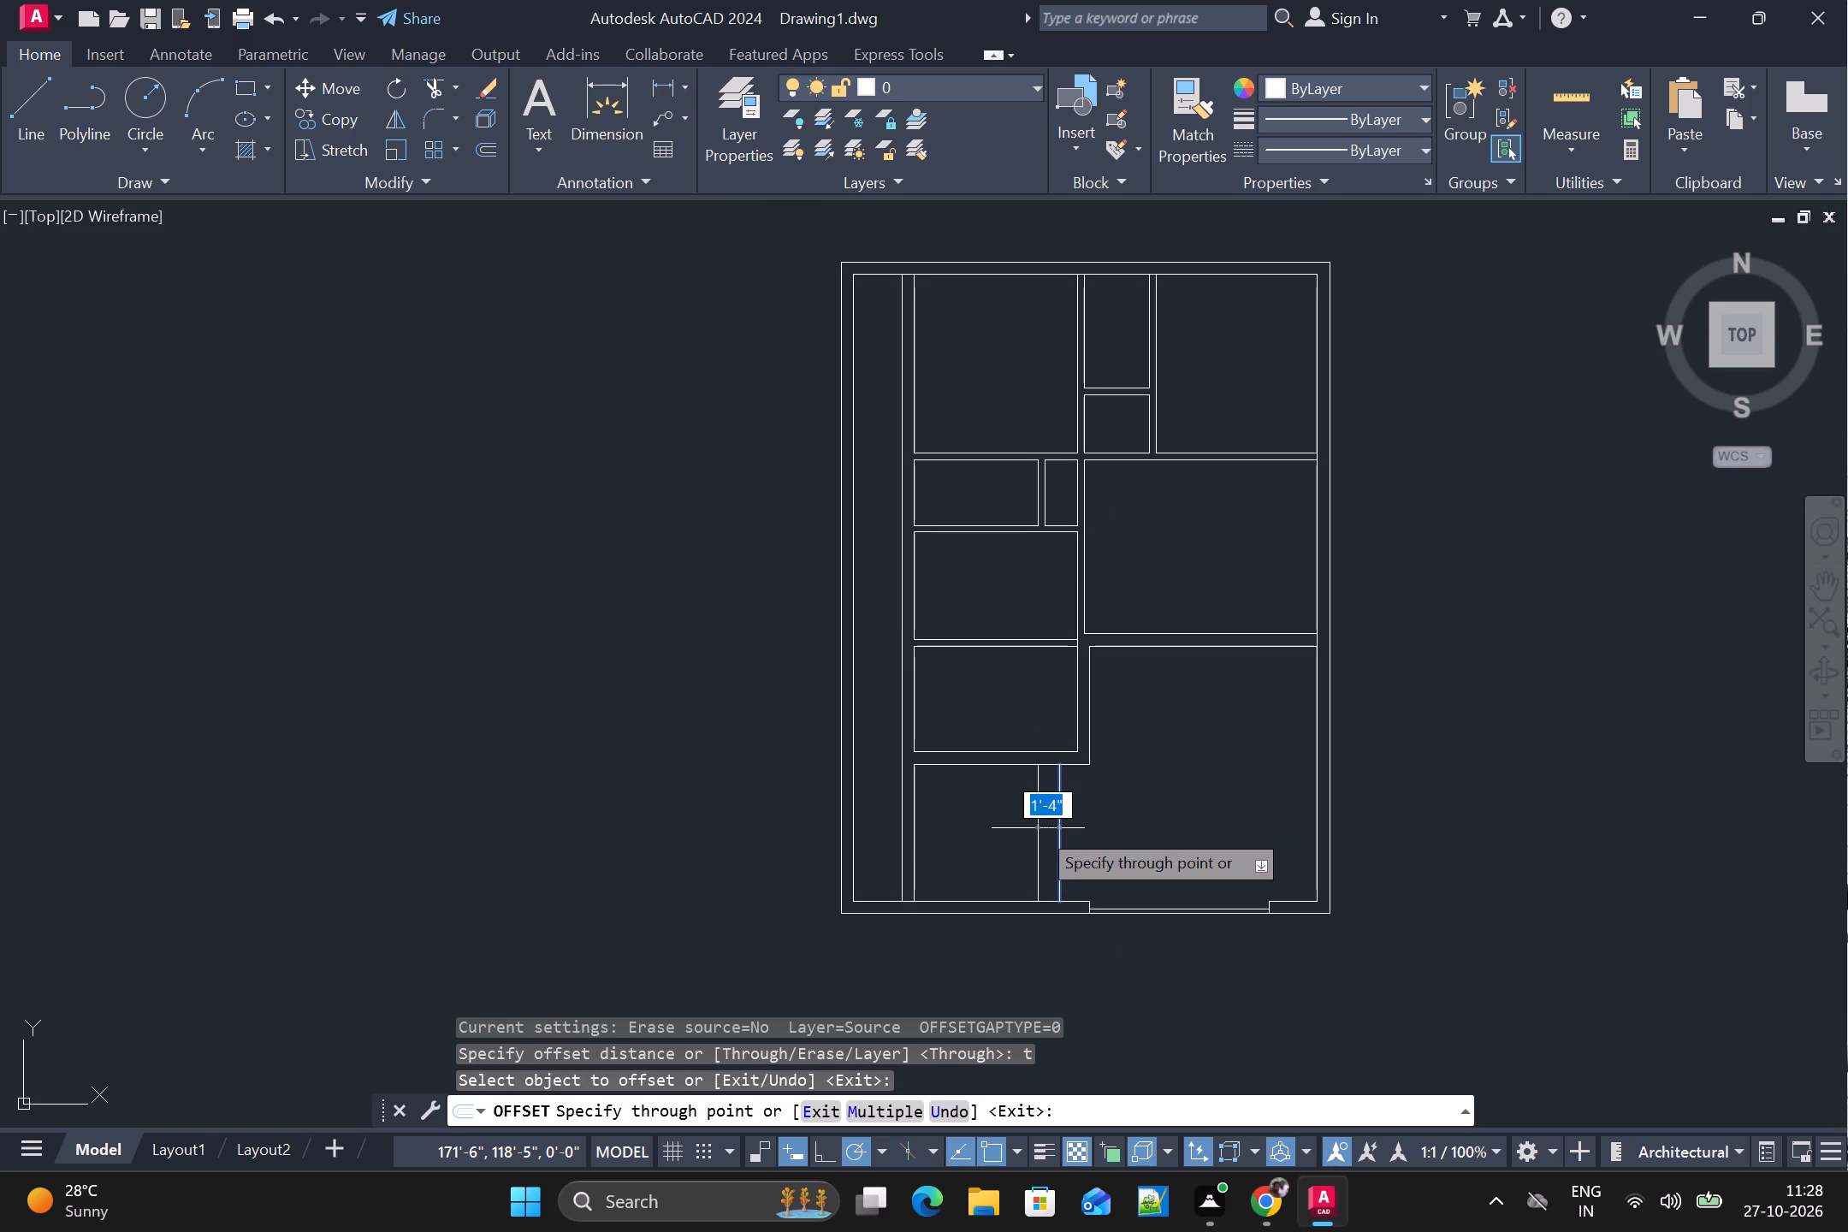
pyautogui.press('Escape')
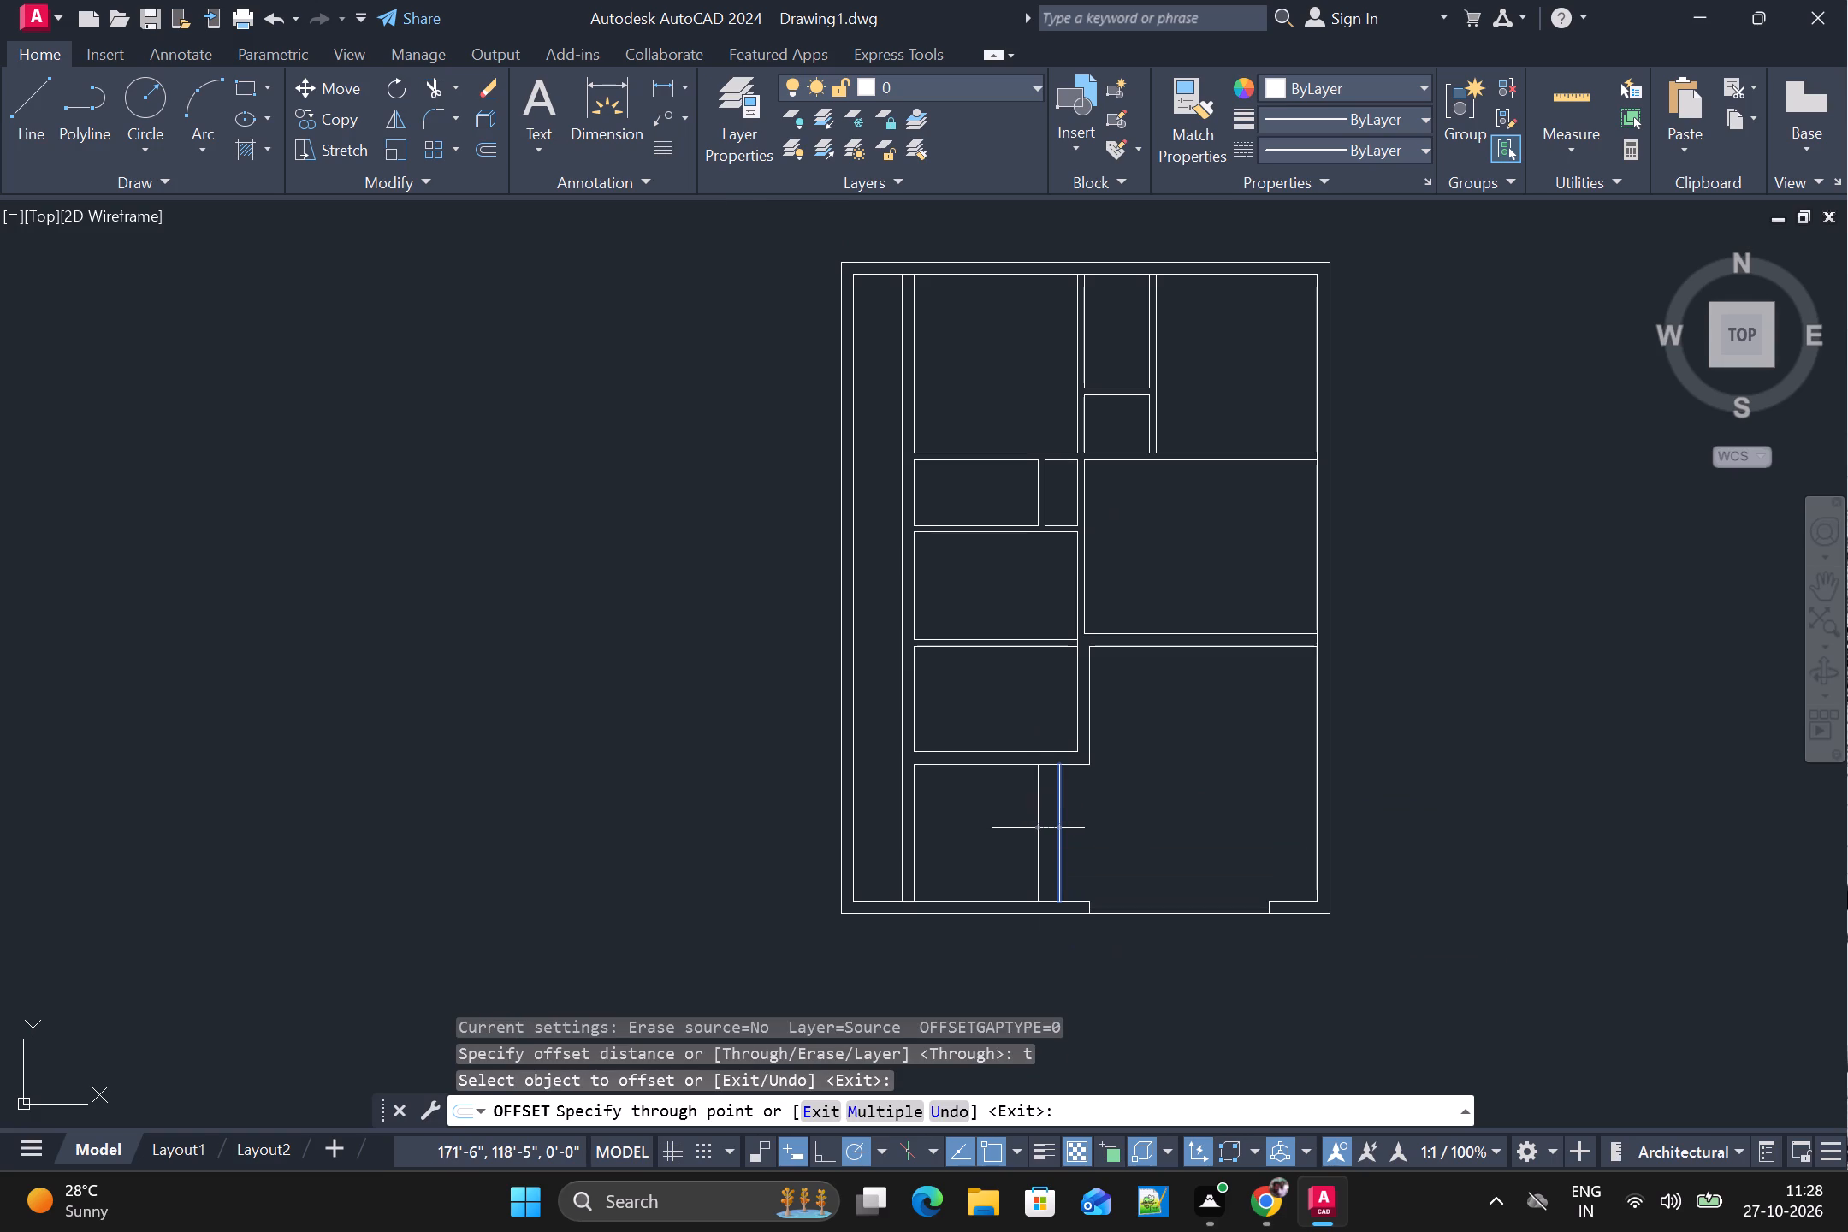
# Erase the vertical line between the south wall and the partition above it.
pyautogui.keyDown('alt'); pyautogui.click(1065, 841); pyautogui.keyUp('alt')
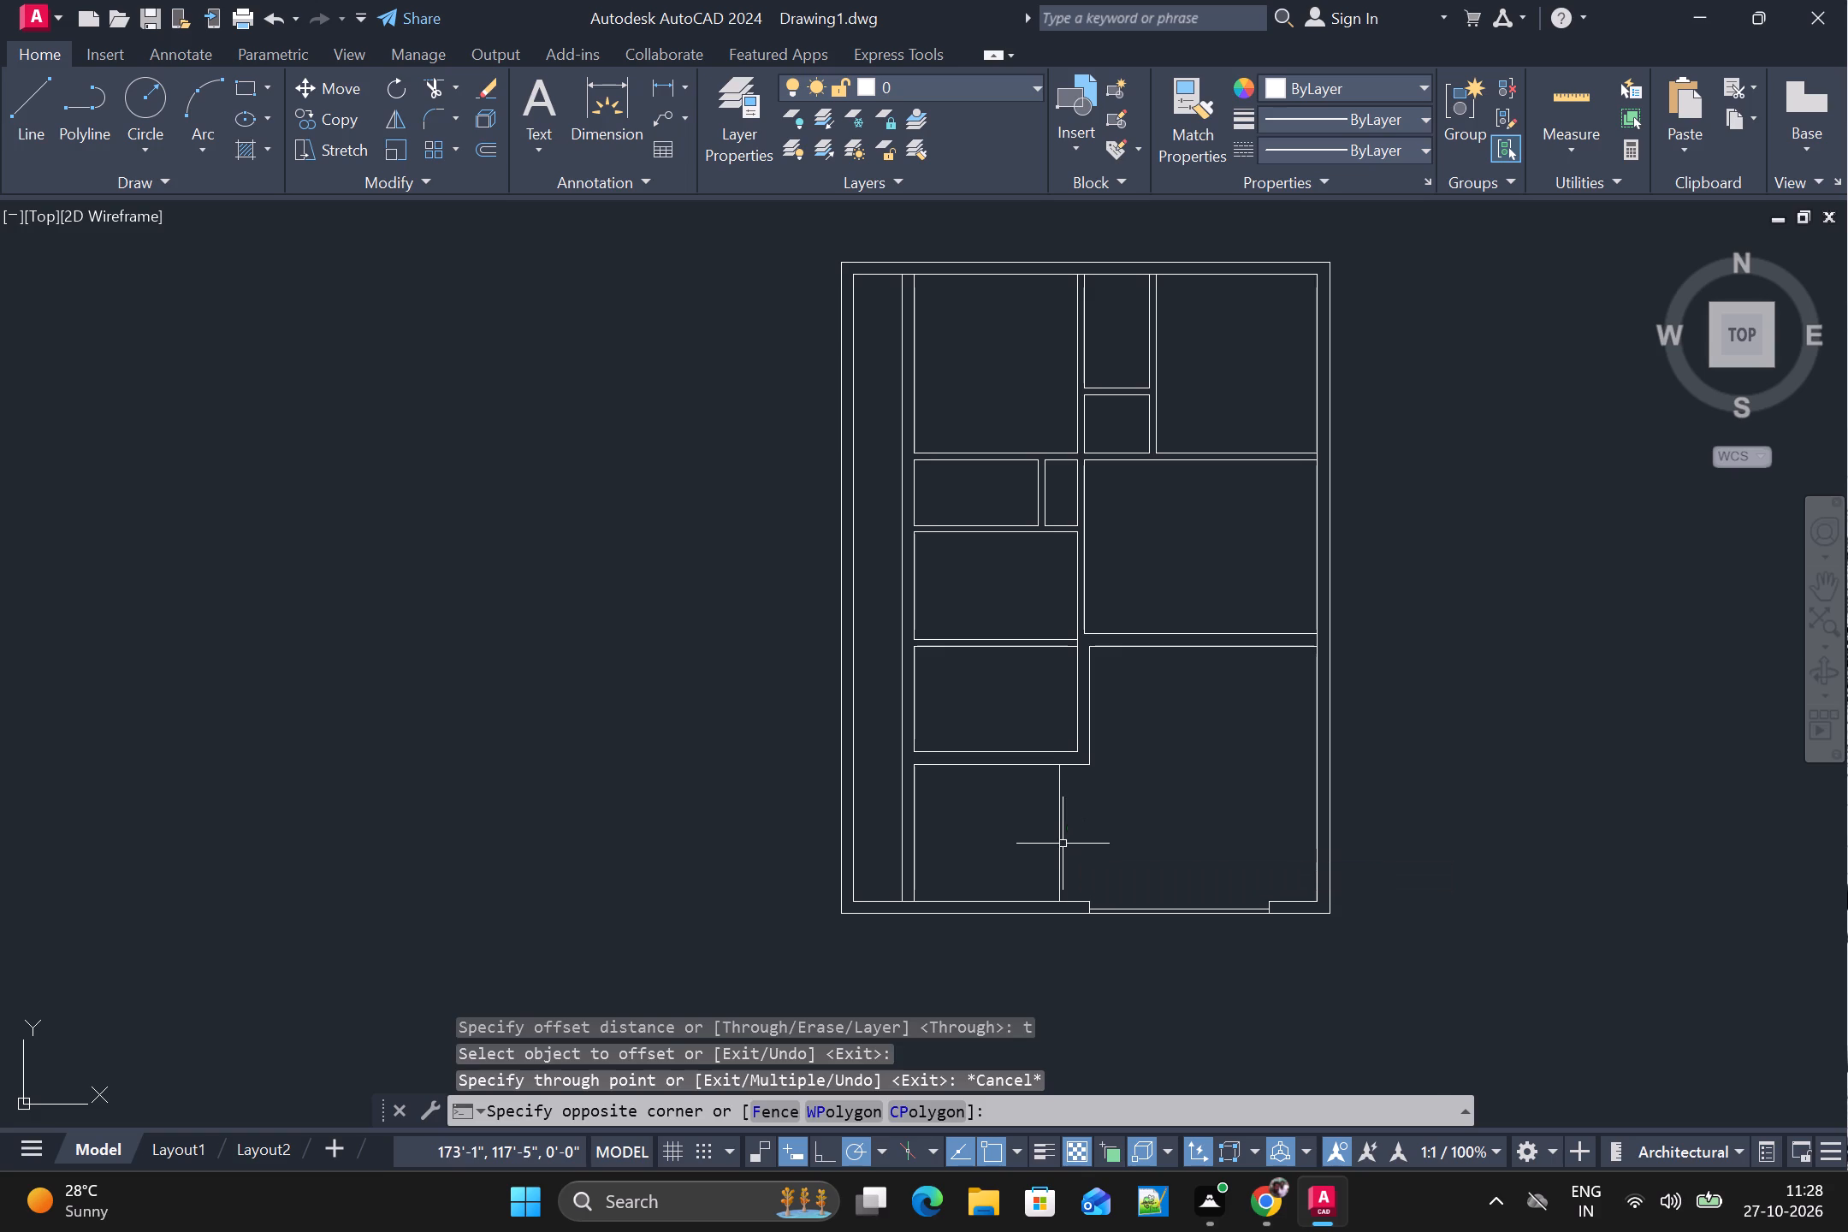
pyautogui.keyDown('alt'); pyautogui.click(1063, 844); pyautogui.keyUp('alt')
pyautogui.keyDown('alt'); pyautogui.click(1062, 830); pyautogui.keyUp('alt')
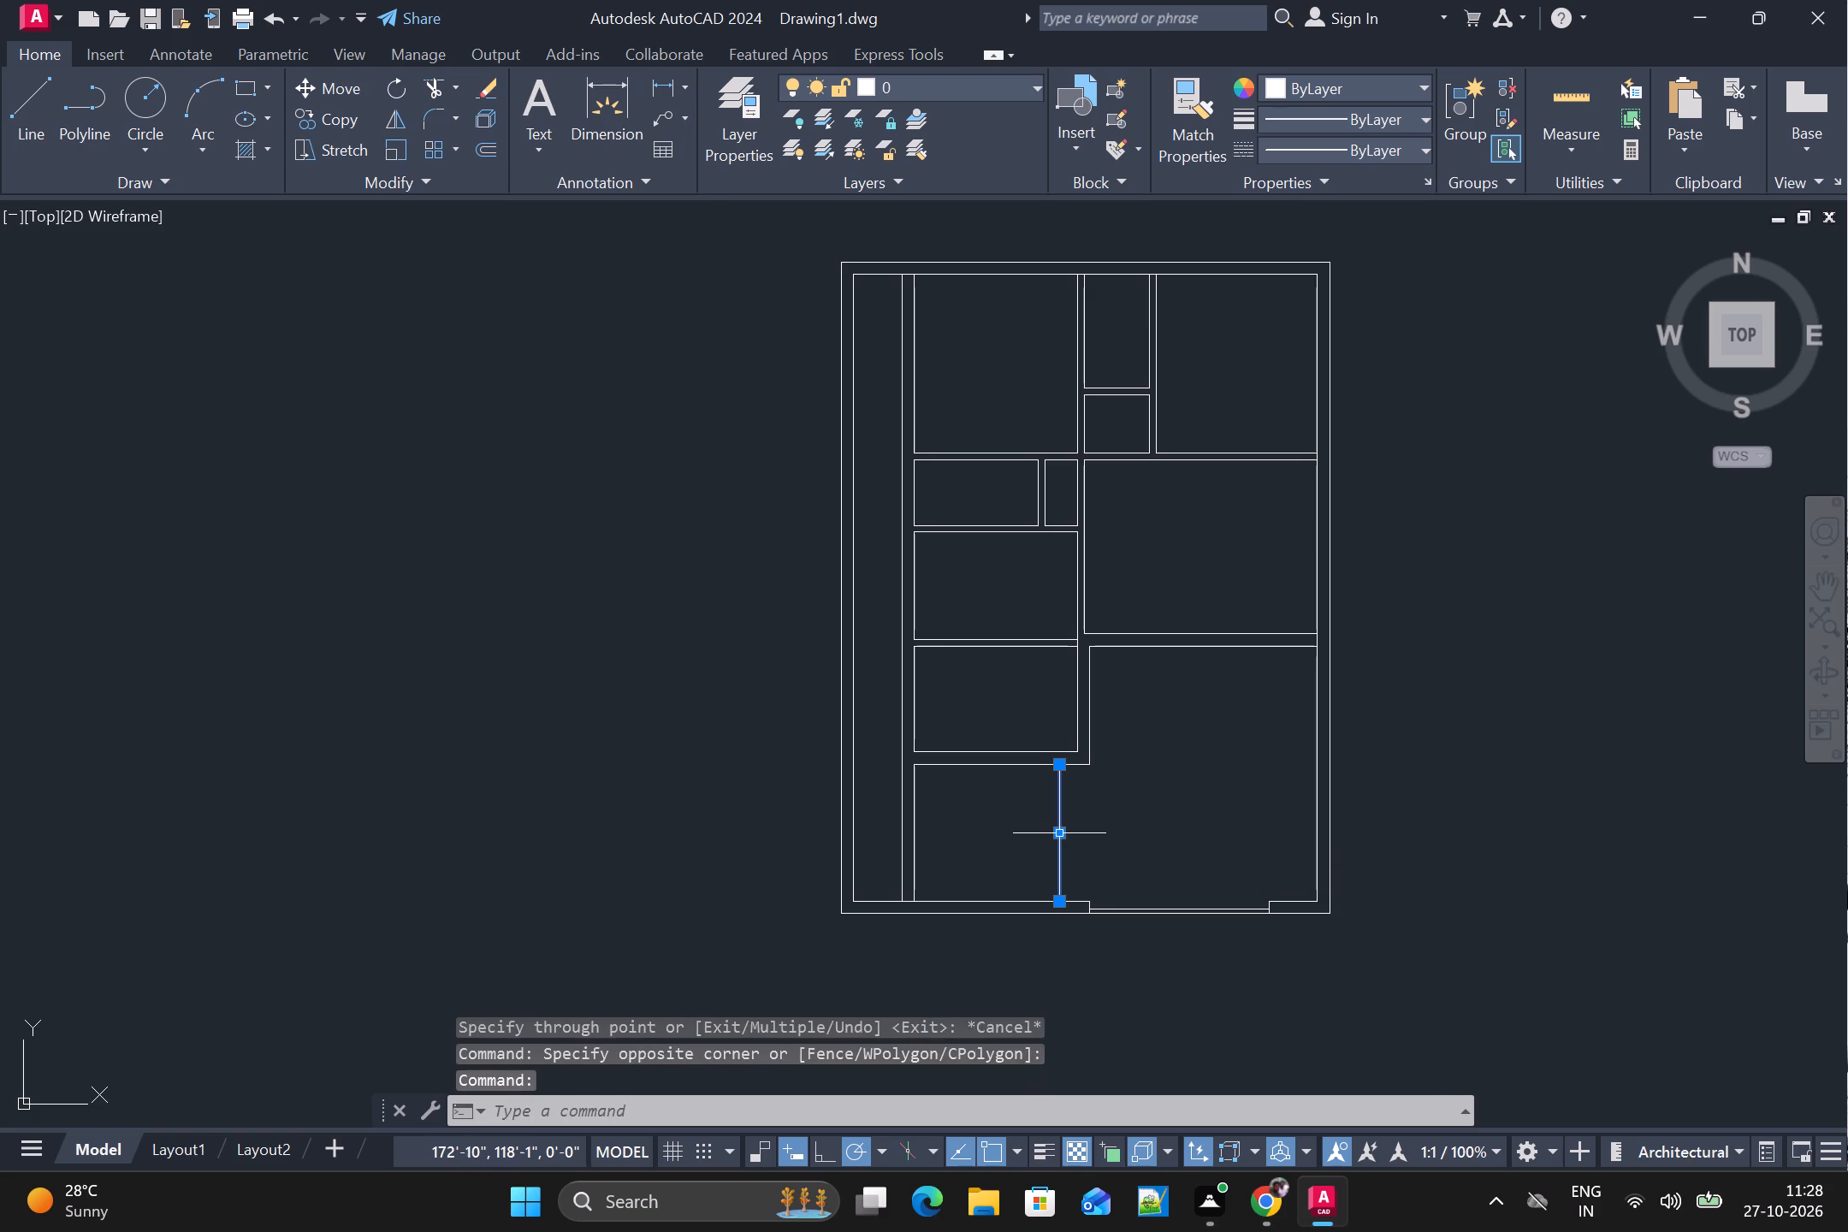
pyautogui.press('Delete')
# Create a new layer named stairs and set its color to green (index color 3).
pyautogui.keyDown('alt'); pyautogui.click(751, 110); pyautogui.keyUp('alt')
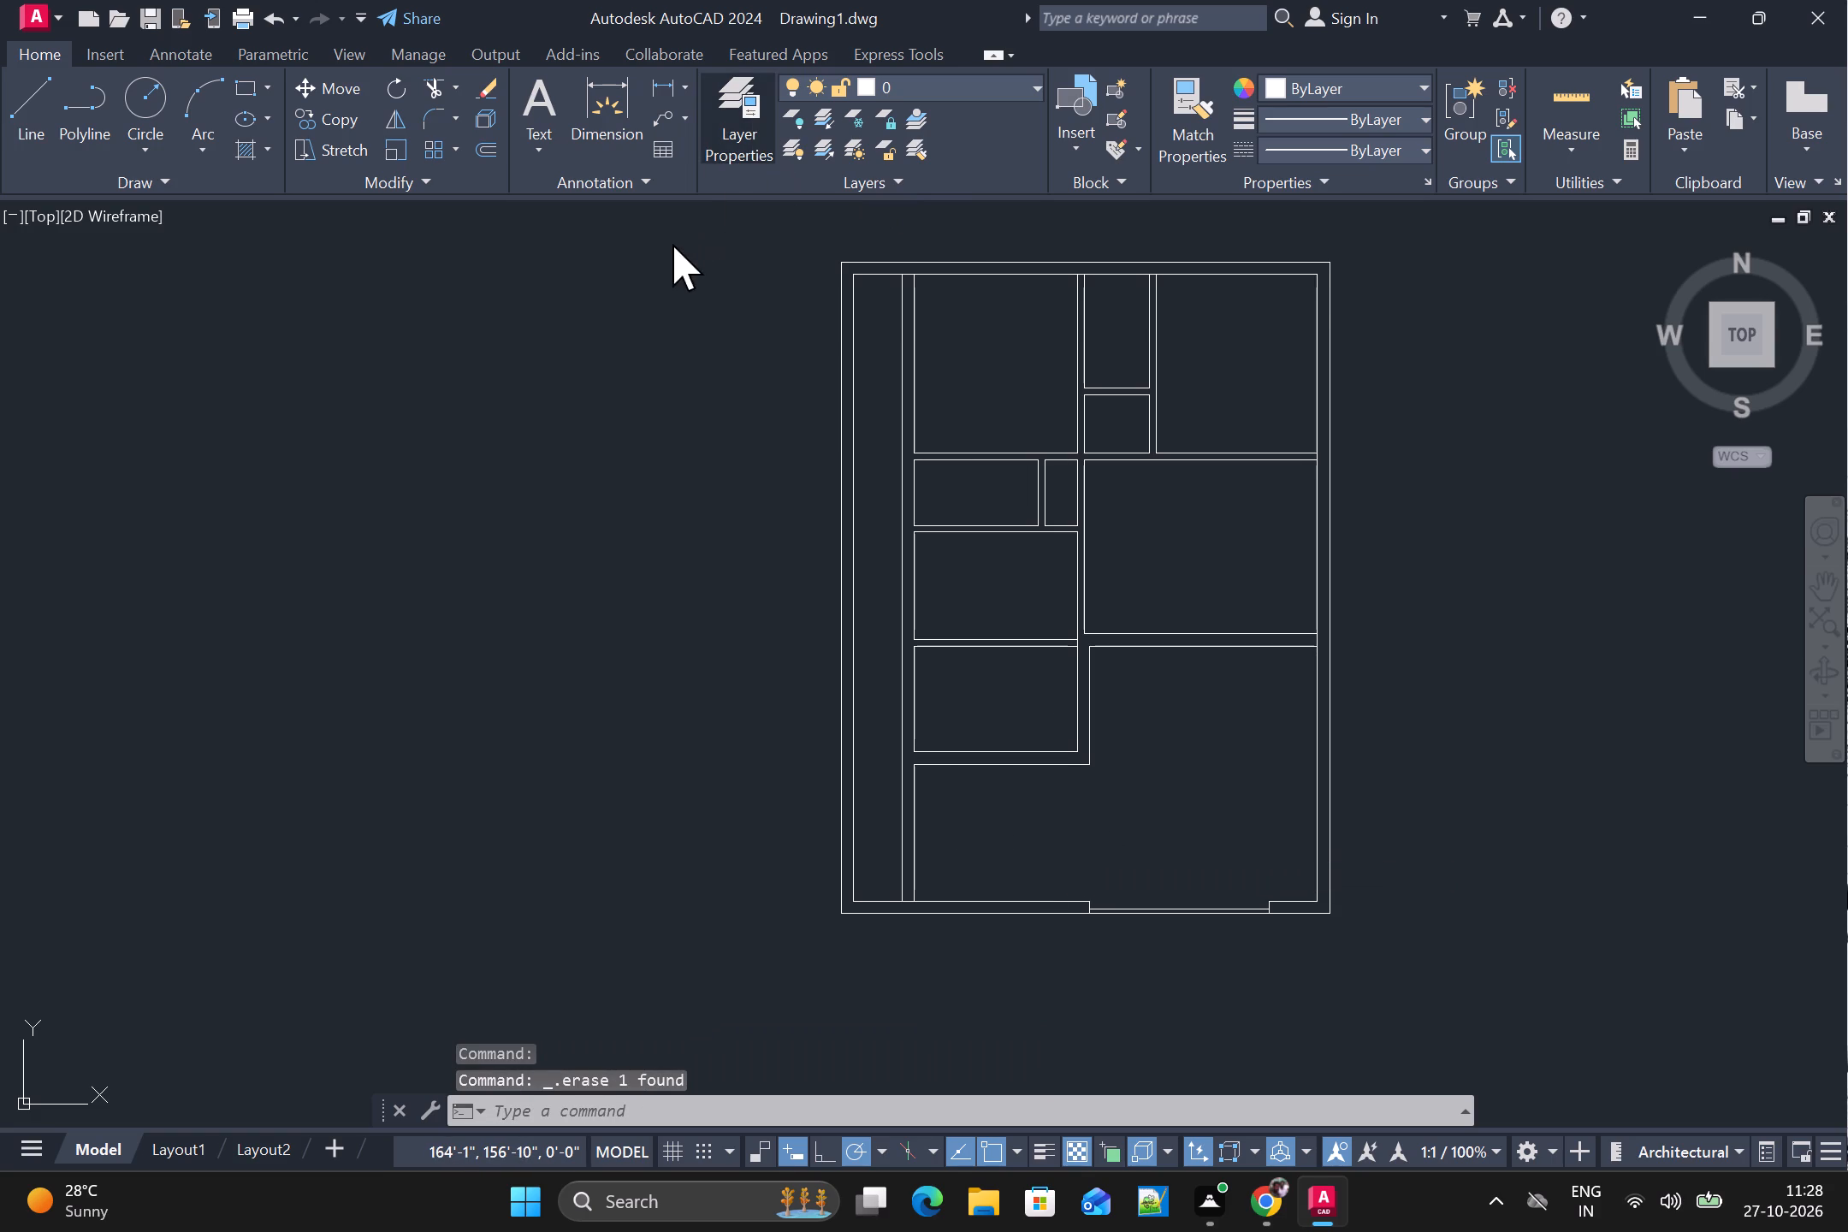
pyautogui.keyDown('alt'); pyautogui.click(125, 80); pyautogui.keyUp('alt')
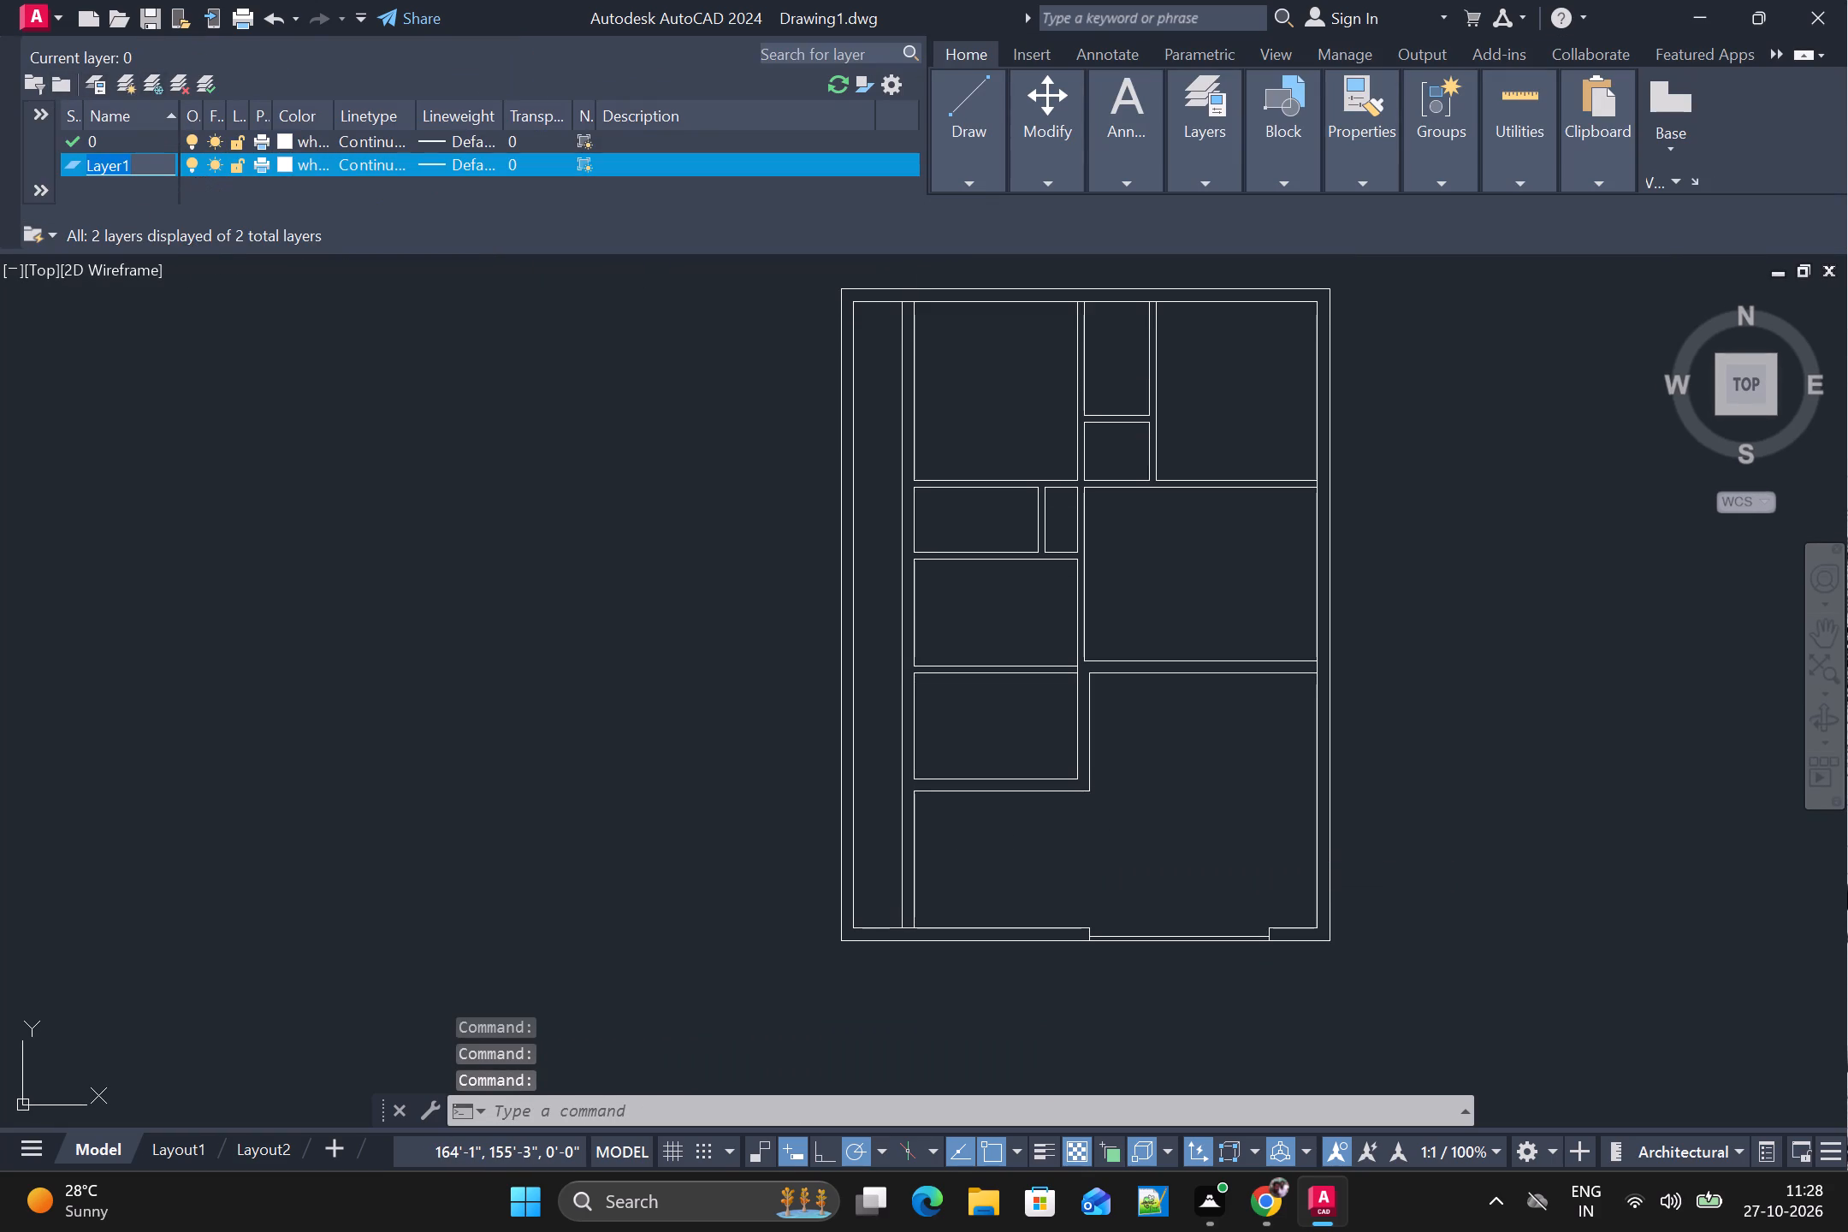
pyautogui.write('sta')
pyautogui.write('irs')
pyautogui.press('Return')
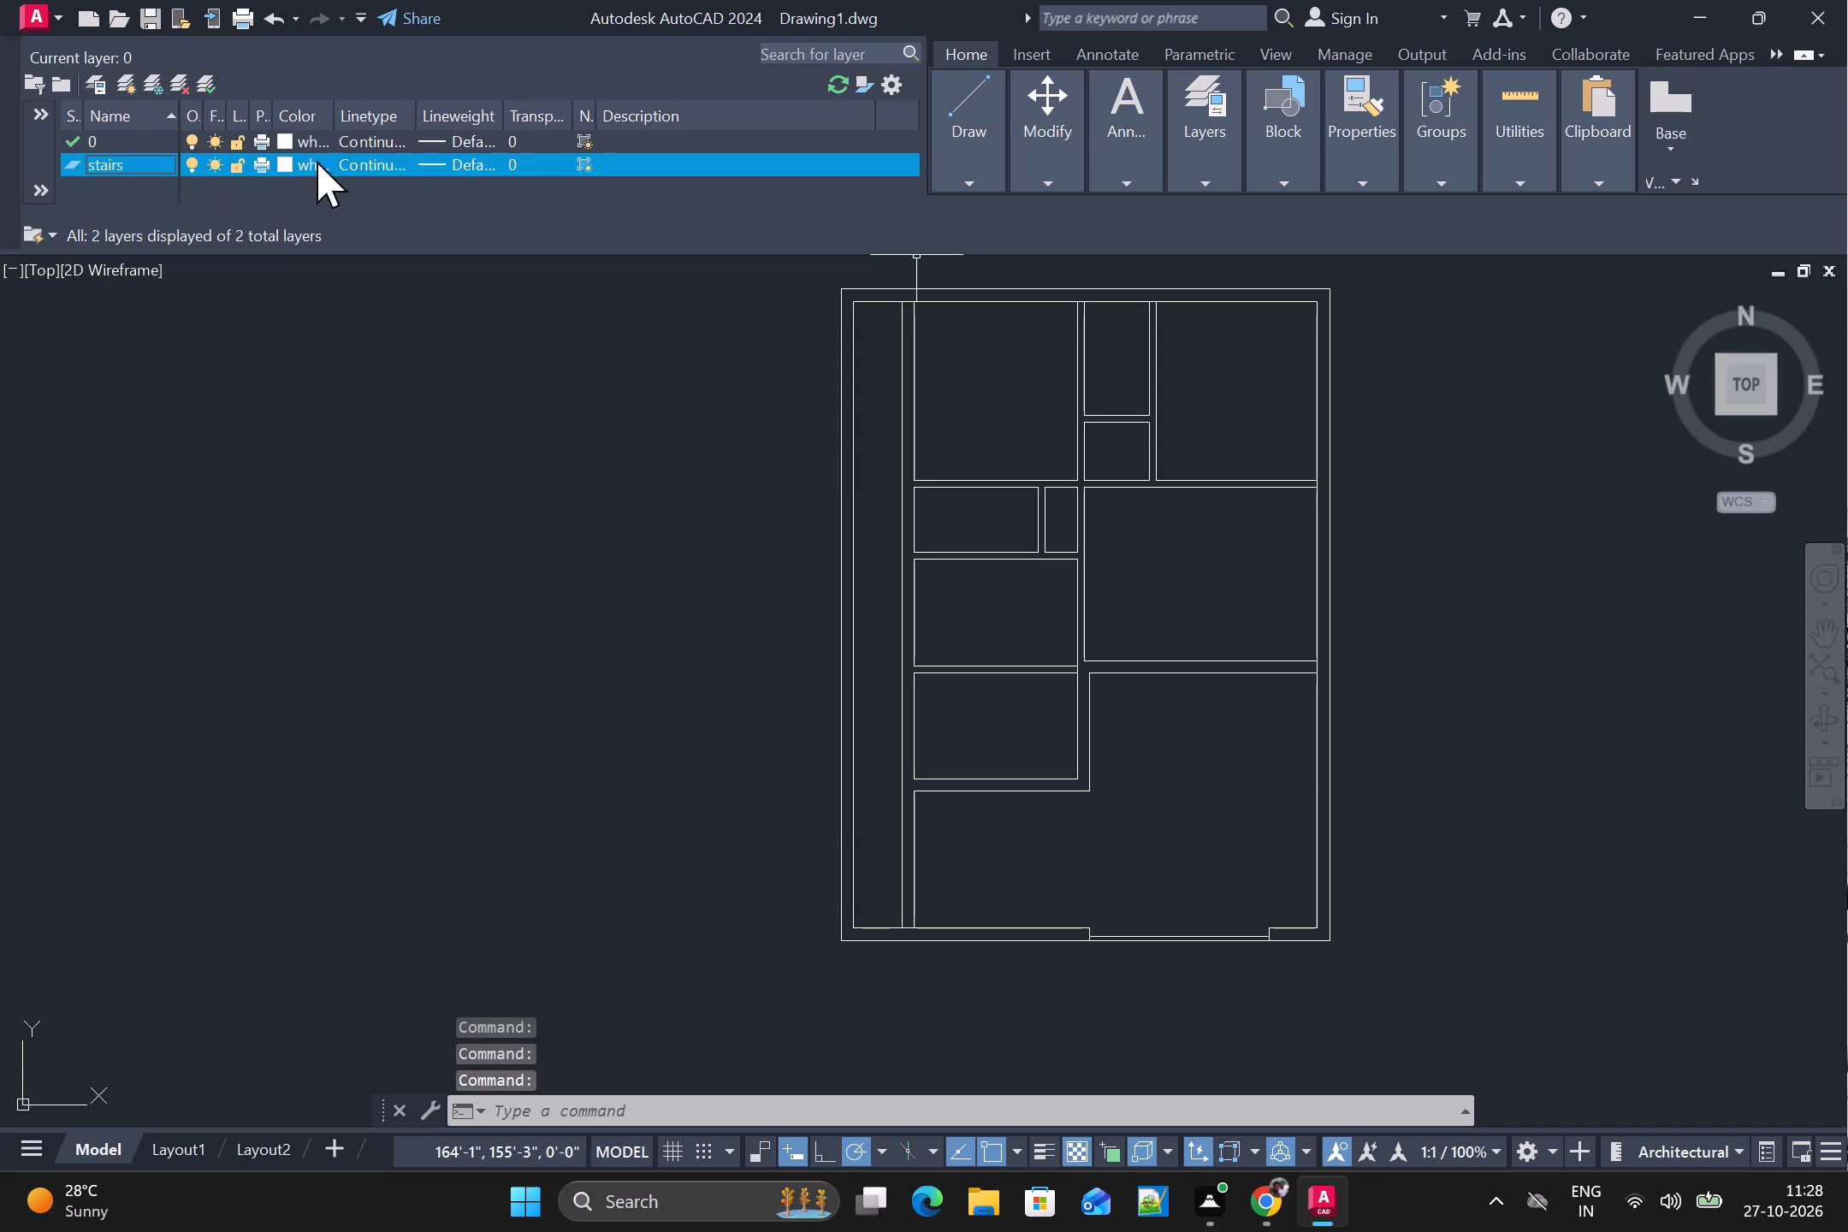
pyautogui.keyDown('alt'); pyautogui.click(293, 169); pyautogui.keyUp('alt')
pyautogui.keyDown('alt'); pyautogui.click(785, 656); pyautogui.keyUp('alt')
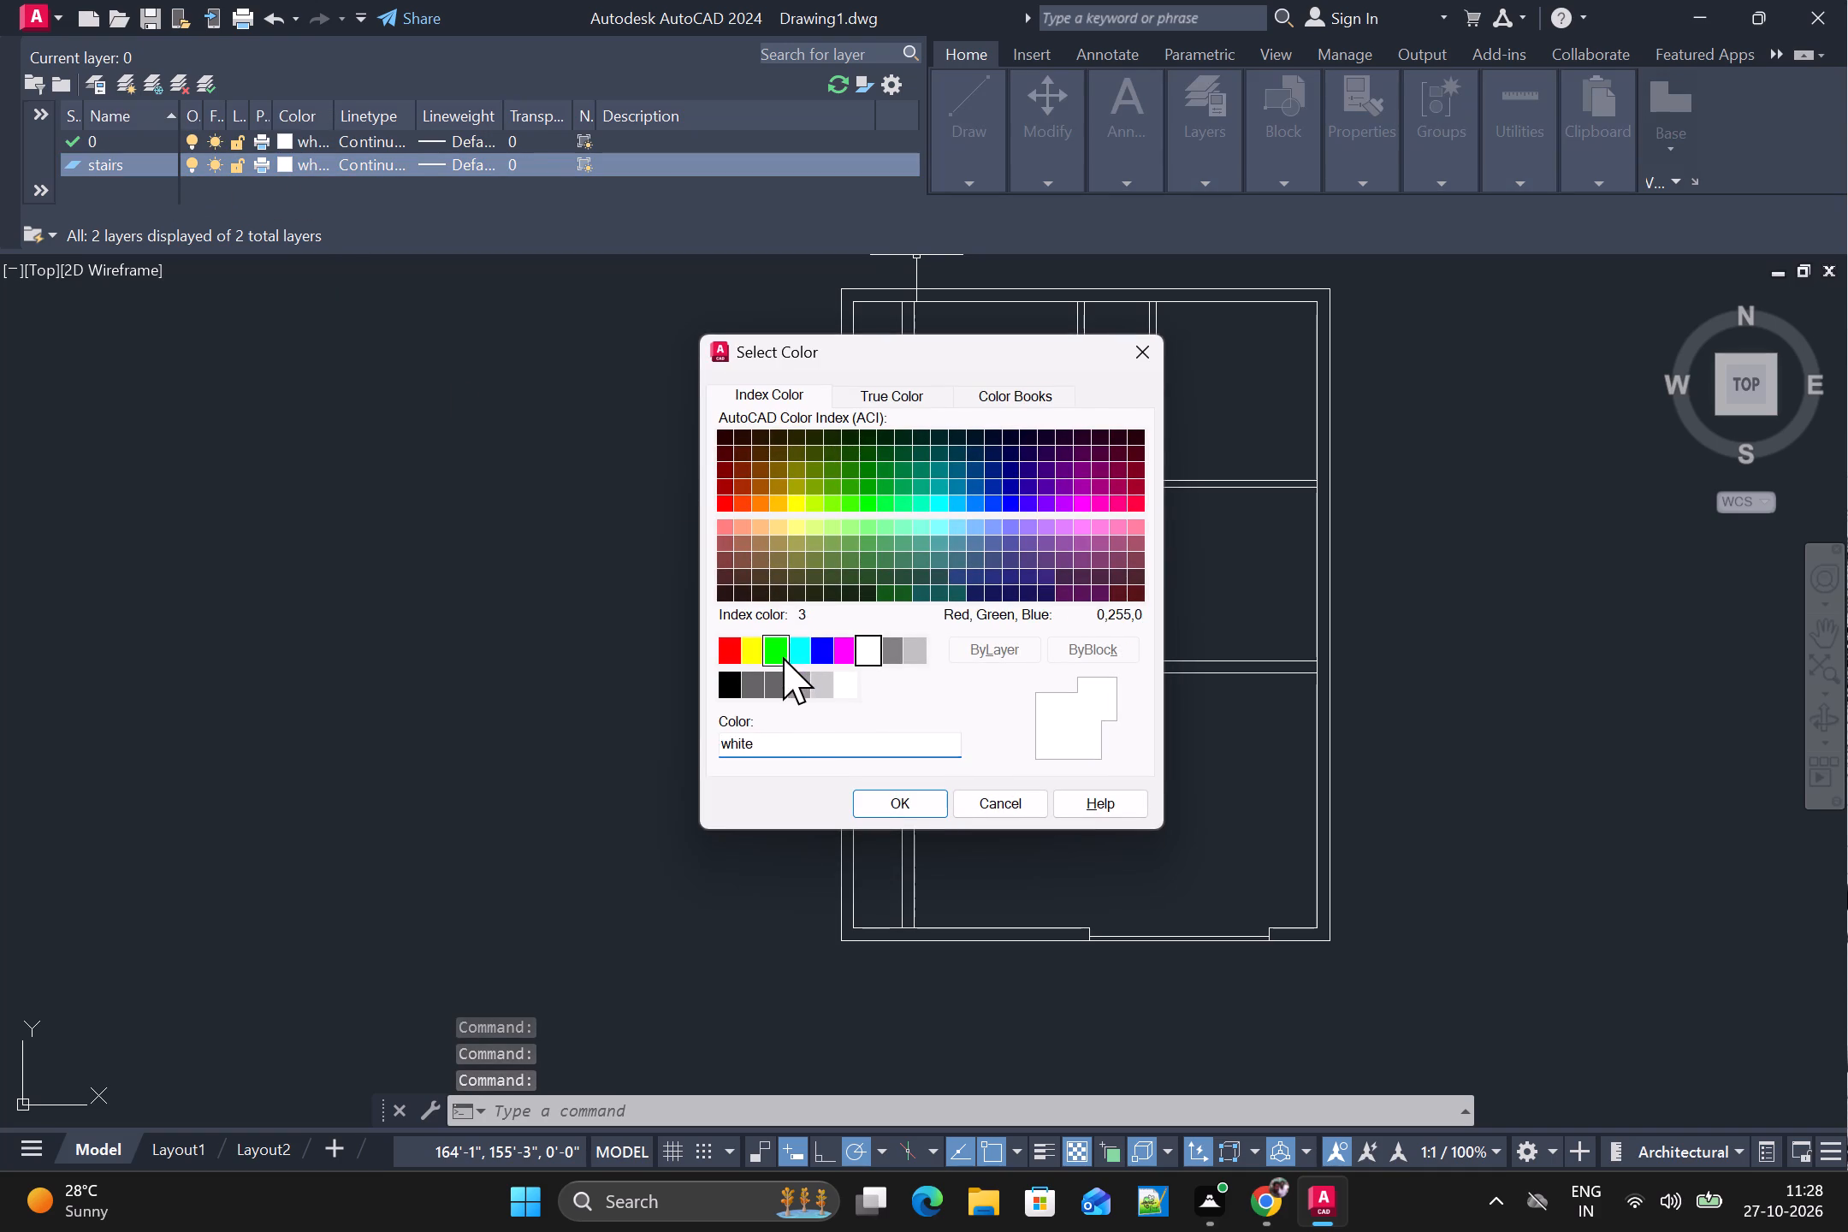
pyautogui.keyDown('alt'); pyautogui.click(884, 802); pyautogui.keyUp('alt')
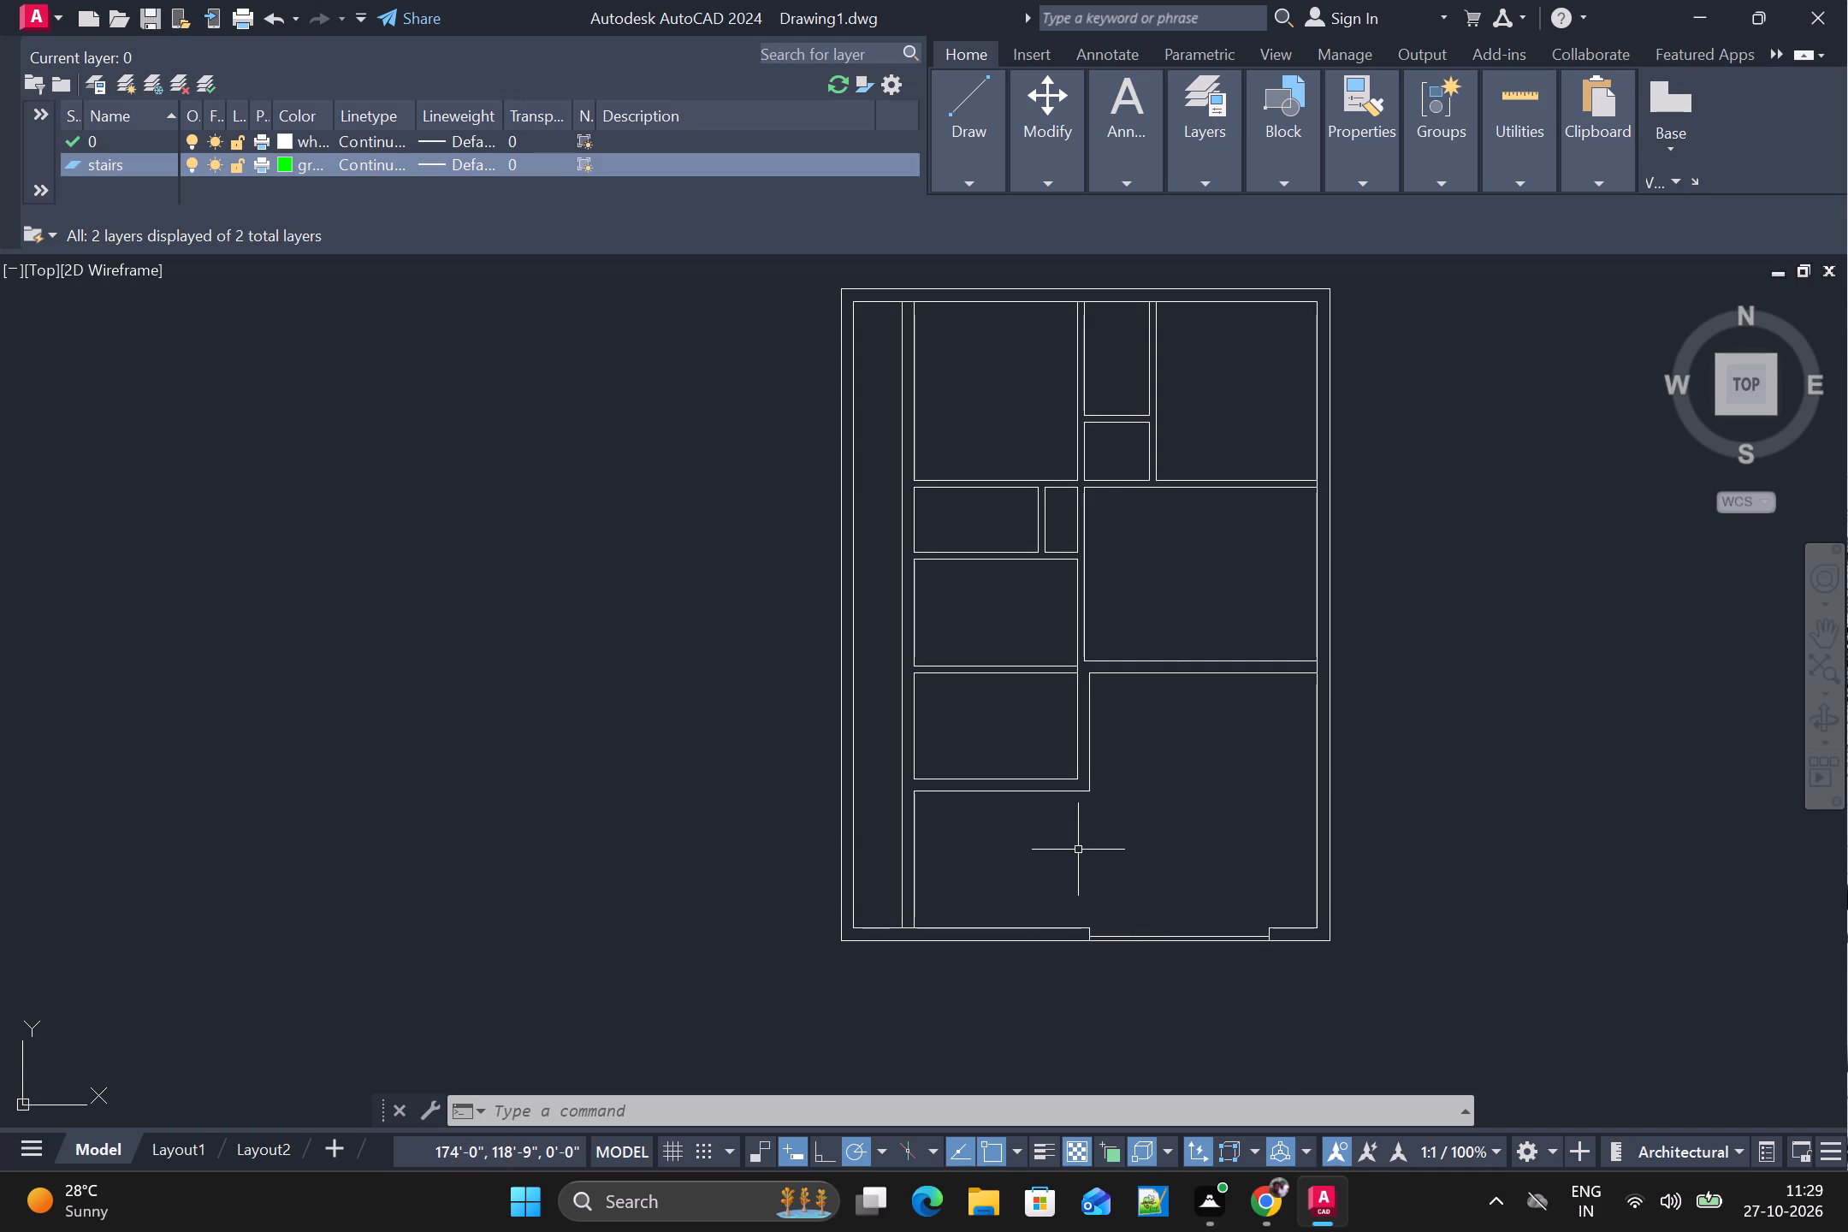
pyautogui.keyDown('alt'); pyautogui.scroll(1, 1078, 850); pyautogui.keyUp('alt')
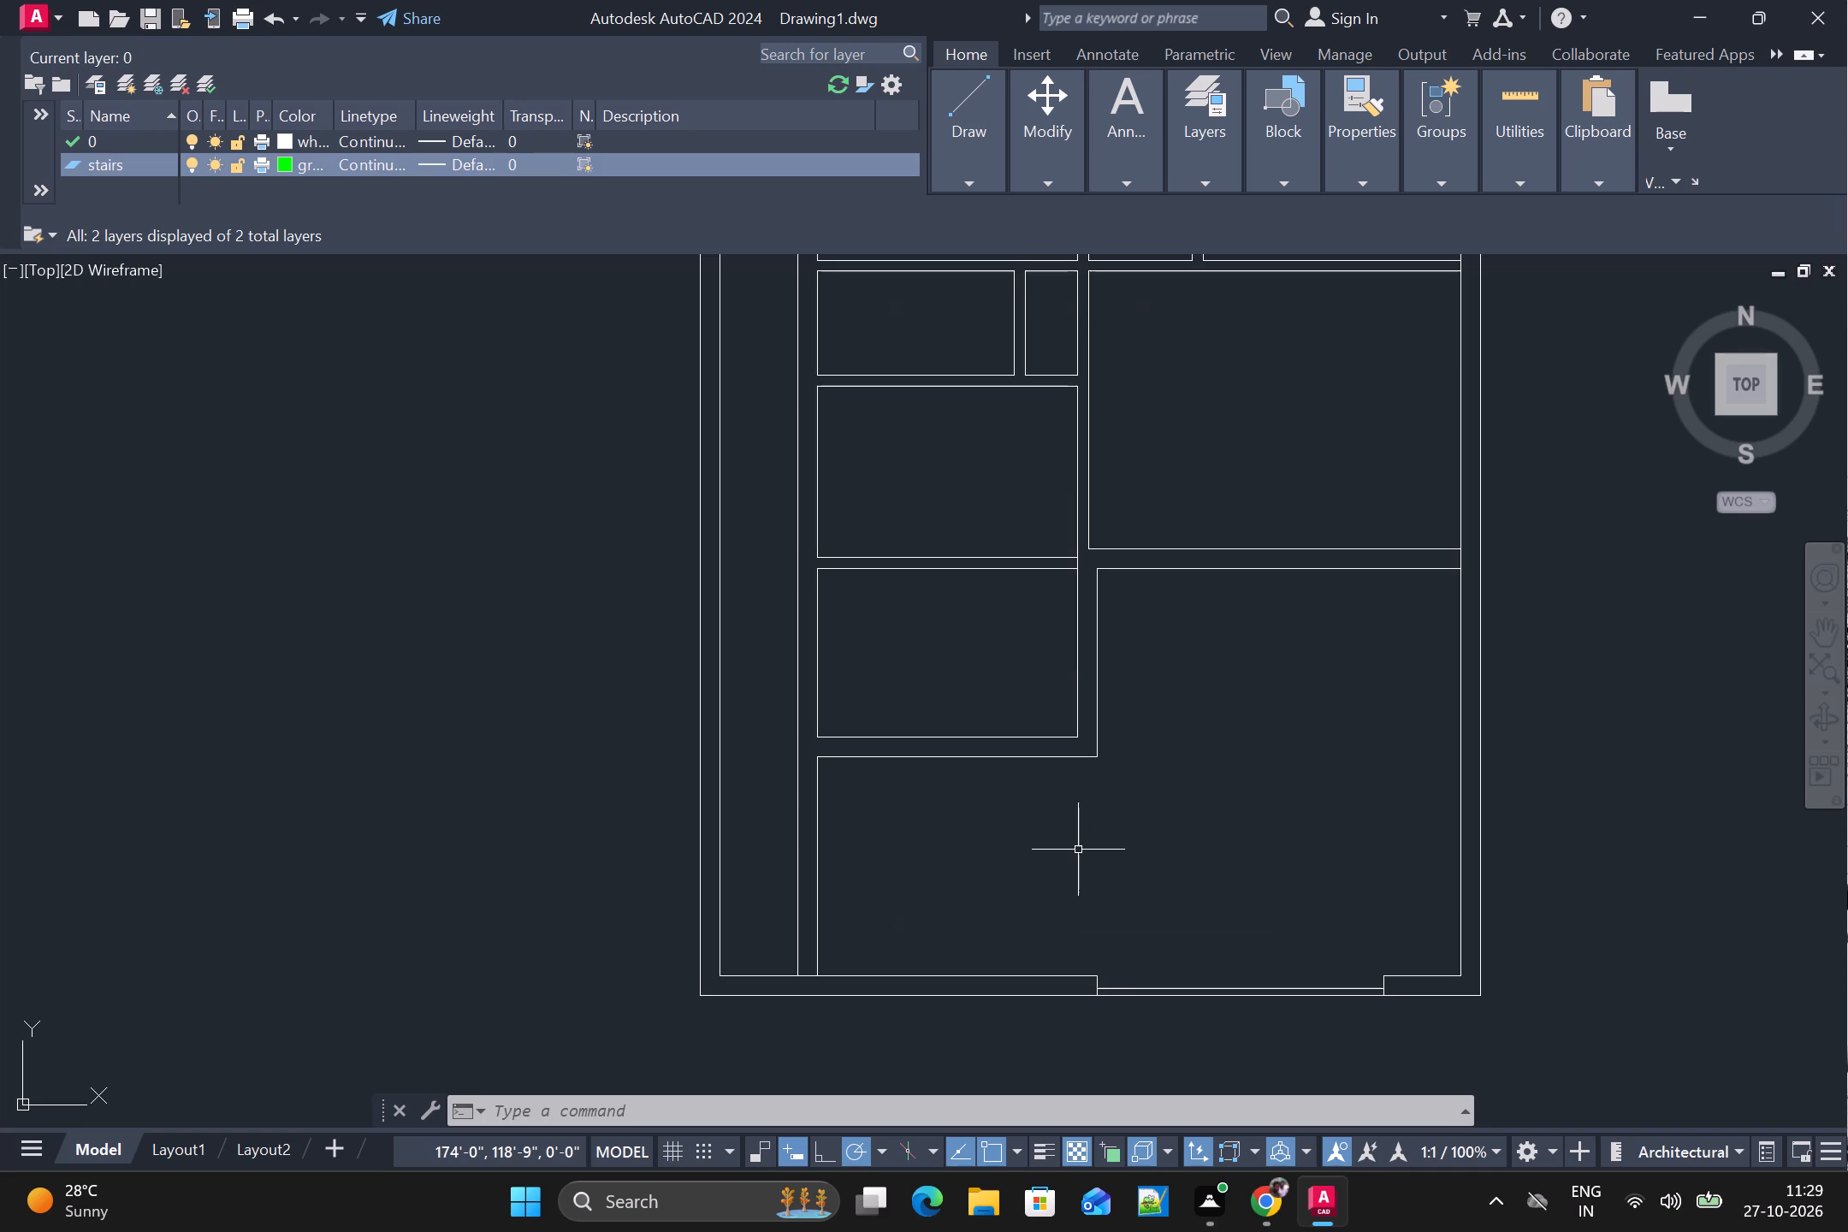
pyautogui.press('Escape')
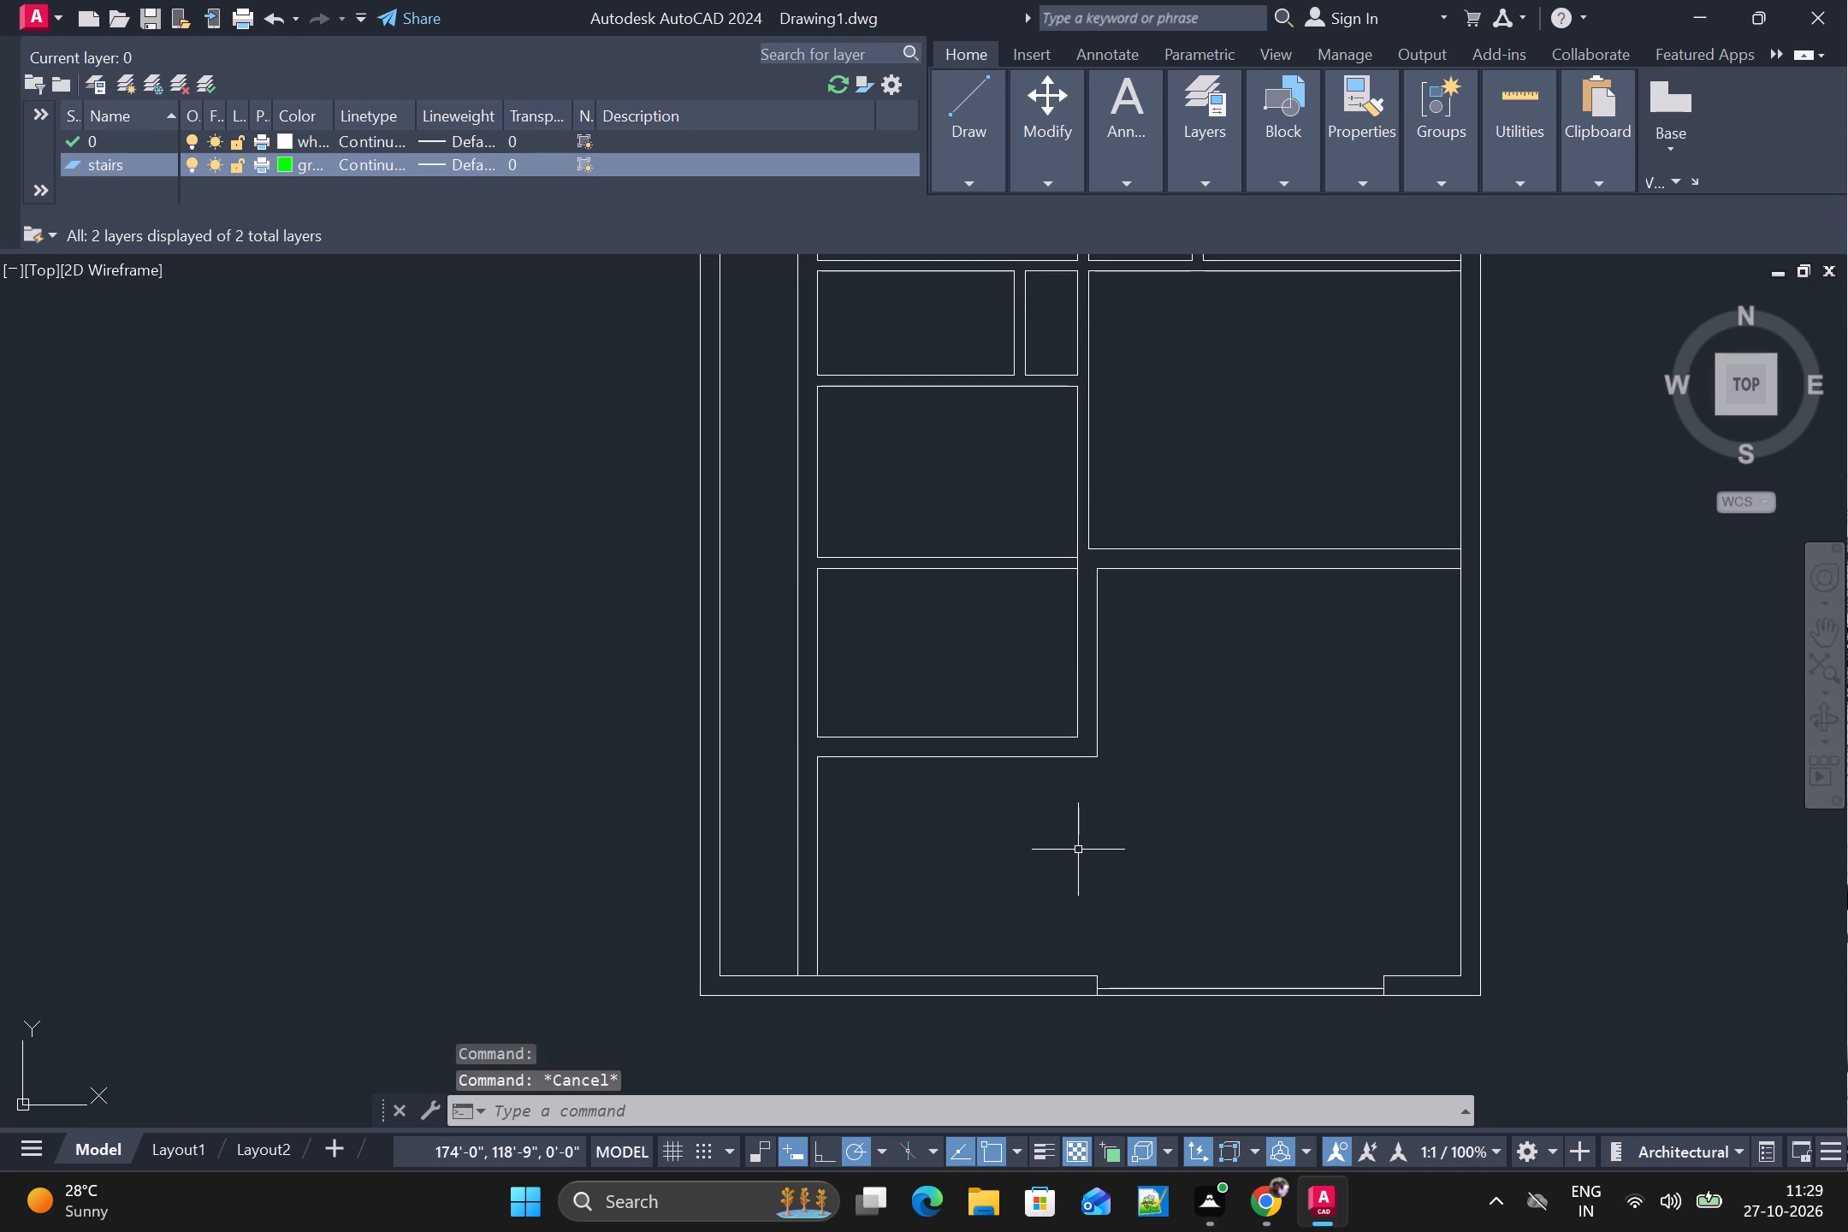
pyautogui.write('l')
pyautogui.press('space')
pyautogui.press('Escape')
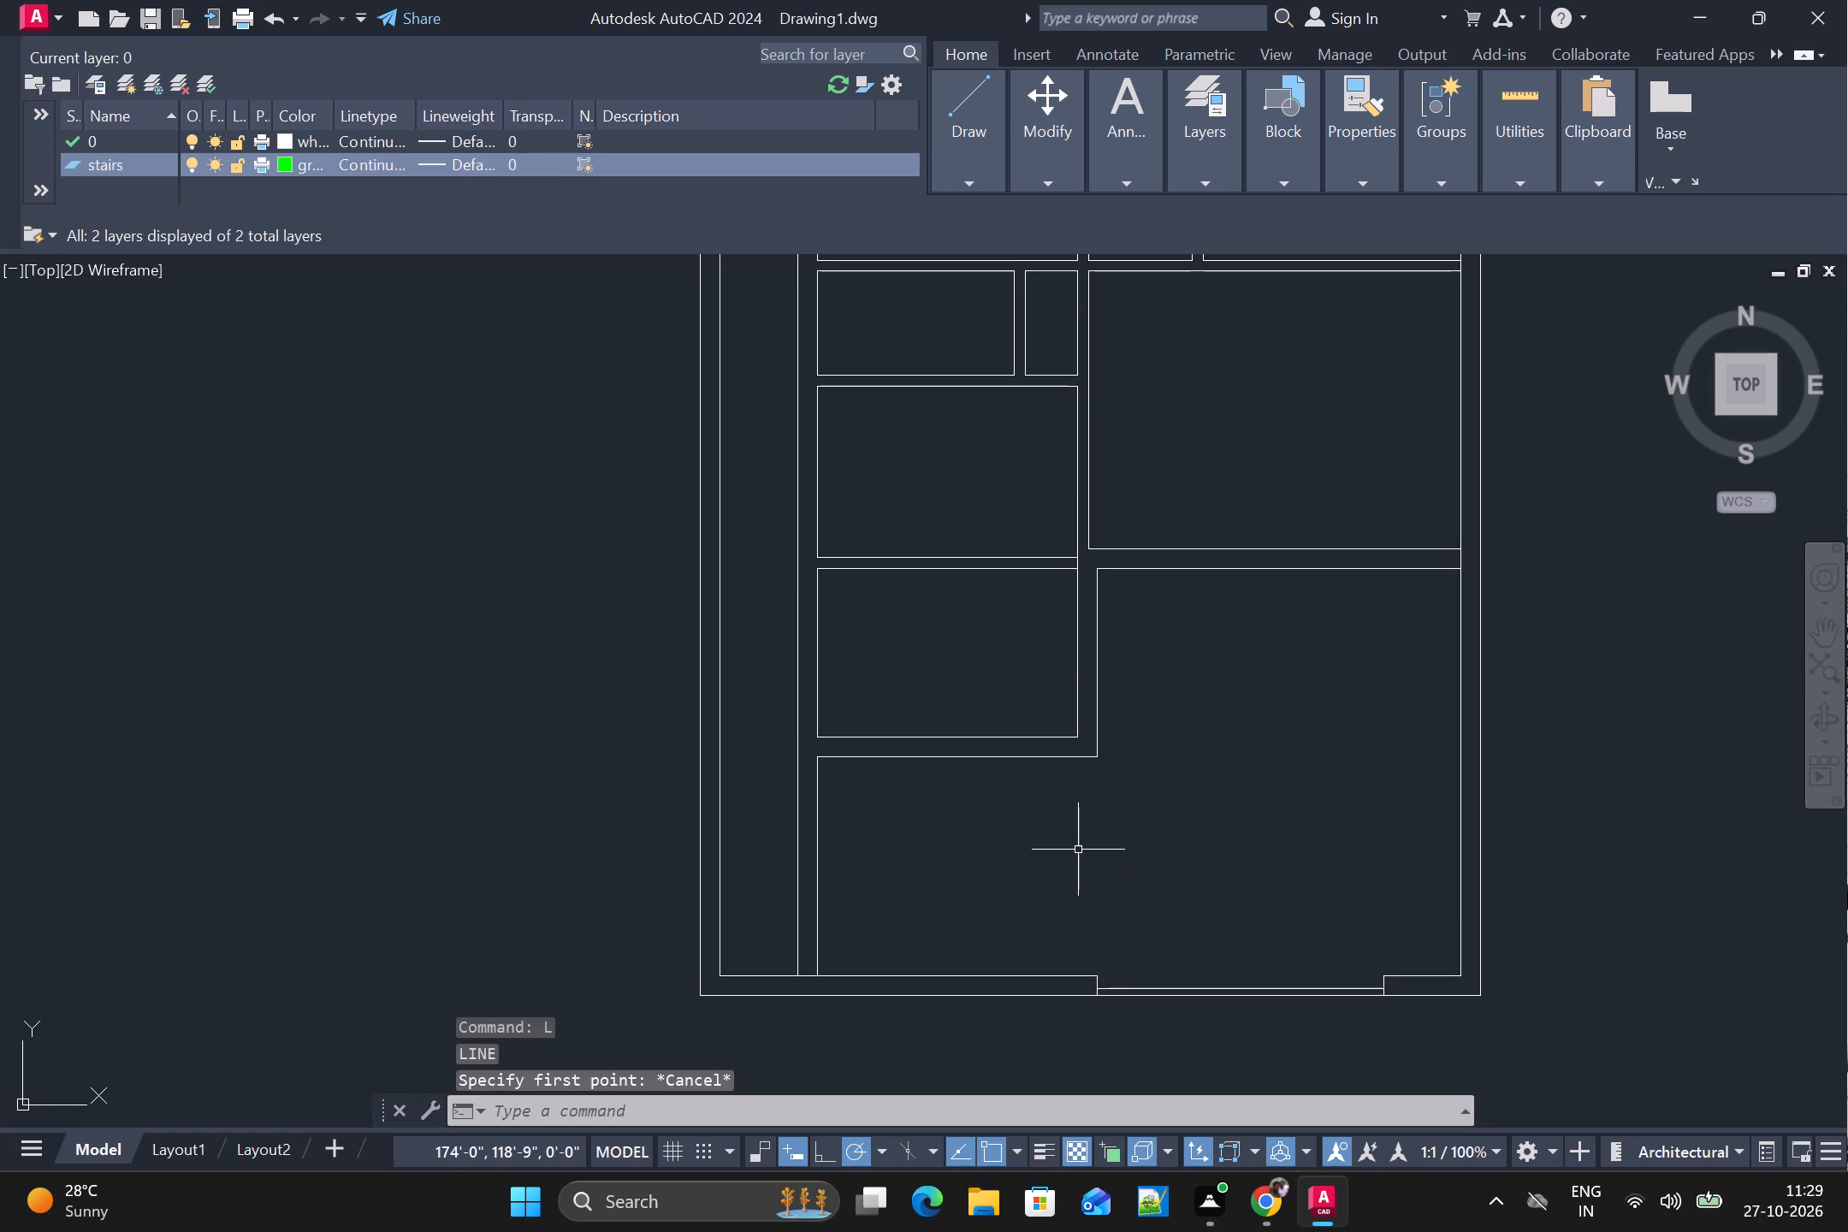
# Make the stairs layer current.
pyautogui.keyDown('alt'); pyautogui.click(3, 45); pyautogui.keyUp('alt')
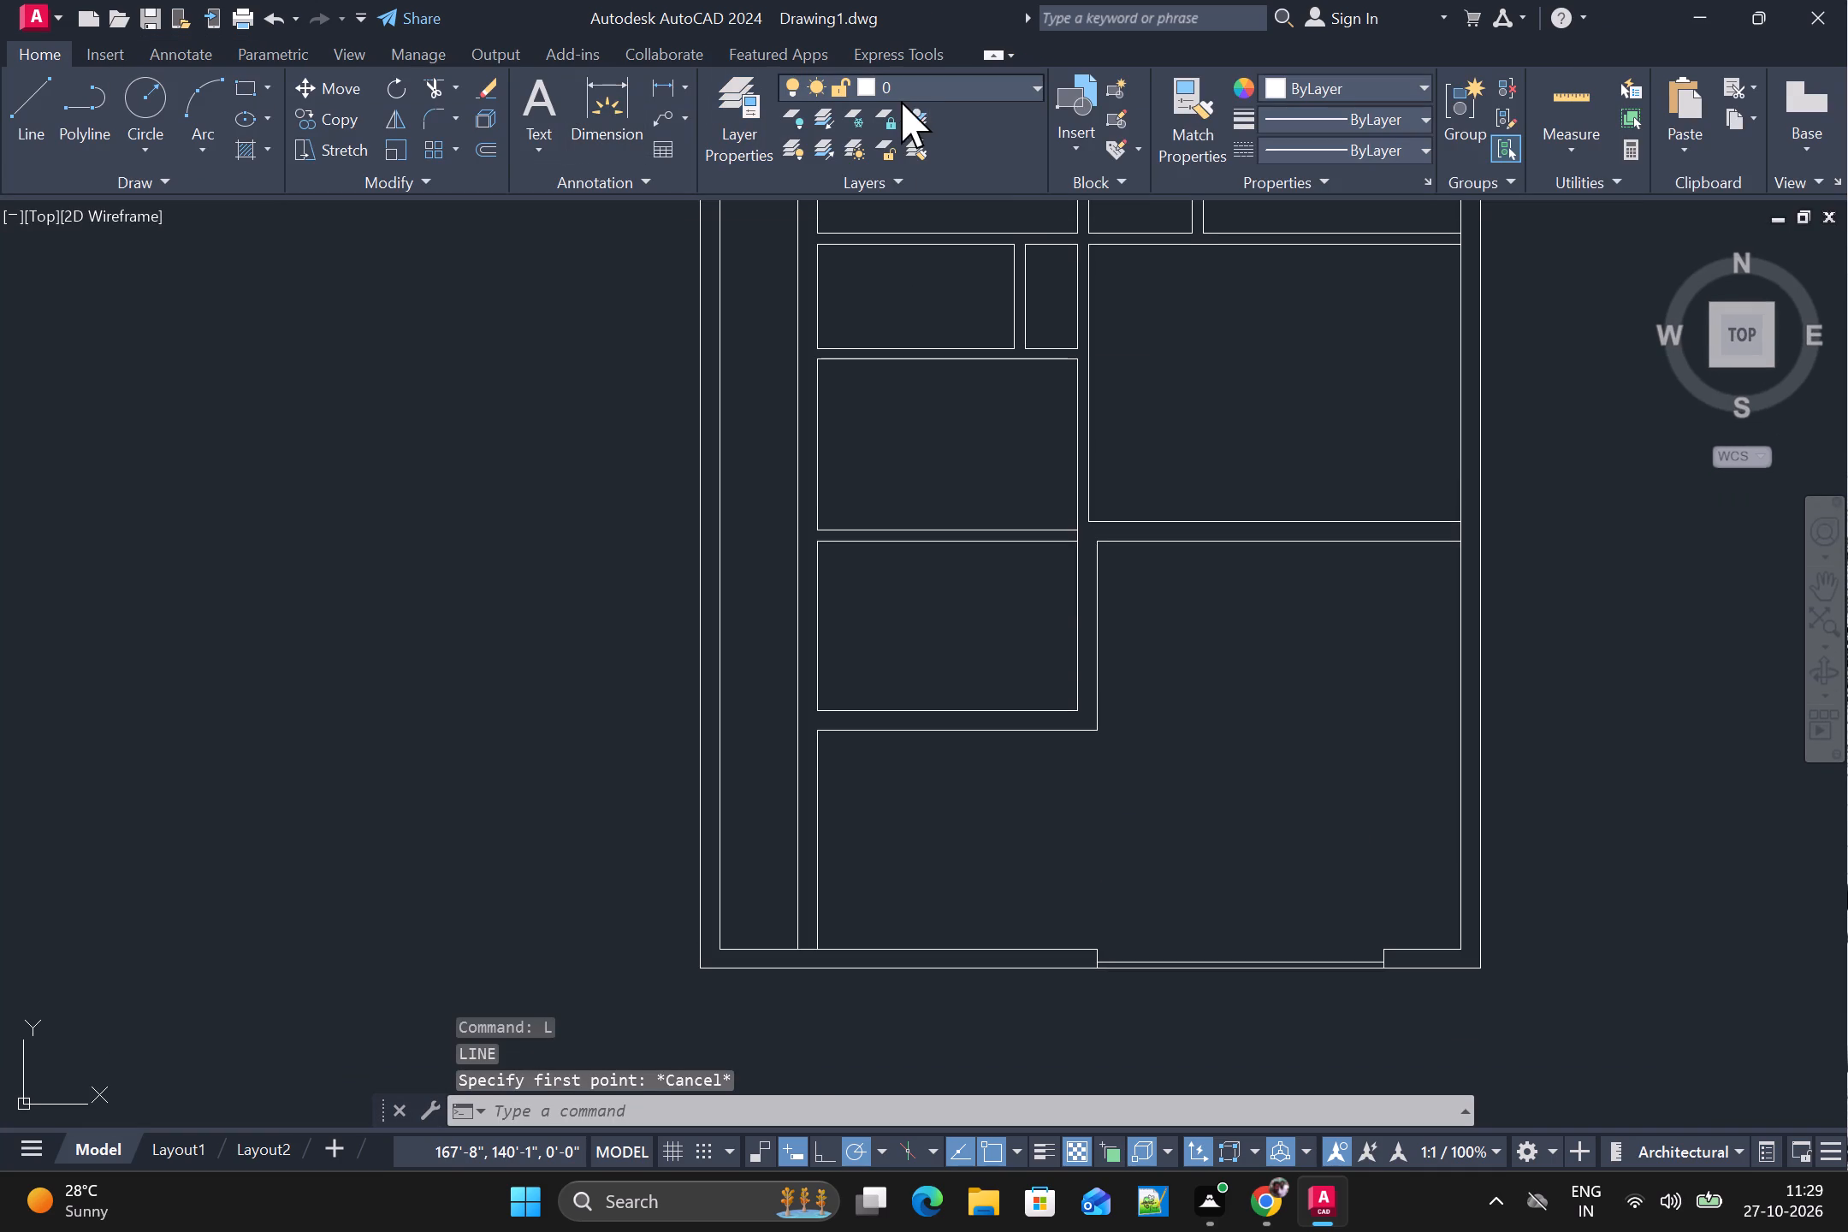
pyautogui.keyDown('alt'); pyautogui.click(967, 83); pyautogui.keyUp('alt')
pyautogui.keyDown('alt'); pyautogui.click(930, 144); pyautogui.keyUp('alt')
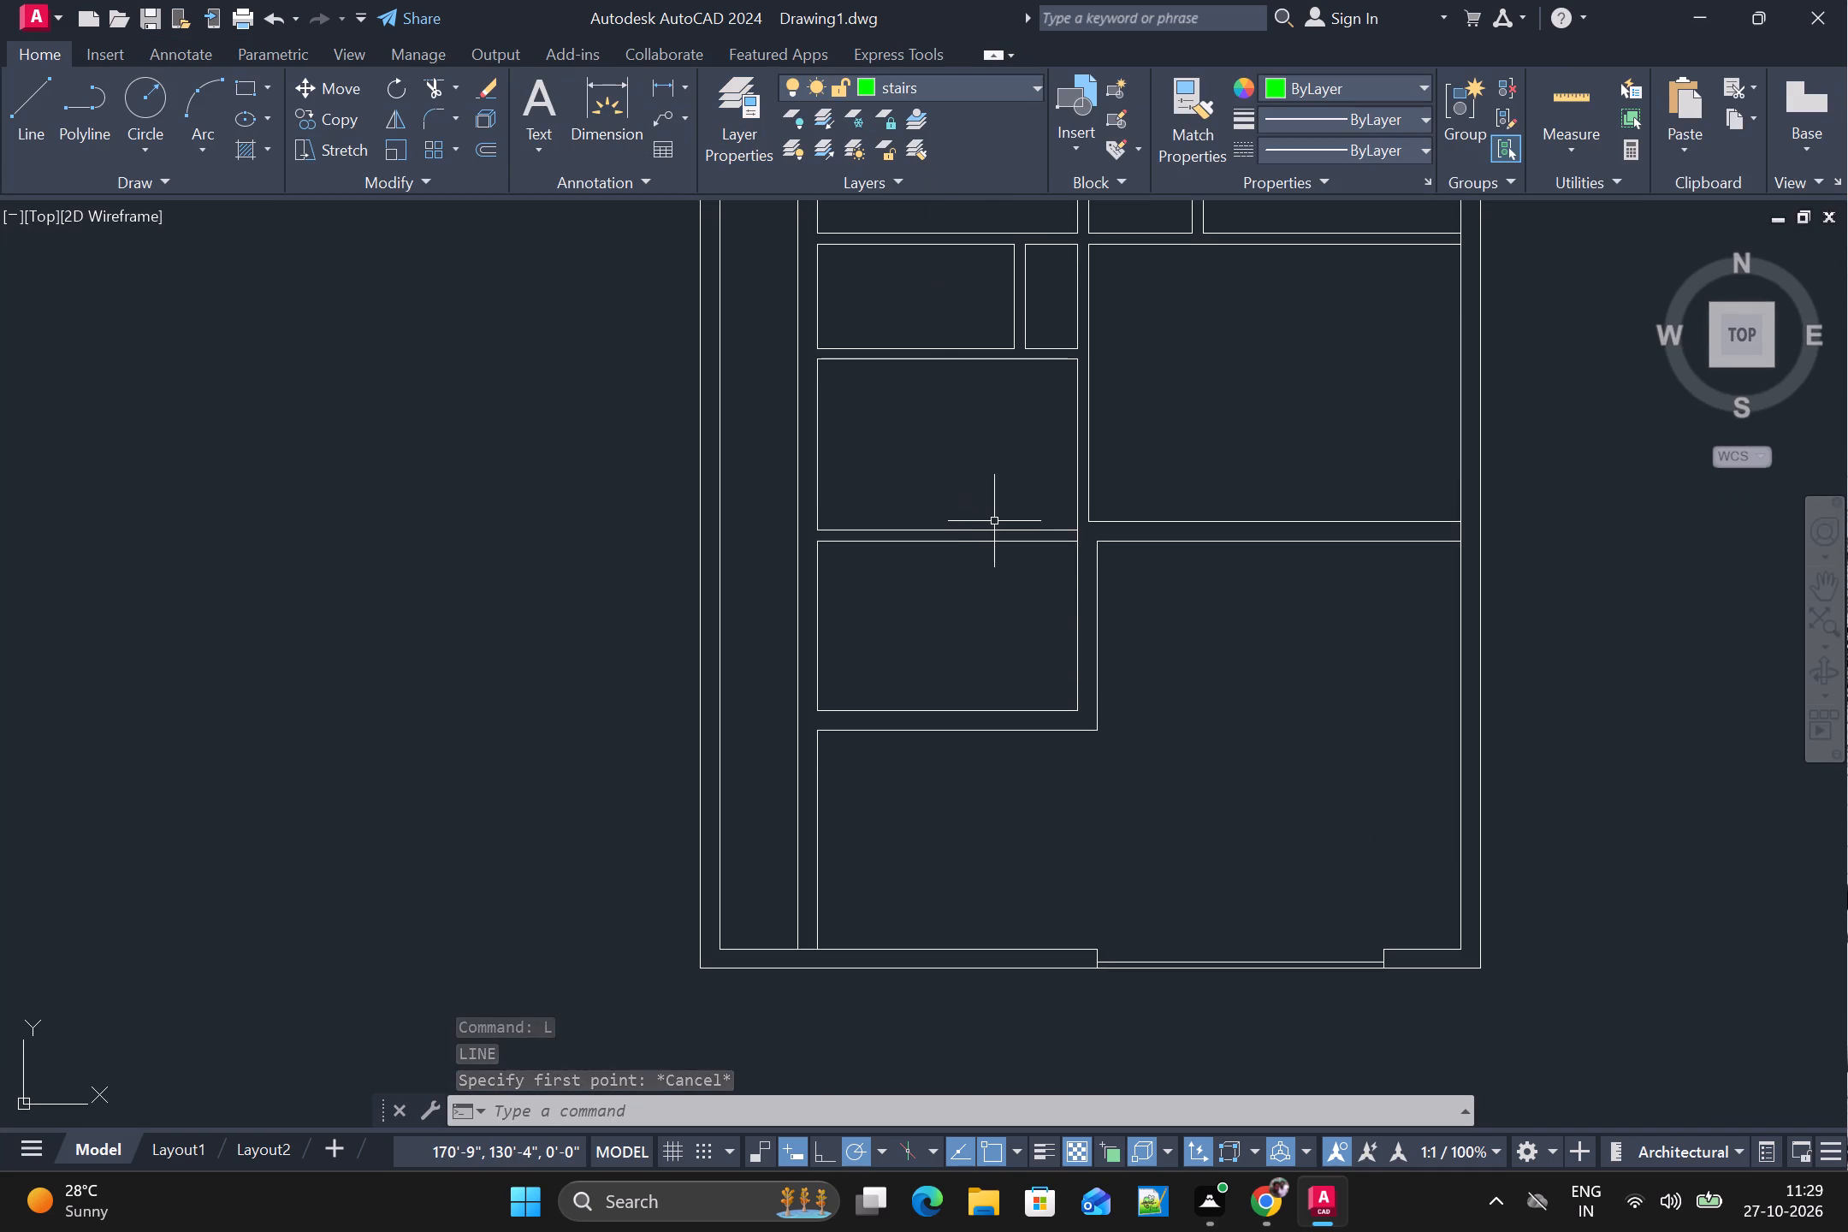
# Draw a vertical stair line about 8'-5" long from the south wall's inner line to the partition above, just west of the front opening.
pyautogui.write('l')
pyautogui.press('space')
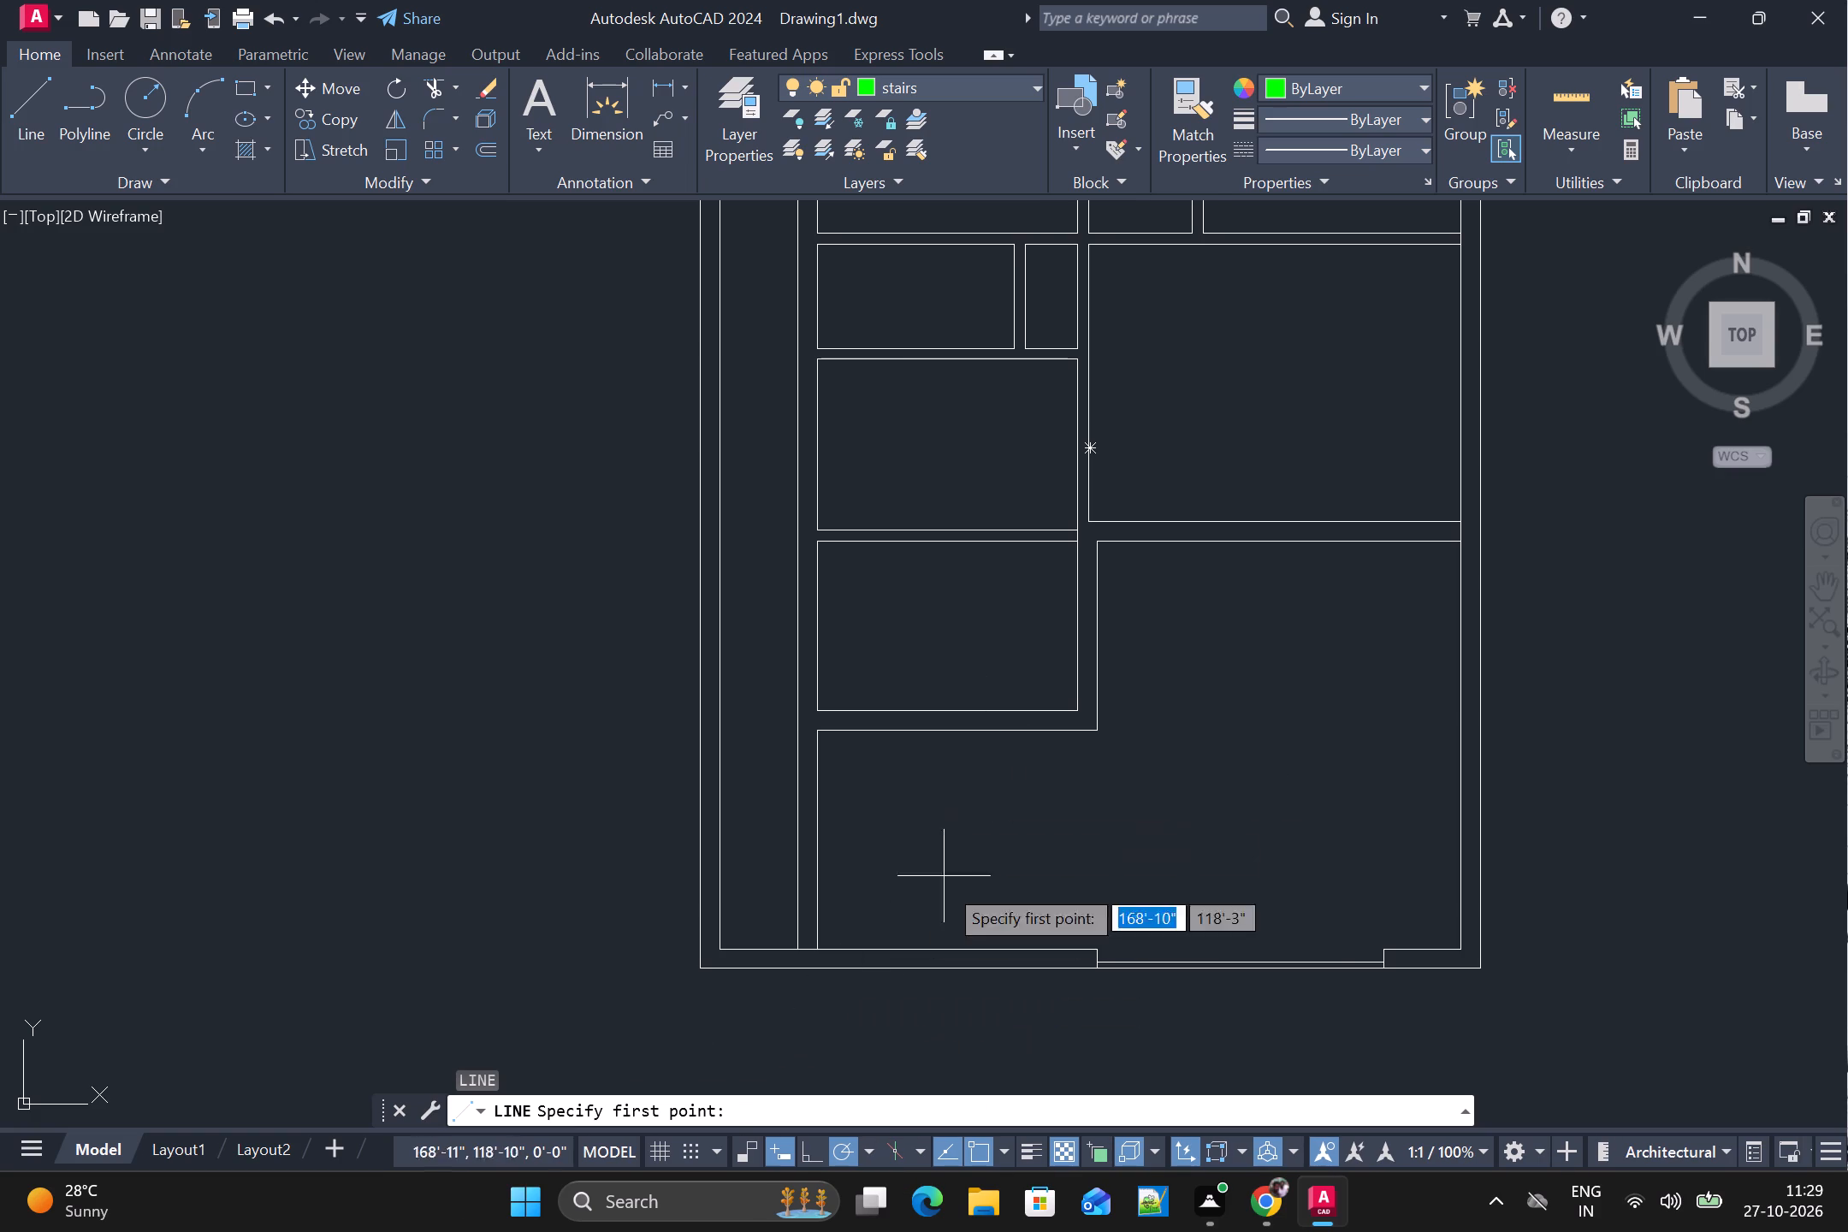
pyautogui.keyDown('alt'); pyautogui.click(1067, 945); pyautogui.keyUp('alt')
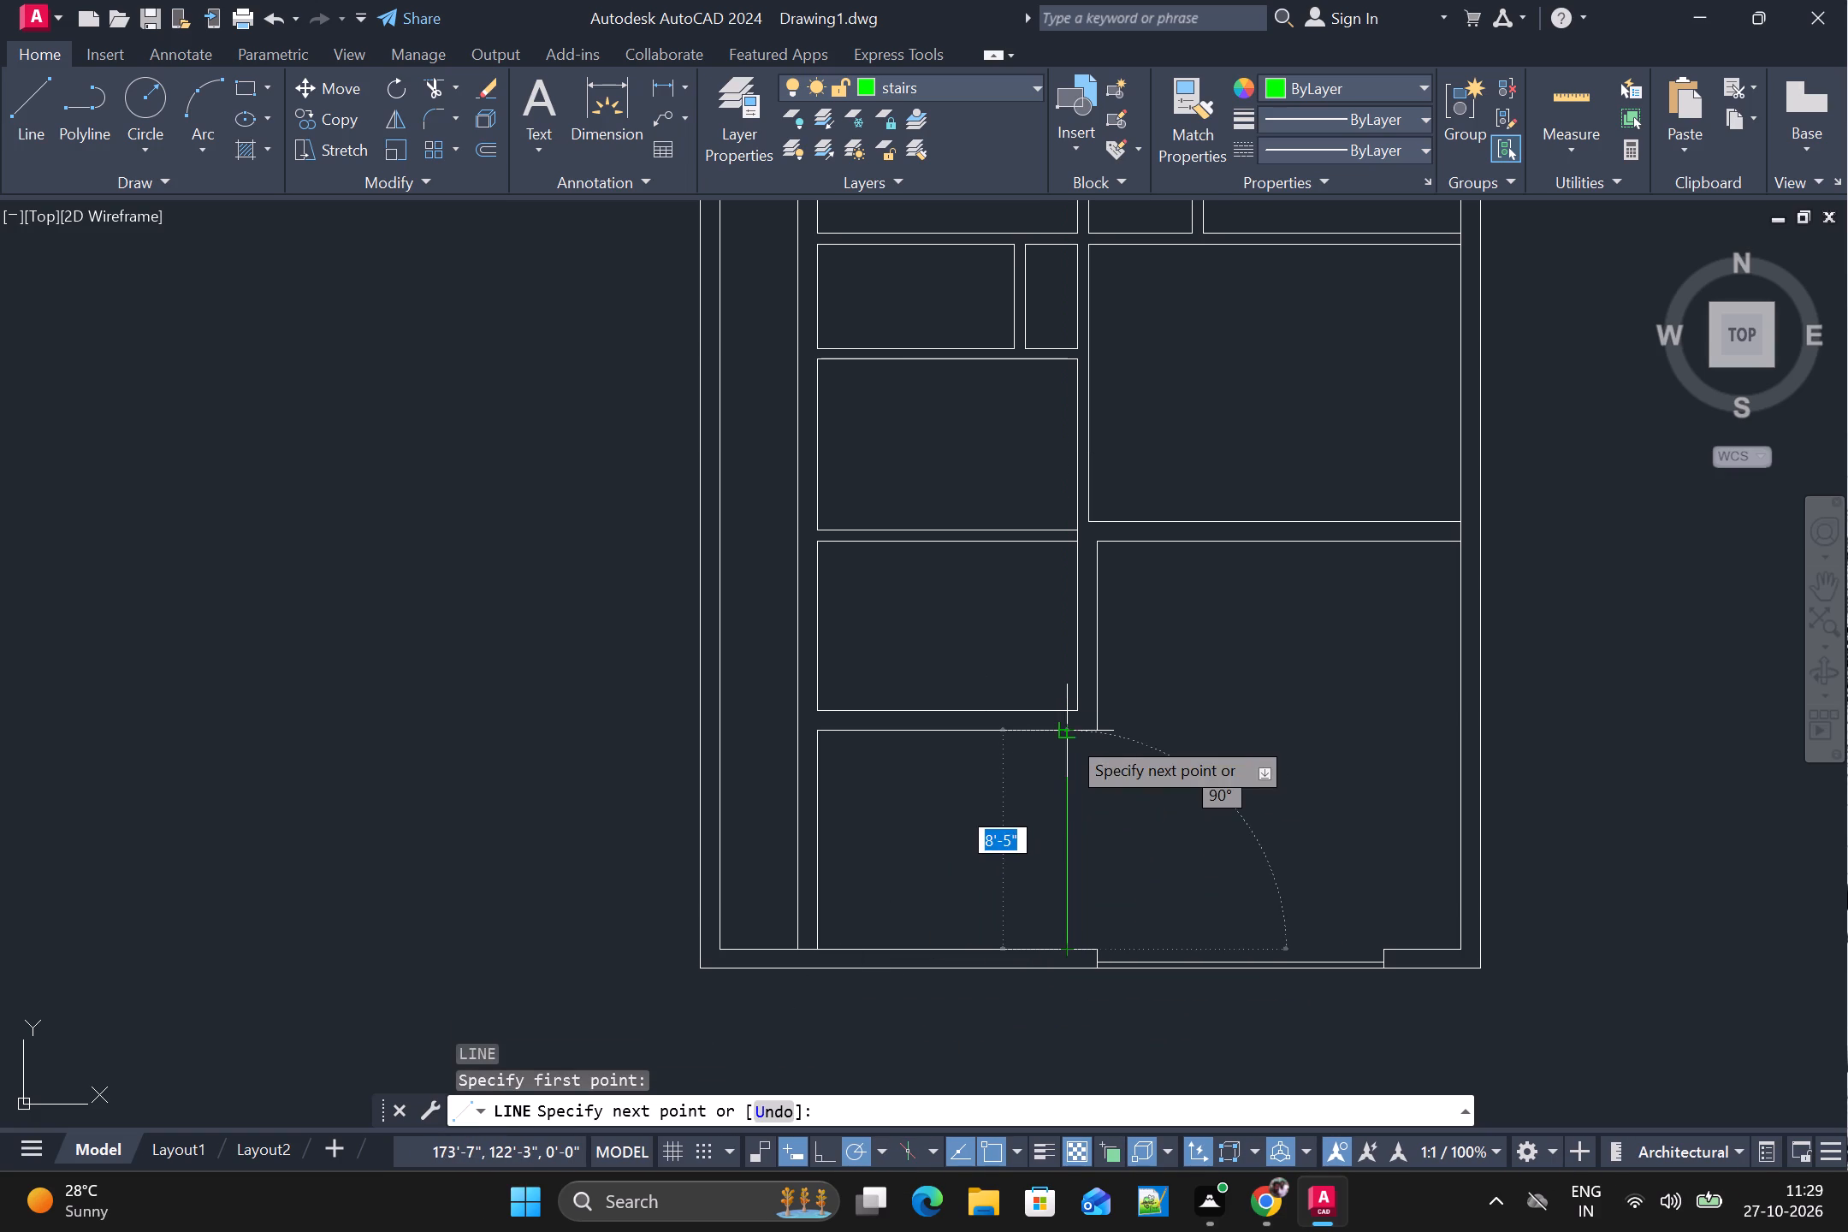
pyautogui.keyDown('alt'); pyautogui.click(1068, 736); pyautogui.keyUp('alt')
pyautogui.press('space')
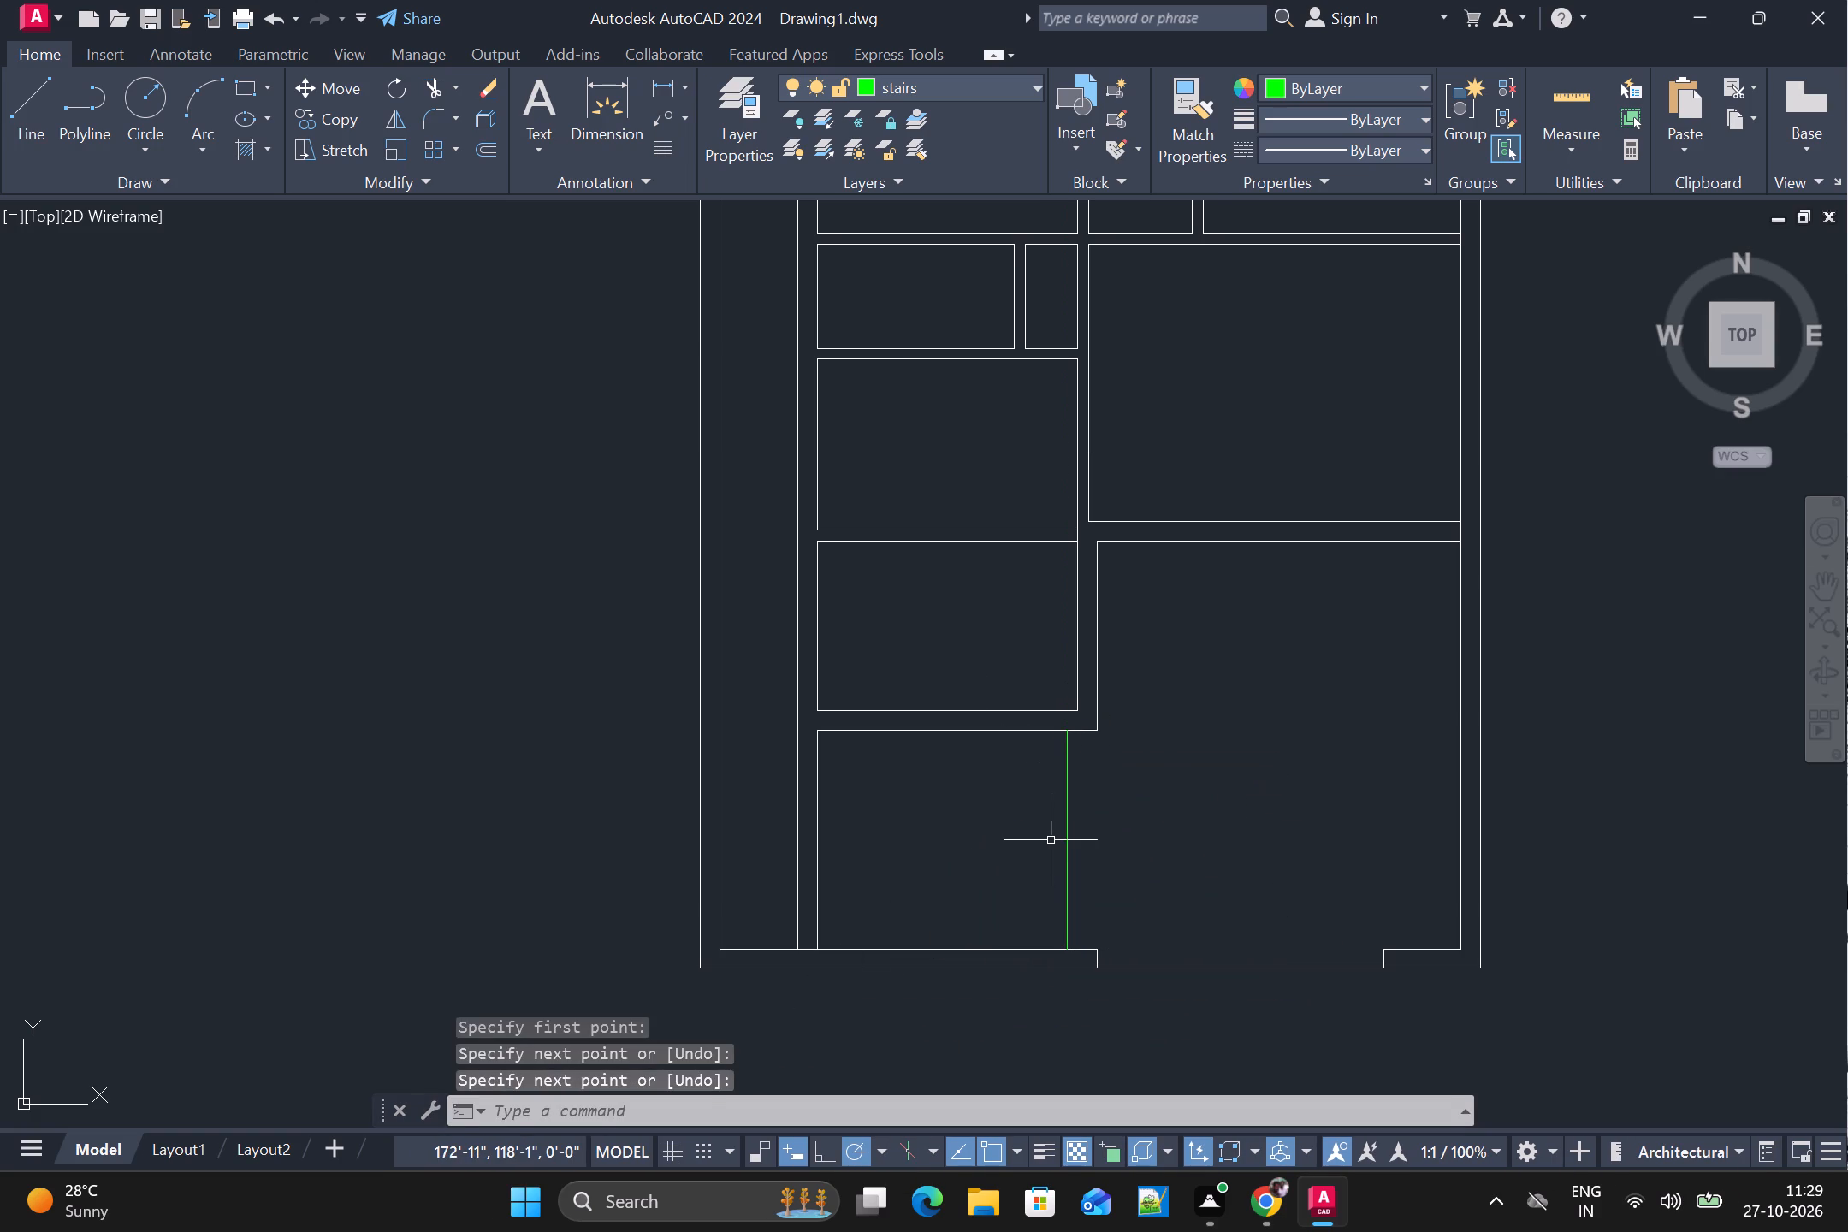
# Offset the stair line about 10" to the west using the Through option.
pyautogui.write('o t')
pyautogui.press('space')
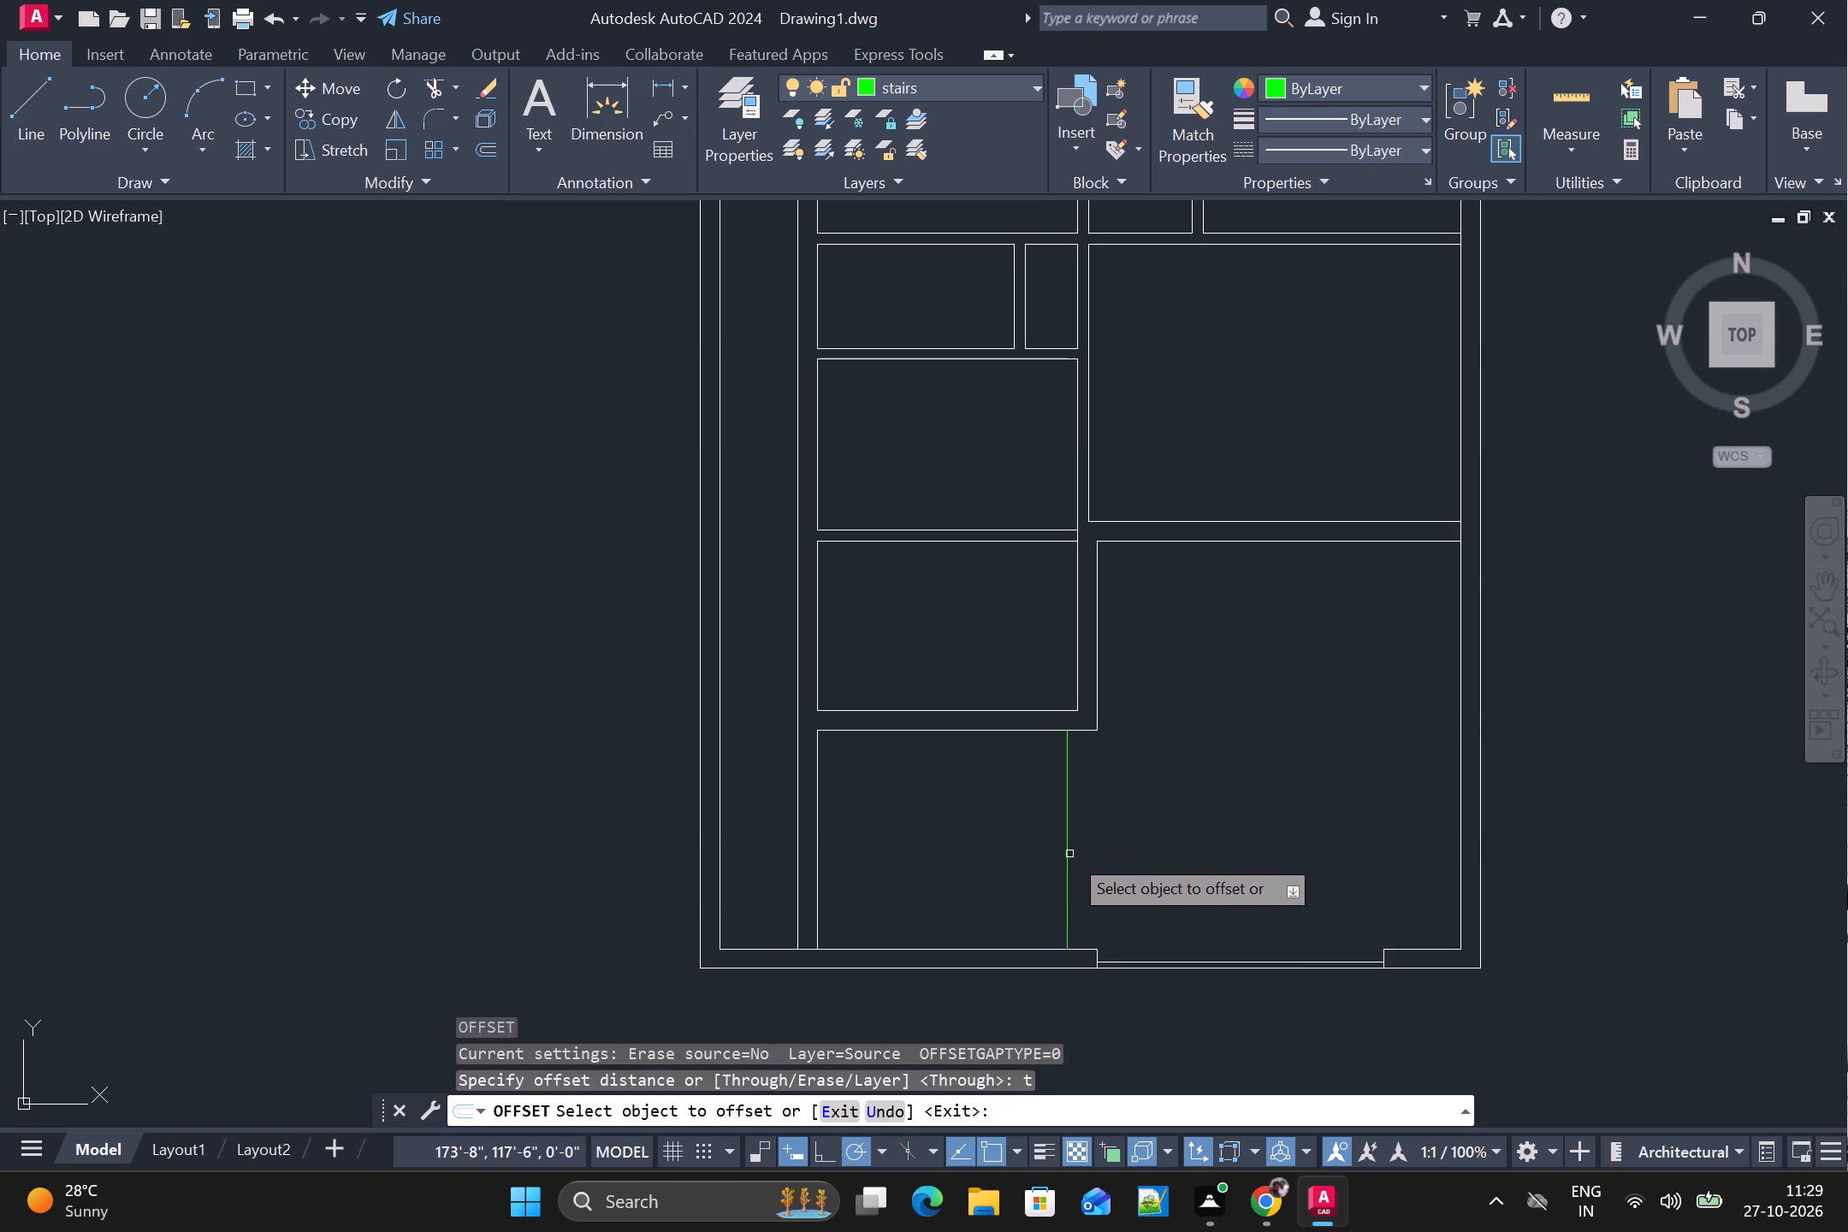
pyautogui.keyDown('alt'); pyautogui.click(1069, 854); pyautogui.keyUp('alt')
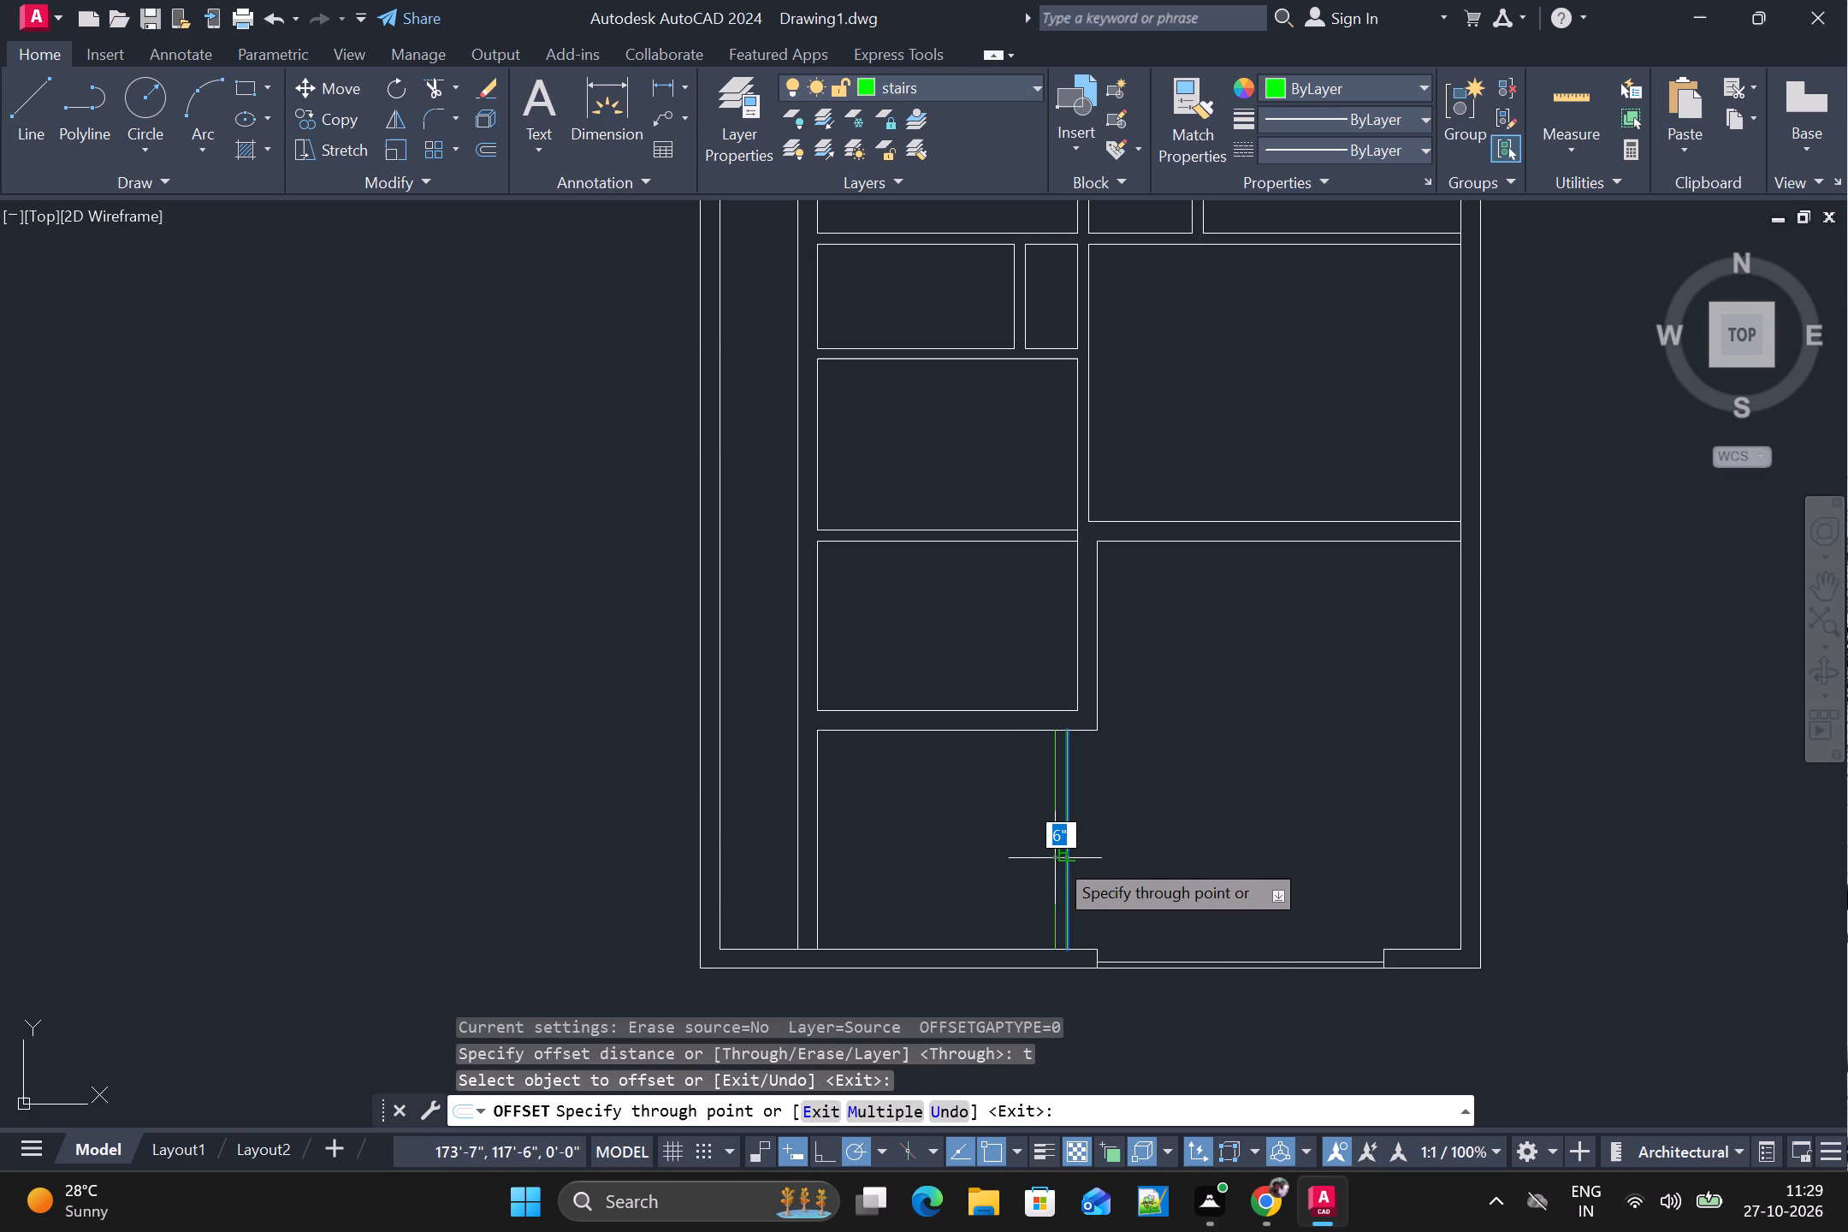
pyautogui.keyDown('alt'); pyautogui.scroll(3, 1055, 858); pyautogui.keyUp('alt')
pyautogui.keyDown('alt'); pyautogui.scroll(-2, 1026, 862); pyautogui.keyUp('alt')
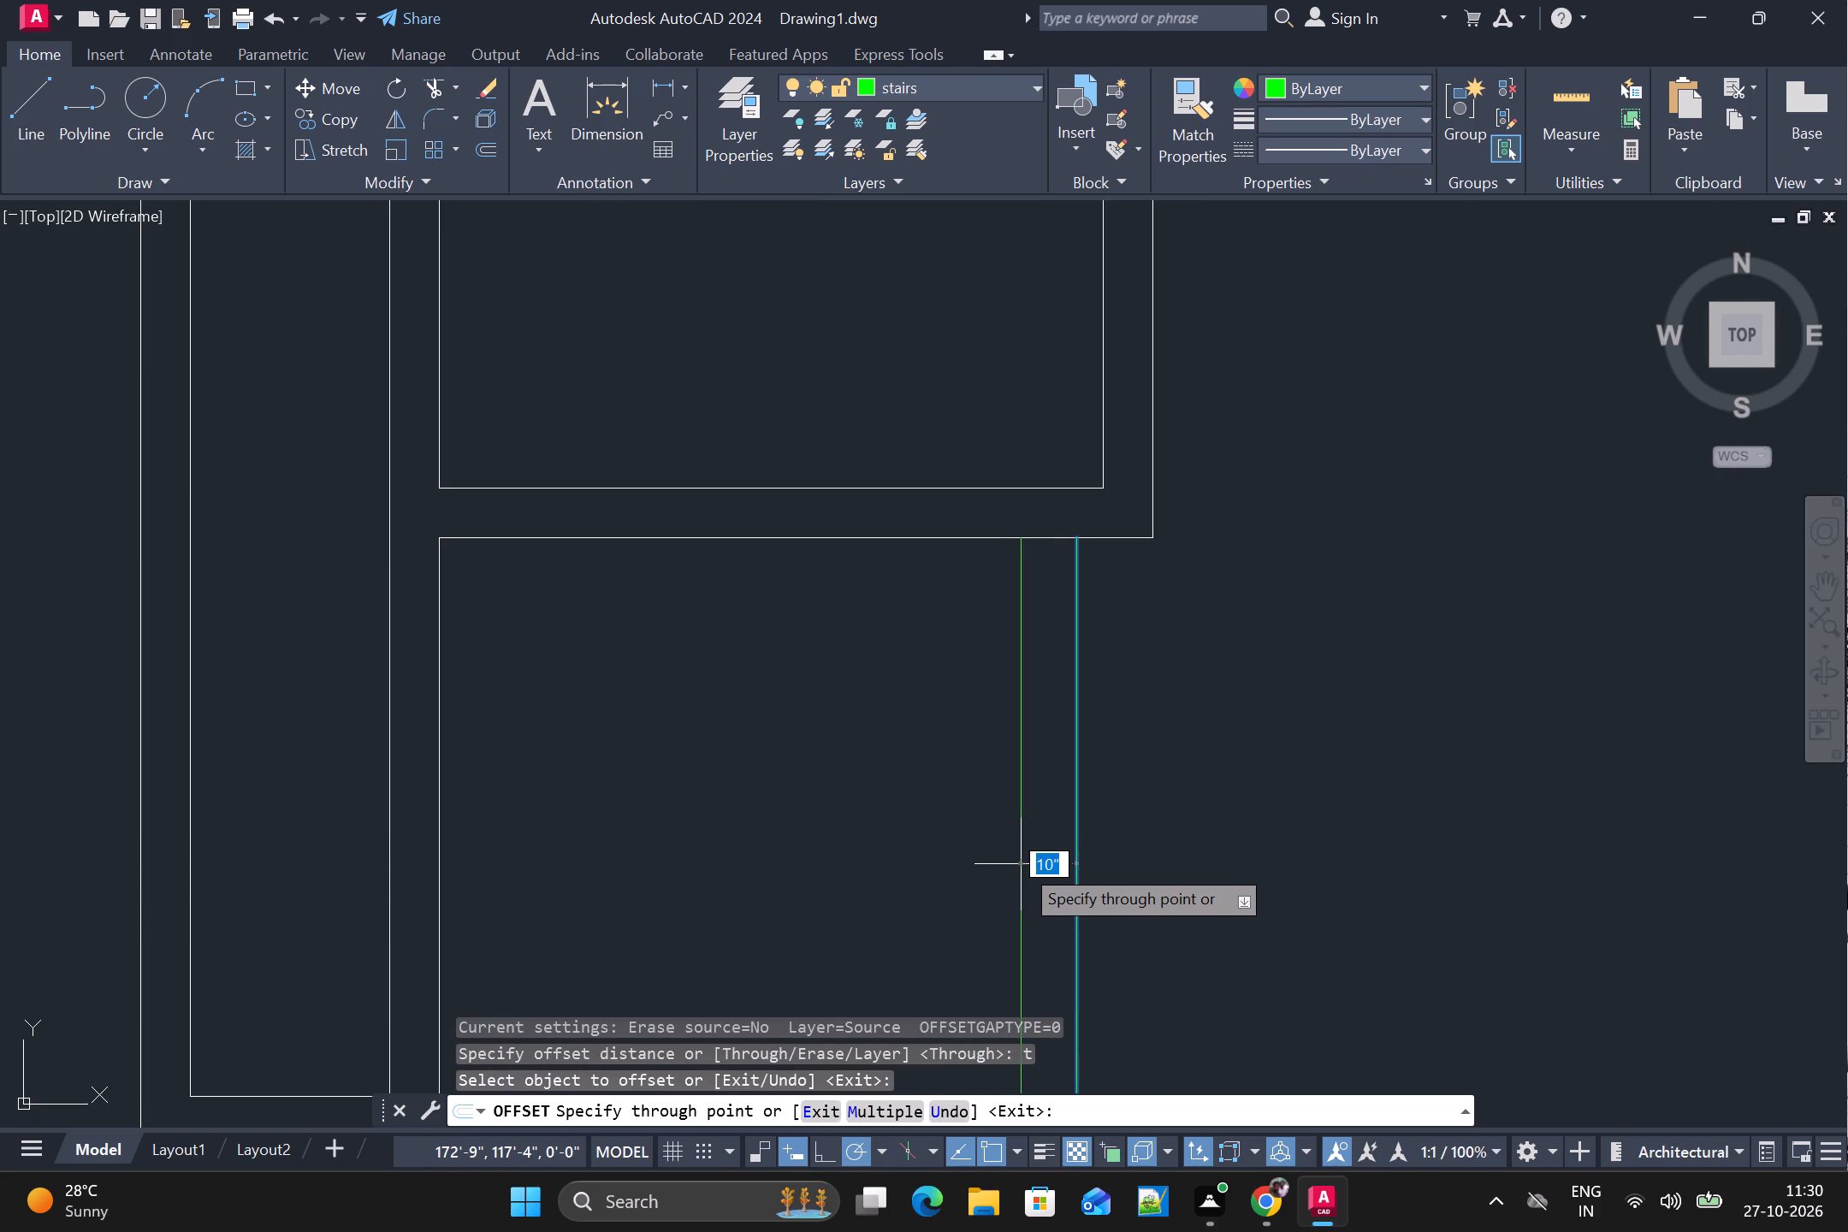
pyautogui.keyDown('alt'); pyautogui.click(1021, 864); pyautogui.keyUp('alt')
# Add eight more tread lines by offsetting each newest stair line westward at about 10" spacing.
pyautogui.keyDown('alt'); pyautogui.scroll(-4, 1021, 864); pyautogui.keyUp('alt')
pyautogui.keyDown('alt'); pyautogui.scroll(2, 1024, 862); pyautogui.keyUp('alt')
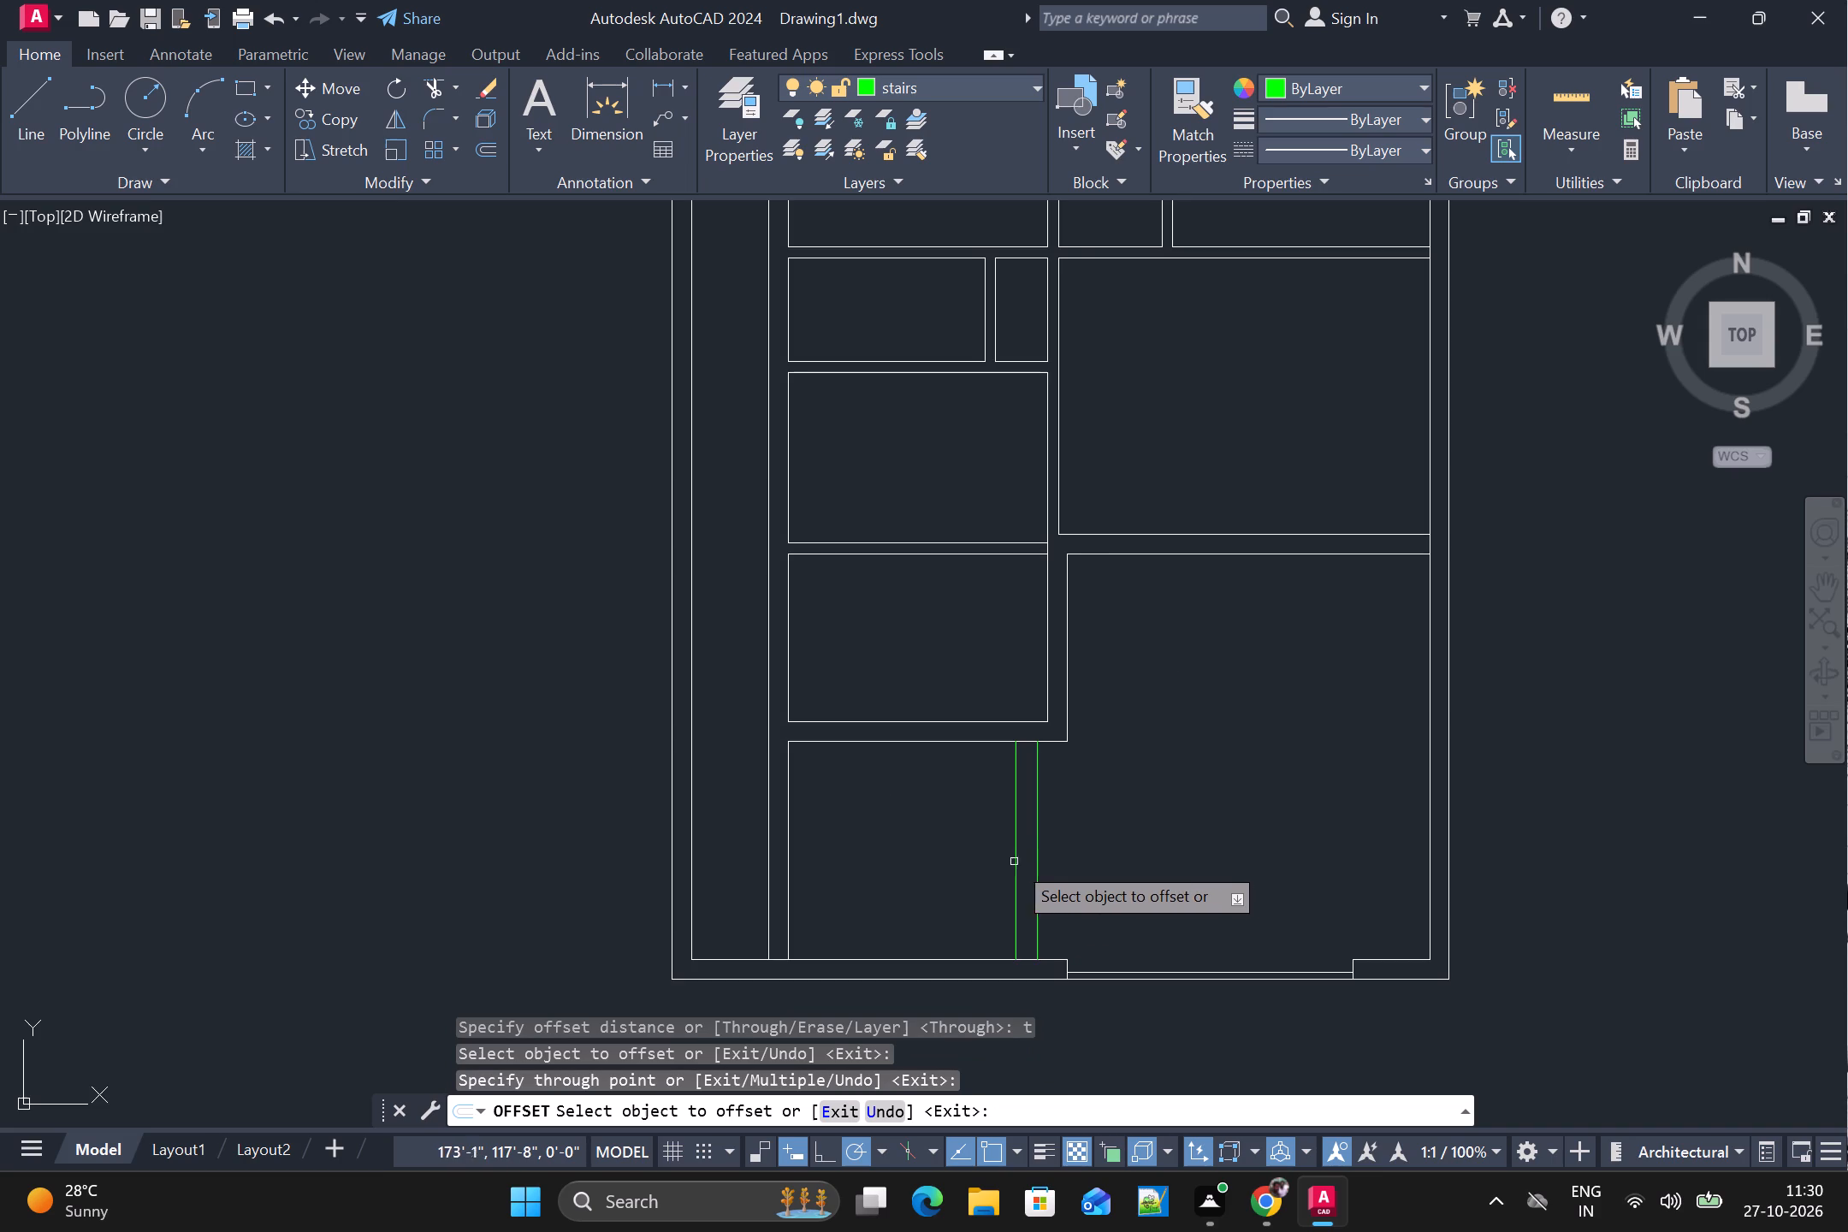
pyautogui.keyDown('alt'); pyautogui.click(1011, 849); pyautogui.keyUp('alt')
pyautogui.keyDown('alt'); pyautogui.click(1018, 850); pyautogui.keyUp('alt')
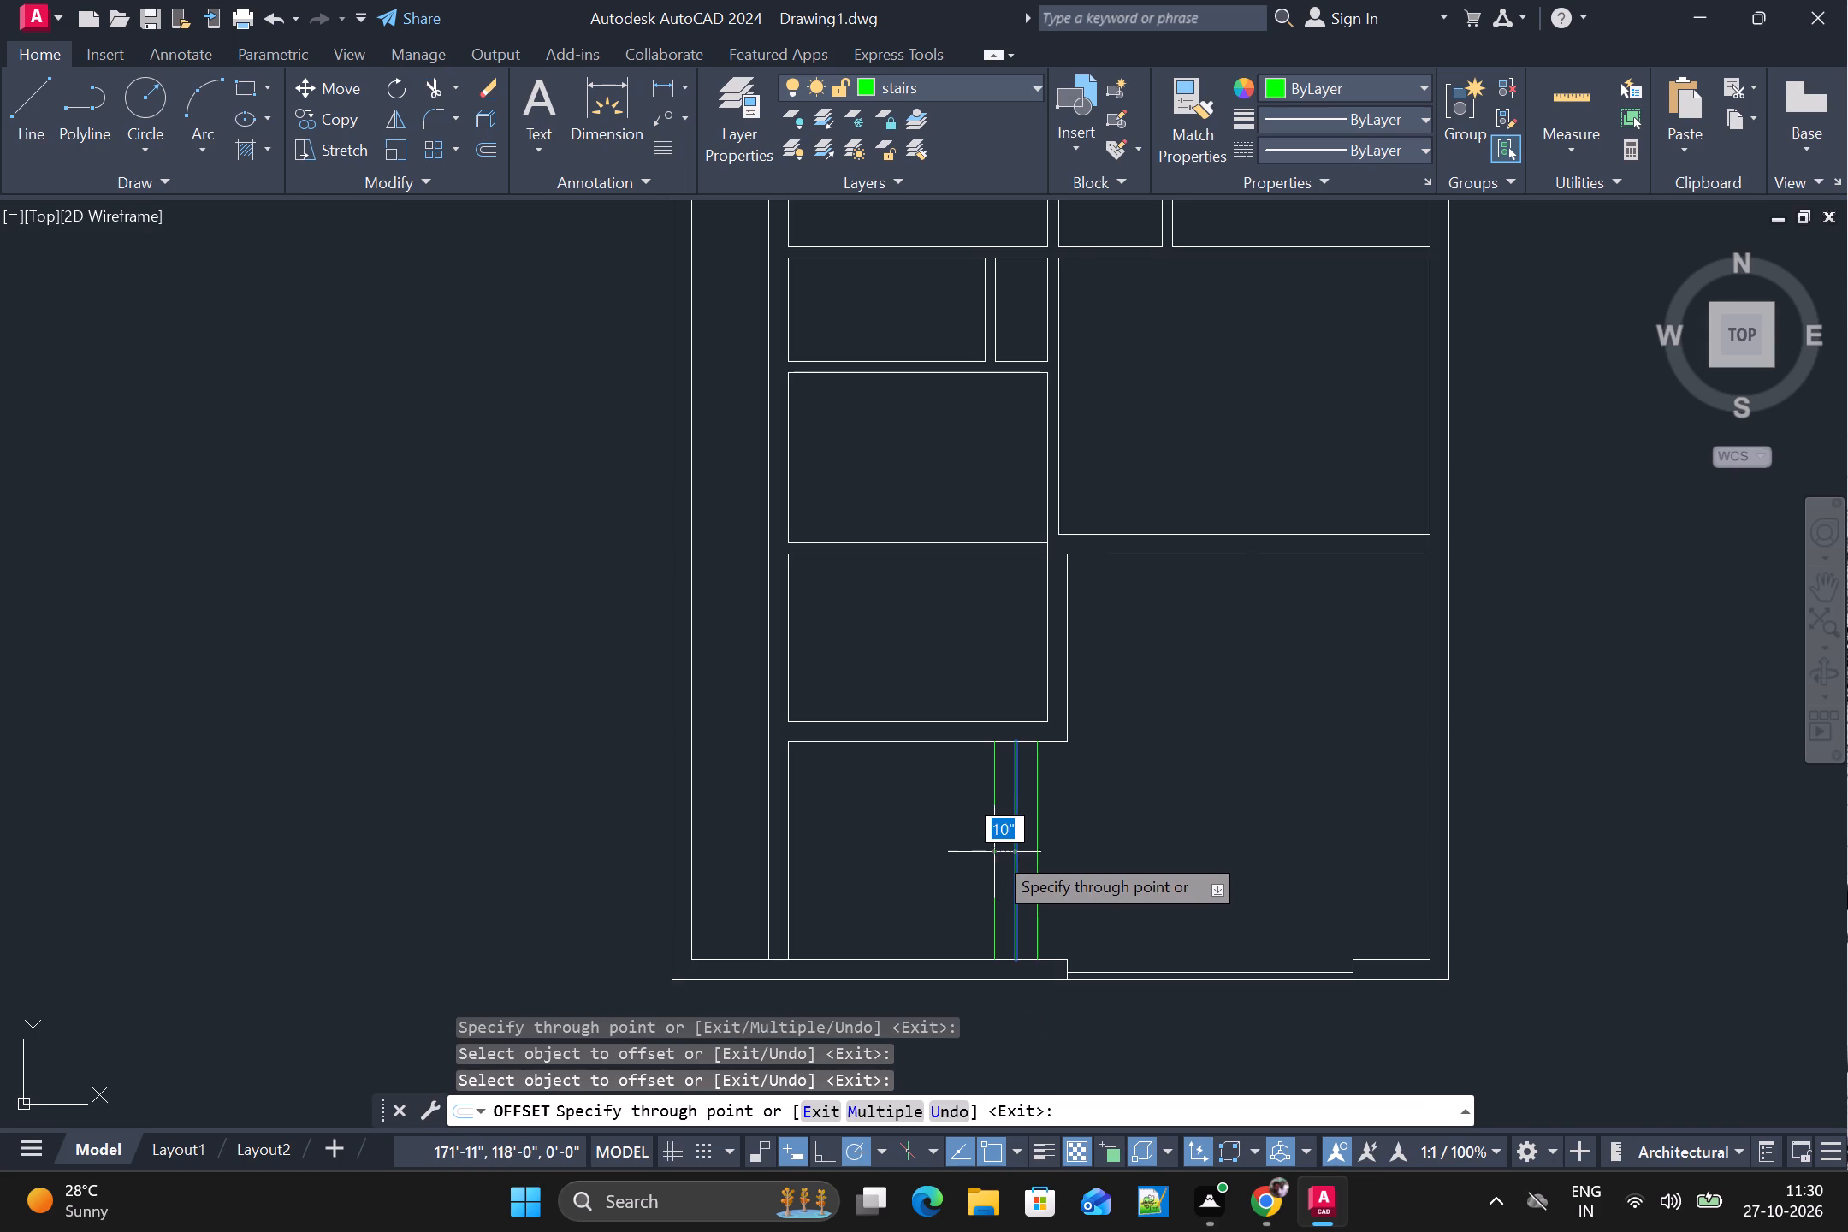
pyautogui.keyDown('alt'); pyautogui.doubleClick(994, 852); pyautogui.keyUp('alt')
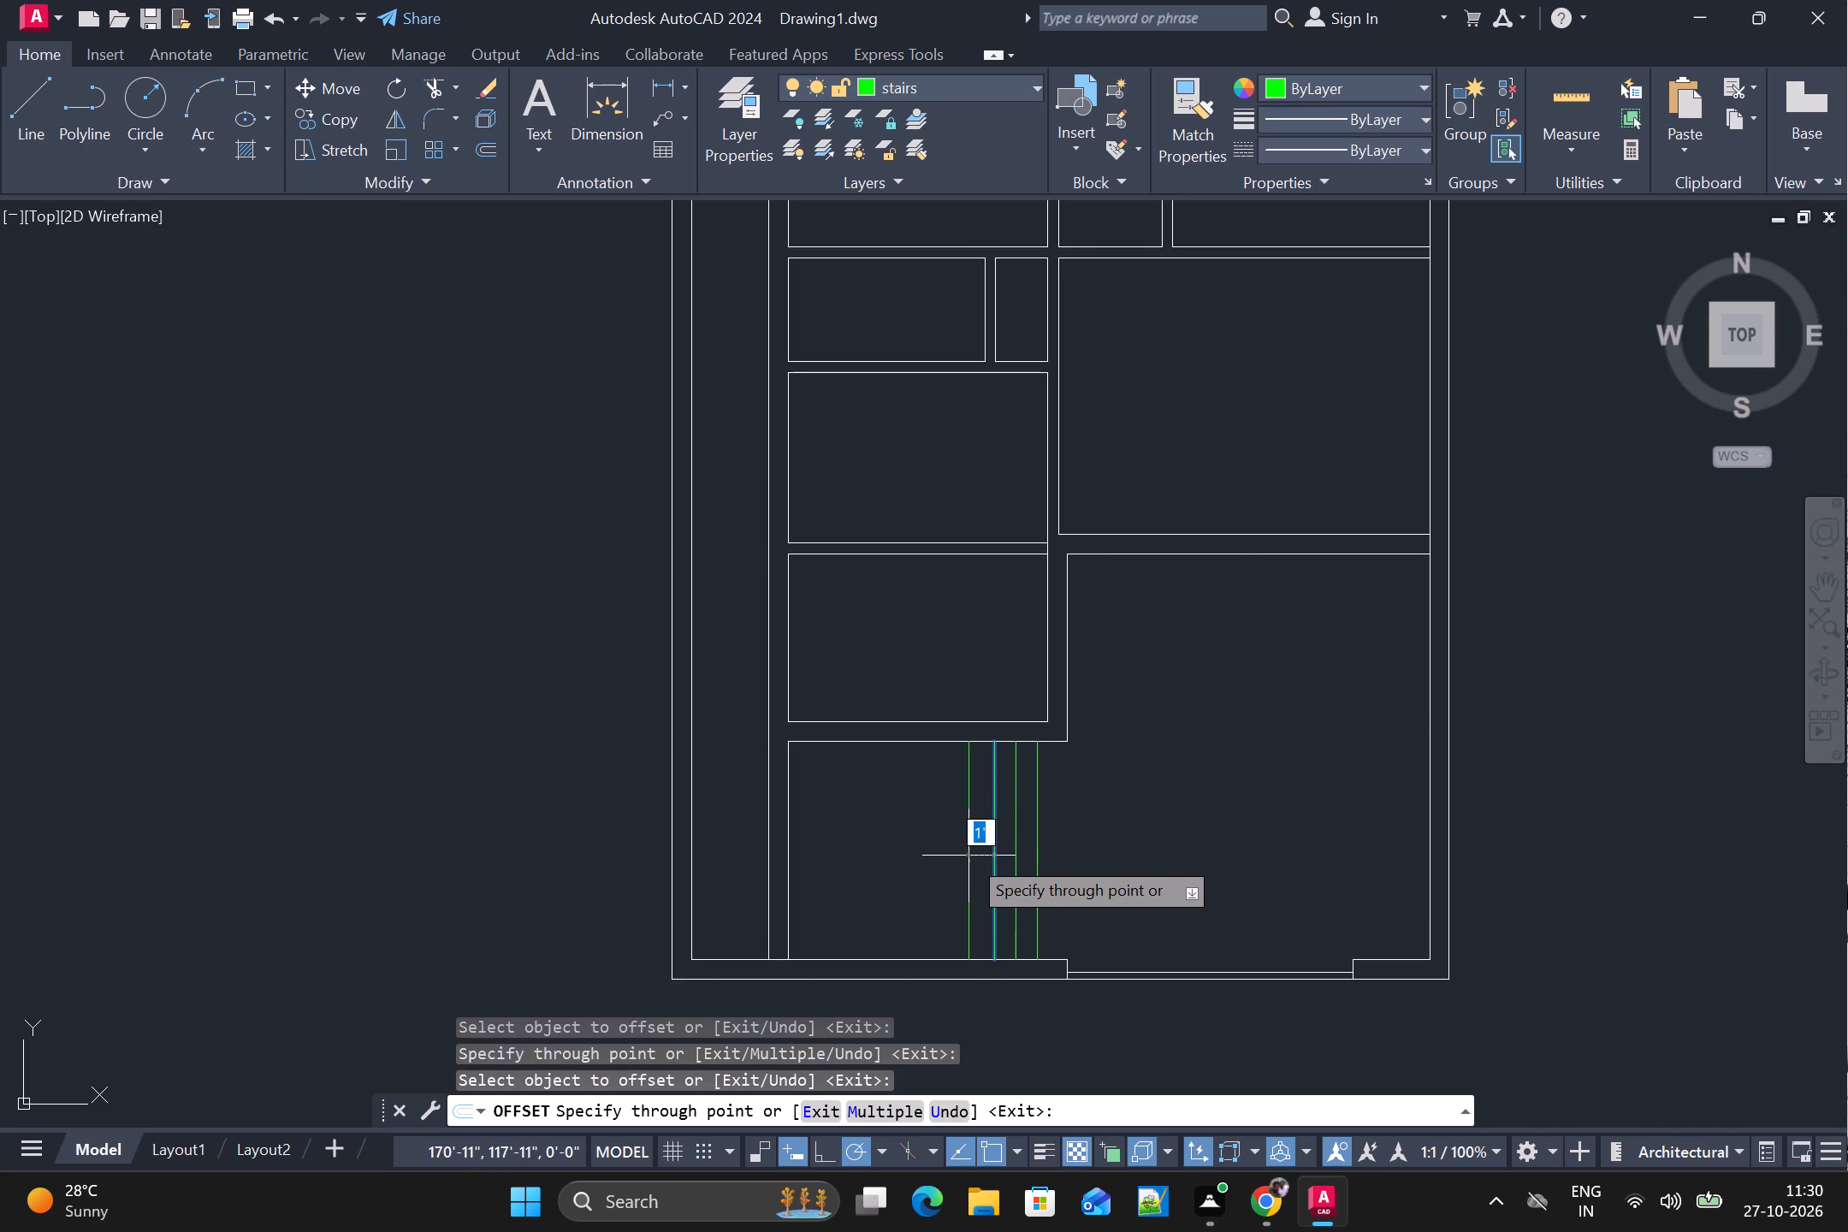
pyautogui.keyDown('alt'); pyautogui.doubleClick(974, 856); pyautogui.keyUp('alt')
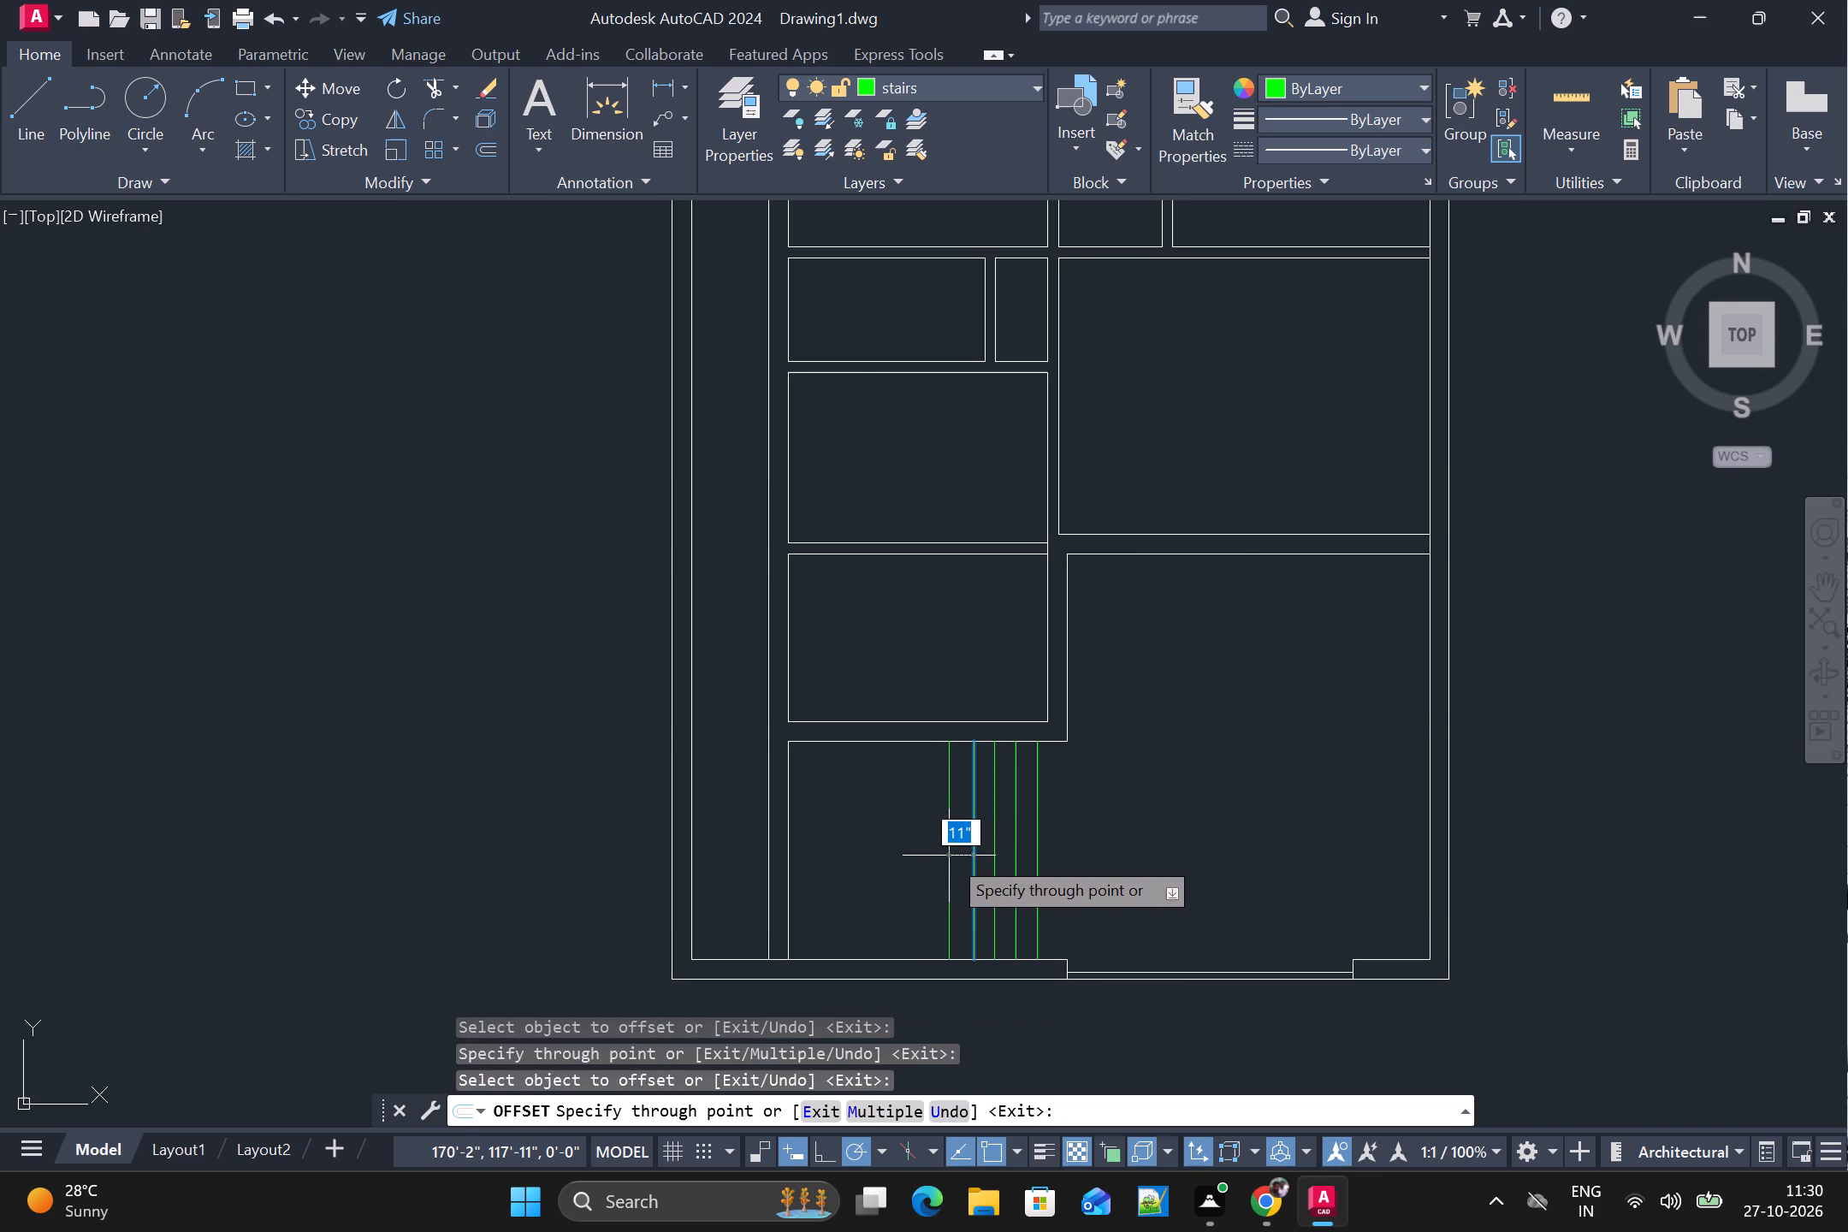
pyautogui.keyDown('alt'); pyautogui.doubleClick(953, 857); pyautogui.keyUp('alt')
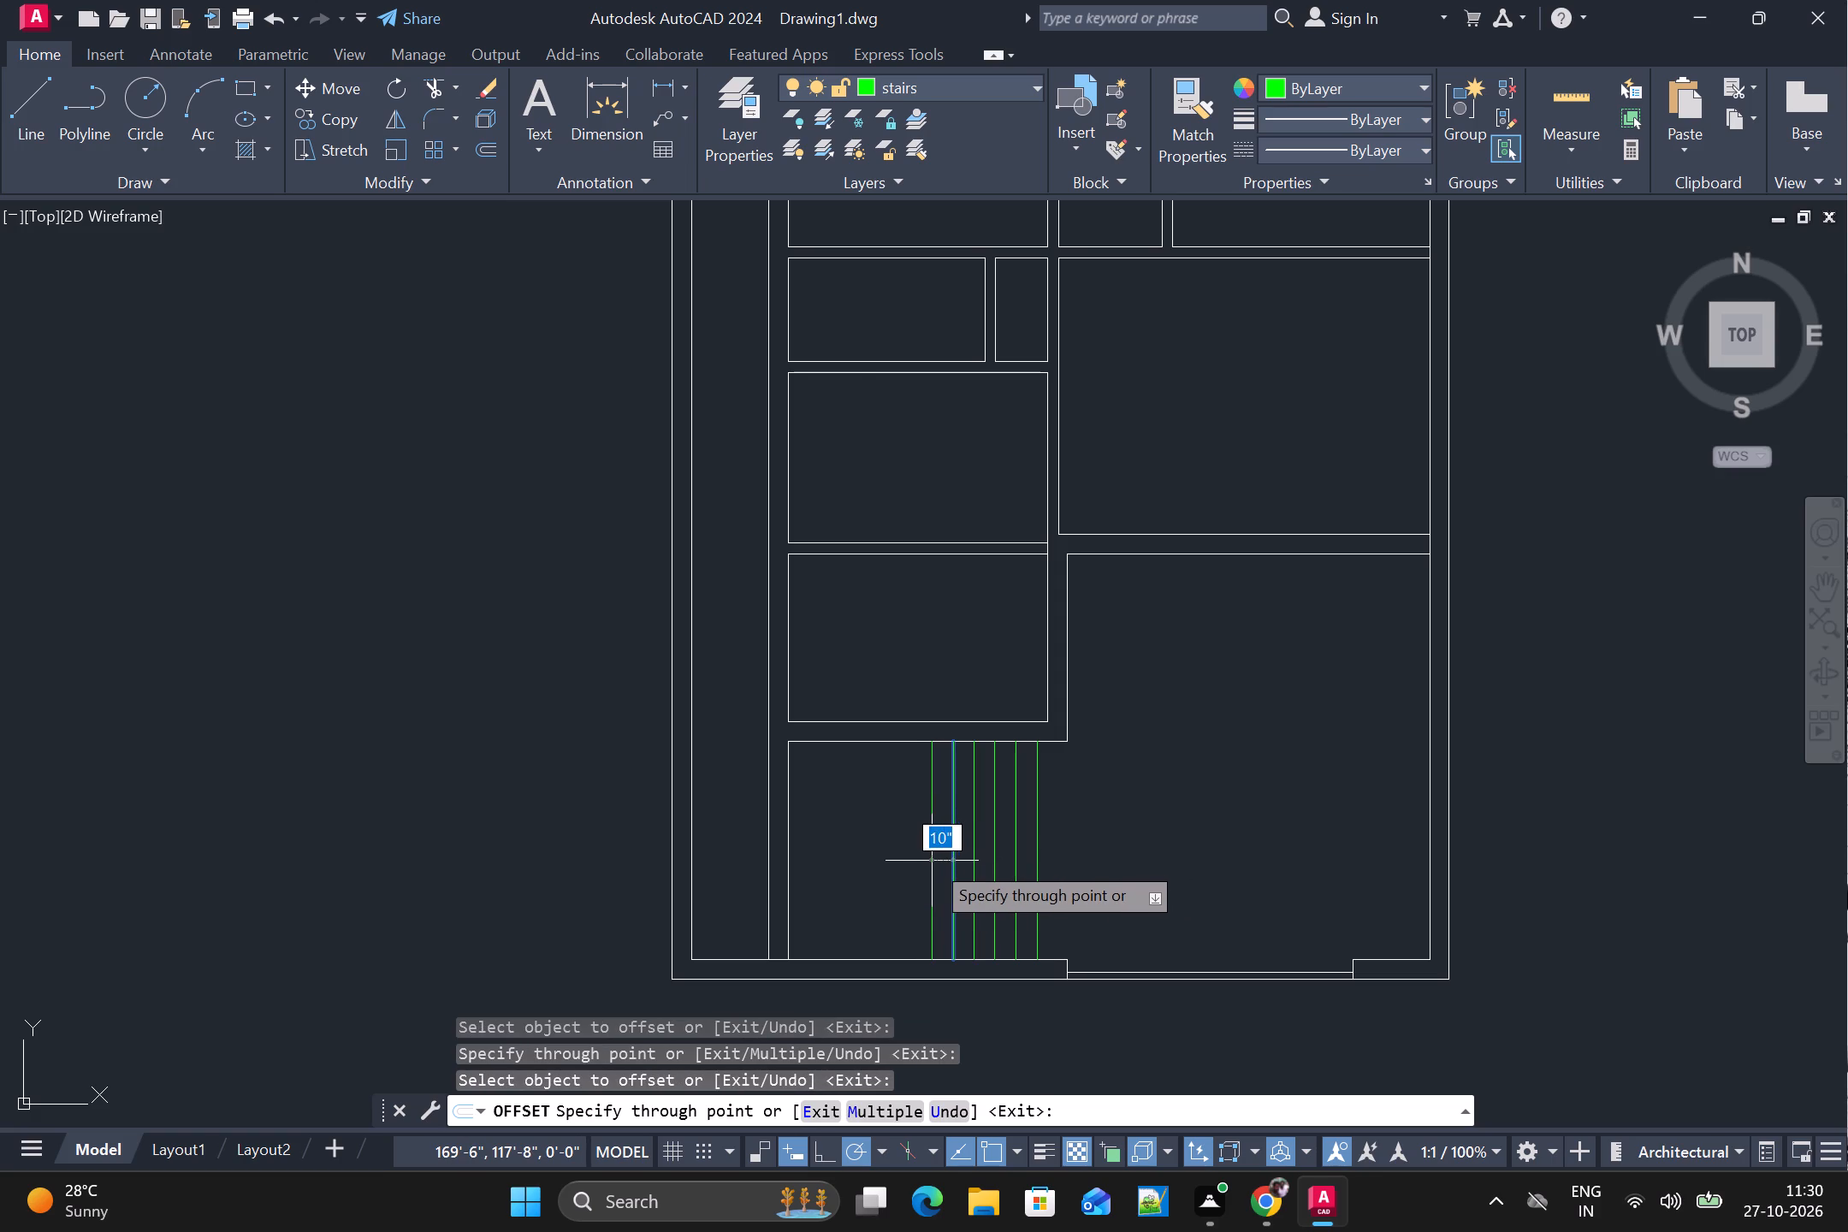
pyautogui.keyDown('alt'); pyautogui.doubleClick(932, 861); pyautogui.keyUp('alt')
pyautogui.keyDown('alt'); pyautogui.click(931, 859); pyautogui.keyUp('alt')
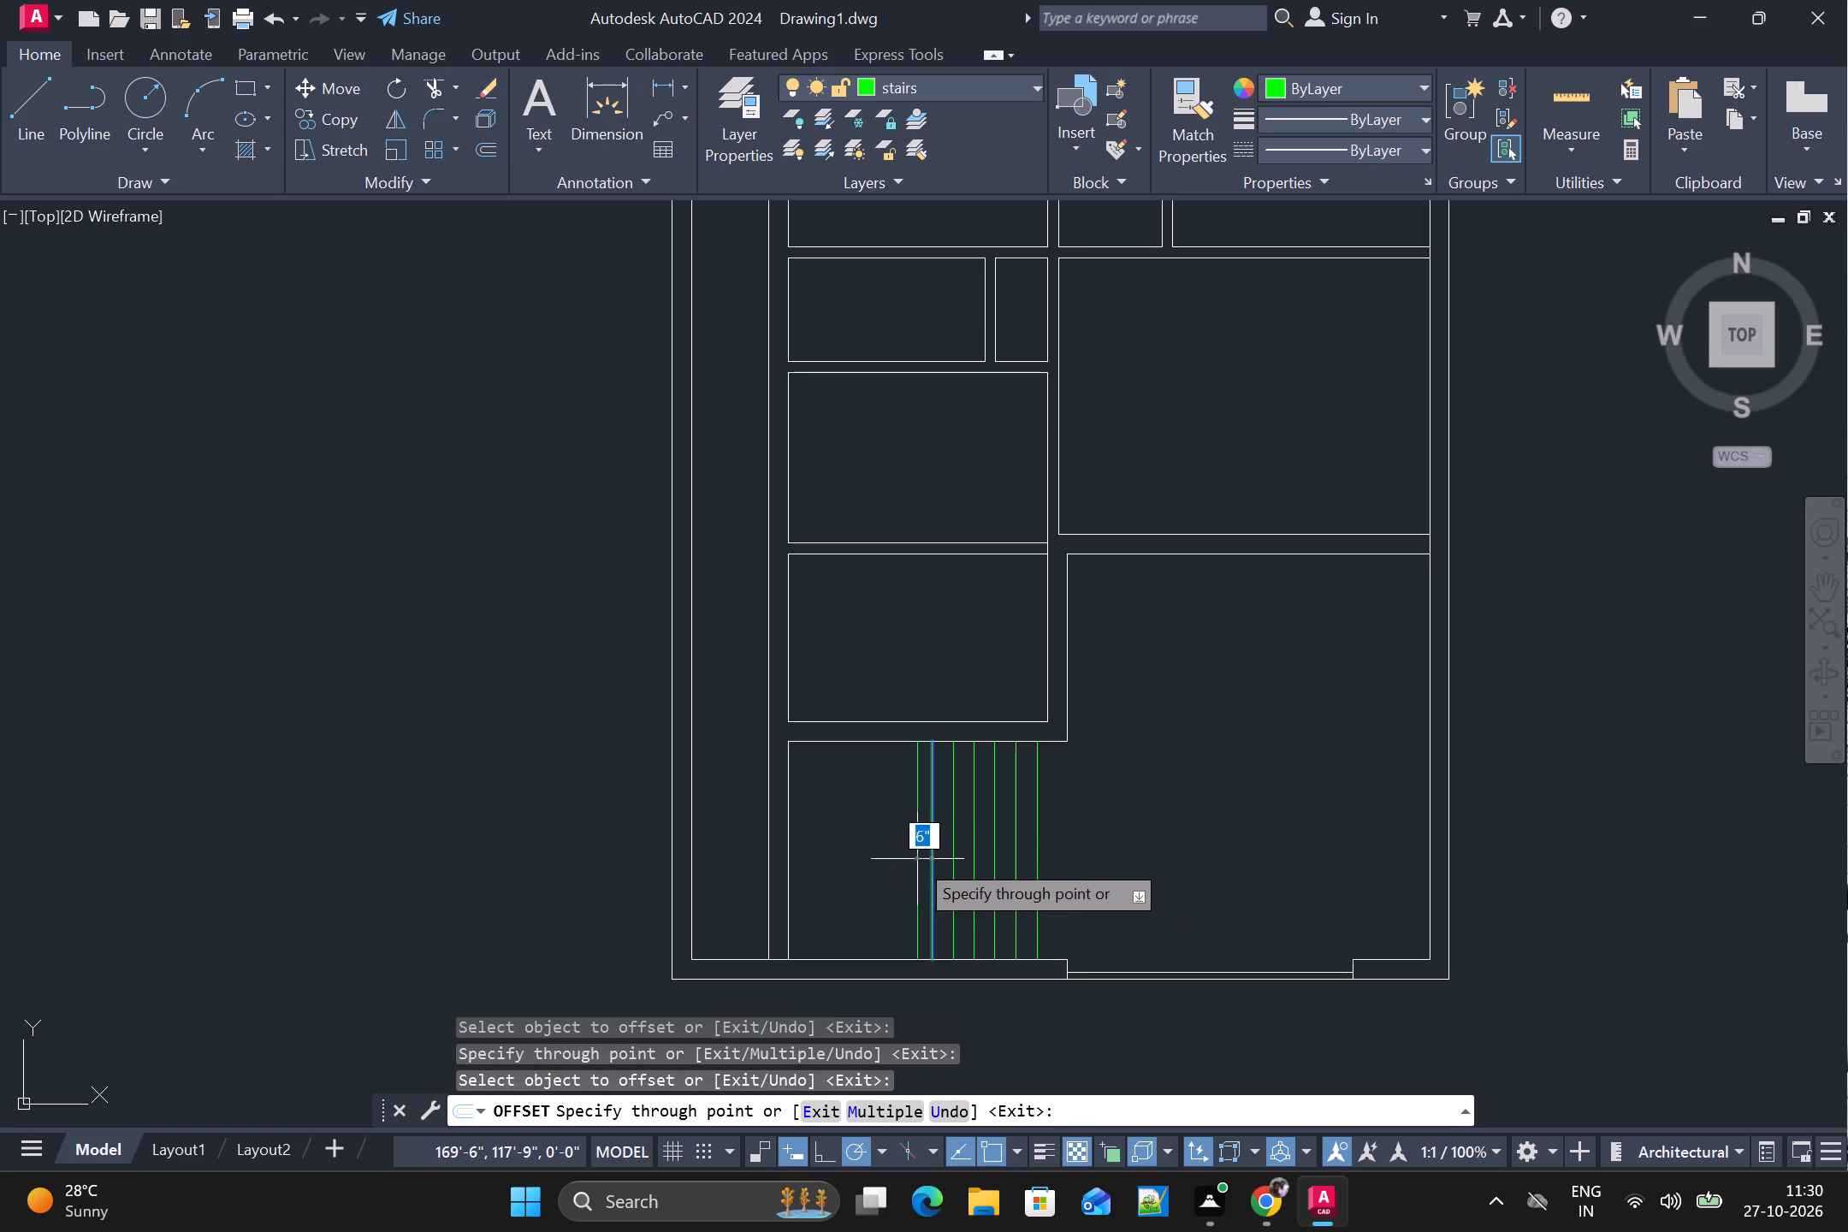
pyautogui.keyDown('alt'); pyautogui.doubleClick(910, 862); pyautogui.keyUp('alt')
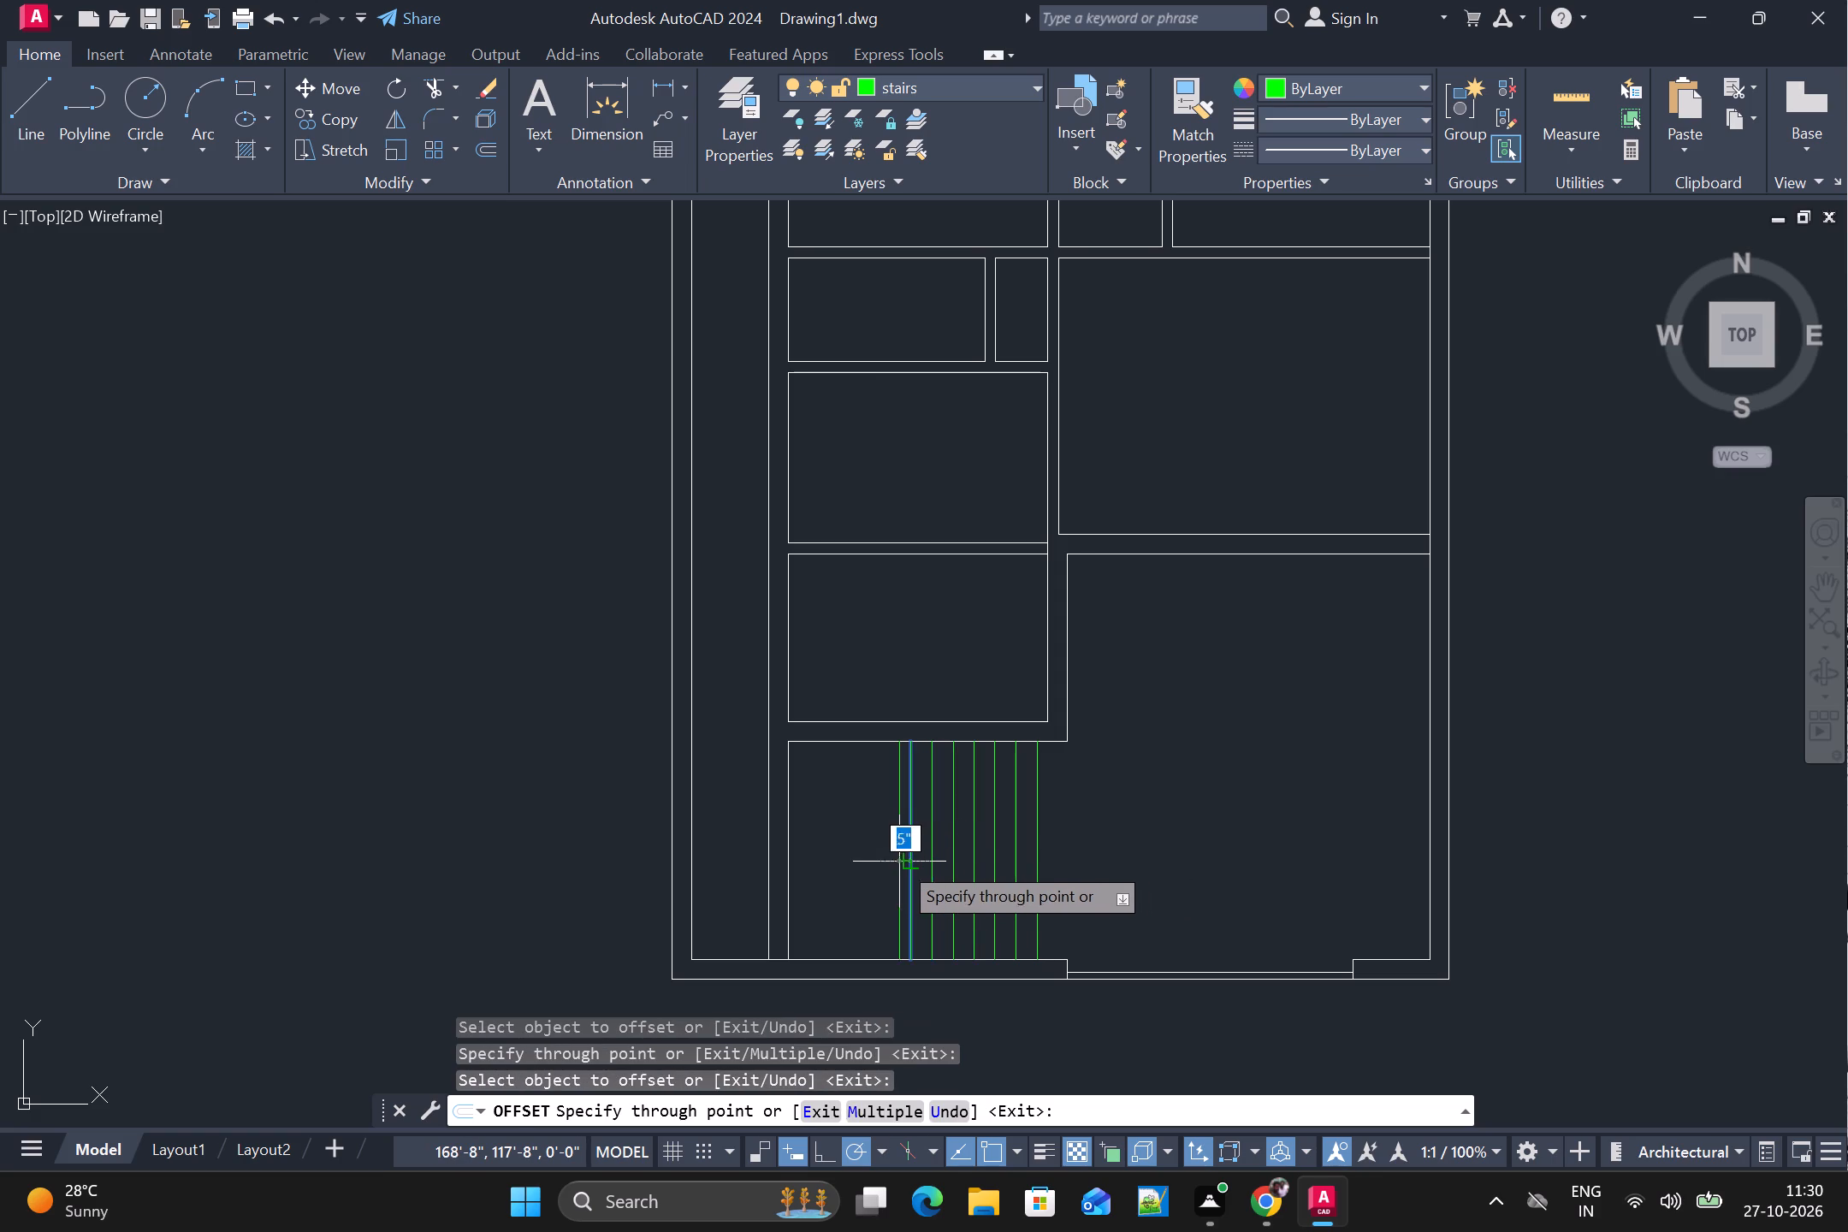
pyautogui.keyDown('alt'); pyautogui.doubleClick(888, 861); pyautogui.keyUp('alt')
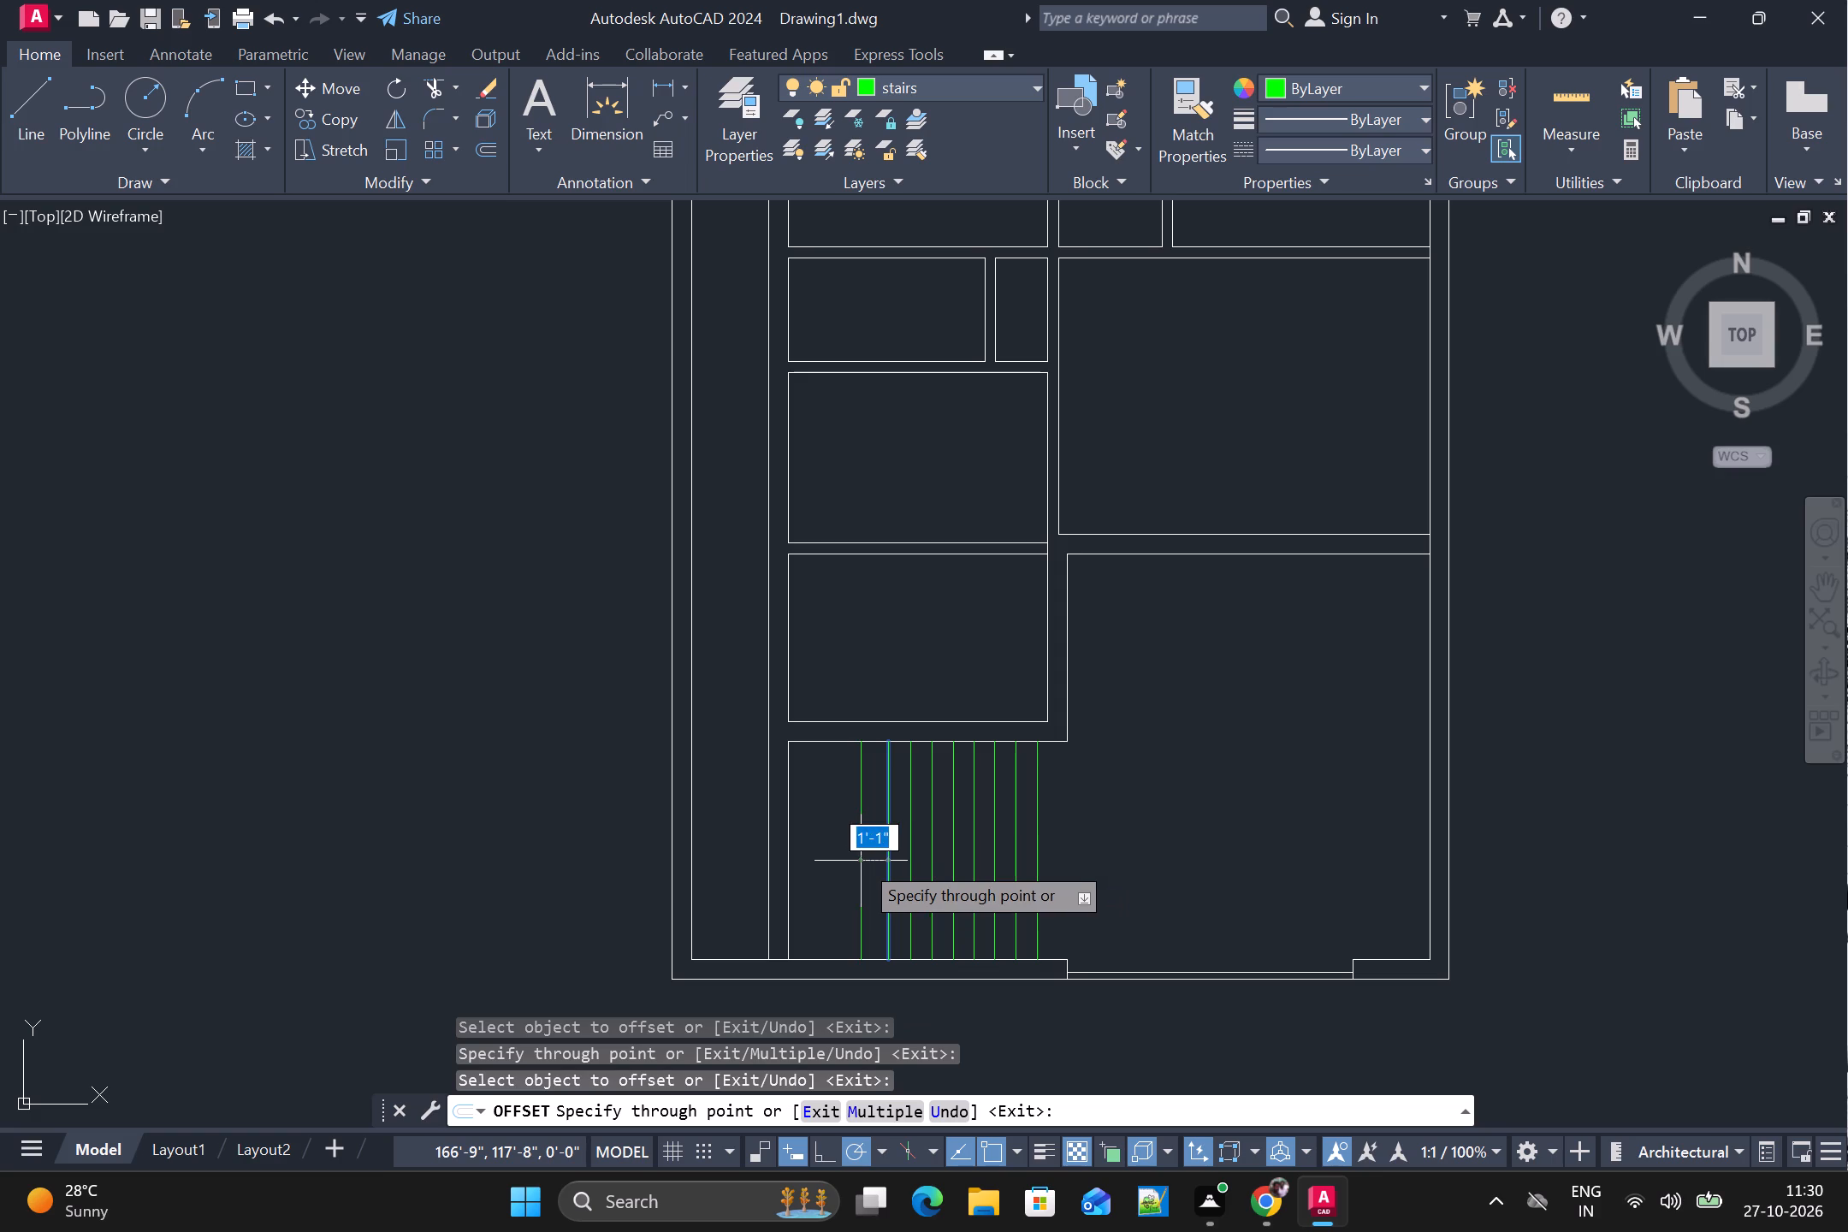
pyautogui.keyDown('alt'); pyautogui.doubleClick(870, 861); pyautogui.keyUp('alt')
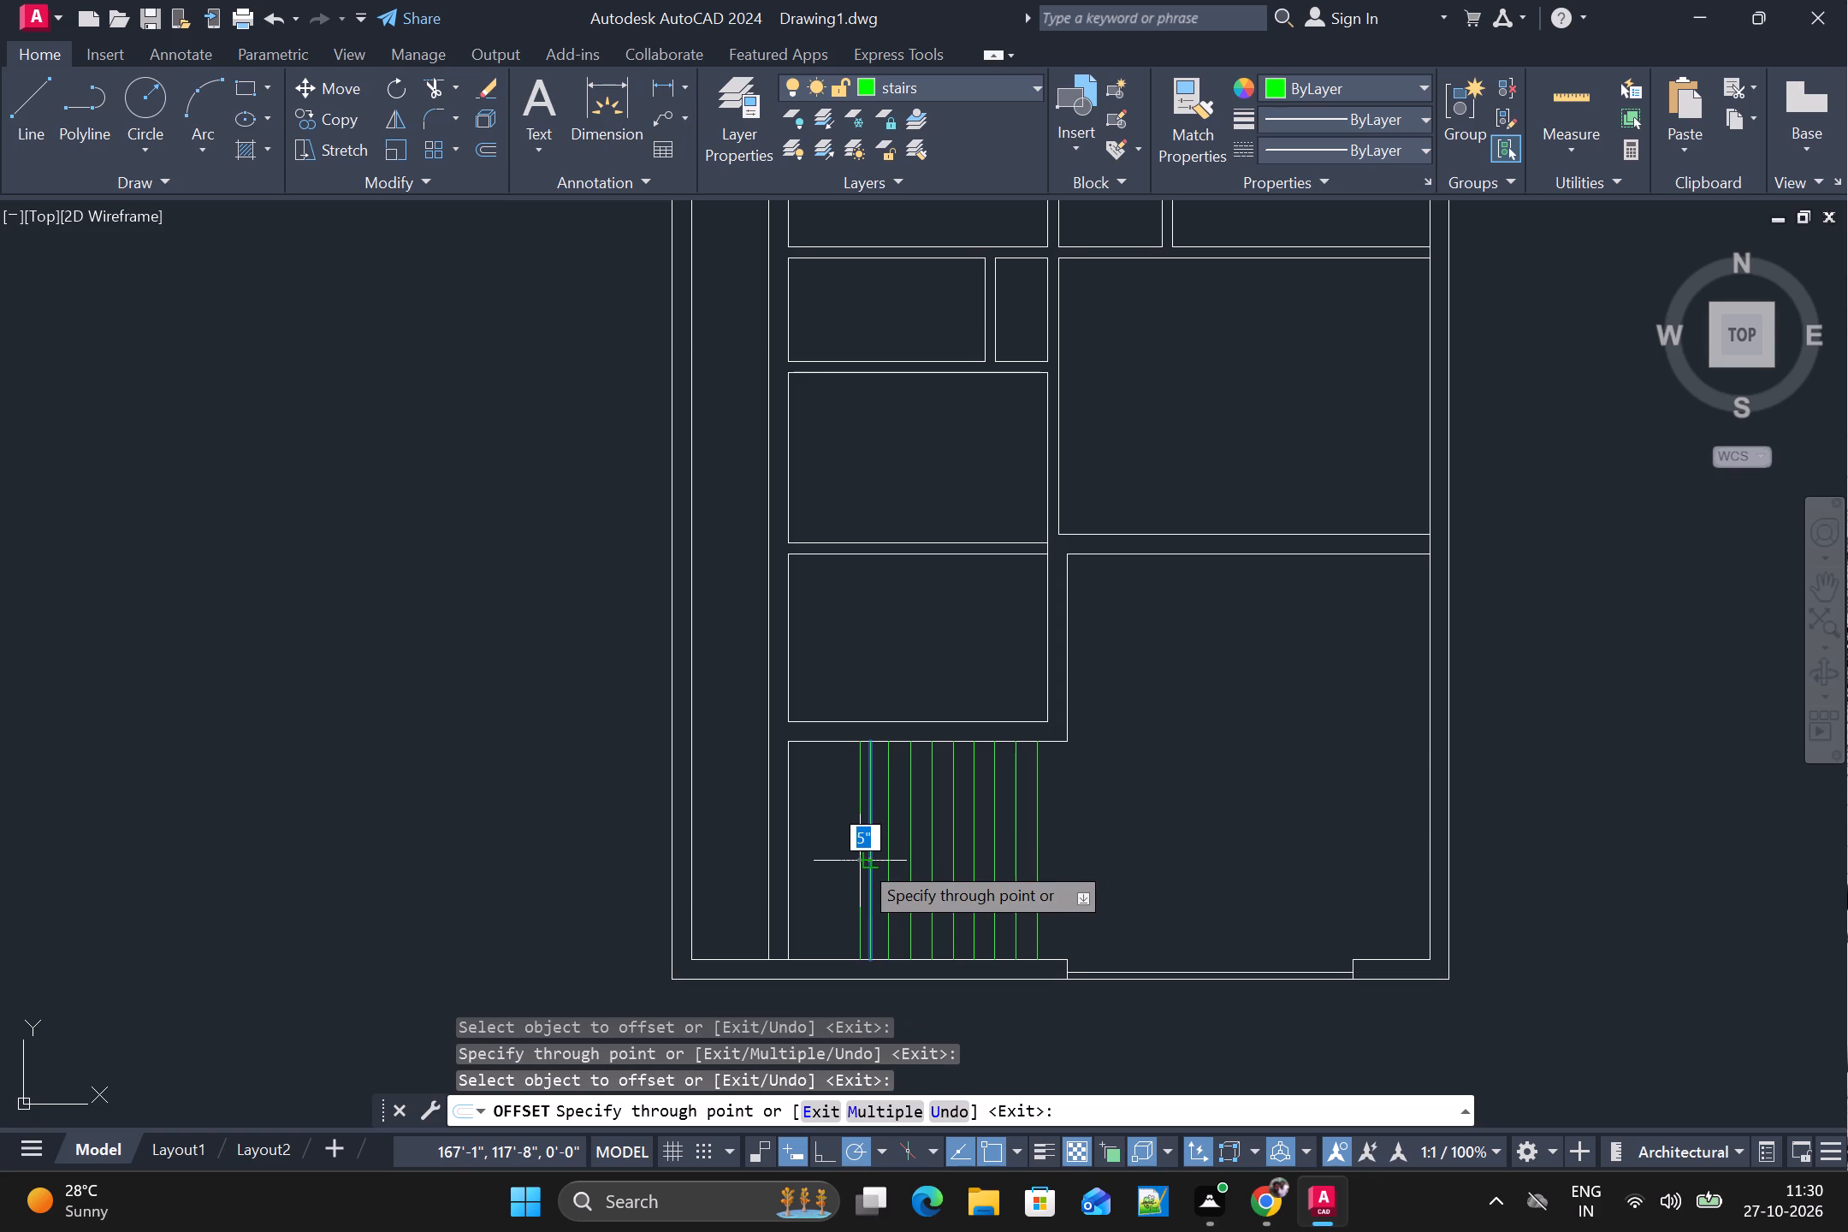
pyautogui.keyDown('alt'); pyautogui.click(848, 861); pyautogui.keyUp('alt')
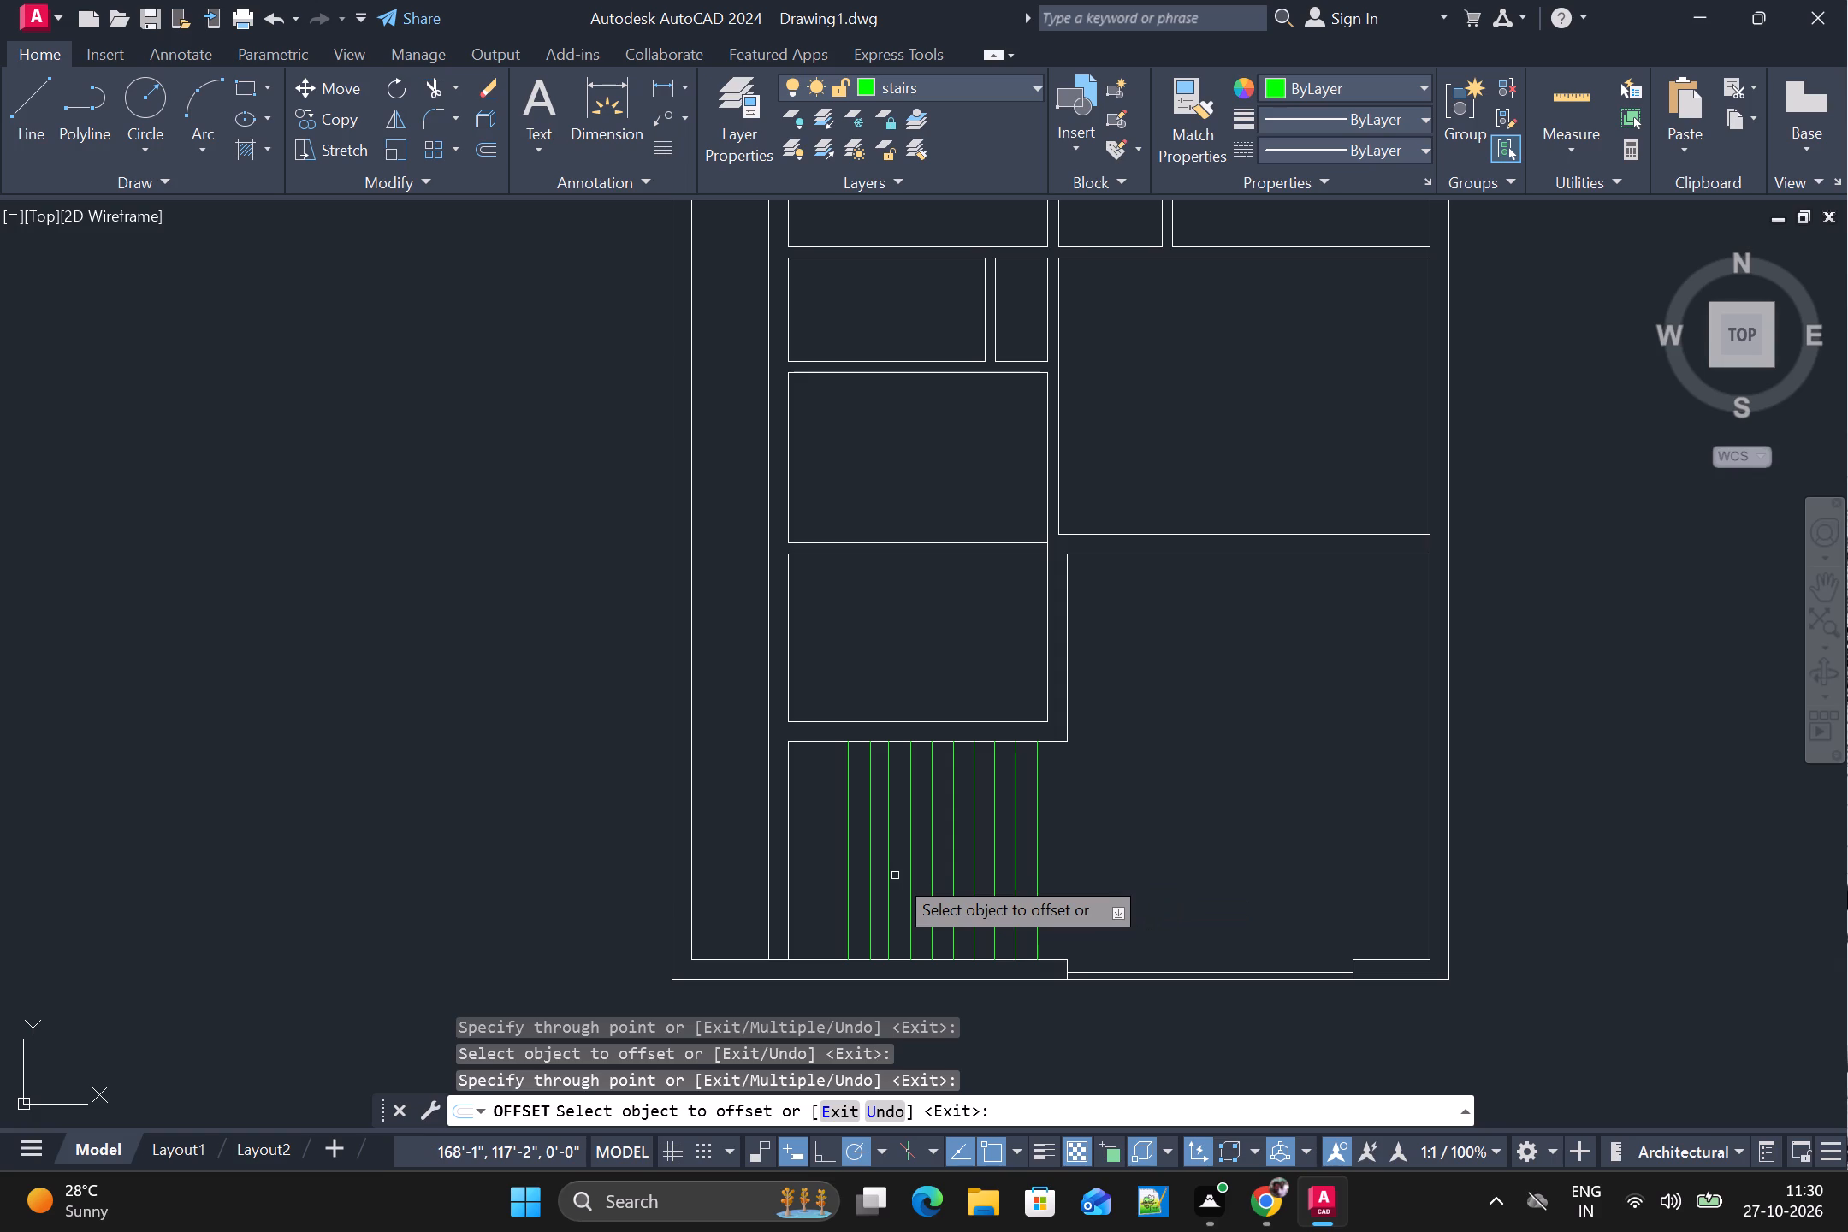
# Offset the westernmost tread line about 10" farther west to add one more tread.
pyautogui.write('l')
pyautogui.press('space')
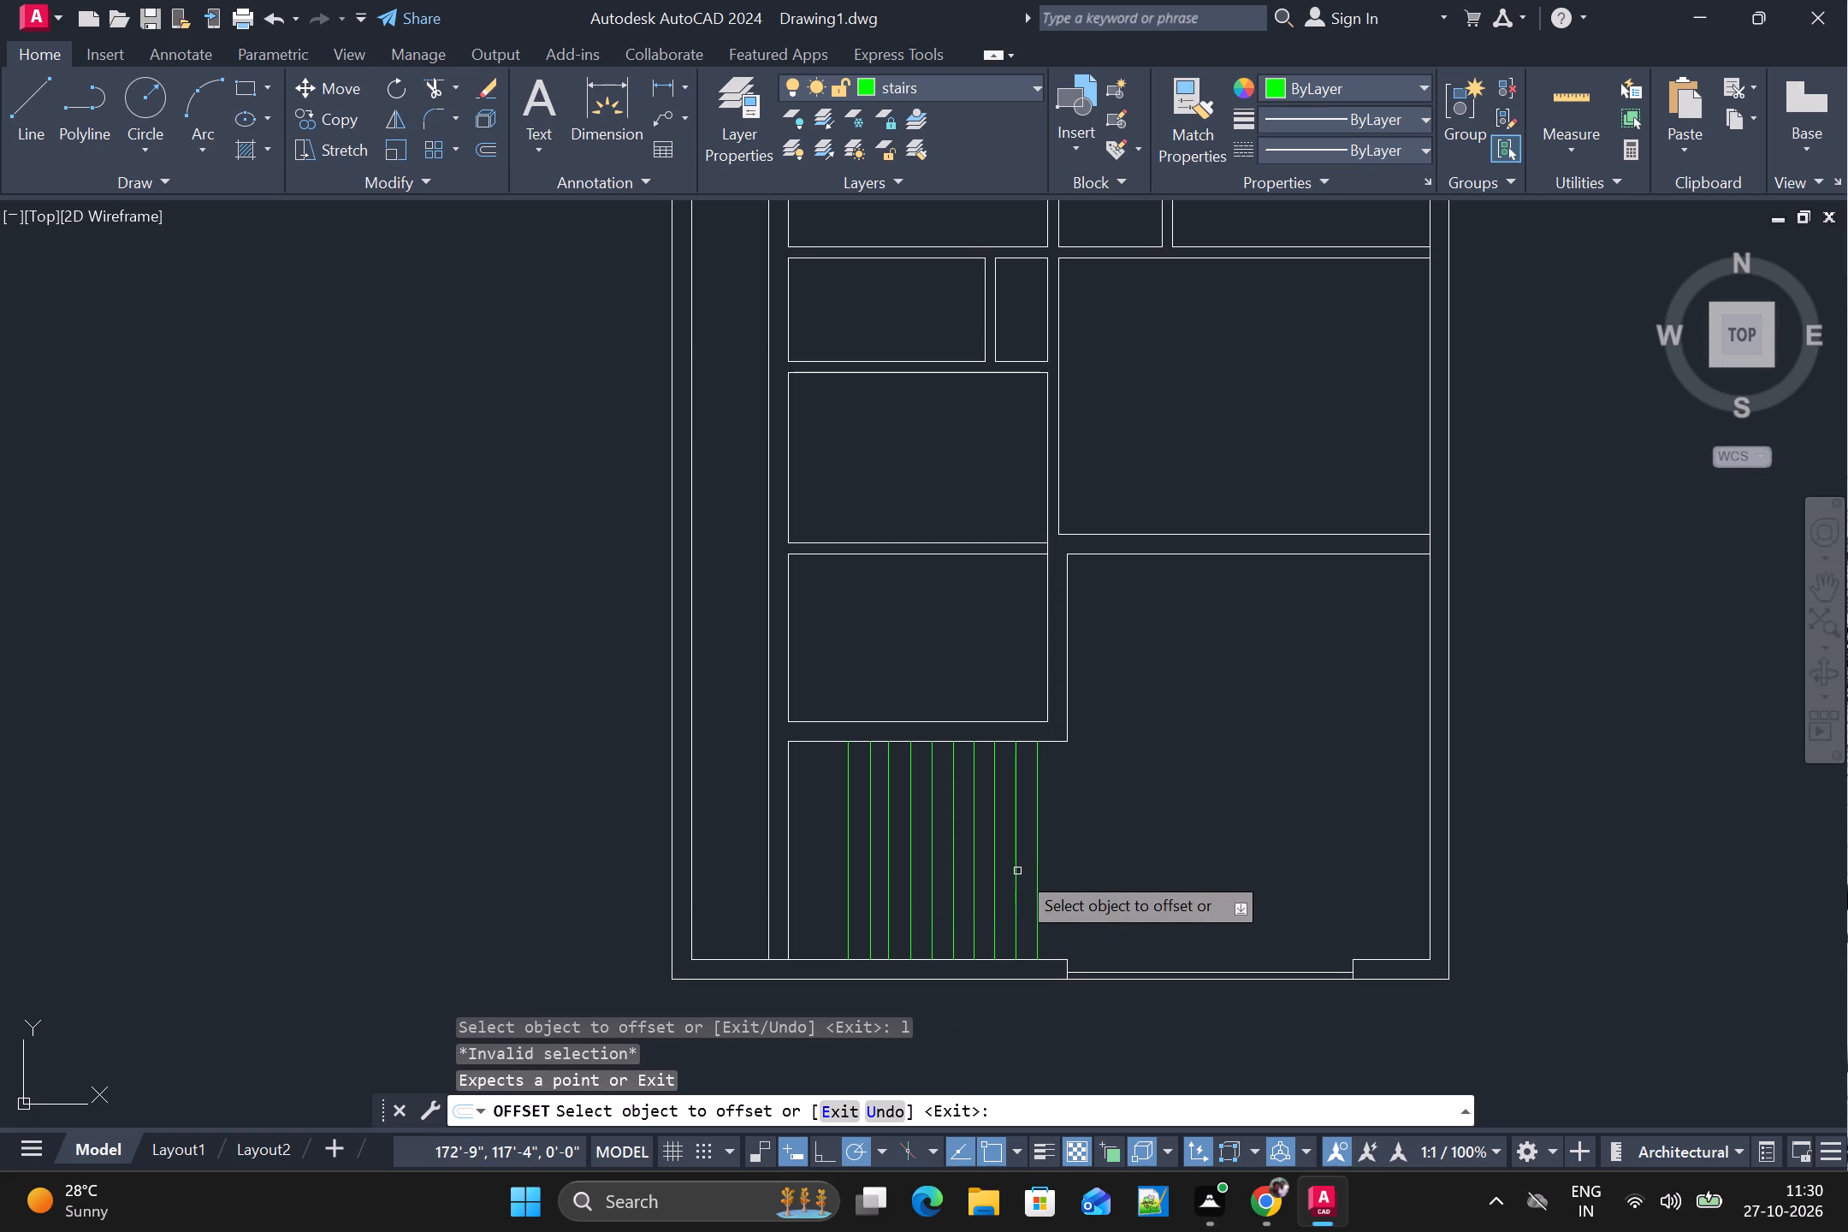
pyautogui.keyDown('alt'); pyautogui.click(846, 887); pyautogui.keyUp('alt')
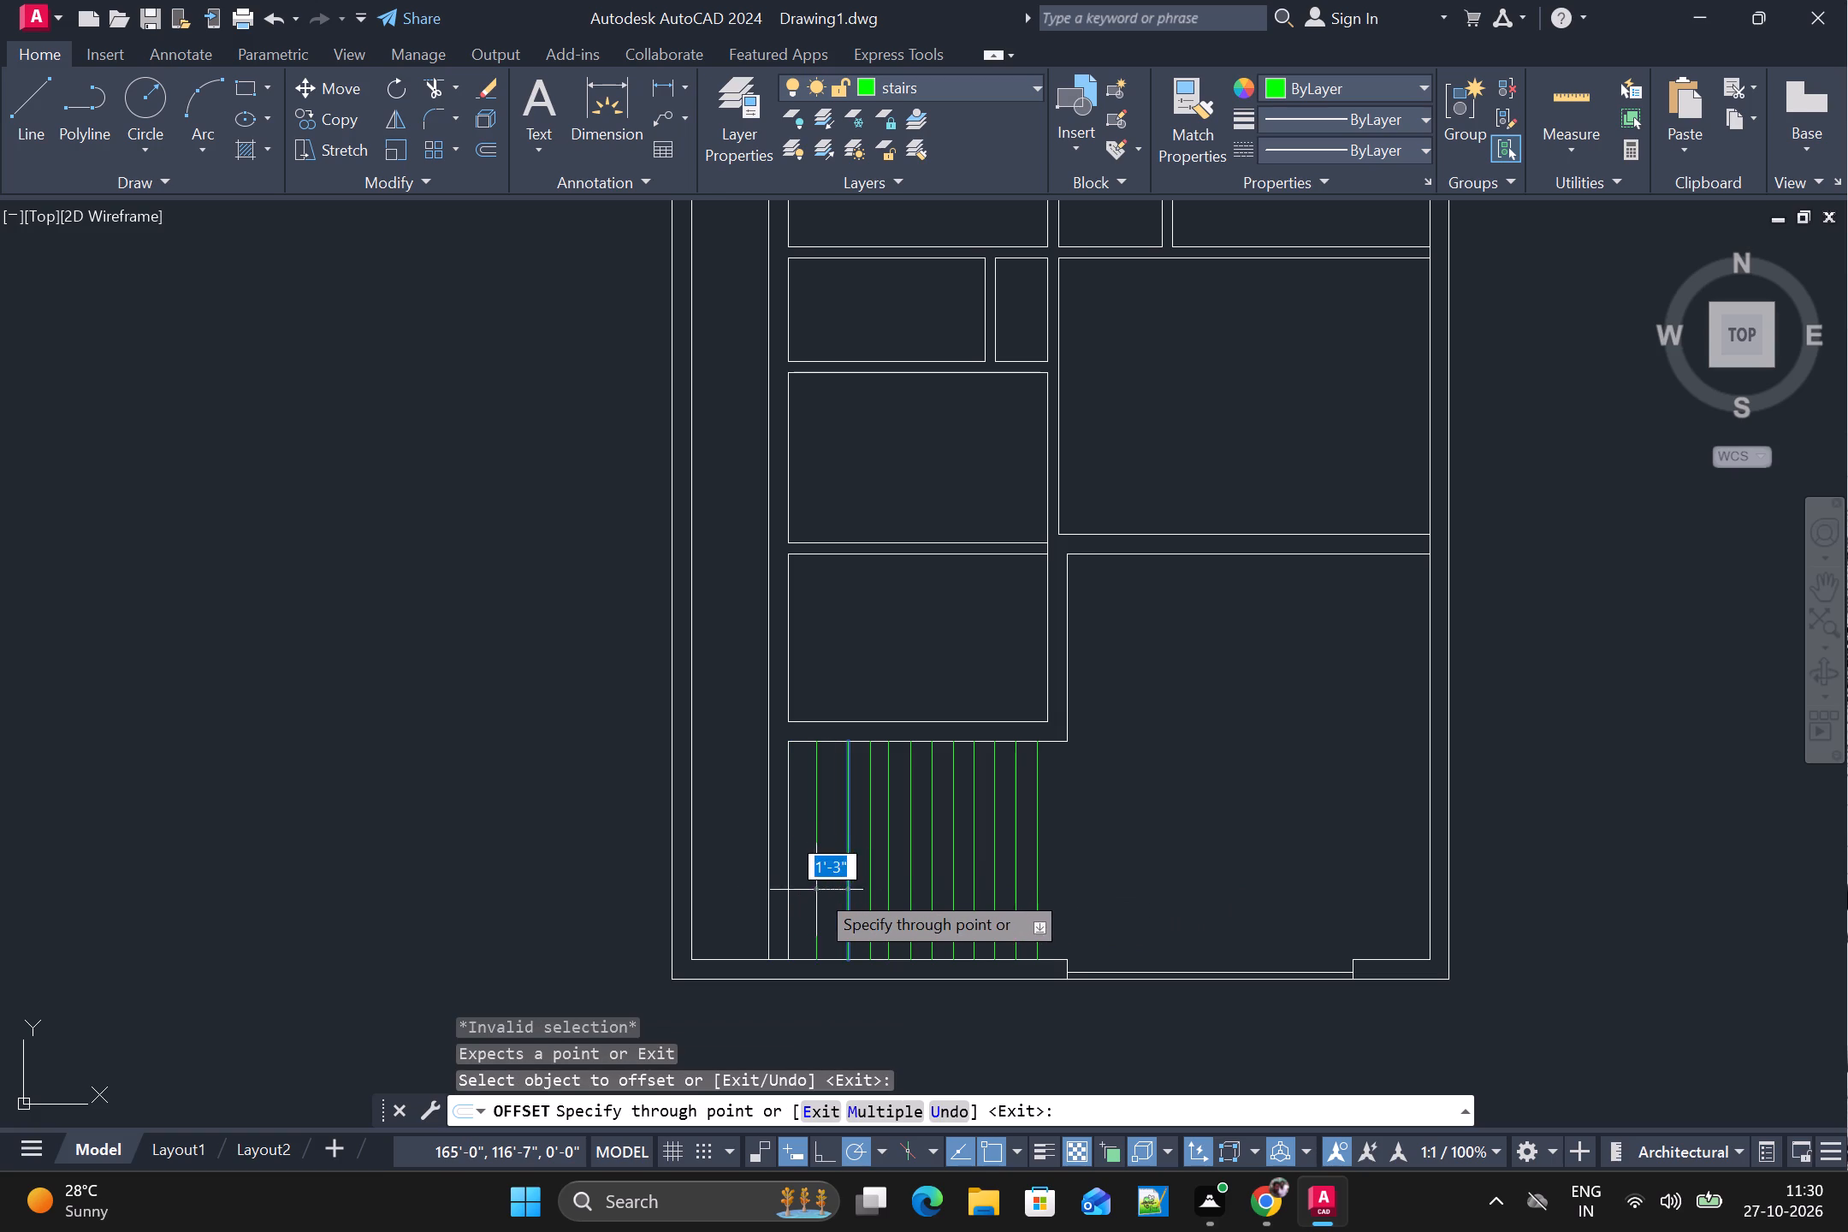
pyautogui.keyDown('alt'); pyautogui.doubleClick(827, 894); pyautogui.keyUp('alt')
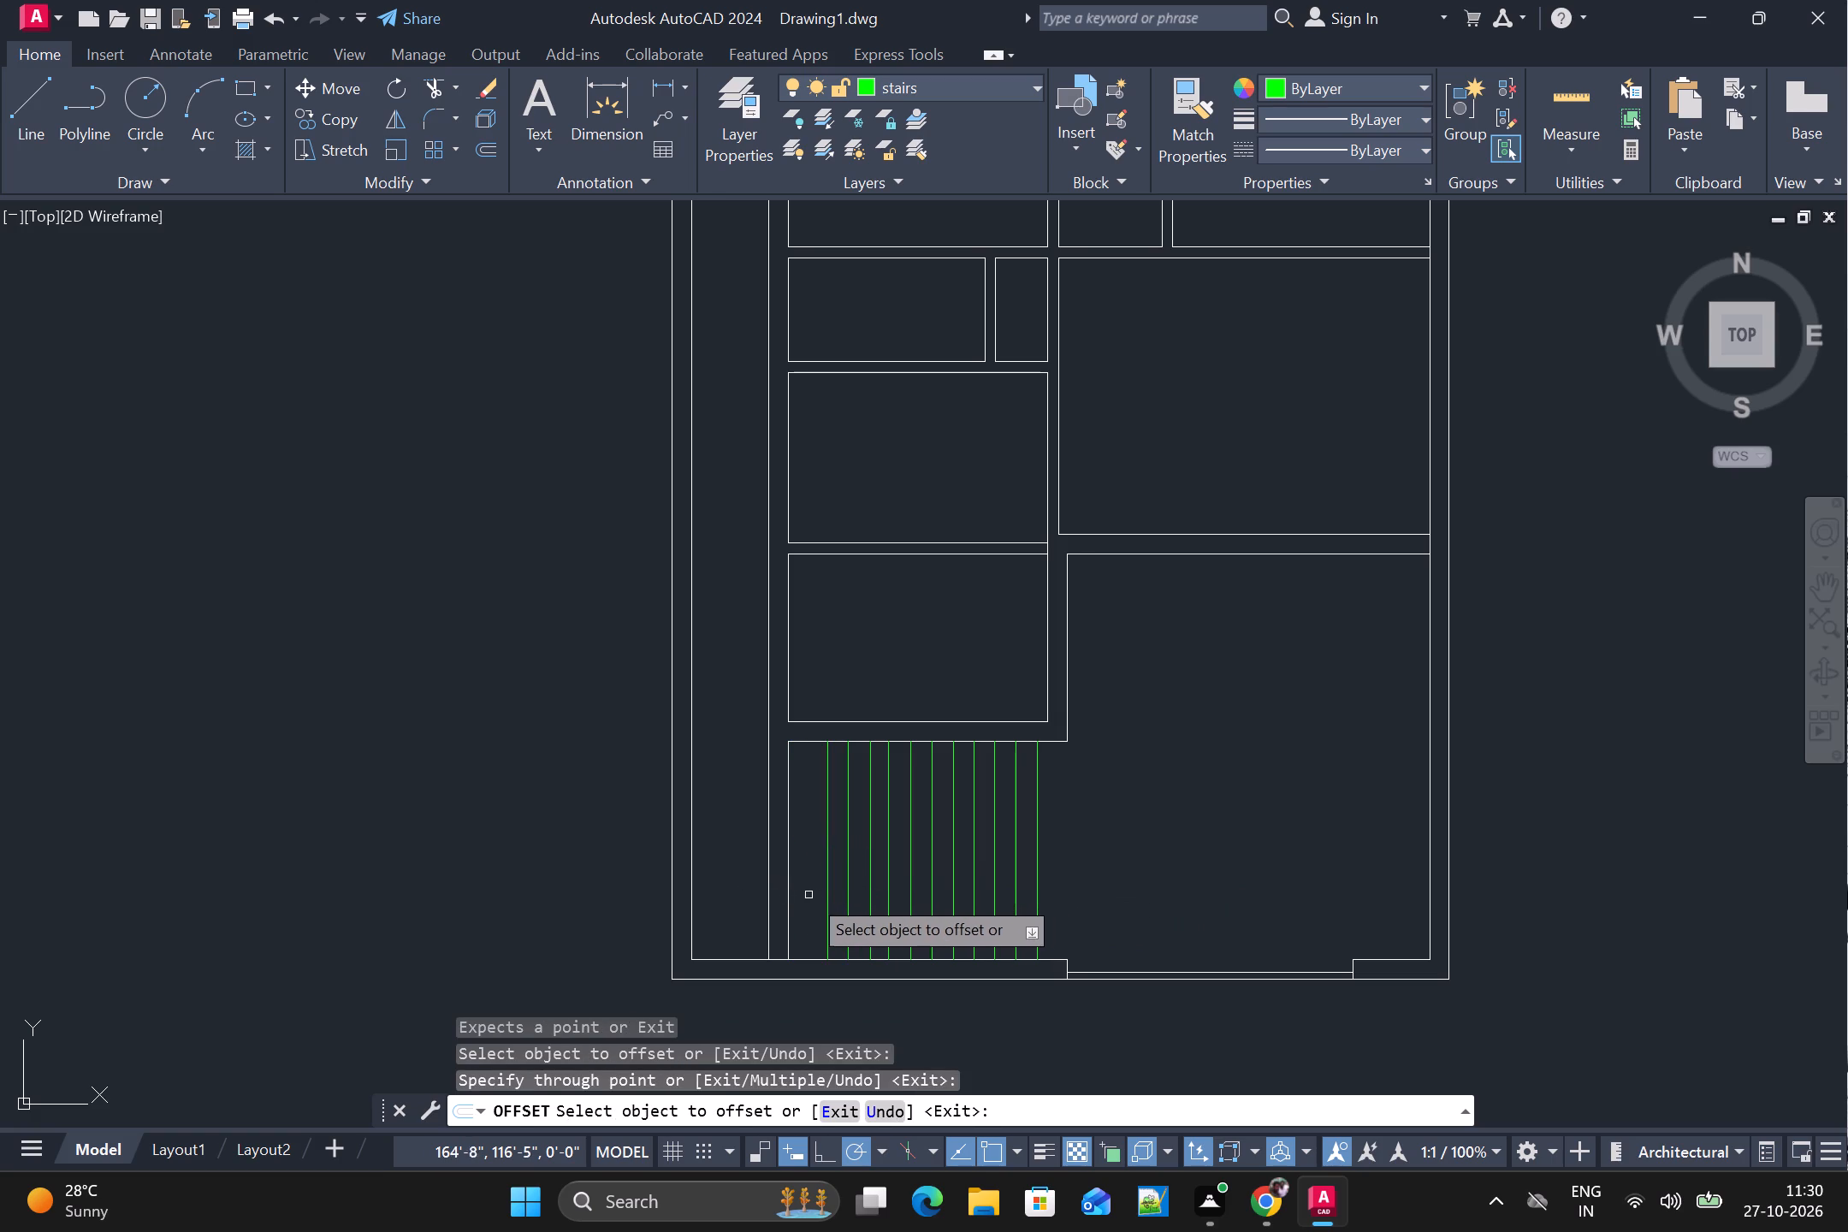
pyautogui.press('space')
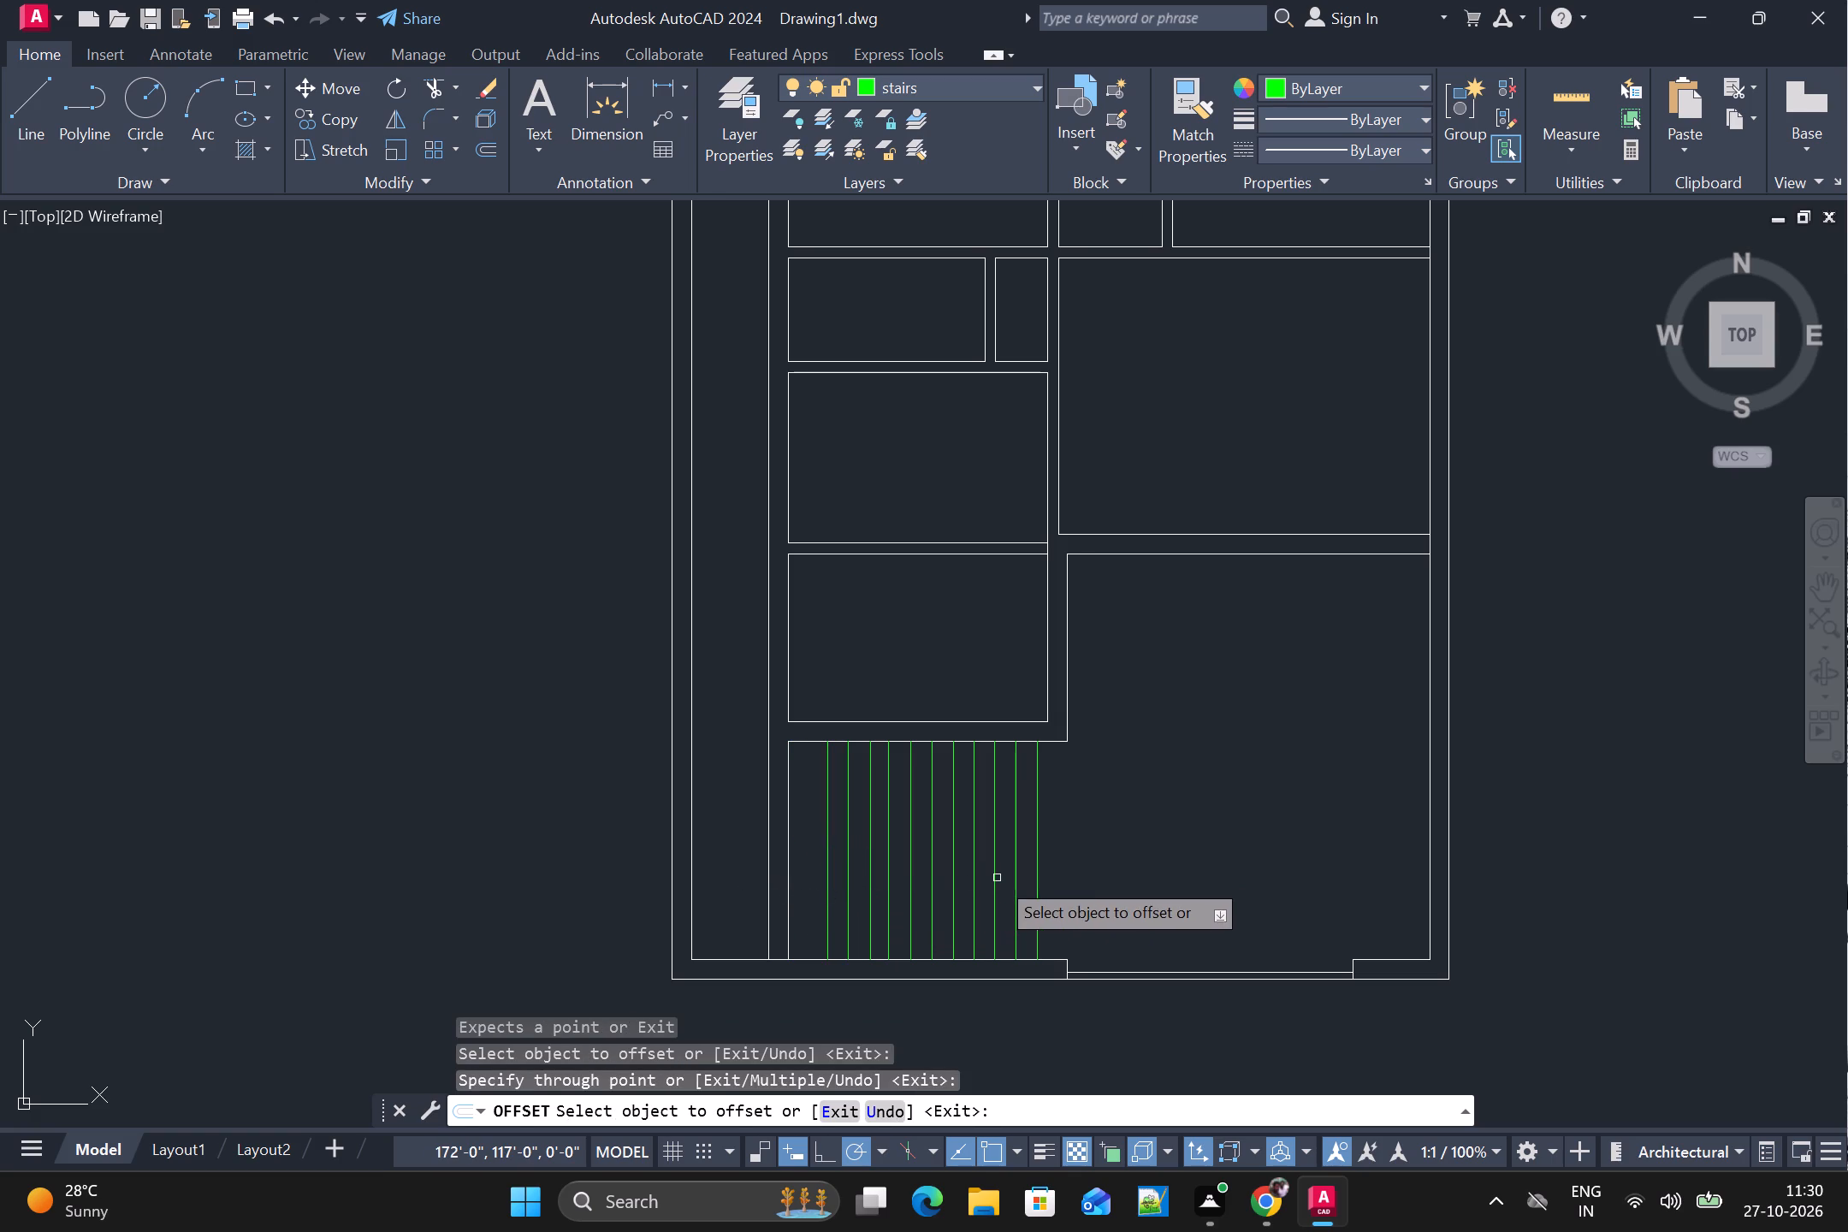
# Draw a horizontal line about 8'-1" long through the tread midpoints, from the easternmost to the westernmost tread.
pyautogui.press('l')
pyautogui.press('space')
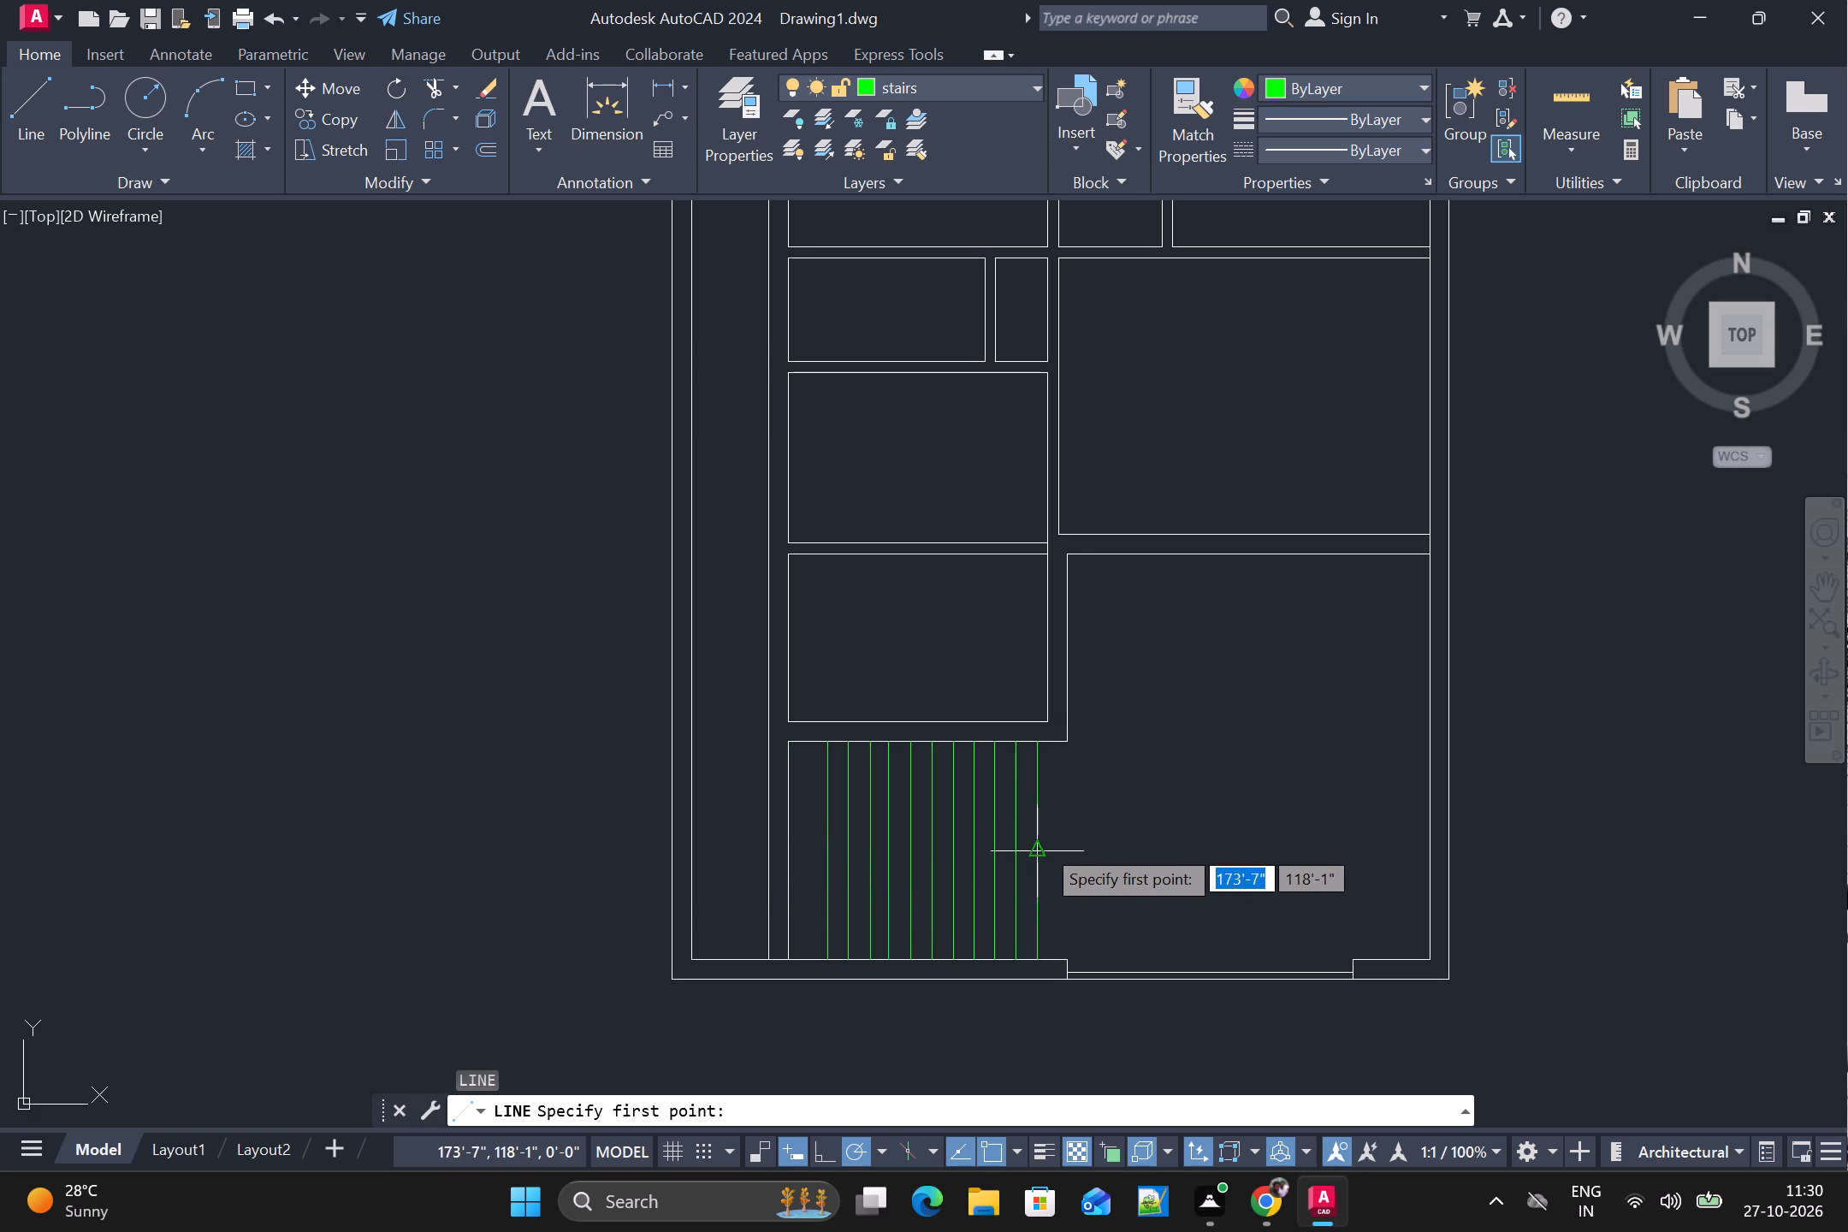
pyautogui.keyDown('alt'); pyautogui.click(1041, 850); pyautogui.keyUp('alt')
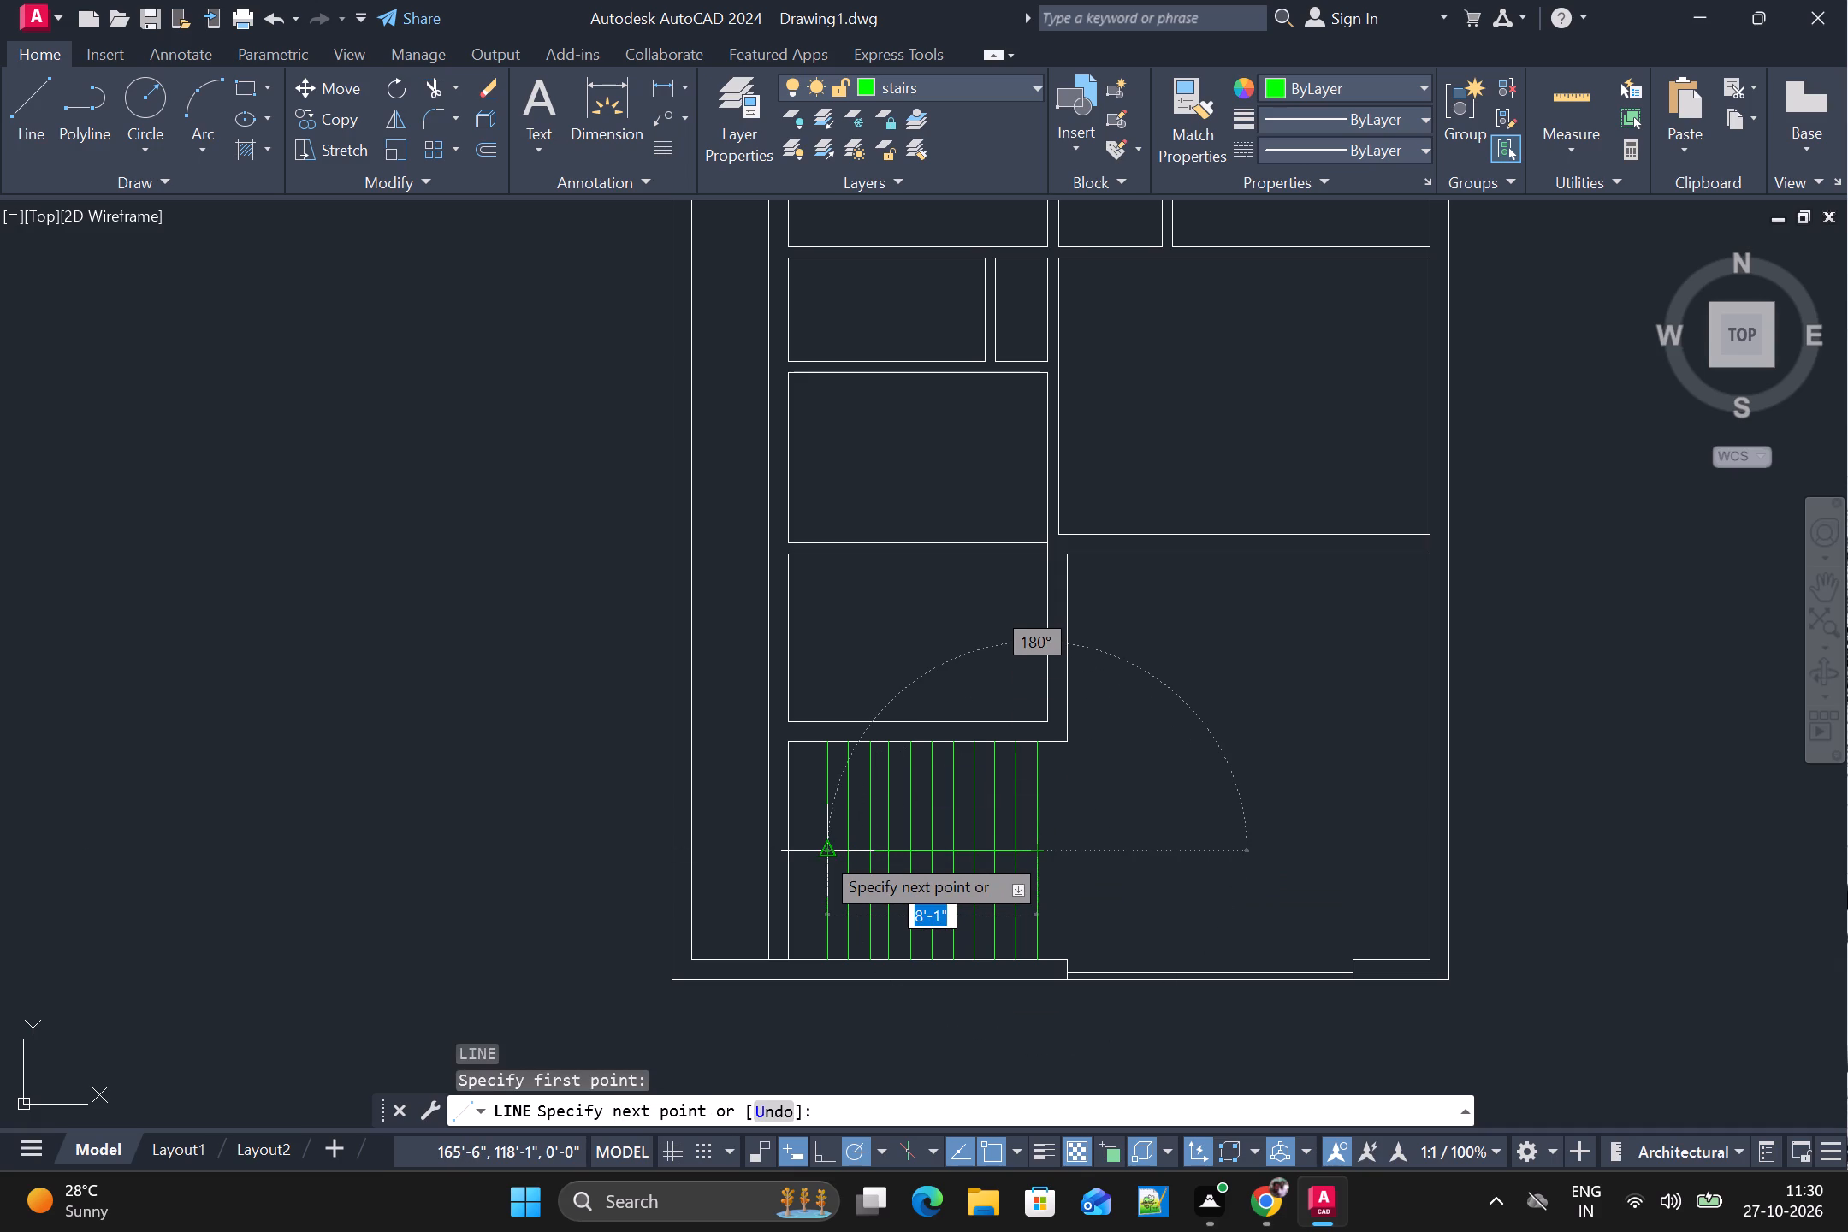
pyautogui.keyDown('alt'); pyautogui.click(818, 852); pyautogui.keyUp('alt')
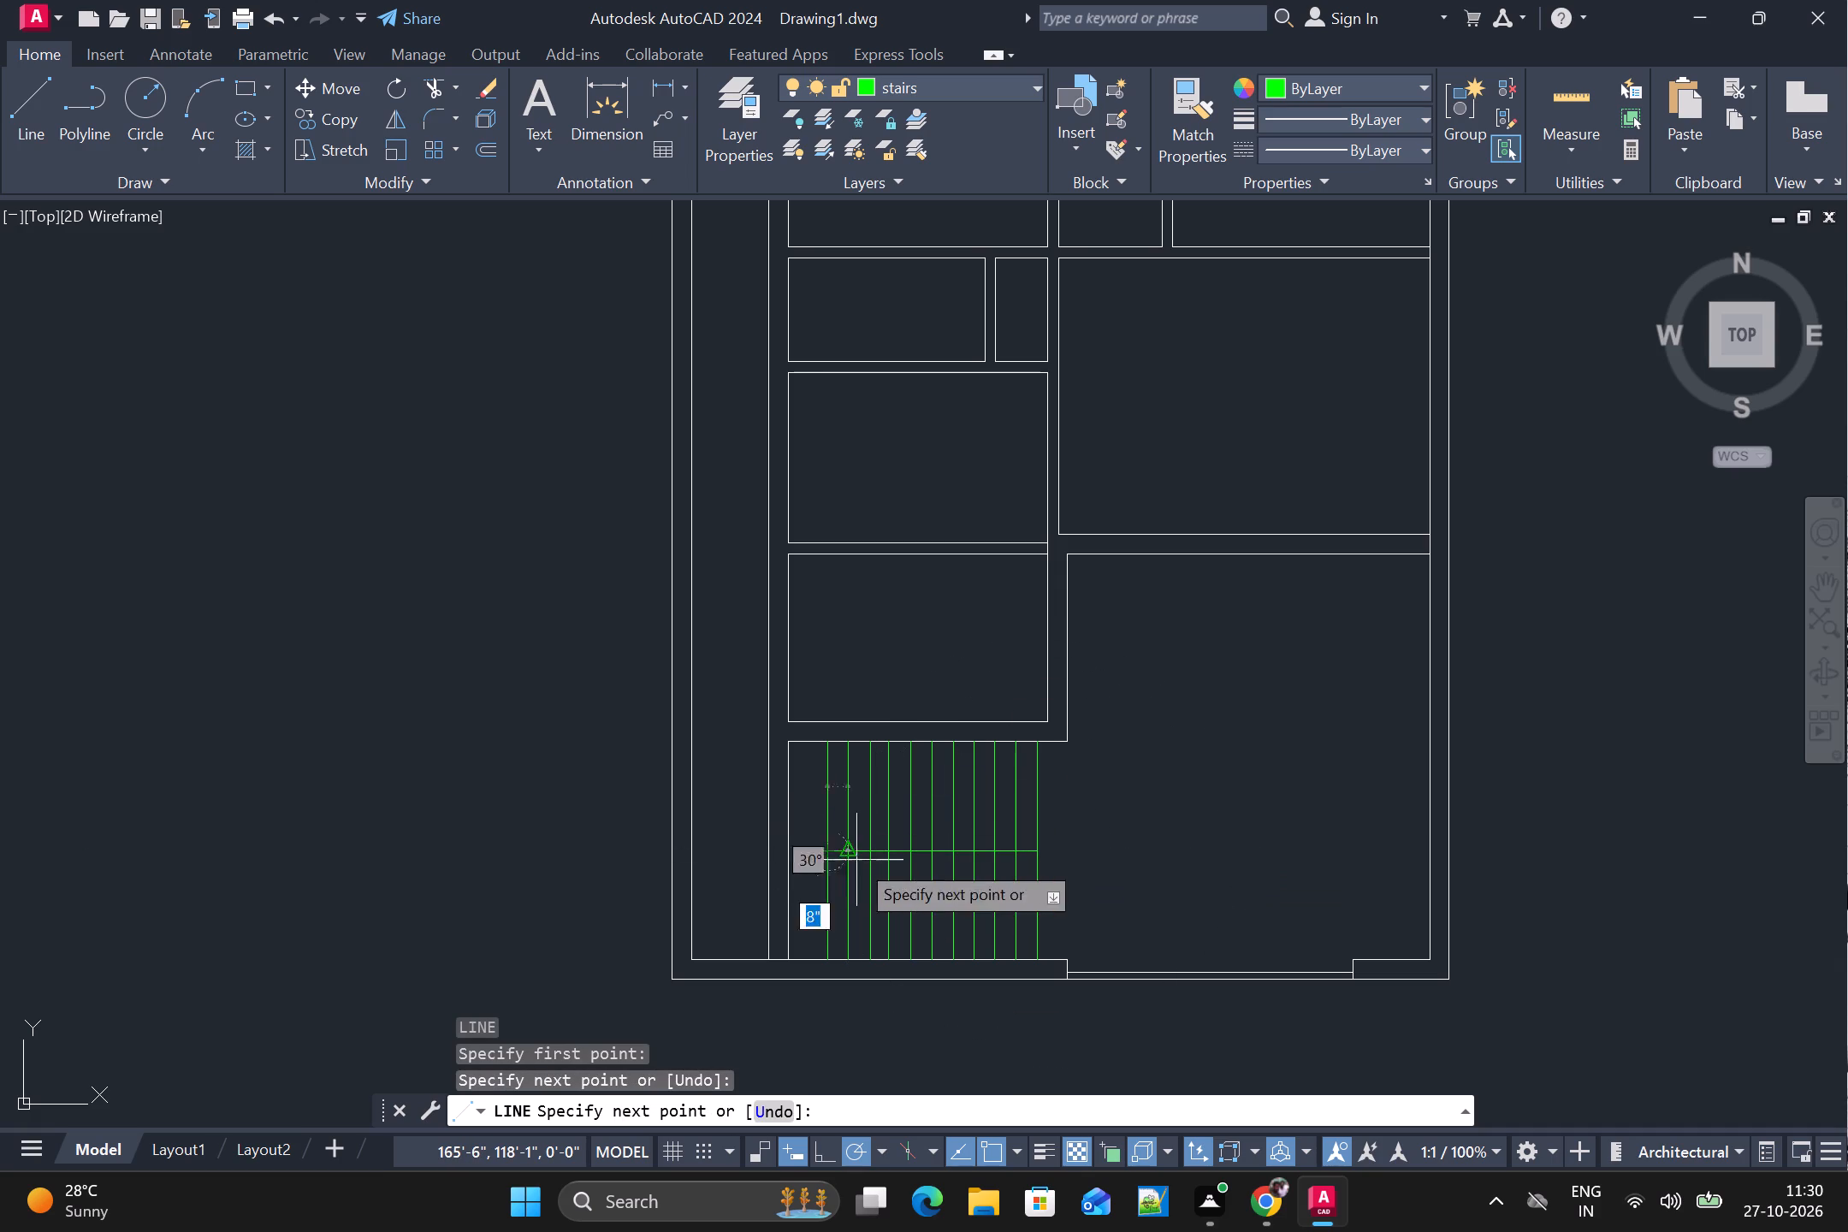
pyautogui.press('space')
# Offset the stair's horizontal midline about 4" to the north and about 4" to the south using the Through option.
pyautogui.write('o t')
pyautogui.press('space')
pyautogui.keyDown('alt'); pyautogui.click(924, 848); pyautogui.keyUp('alt')
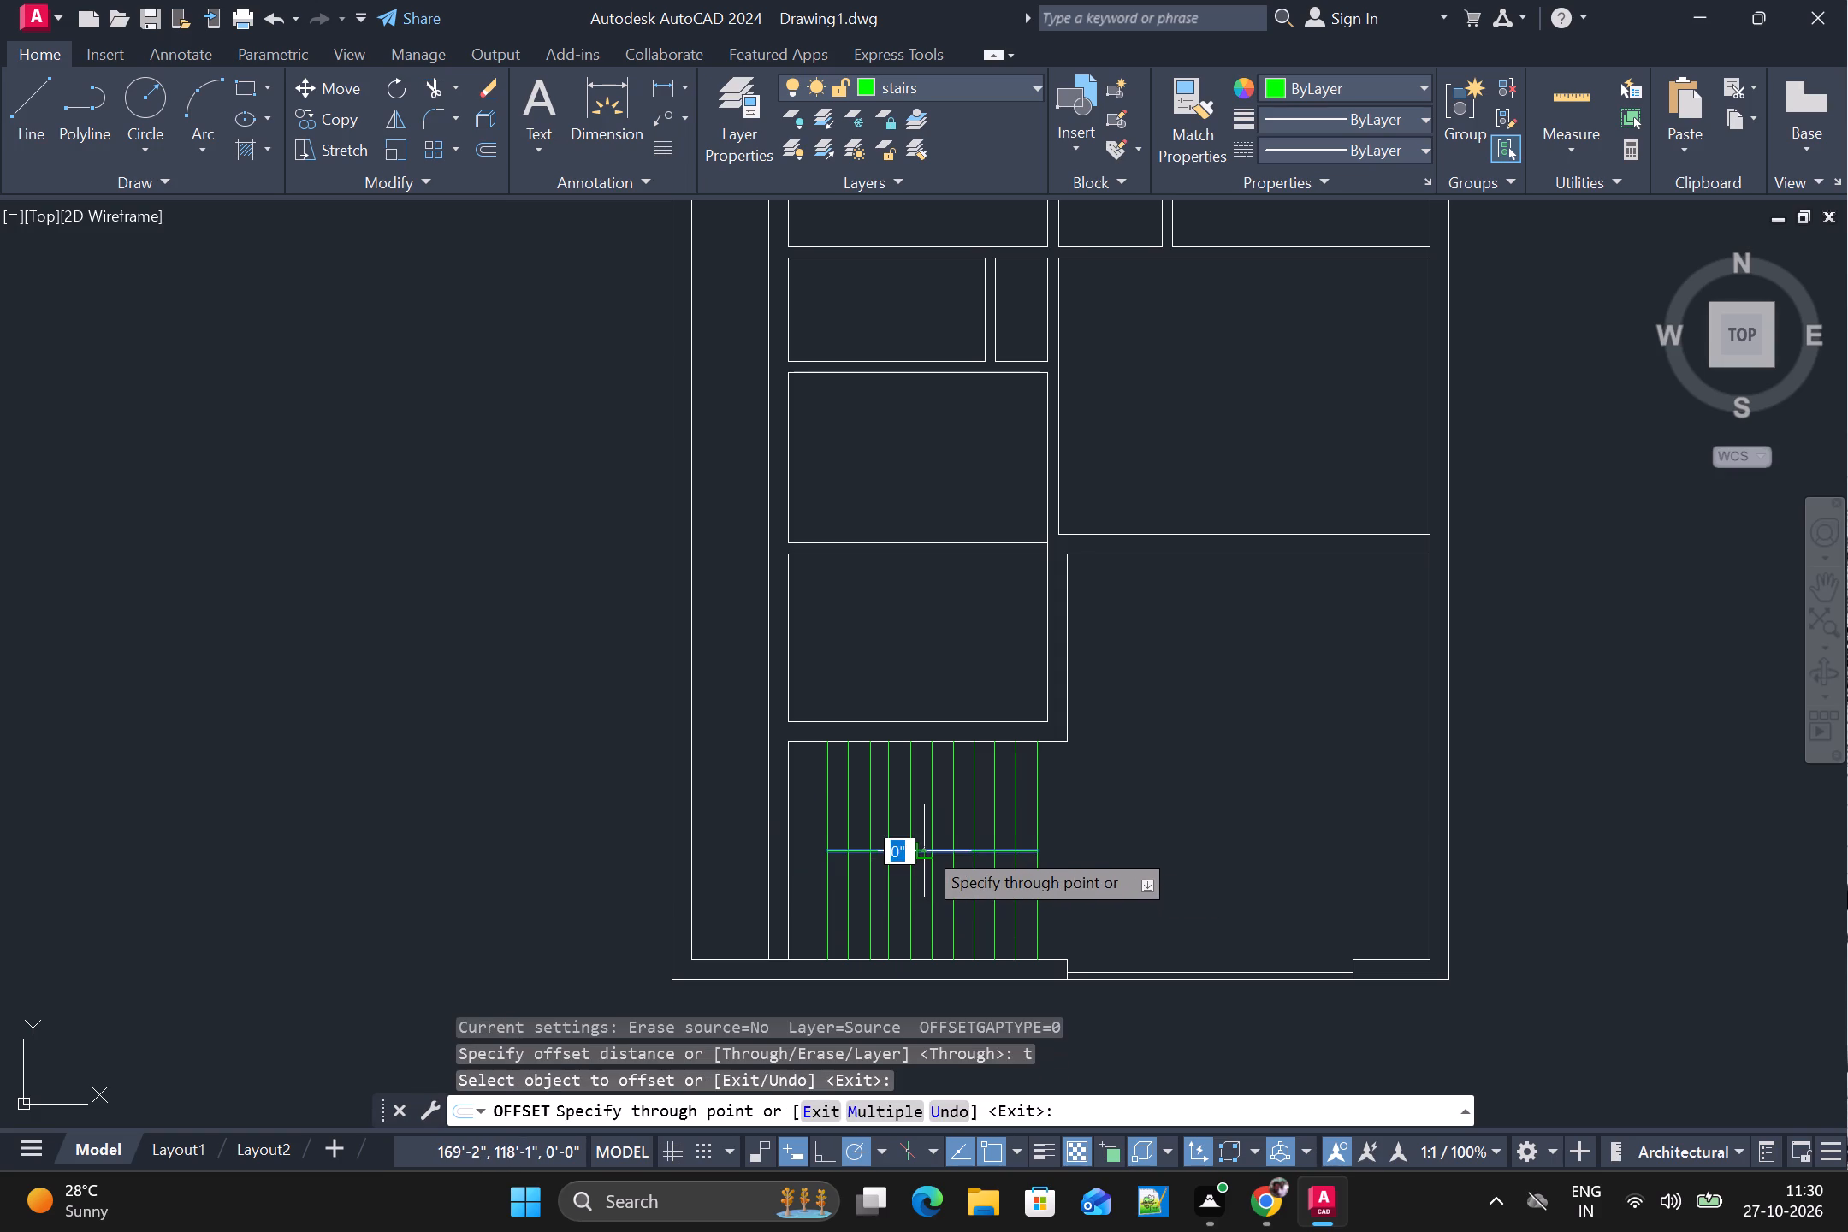
pyautogui.keyDown('alt'); pyautogui.scroll(2, 928, 838); pyautogui.keyUp('alt')
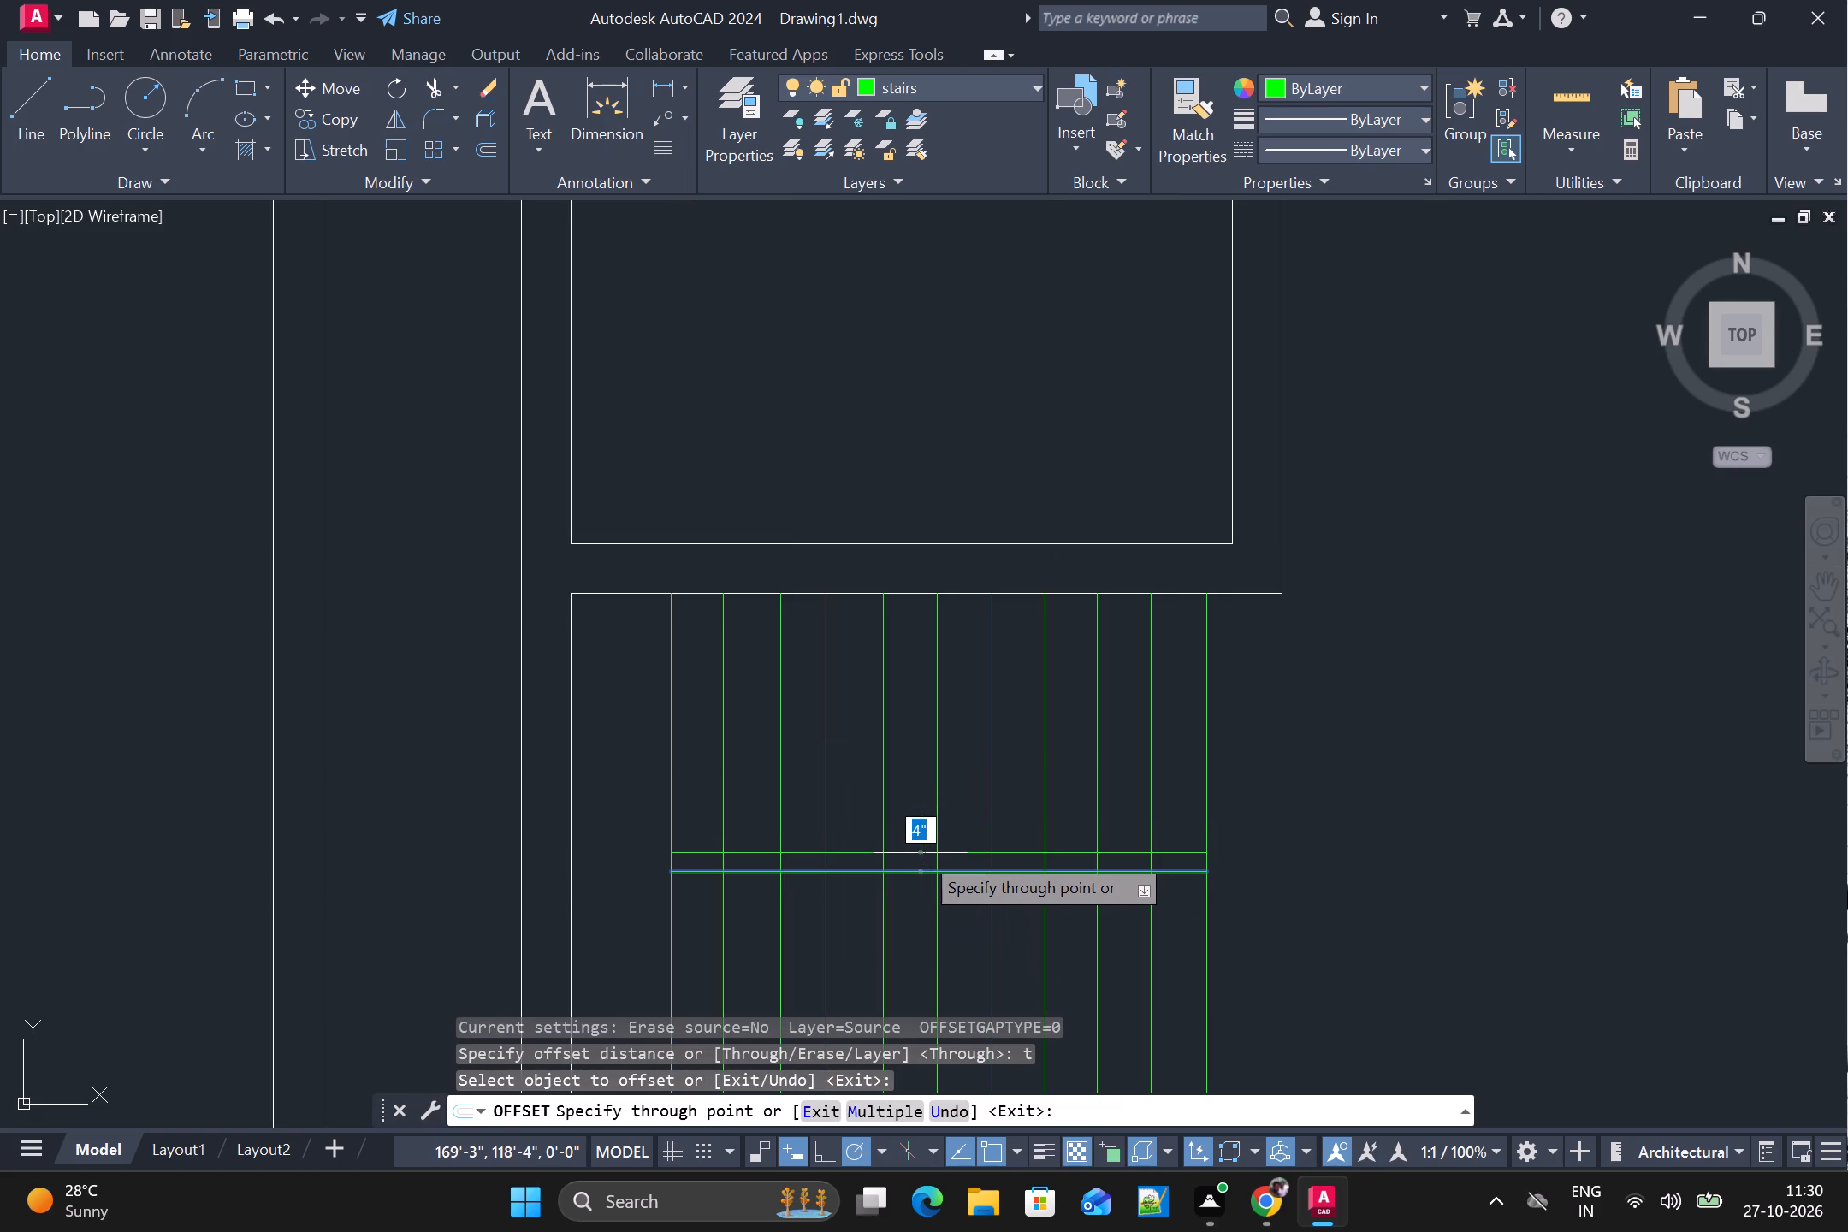
pyautogui.keyDown('alt'); pyautogui.click(921, 853); pyautogui.keyUp('alt')
pyautogui.keyDown('alt'); pyautogui.click(921, 874); pyautogui.keyUp('alt')
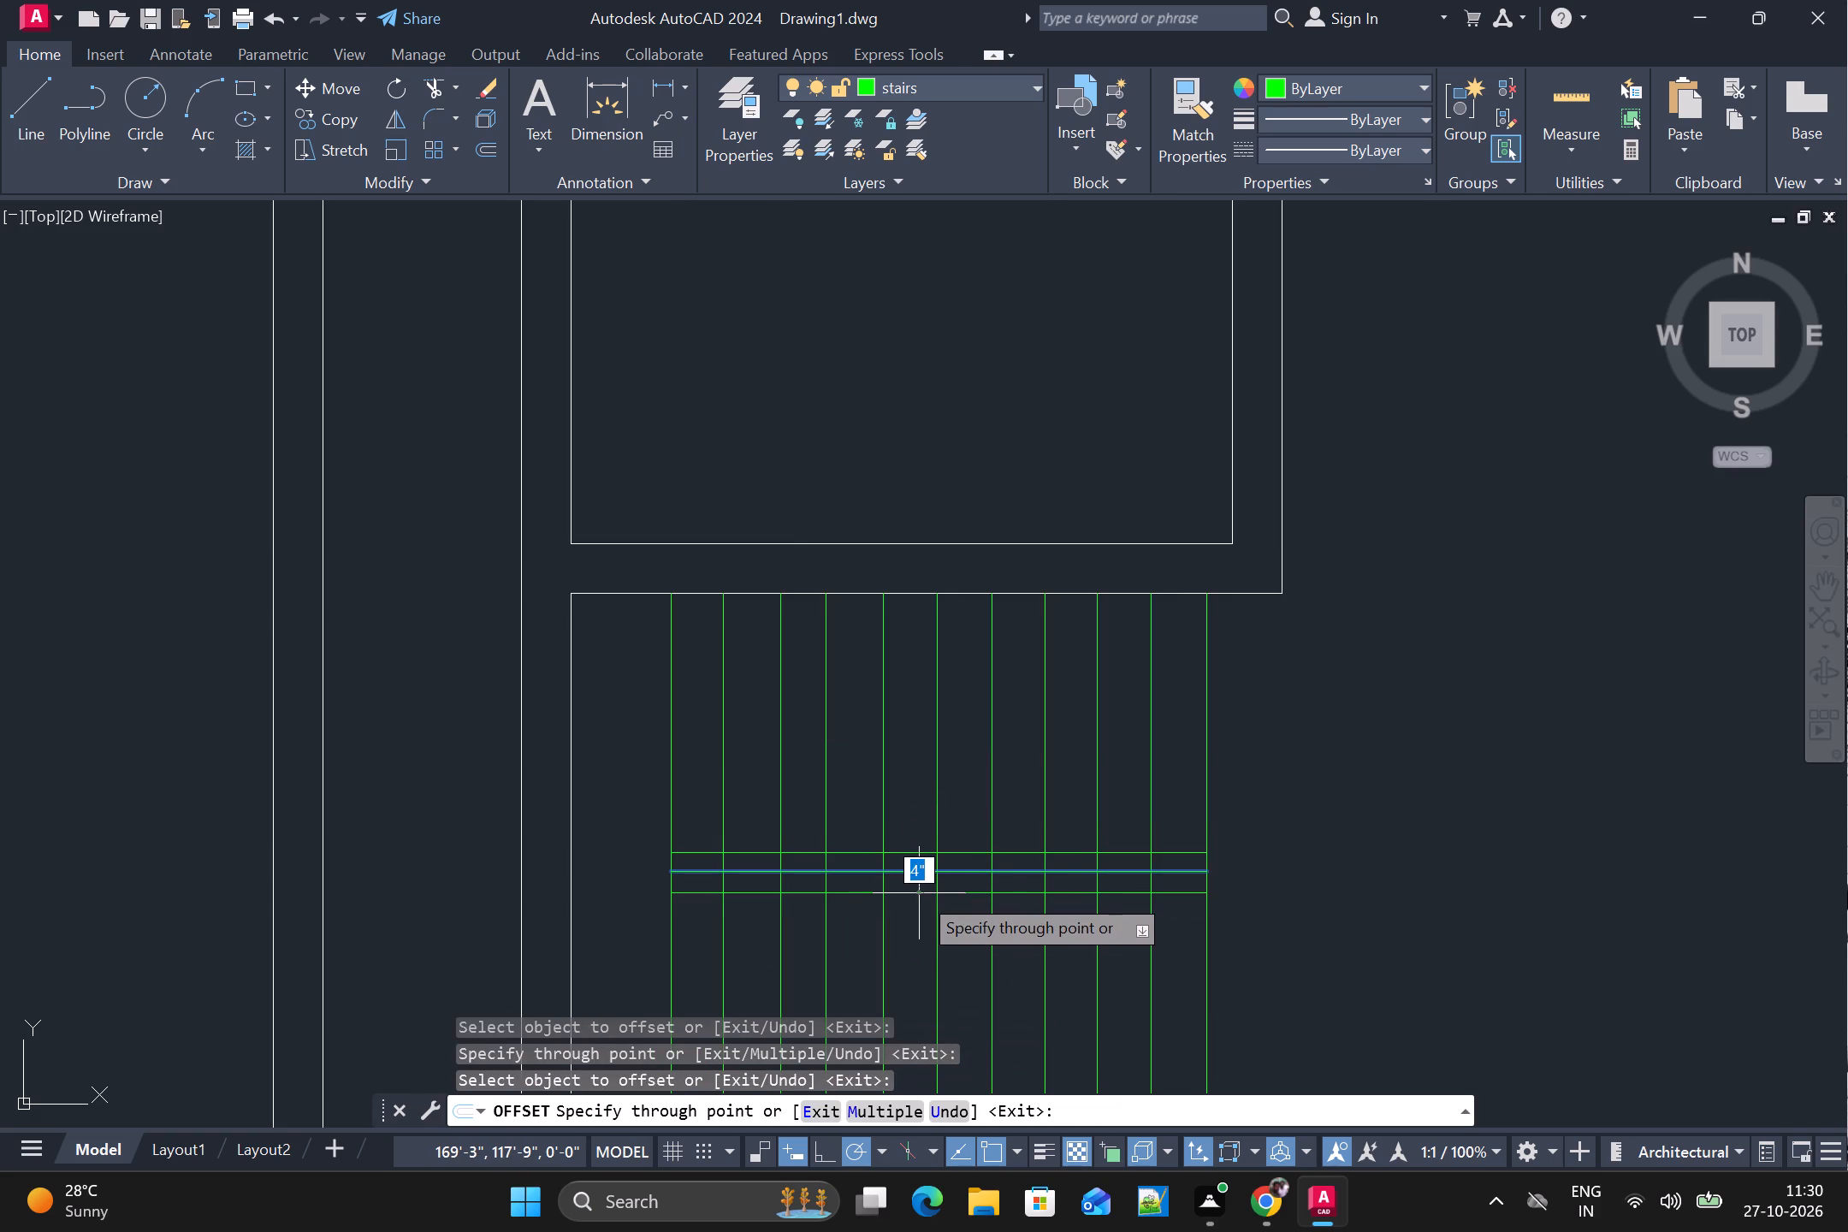
pyautogui.keyDown('alt'); pyautogui.click(921, 891); pyautogui.keyUp('alt')
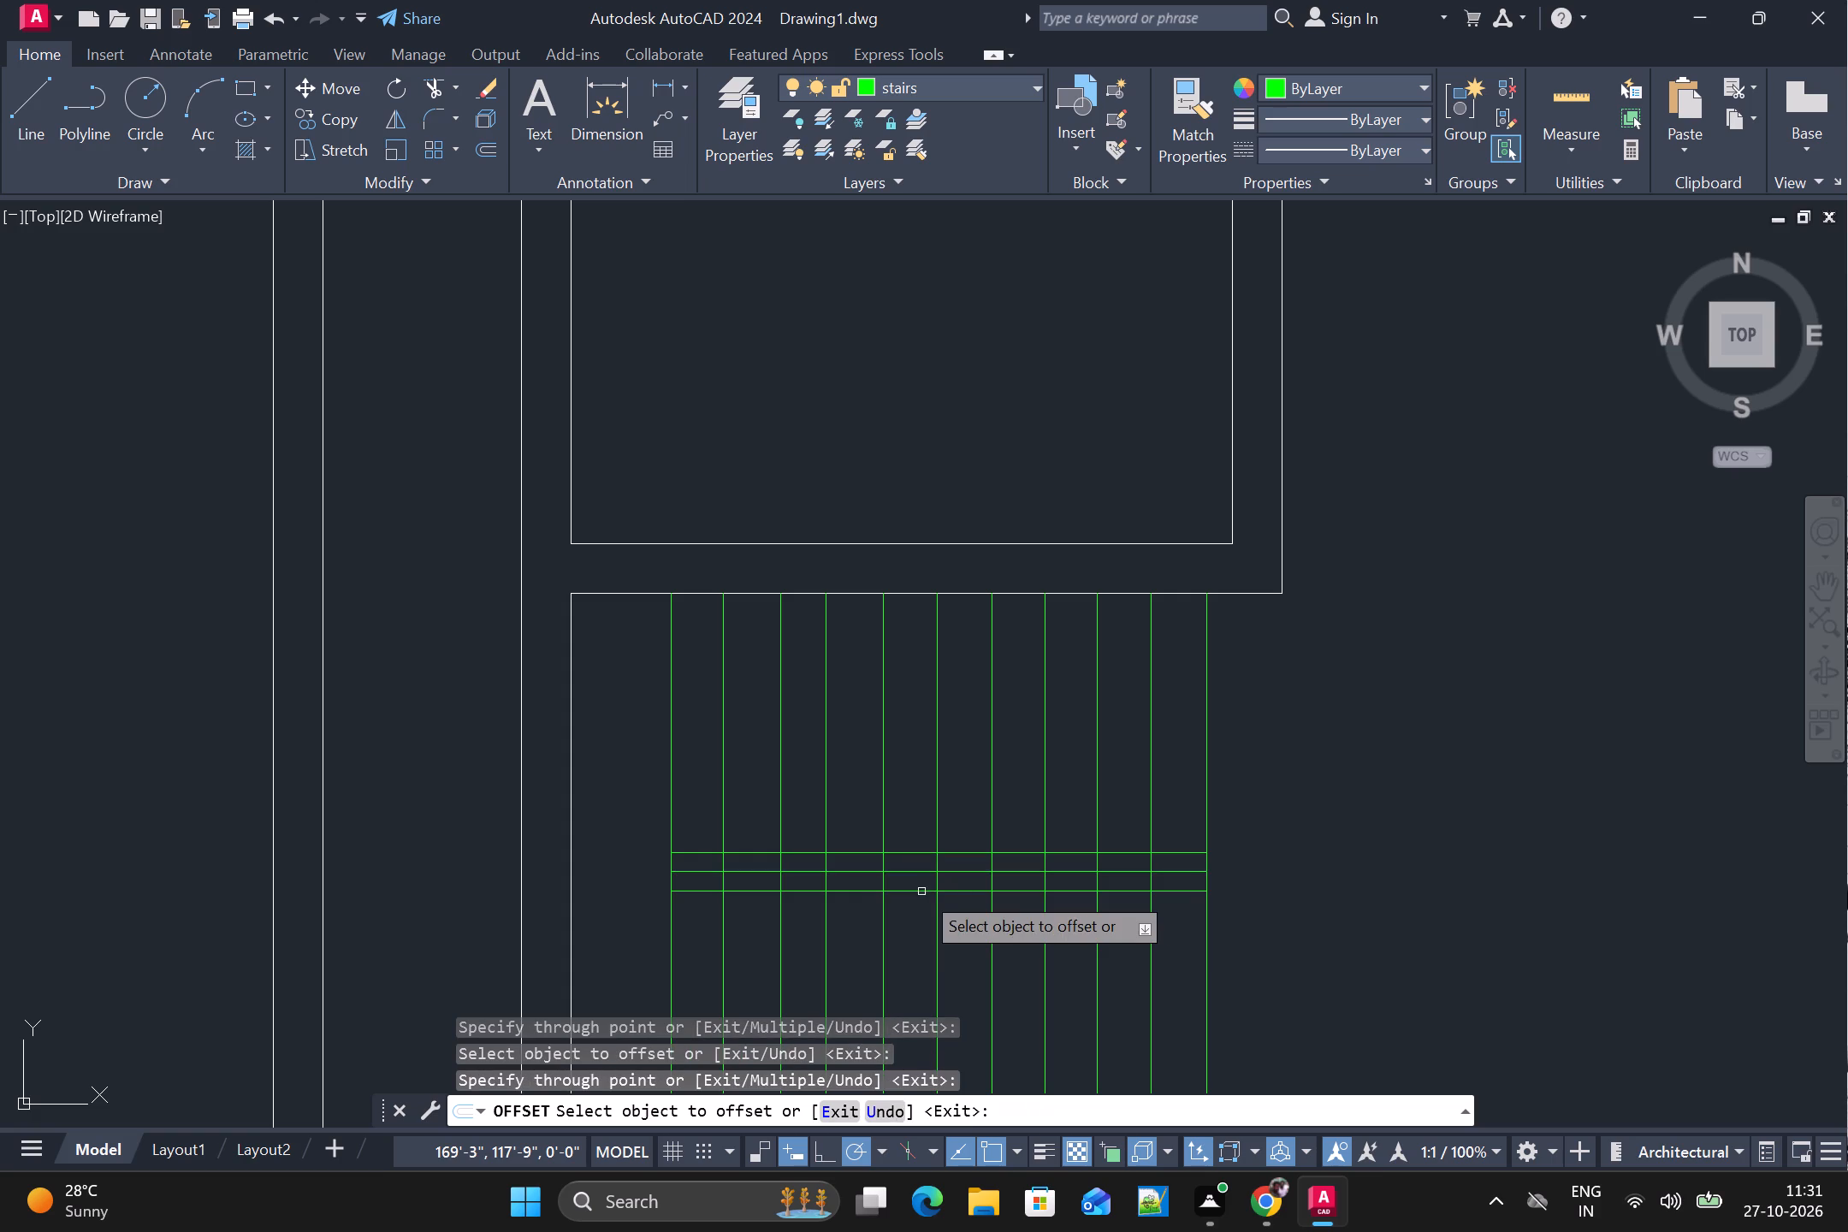
pyautogui.keyDown('alt'); pyautogui.scroll(-1, 1059, 877); pyautogui.keyUp('alt')
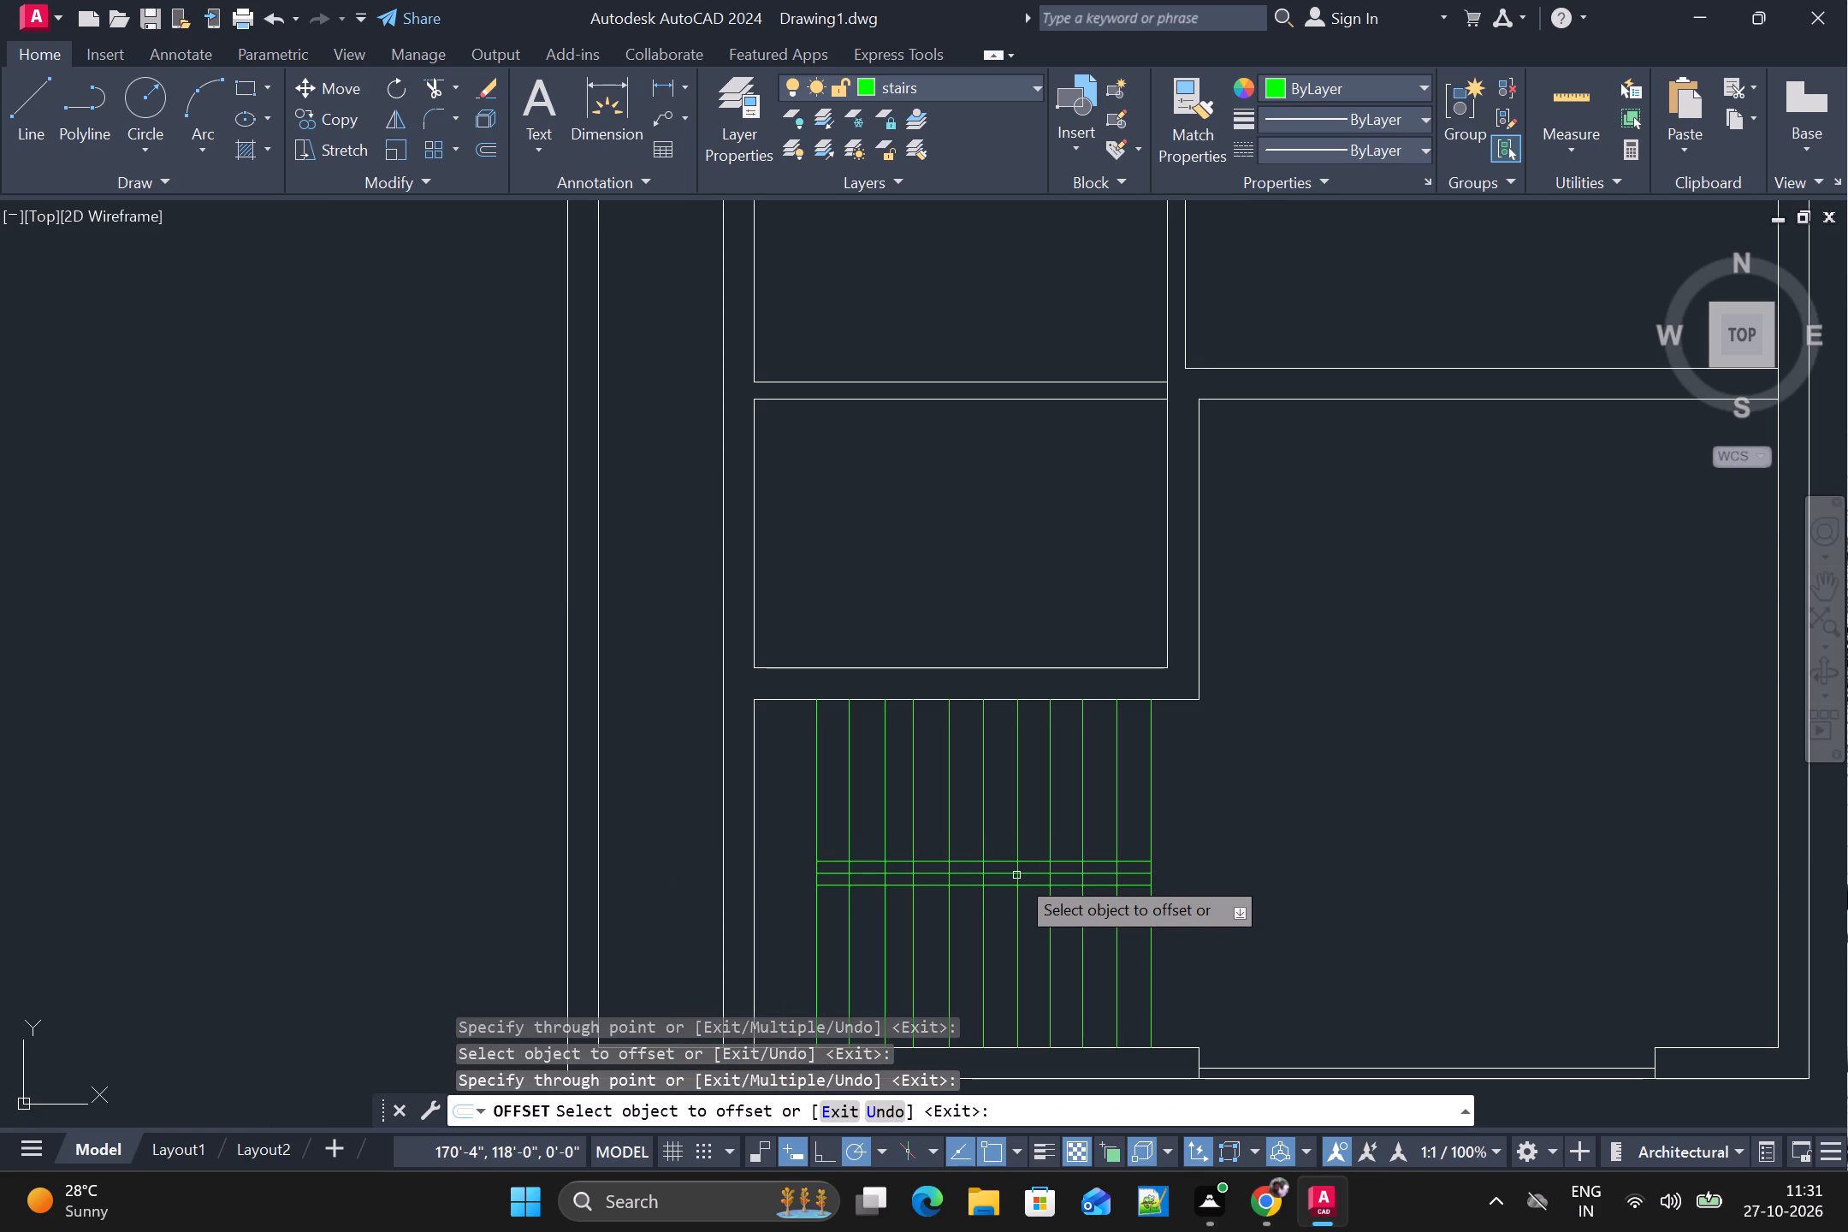
pyautogui.press('Escape')
# Trim all the tread lines north of the upper horizontal stair line.
pyautogui.write('tr')
pyautogui.press('space')
pyautogui.keyDown('alt'); pyautogui.moveTo(1177, 786); pyautogui.dragTo(793, 819); pyautogui.keyUp('alt')
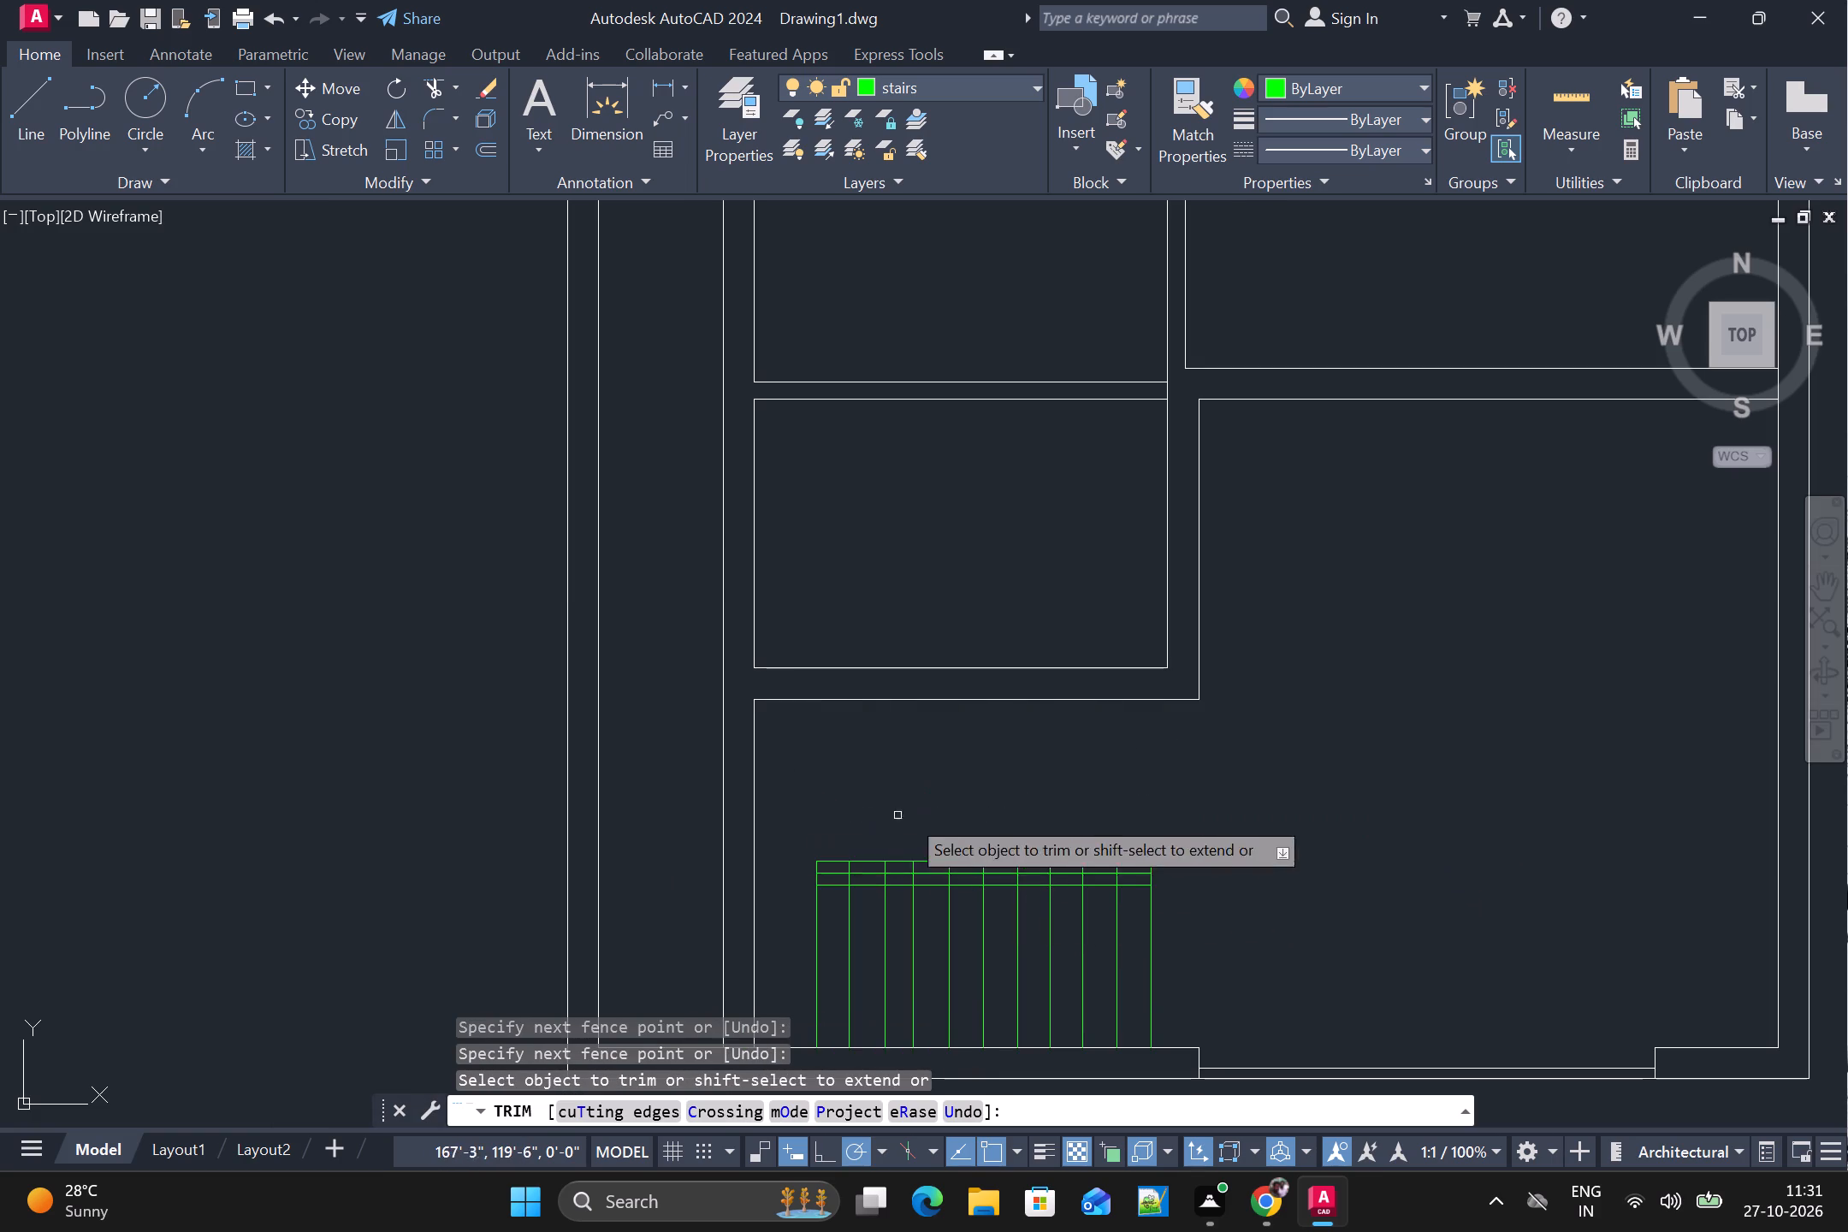
# Trim the upper horizontal stair line and the tread stubs beneath it over the two easternmost tread spaces.
pyautogui.keyDown('alt'); pyautogui.scroll(-2, 940, 820); pyautogui.keyUp('alt')
pyautogui.keyDown('alt'); pyautogui.scroll(4, 1057, 846); pyautogui.keyUp('alt')
pyautogui.keyDown('alt'); pyautogui.moveTo(909, 837); pyautogui.dragTo(766, 823); pyautogui.keyUp('alt')
pyautogui.keyDown('alt'); pyautogui.scroll(-1, 756, 823); pyautogui.keyUp('alt')
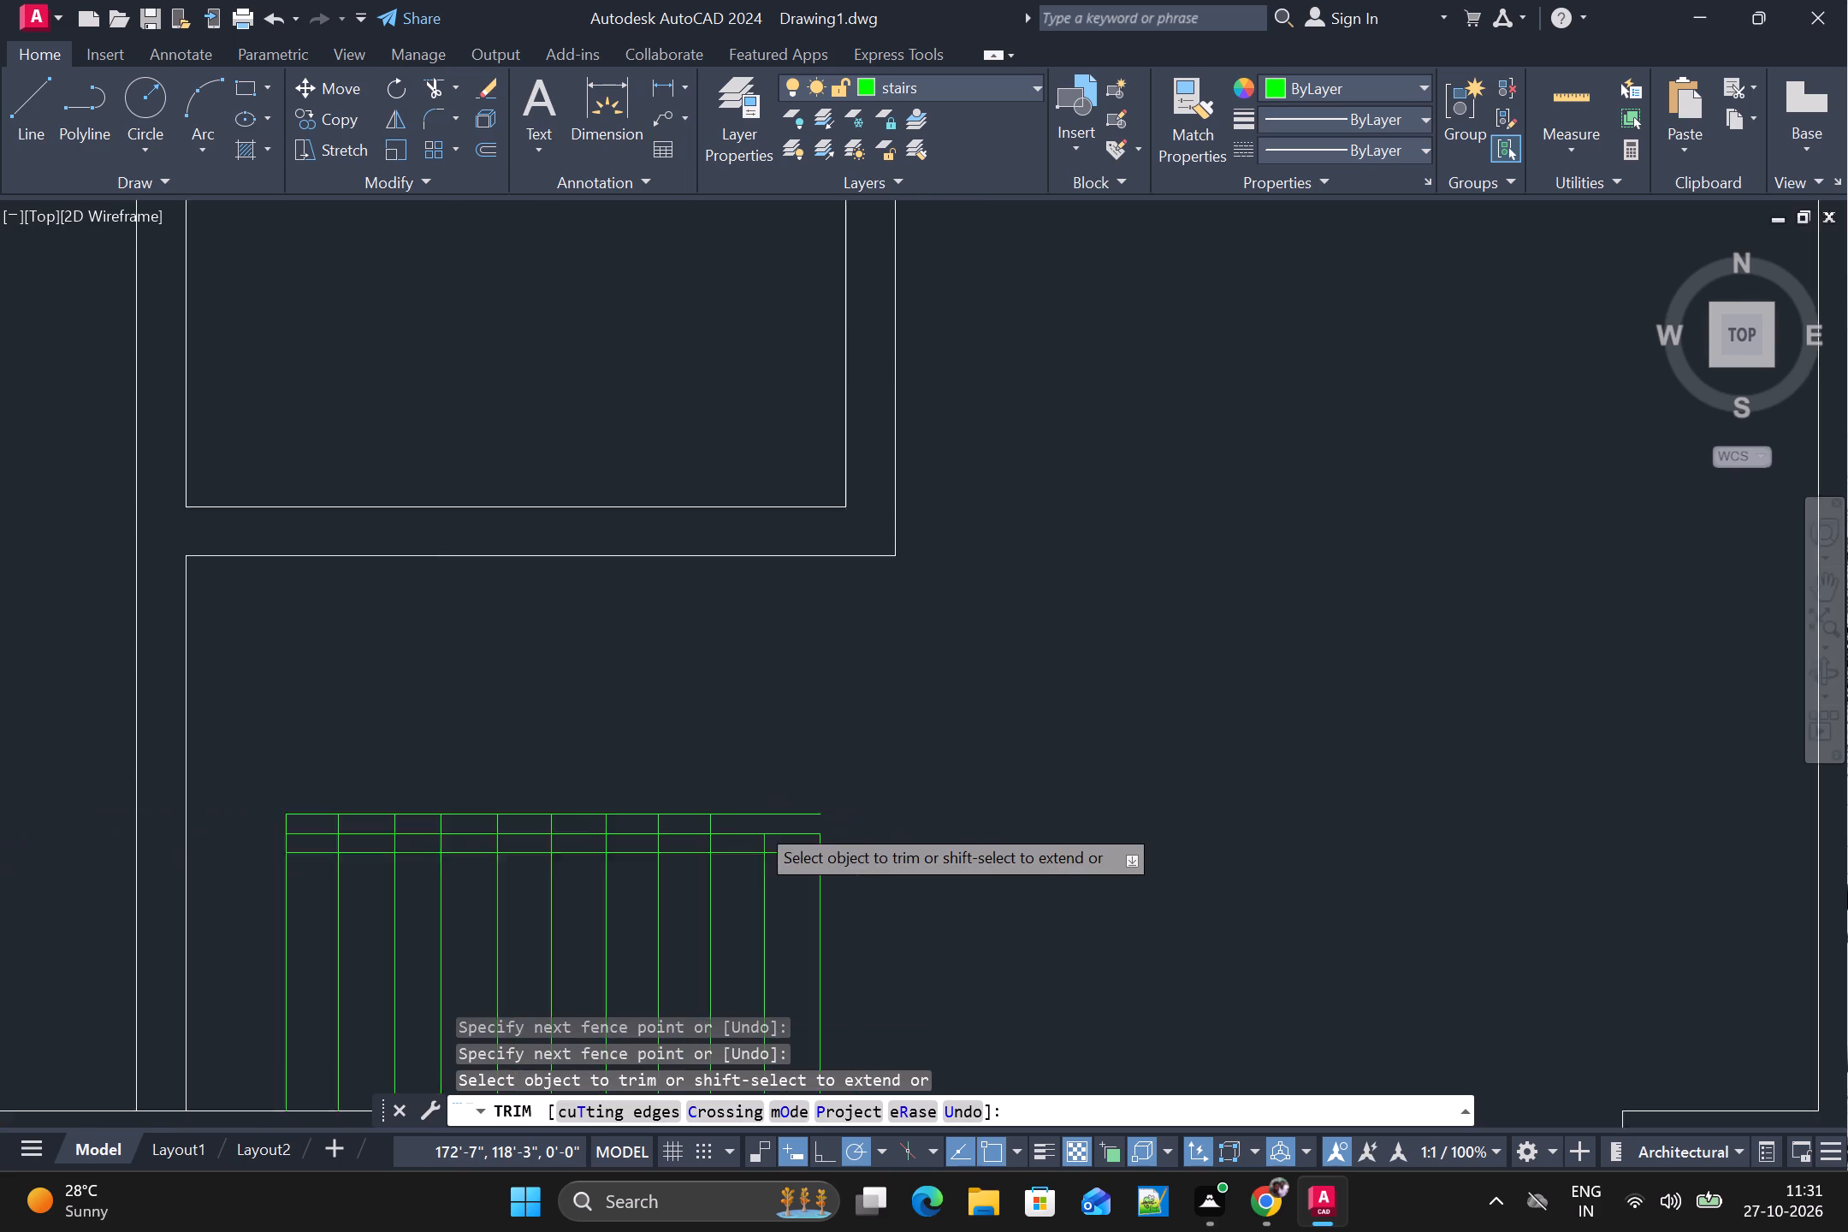
pyautogui.keyDown('alt'); pyautogui.scroll(-2, 756, 823); pyautogui.keyUp('alt')
pyautogui.keyDown('alt'); pyautogui.moveTo(785, 820); pyautogui.dragTo(1135, 797, button='middle'); pyautogui.keyUp('alt')
pyautogui.keyDown('alt'); pyautogui.scroll(3, 1121, 794); pyautogui.keyUp('alt')
pyautogui.keyDown('alt'); pyautogui.moveTo(1024, 794); pyautogui.dragTo(1014, 829); pyautogui.keyUp('alt')
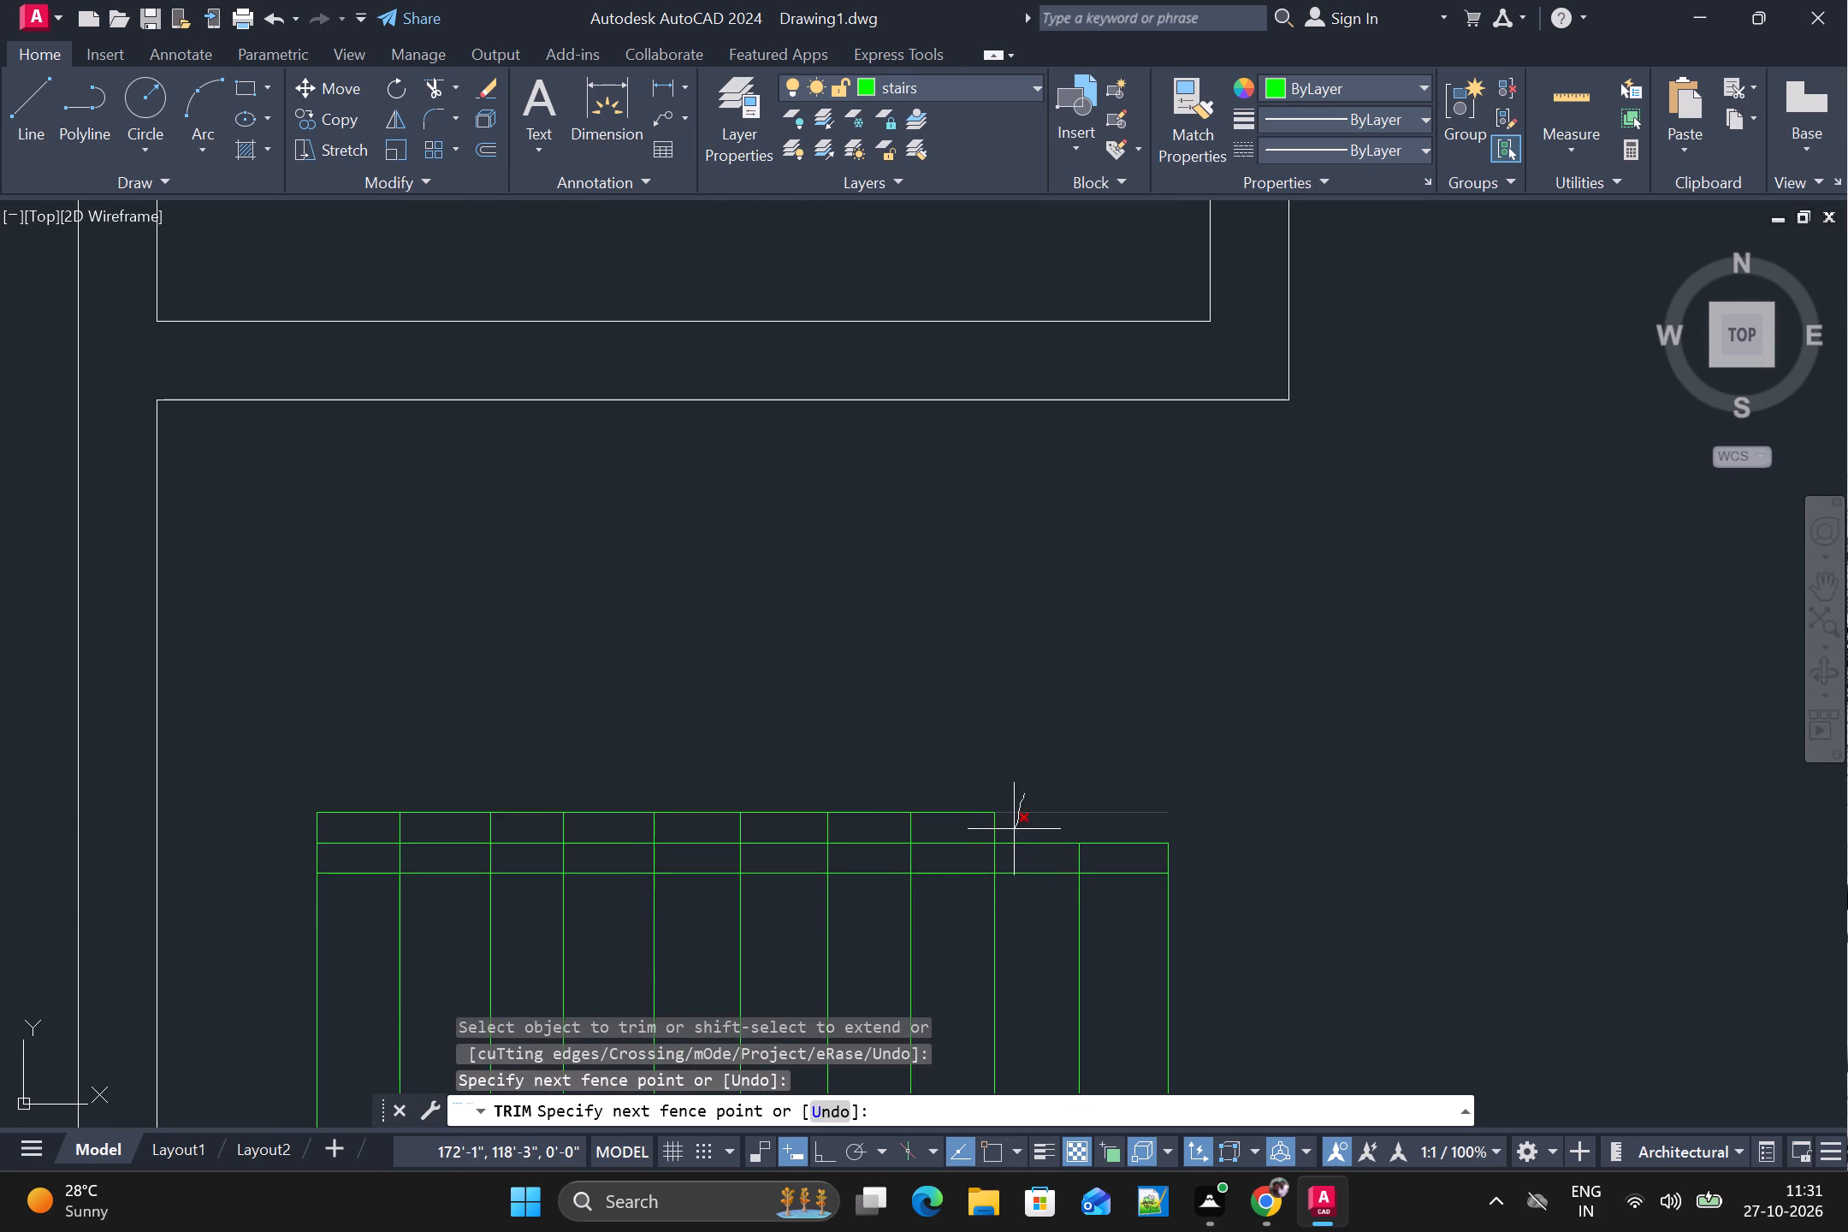
pyautogui.keyDown('alt'); pyautogui.moveTo(1014, 829); pyautogui.dragTo(1013, 830); pyautogui.keyUp('alt')
# Trim the upper and middle horizontal line pieces and remaining tread stubs over the eastern seven treads, down to the lower horizontal line.
pyautogui.keyDown('alt'); pyautogui.moveTo(986, 829); pyautogui.dragTo(860, 833); pyautogui.keyUp('alt')
pyautogui.keyDown('alt'); pyautogui.scroll(-3, 881, 829); pyautogui.keyUp('alt')
pyautogui.keyDown('alt'); pyautogui.moveTo(926, 824); pyautogui.dragTo(1051, 805, button='middle'); pyautogui.keyUp('alt')
pyautogui.keyDown('alt'); pyautogui.scroll(3, 1004, 816); pyautogui.keyUp('alt')
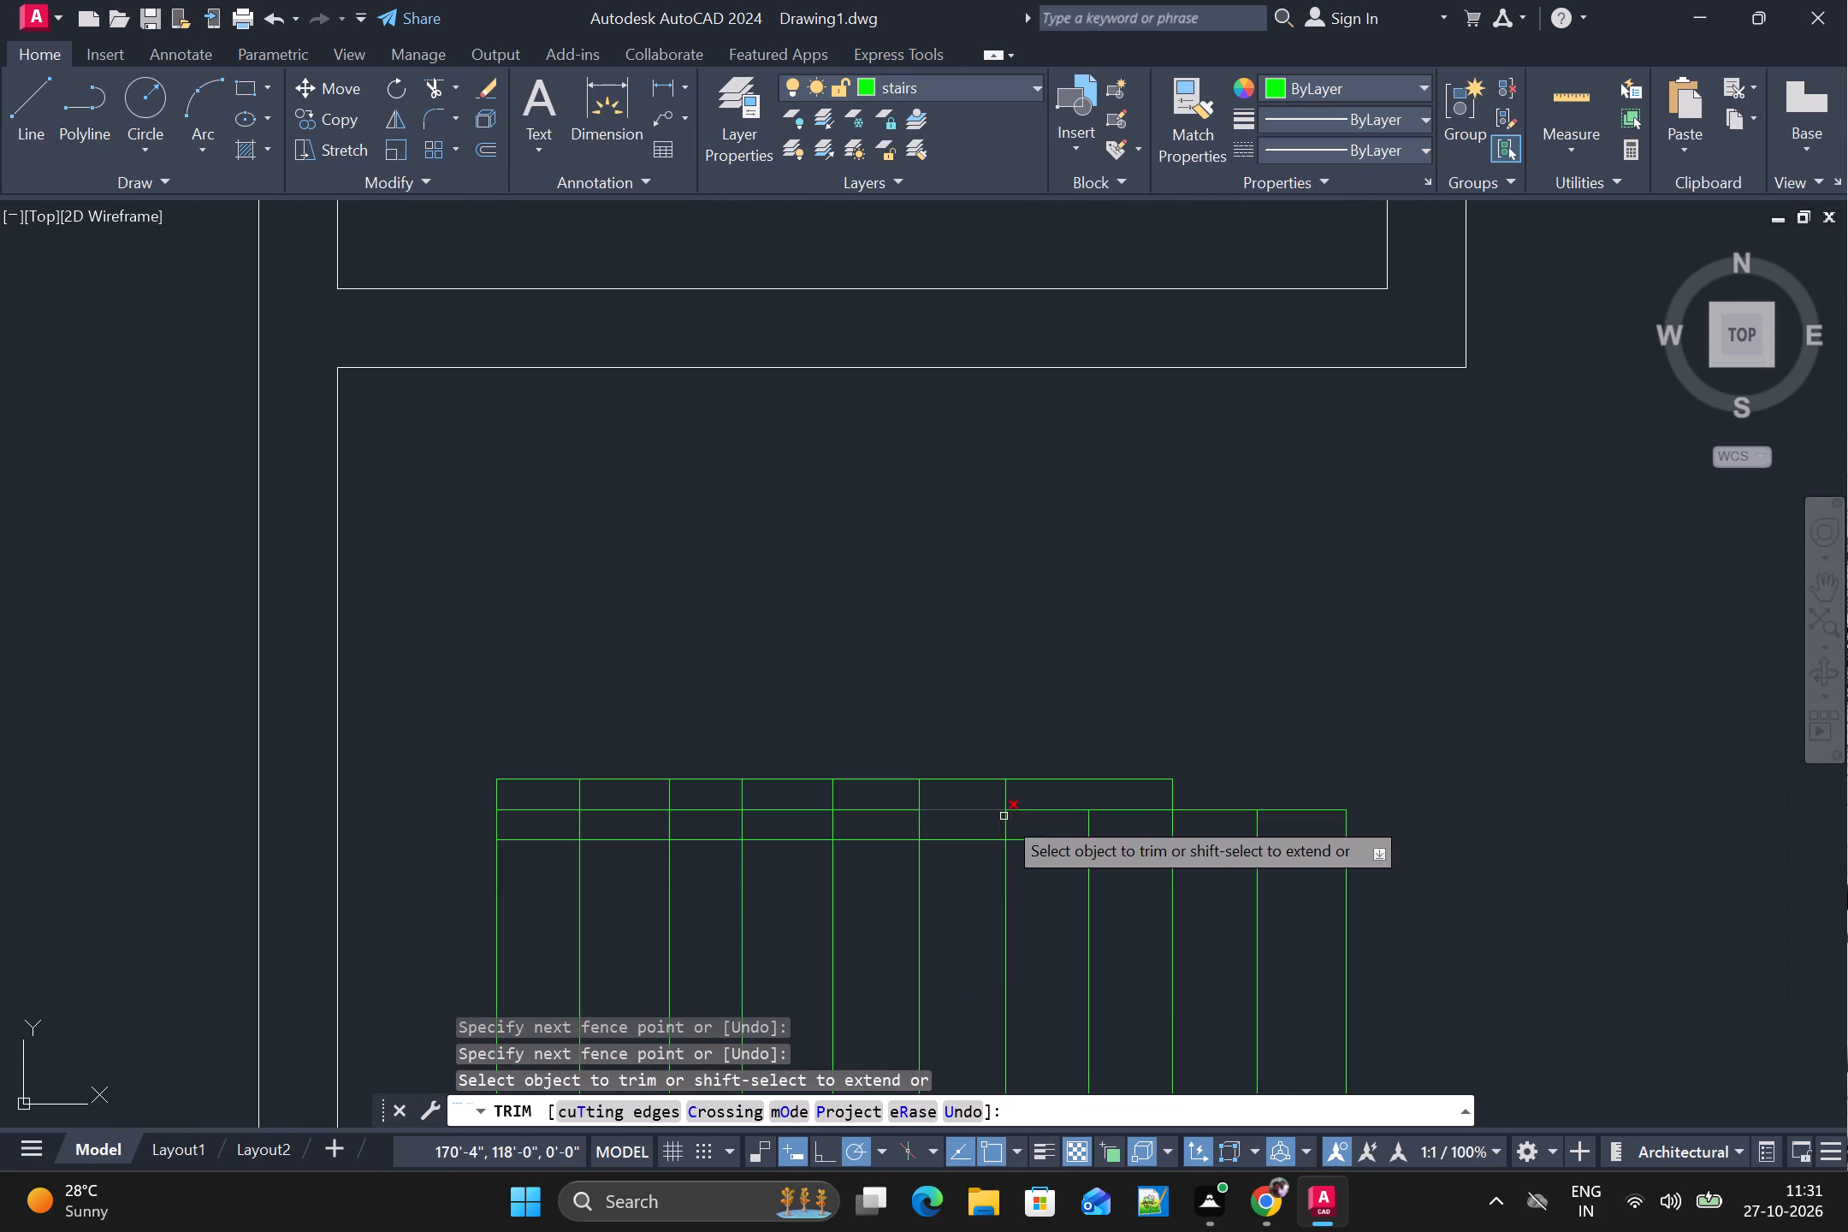
pyautogui.keyDown('alt'); pyautogui.moveTo(1179, 792); pyautogui.dragTo(927, 785); pyautogui.keyUp('alt')
pyautogui.keyDown('alt'); pyautogui.moveTo(924, 759); pyautogui.dragTo(801, 811); pyautogui.keyUp('alt')
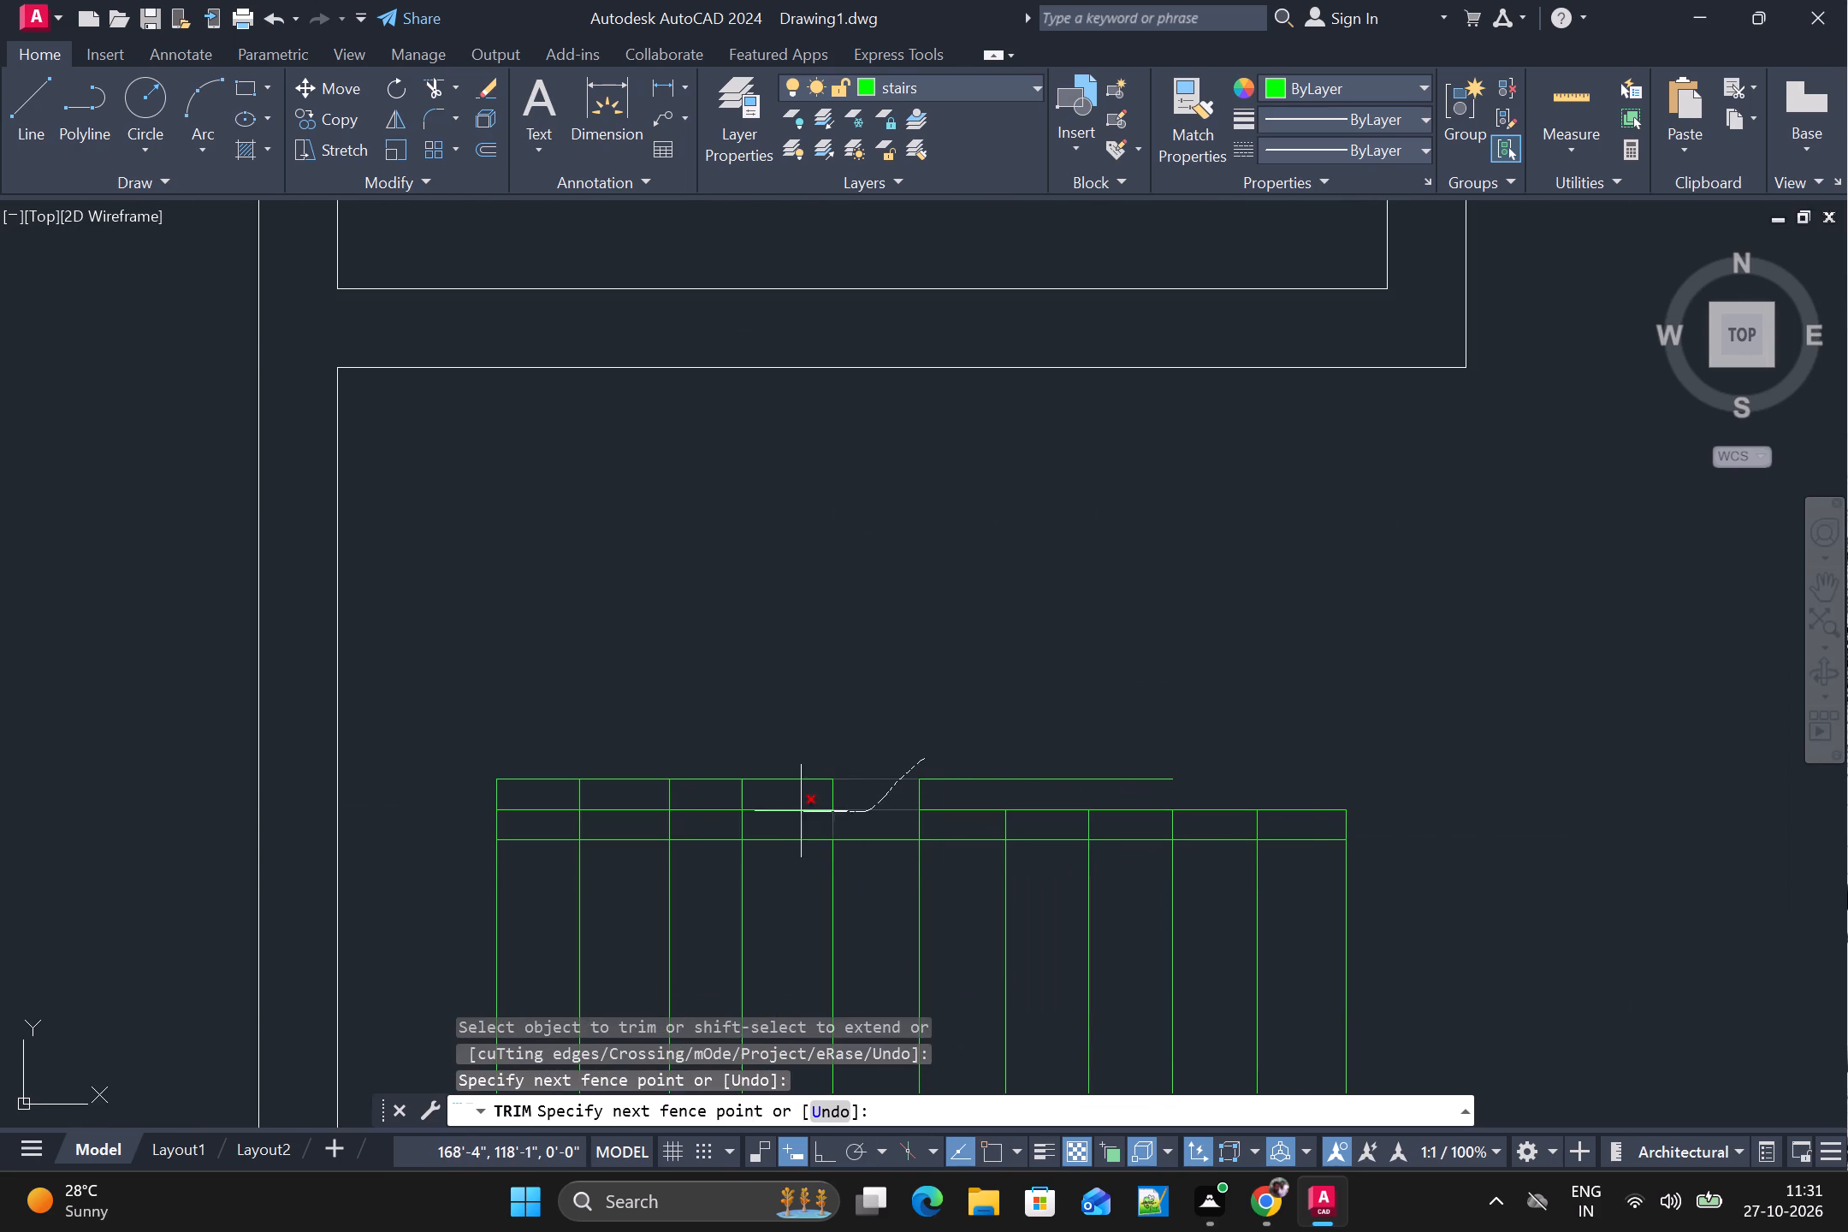
pyautogui.keyDown('alt'); pyautogui.moveTo(801, 811); pyautogui.dragTo(798, 810); pyautogui.keyUp('alt')
pyautogui.keyDown('alt'); pyautogui.moveTo(787, 801); pyautogui.dragTo(1178, 797); pyautogui.keyUp('alt')
pyautogui.keyDown('alt'); pyautogui.scroll(-2, 1099, 789); pyautogui.keyUp('alt')
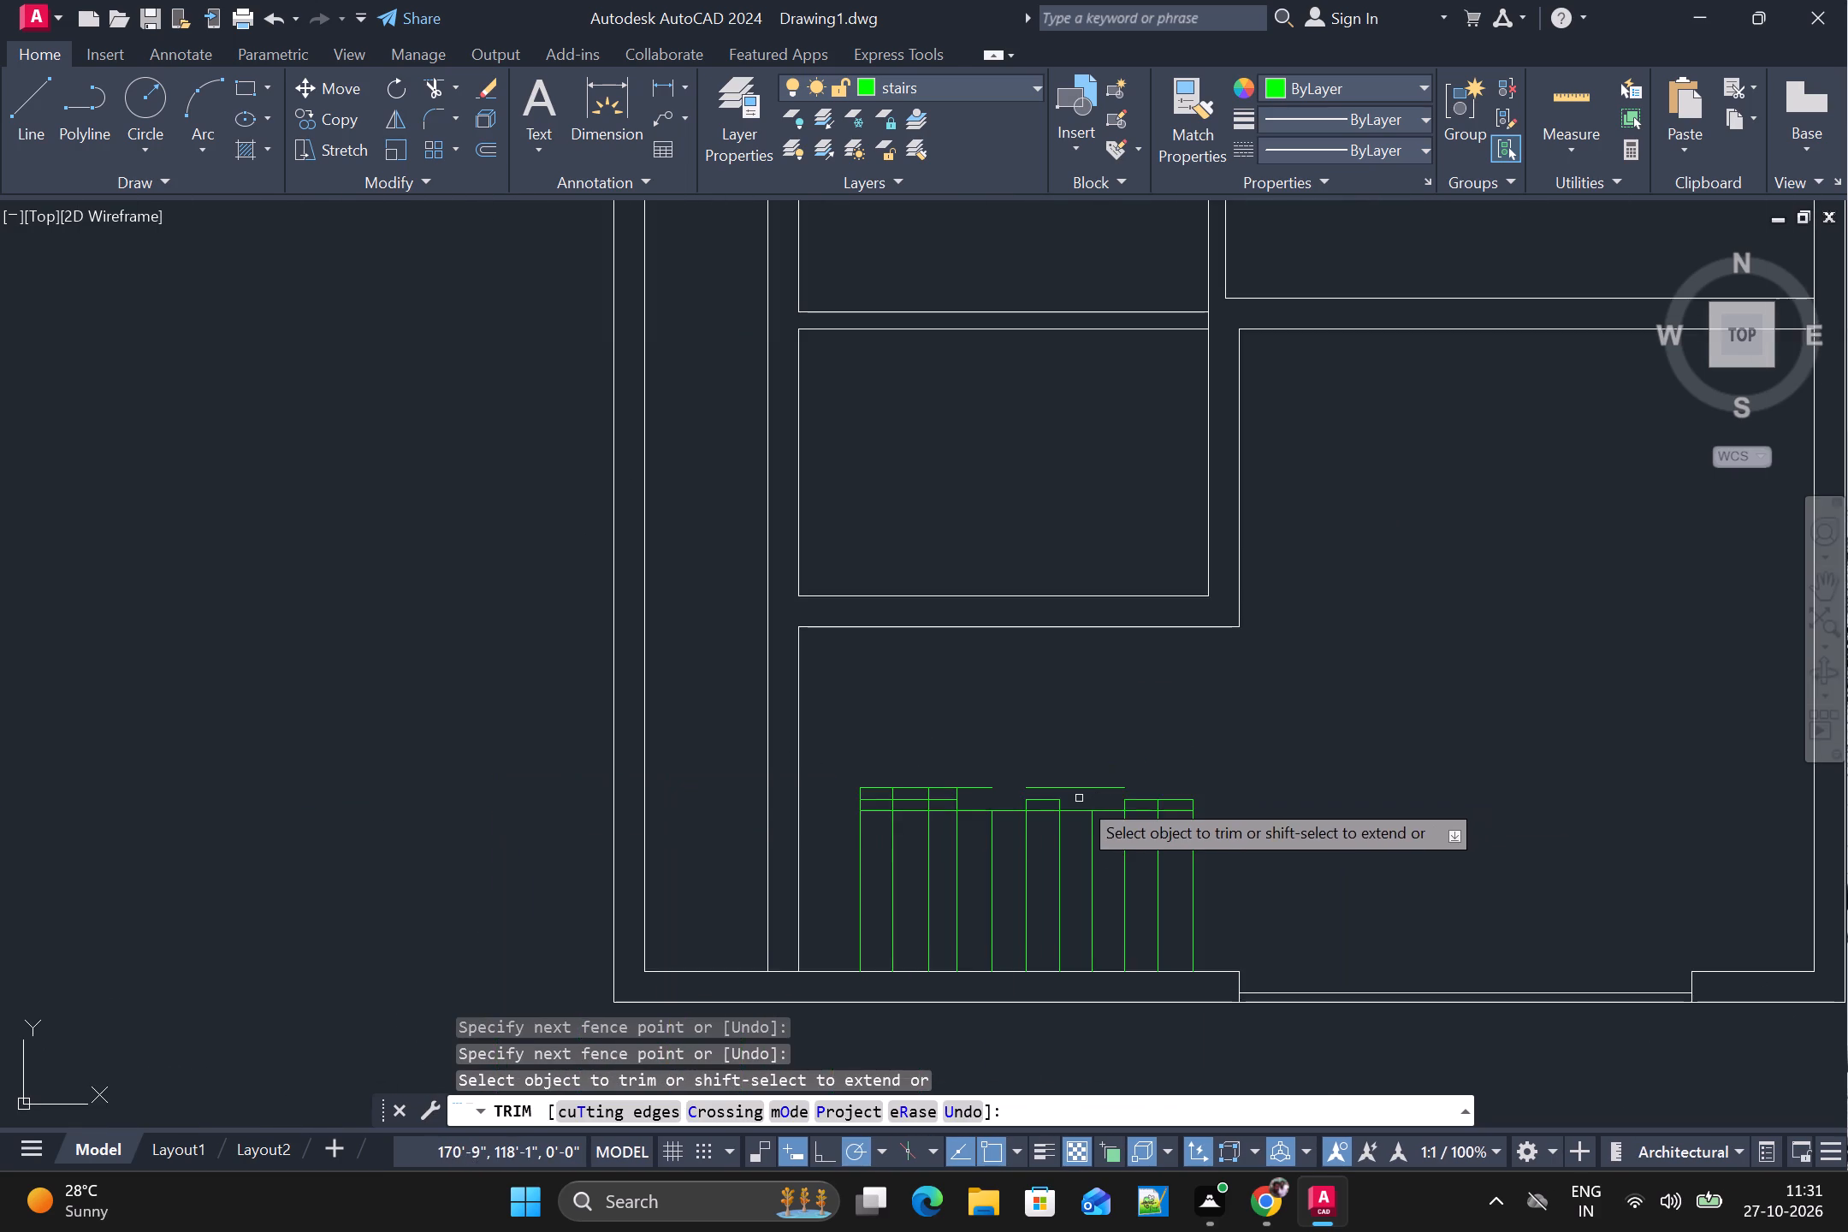
pyautogui.keyDown('alt'); pyautogui.scroll(2, 1081, 798); pyautogui.keyUp('alt')
pyautogui.keyDown('alt'); pyautogui.moveTo(1122, 761); pyautogui.dragTo(1061, 795); pyautogui.keyUp('alt')
pyautogui.keyDown('alt'); pyautogui.moveTo(975, 797); pyautogui.dragTo(1035, 815); pyautogui.keyUp('alt')
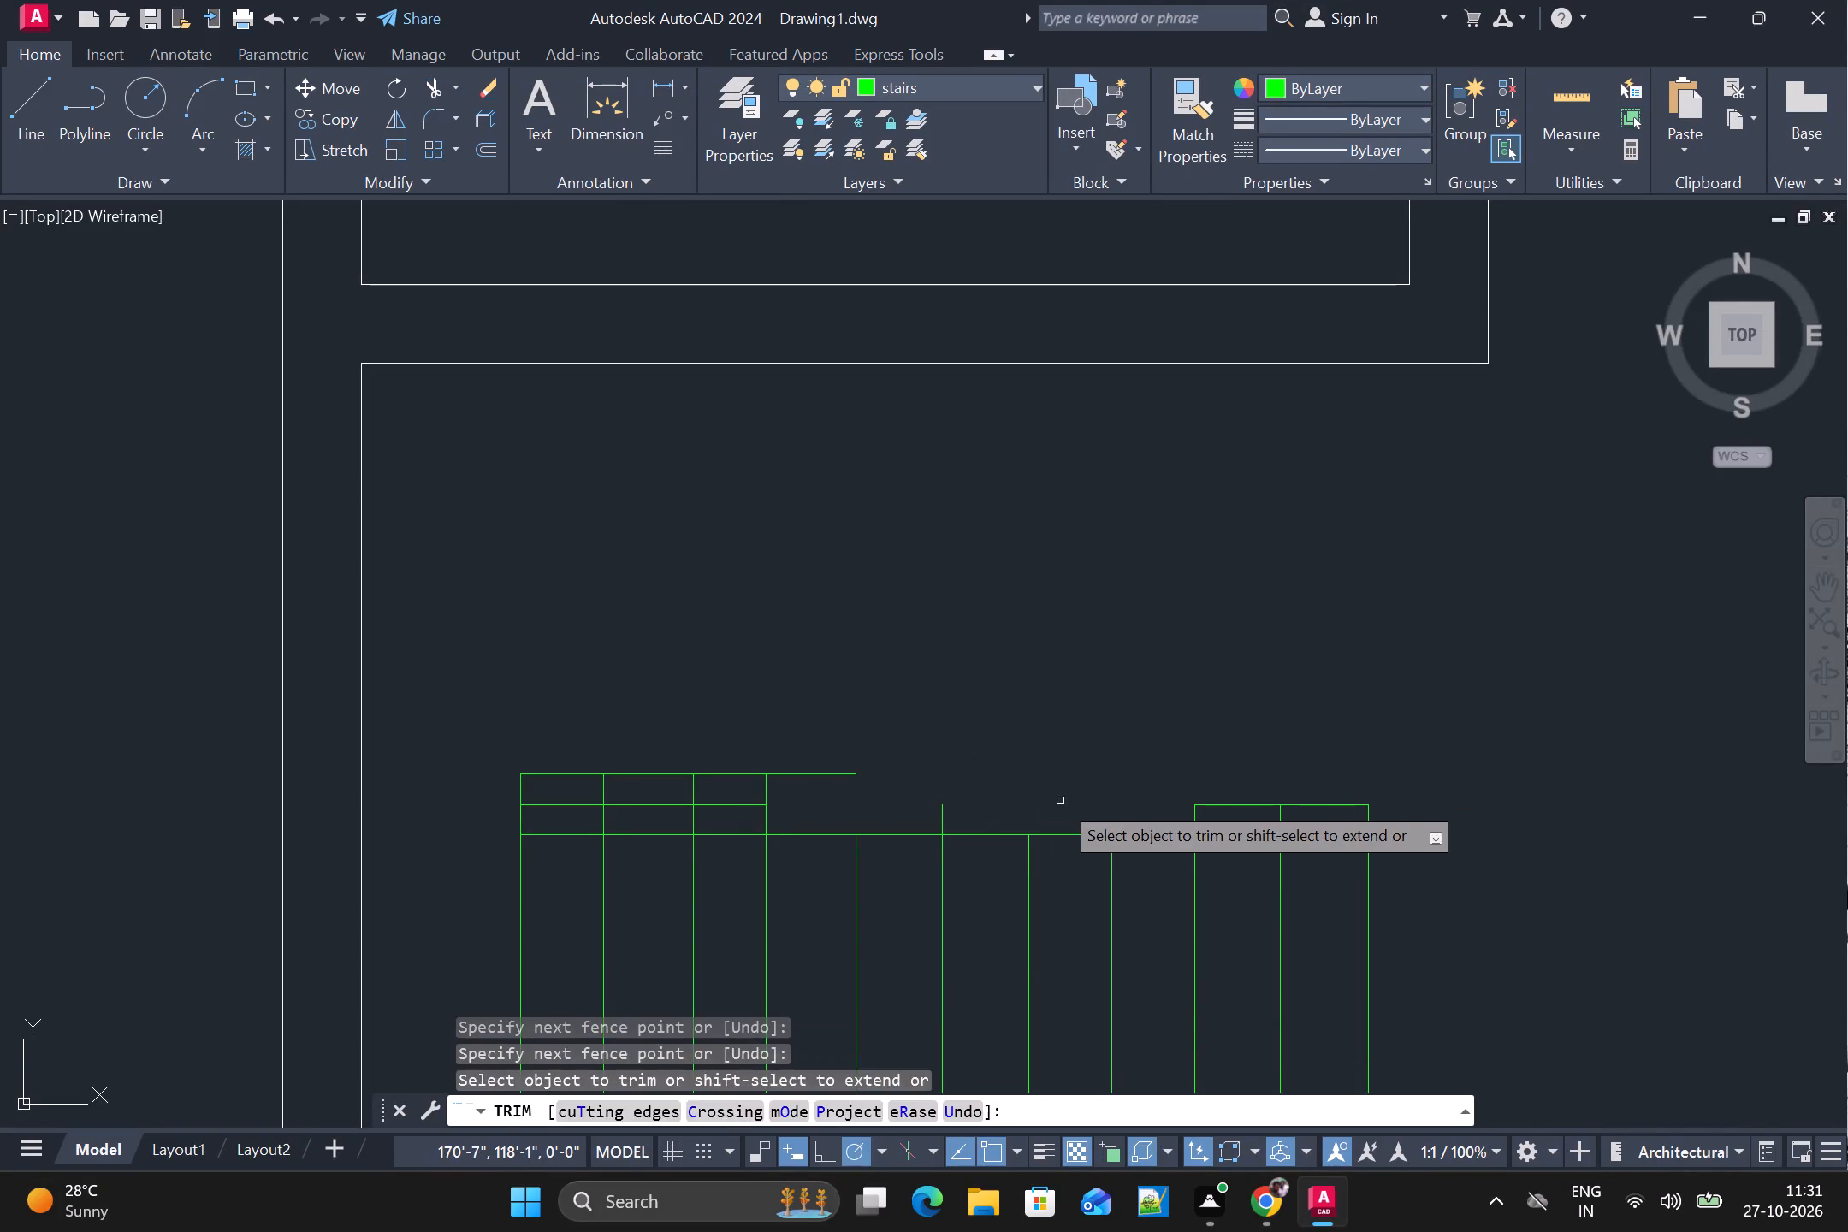
pyautogui.keyDown('alt'); pyautogui.moveTo(1056, 801); pyautogui.dragTo(926, 810); pyautogui.keyUp('alt')
pyautogui.keyDown('alt'); pyautogui.moveTo(1120, 800); pyautogui.dragTo(1330, 824); pyautogui.keyUp('alt')
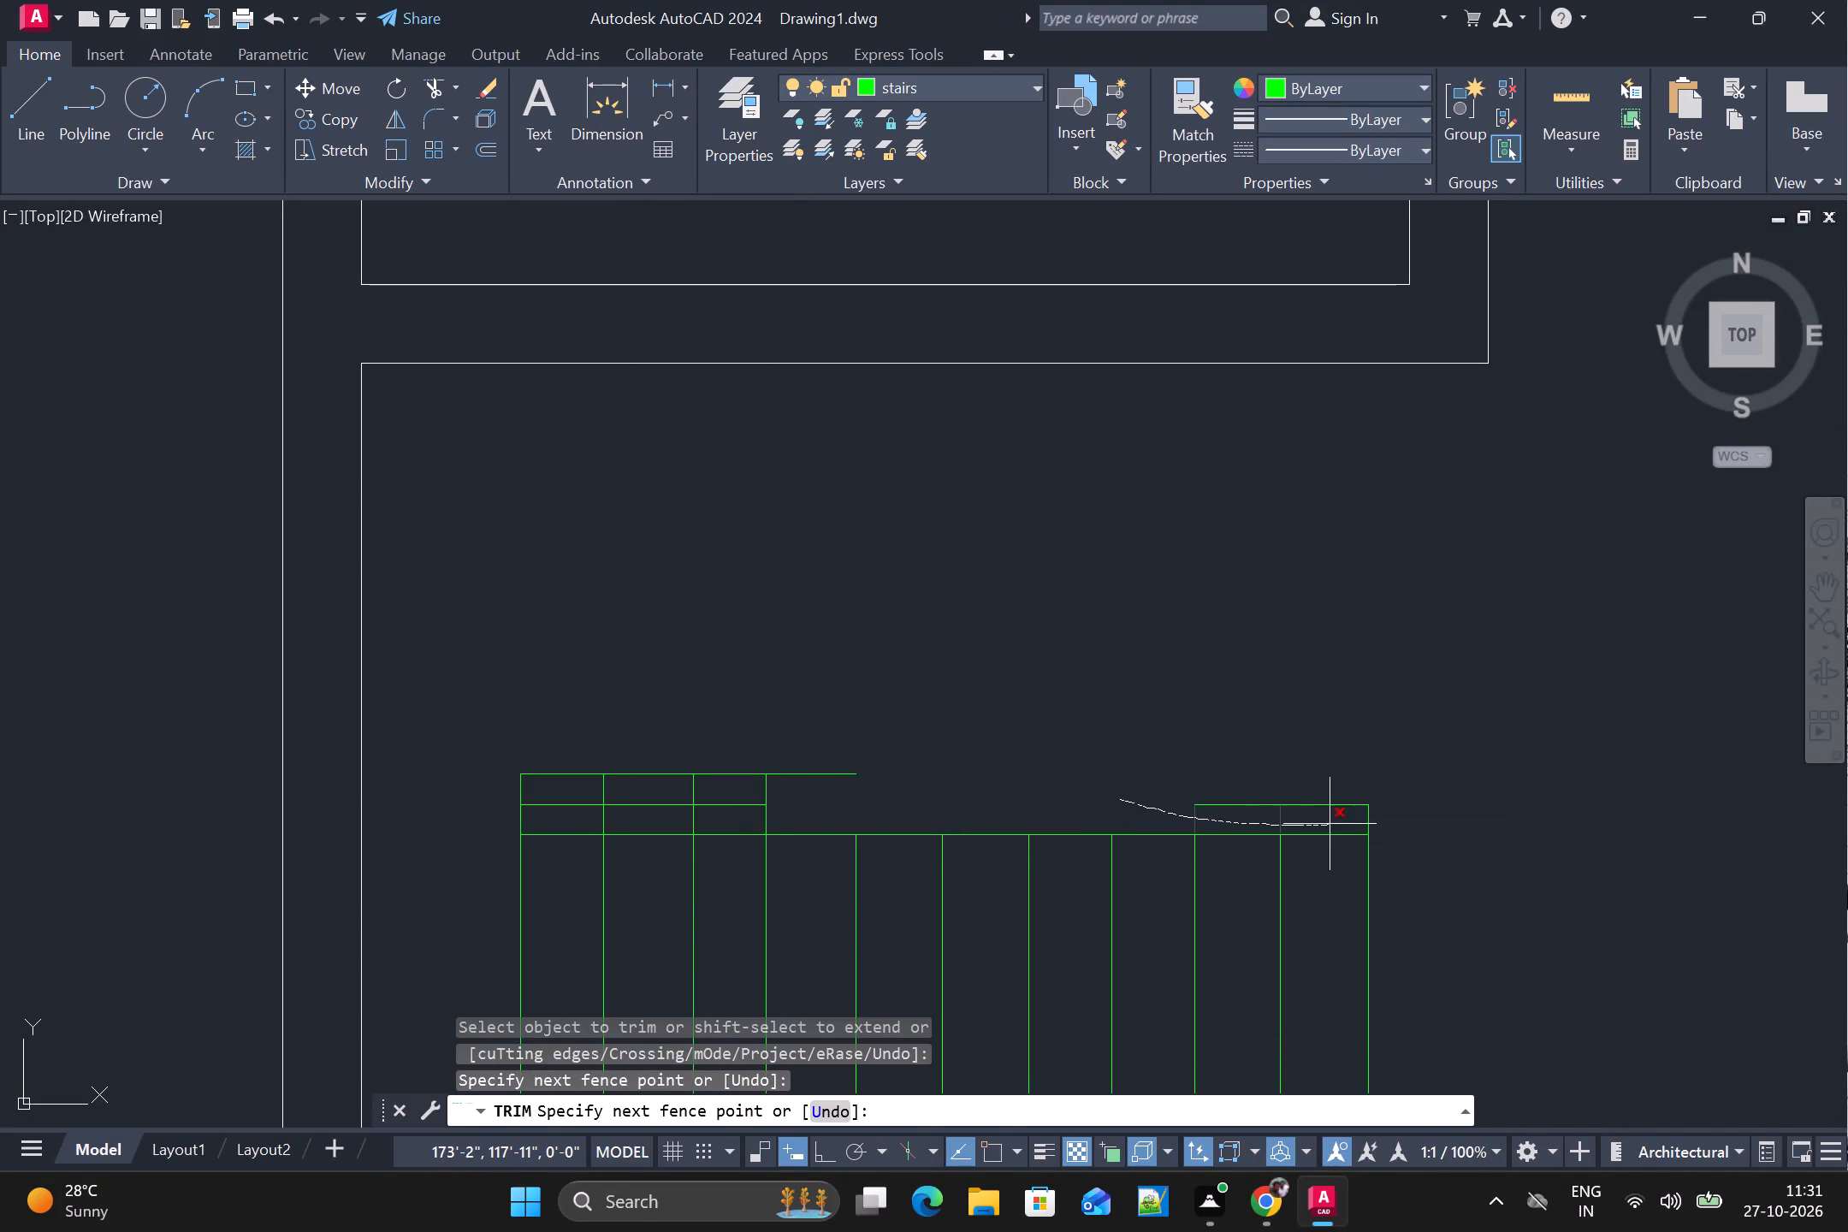
pyautogui.keyDown('alt'); pyautogui.moveTo(1330, 824); pyautogui.dragTo(1415, 820); pyautogui.keyUp('alt')
pyautogui.keyDown('alt'); pyautogui.scroll(-2, 1422, 826); pyautogui.keyUp('alt')
pyautogui.keyDown('alt'); pyautogui.scroll(3, 1380, 826); pyautogui.keyUp('alt')
pyautogui.keyDown('alt'); pyautogui.click(1366, 802); pyautogui.keyUp('alt')
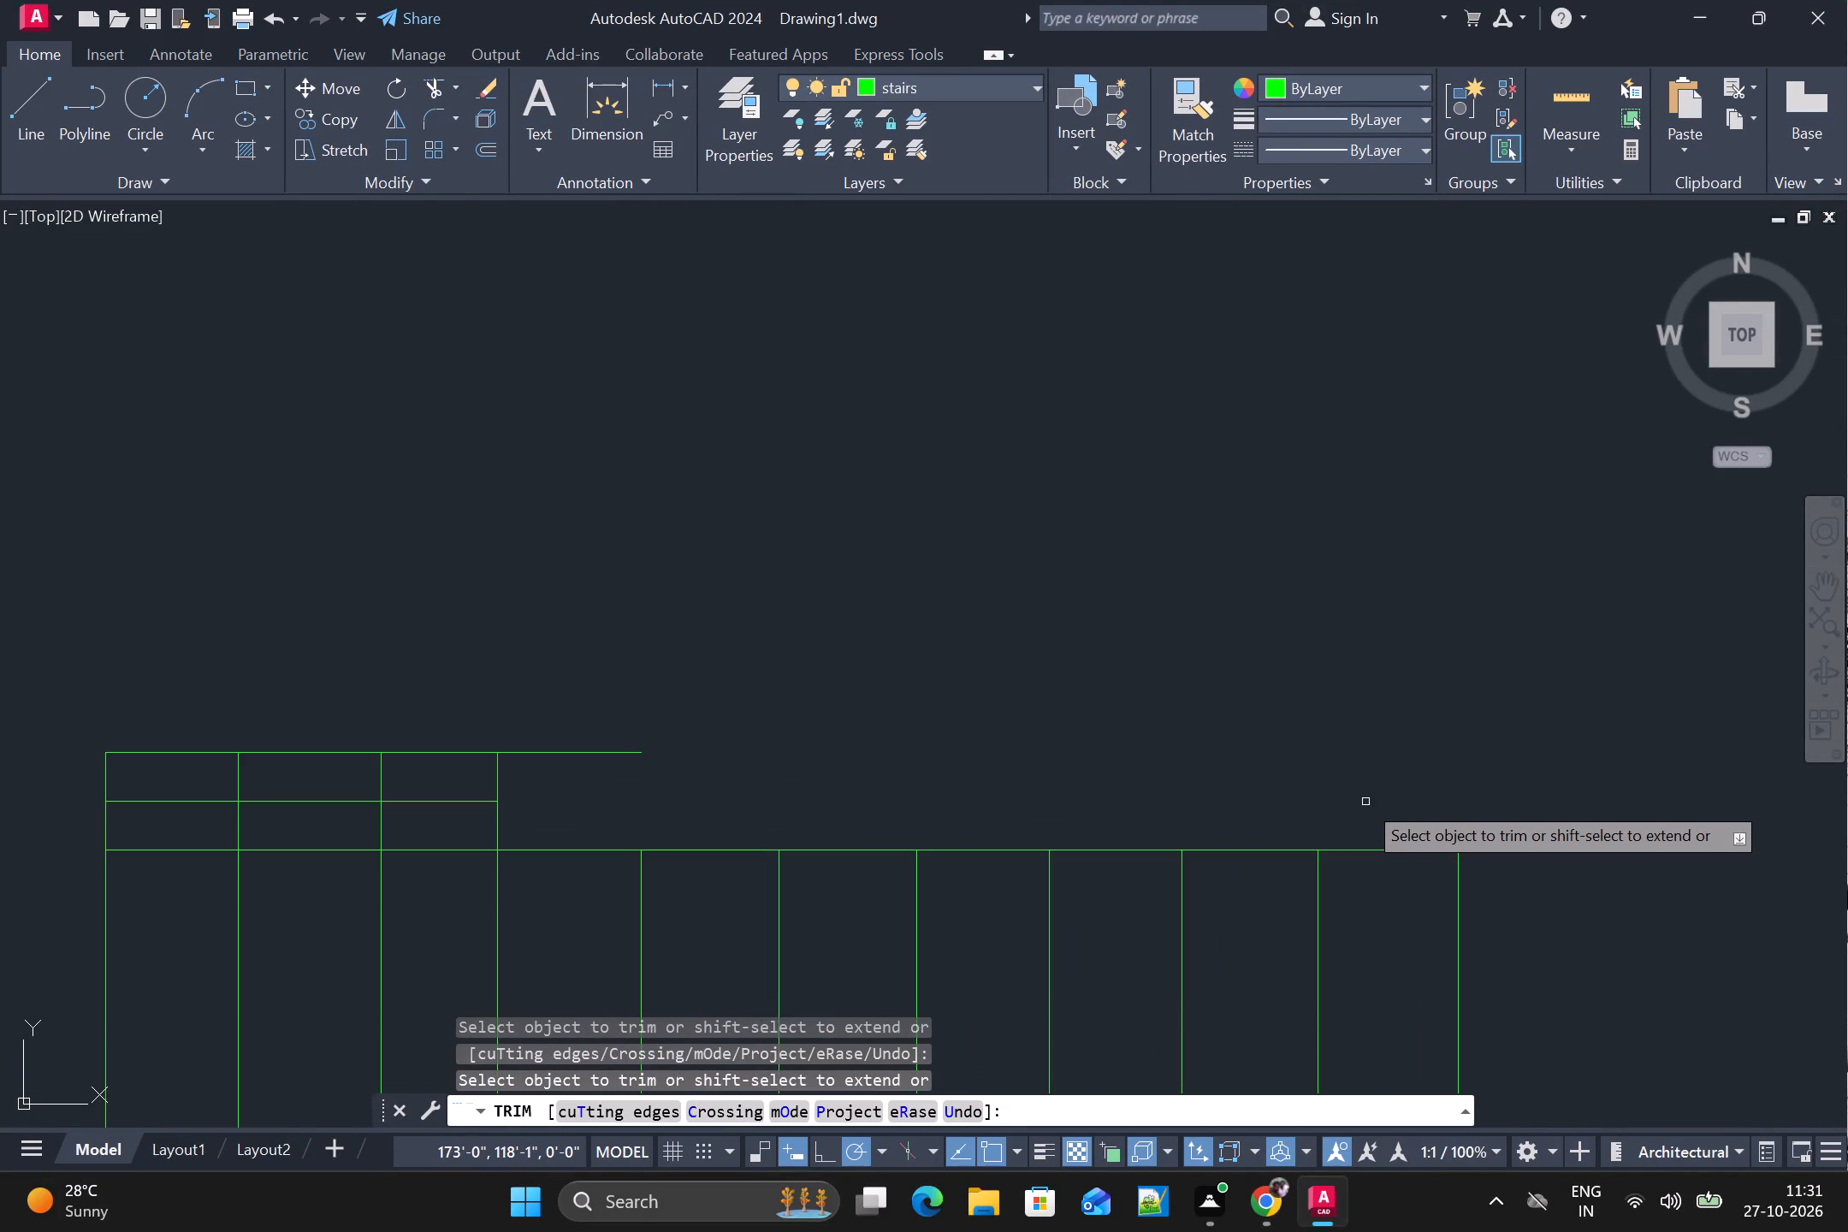
# Trim the leftover upper and middle line pieces and tread stubs over the four westernmost treads, down to the lower horizontal line.
pyautogui.keyDown('alt'); pyautogui.scroll(-3, 1399, 812); pyautogui.keyUp('alt')
pyautogui.keyDown('alt'); pyautogui.moveTo(1001, 803); pyautogui.dragTo(1110, 791, button='middle'); pyautogui.keyUp('alt')
pyautogui.keyDown('alt'); pyautogui.scroll(3, 1353, 786); pyautogui.keyUp('alt')
pyautogui.keyDown('alt'); pyautogui.moveTo(1331, 792); pyautogui.dragTo(1075, 814); pyautogui.keyUp('alt')
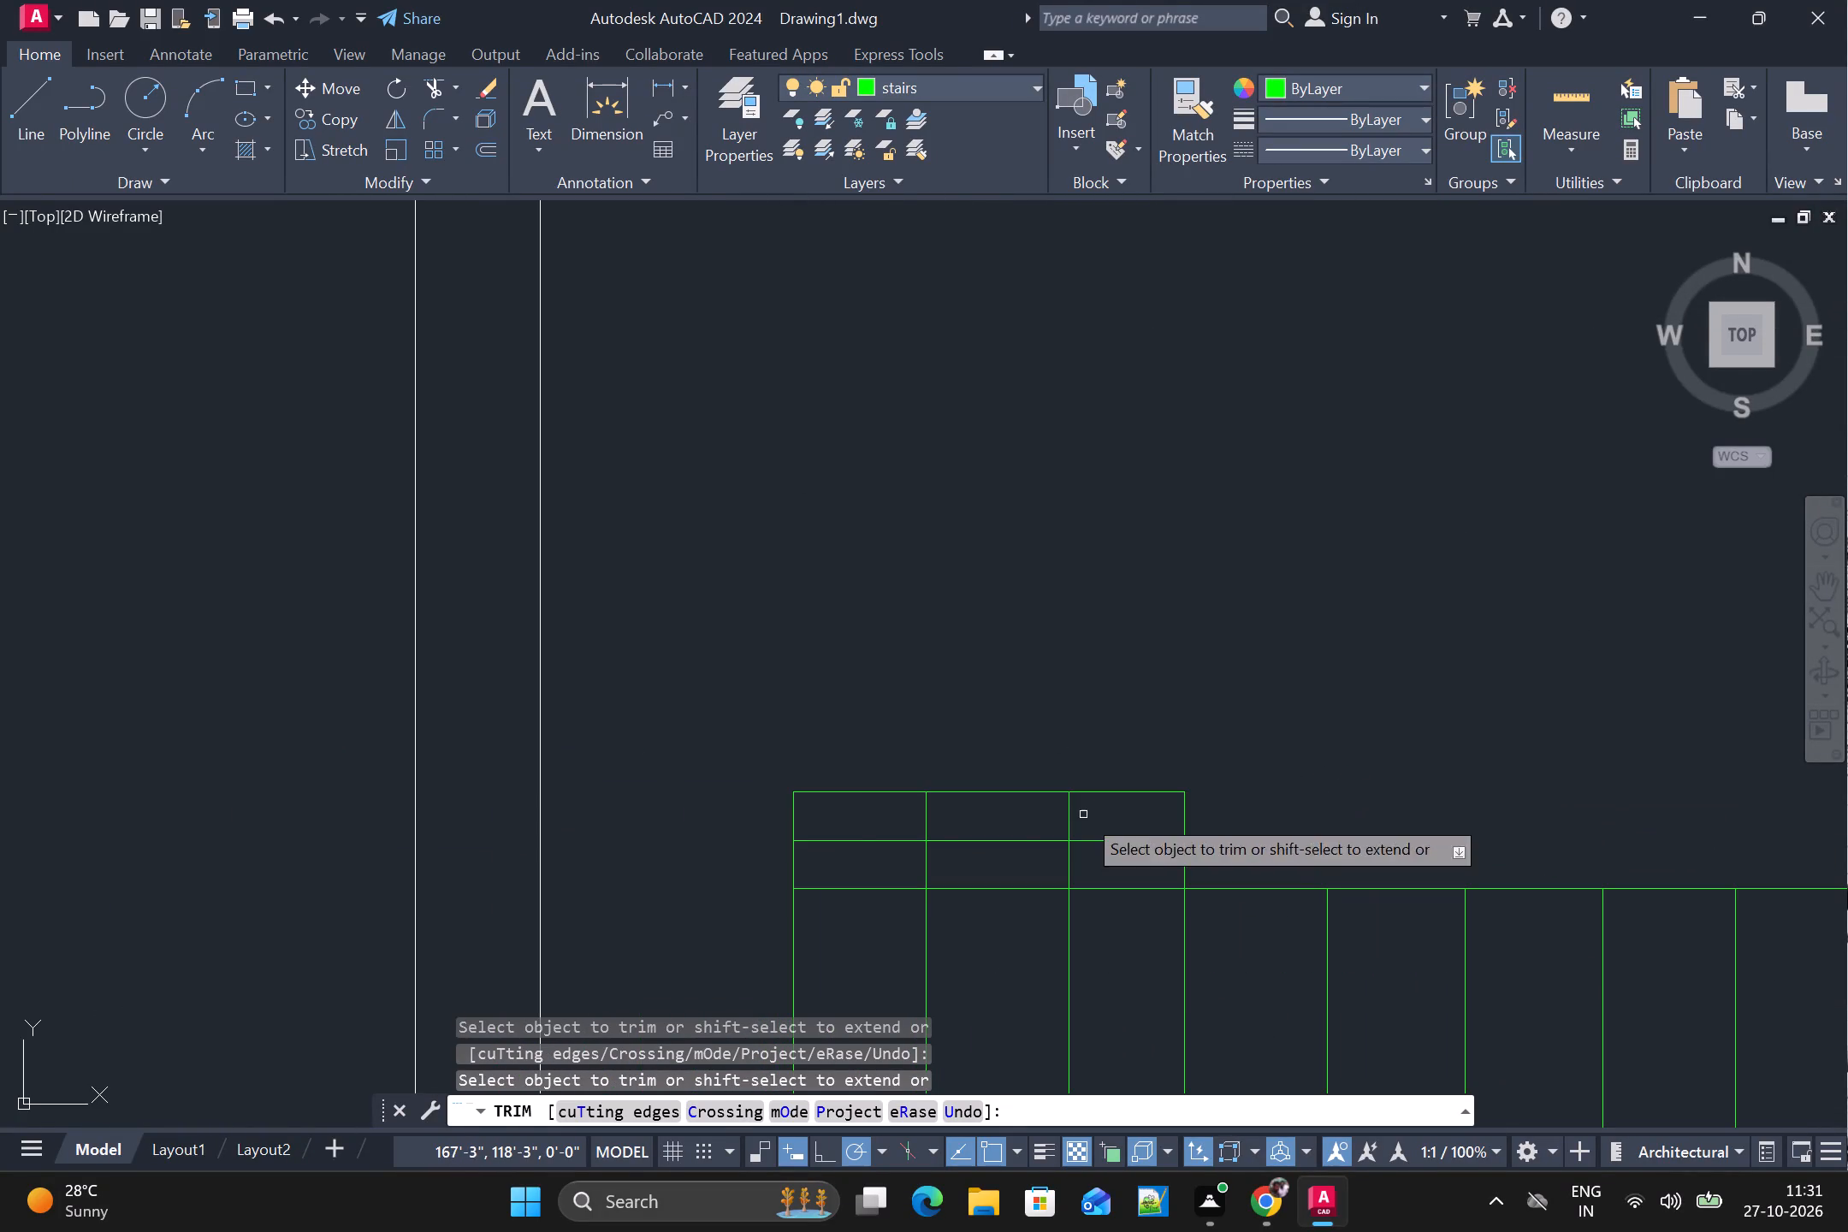
pyautogui.keyDown('alt'); pyautogui.moveTo(1075, 814); pyautogui.dragTo(820, 824); pyautogui.keyUp('alt')
pyautogui.keyDown('alt'); pyautogui.moveTo(844, 759); pyautogui.dragTo(836, 829); pyautogui.keyUp('alt')
pyautogui.keyDown('alt'); pyautogui.moveTo(779, 841); pyautogui.dragTo(1193, 838); pyautogui.keyUp('alt')
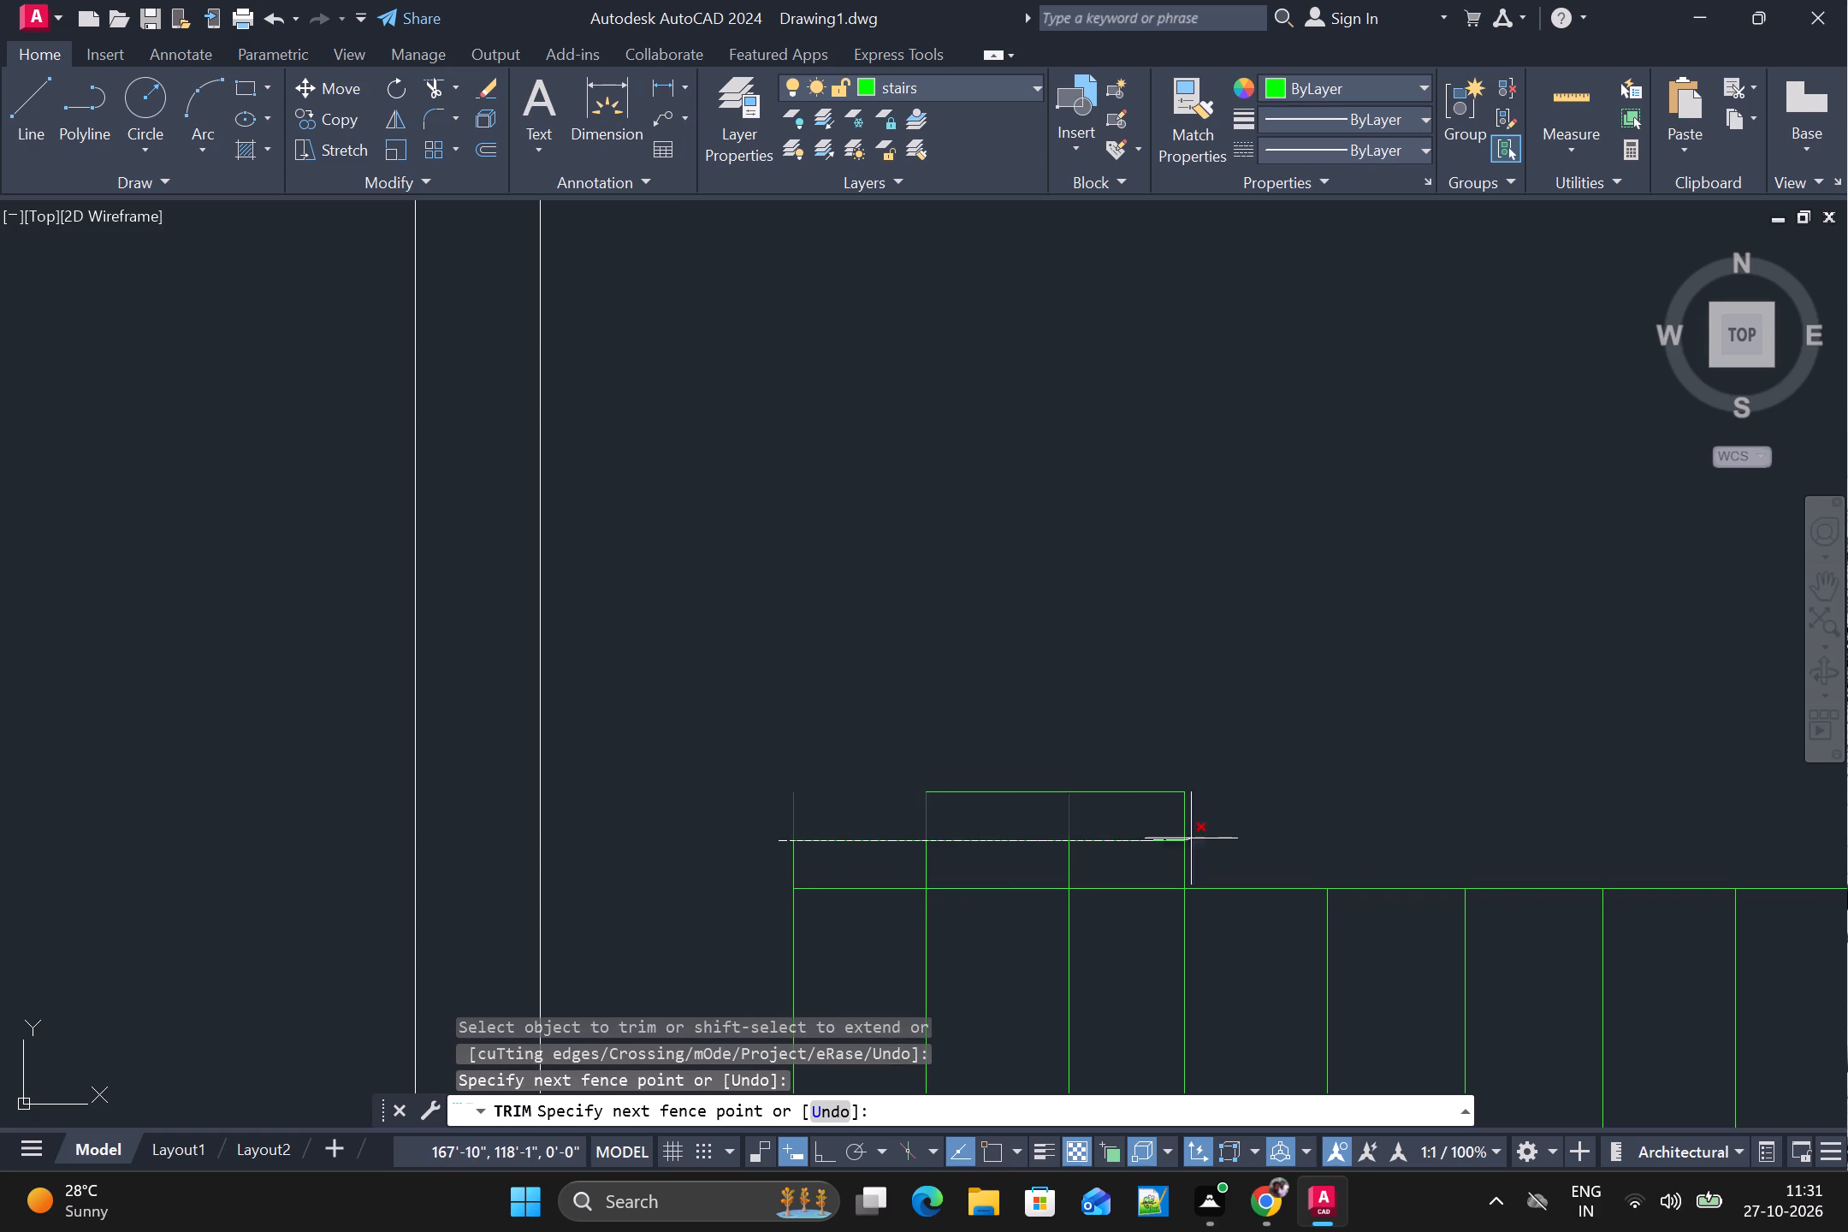
pyautogui.keyDown('alt'); pyautogui.moveTo(1152, 778); pyautogui.dragTo(1045, 832); pyautogui.keyUp('alt')
pyautogui.keyDown('alt'); pyautogui.moveTo(1217, 842); pyautogui.dragTo(829, 841); pyautogui.keyUp('alt')
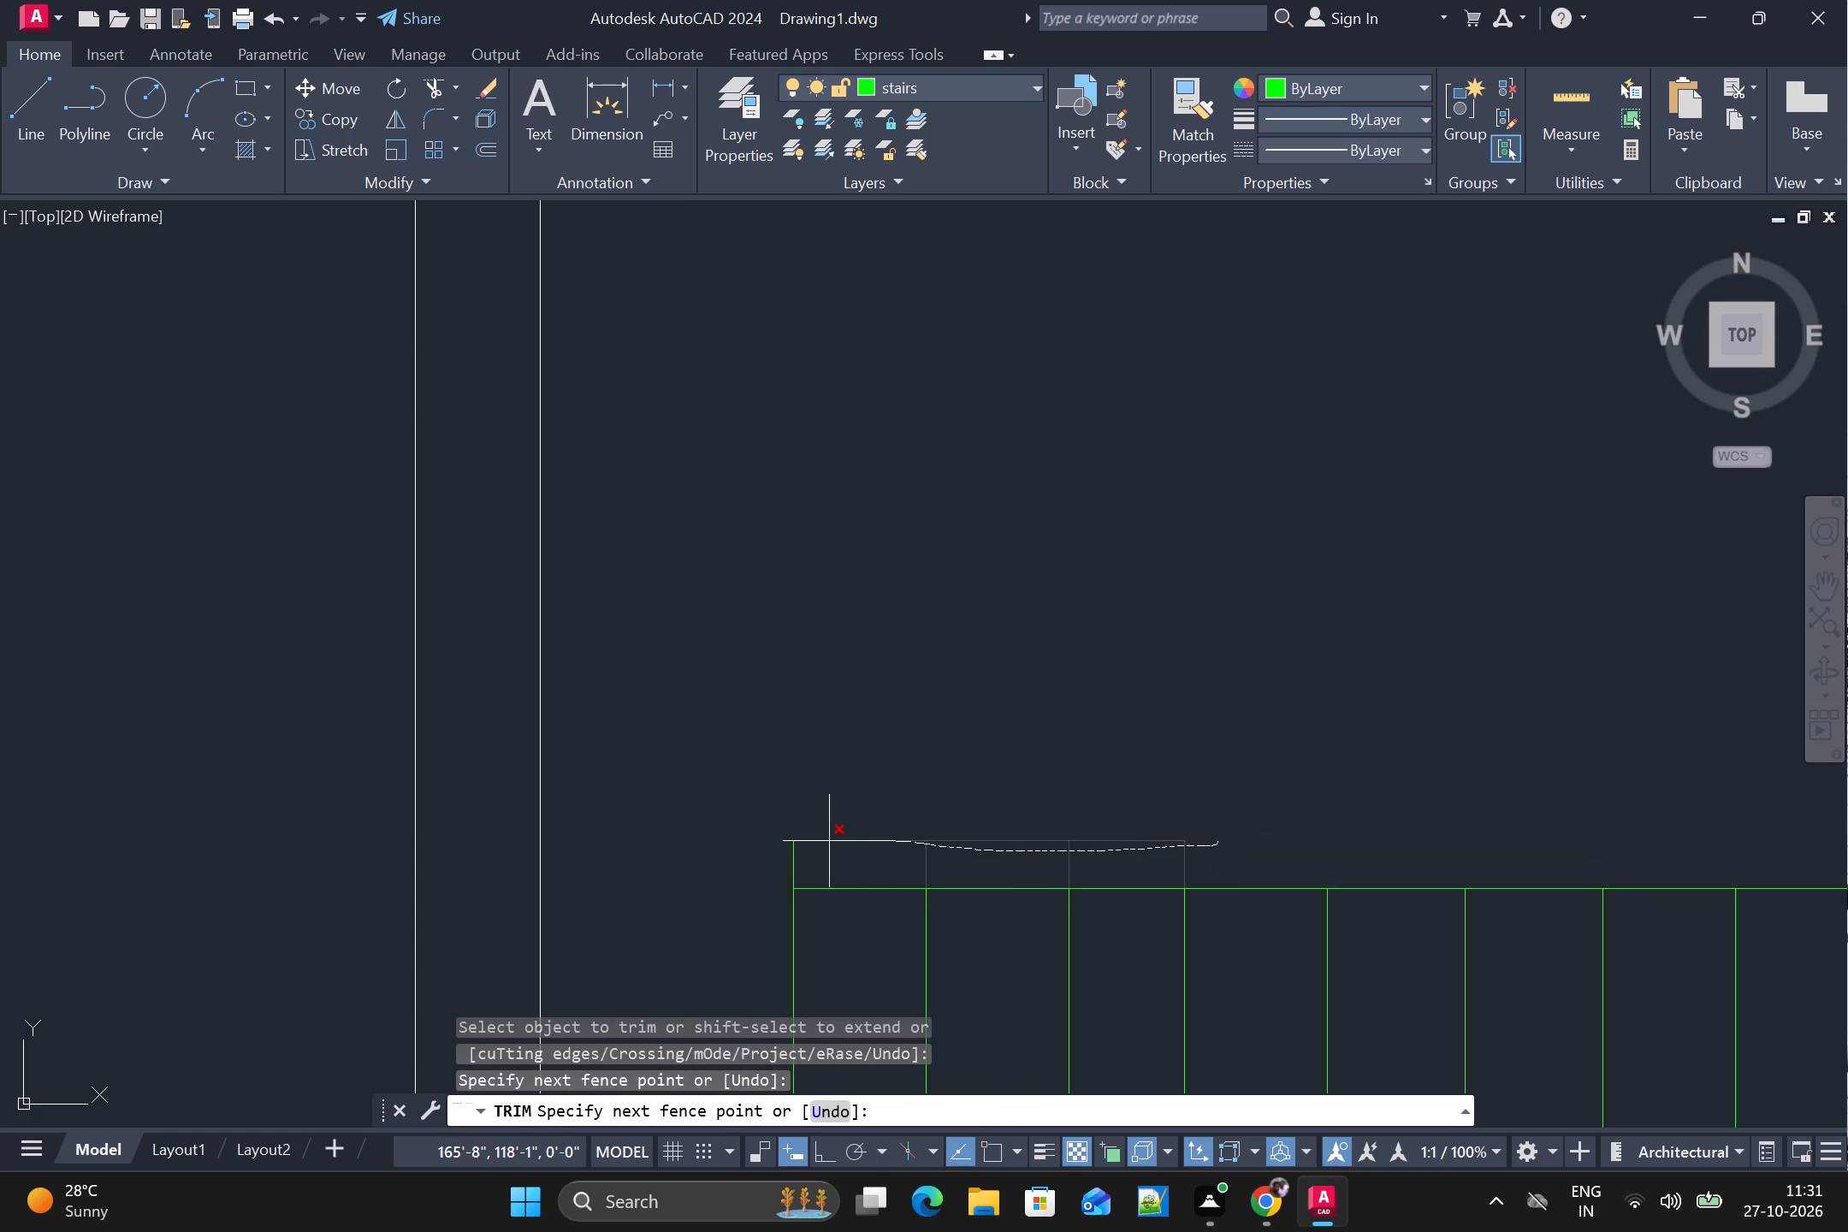
pyautogui.keyDown('alt'); pyautogui.moveTo(829, 841); pyautogui.dragTo(805, 843); pyautogui.keyUp('alt')
pyautogui.keyDown('alt'); pyautogui.moveTo(805, 851); pyautogui.dragTo(791, 858); pyautogui.keyUp('alt')
pyautogui.keyDown('alt'); pyautogui.scroll(-2, 782, 858); pyautogui.keyUp('alt')
pyautogui.keyDown('alt'); pyautogui.scroll(-1, 1252, 819); pyautogui.keyUp('alt')
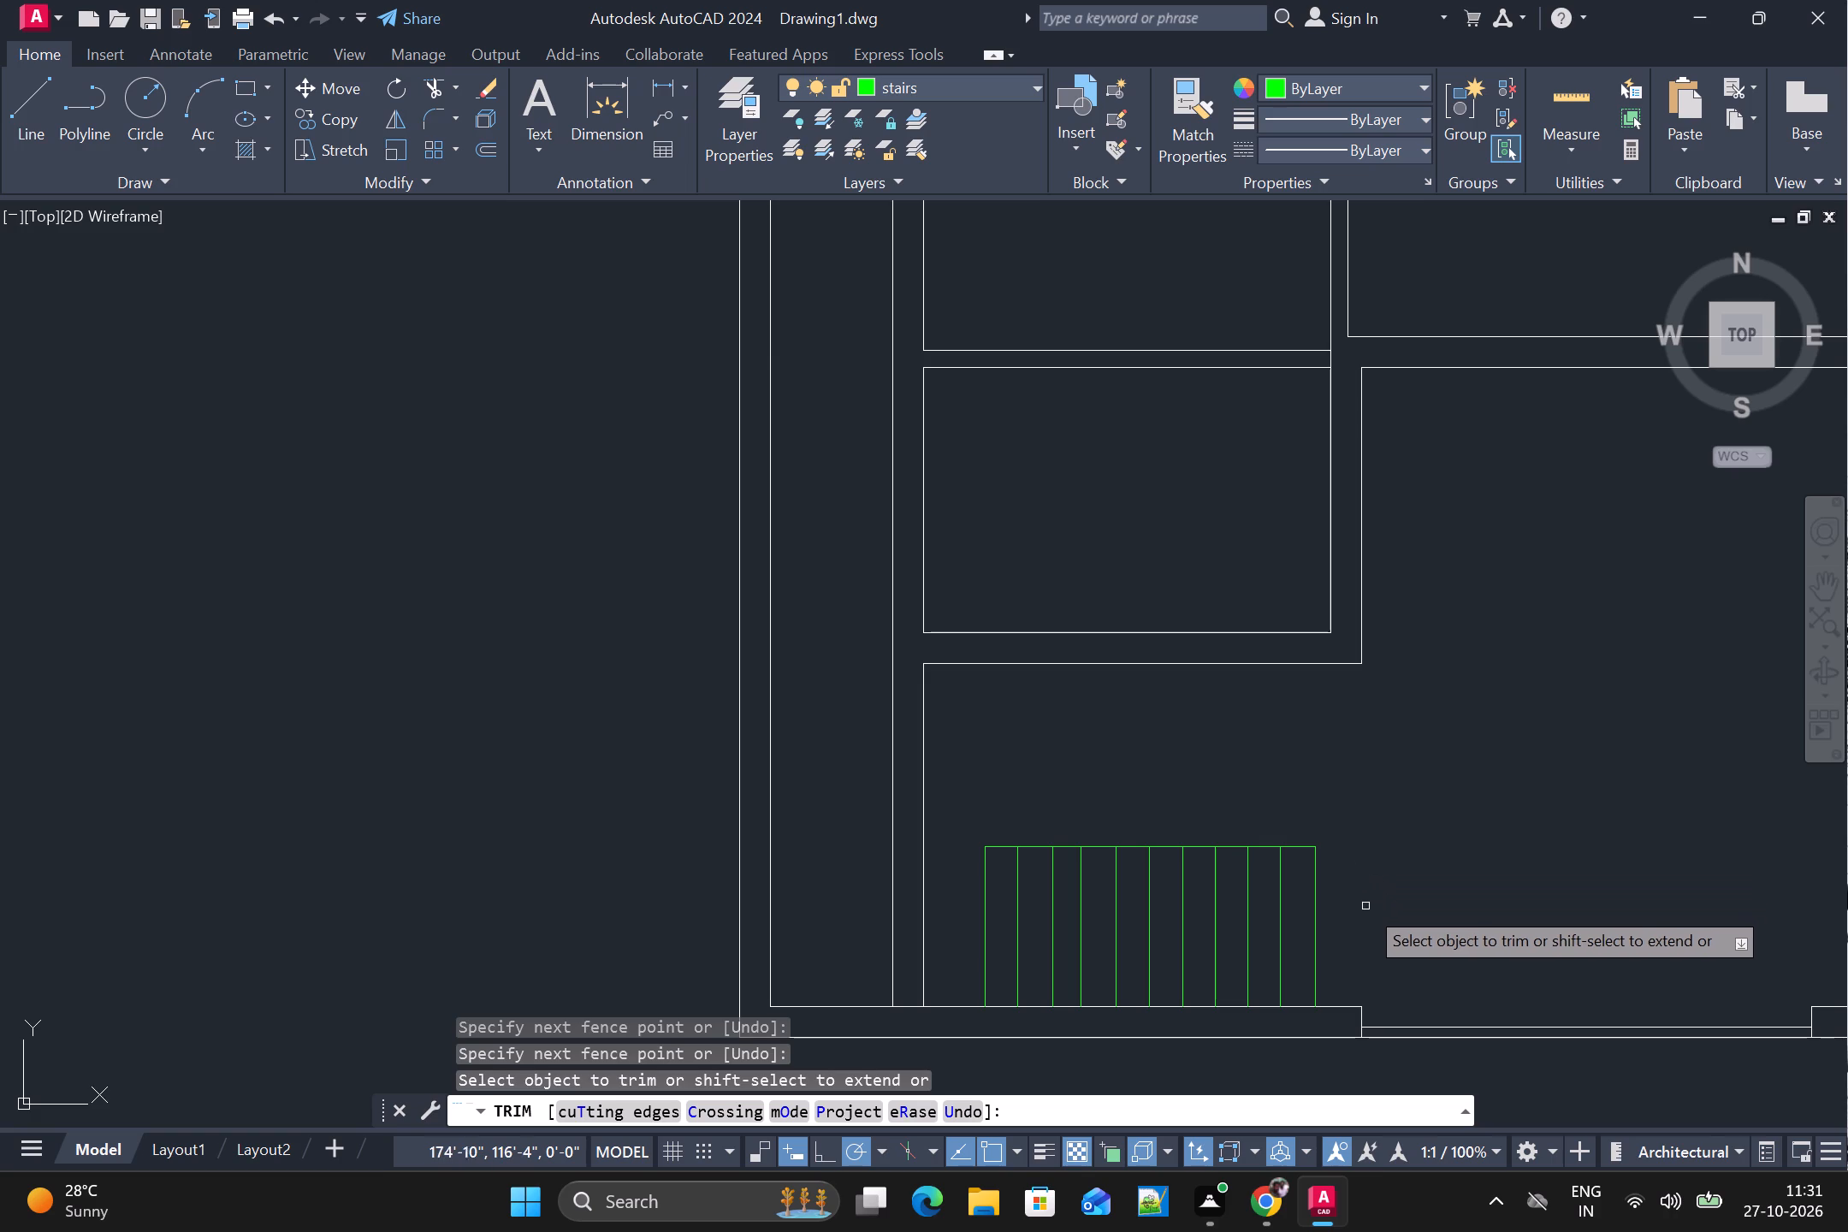
pyautogui.press('space')
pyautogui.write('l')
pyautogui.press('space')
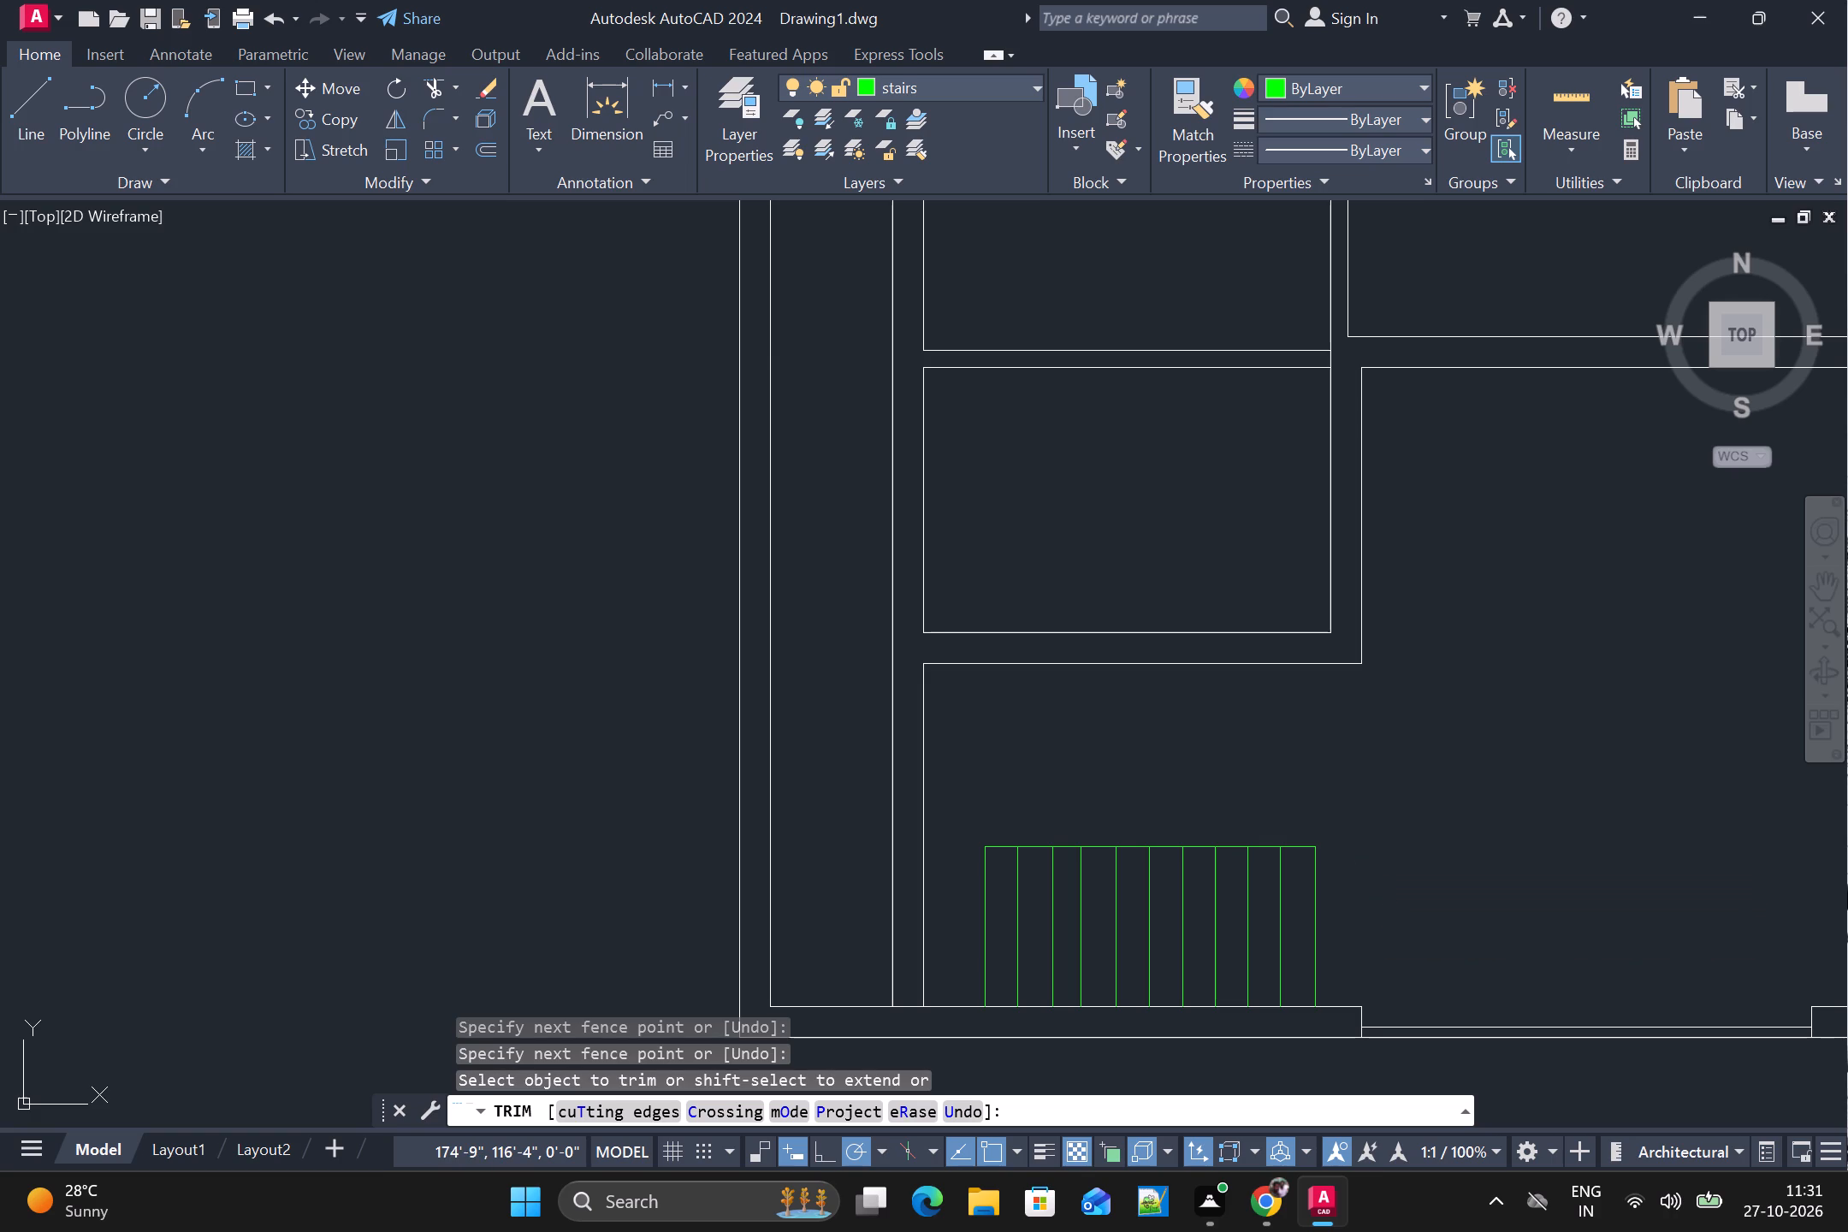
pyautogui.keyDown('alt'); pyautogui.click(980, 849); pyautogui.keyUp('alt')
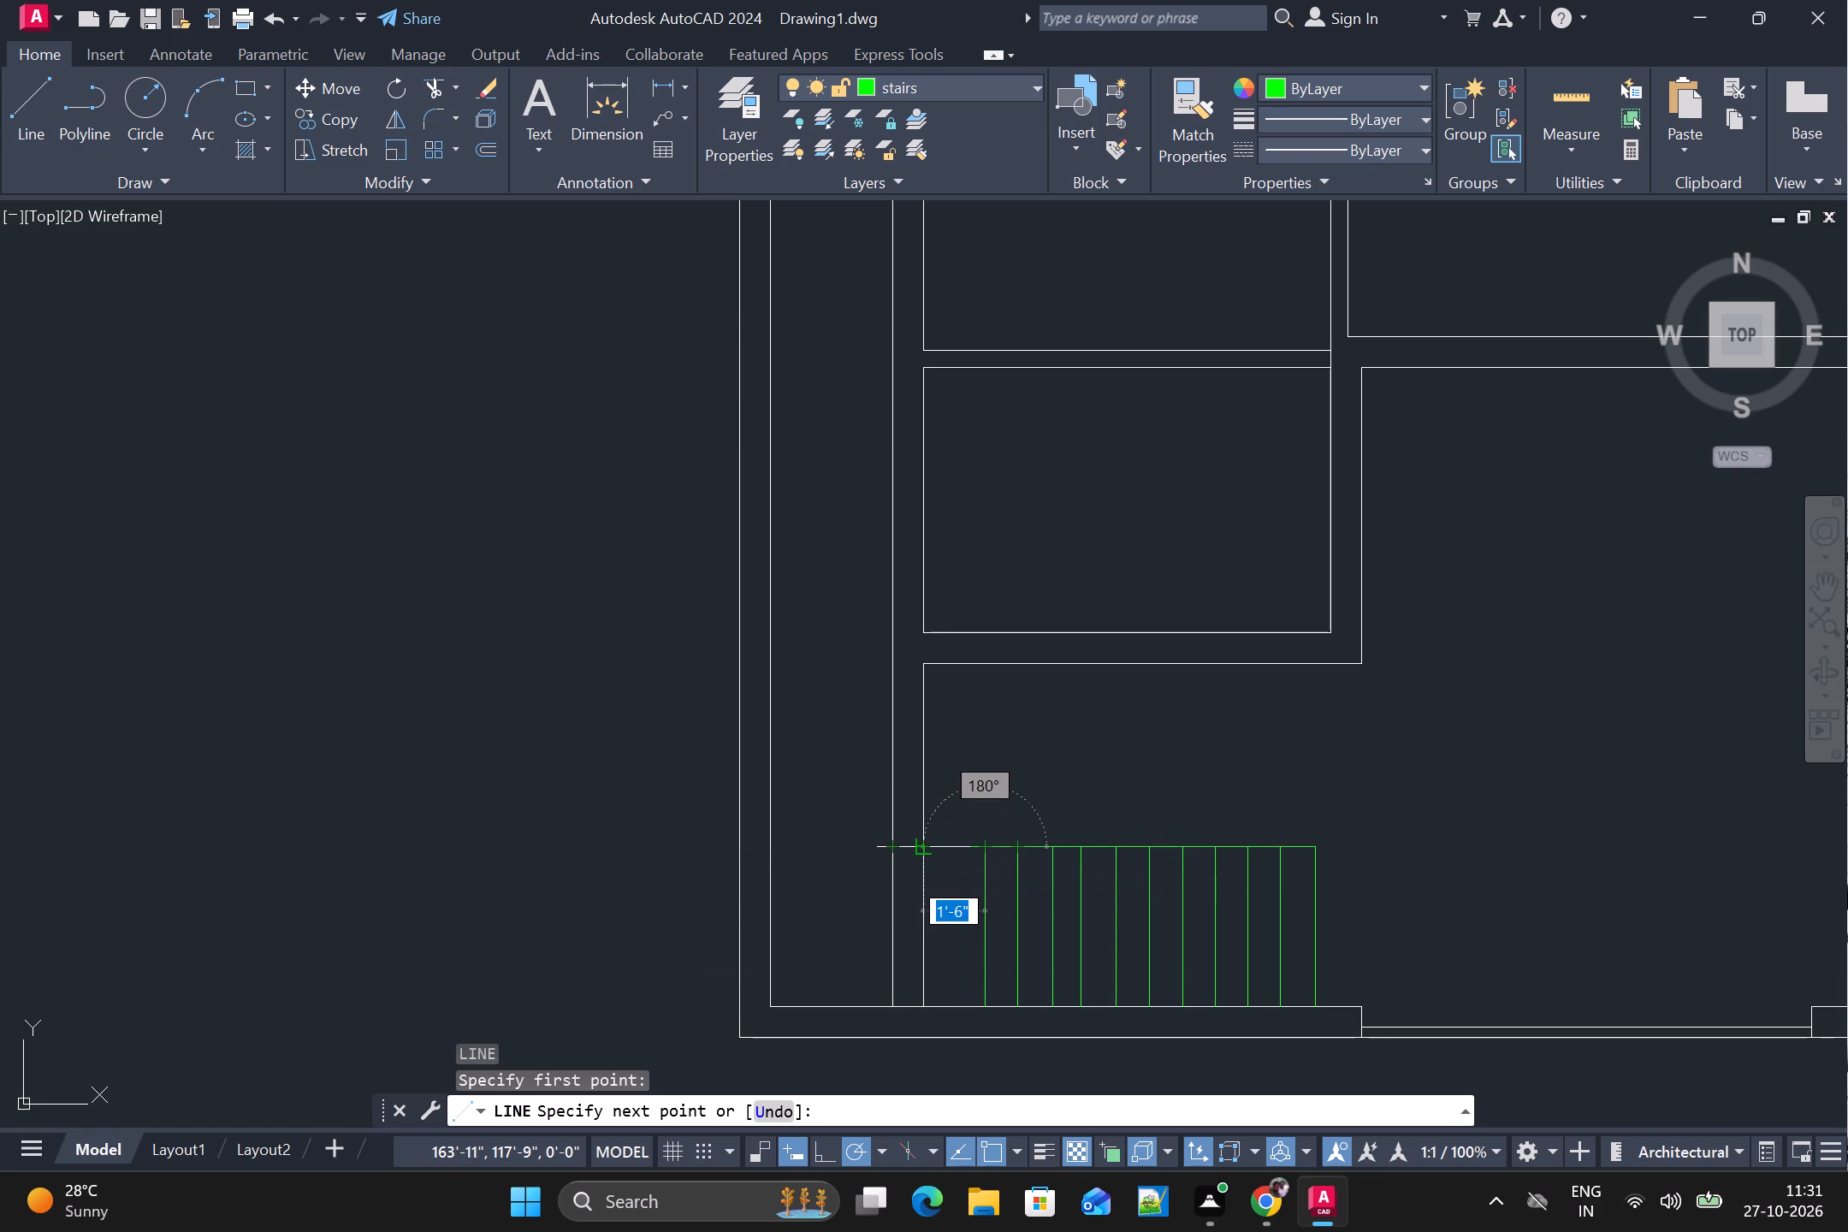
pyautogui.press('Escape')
# Draw a 9" horizontal line from the stair area's northwest inner corner west to the wall's other face.
pyautogui.press('l')
pyautogui.press('space')
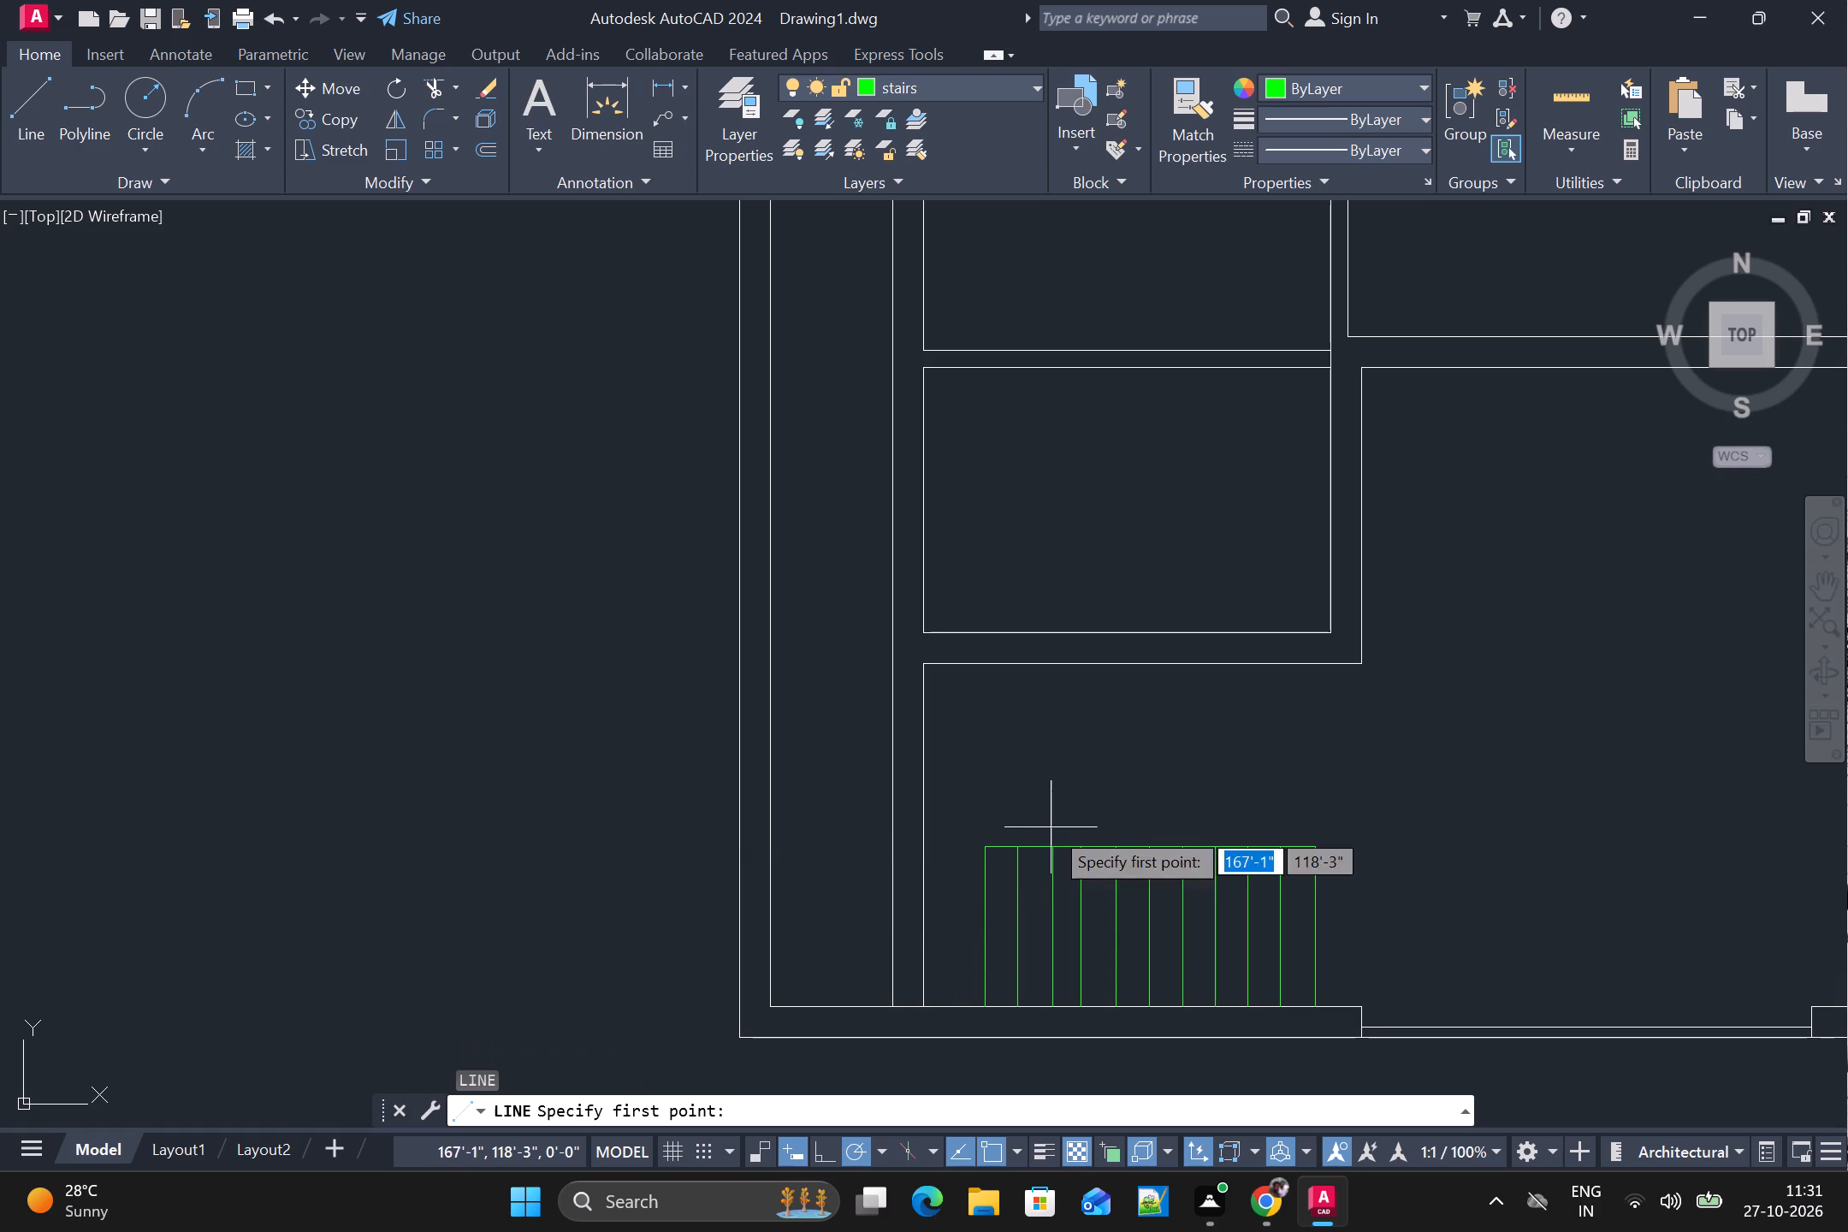
pyautogui.keyDown('alt'); pyautogui.click(916, 659); pyautogui.keyUp('alt')
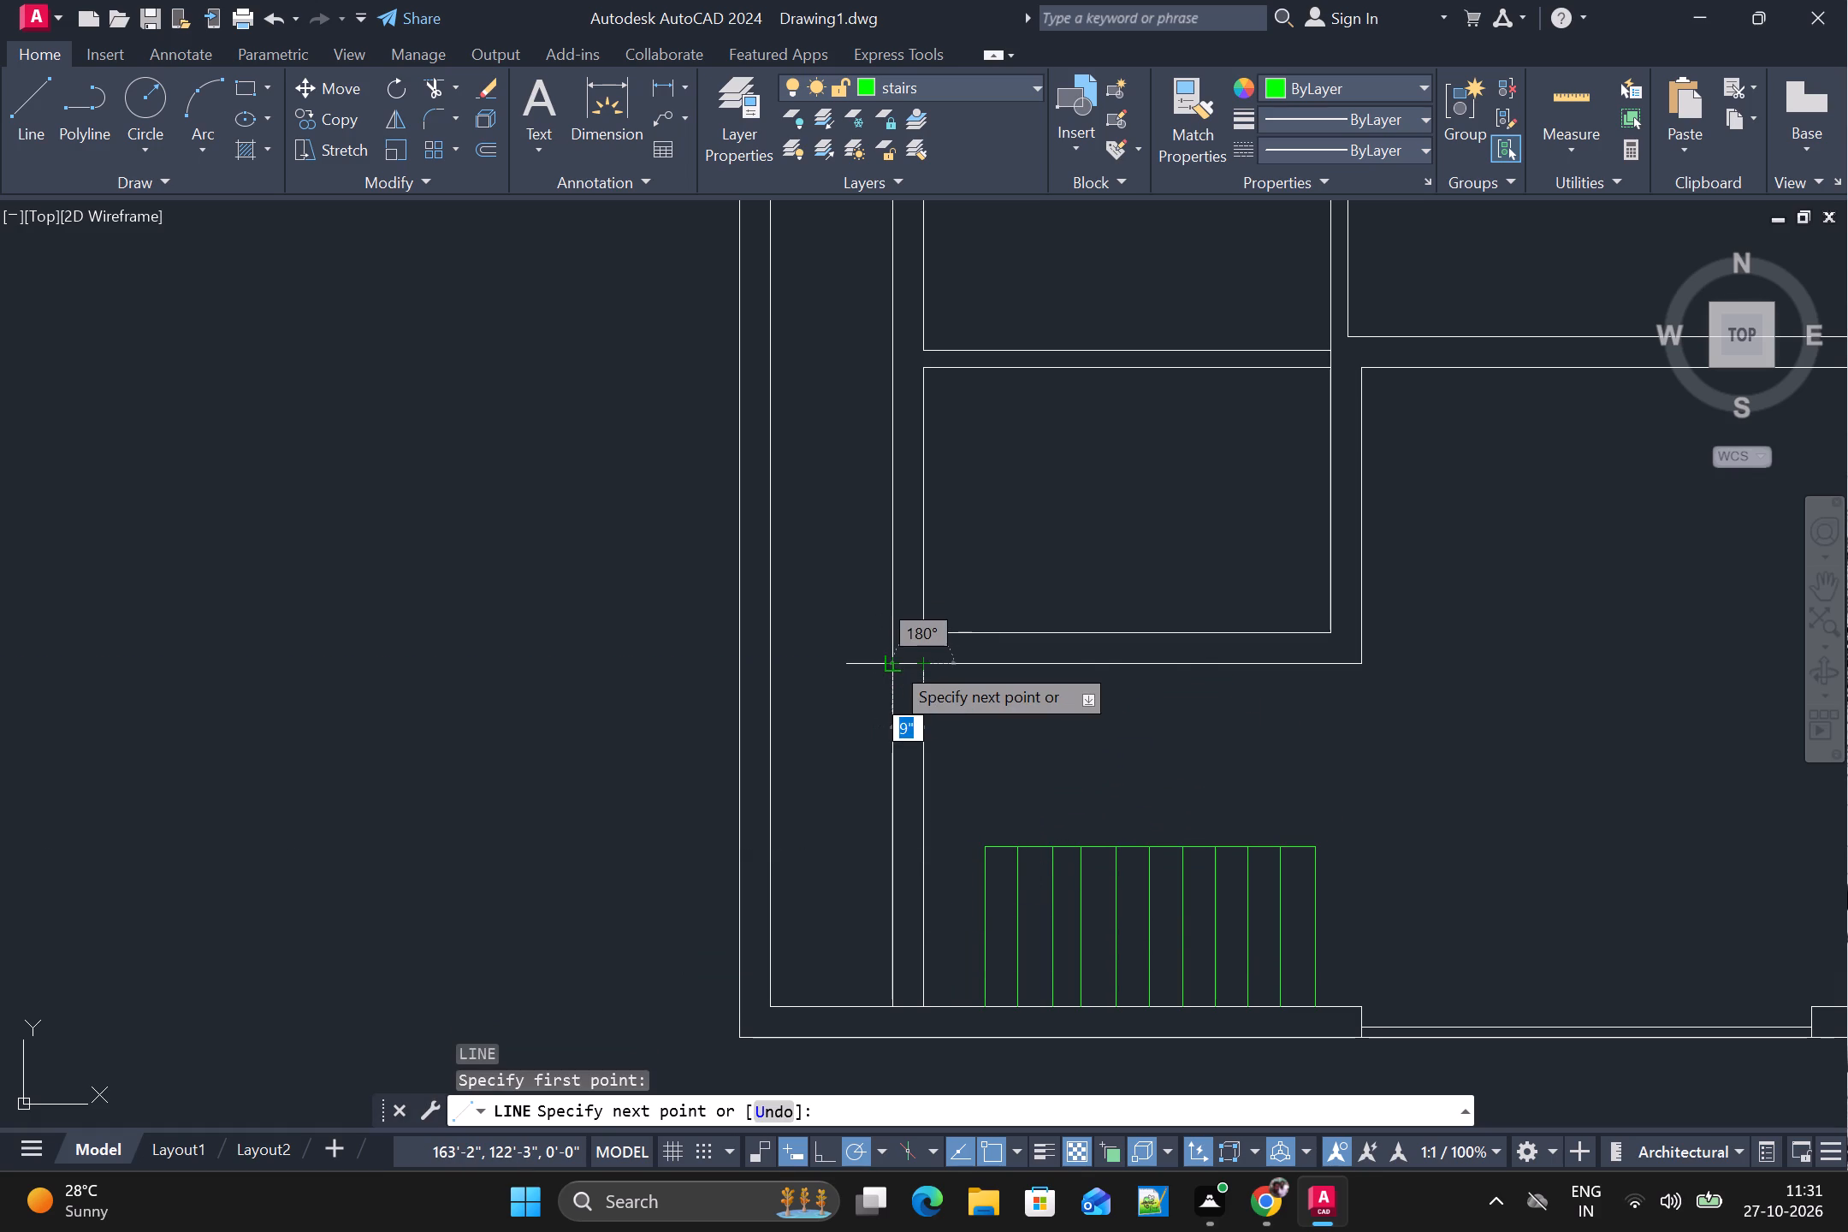
pyautogui.keyDown('alt'); pyautogui.click(891, 662); pyautogui.keyUp('alt')
pyautogui.press('space')
# Trim away the wall's inner vertical line along the west side of the stair area, south of the new 9" line.
pyautogui.keyDown('alt'); pyautogui.scroll(-1, 963, 703); pyautogui.keyUp('alt')
pyautogui.keyDown('alt'); pyautogui.scroll(1, 998, 722); pyautogui.keyUp('alt')
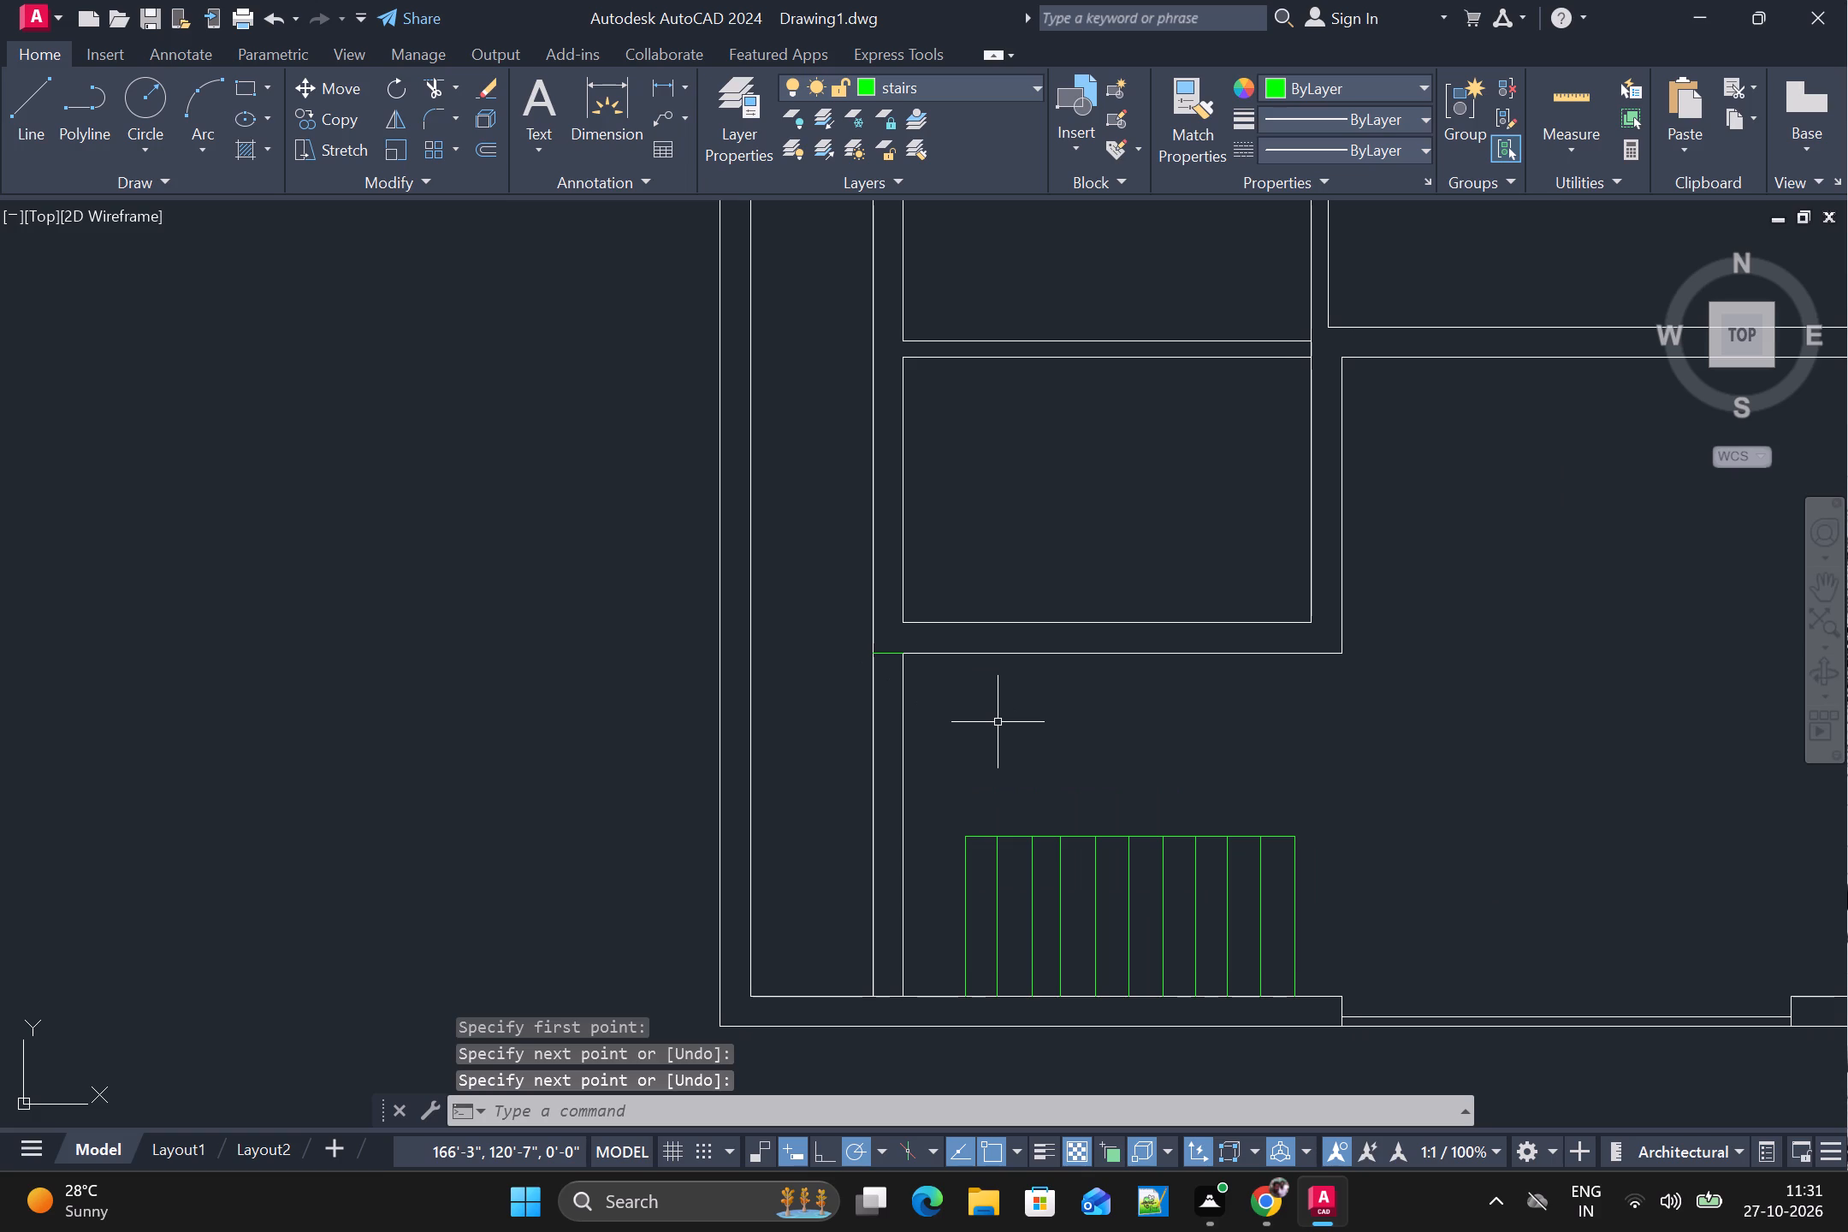
pyautogui.press('t')
pyautogui.write('r')
pyautogui.press('space')
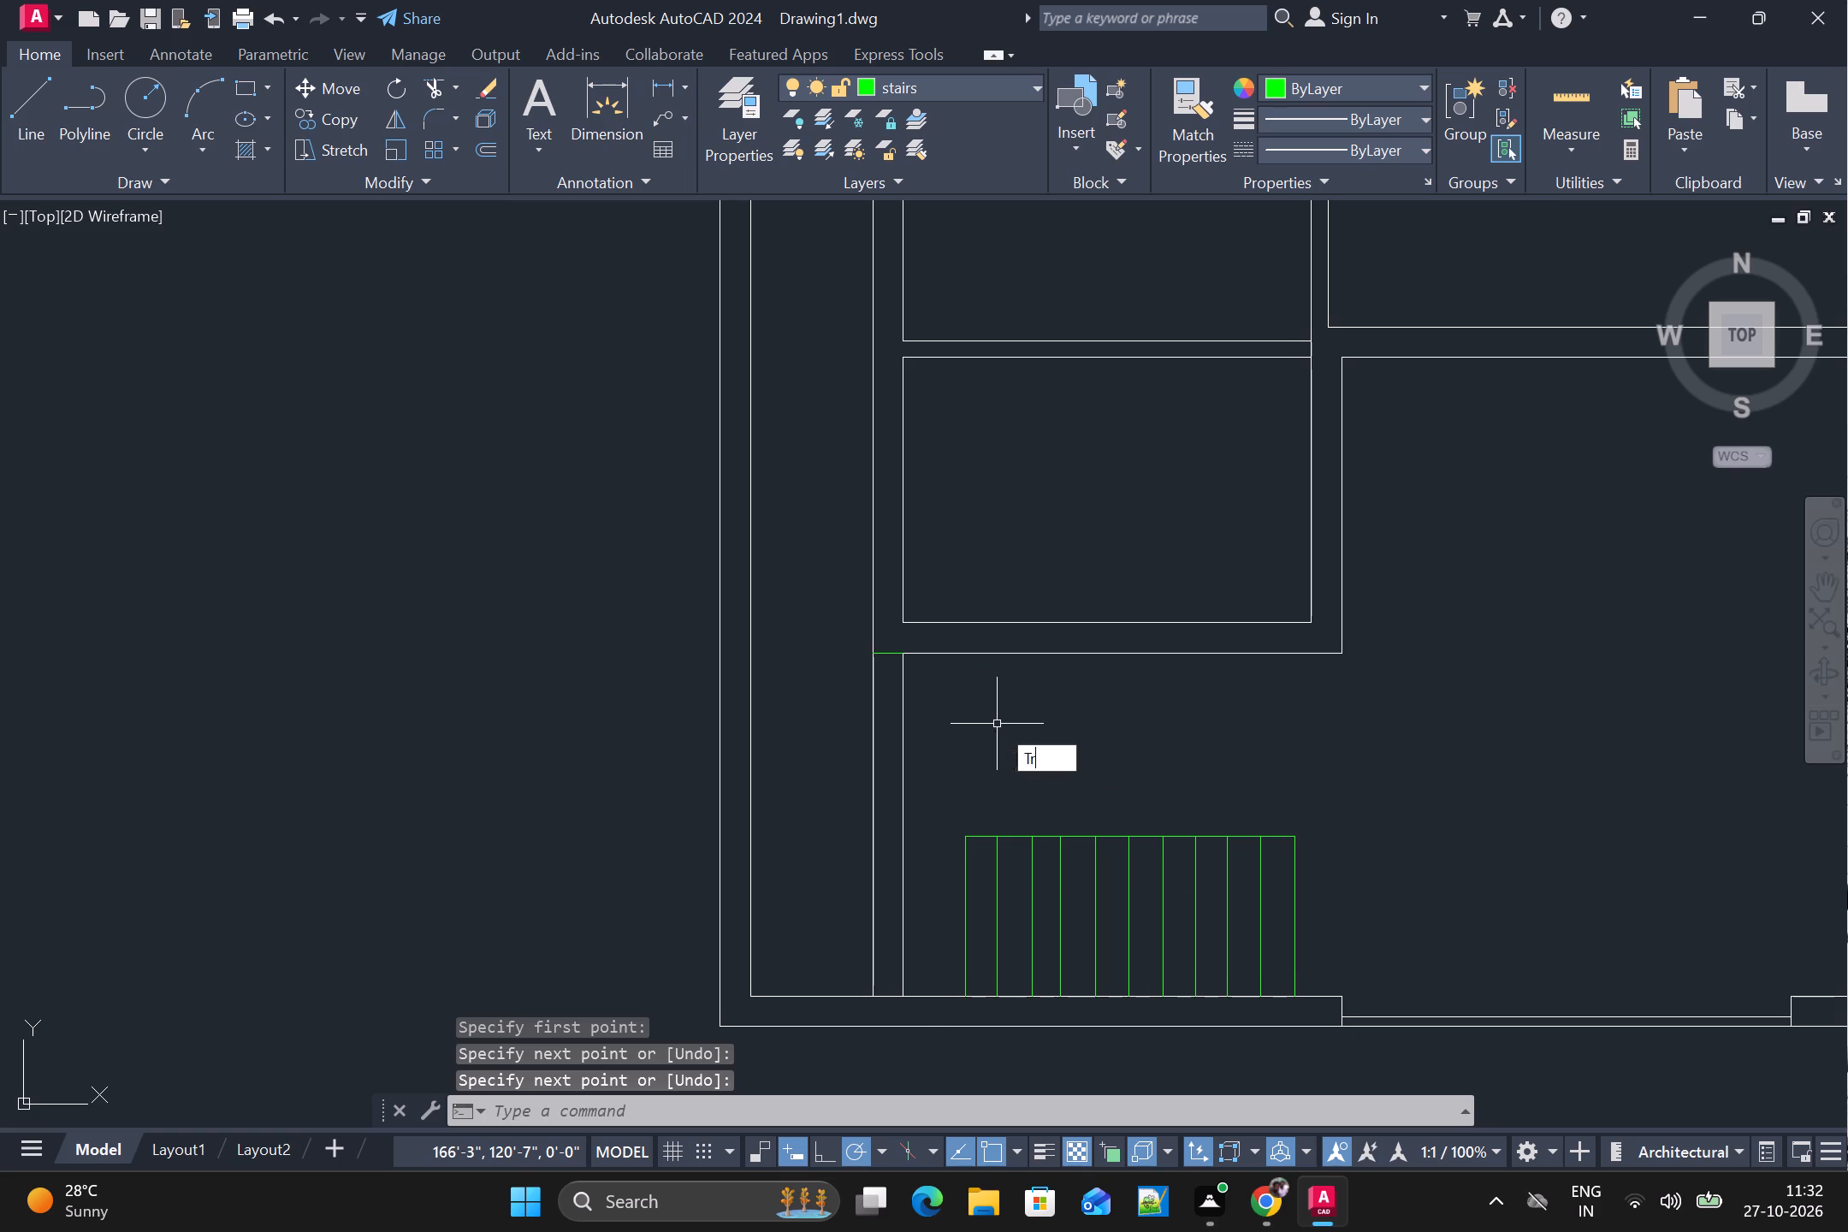
pyautogui.keyDown('alt'); pyautogui.moveTo(975, 732); pyautogui.dragTo(894, 785); pyautogui.keyUp('alt')
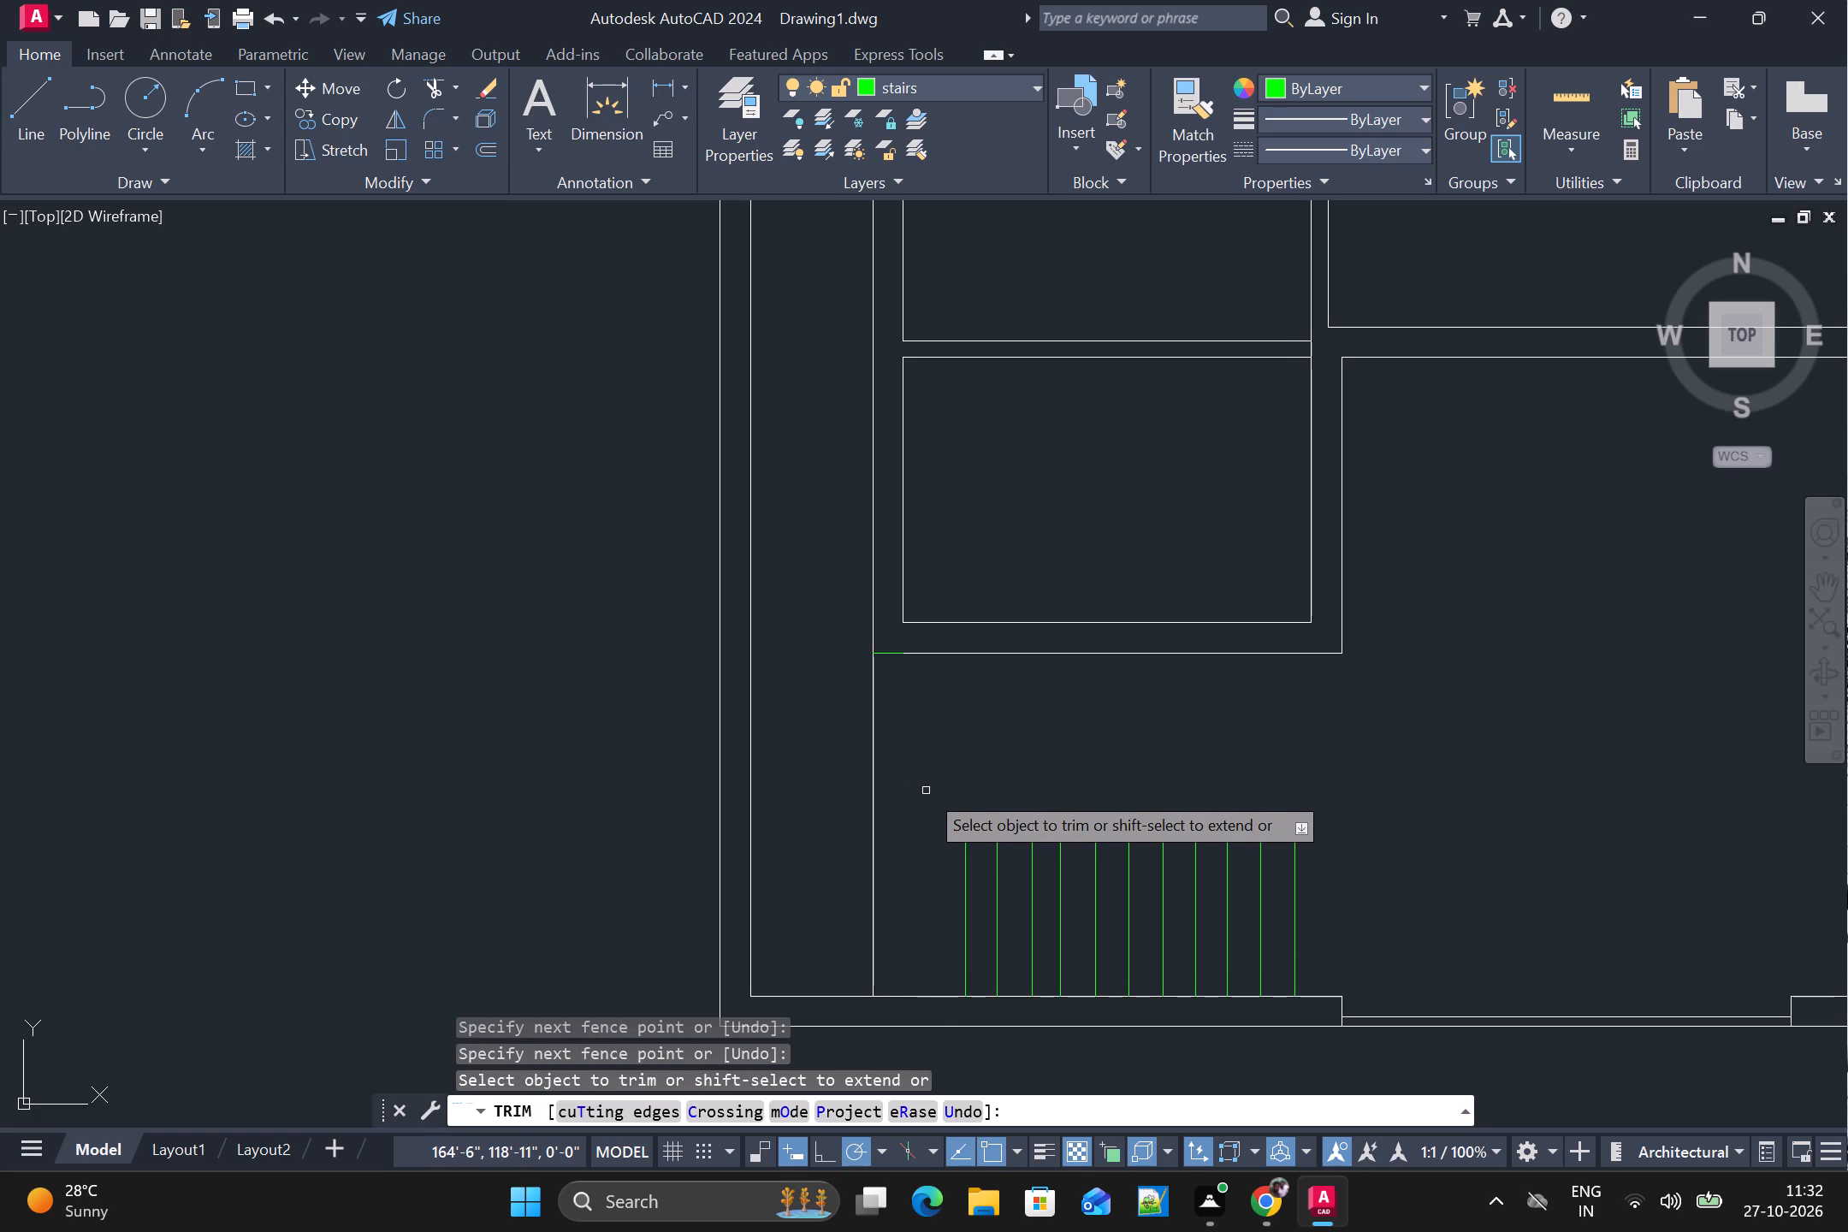
pyautogui.press('Escape')
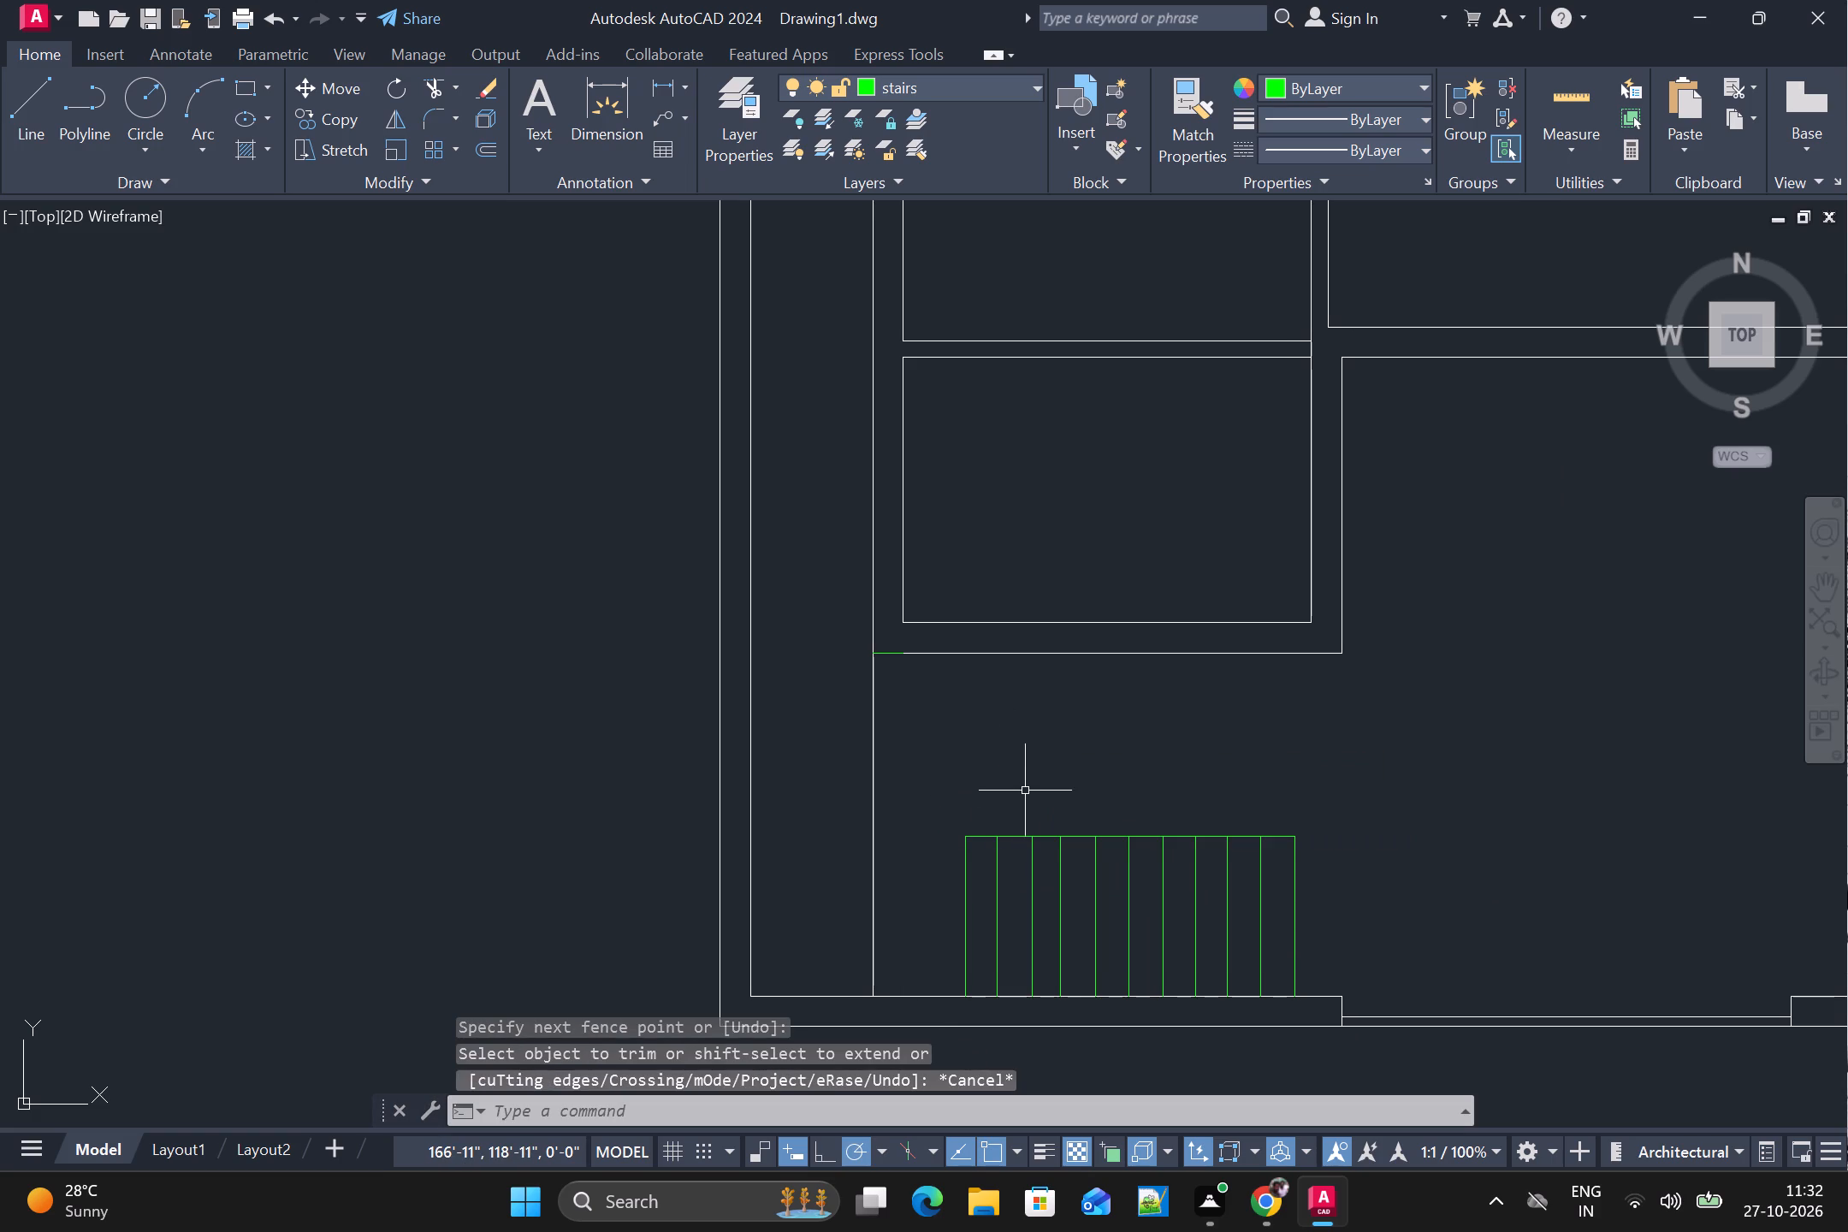
# Draw a horizontal line from the west end of the stair's top line to the remaining wall line on the west.
pyautogui.write('l')
pyautogui.press('space')
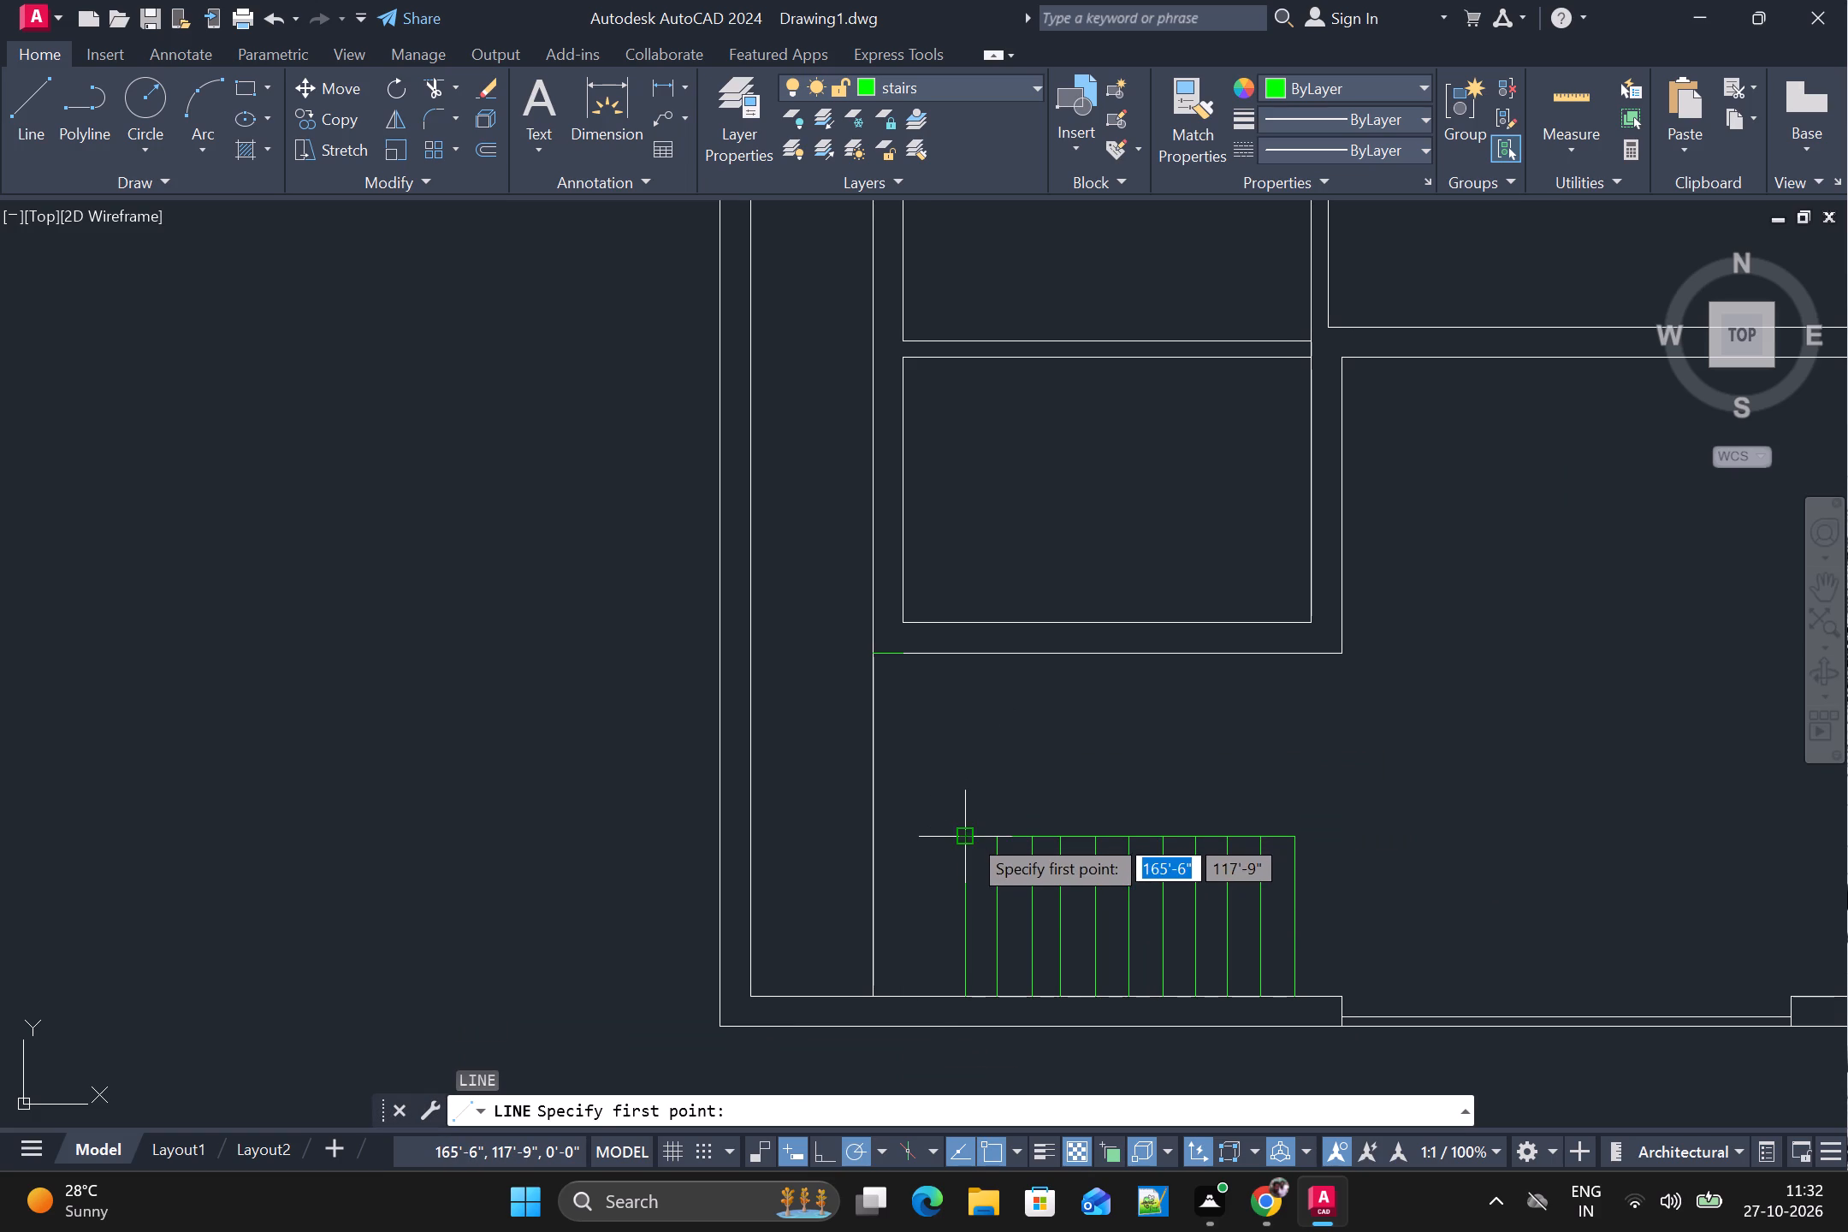
pyautogui.keyDown('alt'); pyautogui.click(968, 834); pyautogui.keyUp('alt')
pyautogui.keyDown('alt'); pyautogui.click(874, 837); pyautogui.keyUp('alt')
pyautogui.press('space')
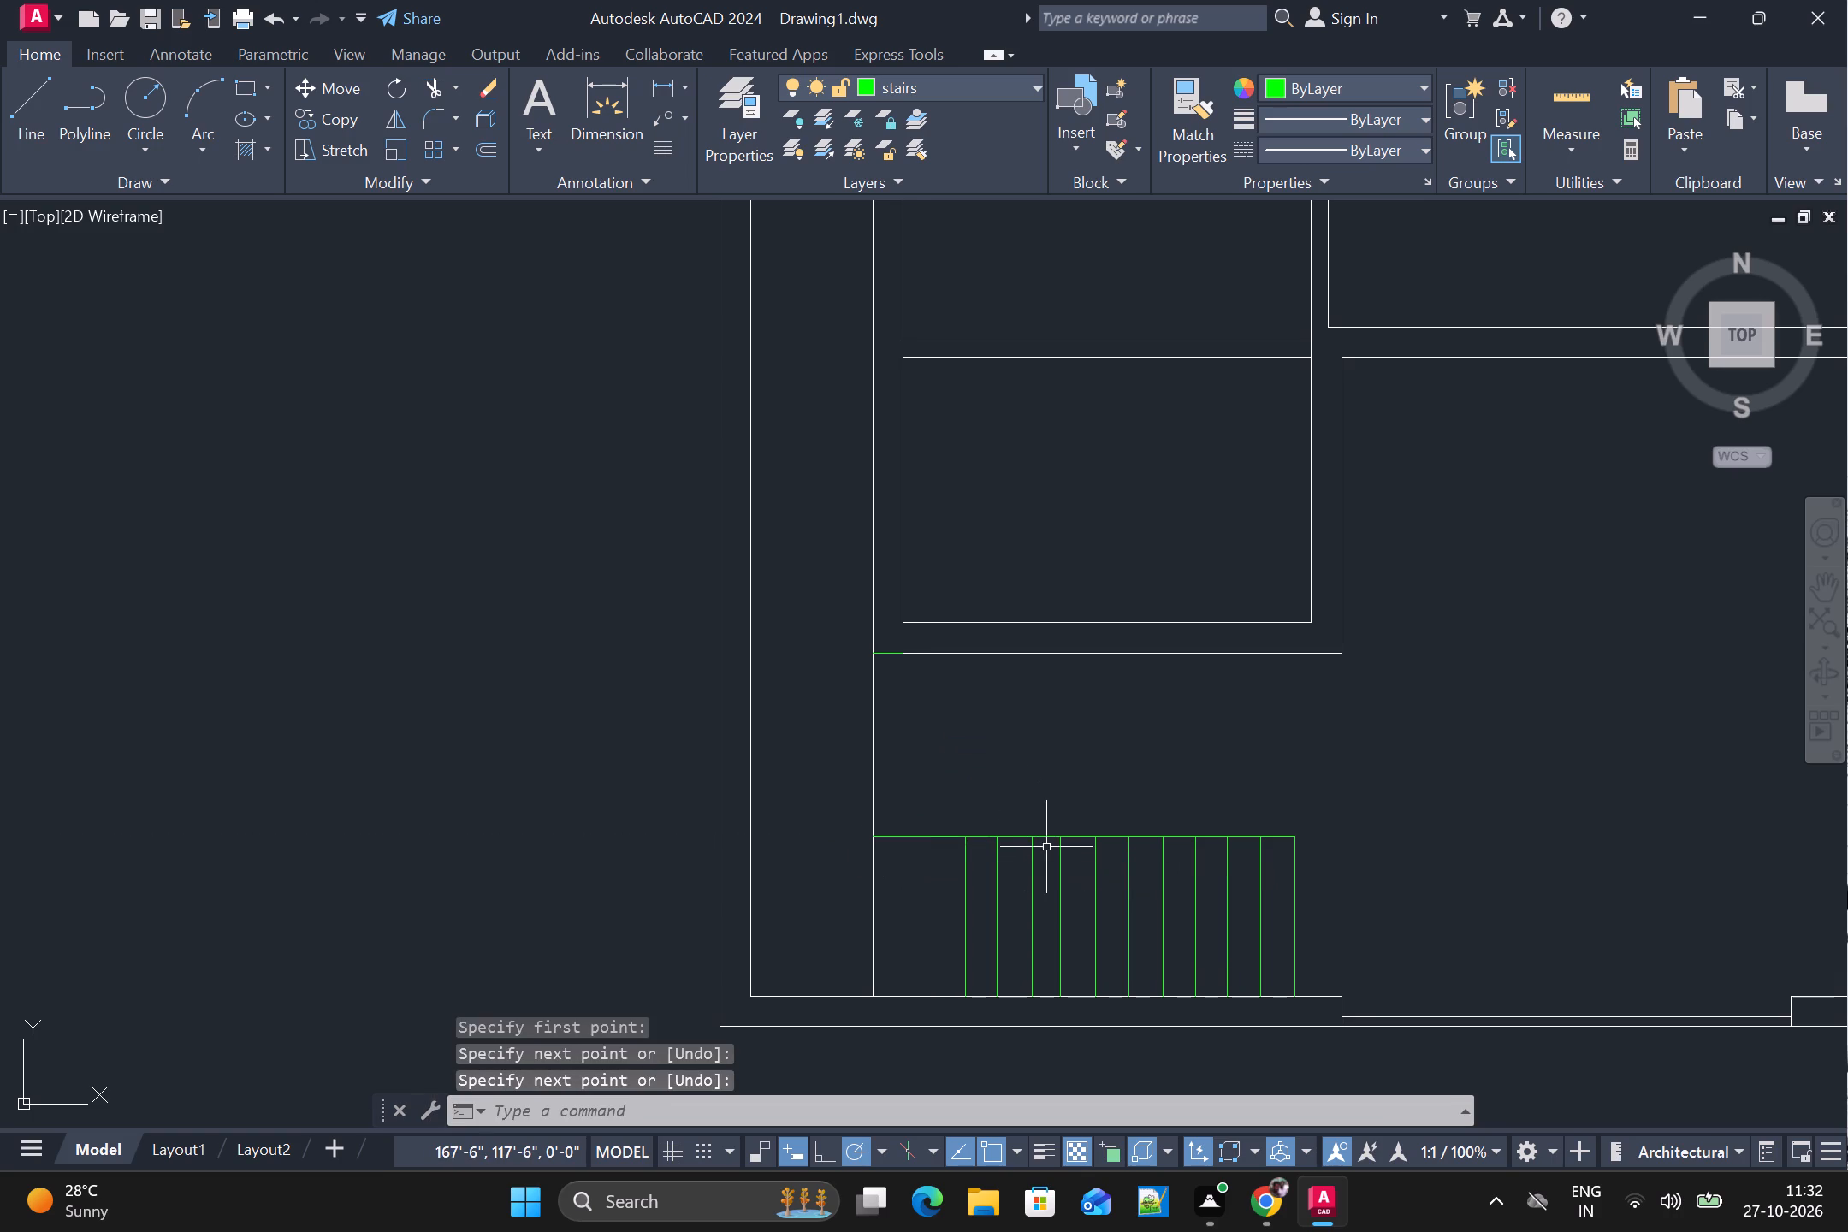
# Offset the westernmost stair tread line west through points at 9" spacing, adding two more treads.
pyautogui.press('o')
pyautogui.press('space')
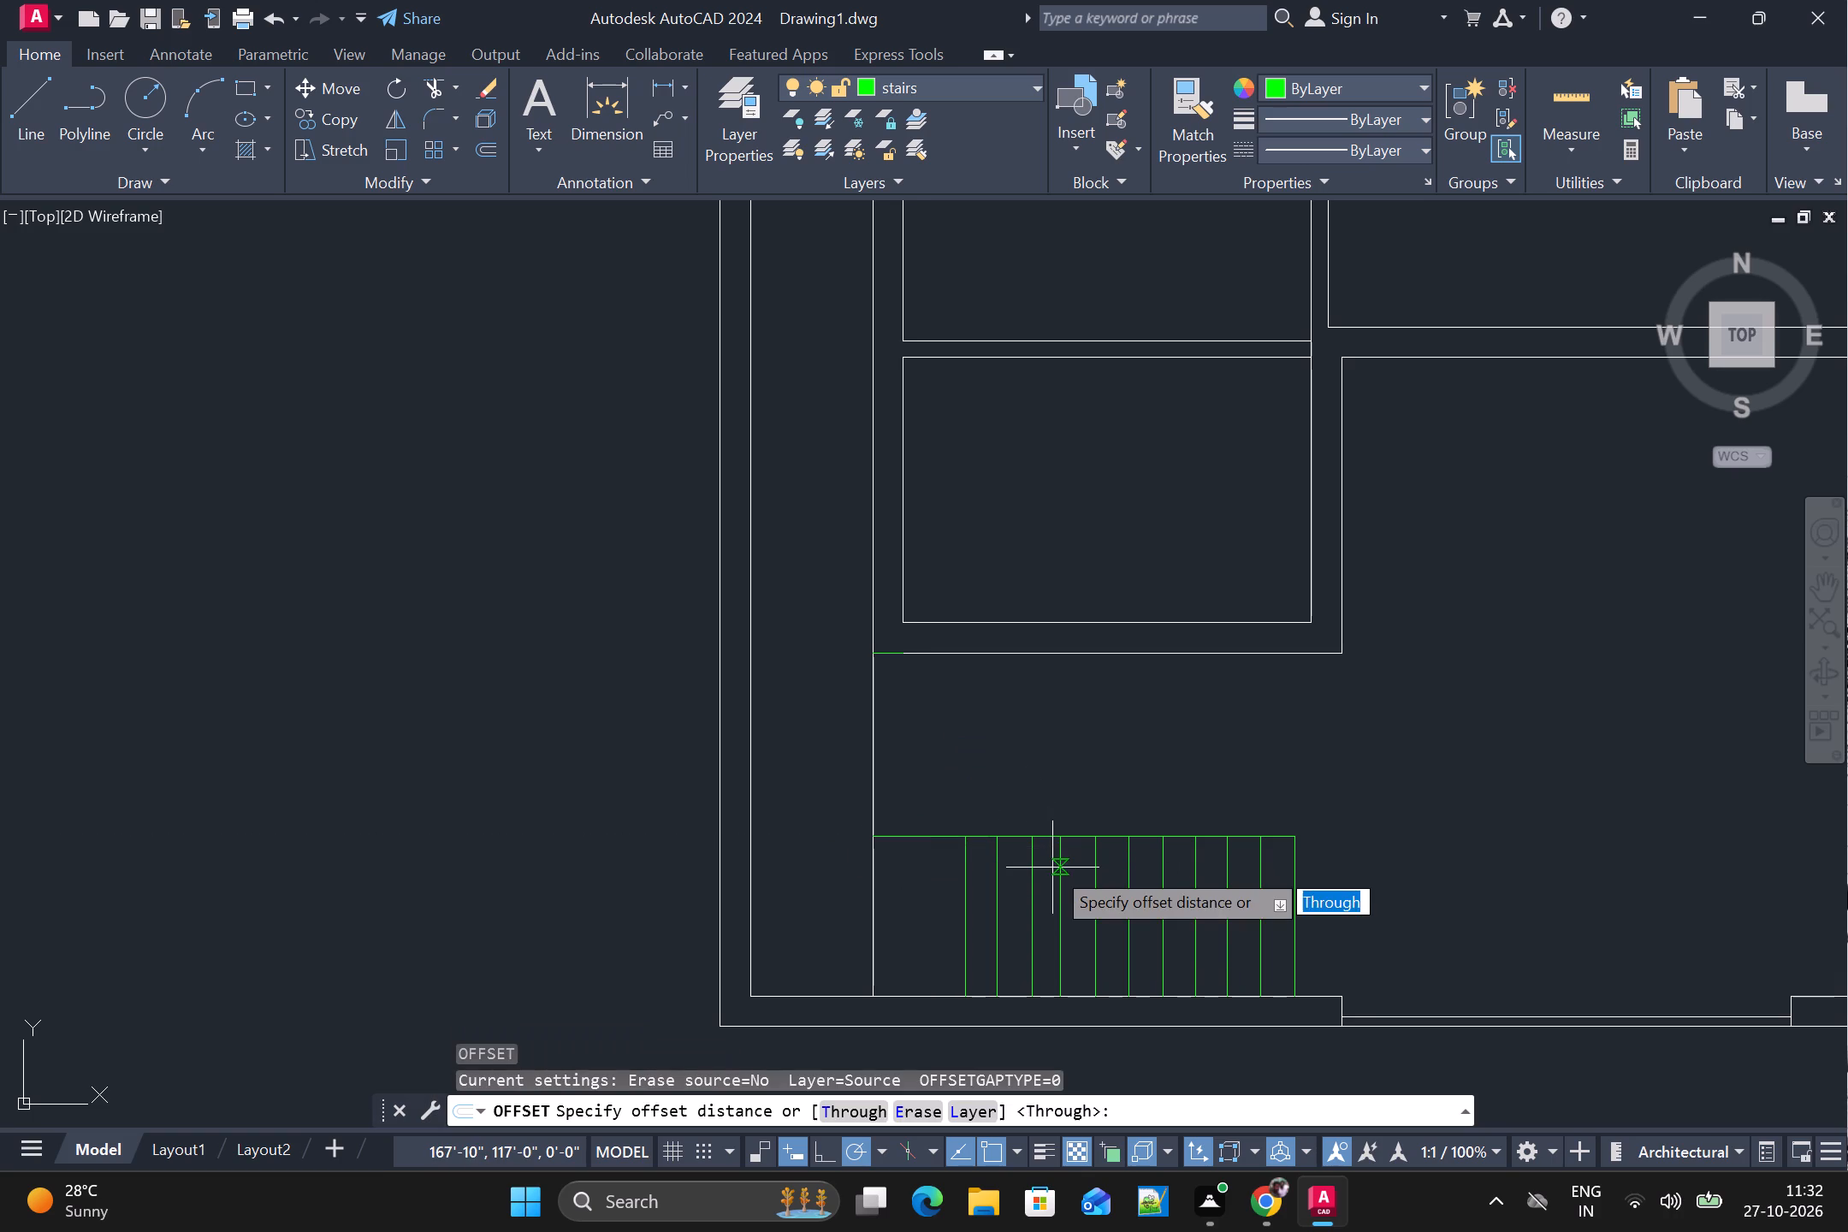
pyautogui.write('t')
pyautogui.press('space')
pyautogui.keyDown('alt'); pyautogui.click(967, 905); pyautogui.keyUp('alt')
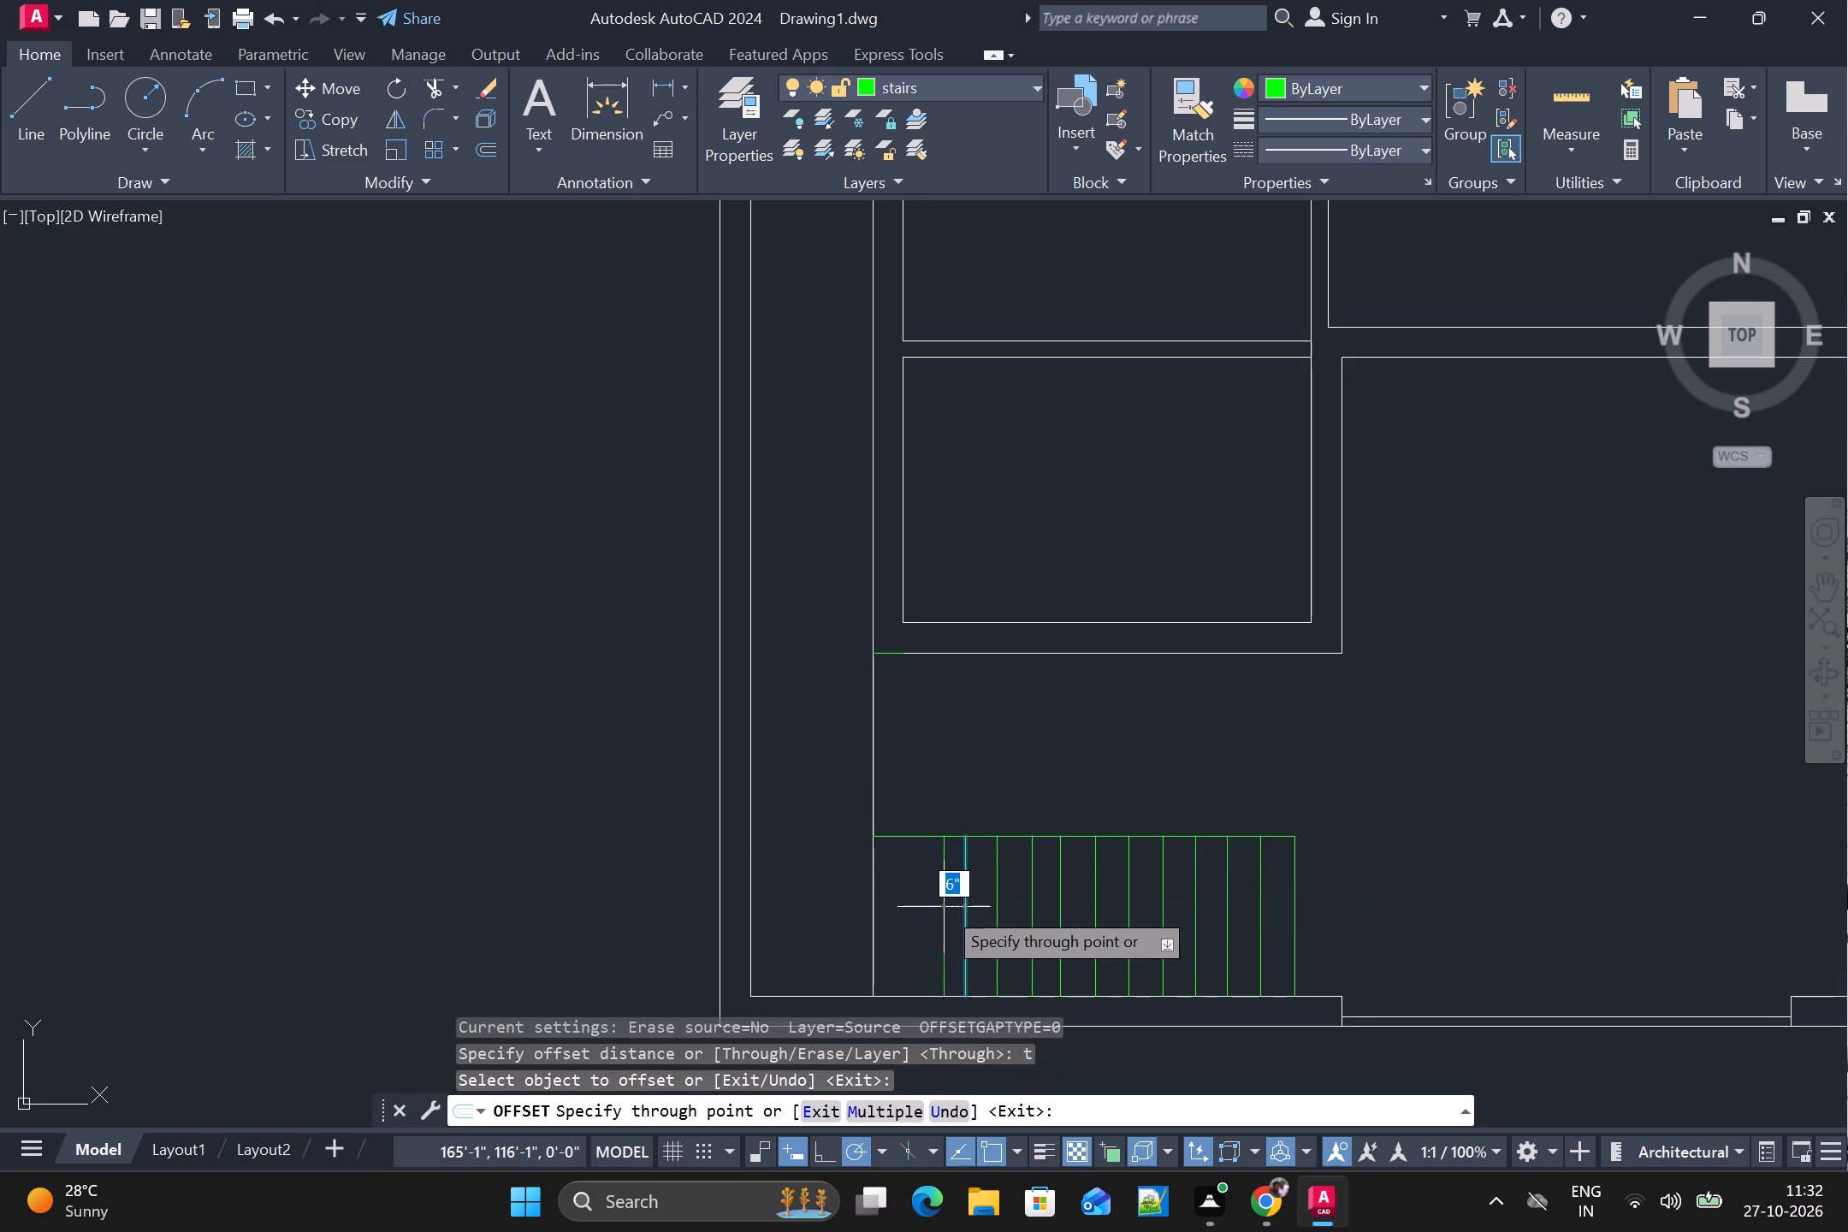
pyautogui.keyDown('alt'); pyautogui.scroll(2, 940, 908); pyautogui.keyUp('alt')
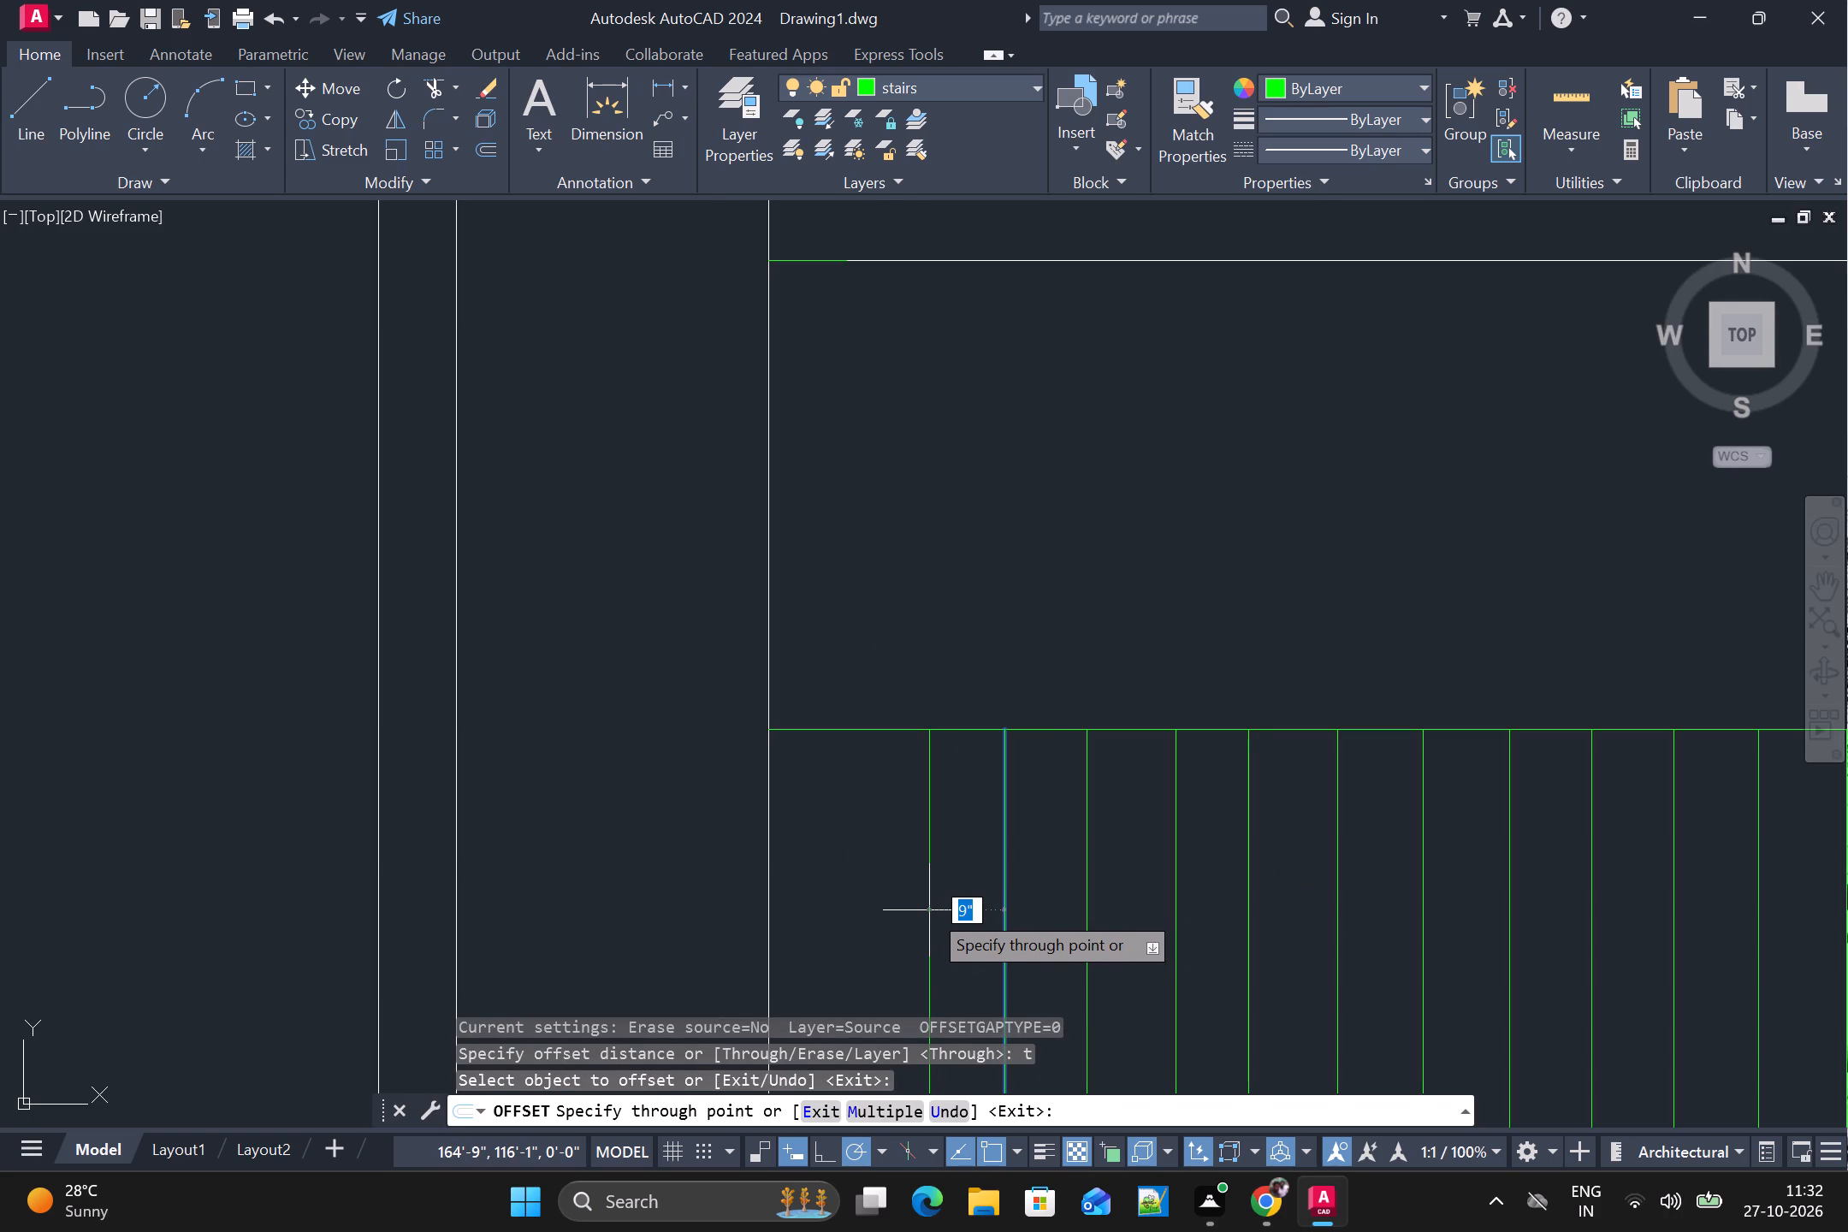
pyautogui.keyDown('alt'); pyautogui.click(929, 910); pyautogui.keyUp('alt')
pyautogui.keyDown('alt'); pyautogui.click(927, 909); pyautogui.keyUp('alt')
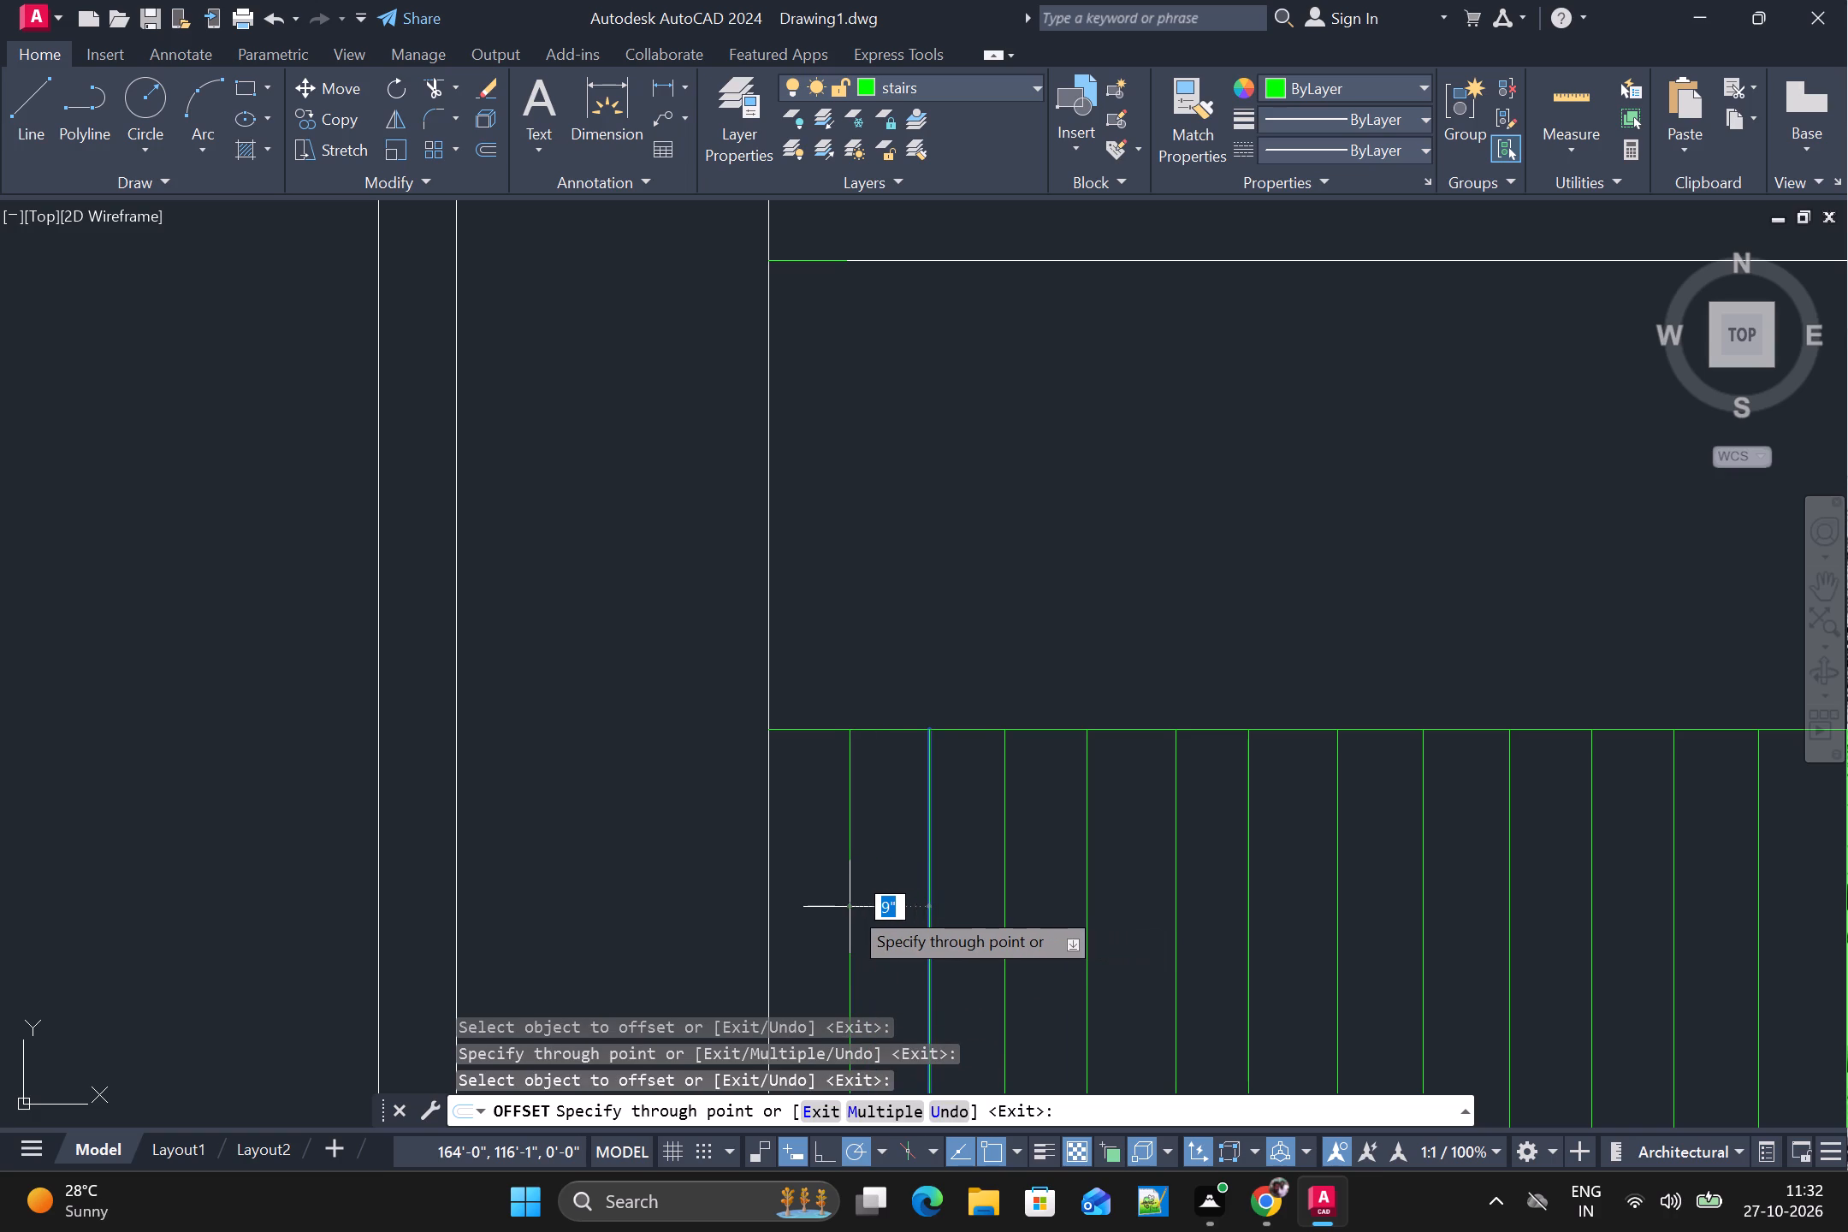
pyautogui.keyDown('alt'); pyautogui.click(850, 907); pyautogui.keyUp('alt')
pyautogui.keyDown('alt'); pyautogui.scroll(-3, 977, 909); pyautogui.keyUp('alt')
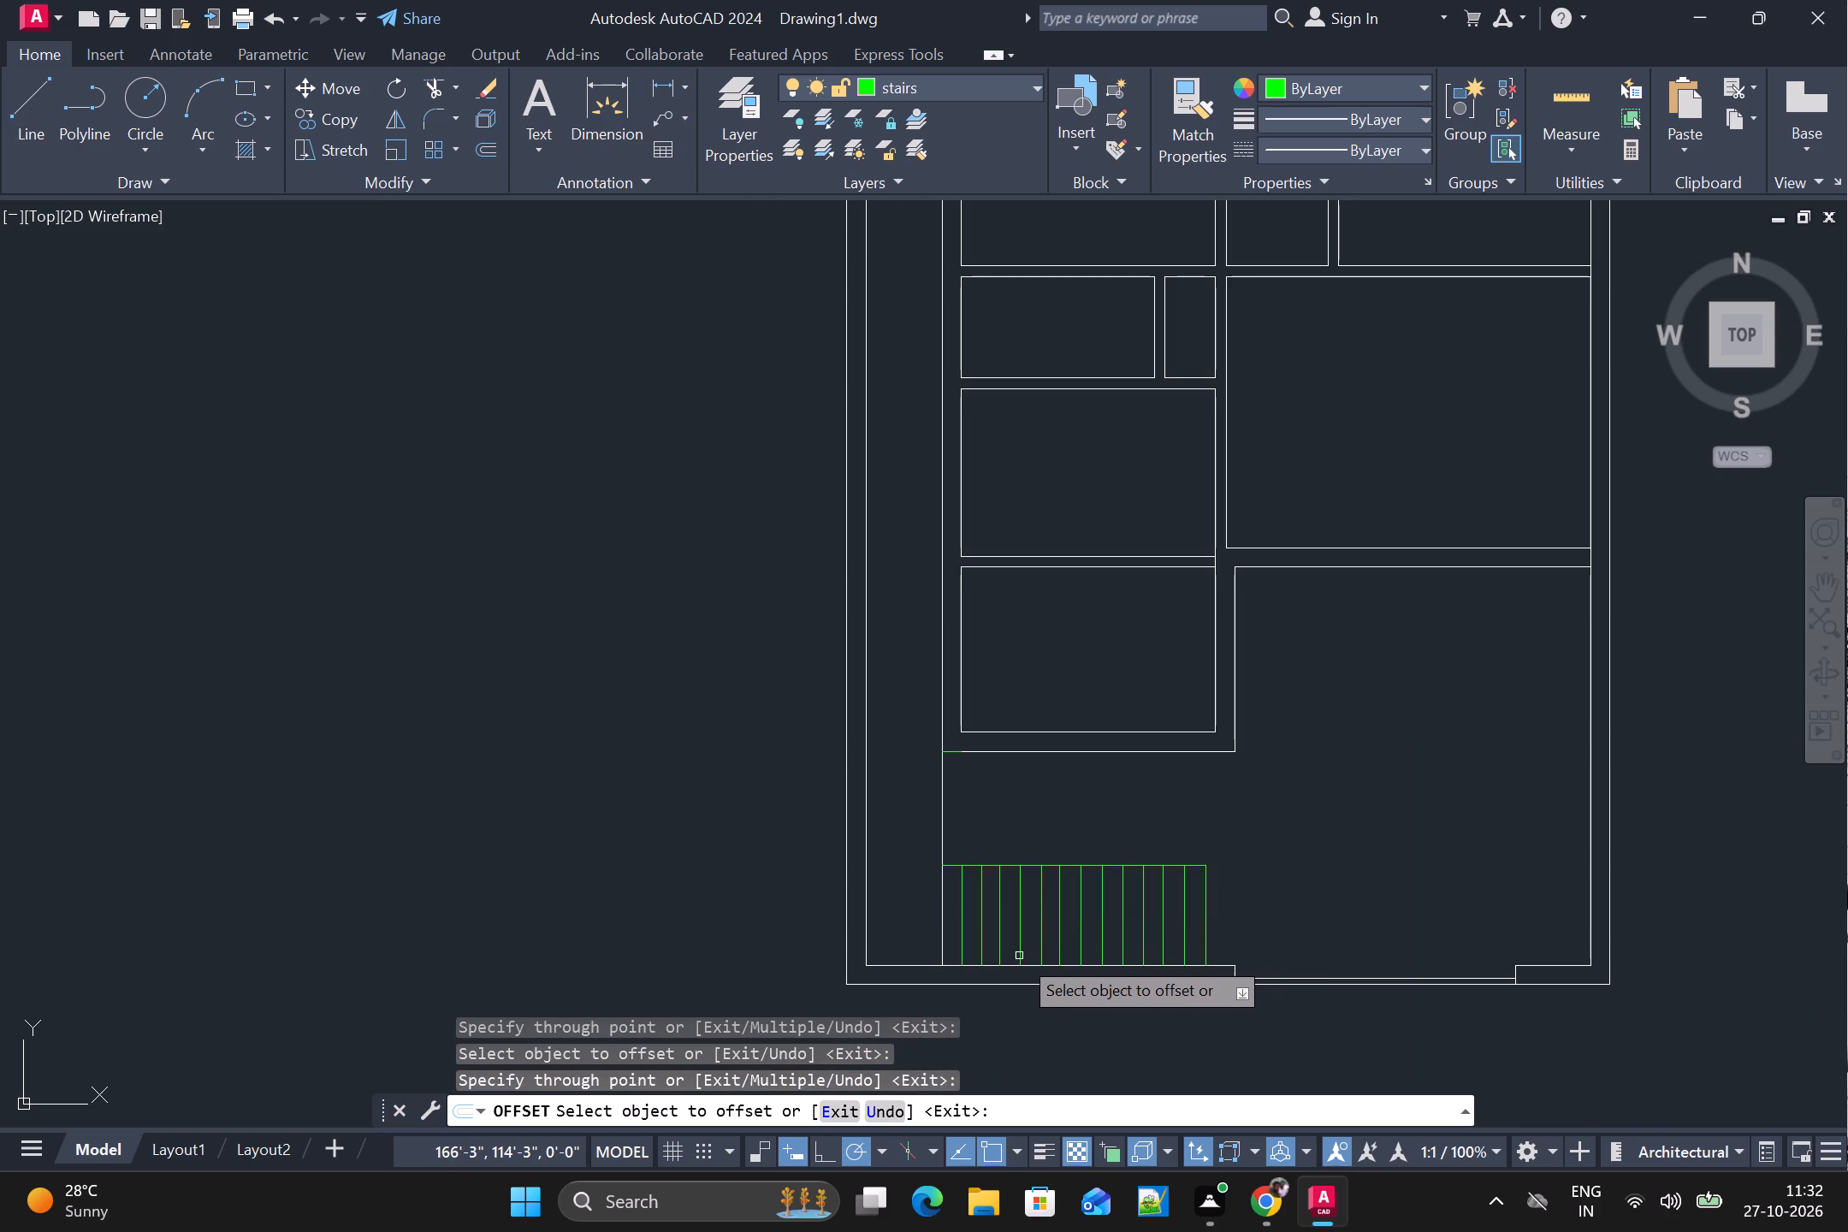
pyautogui.write('l')
pyautogui.press('space')
pyautogui.press('Escape')
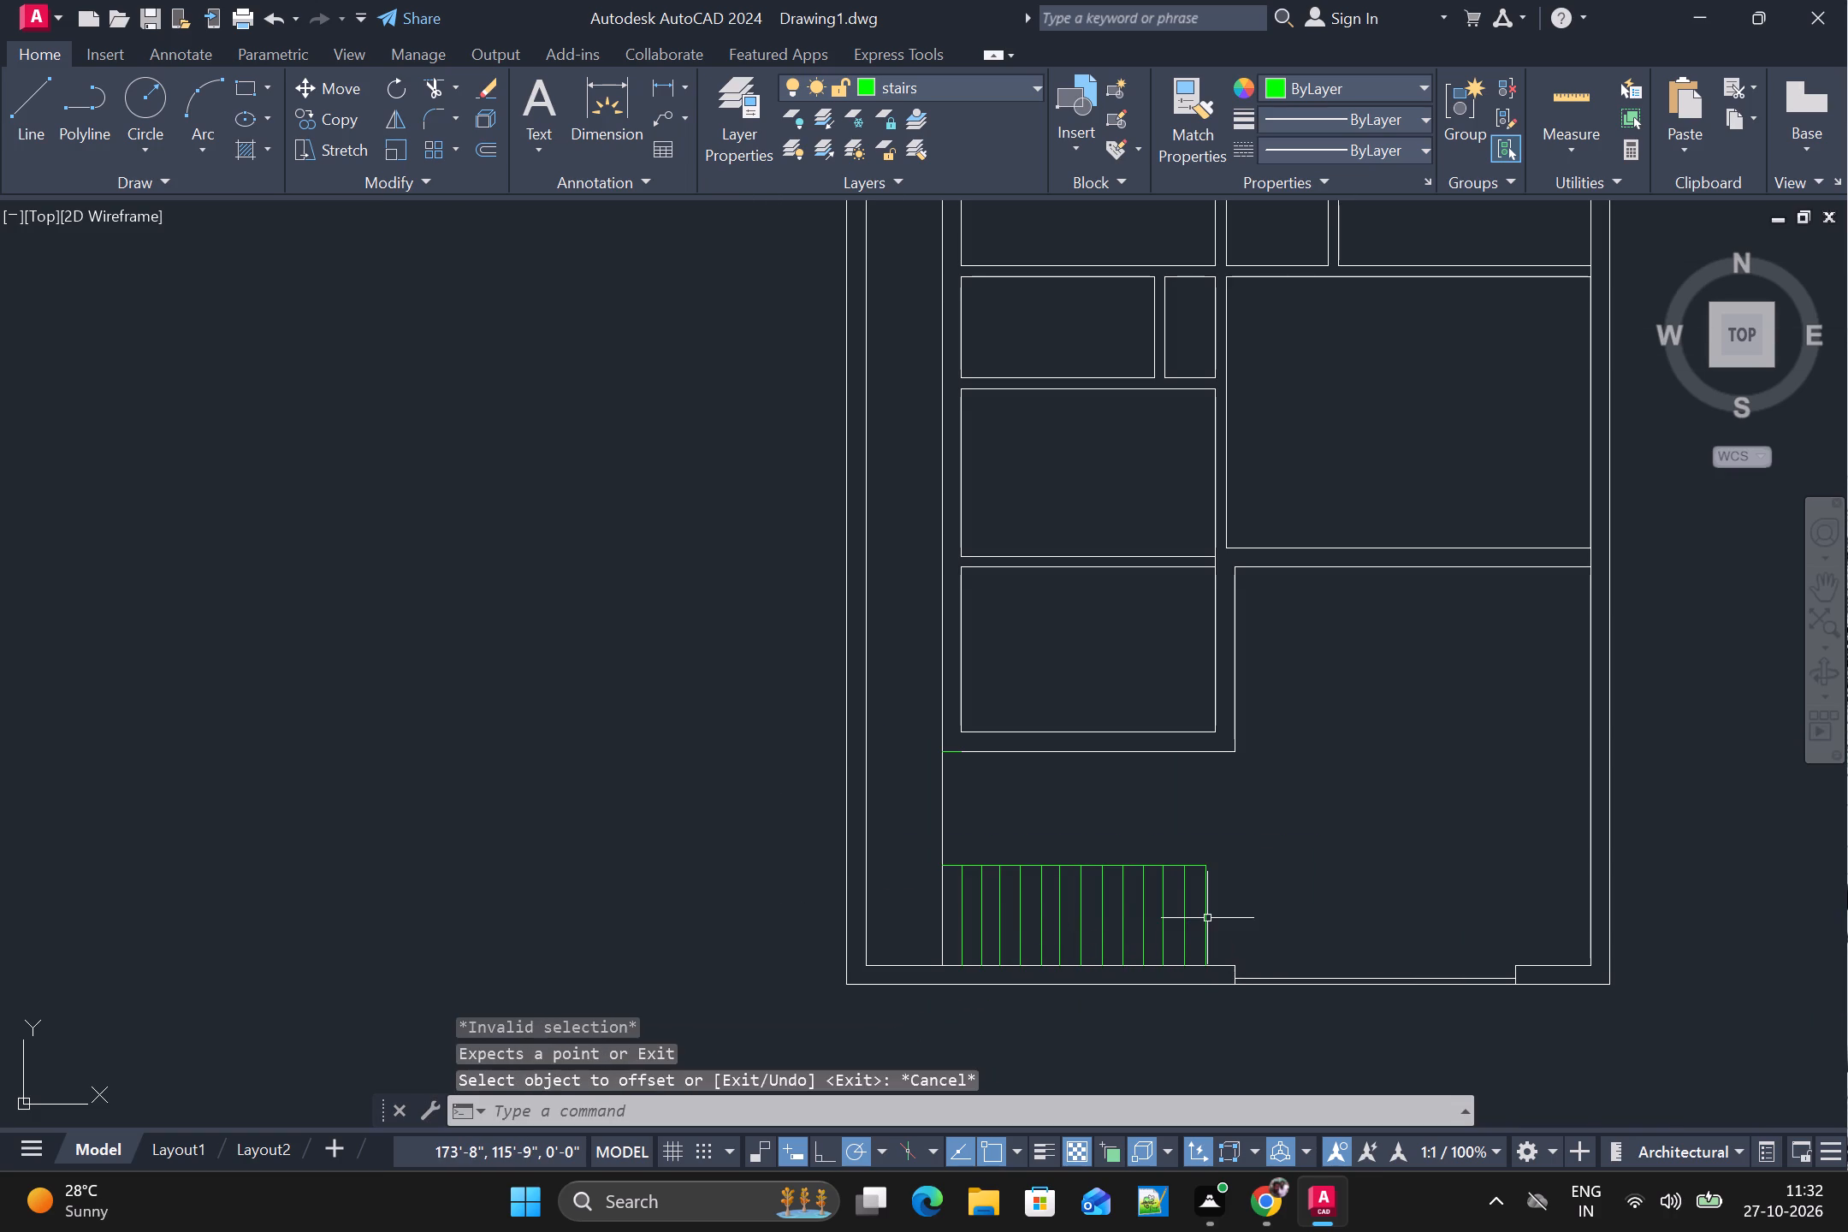
# On layer 0, draw the stair direction line from the easternmost tread's middle about 11'-5" west, north past the treads, and about 2'-5" east.
pyautogui.keyDown('alt'); pyautogui.click(1018, 97); pyautogui.keyUp('alt')
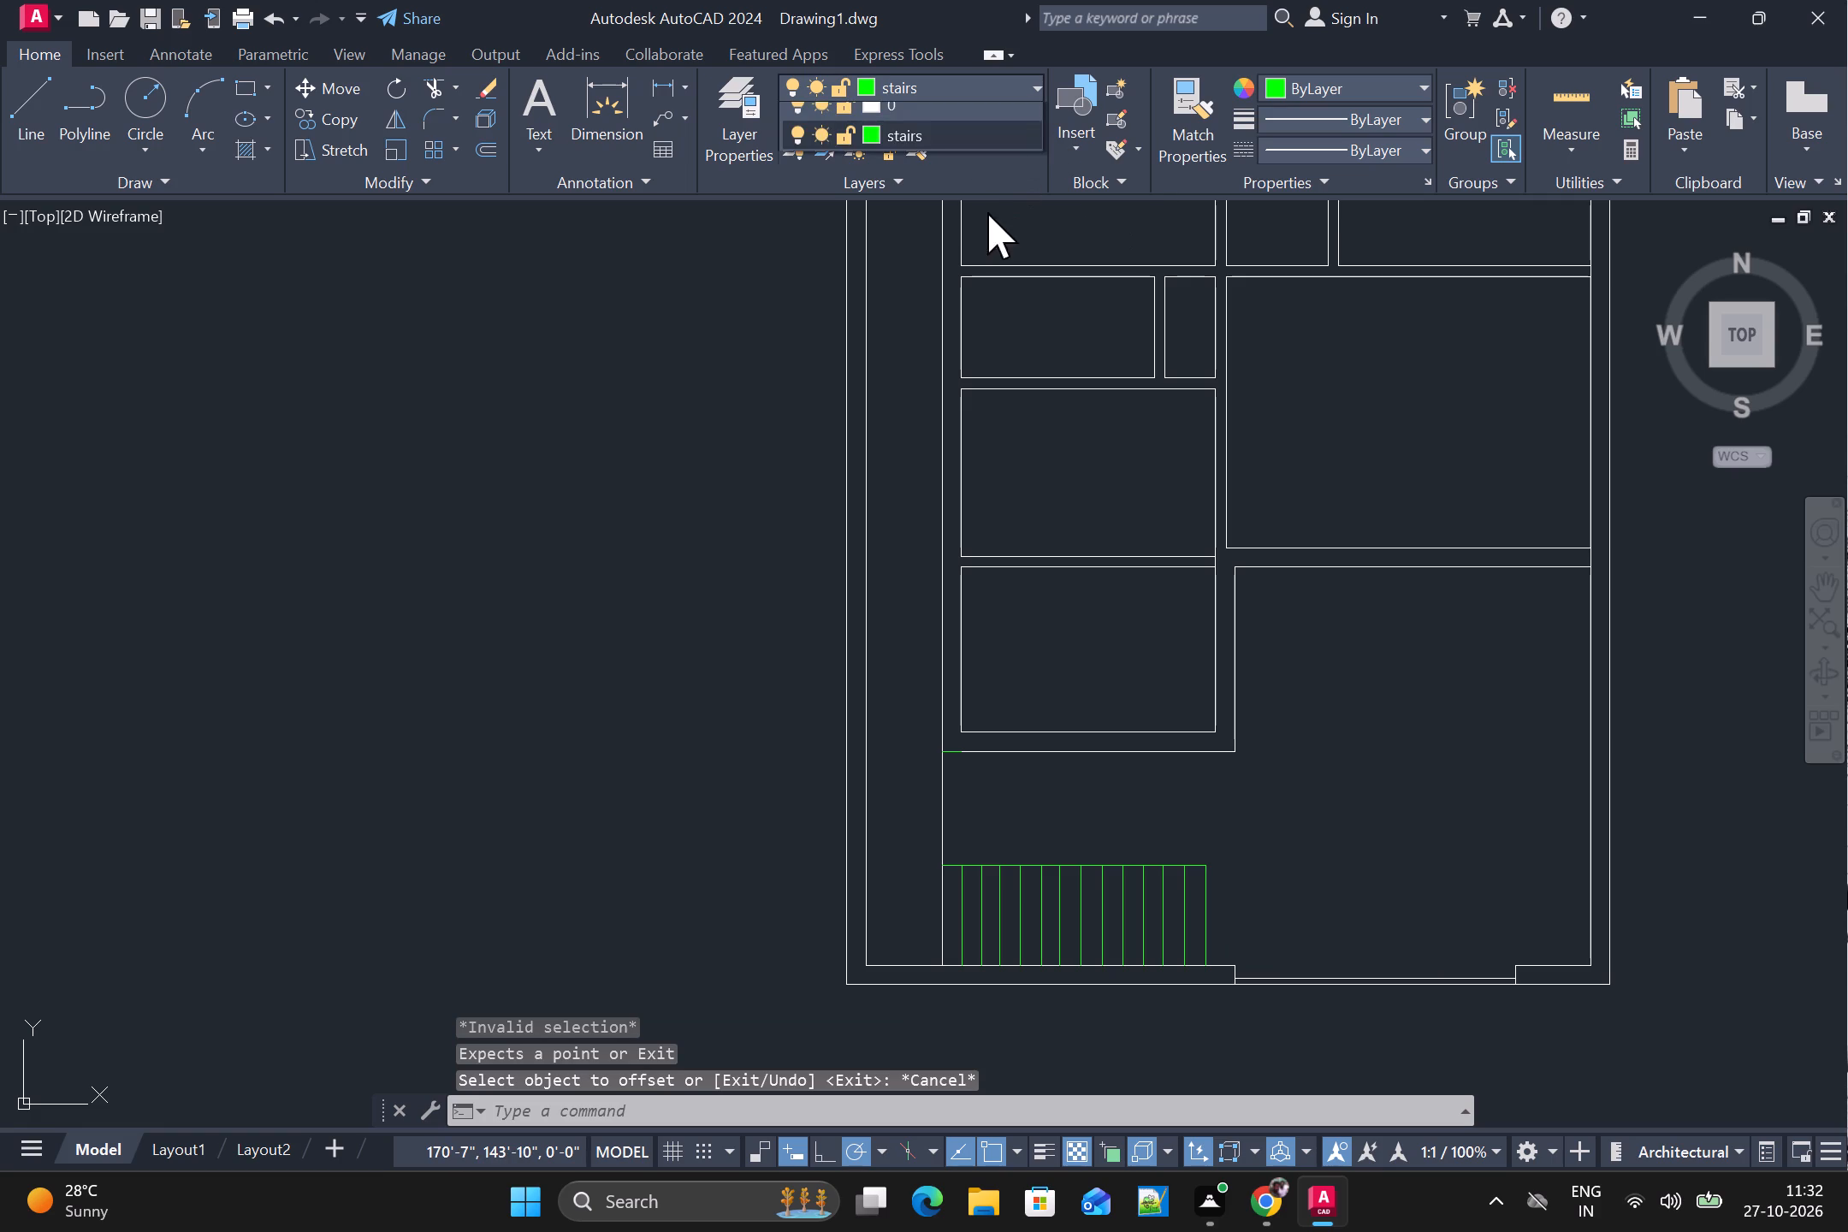
pyautogui.keyDown('alt'); pyautogui.click(967, 118); pyautogui.keyUp('alt')
pyautogui.write('l')
pyautogui.press('space')
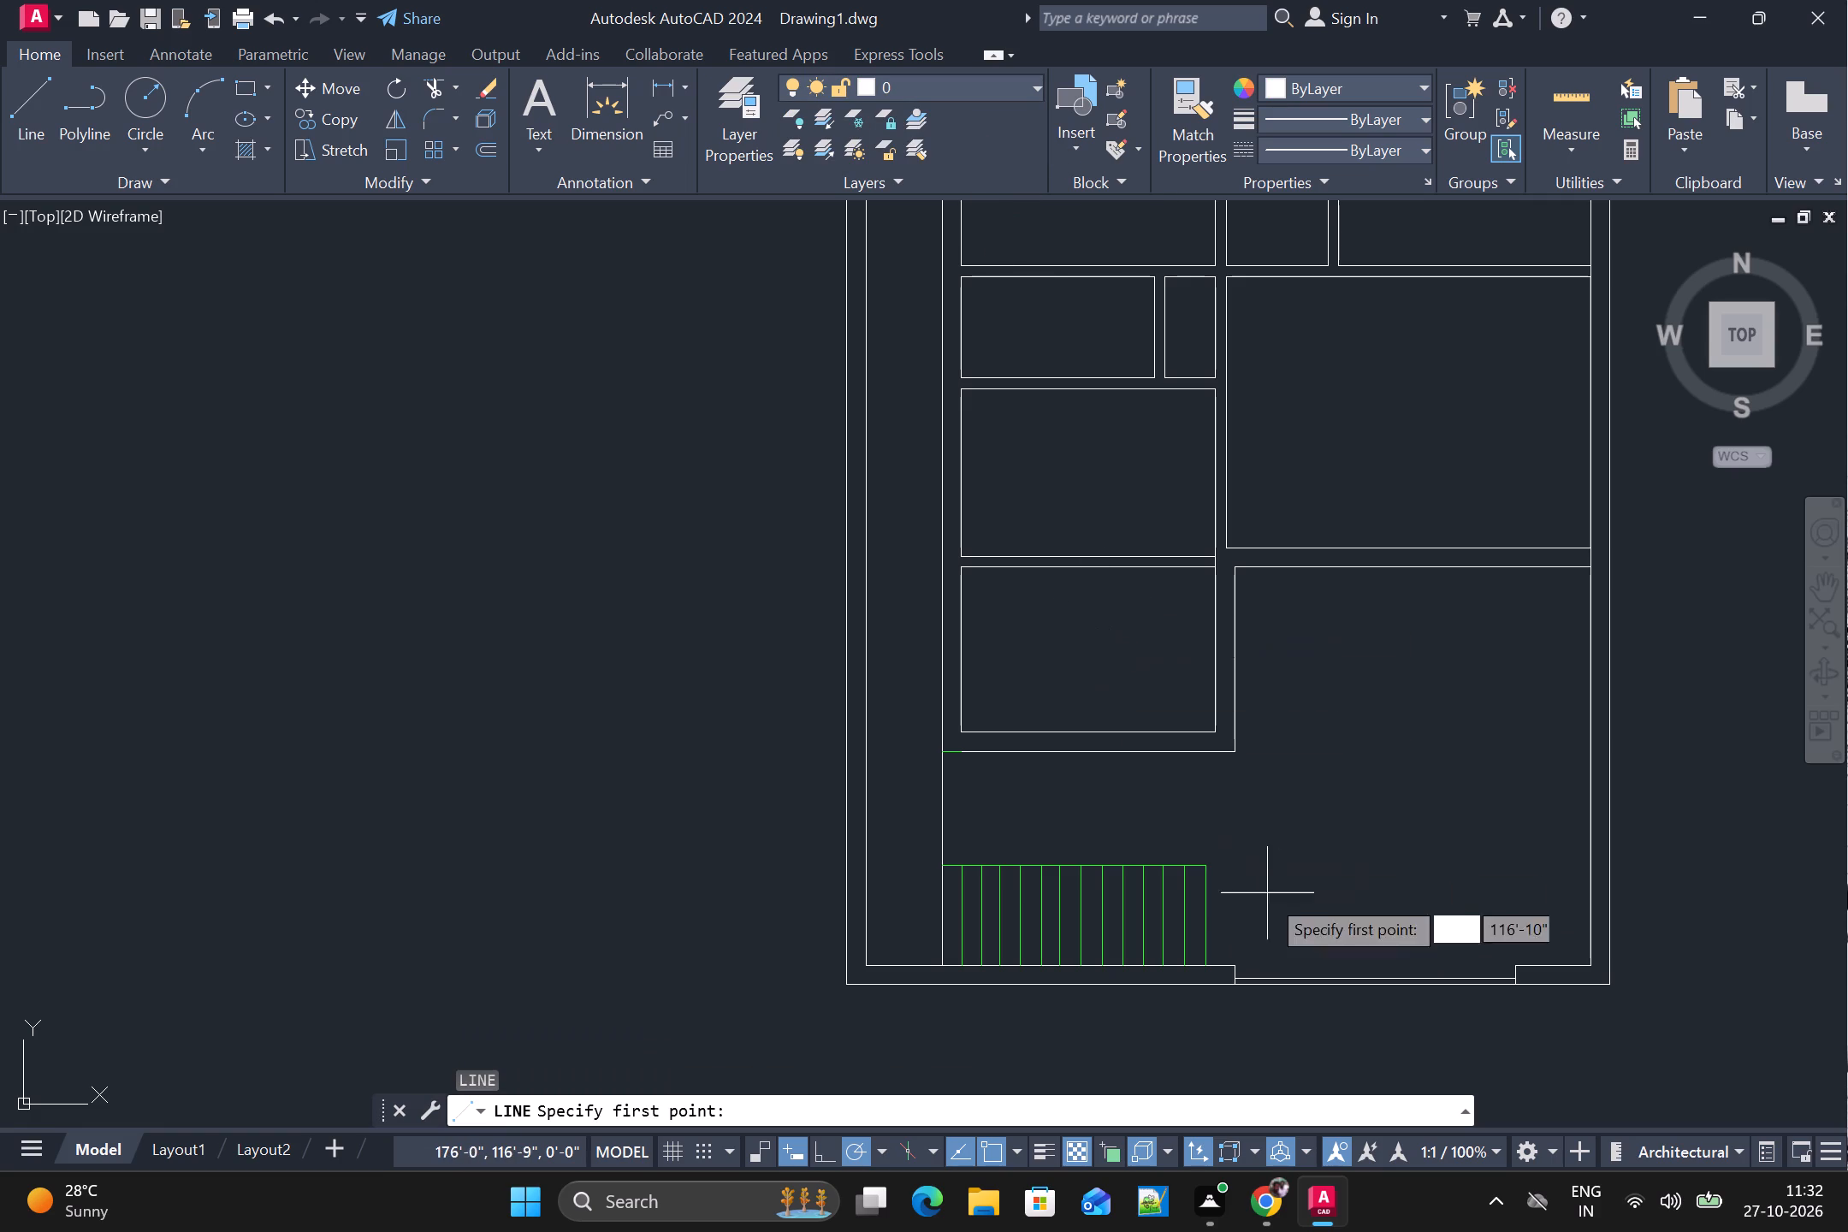
pyautogui.keyDown('alt'); pyautogui.click(1209, 920); pyautogui.keyUp('alt')
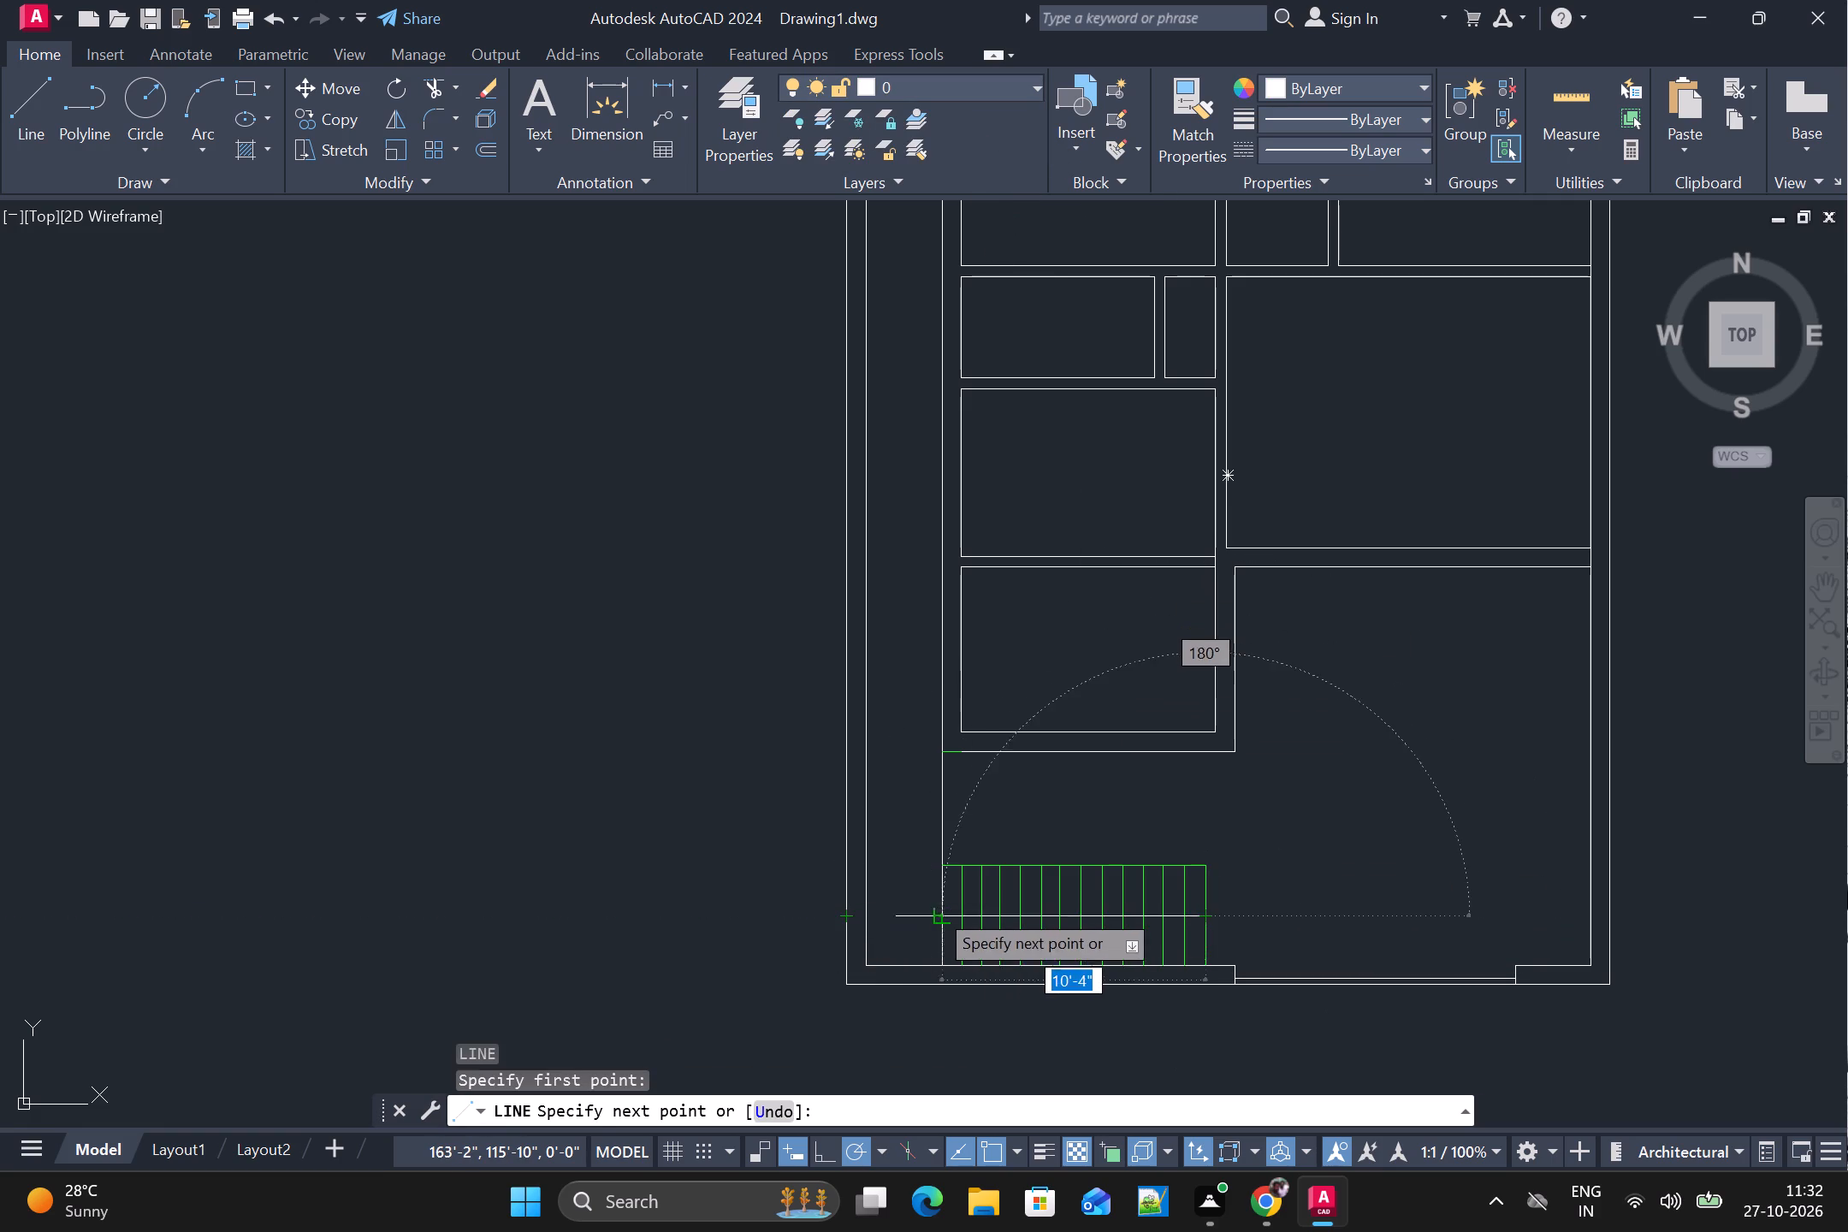
pyautogui.keyDown('alt'); pyautogui.scroll(1, 915, 910); pyautogui.keyUp('alt')
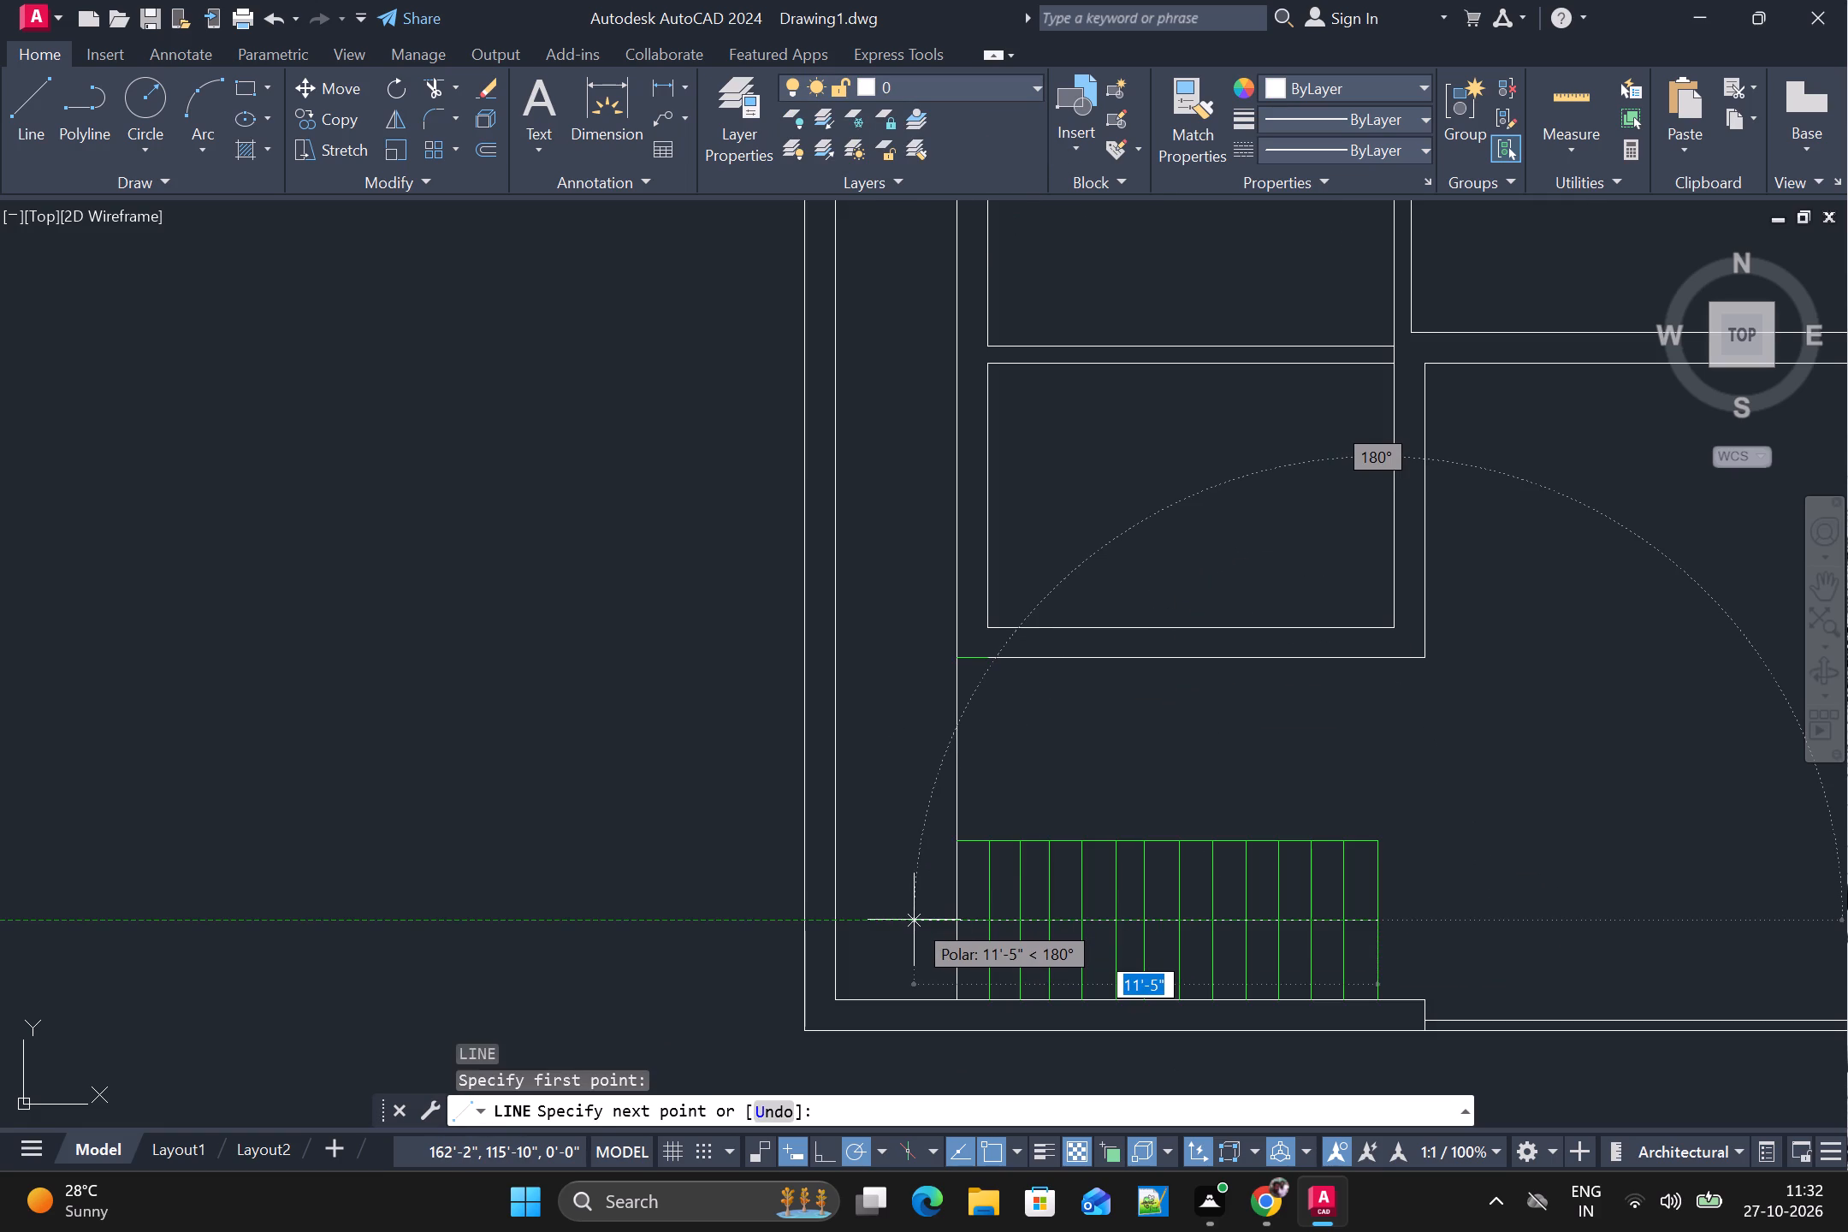
pyautogui.keyDown('alt'); pyautogui.click(914, 922); pyautogui.keyUp('alt')
pyautogui.keyDown('alt'); pyautogui.click(919, 803); pyautogui.keyUp('alt')
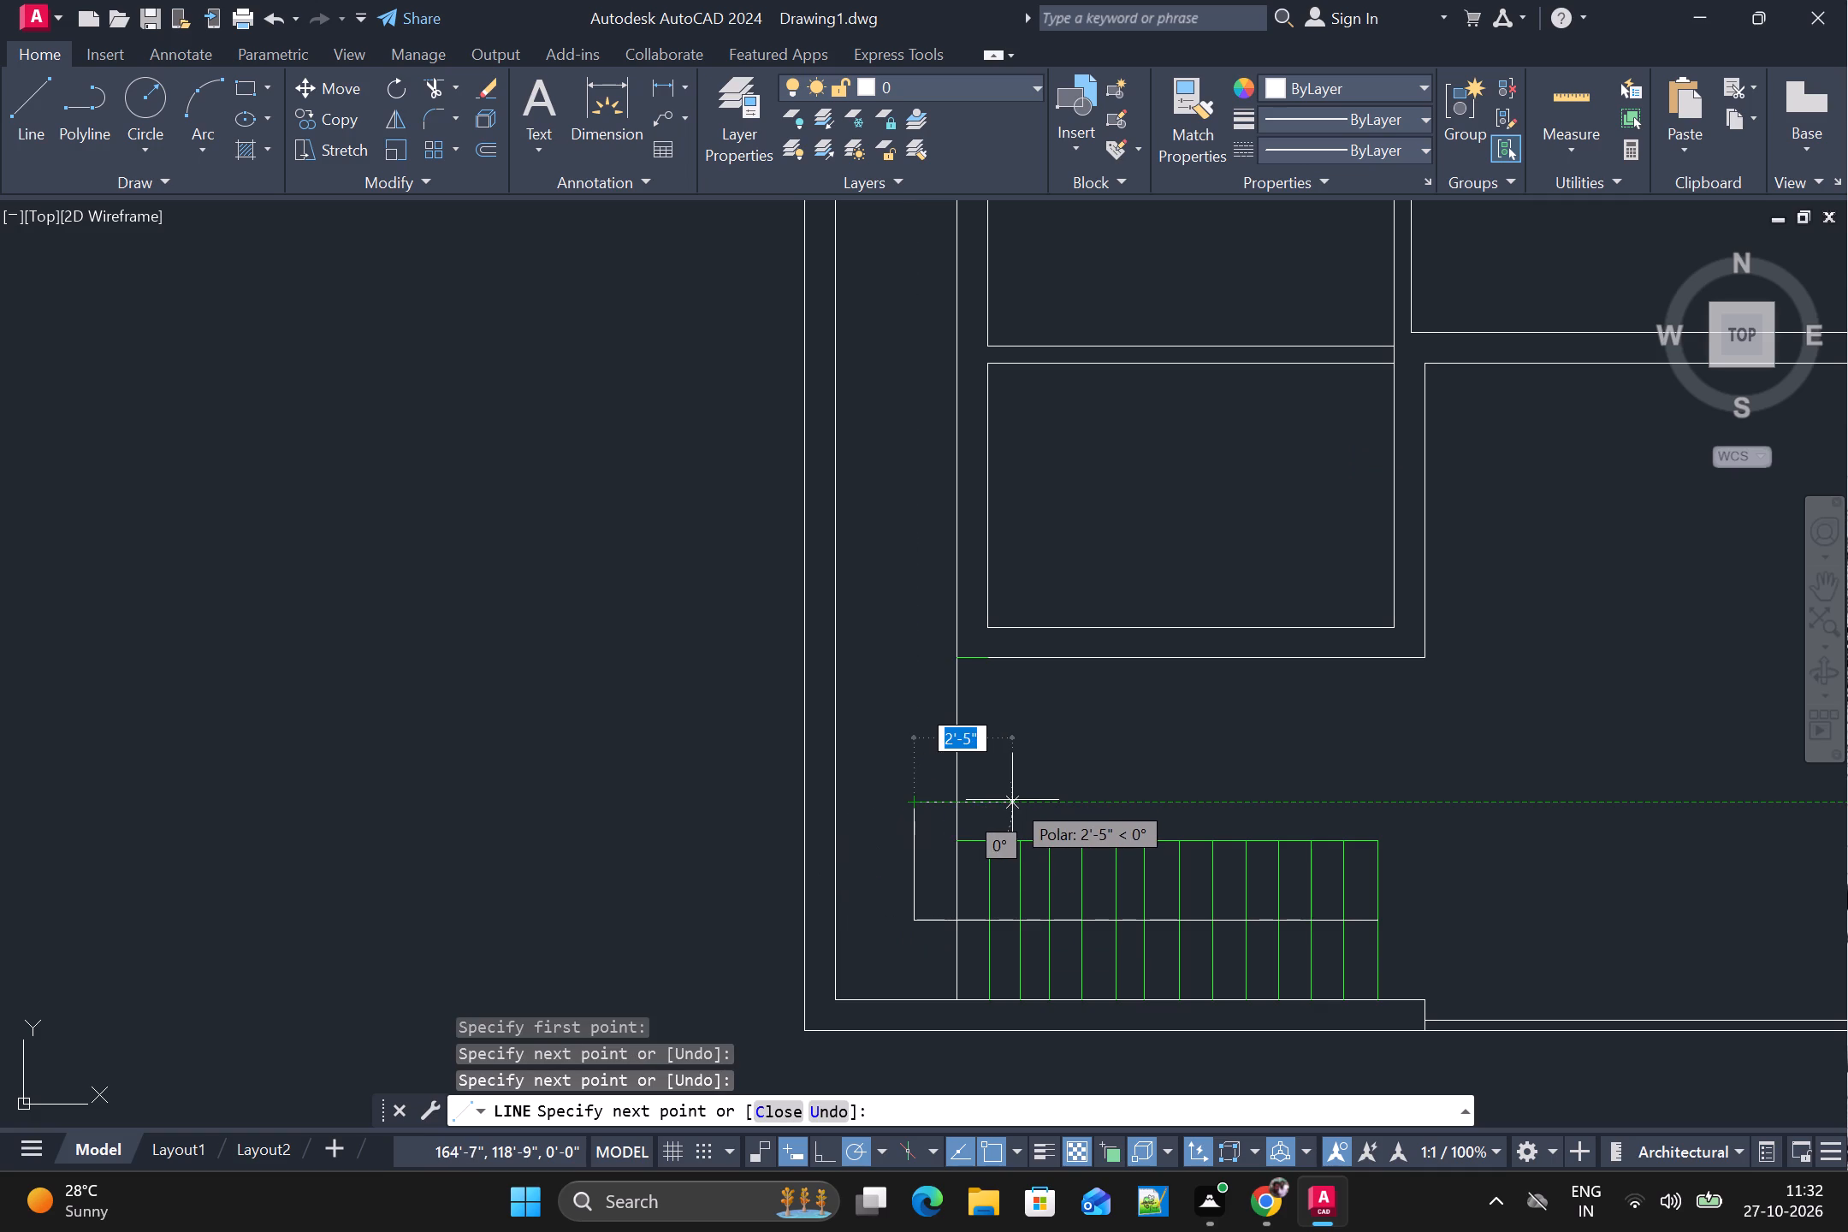
pyautogui.keyDown('alt'); pyautogui.click(1010, 800); pyautogui.keyUp('alt')
# Finish the stair direction line with a small arrowhead pointing east, its two slanted strokes meeting at the line's end.
pyautogui.keyDown('alt'); pyautogui.scroll(3, 1037, 800); pyautogui.keyUp('alt')
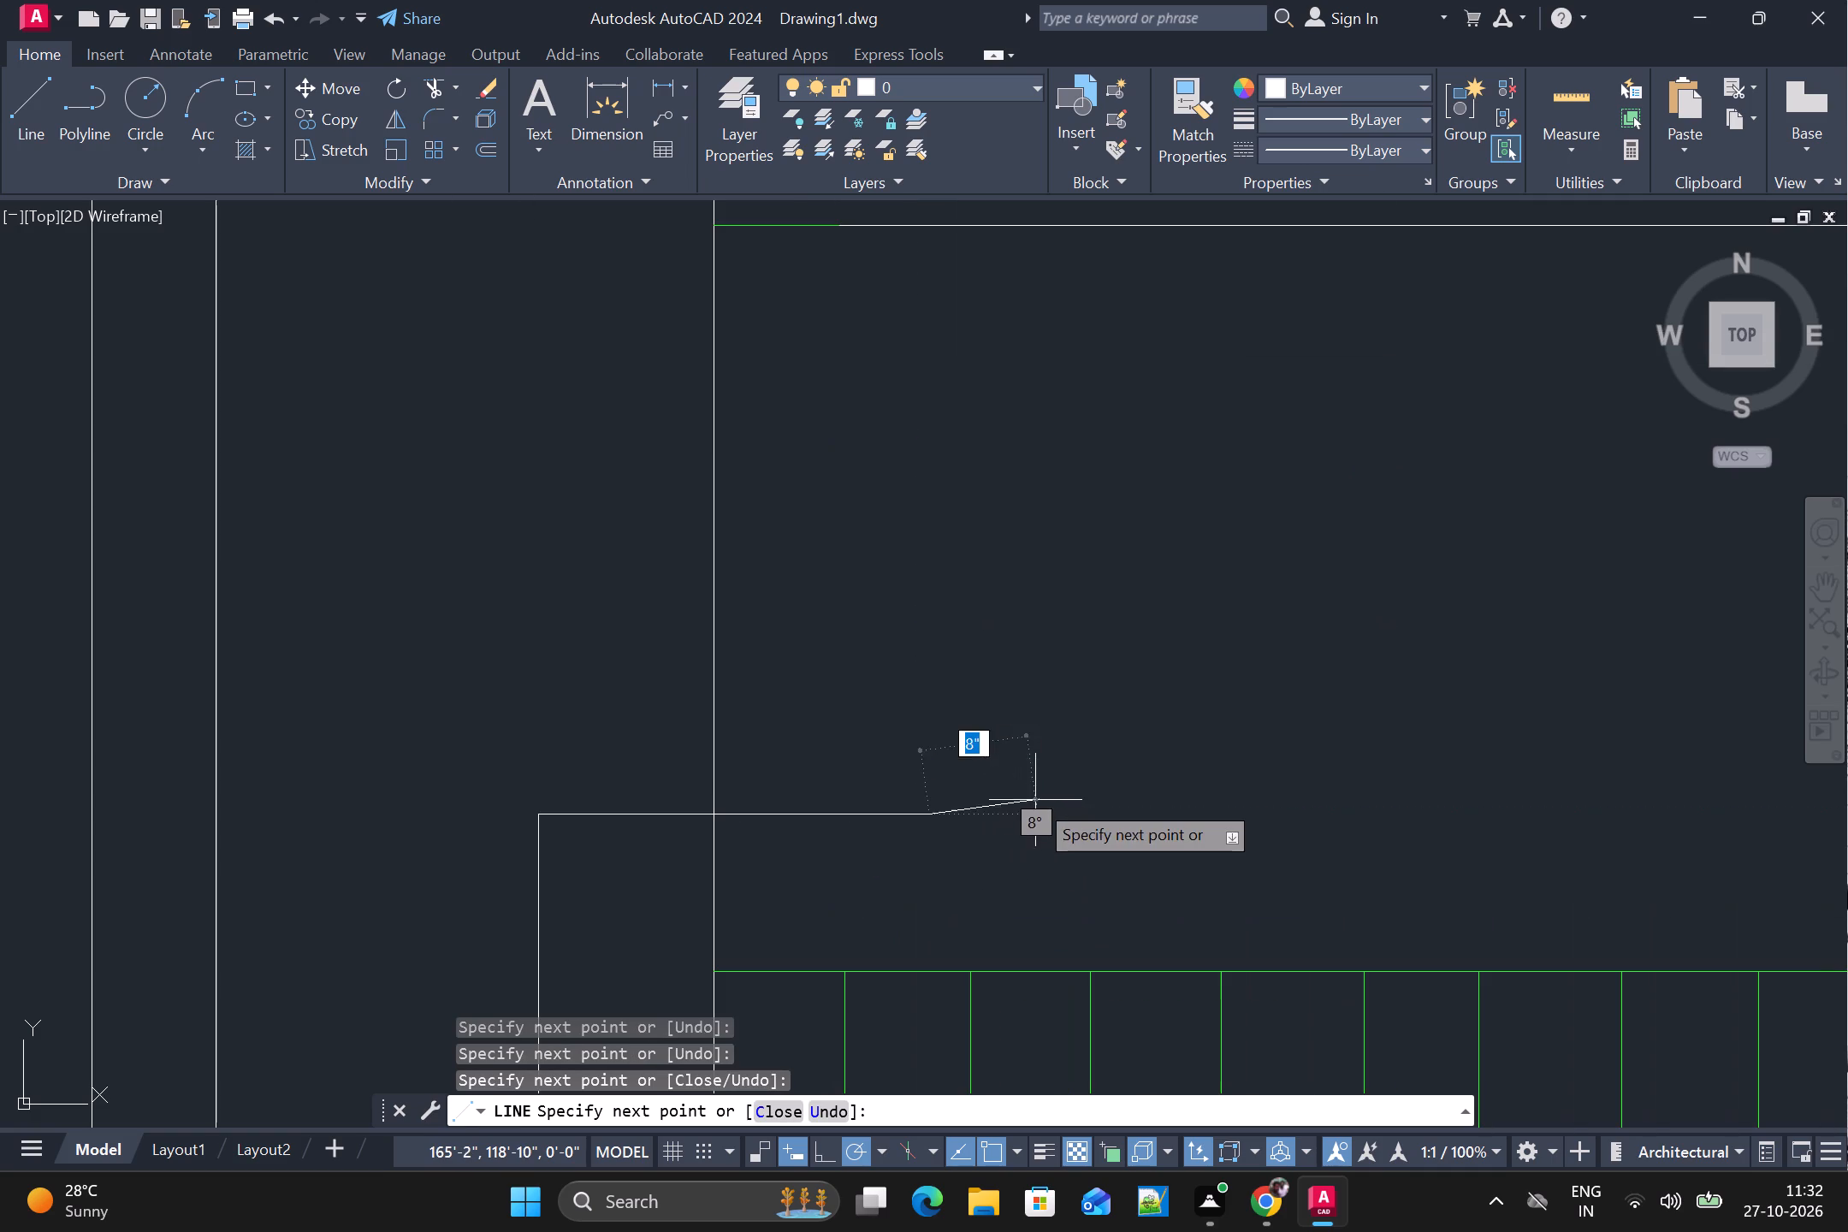
pyautogui.keyDown('alt'); pyautogui.click(856, 777); pyautogui.keyUp('alt')
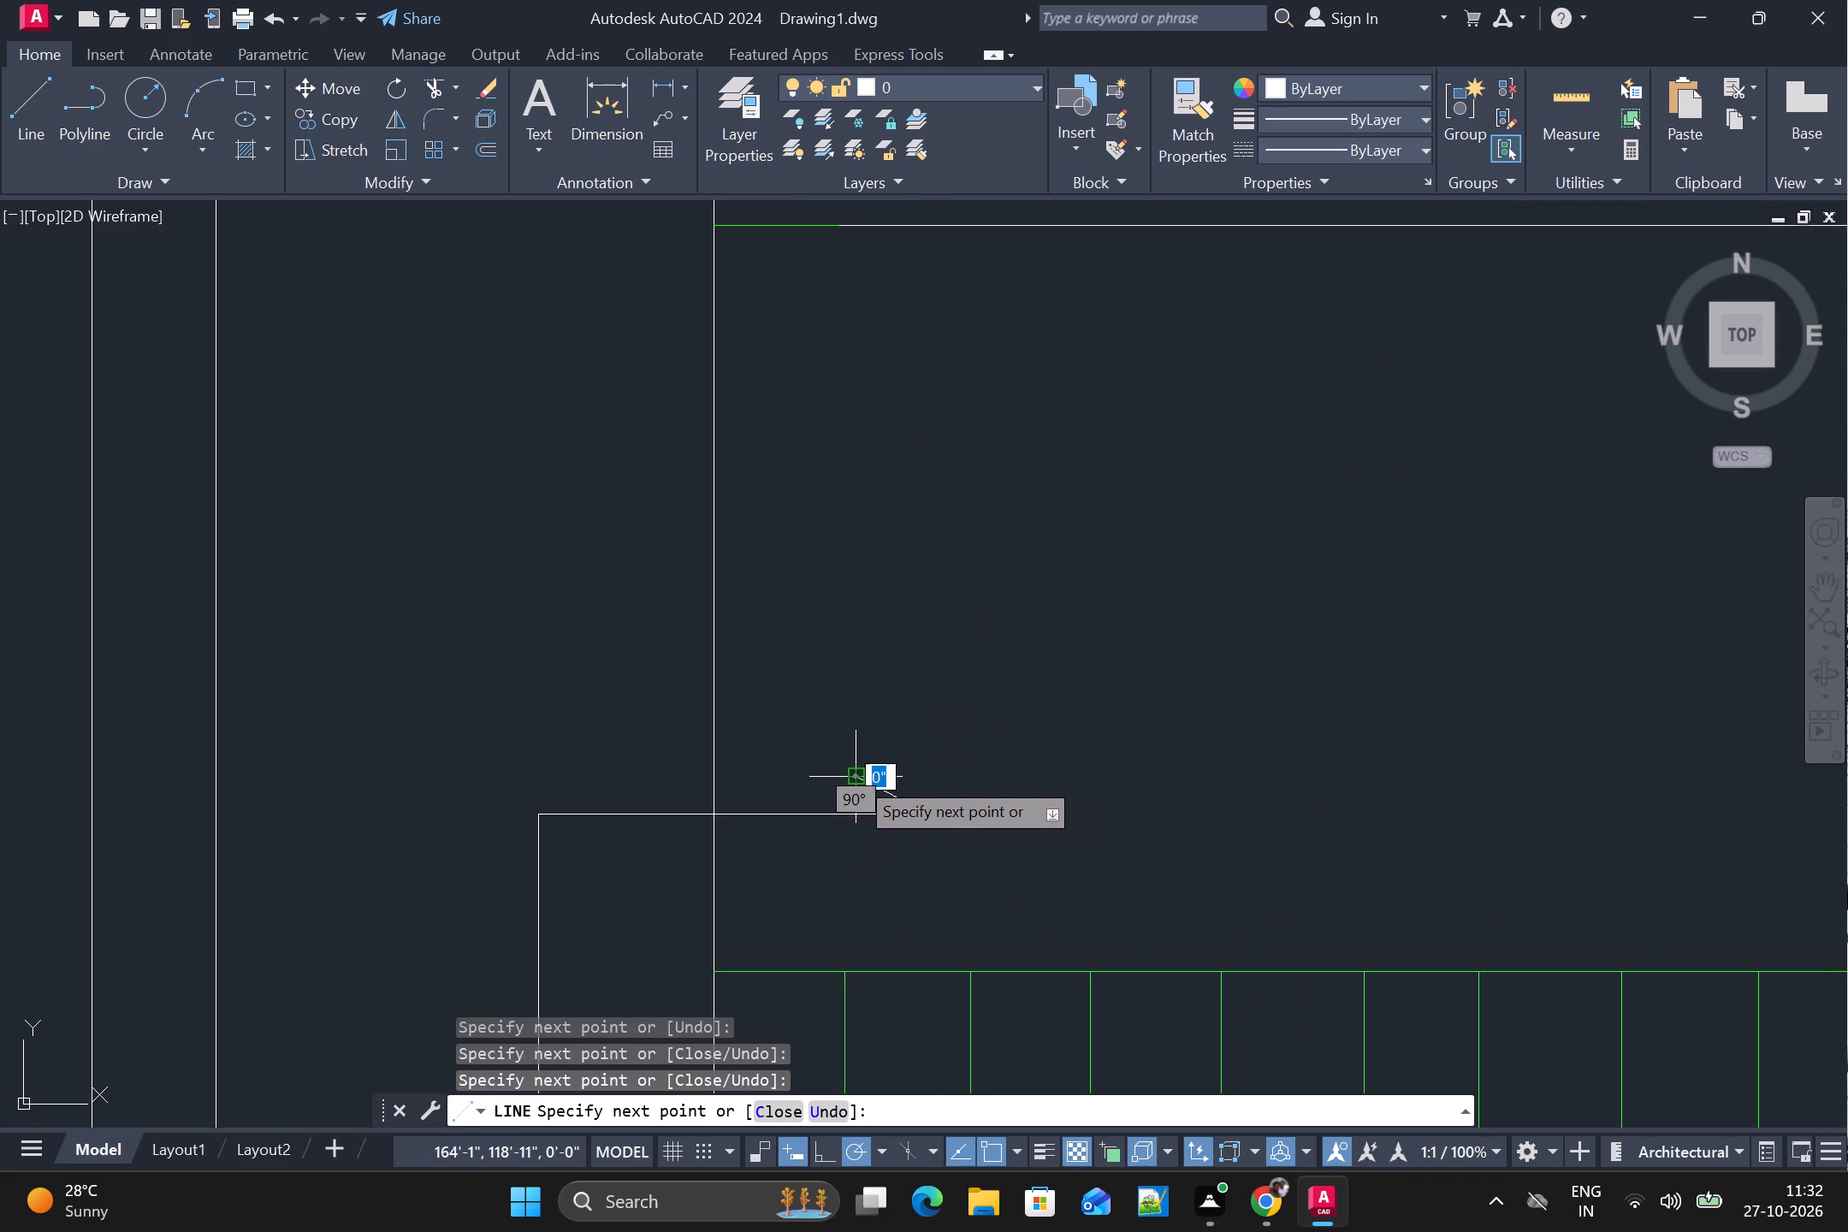
pyautogui.keyDown('alt'); pyautogui.click(929, 814); pyautogui.keyUp('alt')
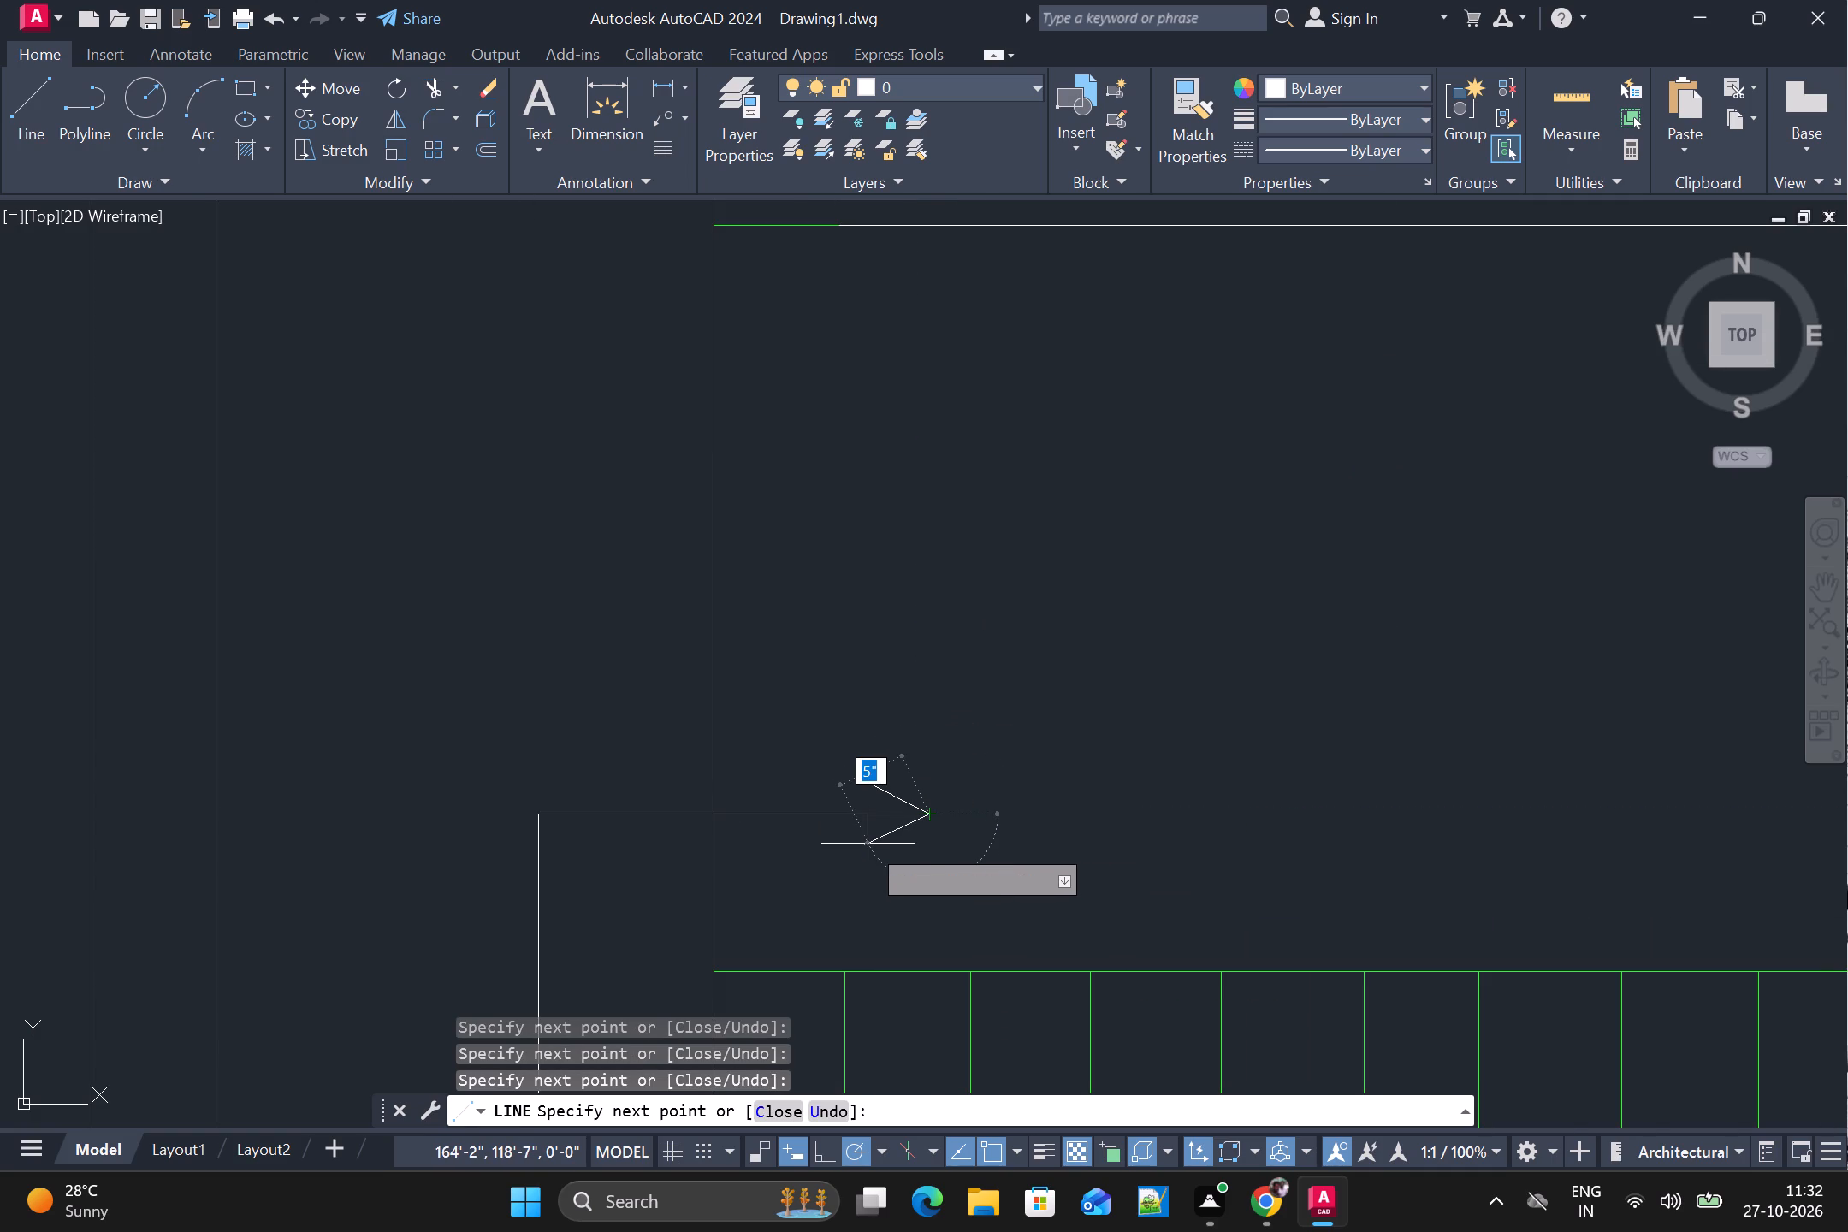
pyautogui.keyDown('alt'); pyautogui.scroll(1, 863, 844); pyautogui.keyUp('alt')
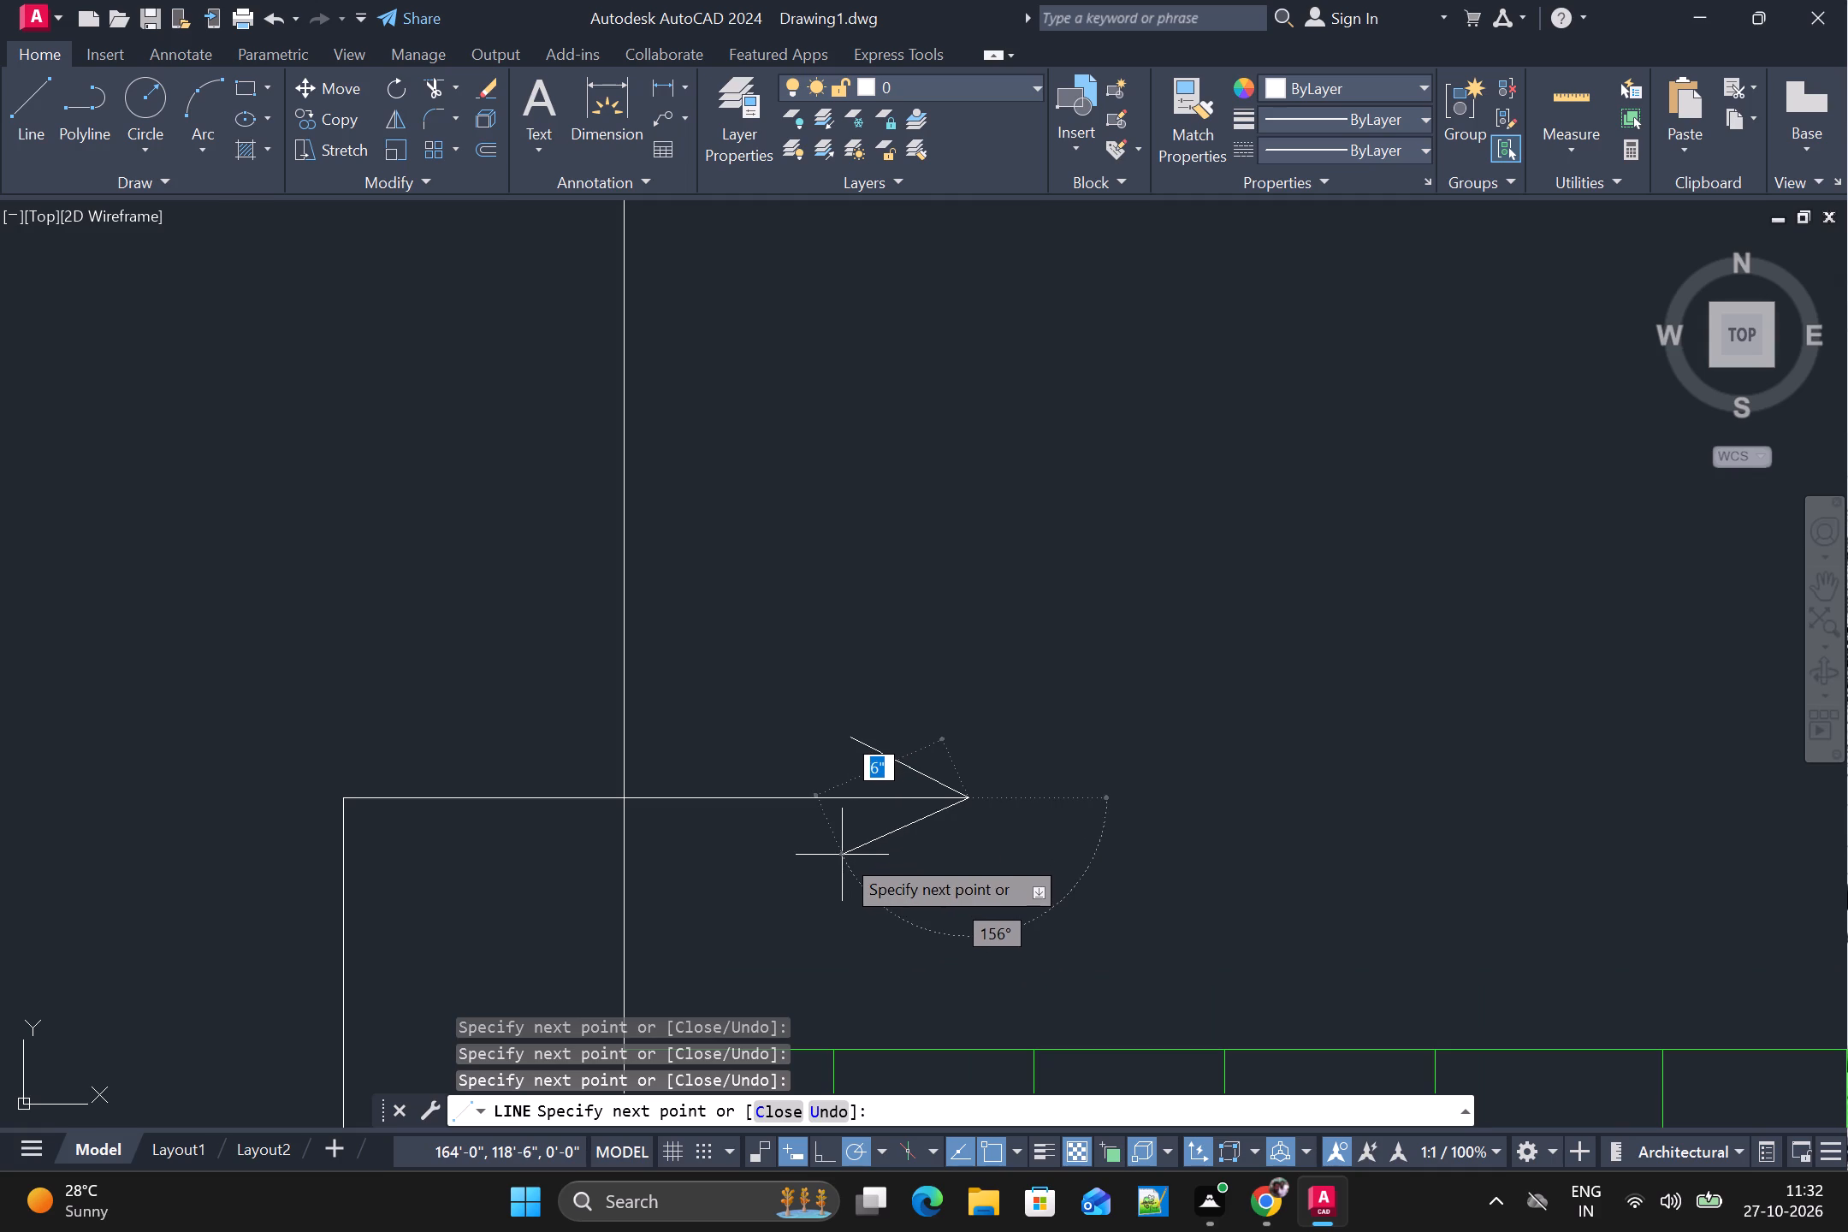
pyautogui.keyDown('alt'); pyautogui.click(842, 855); pyautogui.keyUp('alt')
pyautogui.keyDown('alt'); pyautogui.scroll(-2, 953, 857); pyautogui.keyUp('alt')
pyautogui.press('space')
# Review the whole floor plan, examining the staircase, the rooms and the partitions between them.
pyautogui.keyDown('alt'); pyautogui.scroll(-2, 981, 866); pyautogui.keyUp('alt')
pyautogui.keyDown('alt'); pyautogui.moveTo(1085, 898); pyautogui.dragTo(1072, 866, button='middle'); pyautogui.keyUp('alt')
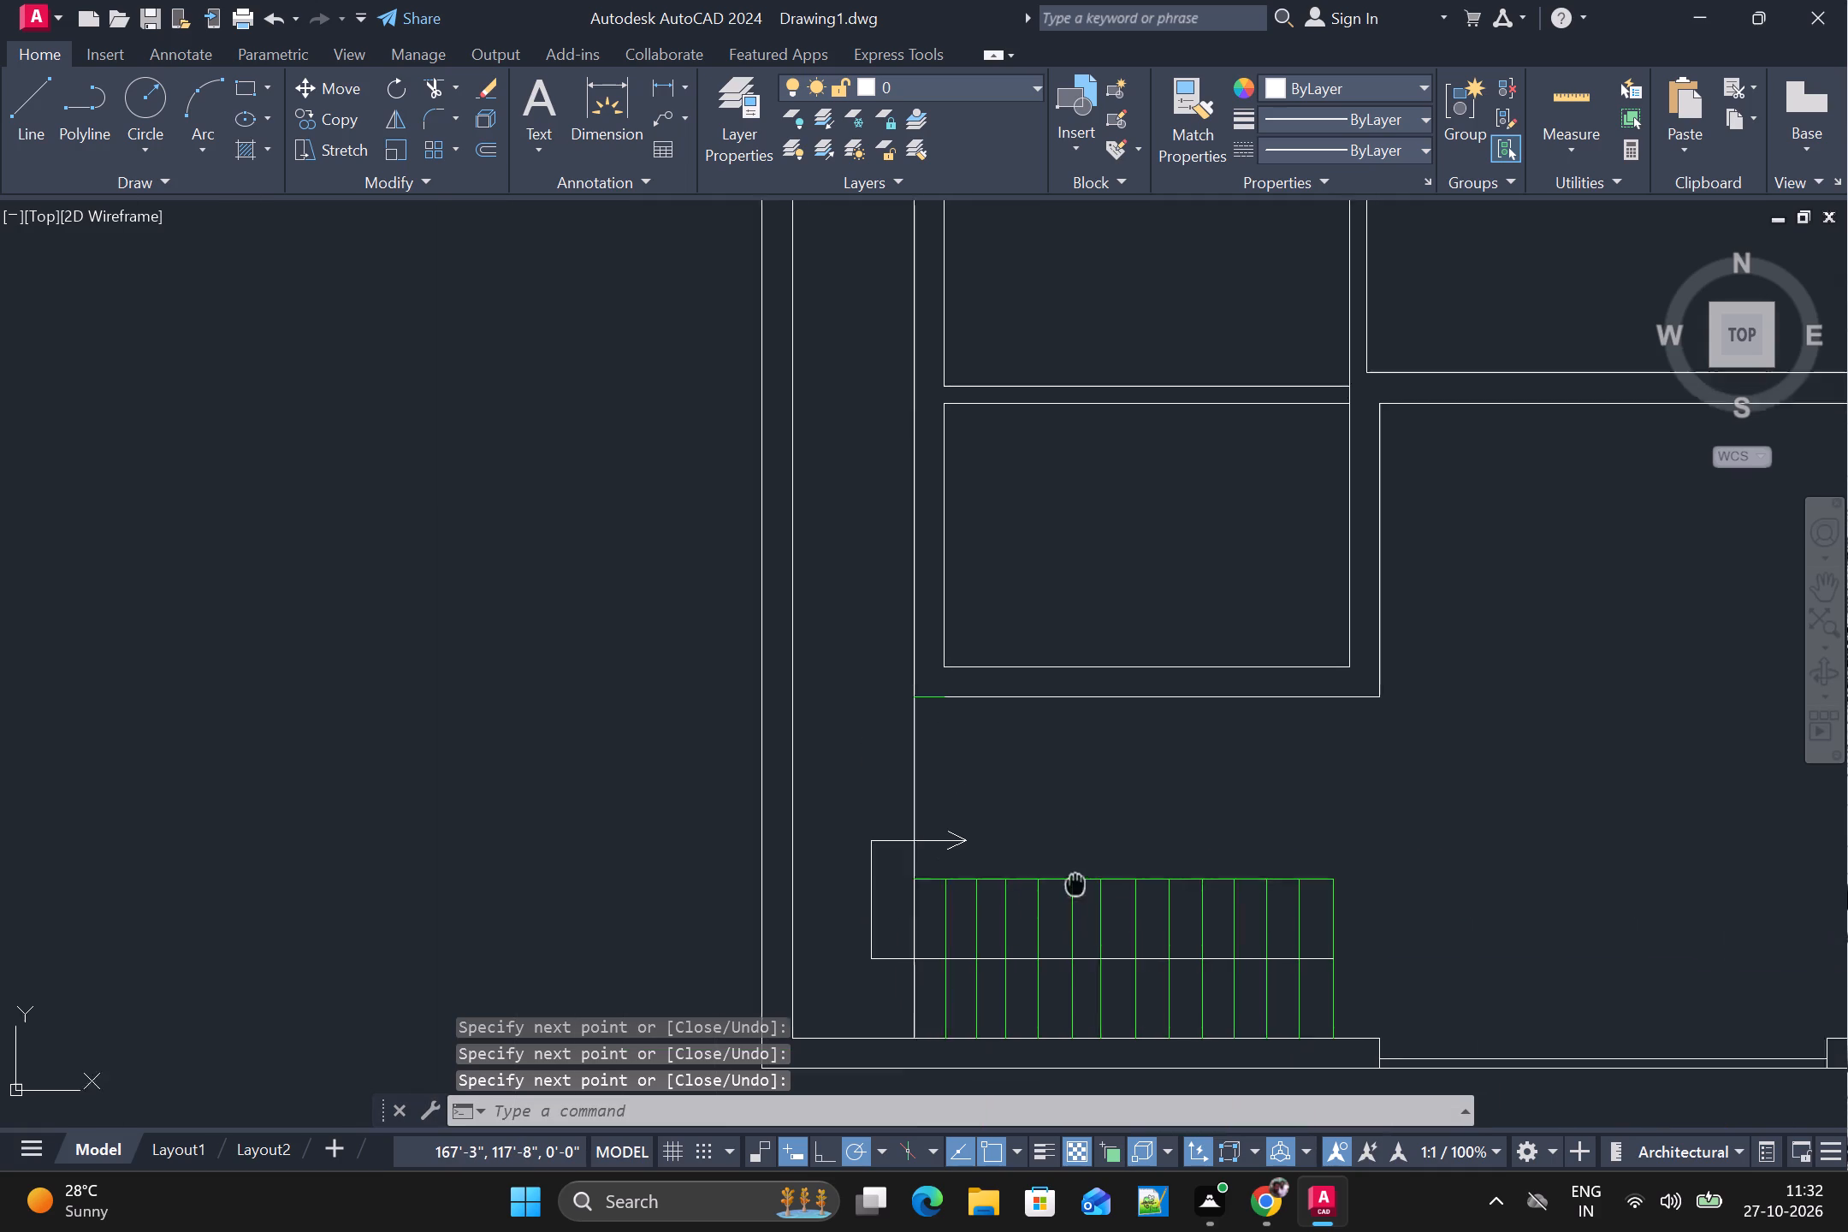
pyautogui.keyDown('alt'); pyautogui.moveTo(1072, 866); pyautogui.dragTo(1046, 743, button='middle'); pyautogui.keyUp('alt')
pyautogui.keyDown('alt'); pyautogui.scroll(-2, 1060, 759); pyautogui.keyUp('alt')
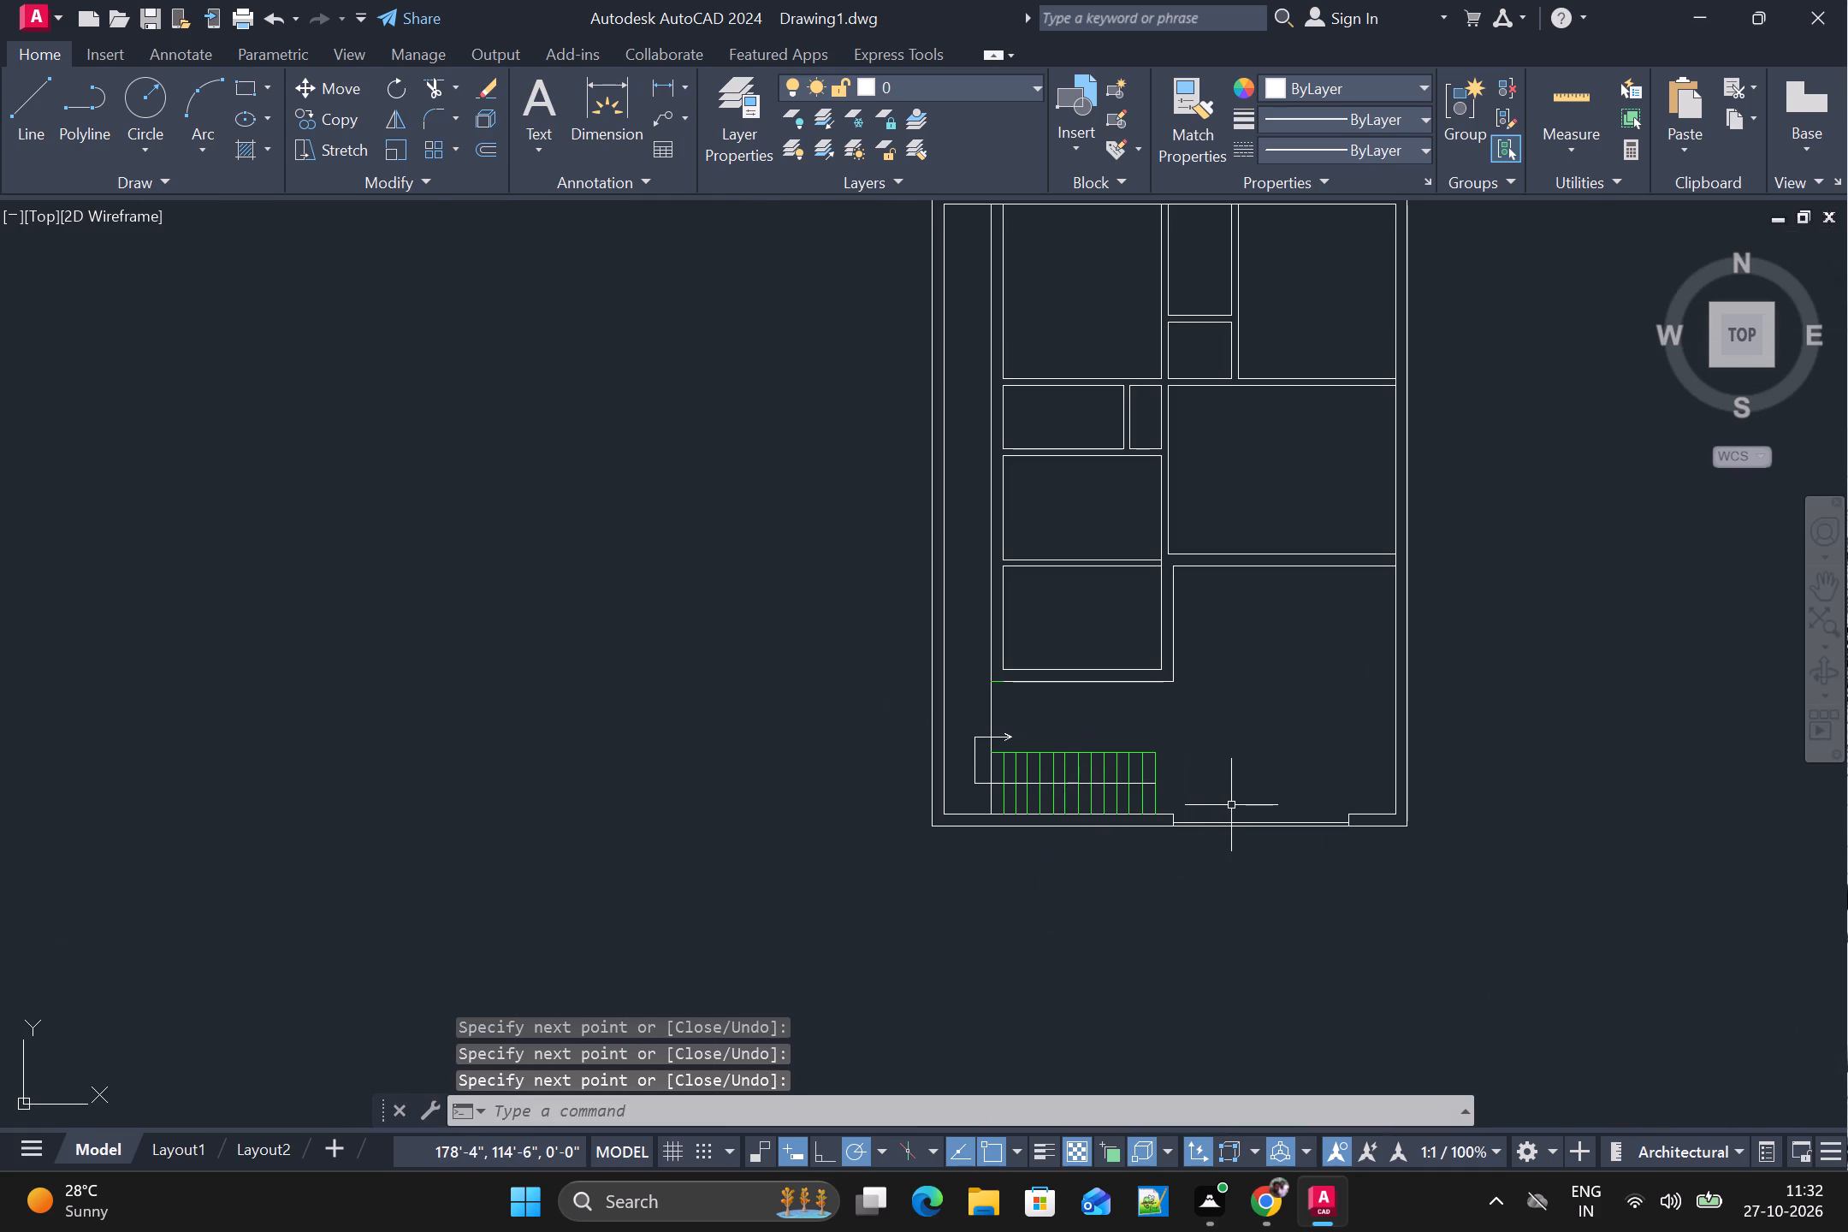
pyautogui.keyDown('alt'); pyautogui.scroll(1, 1163, 737); pyautogui.keyUp('alt')
pyautogui.keyDown('alt'); pyautogui.moveTo(1158, 739); pyautogui.dragTo(1154, 797, button='middle'); pyautogui.keyUp('alt')
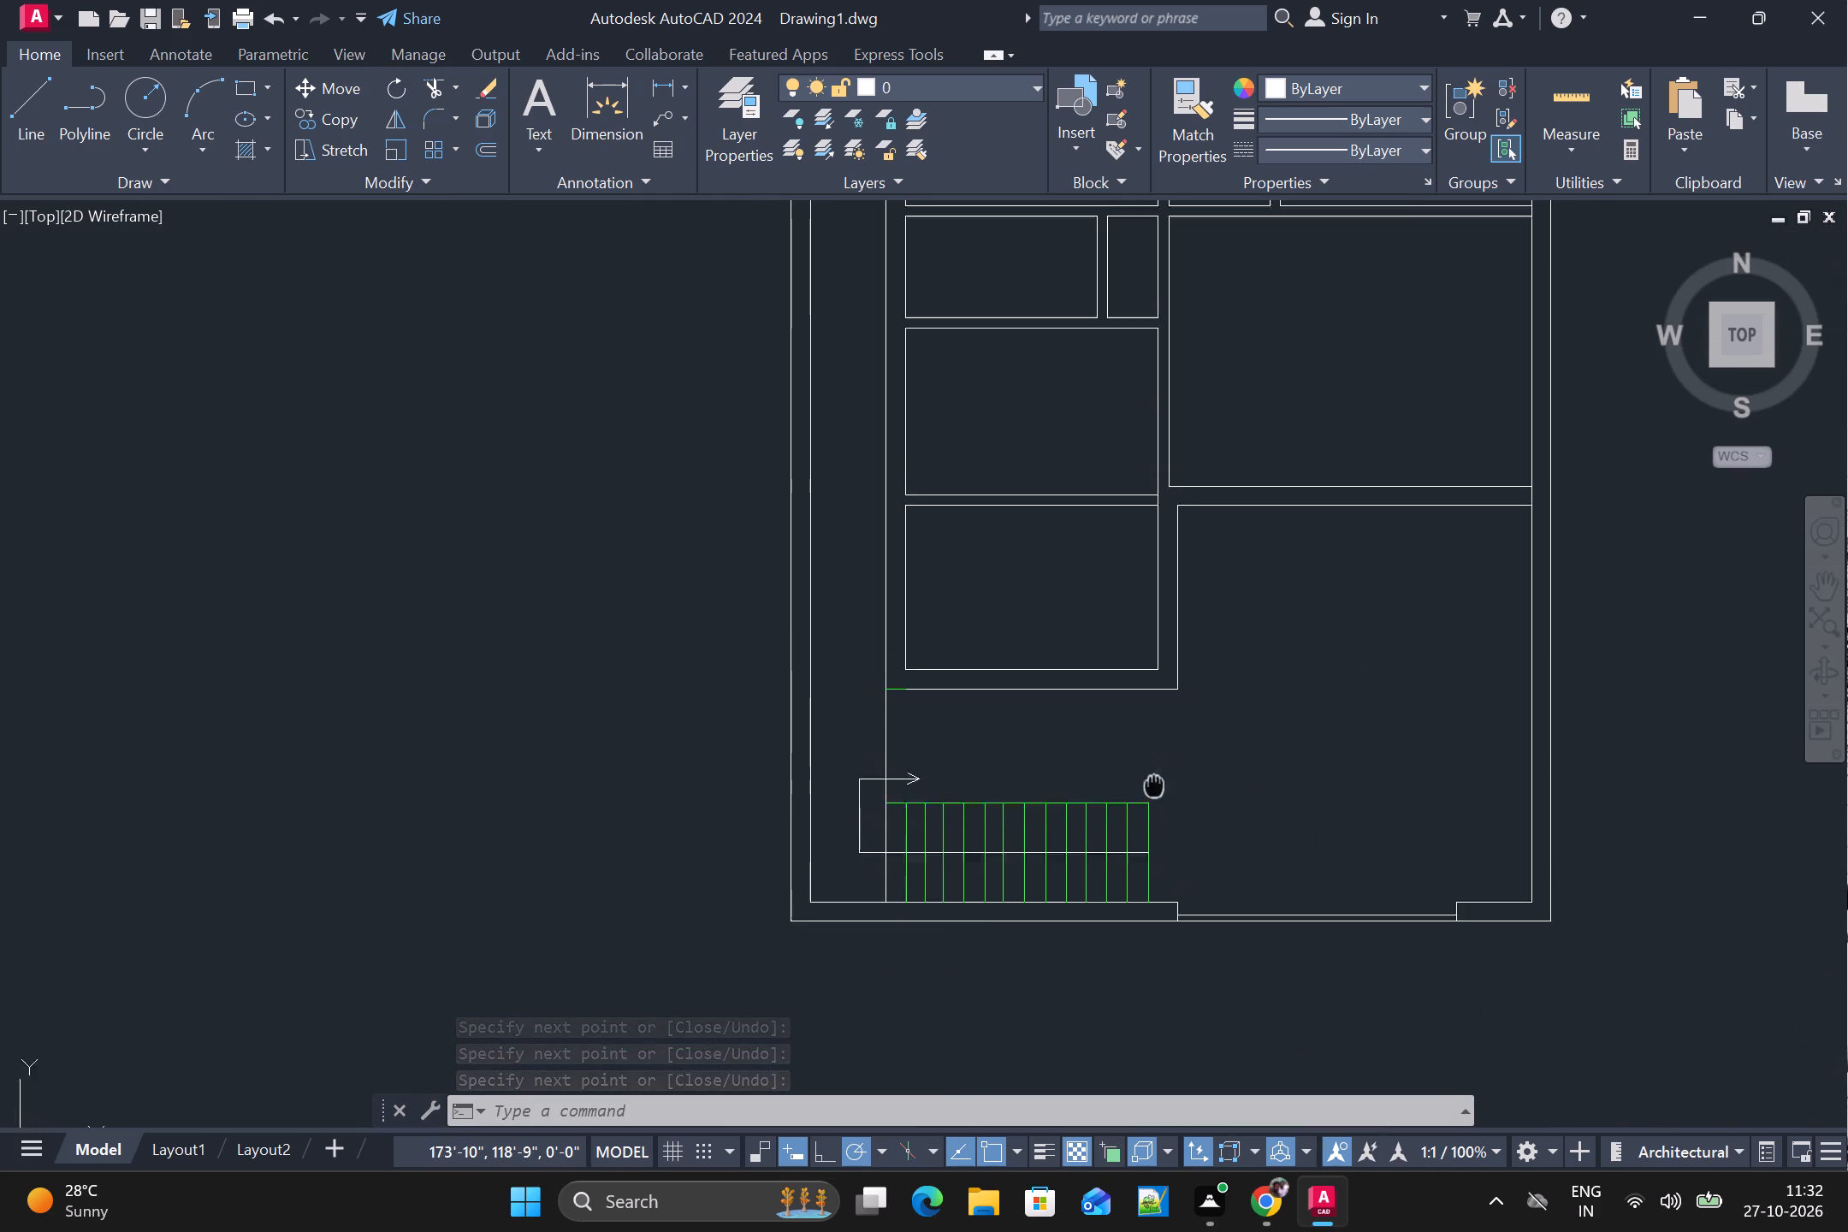
pyautogui.keyDown('alt'); pyautogui.moveTo(1154, 797); pyautogui.dragTo(1164, 897, button='middle'); pyautogui.keyUp('alt')
pyautogui.keyDown('alt'); pyautogui.scroll(-1, 1172, 889); pyautogui.keyUp('alt')
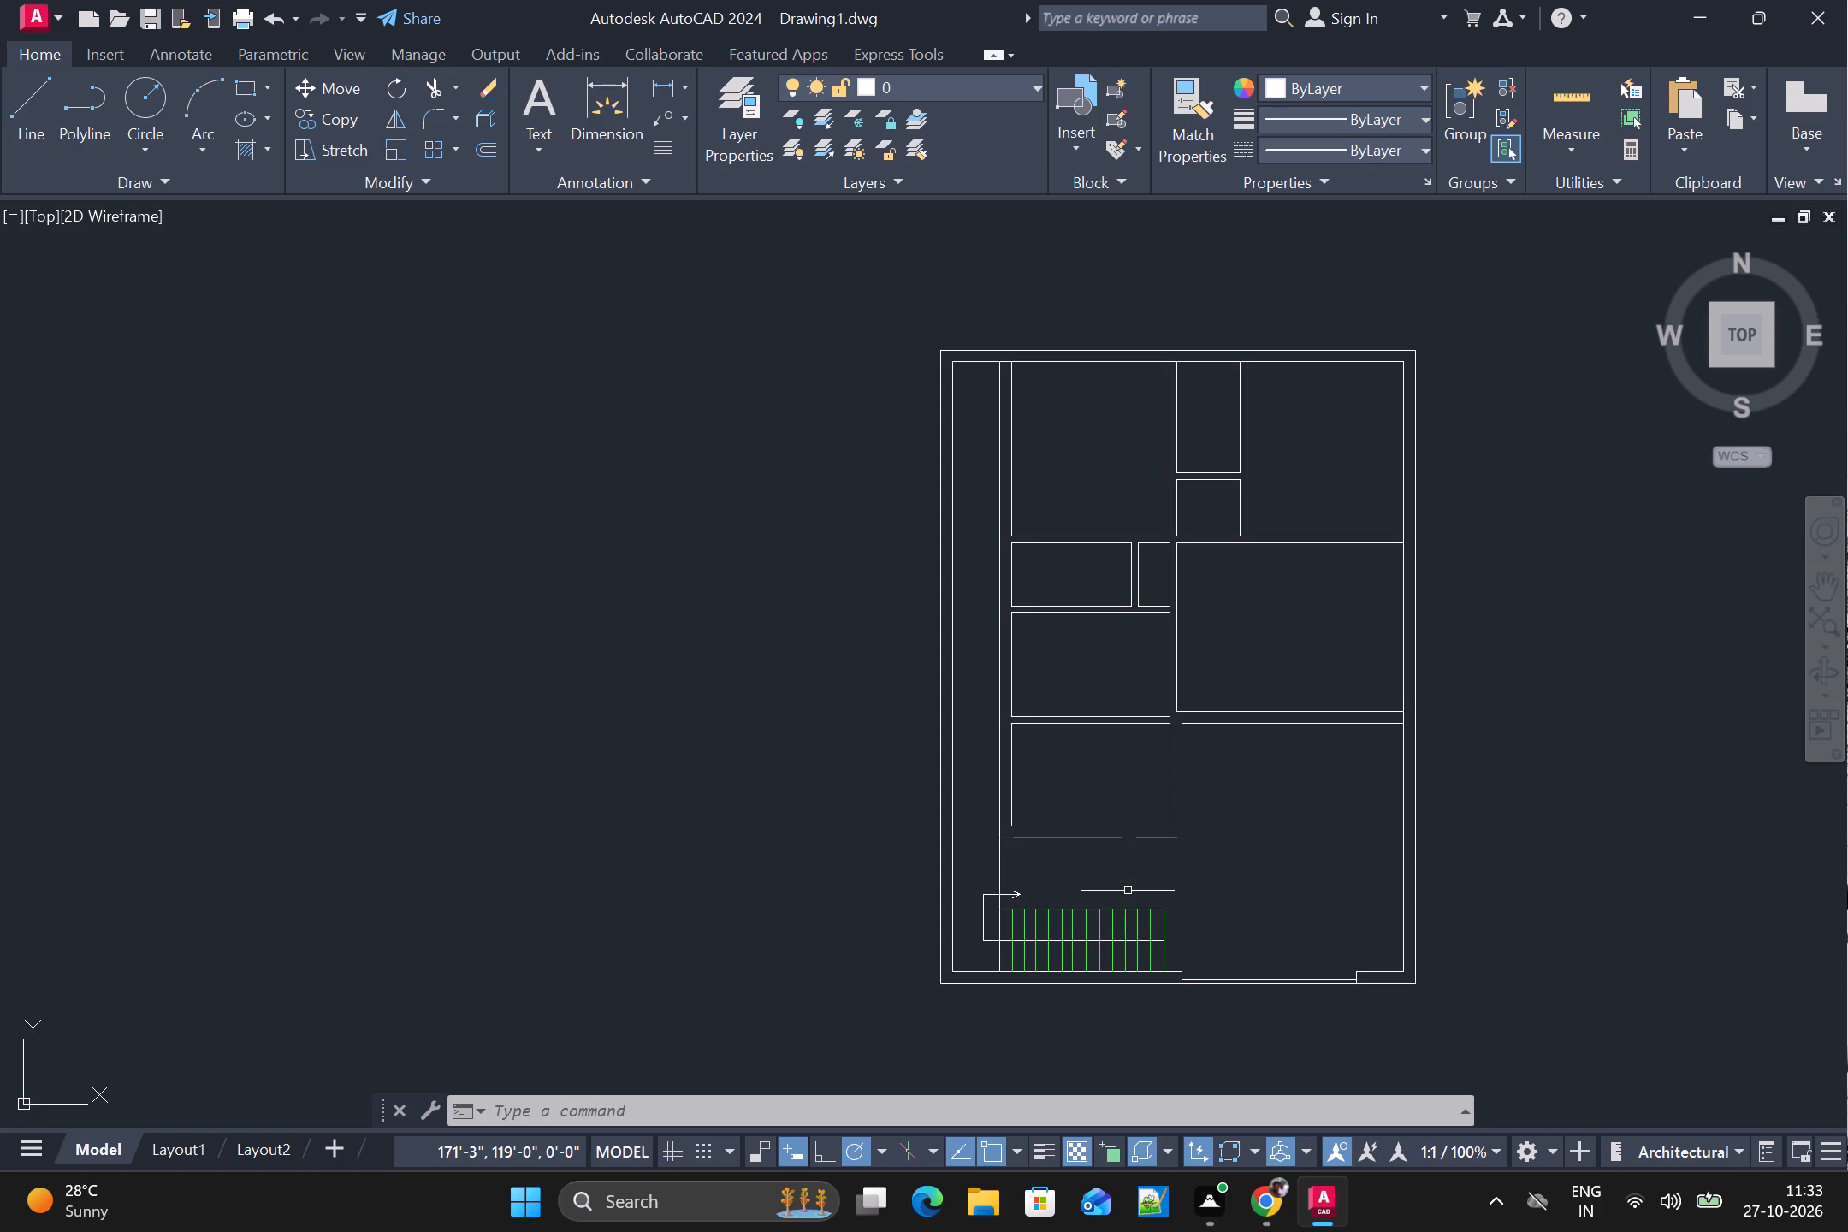
pyautogui.keyDown('alt'); pyautogui.scroll(1, 1128, 891); pyautogui.keyUp('alt')
pyautogui.keyDown('alt'); pyautogui.scroll(-1, 1128, 891); pyautogui.keyUp('alt')
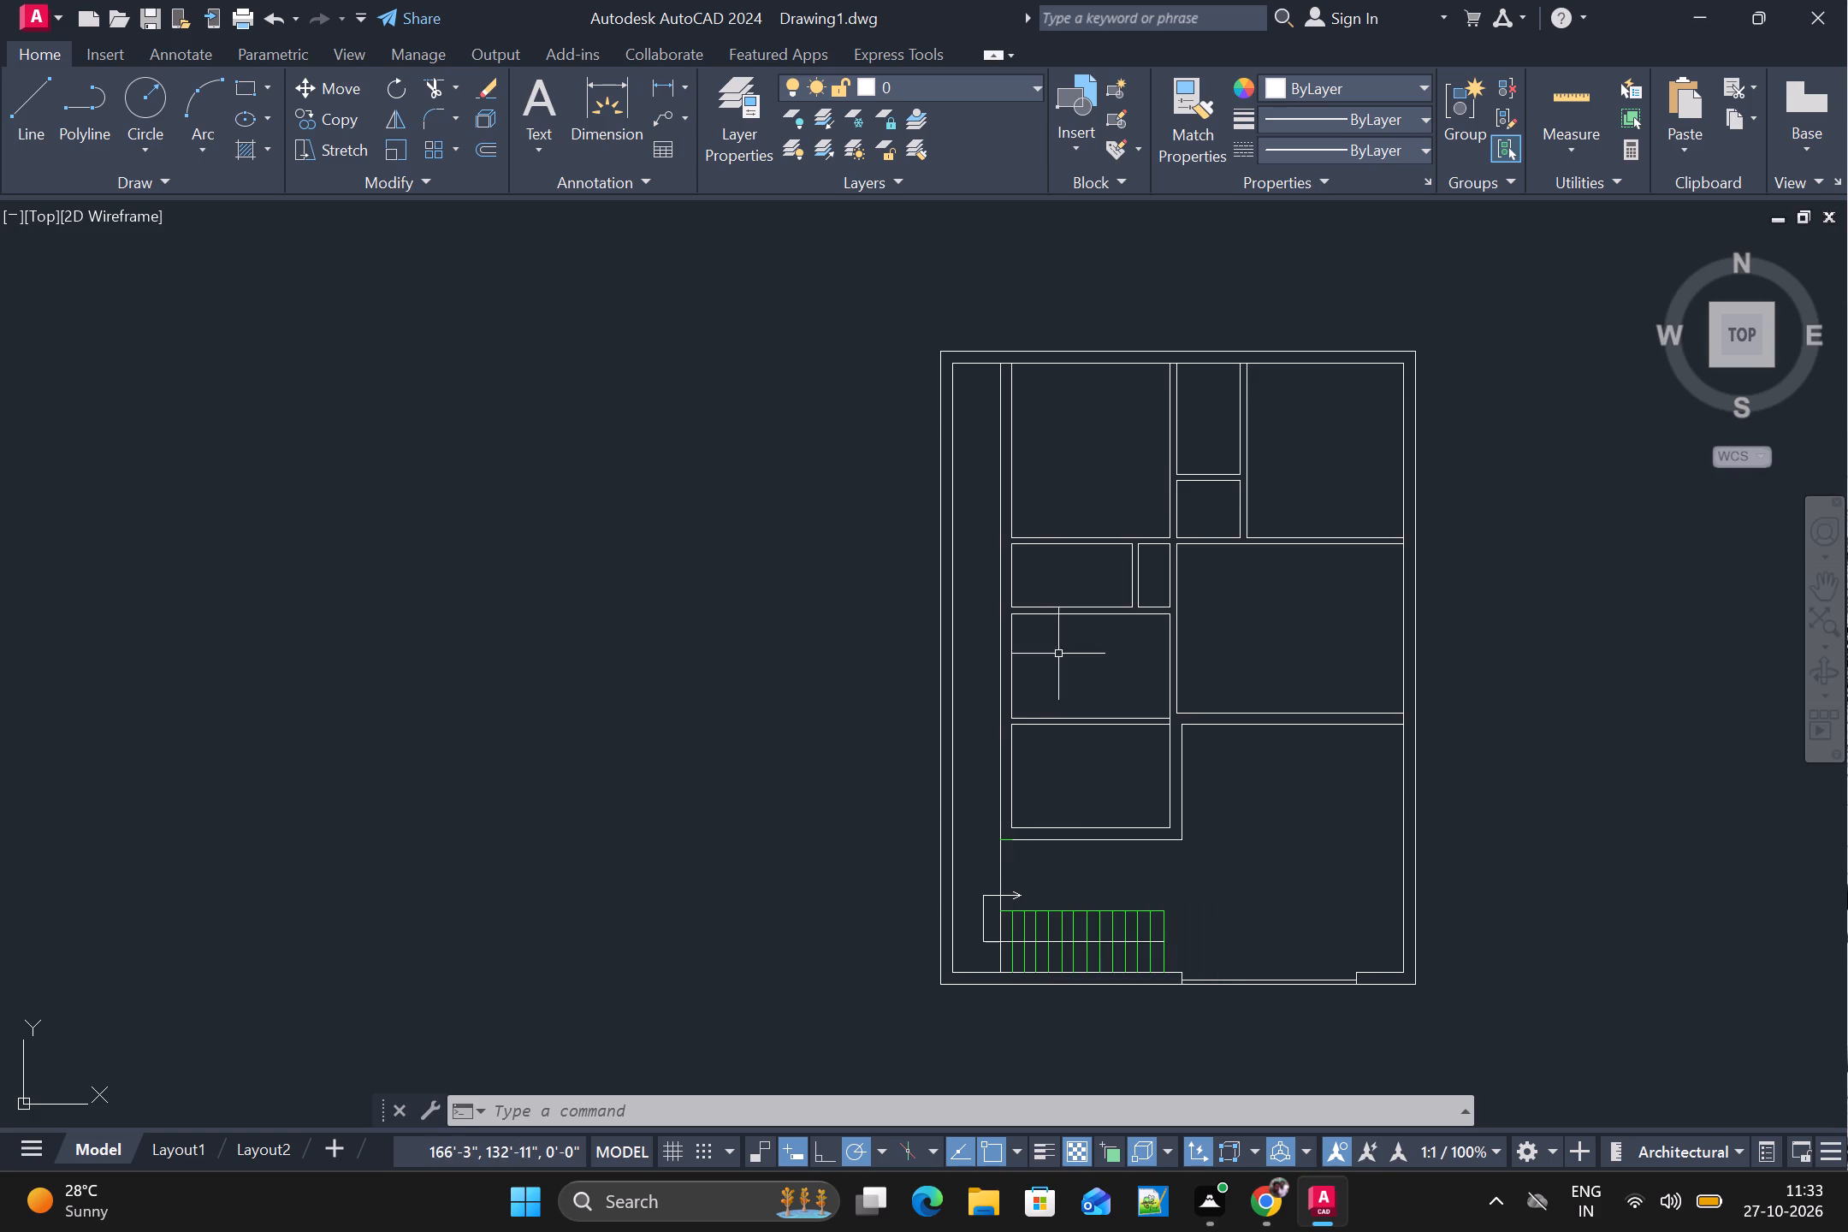
pyautogui.keyDown('alt'); pyautogui.scroll(1, 1087, 608); pyautogui.keyUp('alt')
pyautogui.keyDown('alt'); pyautogui.moveTo(1133, 654); pyautogui.dragTo(1091, 800, button='middle'); pyautogui.keyUp('alt')
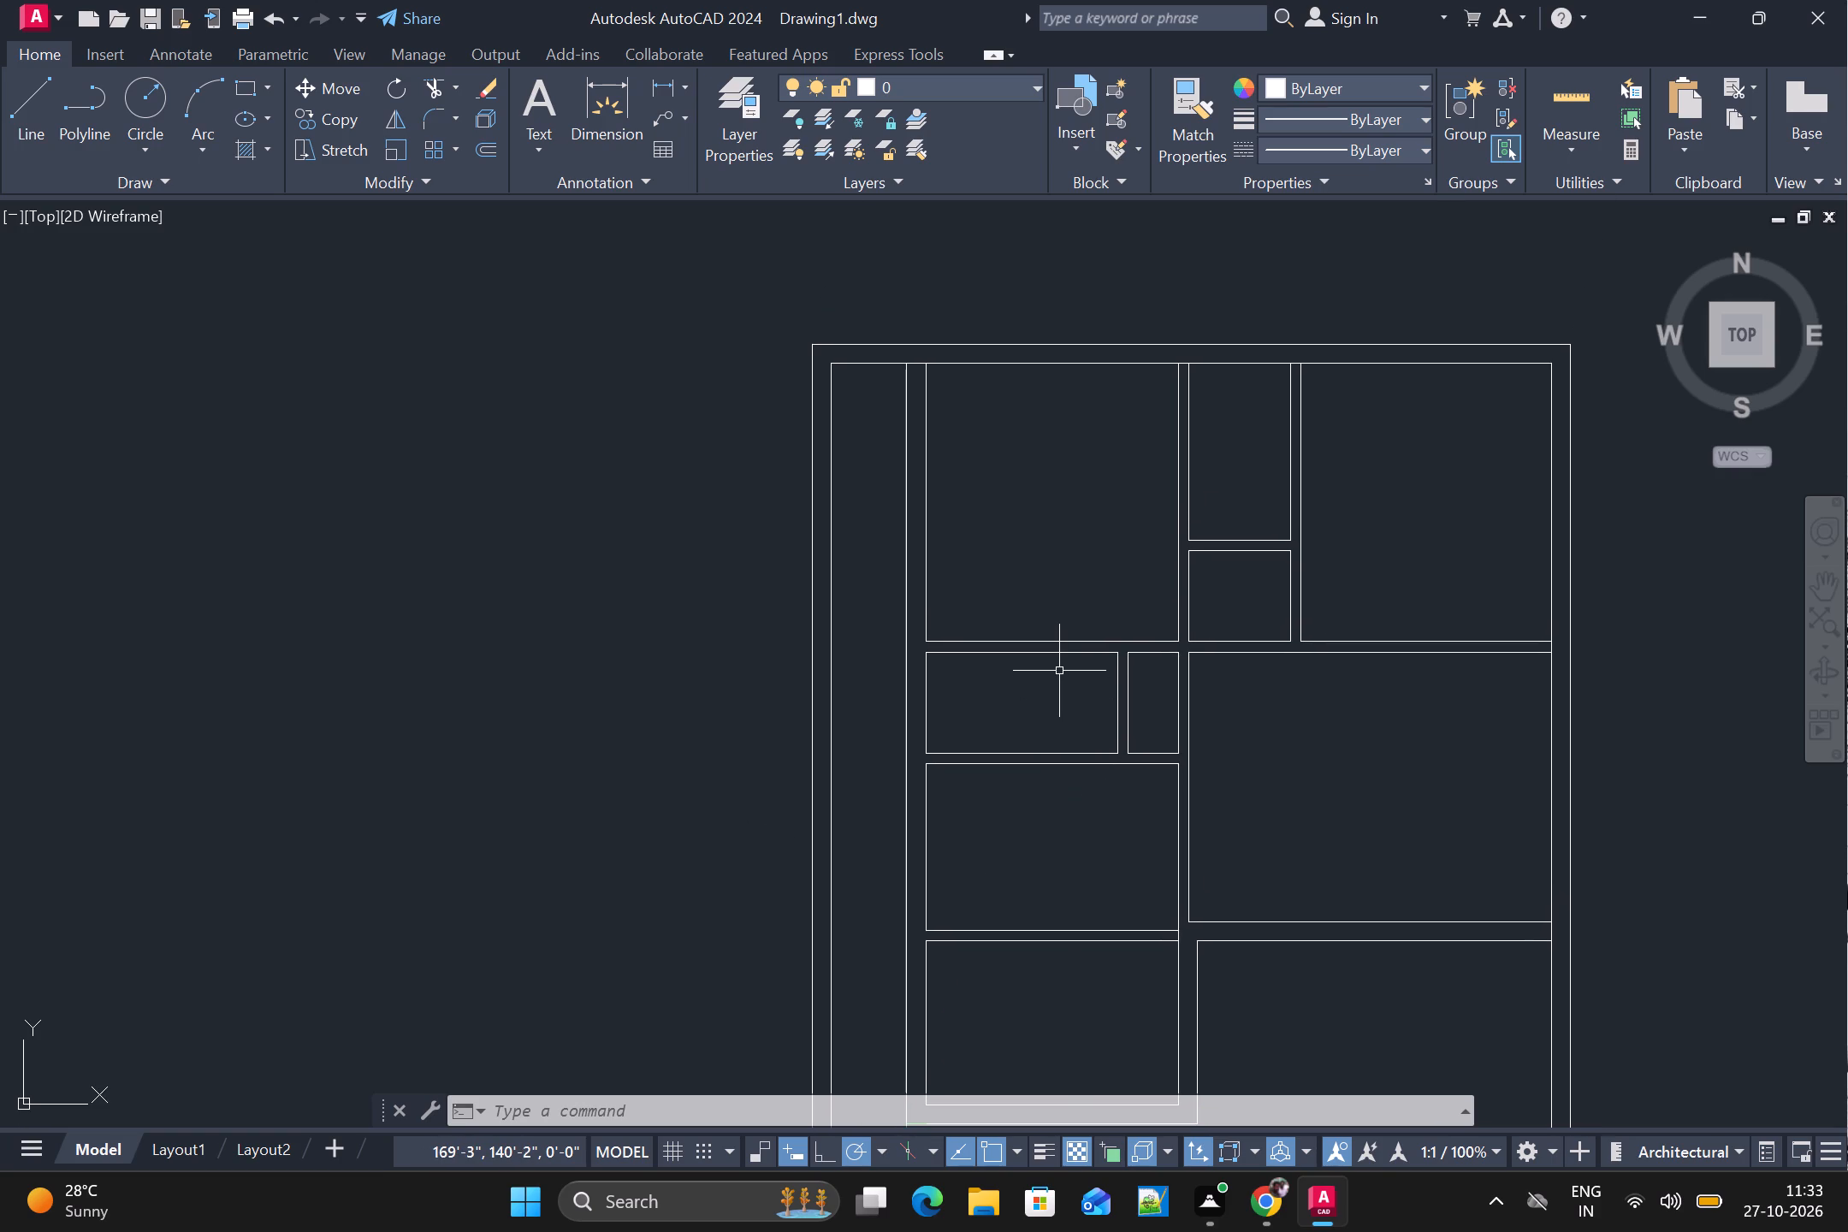
pyautogui.keyDown('alt'); pyautogui.scroll(-2, 1059, 671); pyautogui.keyUp('alt')
pyautogui.keyDown('alt'); pyautogui.moveTo(1137, 731); pyautogui.dragTo(1080, 749, button='middle'); pyautogui.keyUp('alt')
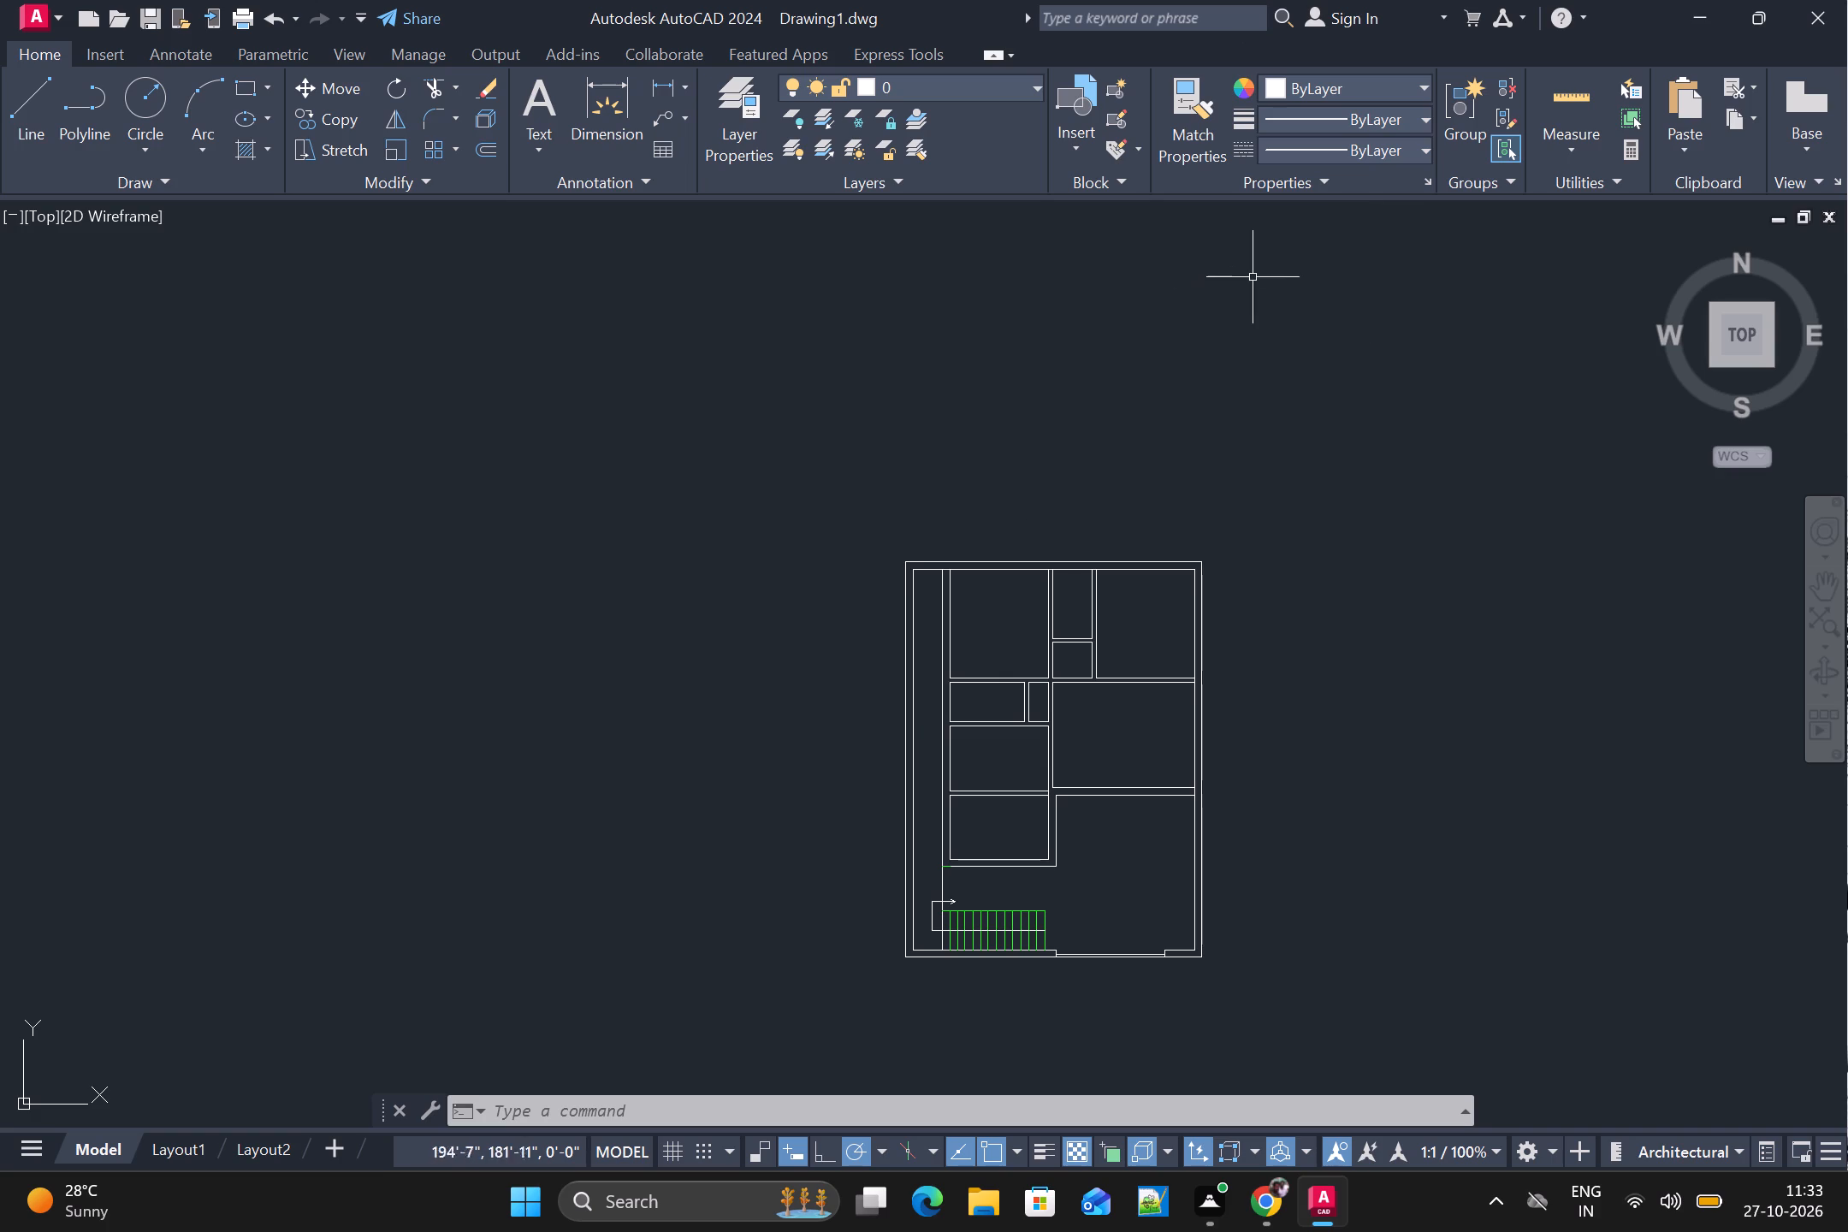
pyautogui.keyDown('alt'); pyautogui.scroll(1, 1078, 791); pyautogui.keyUp('alt')
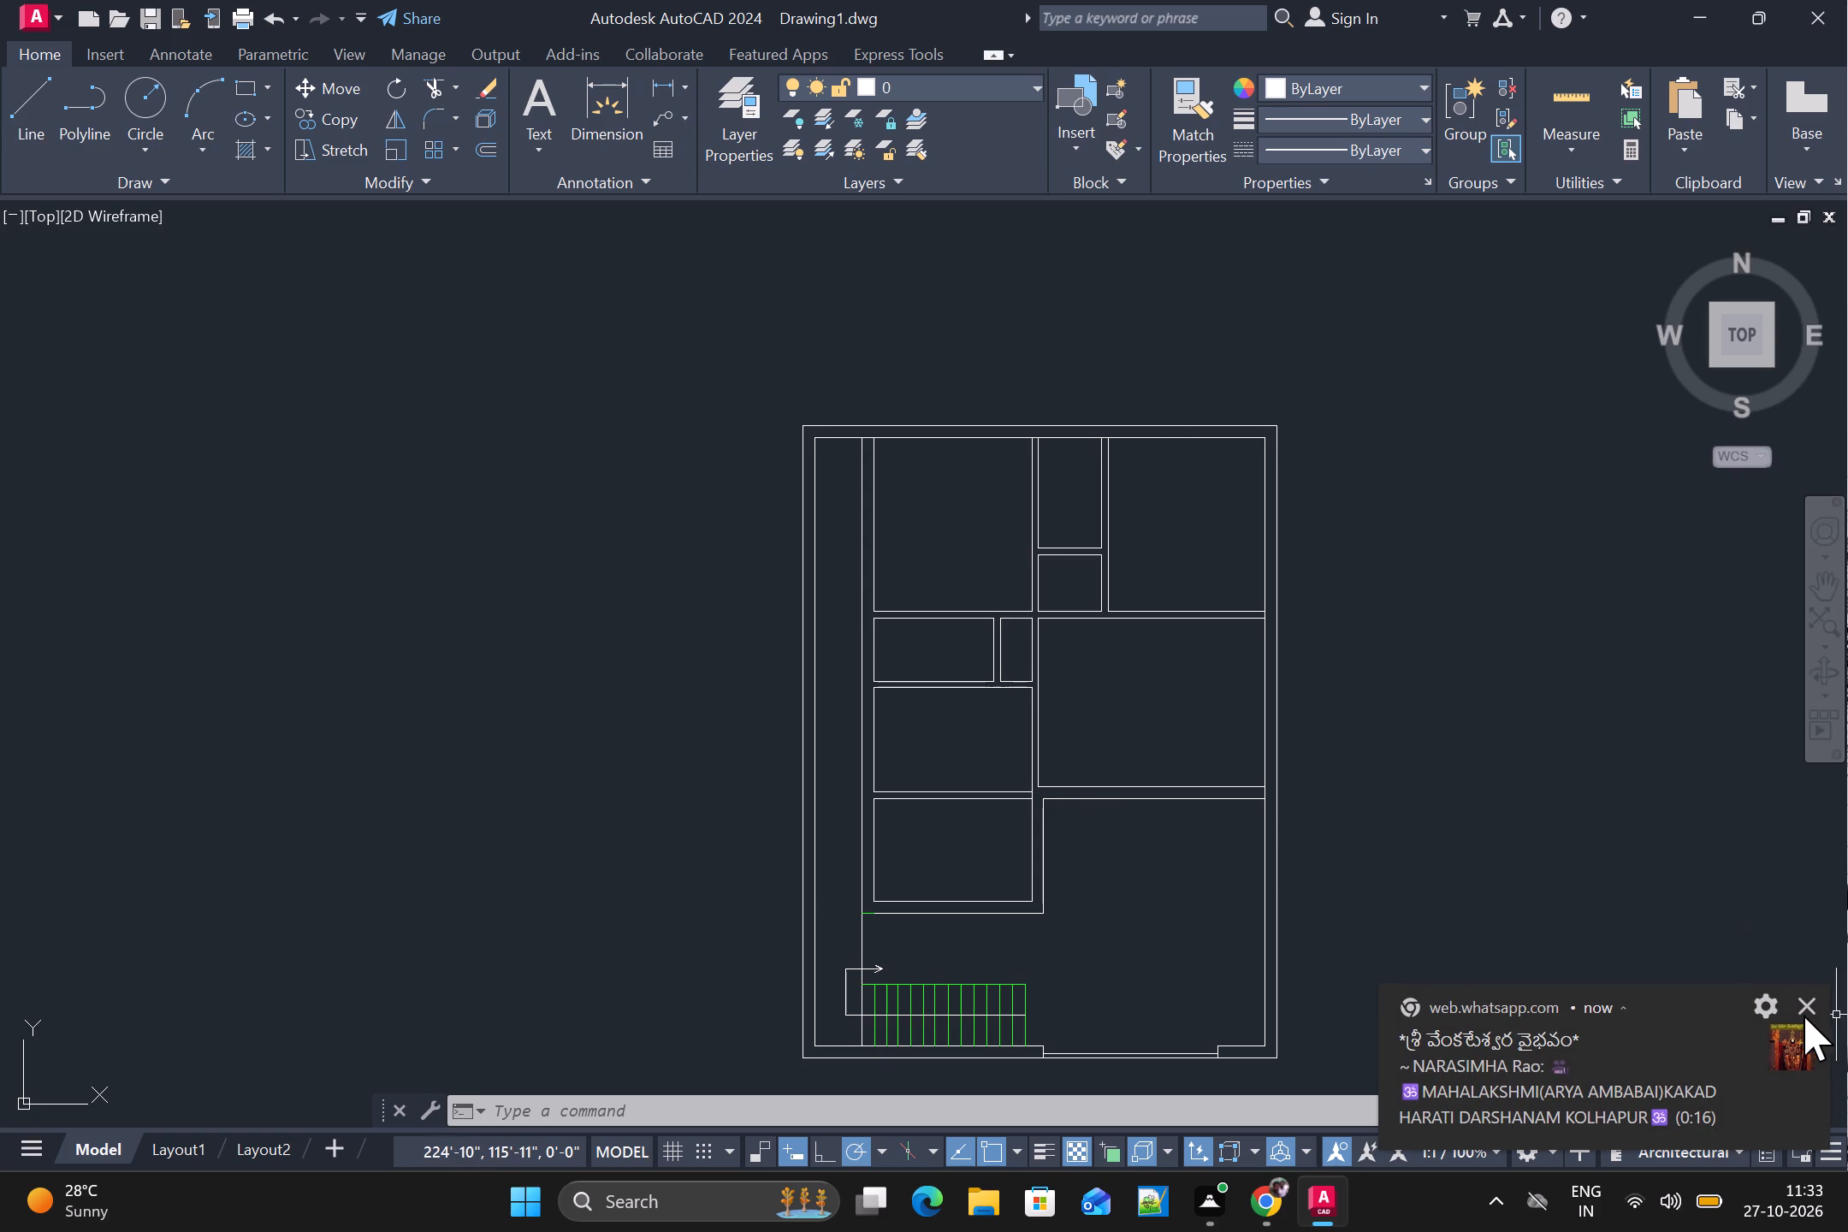
pyautogui.keyDown('alt'); pyautogui.click(1809, 1004); pyautogui.keyUp('alt')
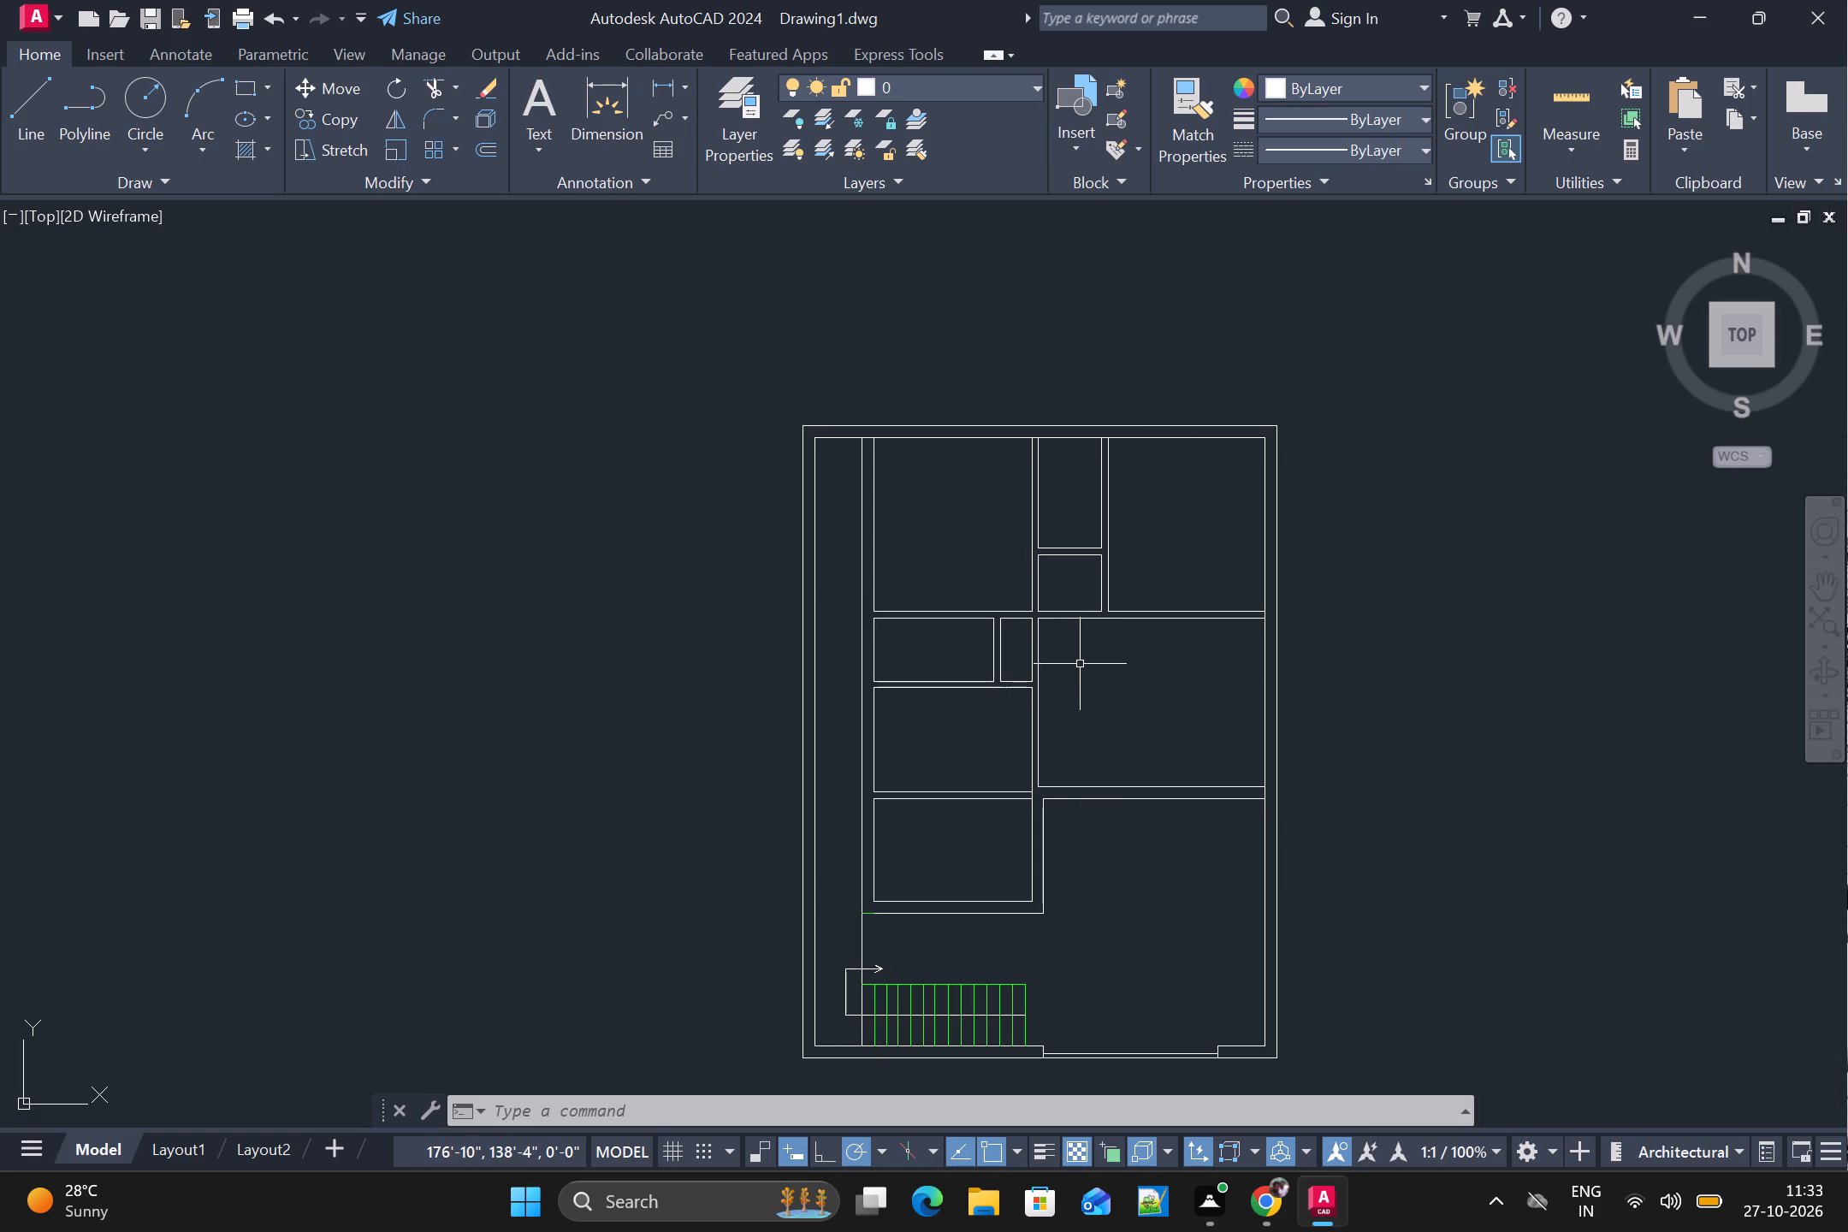
pyautogui.keyDown('alt'); pyautogui.scroll(1, 1080, 664); pyautogui.keyUp('alt')
pyautogui.keyDown('alt'); pyautogui.scroll(-1, 1080, 664); pyautogui.keyUp('alt')
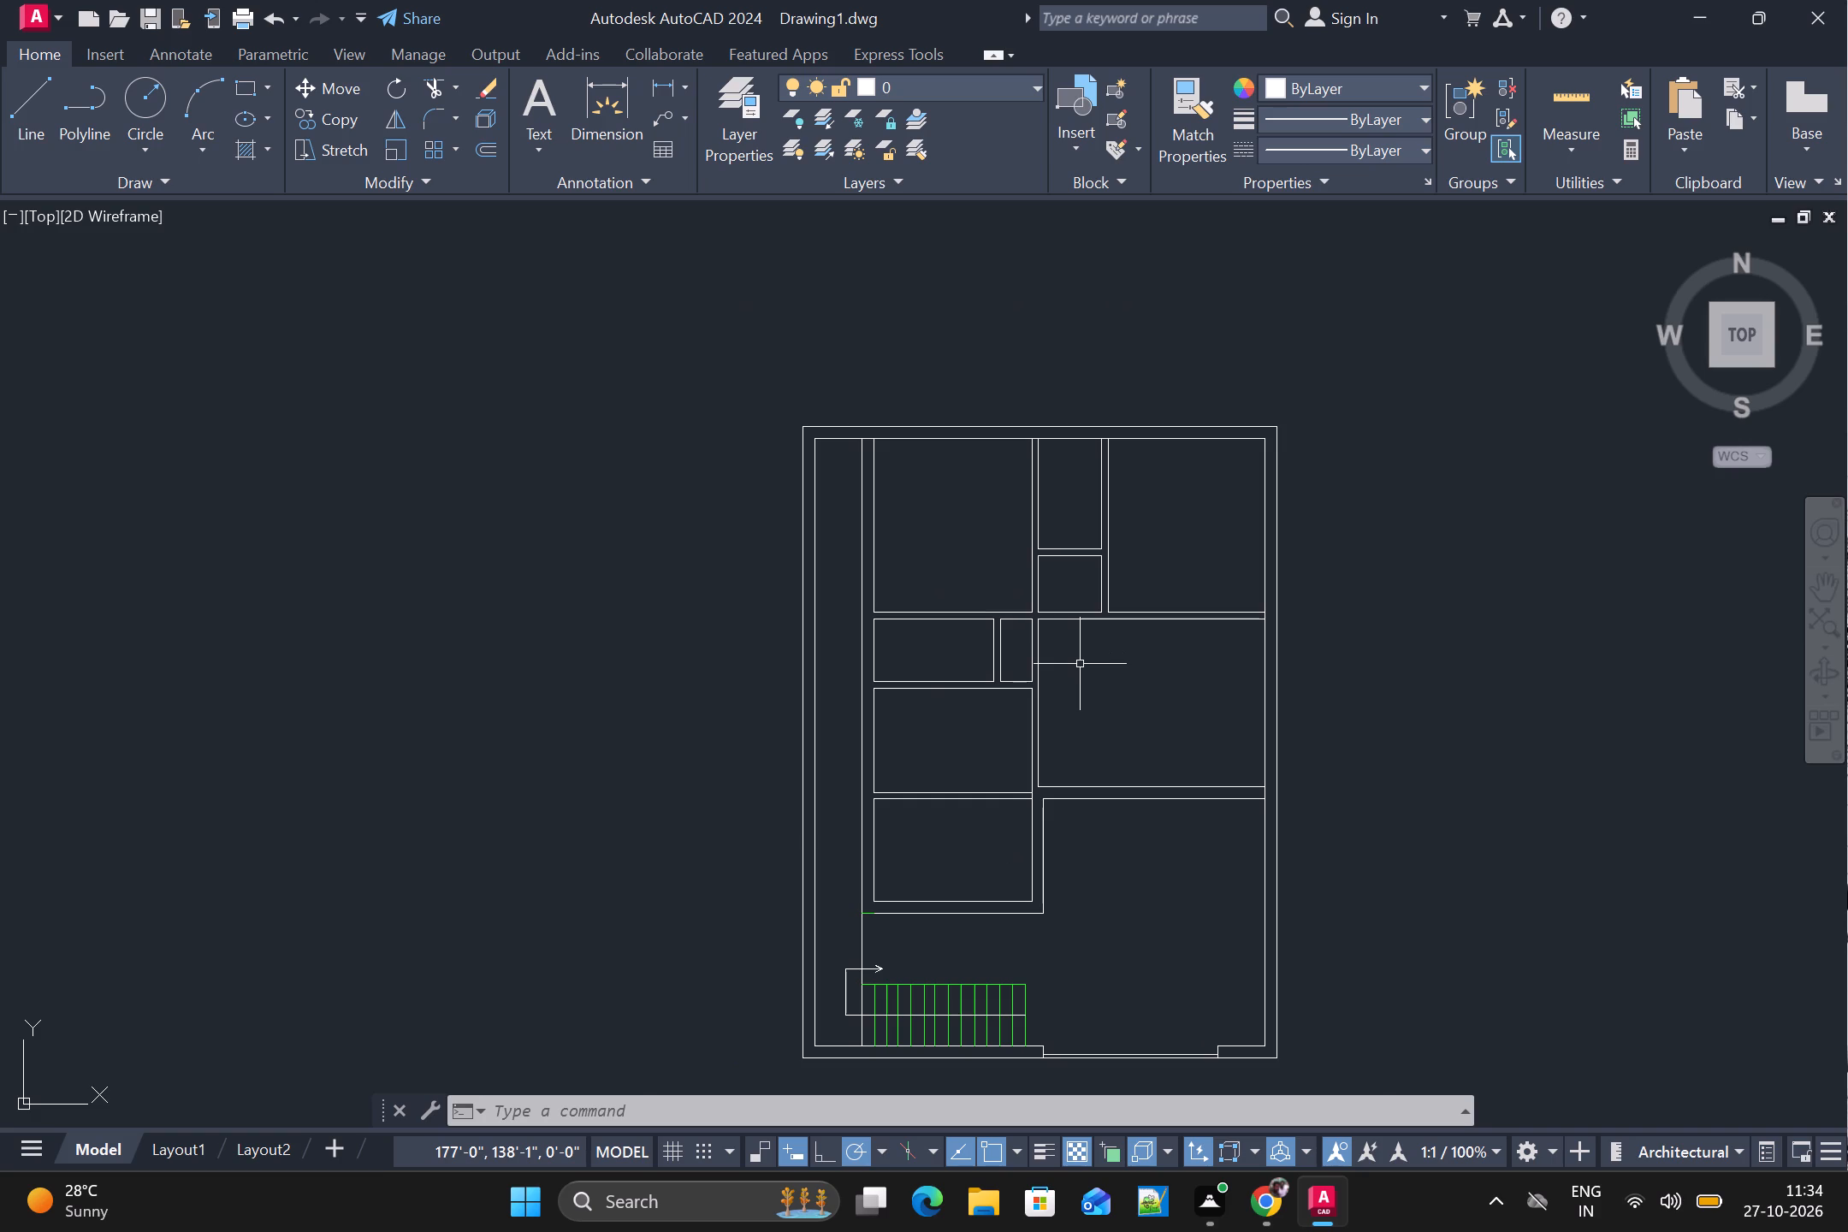
pyautogui.keyDown('alt'); pyautogui.scroll(2, 1083, 638); pyautogui.keyUp('alt')
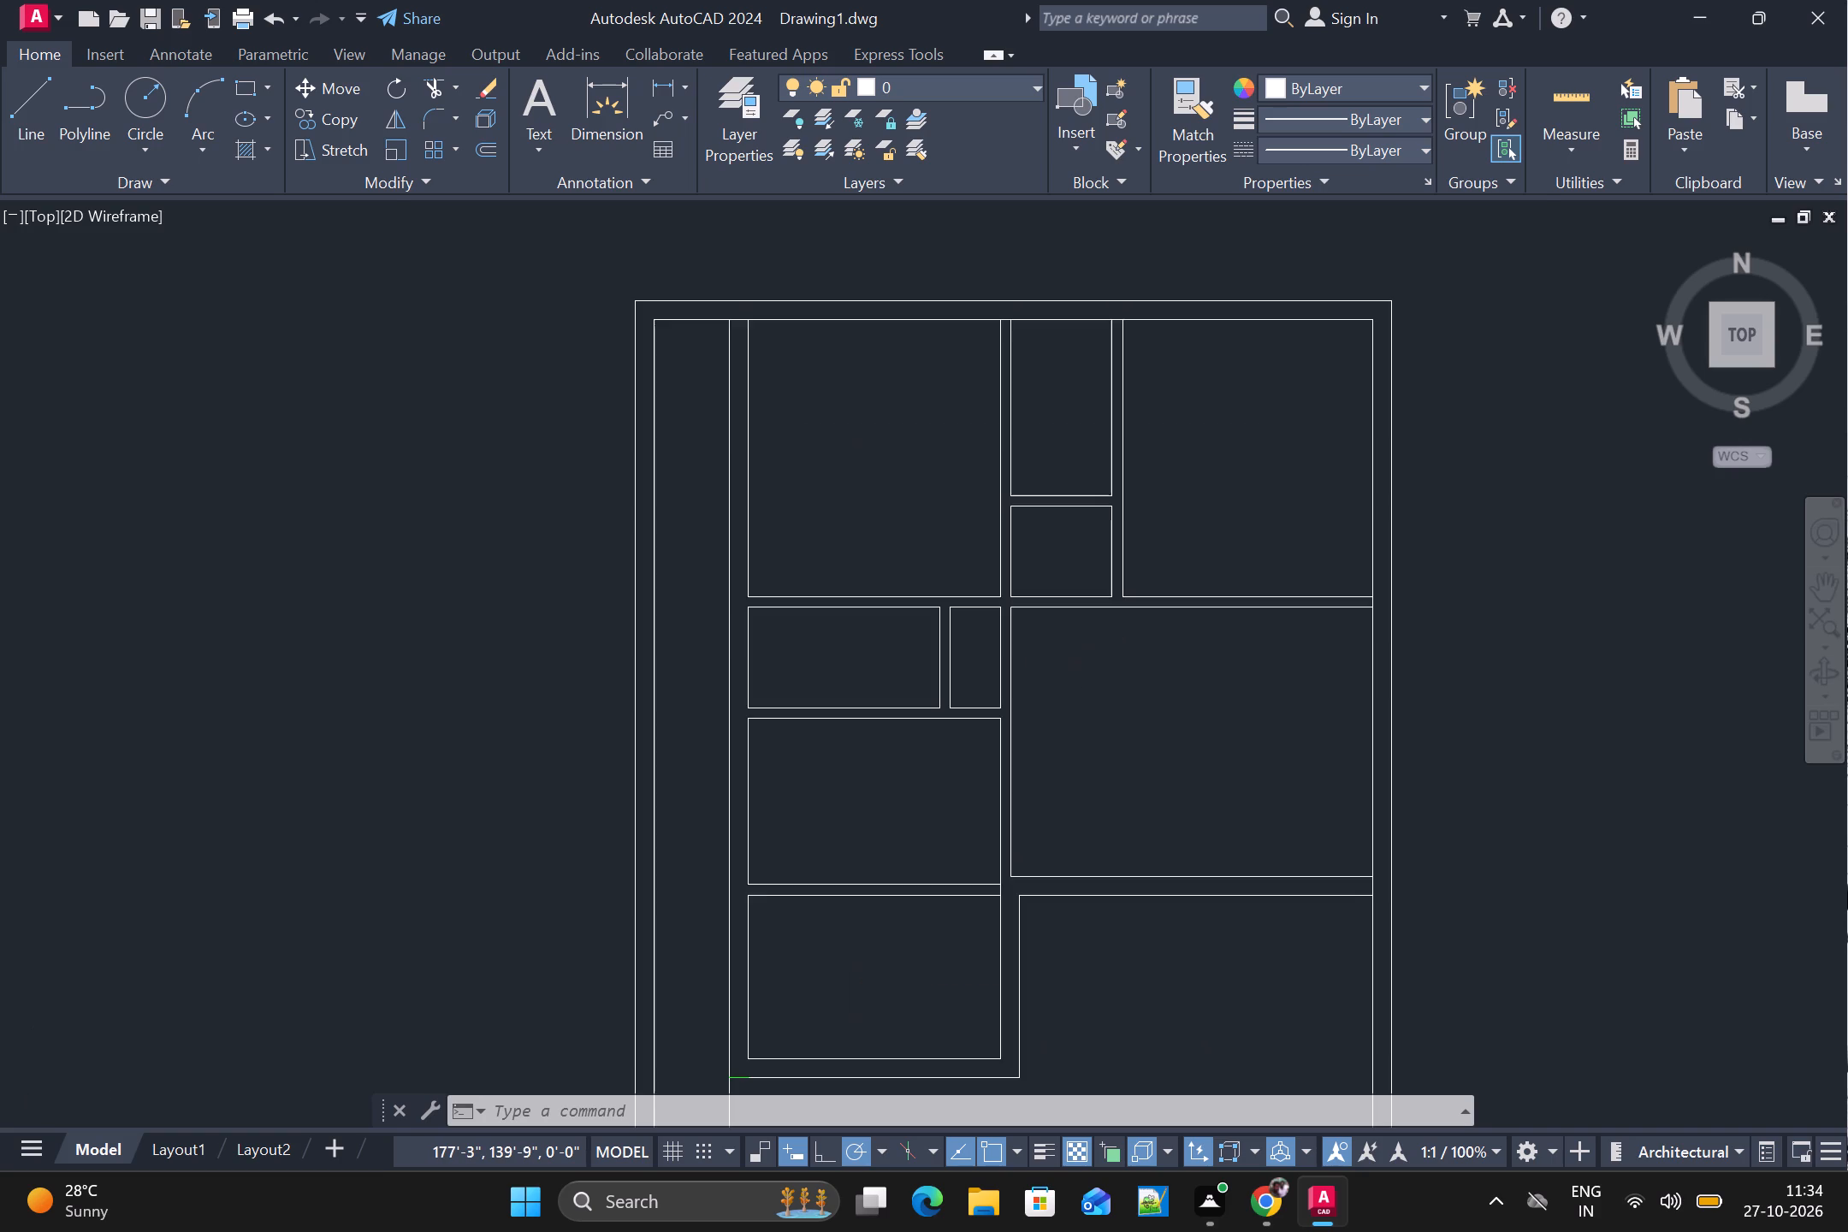
# Draw a short horizontal line across the south end of the partition just east of the small middle room.
pyautogui.press('Escape')
pyautogui.write('l')
pyautogui.press('space')
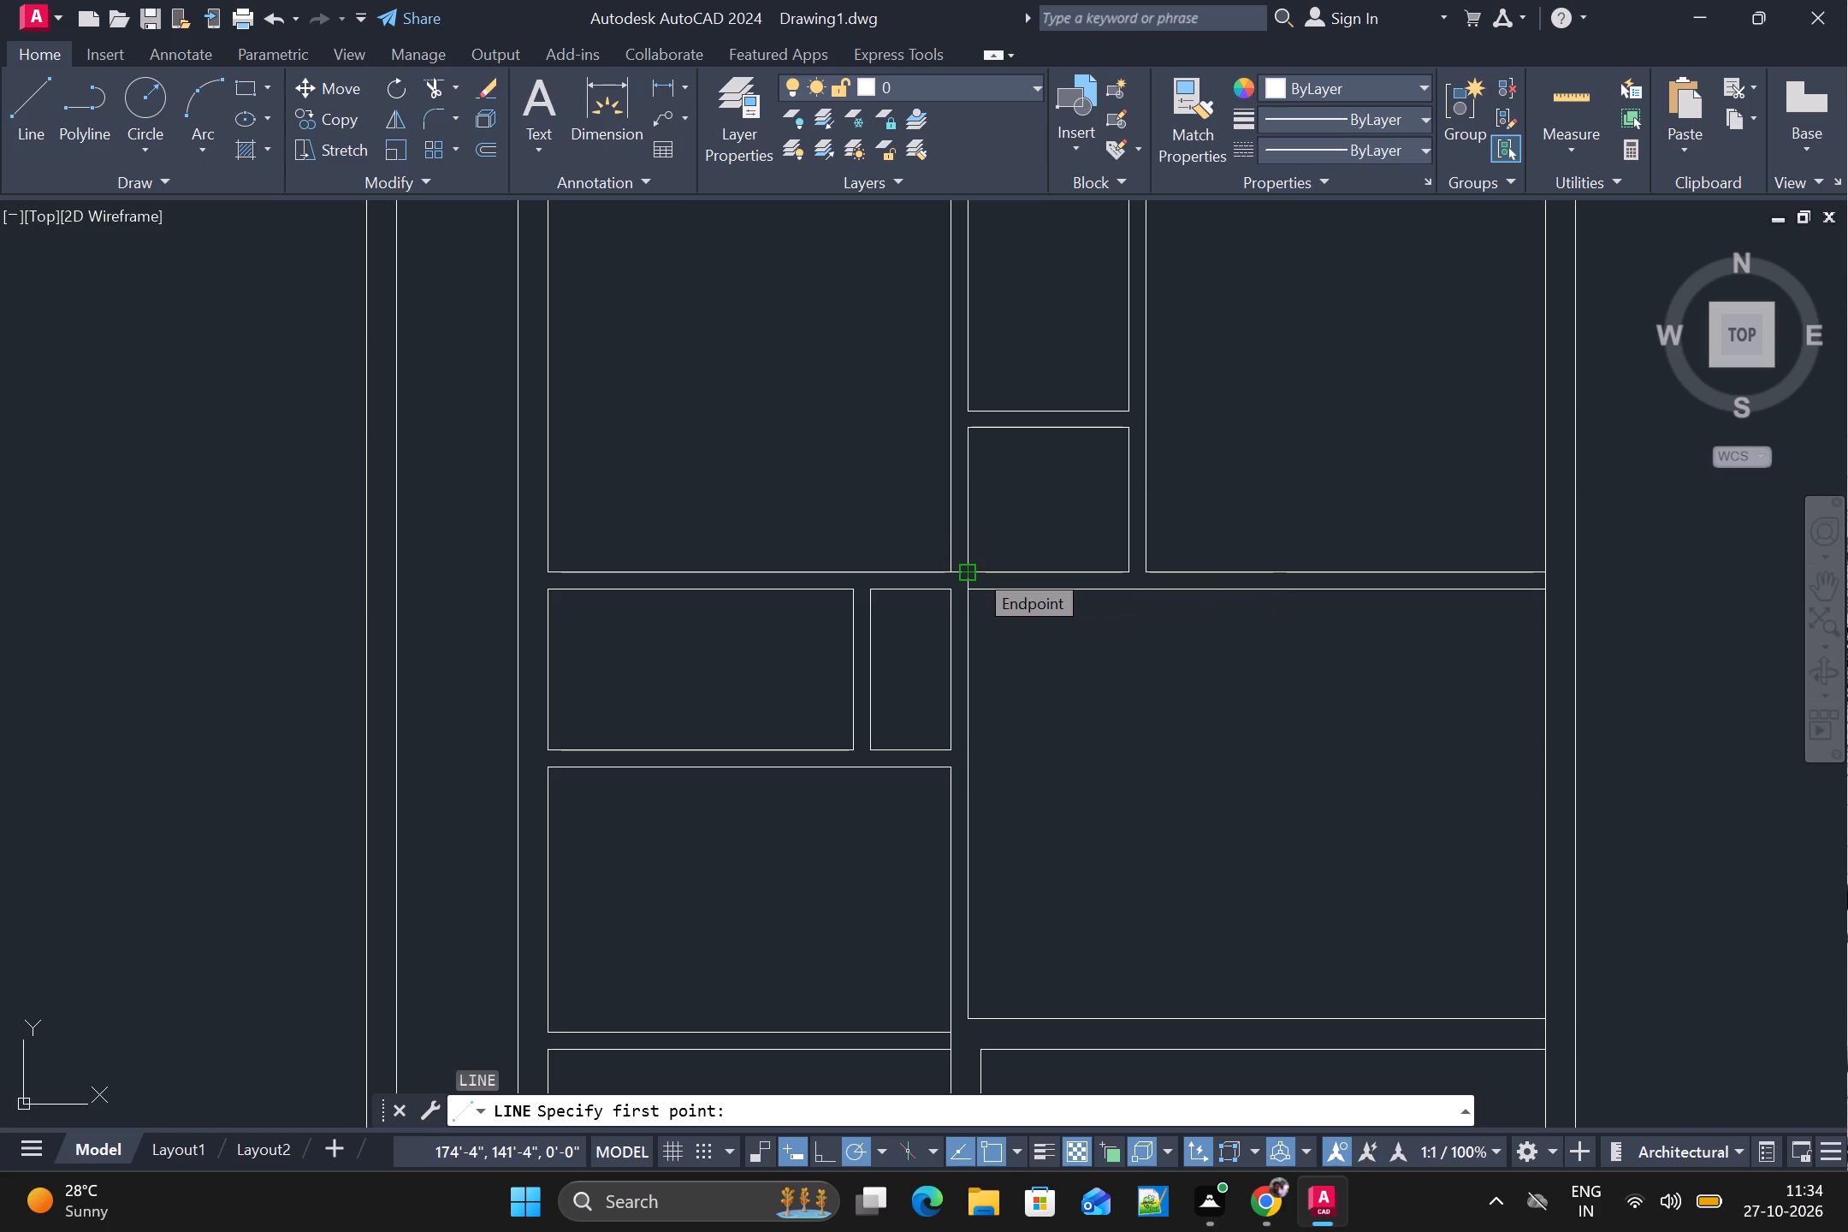
pyautogui.keyDown('alt'); pyautogui.scroll(-1, 974, 569); pyautogui.keyUp('alt')
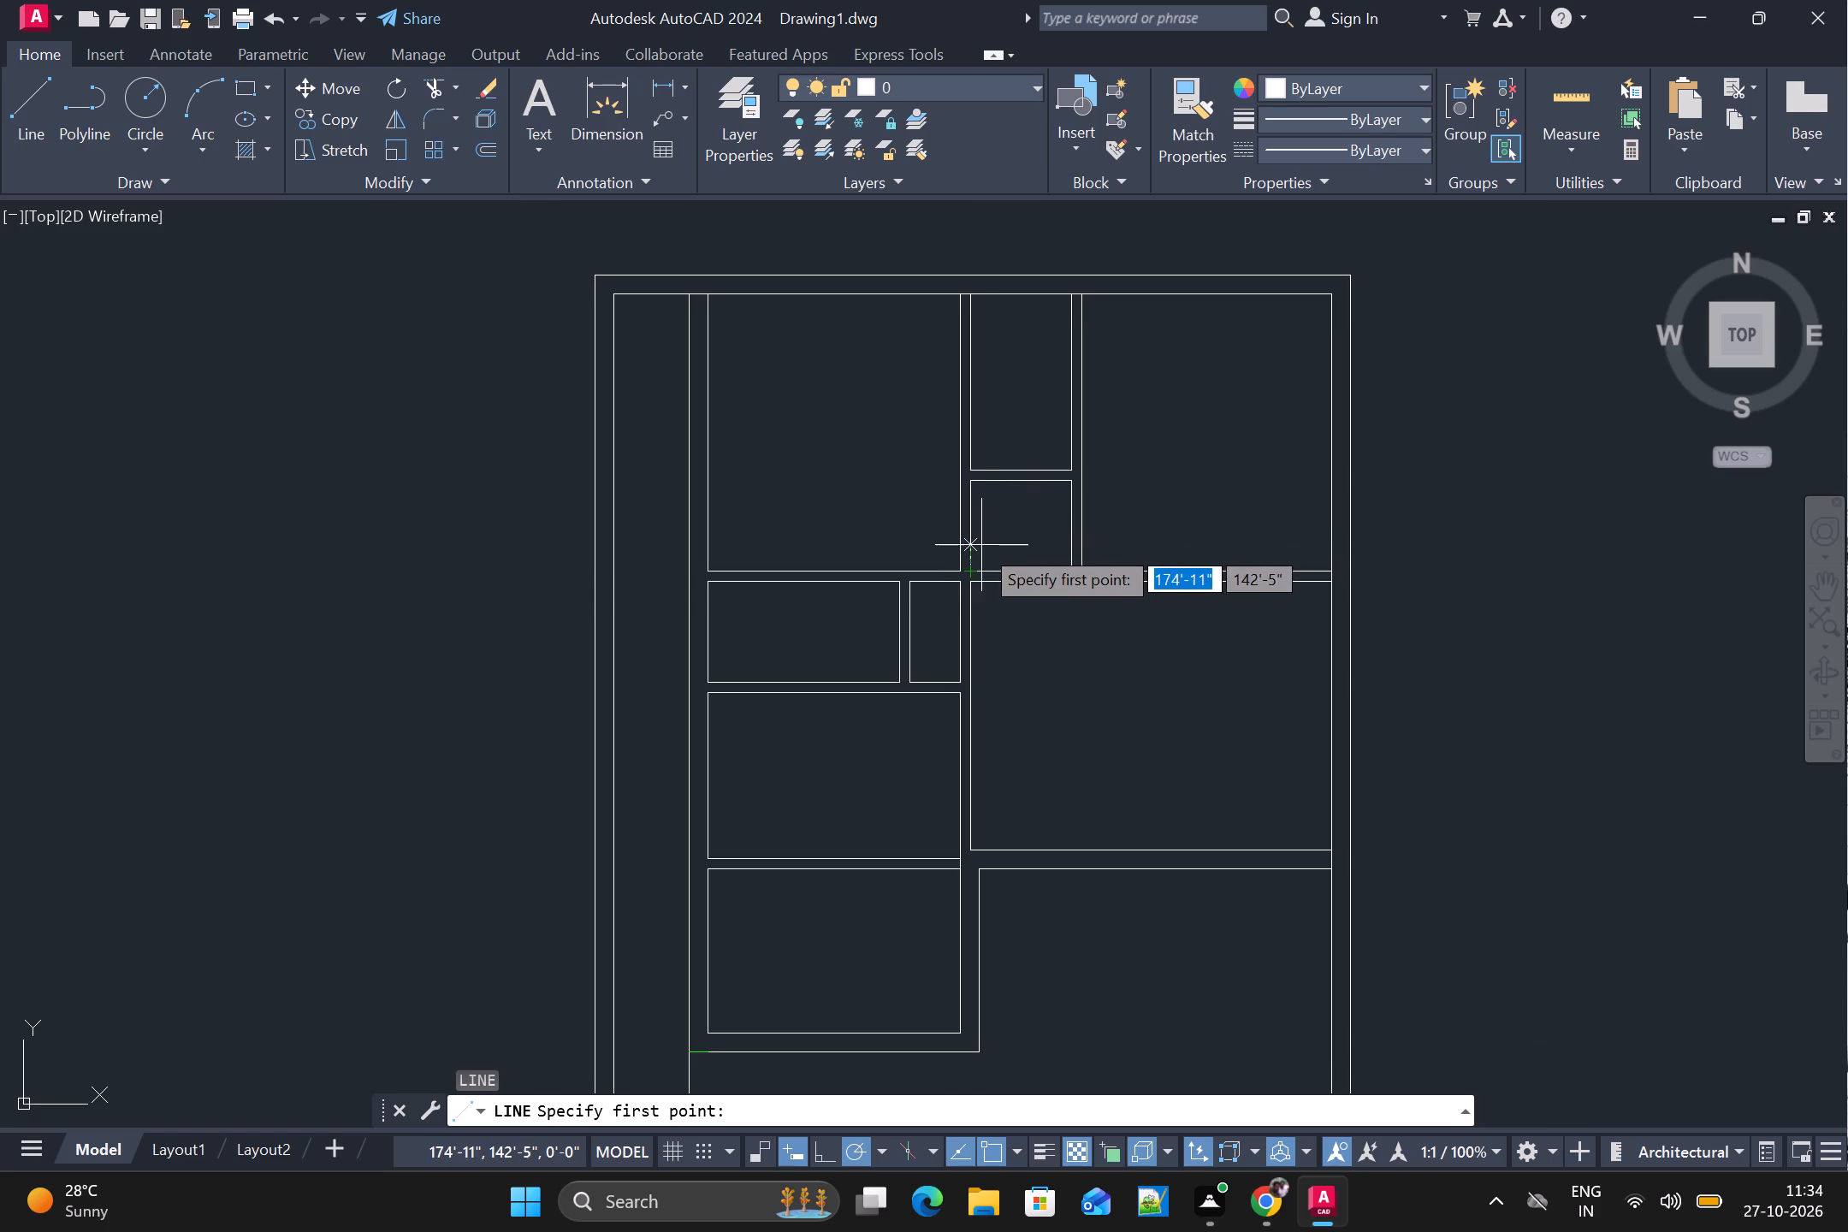
pyautogui.keyDown('alt'); pyautogui.scroll(2, 973, 568); pyautogui.keyUp('alt')
pyautogui.keyDown('alt'); pyautogui.scroll(-1, 1004, 654); pyautogui.keyUp('alt')
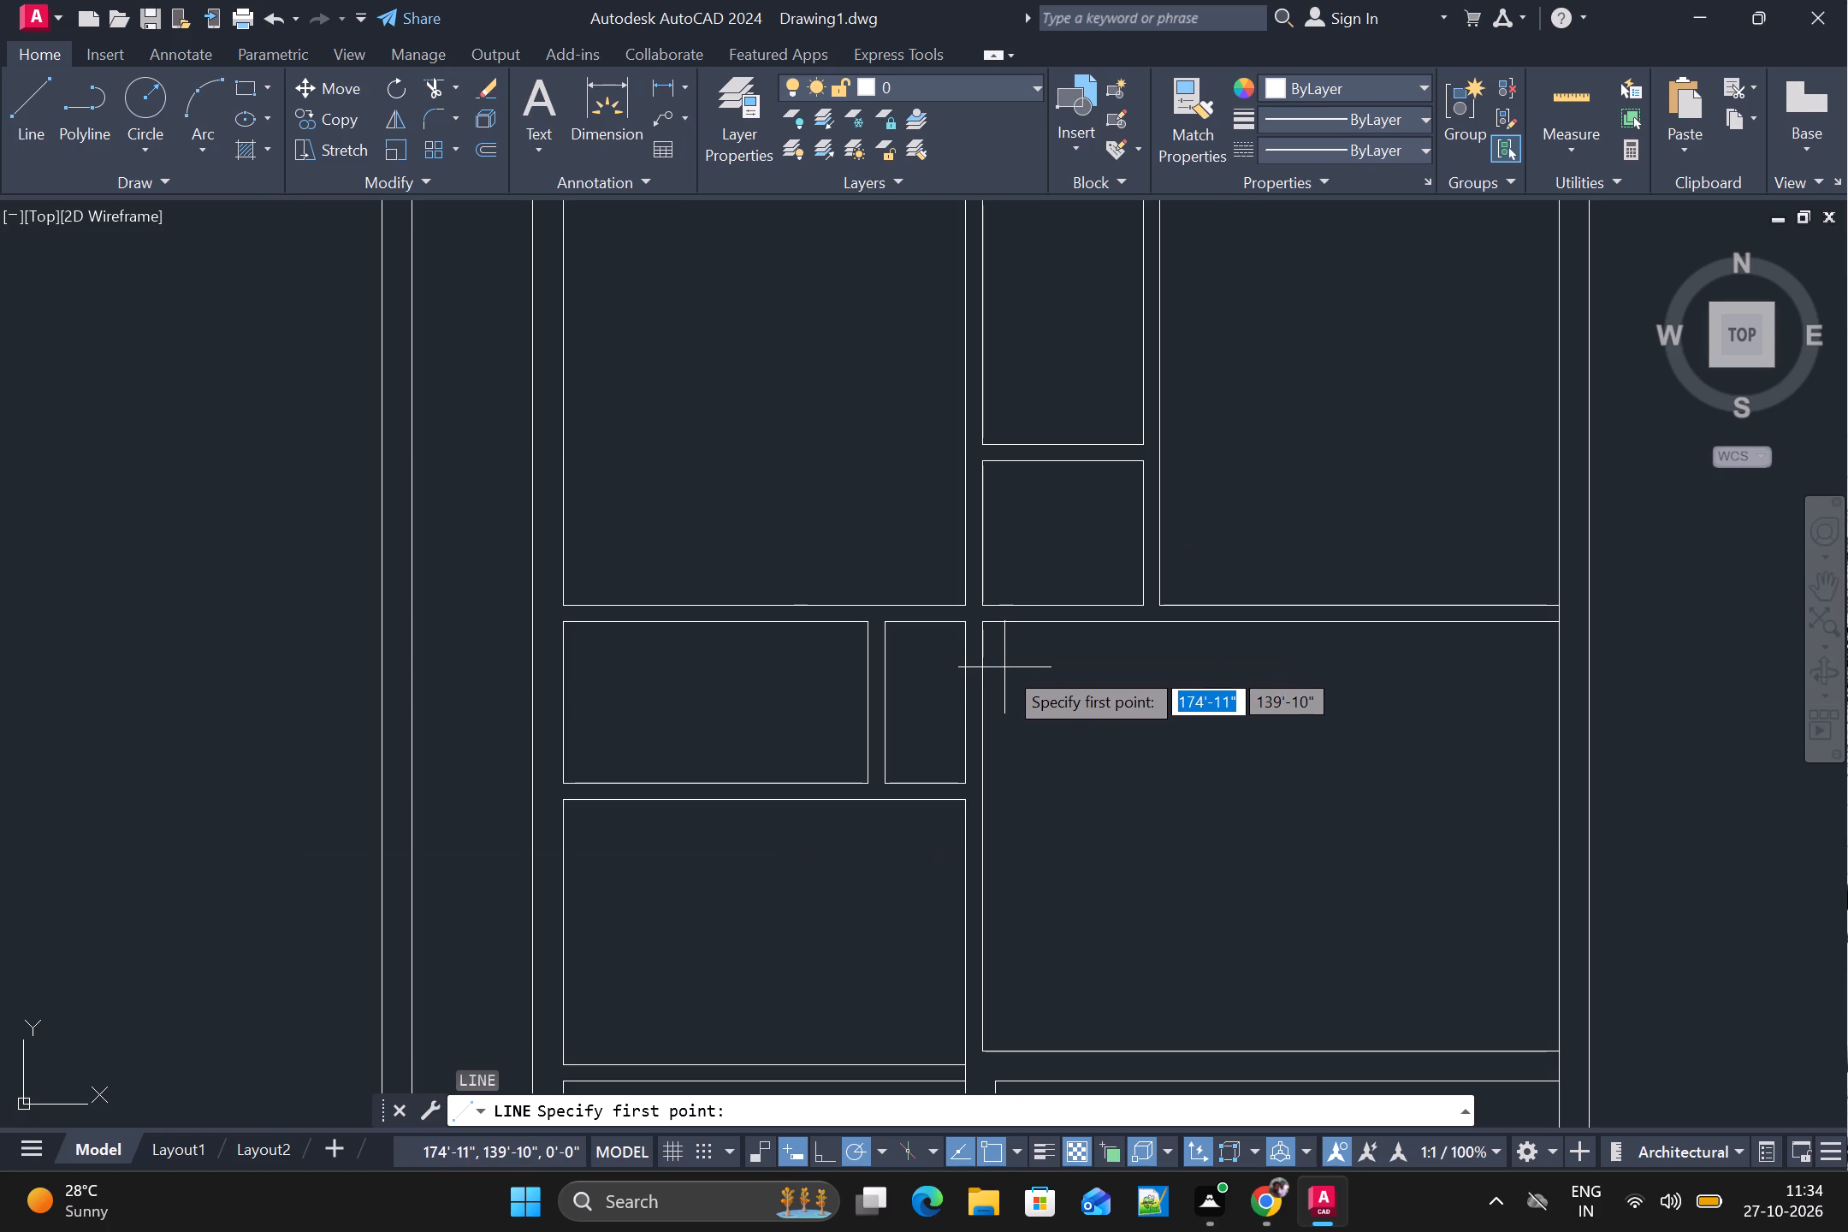
pyautogui.keyDown('alt'); pyautogui.scroll(-1, 996, 885); pyautogui.keyUp('alt')
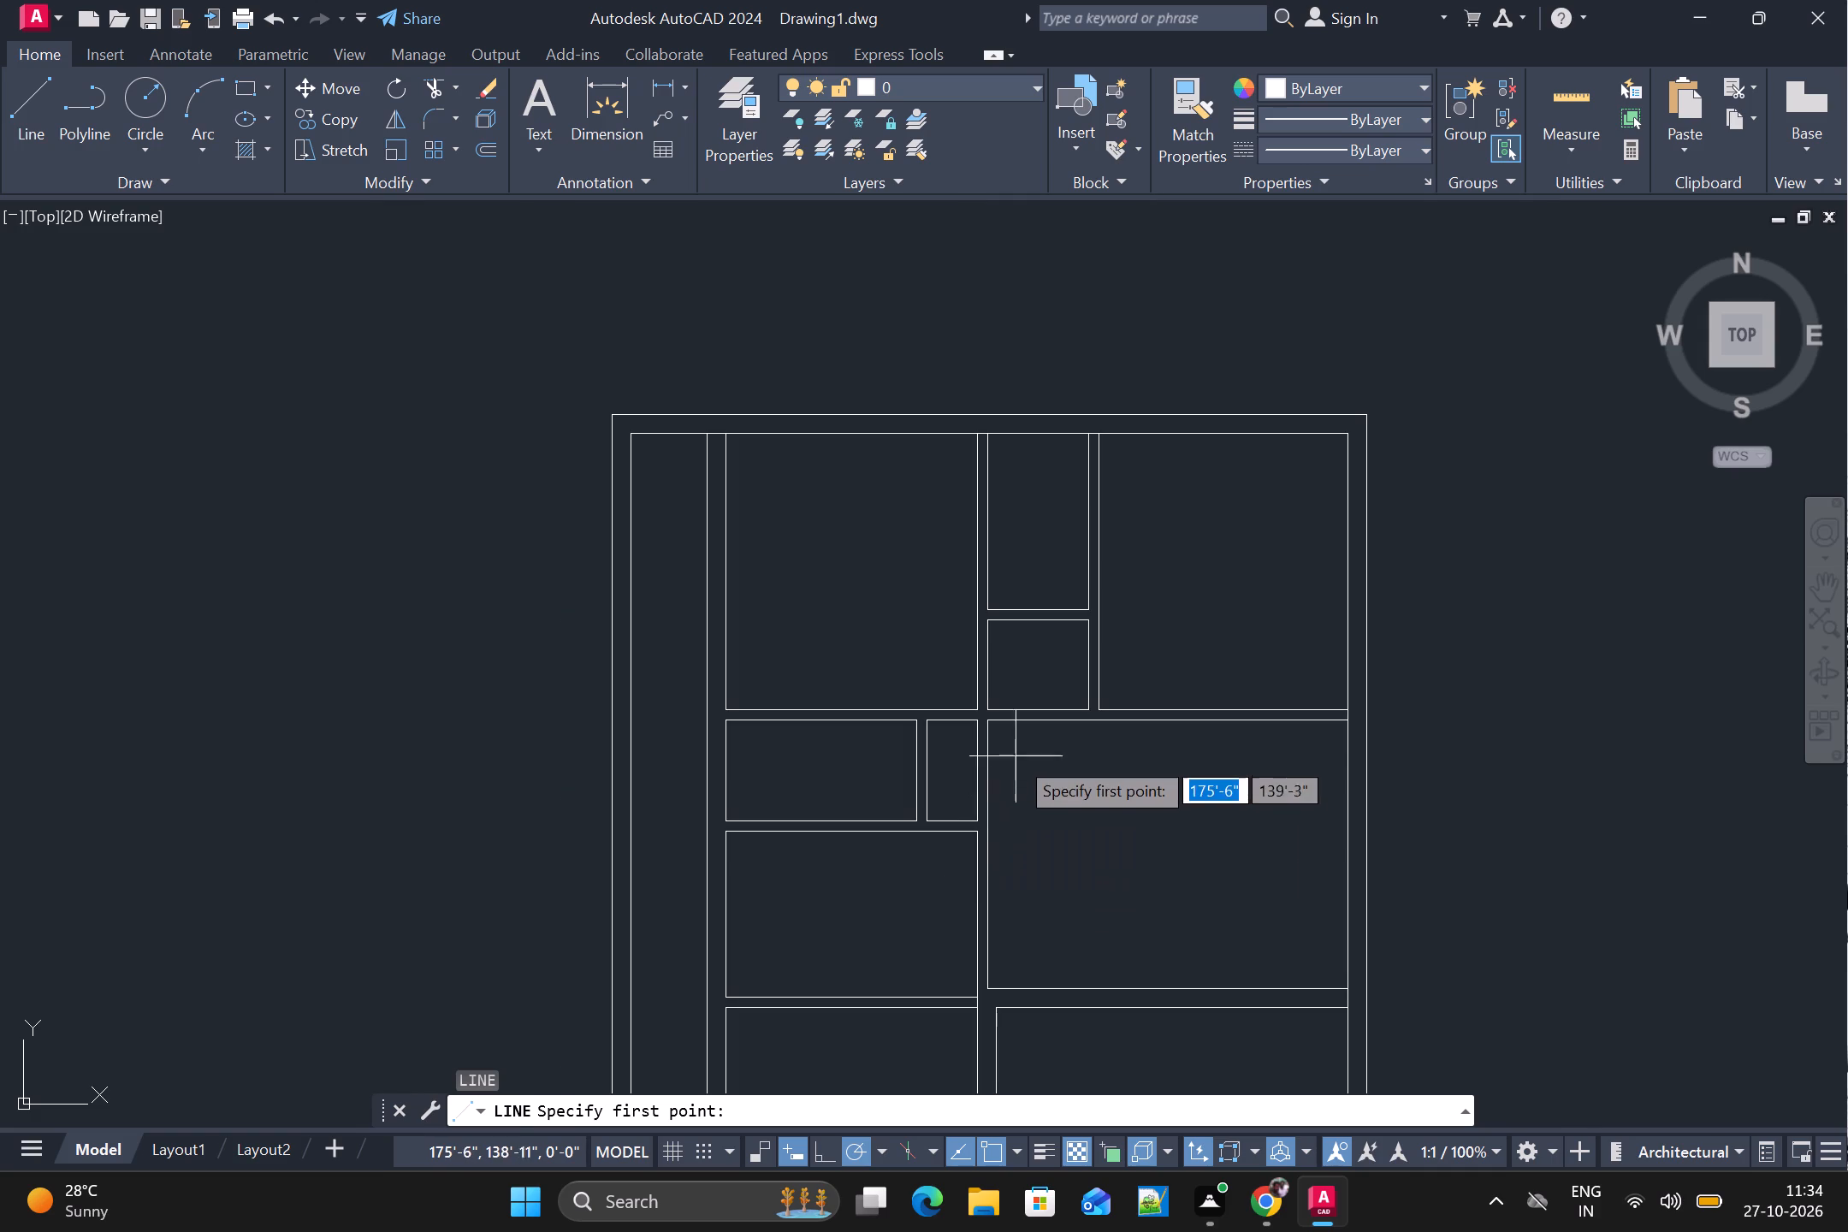
pyautogui.keyDown('alt'); pyautogui.scroll(2, 1042, 707); pyautogui.keyUp('alt')
pyautogui.keyDown('alt'); pyautogui.click(1184, 721); pyautogui.keyUp('alt')
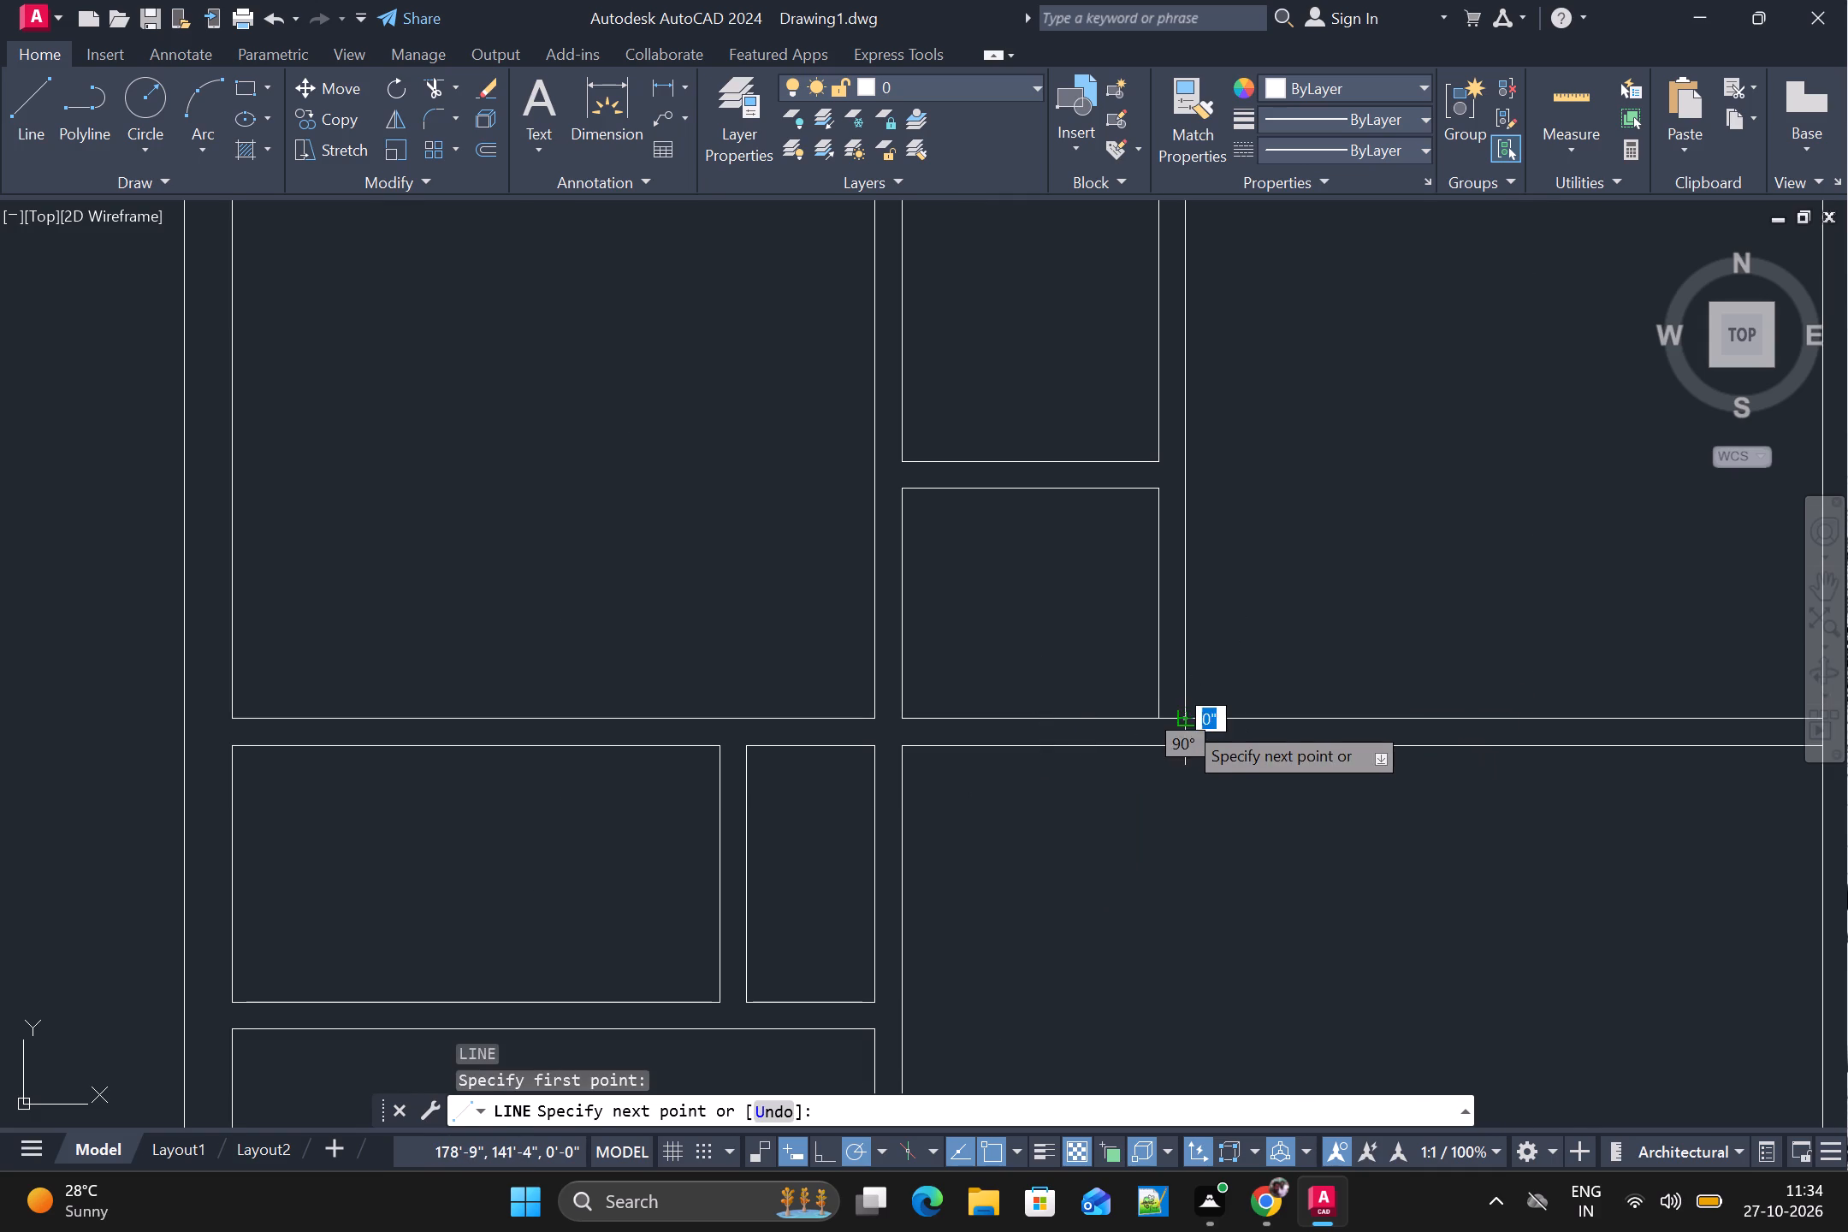
pyautogui.keyDown('alt'); pyautogui.click(1155, 715); pyautogui.keyUp('alt')
pyautogui.press('space')
# Draw short 5" horizontal lines across the partitions east and west of the small middle room, slightly south of its north side.
pyautogui.press('space')
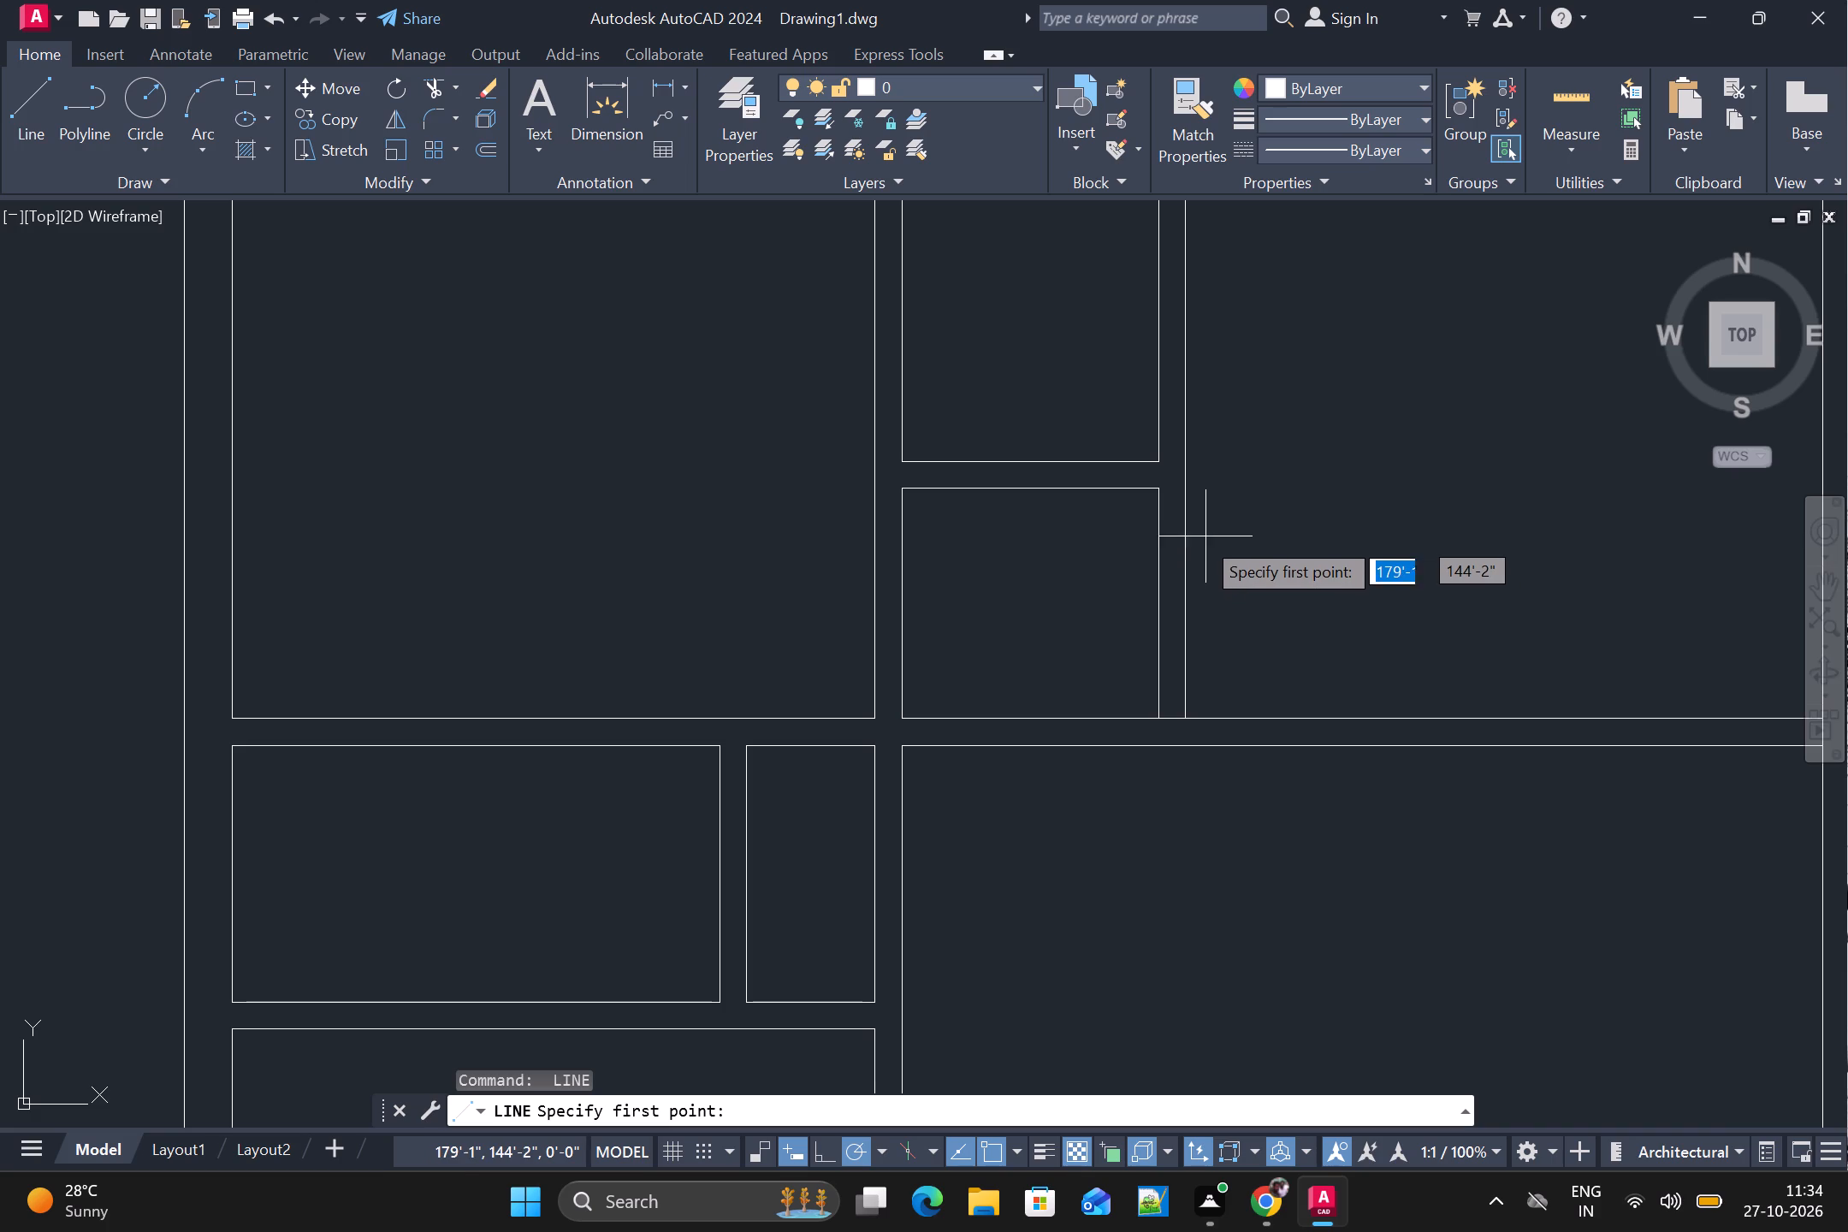
pyautogui.keyDown('alt'); pyautogui.click(1185, 536); pyautogui.keyUp('alt')
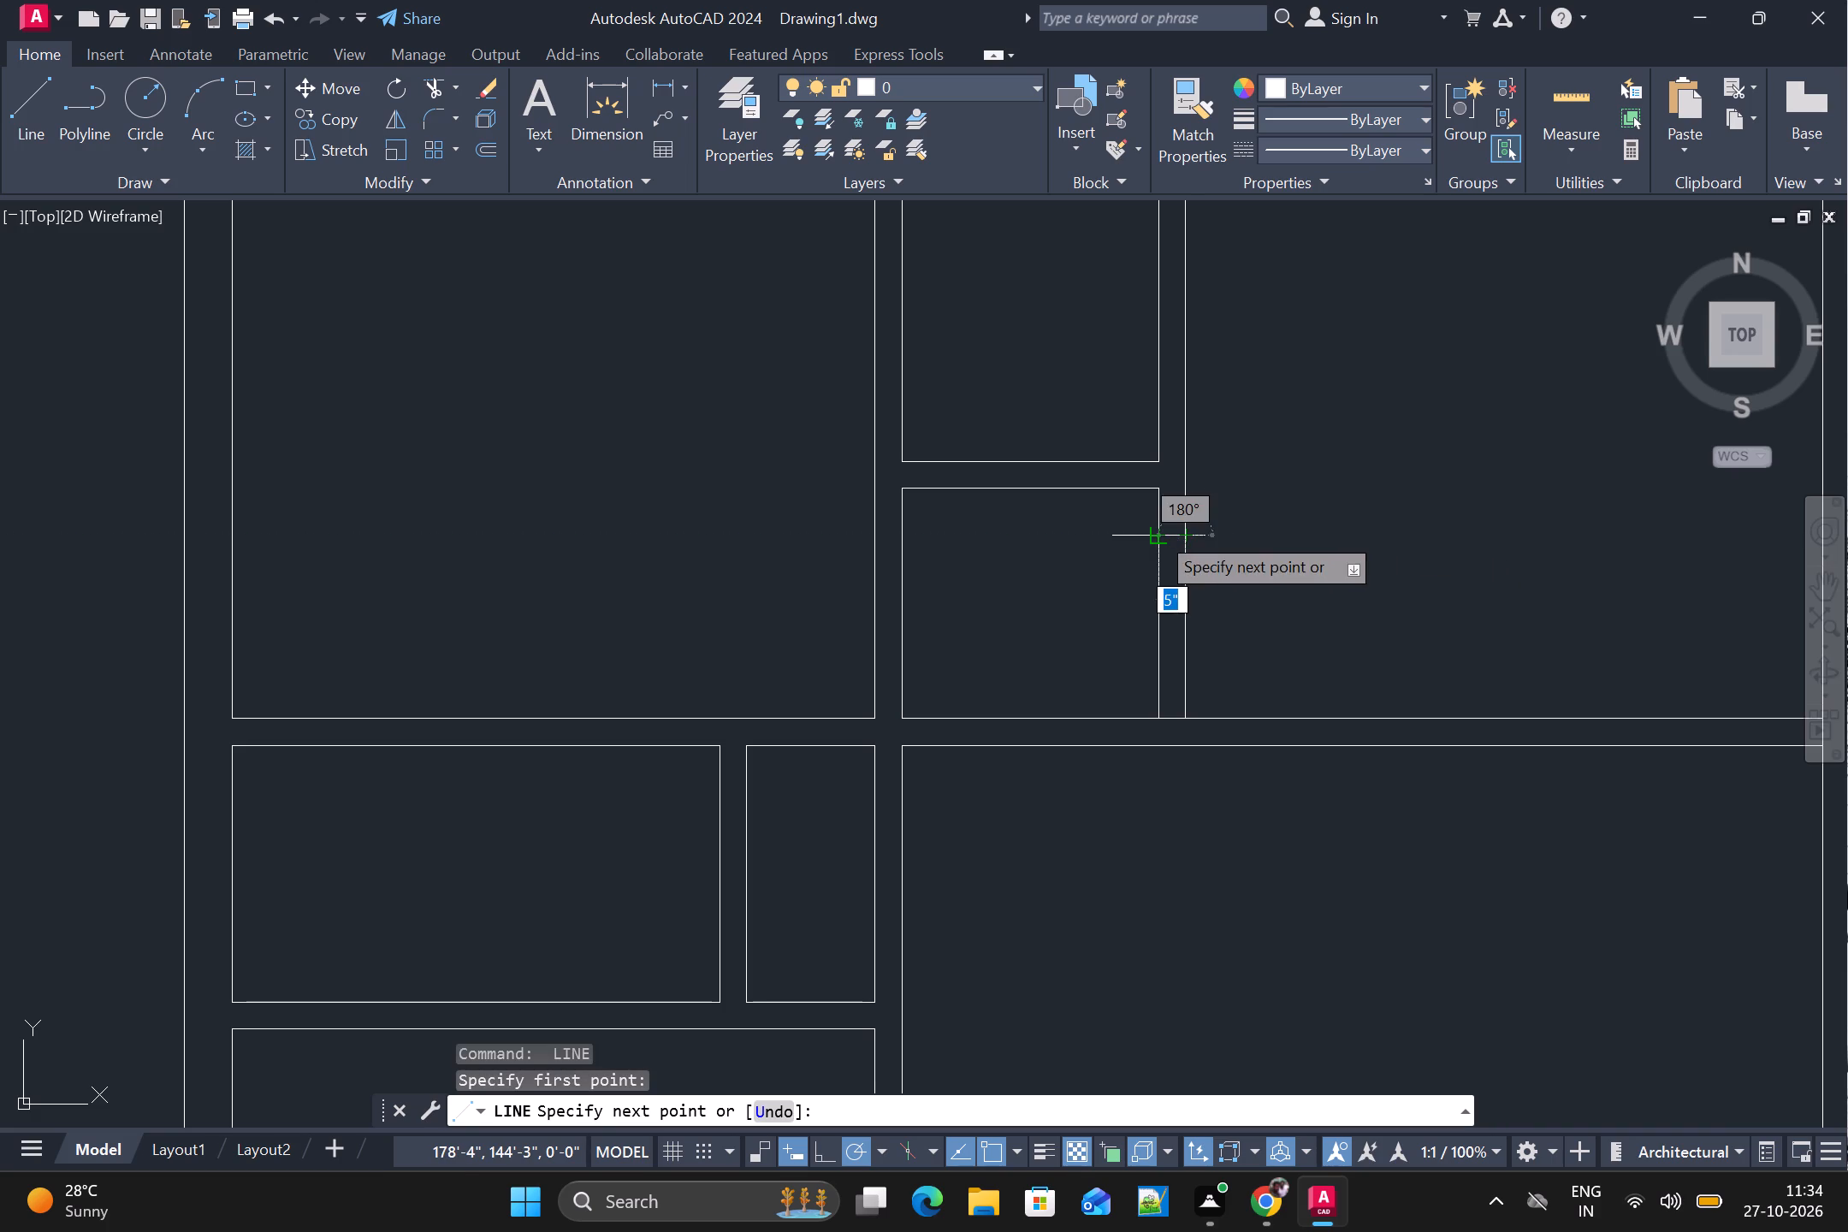
pyautogui.keyDown('alt'); pyautogui.click(1157, 532); pyautogui.keyUp('alt')
pyautogui.press('space')
pyautogui.press('space')
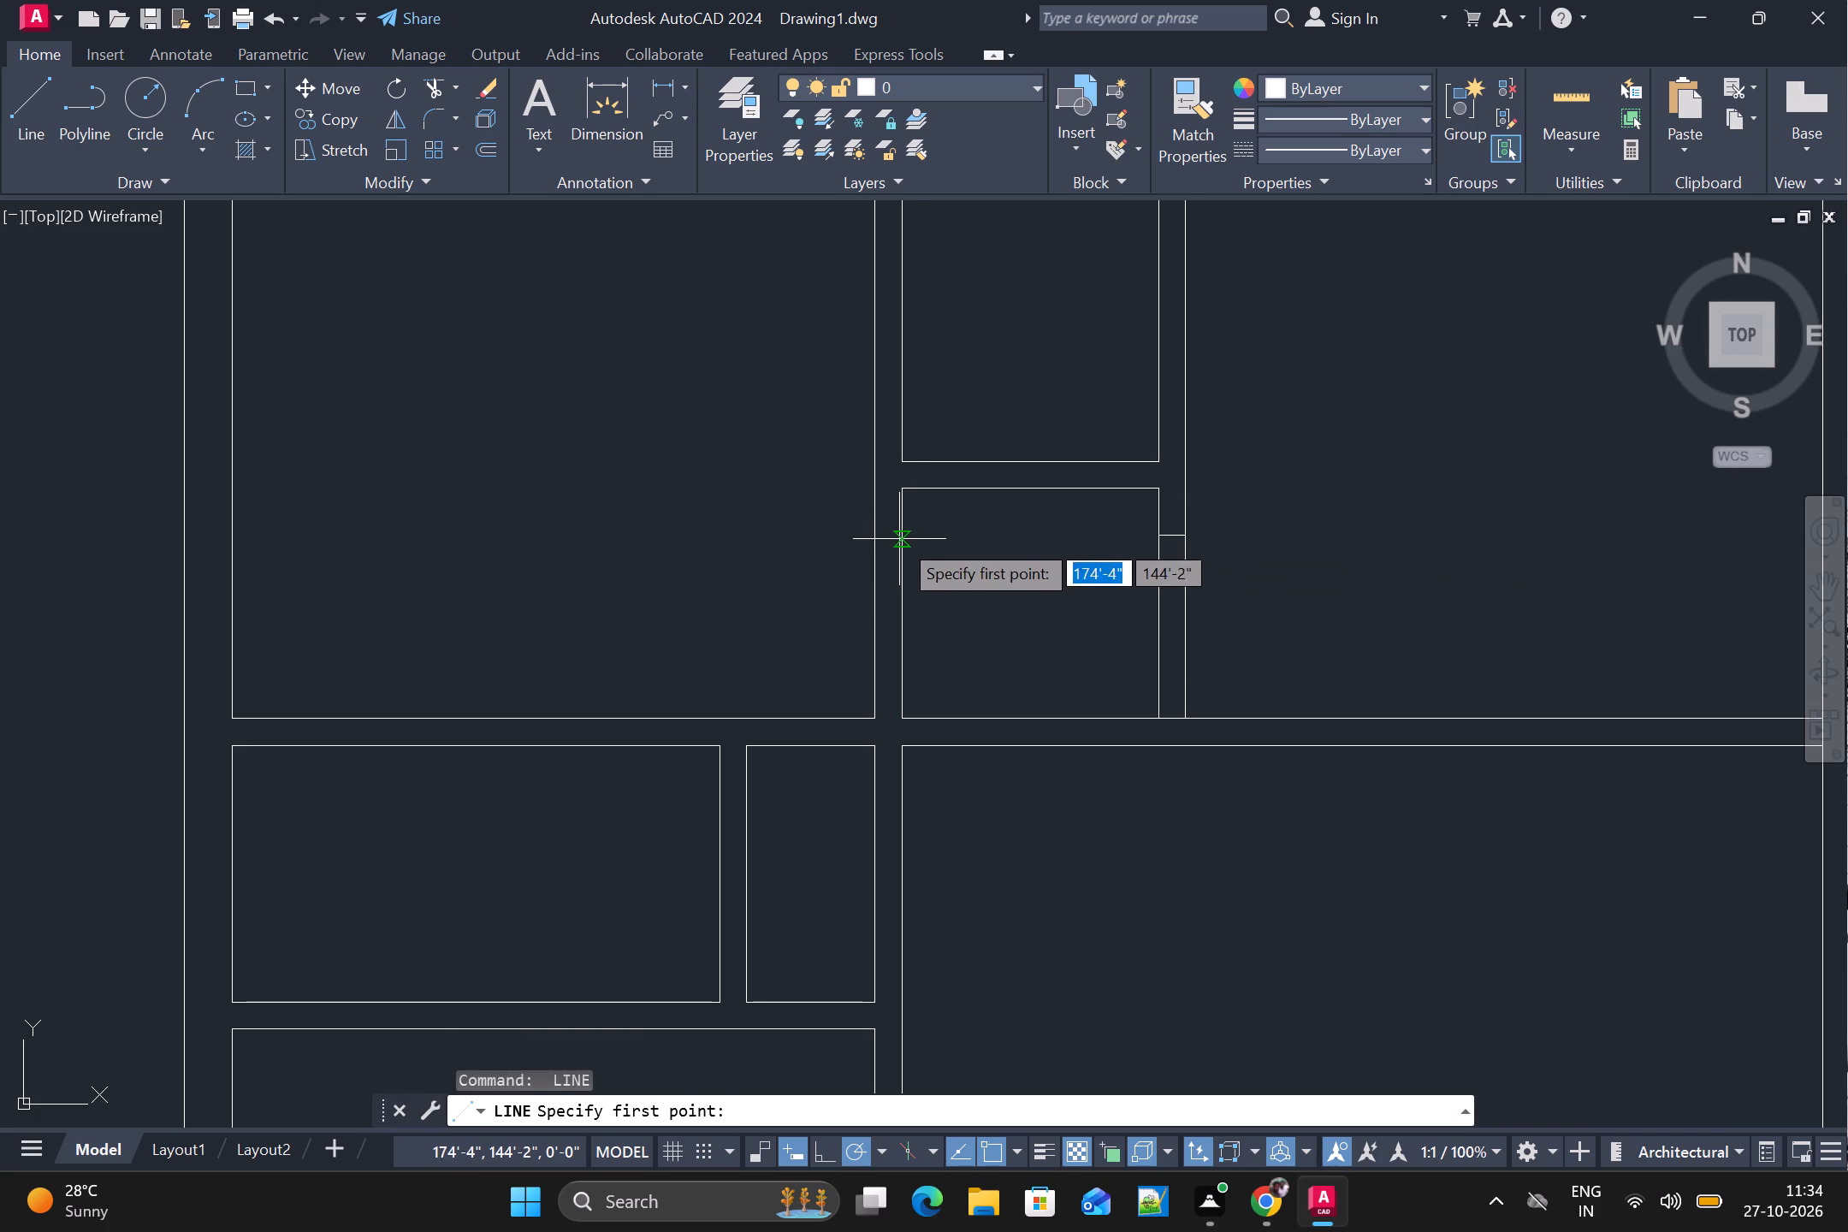
pyautogui.keyDown('alt'); pyautogui.click(899, 539); pyautogui.keyUp('alt')
pyautogui.keyDown('alt'); pyautogui.click(877, 533); pyautogui.keyUp('alt')
pyautogui.press('space')
pyautogui.press('space')
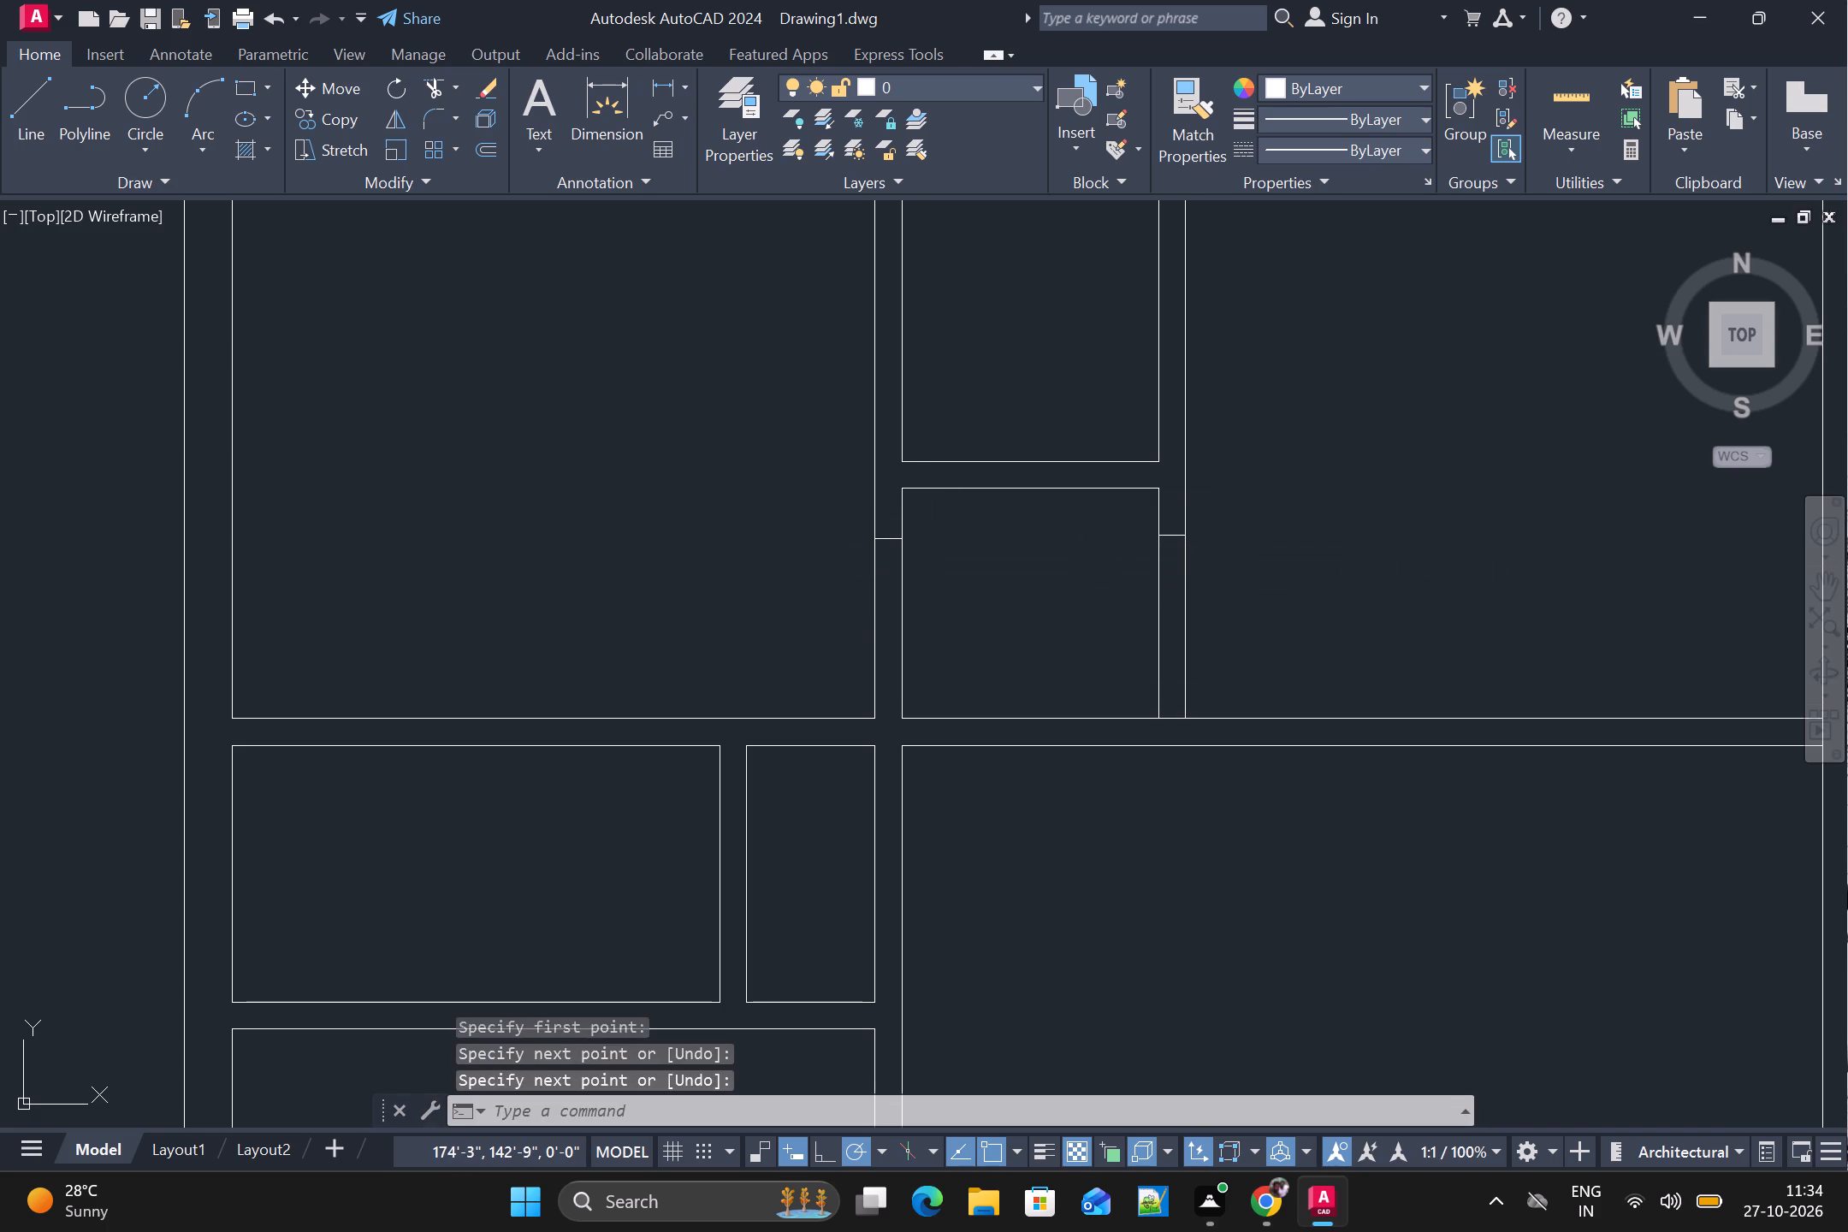
# Draw short 5" horizontal lines across the partitions west and east of the small middle room, slightly north of its south side.
pyautogui.keyDown('alt'); pyautogui.click(902, 672); pyautogui.keyUp('alt')
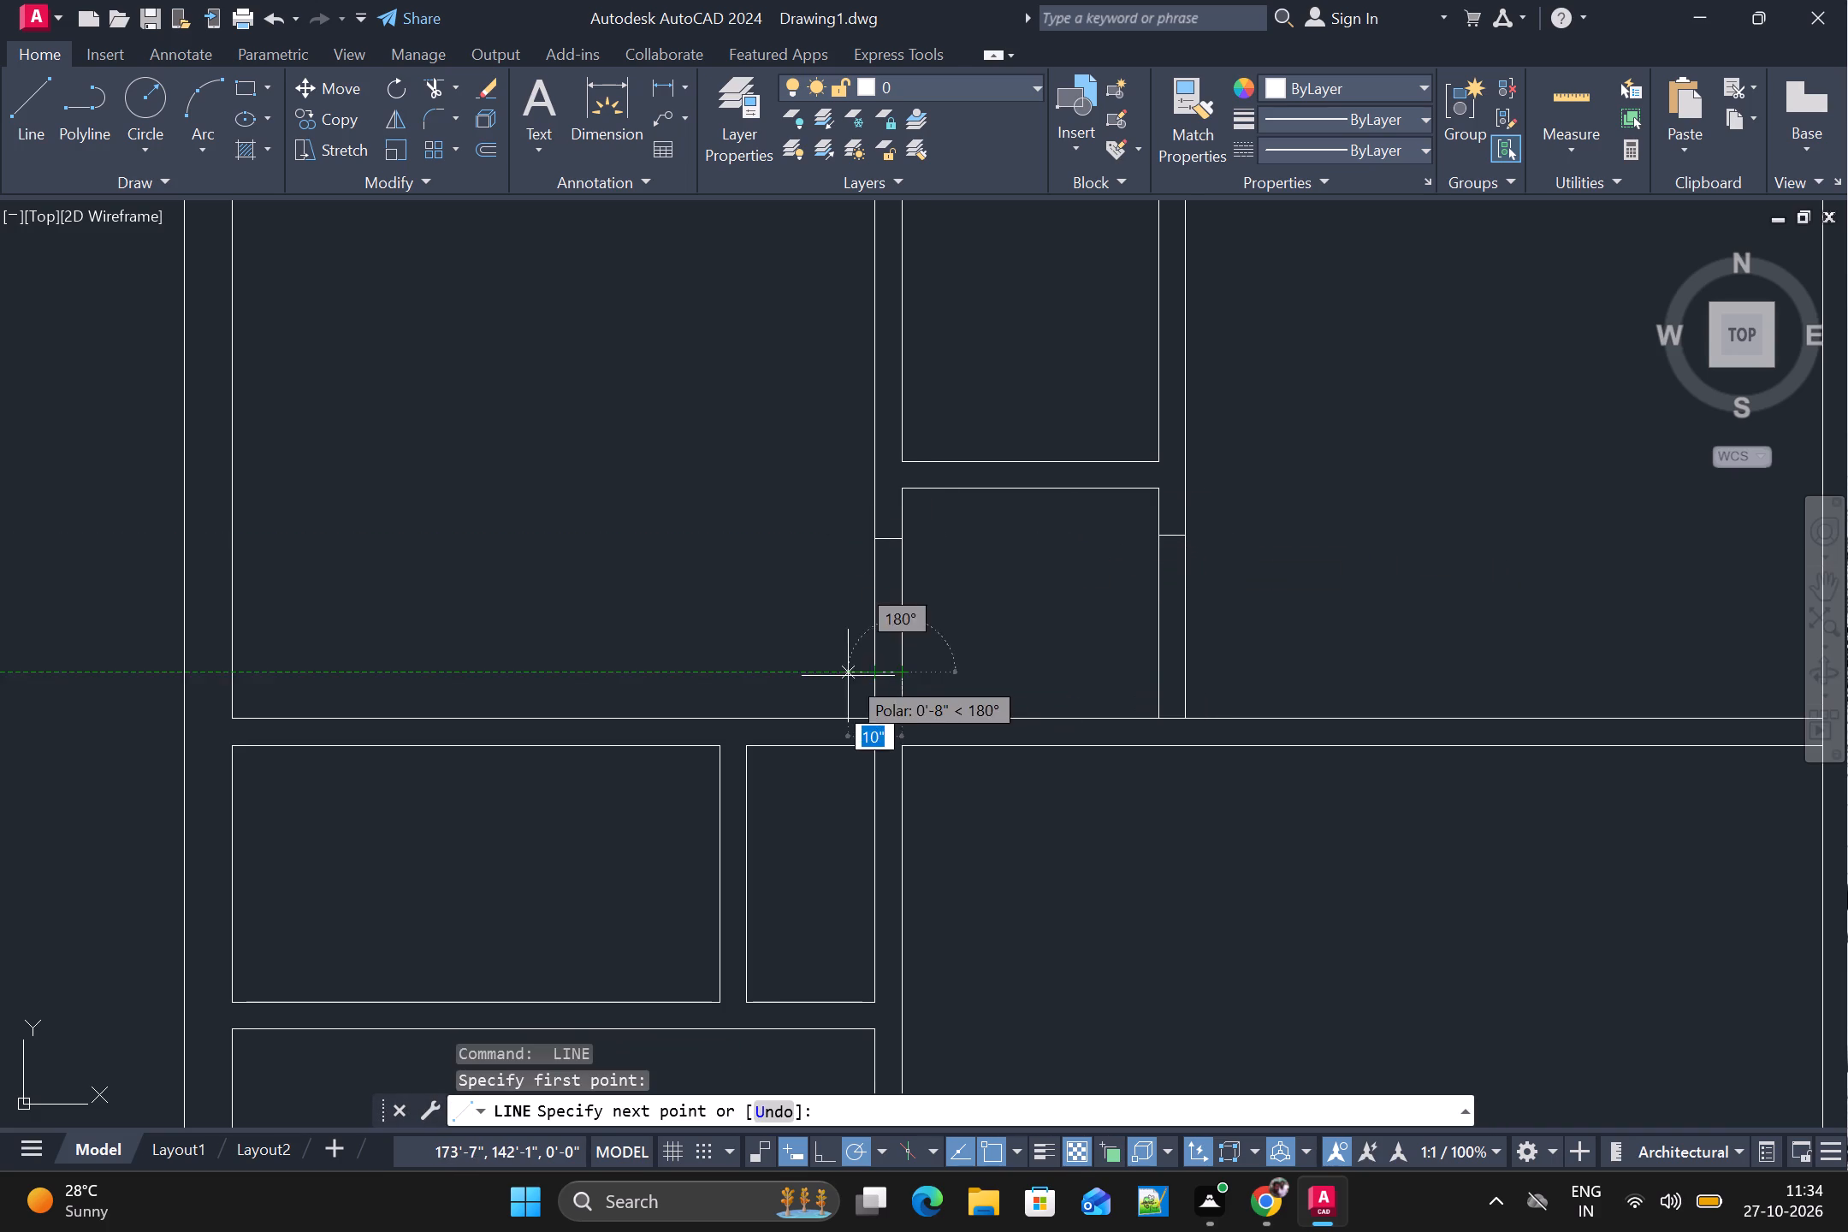
pyautogui.keyDown('alt'); pyautogui.click(875, 676); pyautogui.keyUp('alt')
pyautogui.press('space')
pyautogui.press('space')
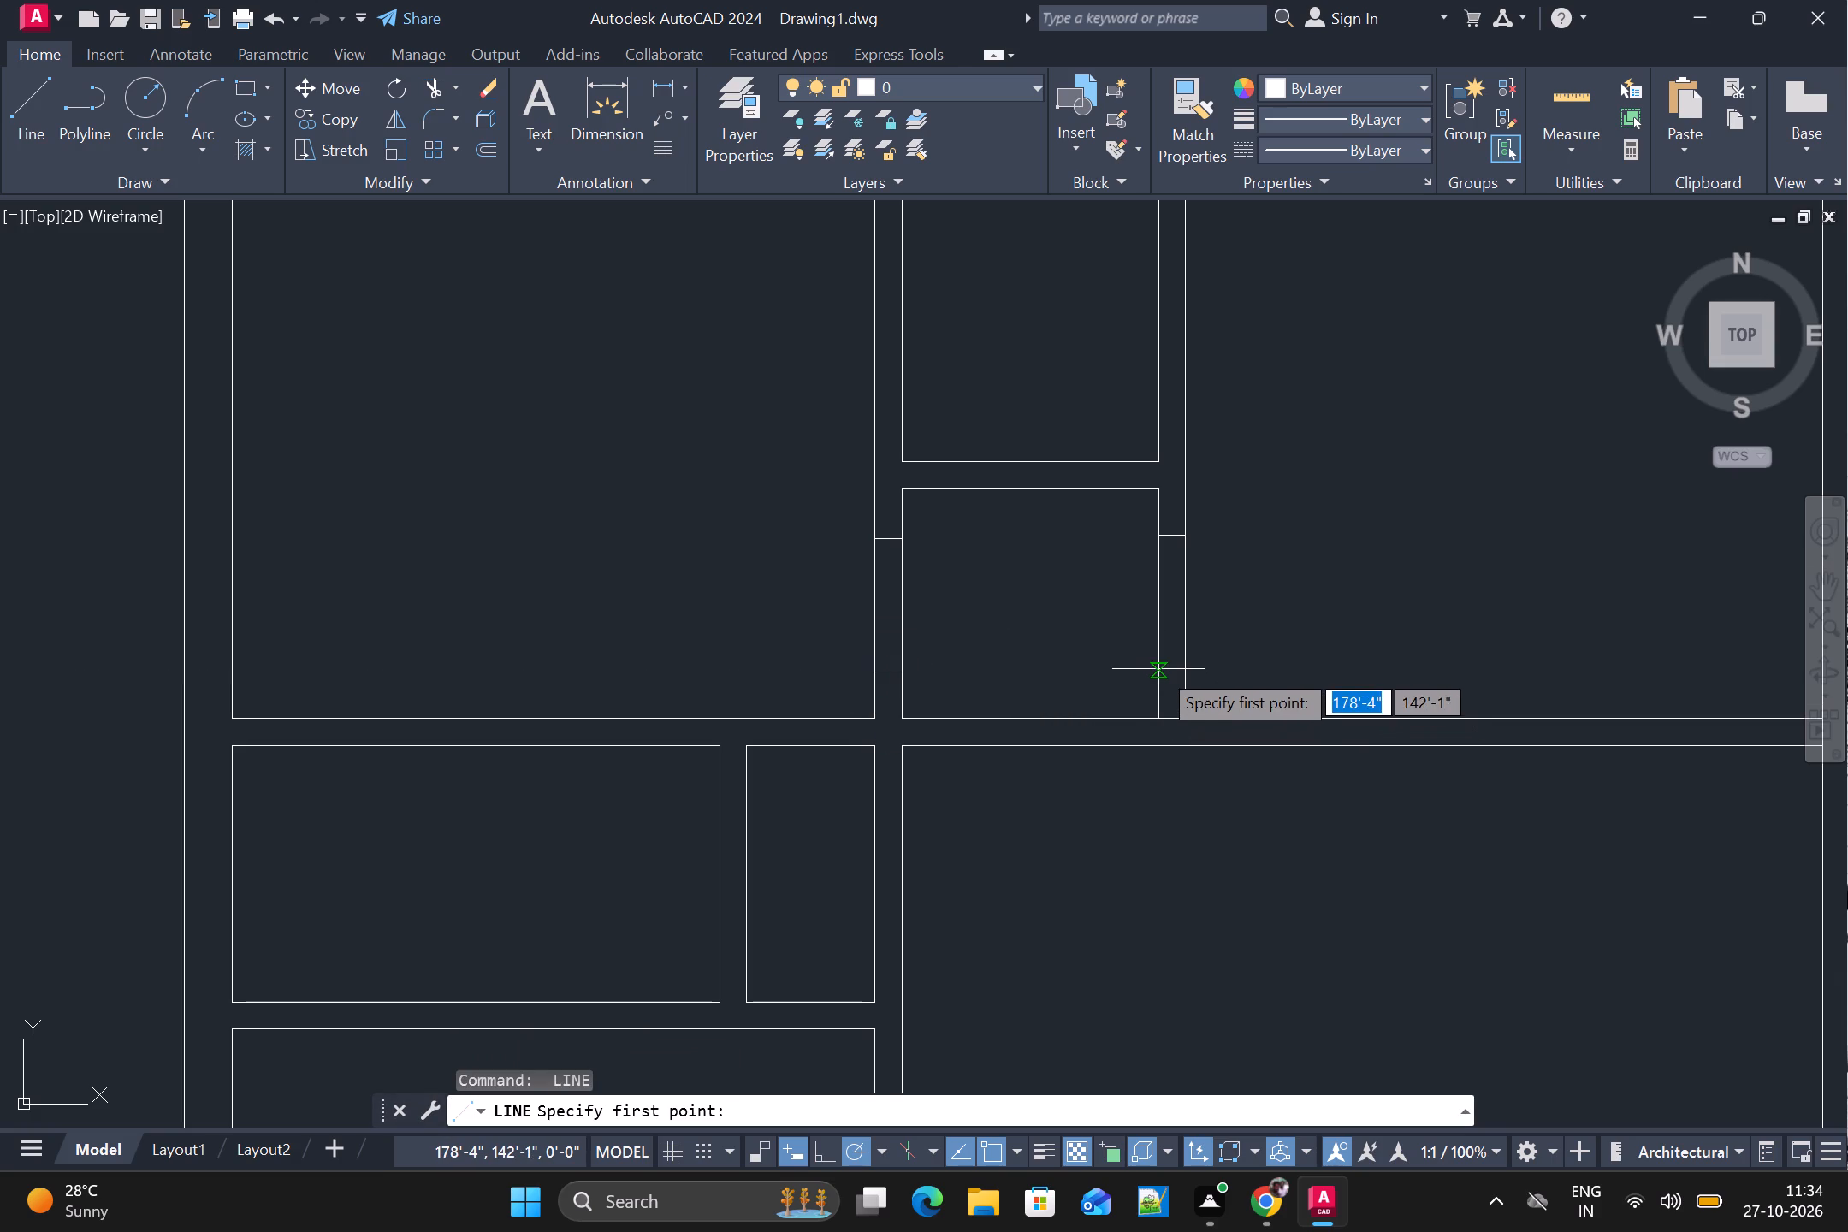
pyautogui.keyDown('alt'); pyautogui.click(1158, 663); pyautogui.keyUp('alt')
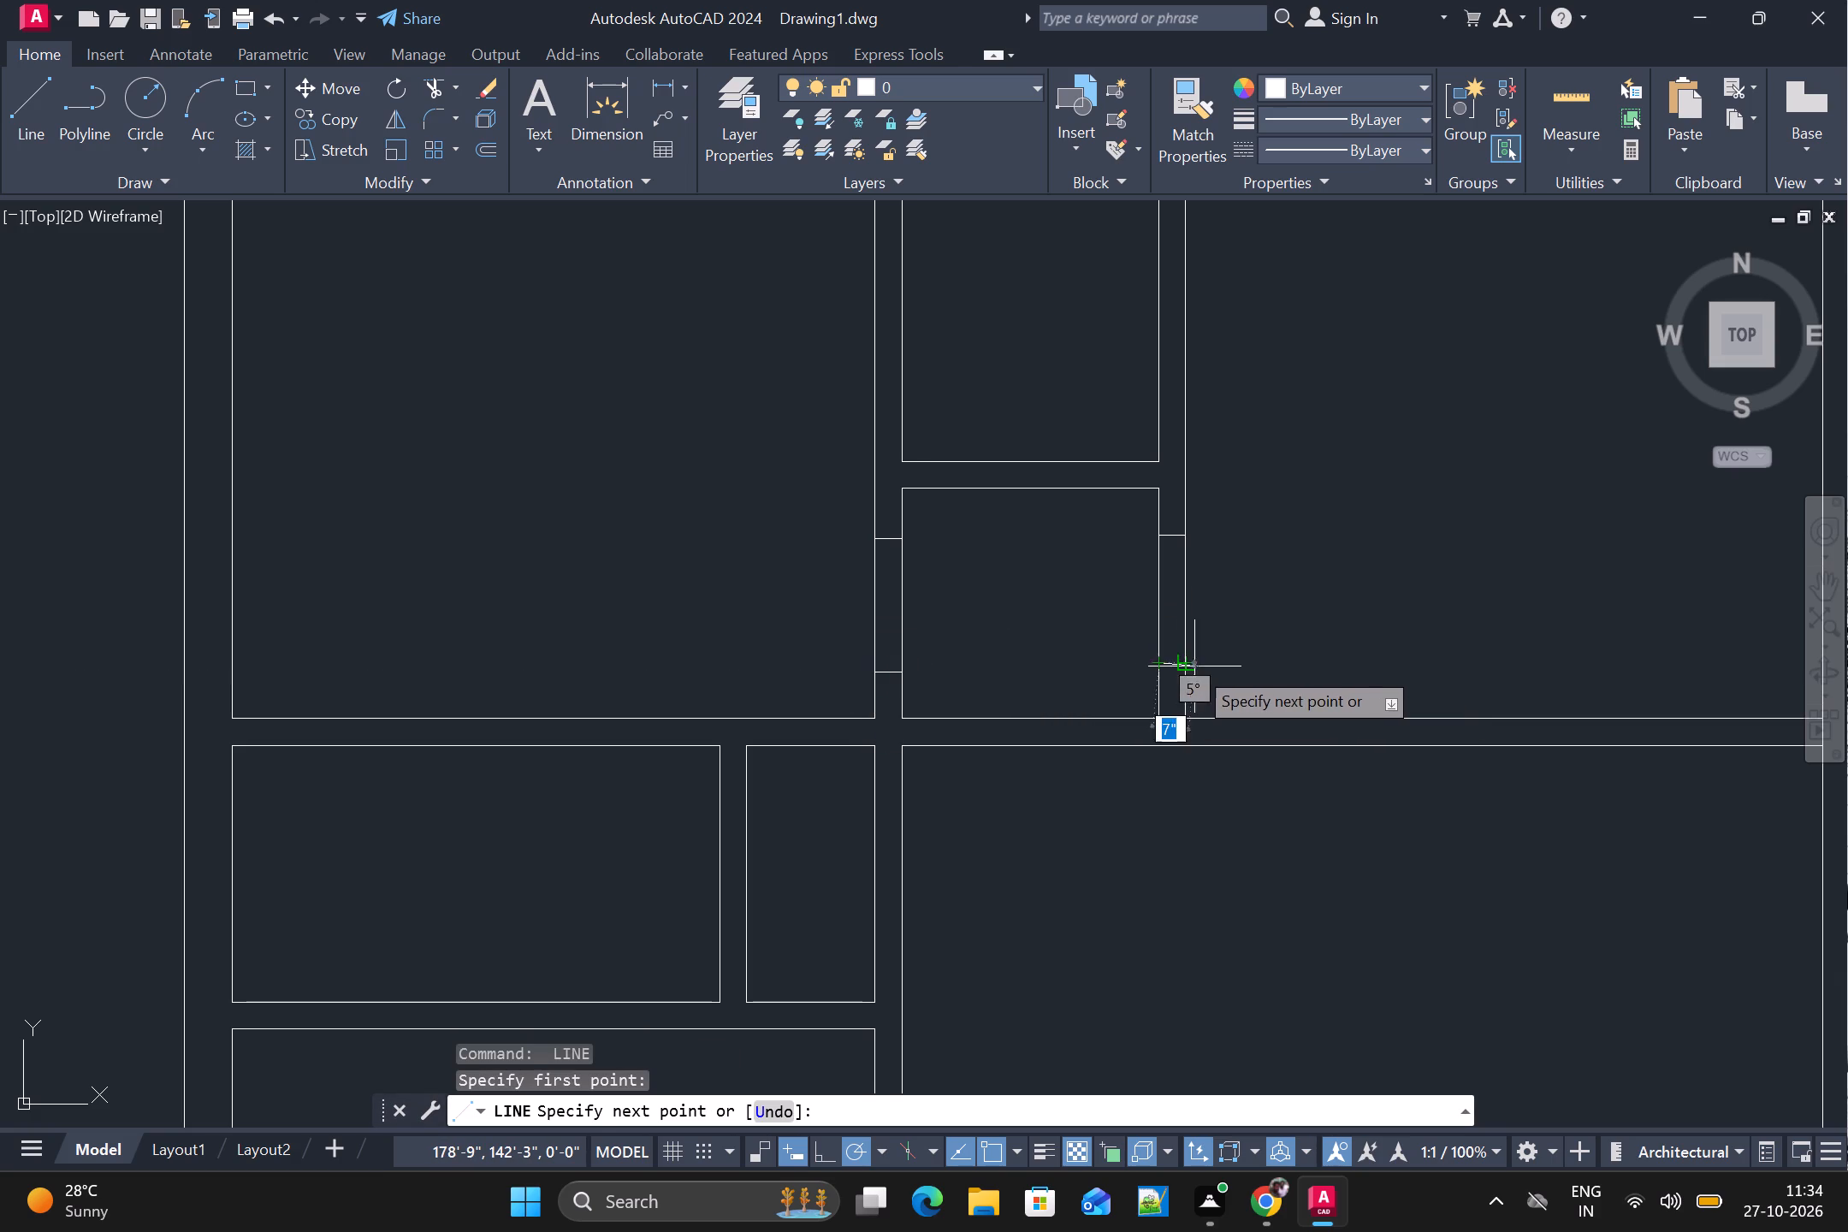
pyautogui.keyDown('alt'); pyautogui.click(1194, 666); pyautogui.keyUp('alt')
pyautogui.press('space')
# Draw two short vertical lines about 3'-1" apart across the partition directly south of the small middle room.
pyautogui.press('space')
pyautogui.keyDown('alt'); pyautogui.moveTo(907, 855); pyautogui.dragTo(1073, 747, button='middle'); pyautogui.keyUp('alt')
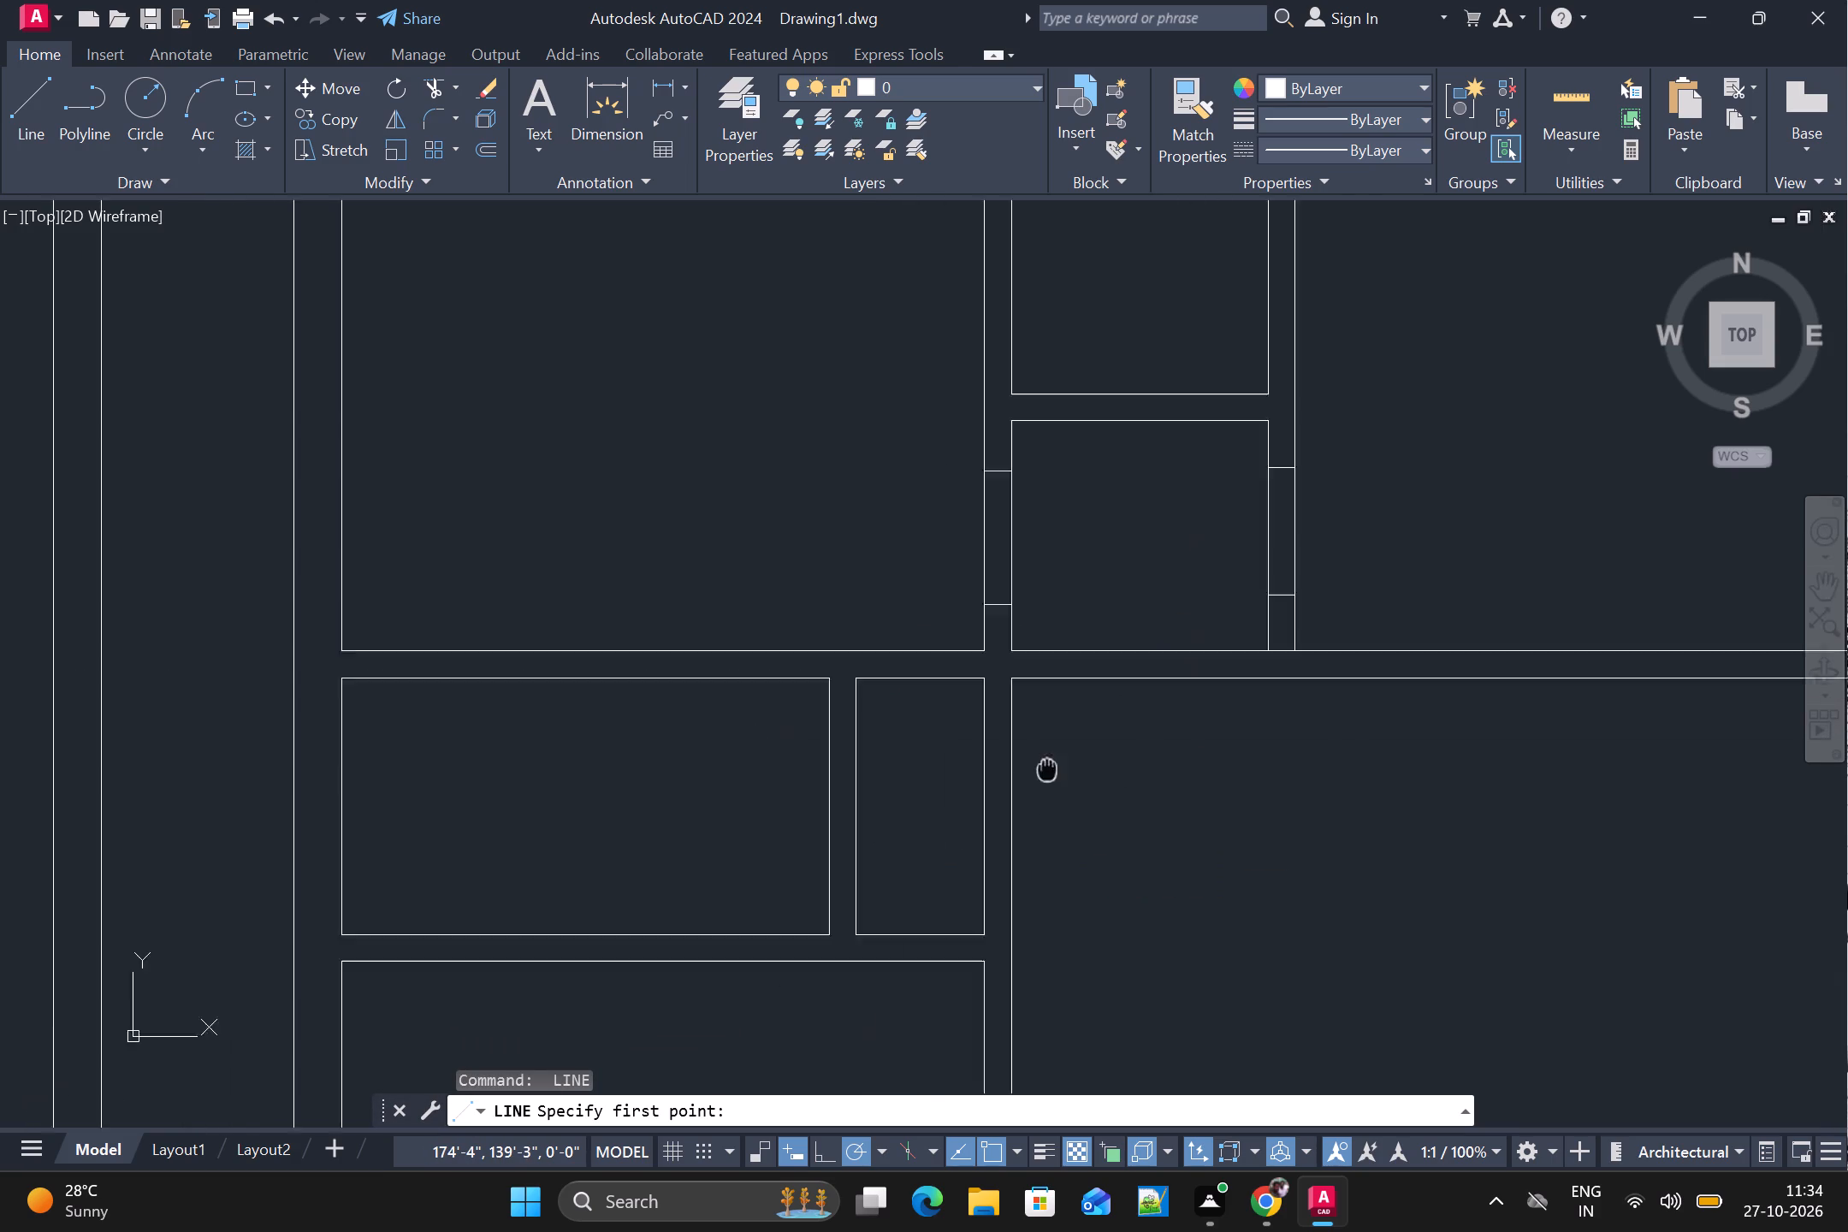
pyautogui.keyDown('alt'); pyautogui.moveTo(1073, 747); pyautogui.dragTo(1136, 690, button='middle'); pyautogui.keyUp('alt')
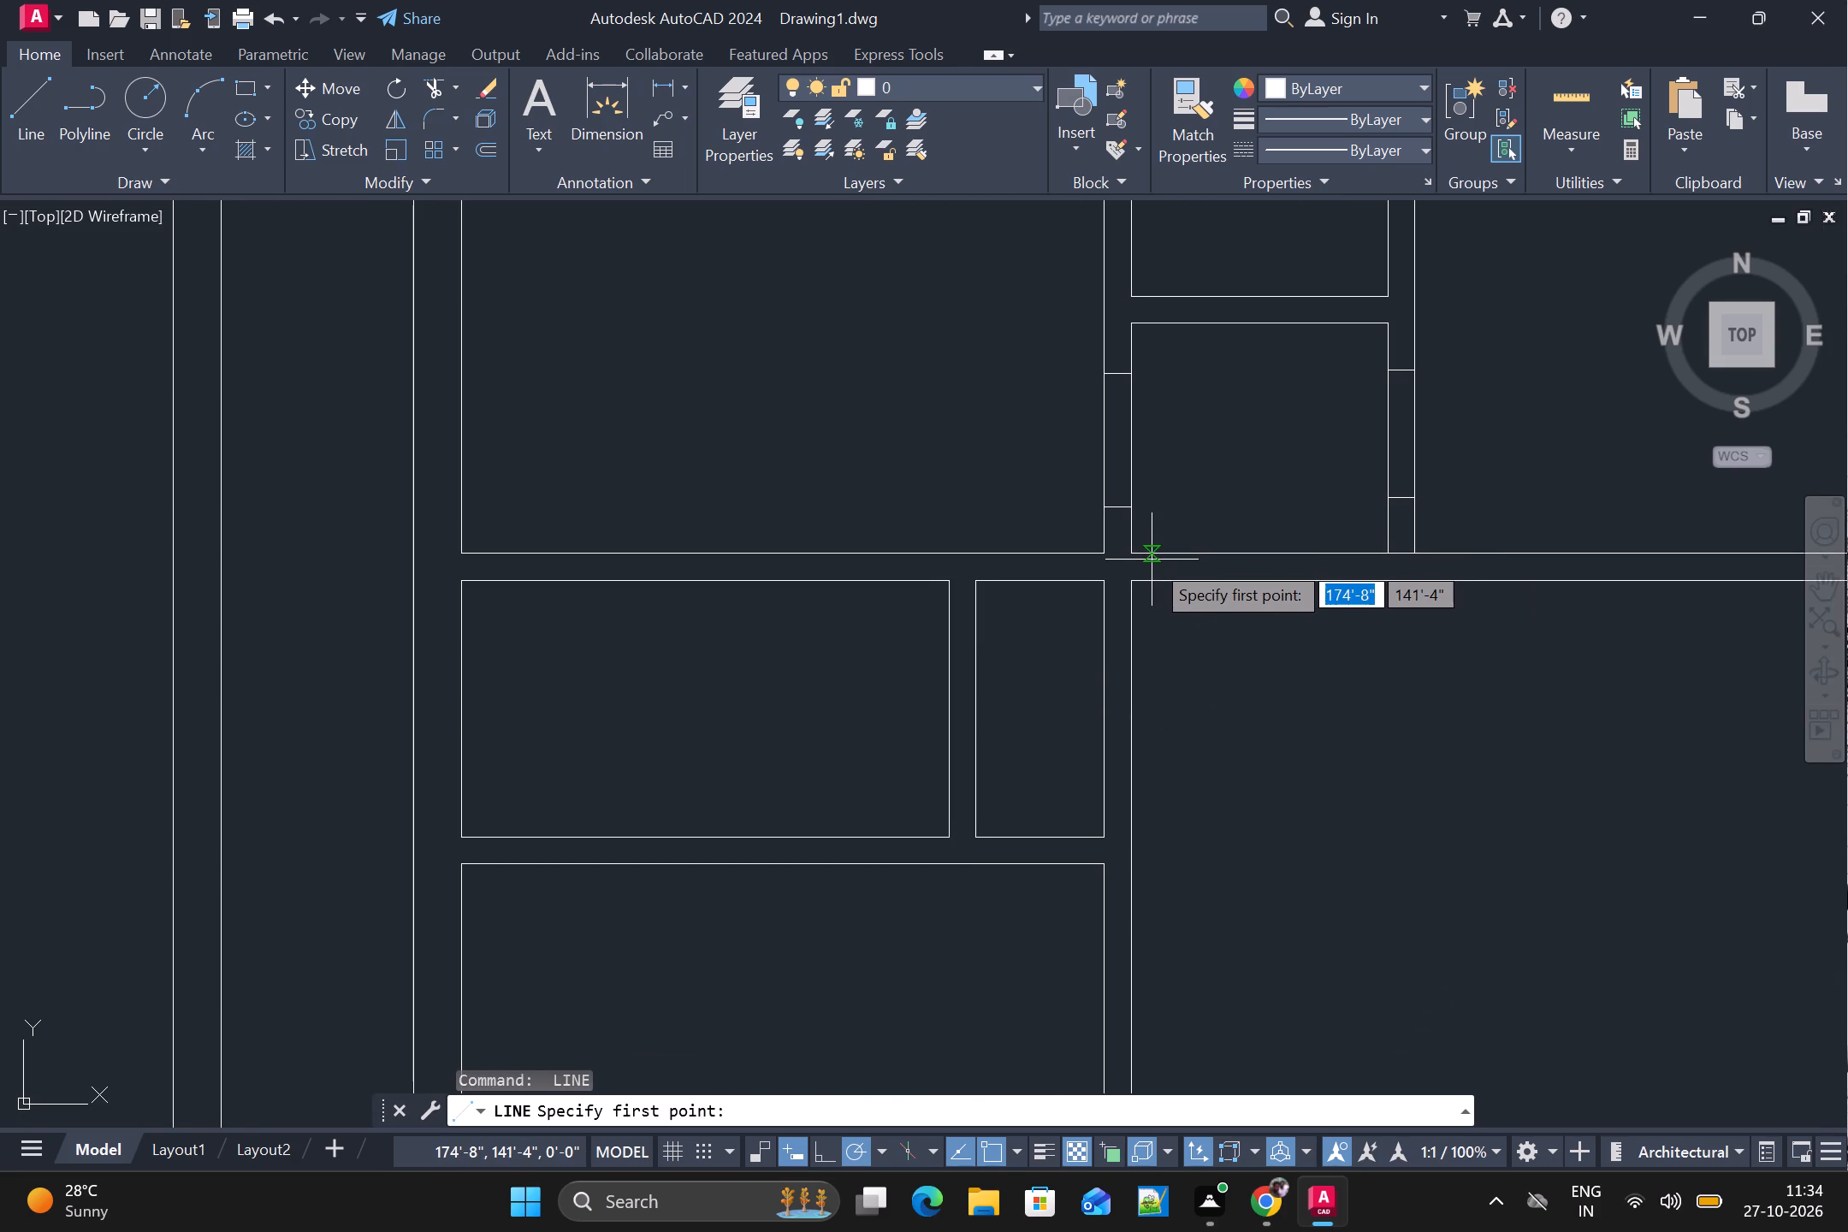
pyautogui.keyDown('alt'); pyautogui.click(1158, 553); pyautogui.keyUp('alt')
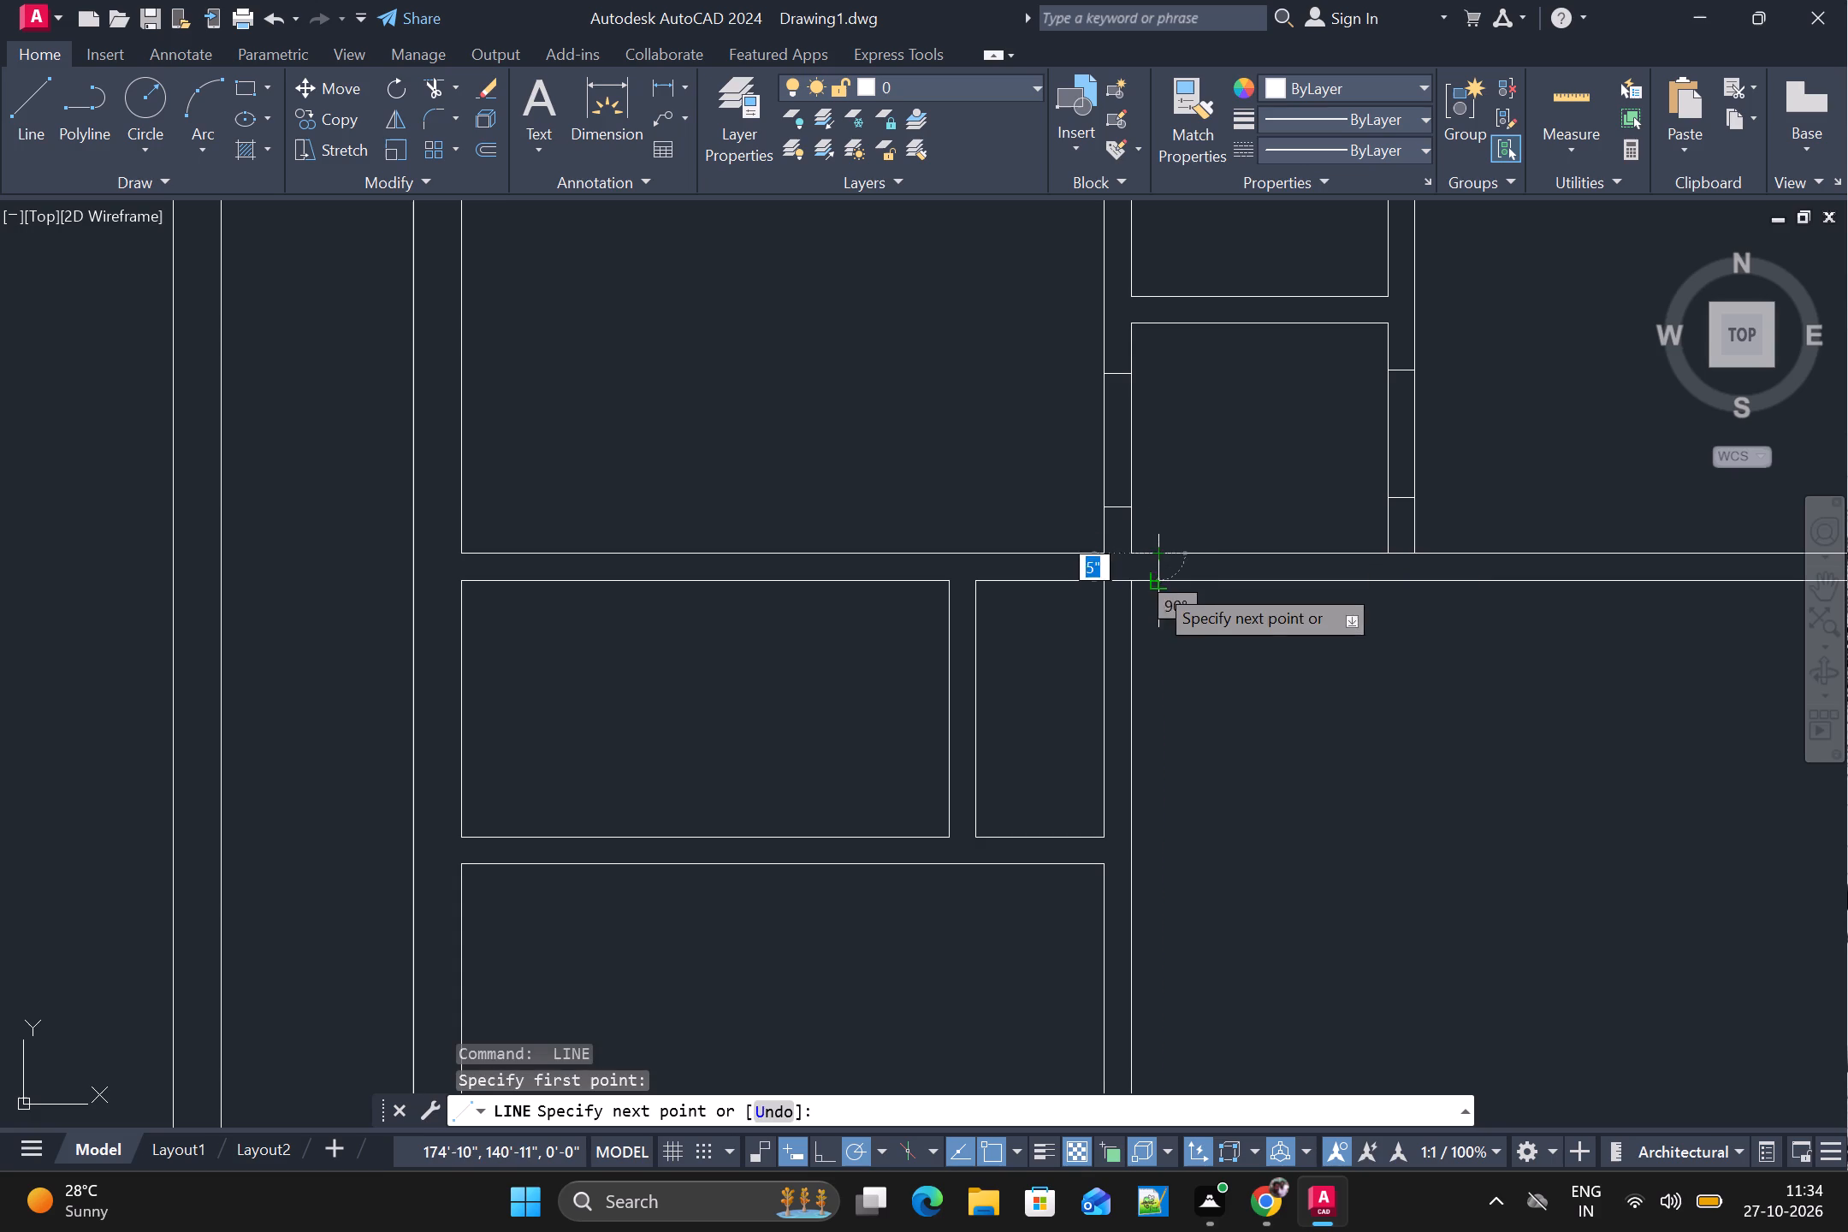
pyautogui.keyDown('alt'); pyautogui.click(1155, 583); pyautogui.keyUp('alt')
pyautogui.press('space')
pyautogui.press('space')
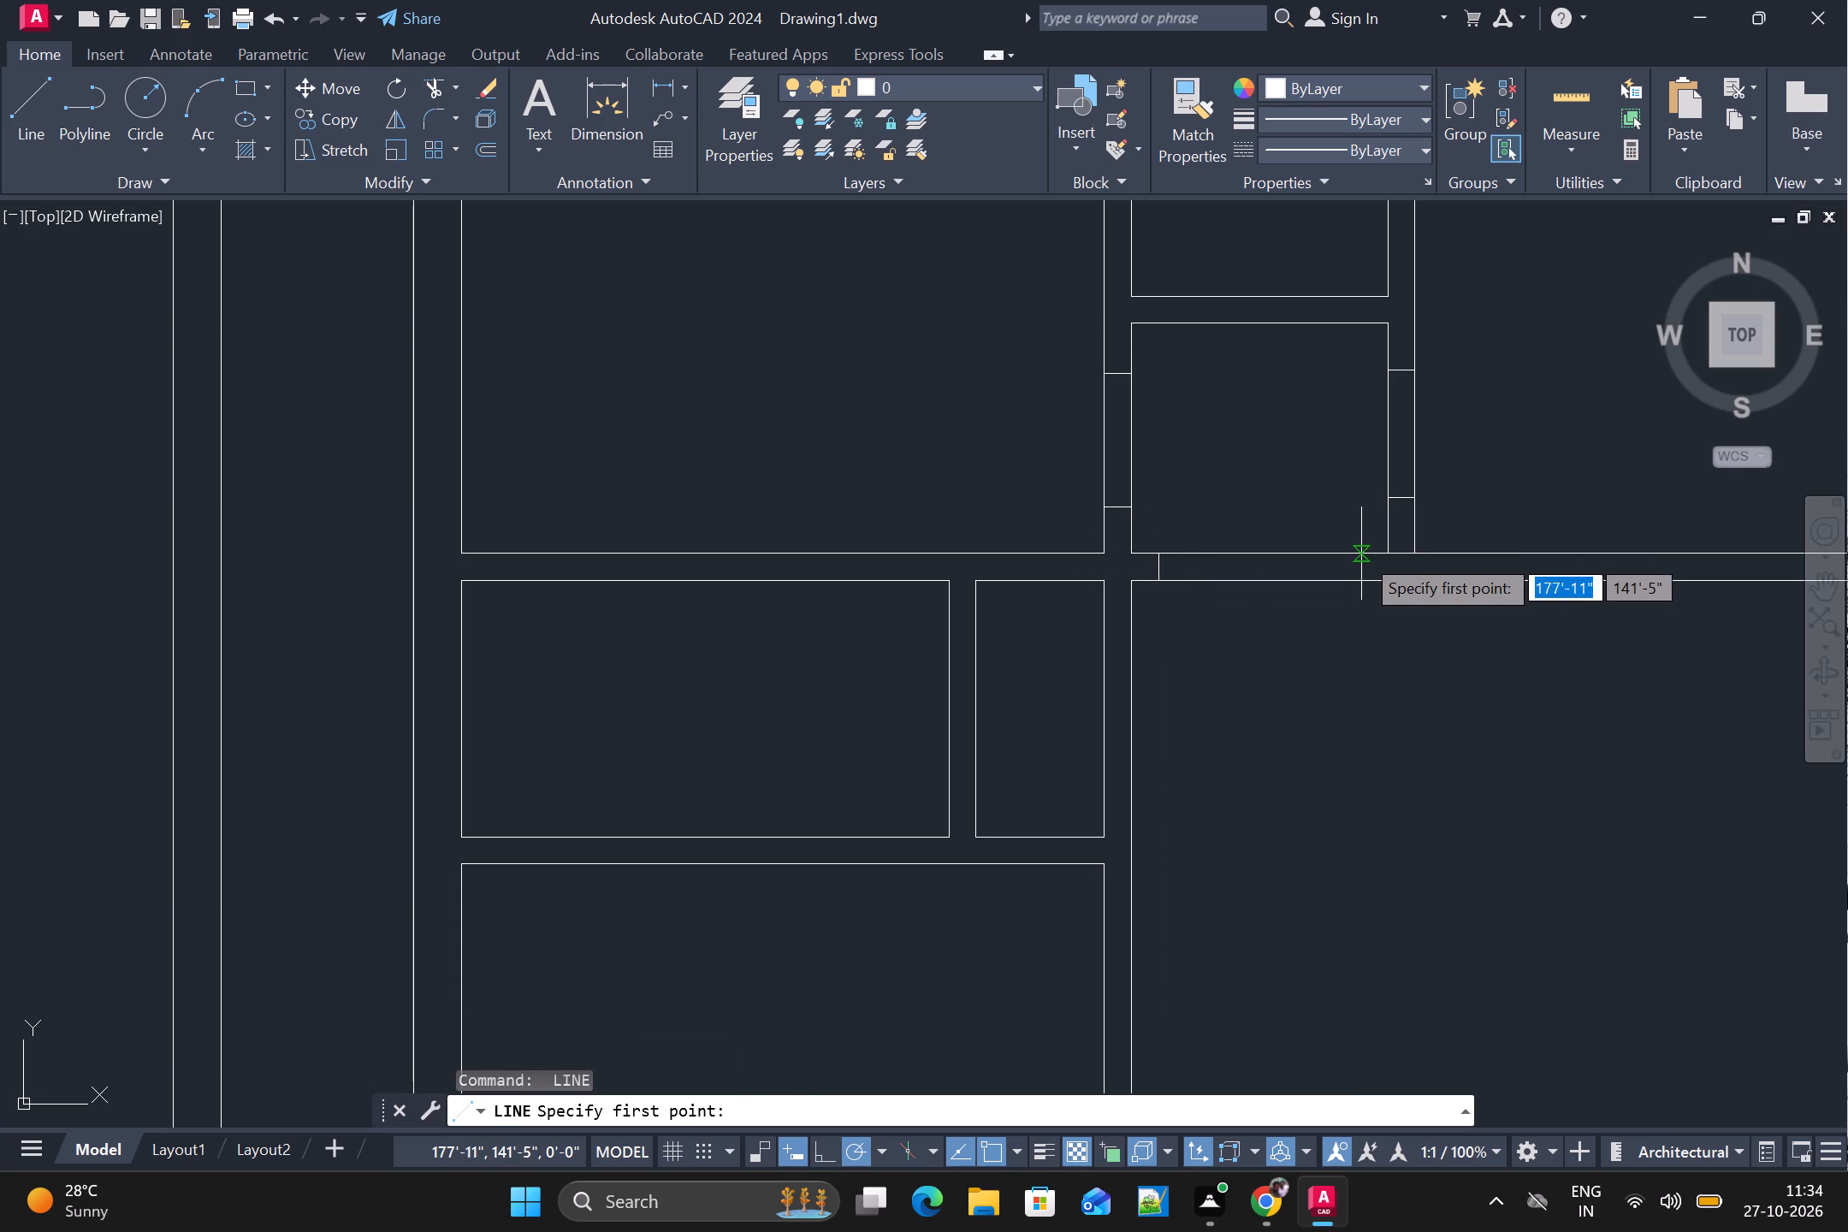
pyautogui.keyDown('alt'); pyautogui.click(1361, 555); pyautogui.keyUp('alt')
pyautogui.keyDown('alt'); pyautogui.click(1365, 573); pyautogui.keyUp('alt')
pyautogui.press('space')
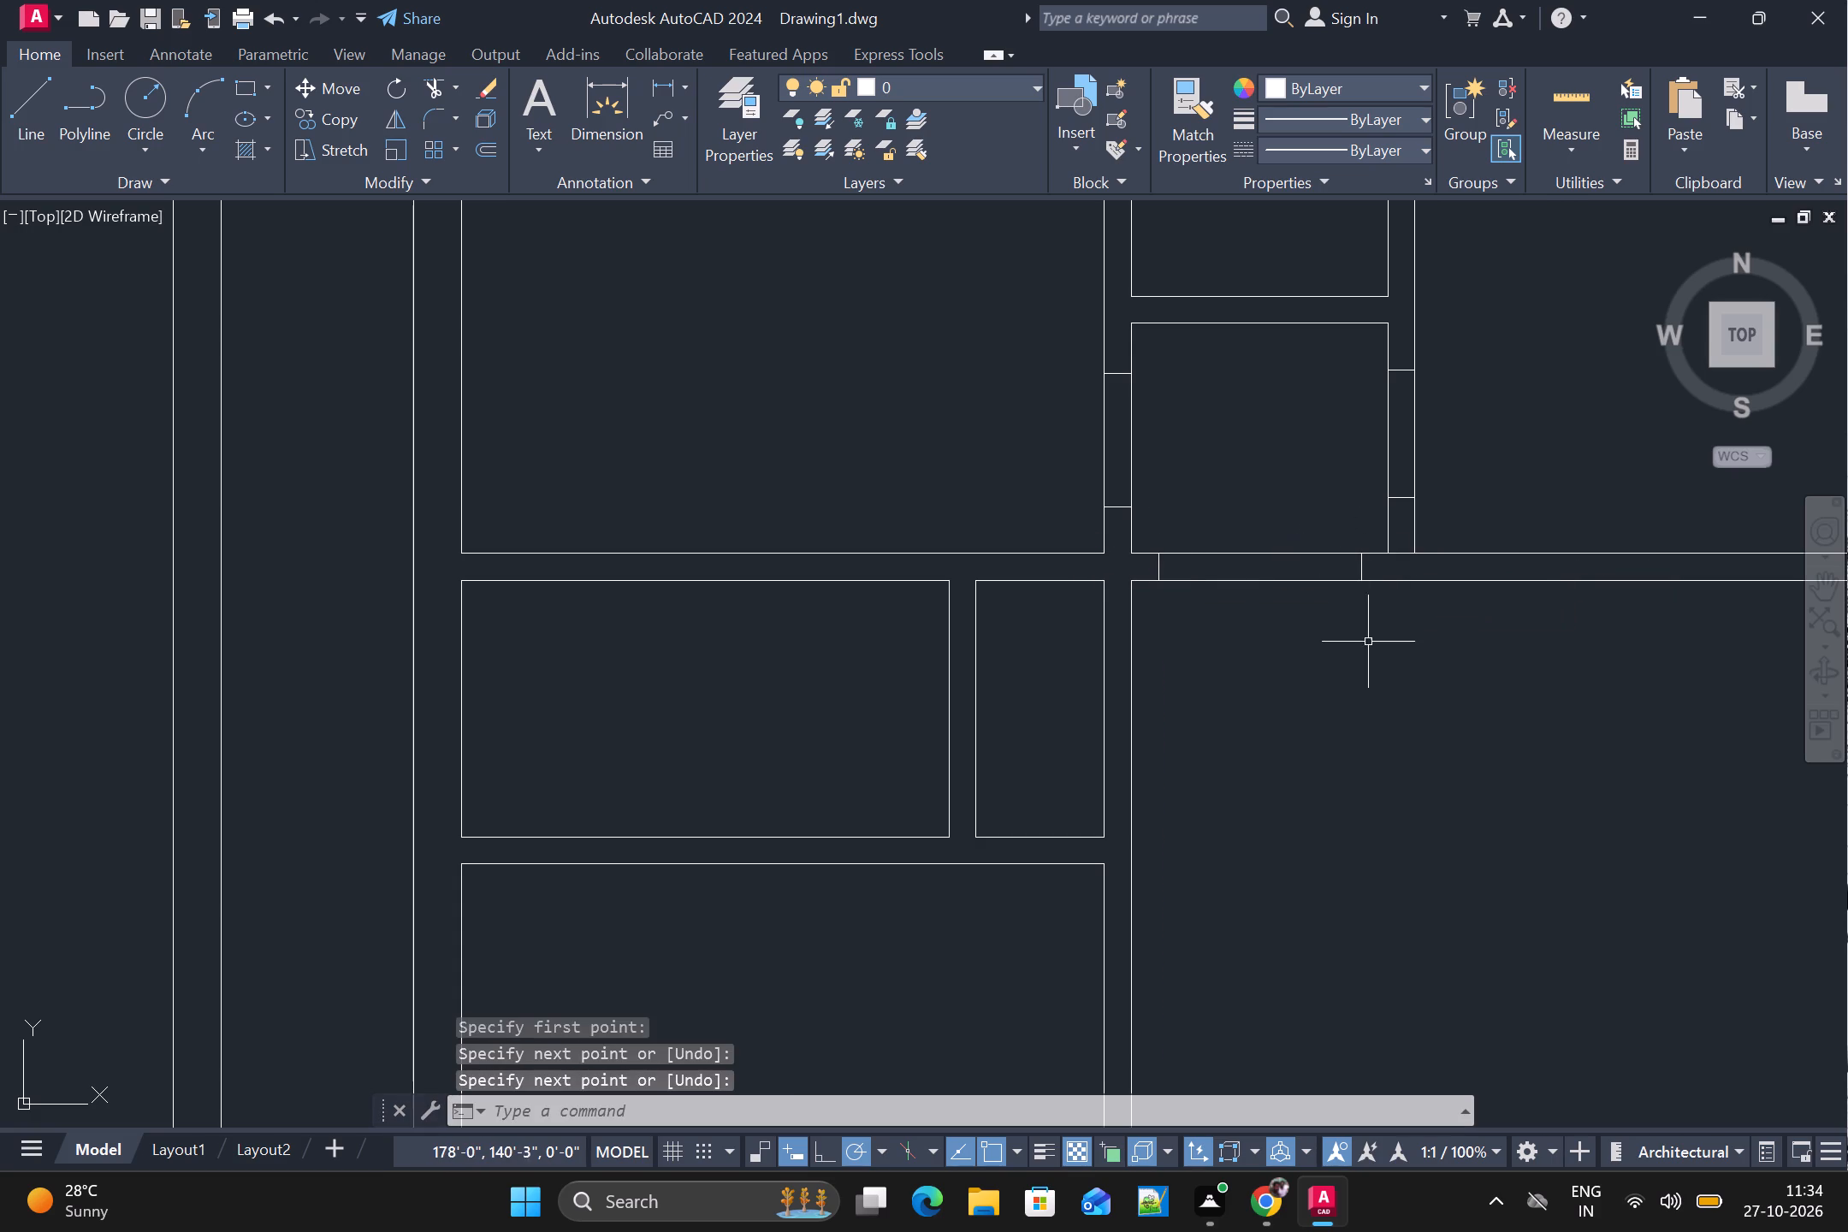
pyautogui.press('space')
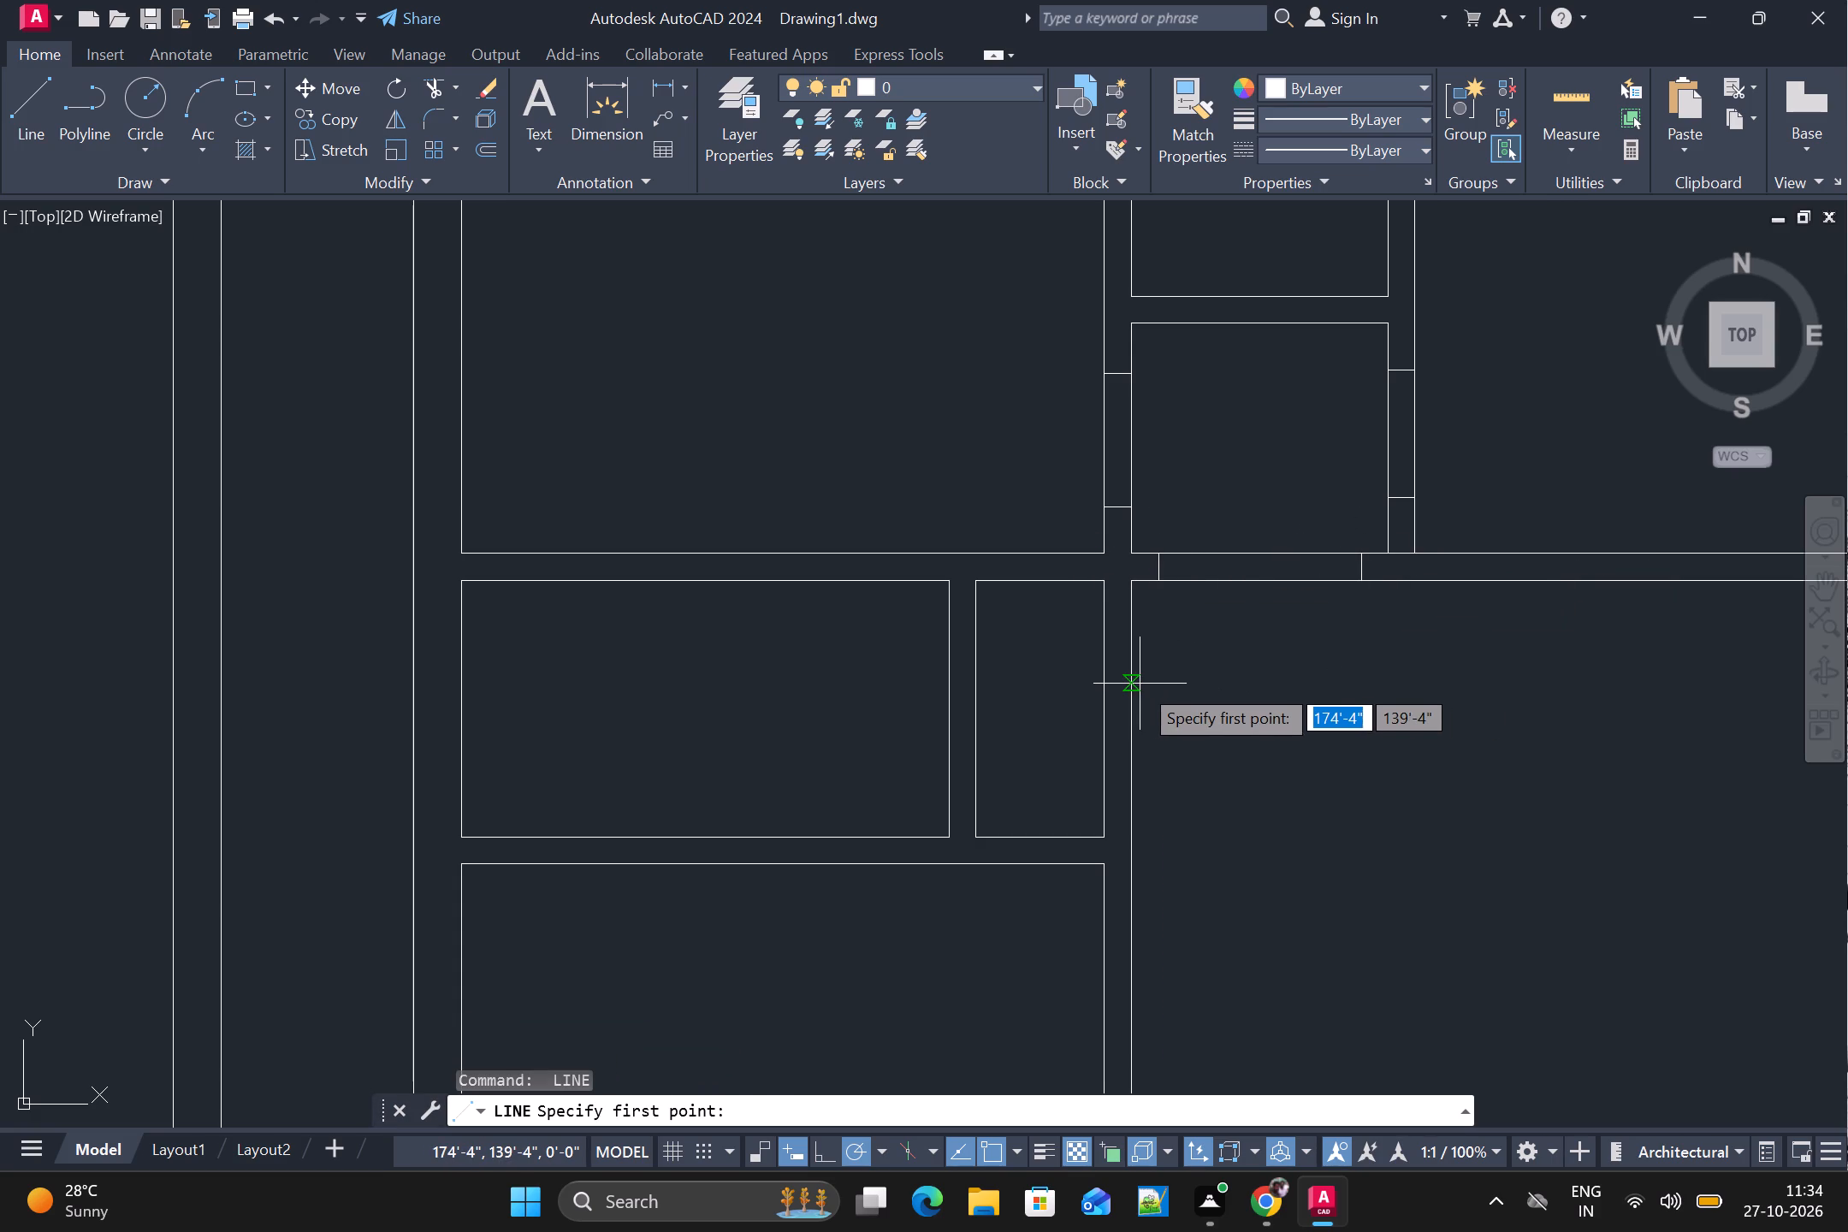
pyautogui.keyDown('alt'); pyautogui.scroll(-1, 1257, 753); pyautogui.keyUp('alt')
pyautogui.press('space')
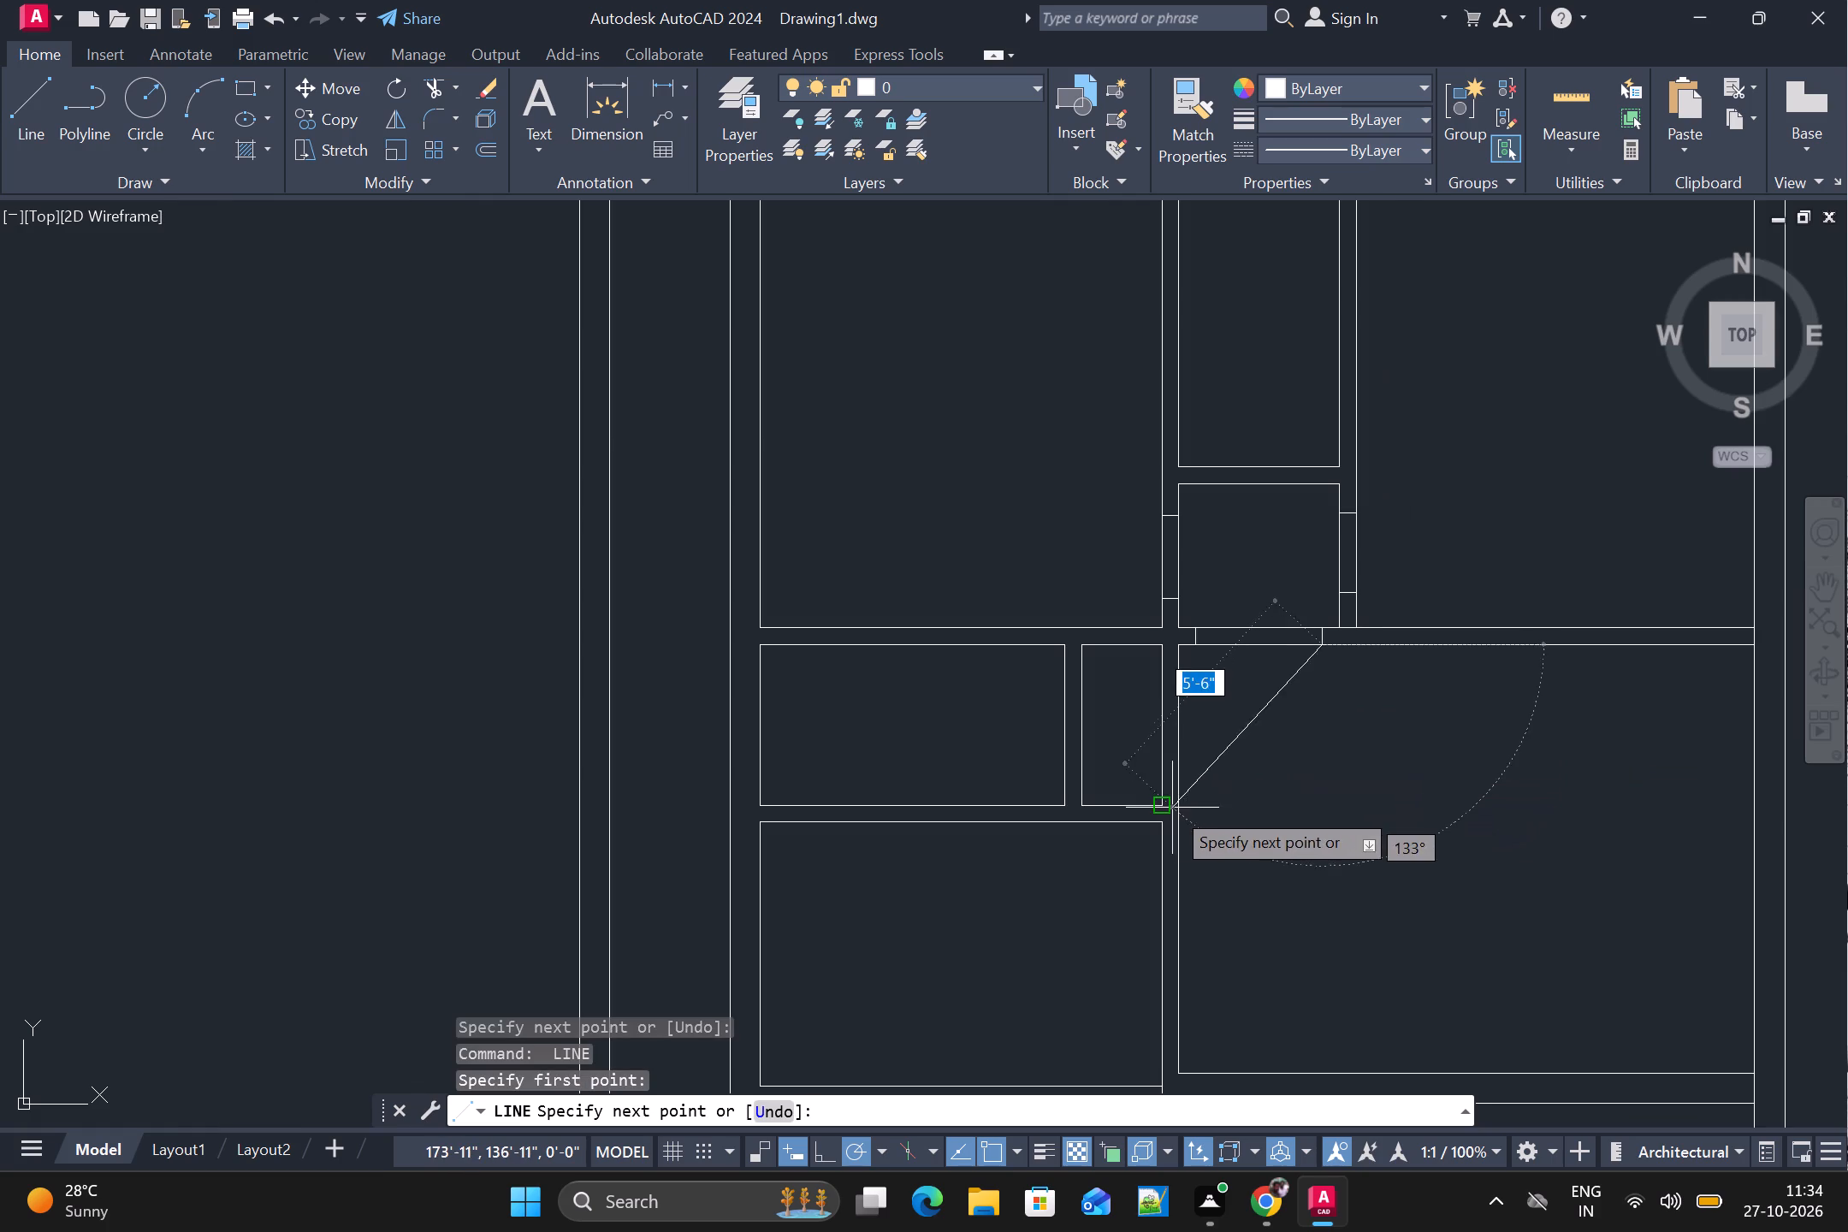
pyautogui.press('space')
# Draw short horizontal lines across the partition east of the narrow room, at that room's south and north ends.
pyautogui.press('space')
pyautogui.keyDown('alt'); pyautogui.scroll(3, 1183, 811); pyautogui.keyUp('alt')
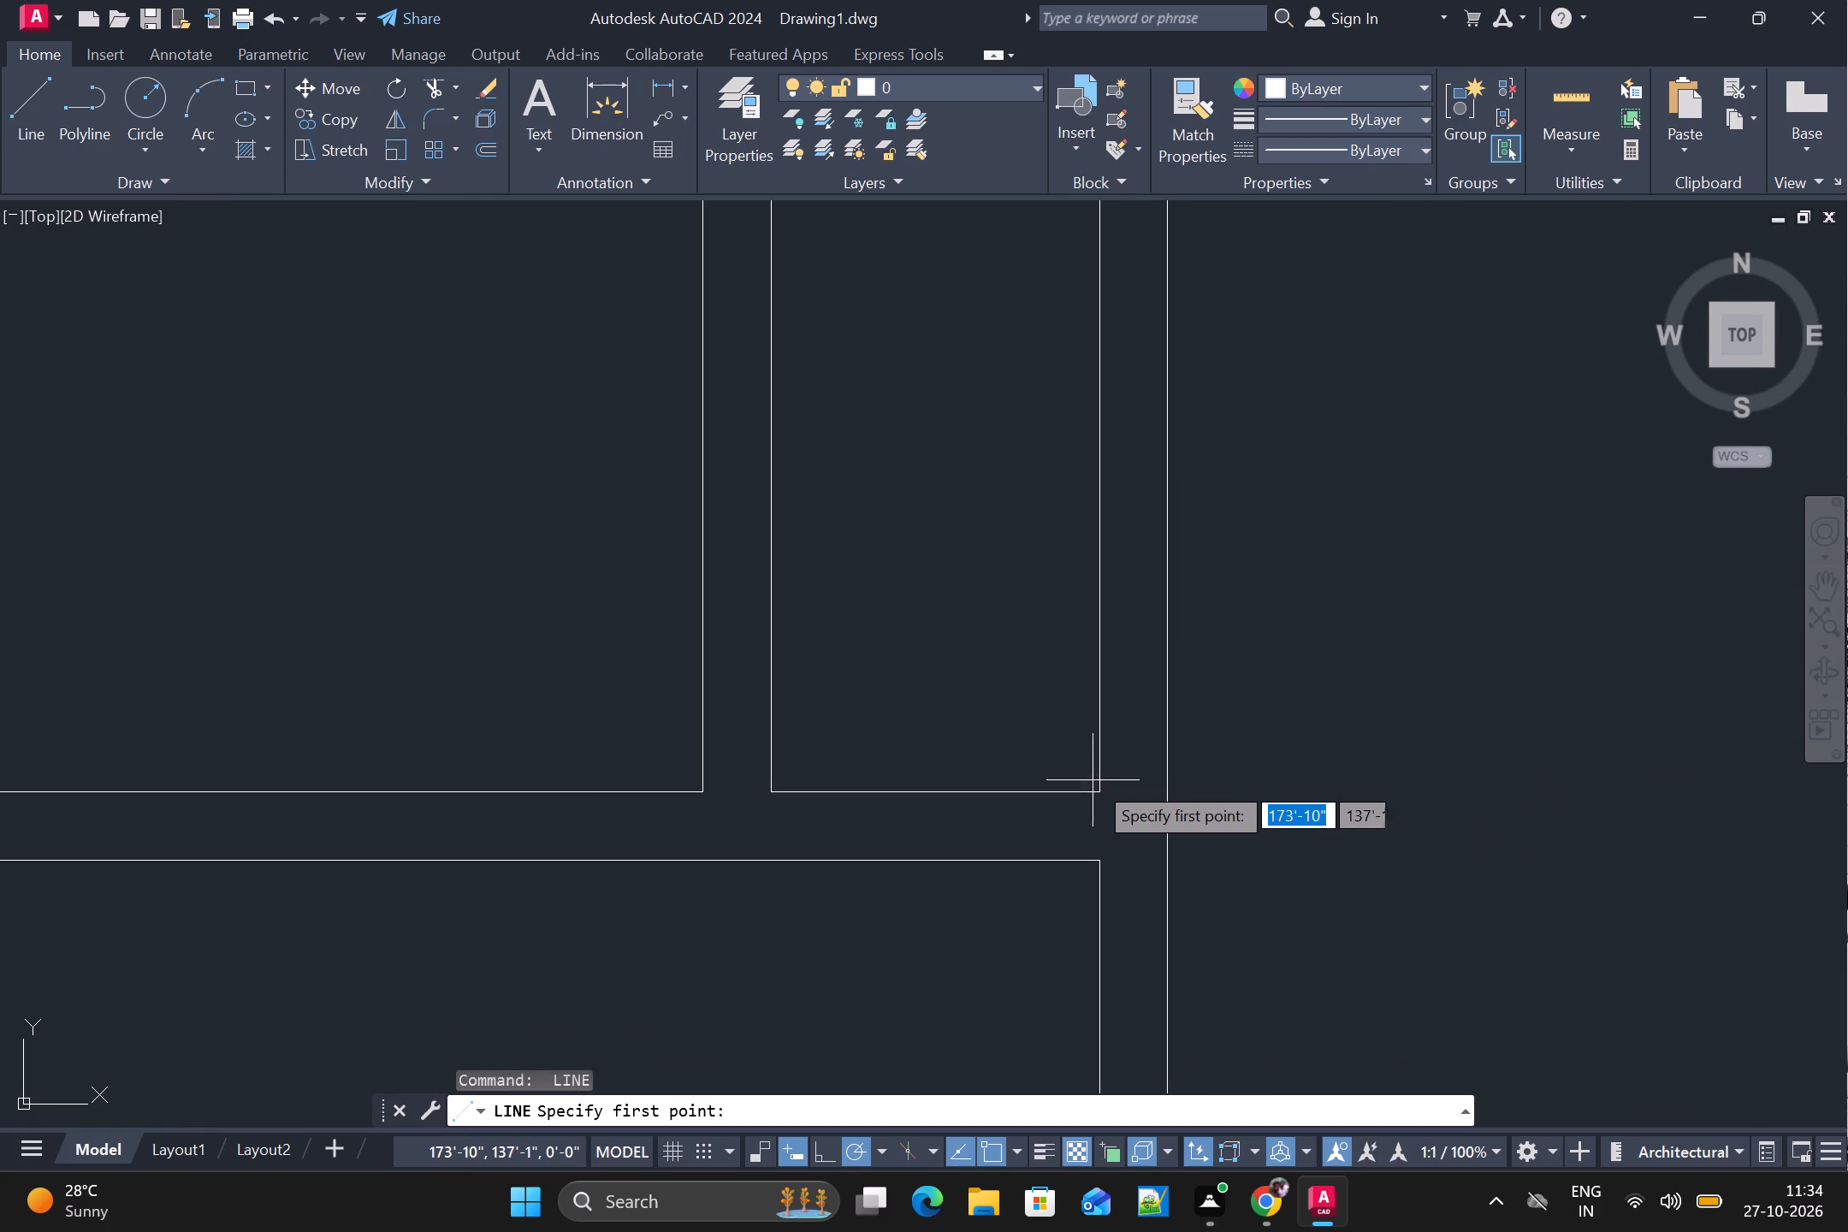
pyautogui.keyDown('alt'); pyautogui.click(1097, 786); pyautogui.keyUp('alt')
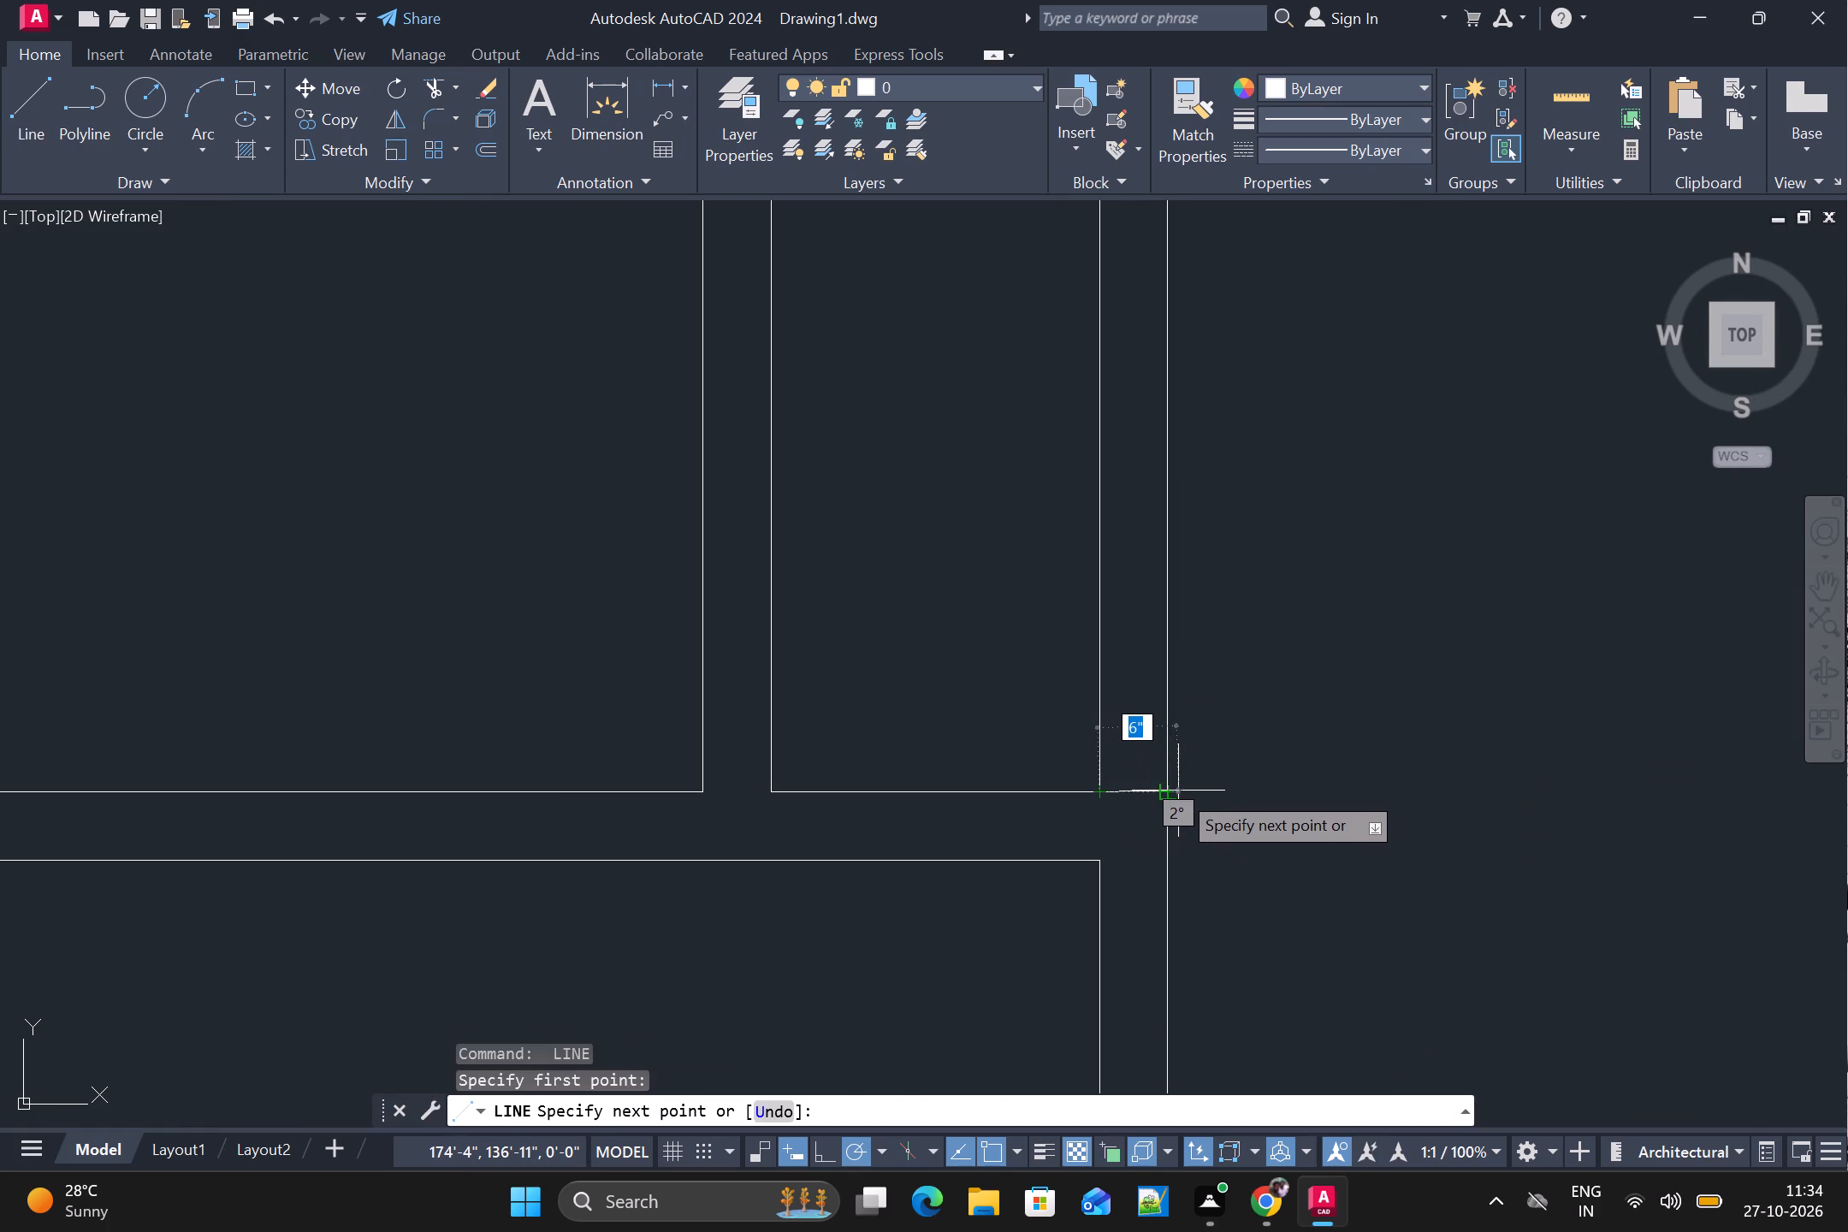
pyautogui.keyDown('alt'); pyautogui.click(1170, 791); pyautogui.keyUp('alt')
pyautogui.press('space')
pyautogui.keyDown('alt'); pyautogui.scroll(-2, 1190, 789); pyautogui.keyUp('alt')
pyautogui.press('space')
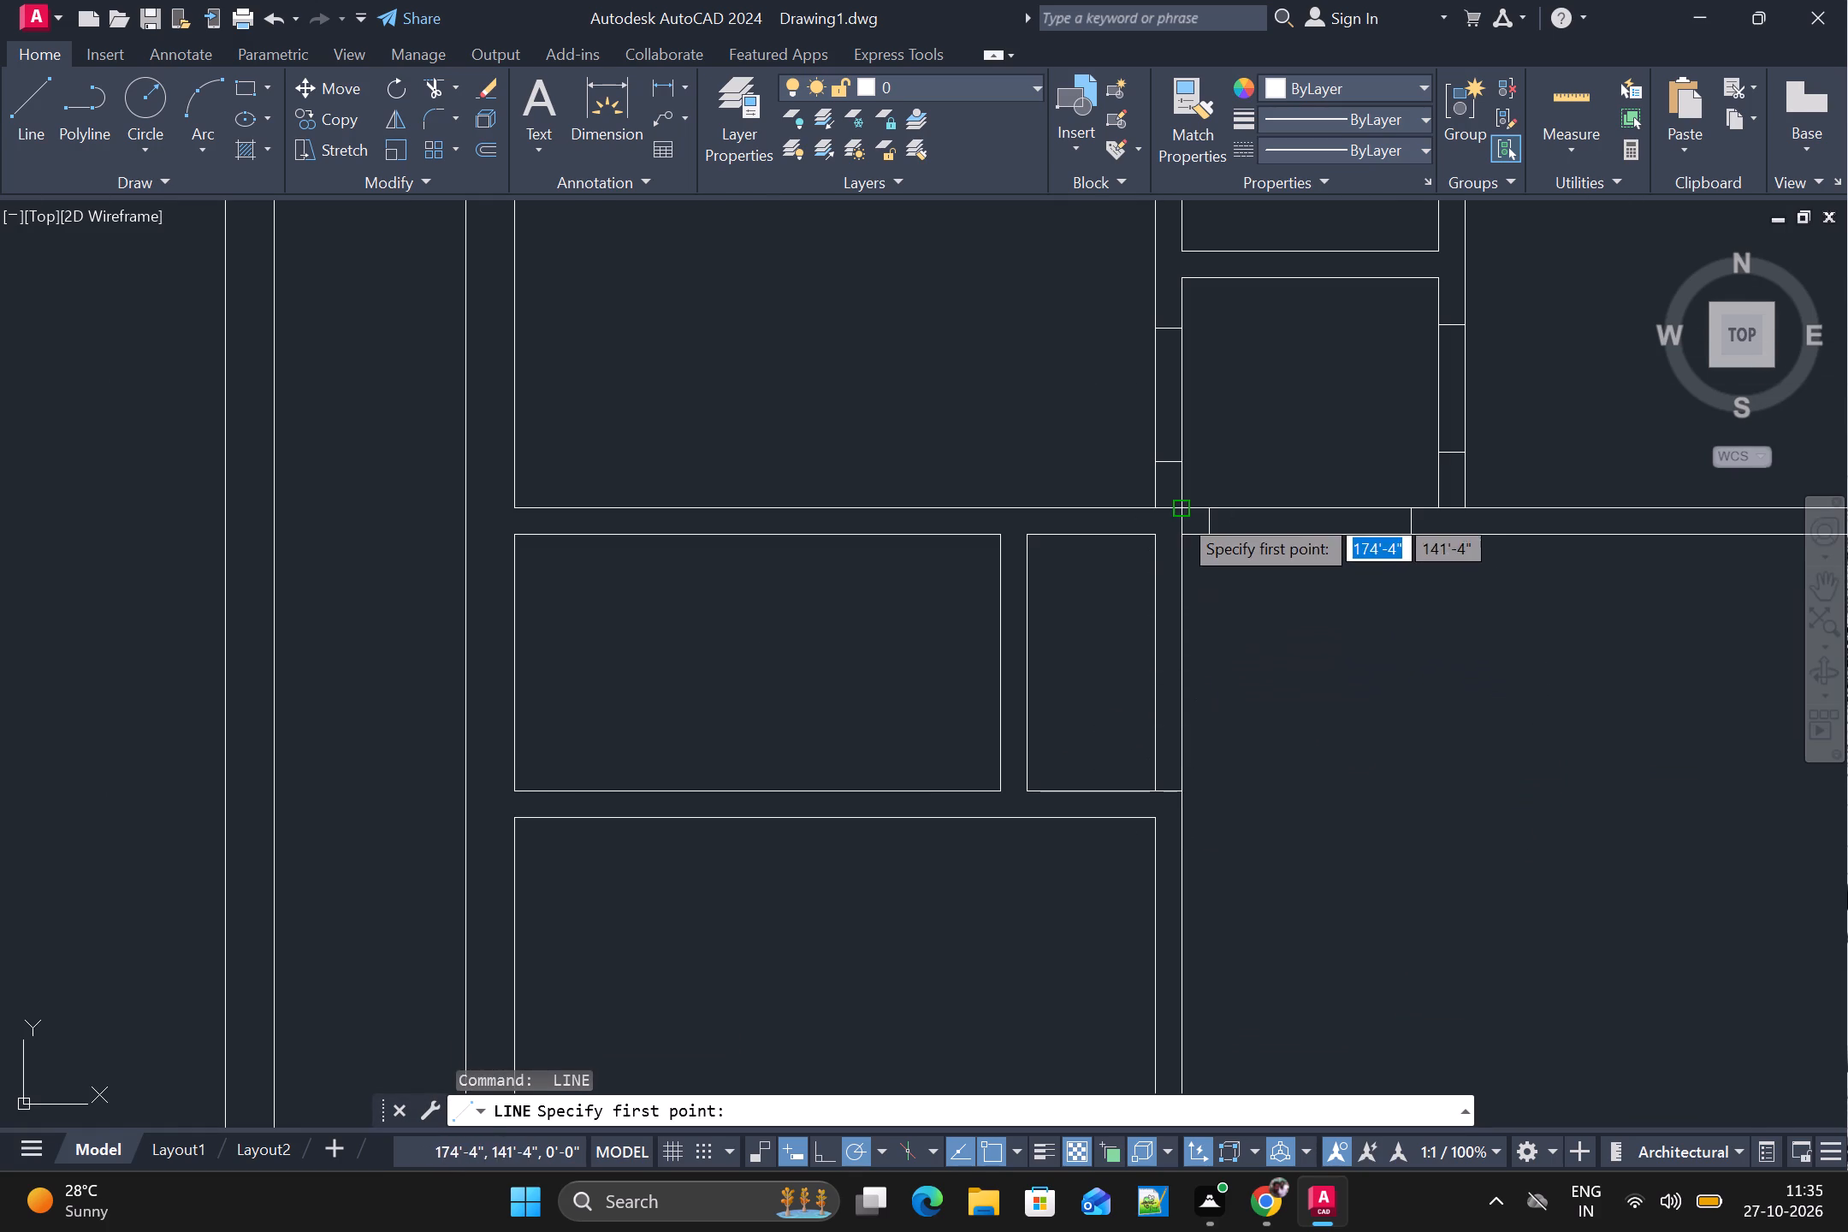
pyautogui.keyDown('alt'); pyautogui.click(1188, 531); pyautogui.keyUp('alt')
pyautogui.keyDown('alt'); pyautogui.click(1151, 536); pyautogui.keyUp('alt')
pyautogui.press('space')
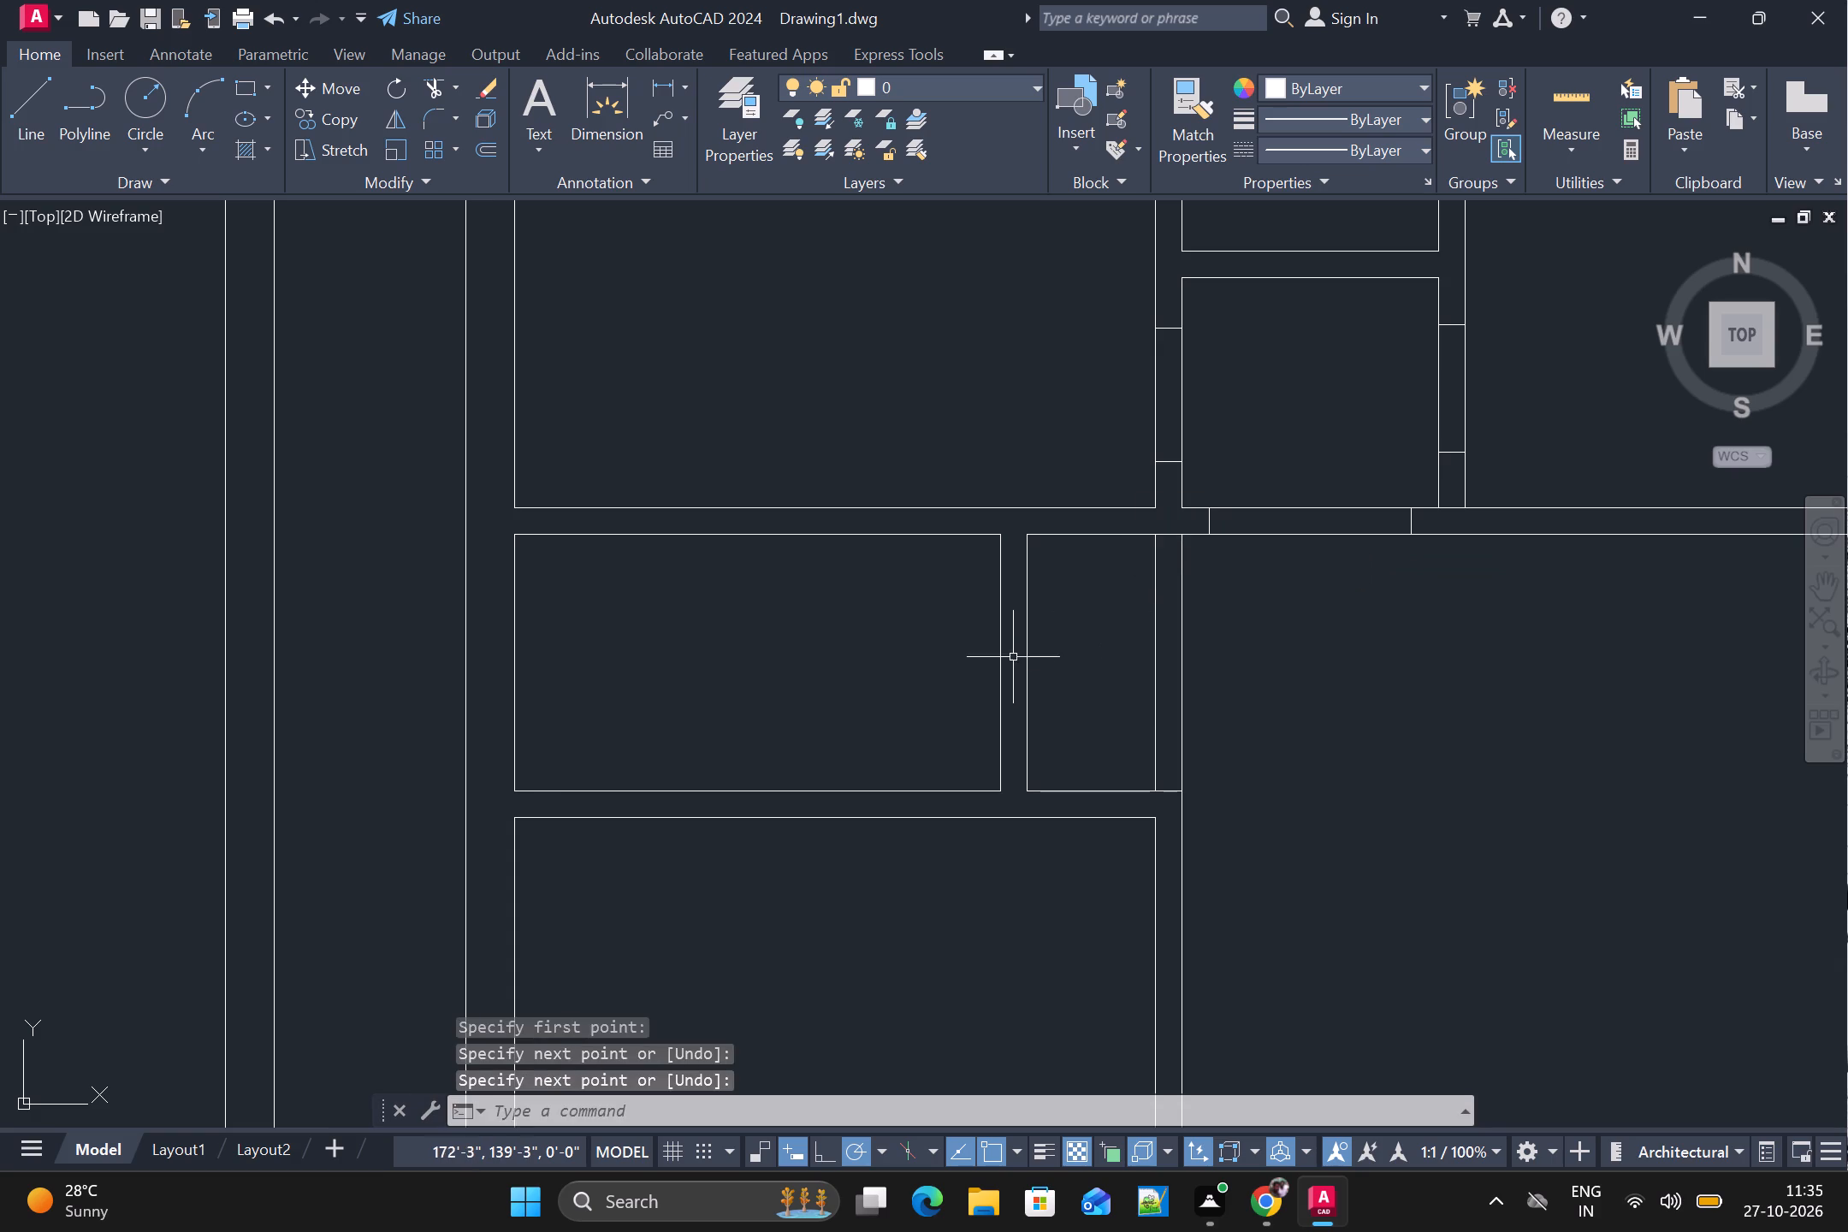
# Draw two short vertical lines about 2'-3" apart across the partition north of the small west room, near its west end.
pyautogui.press('space')
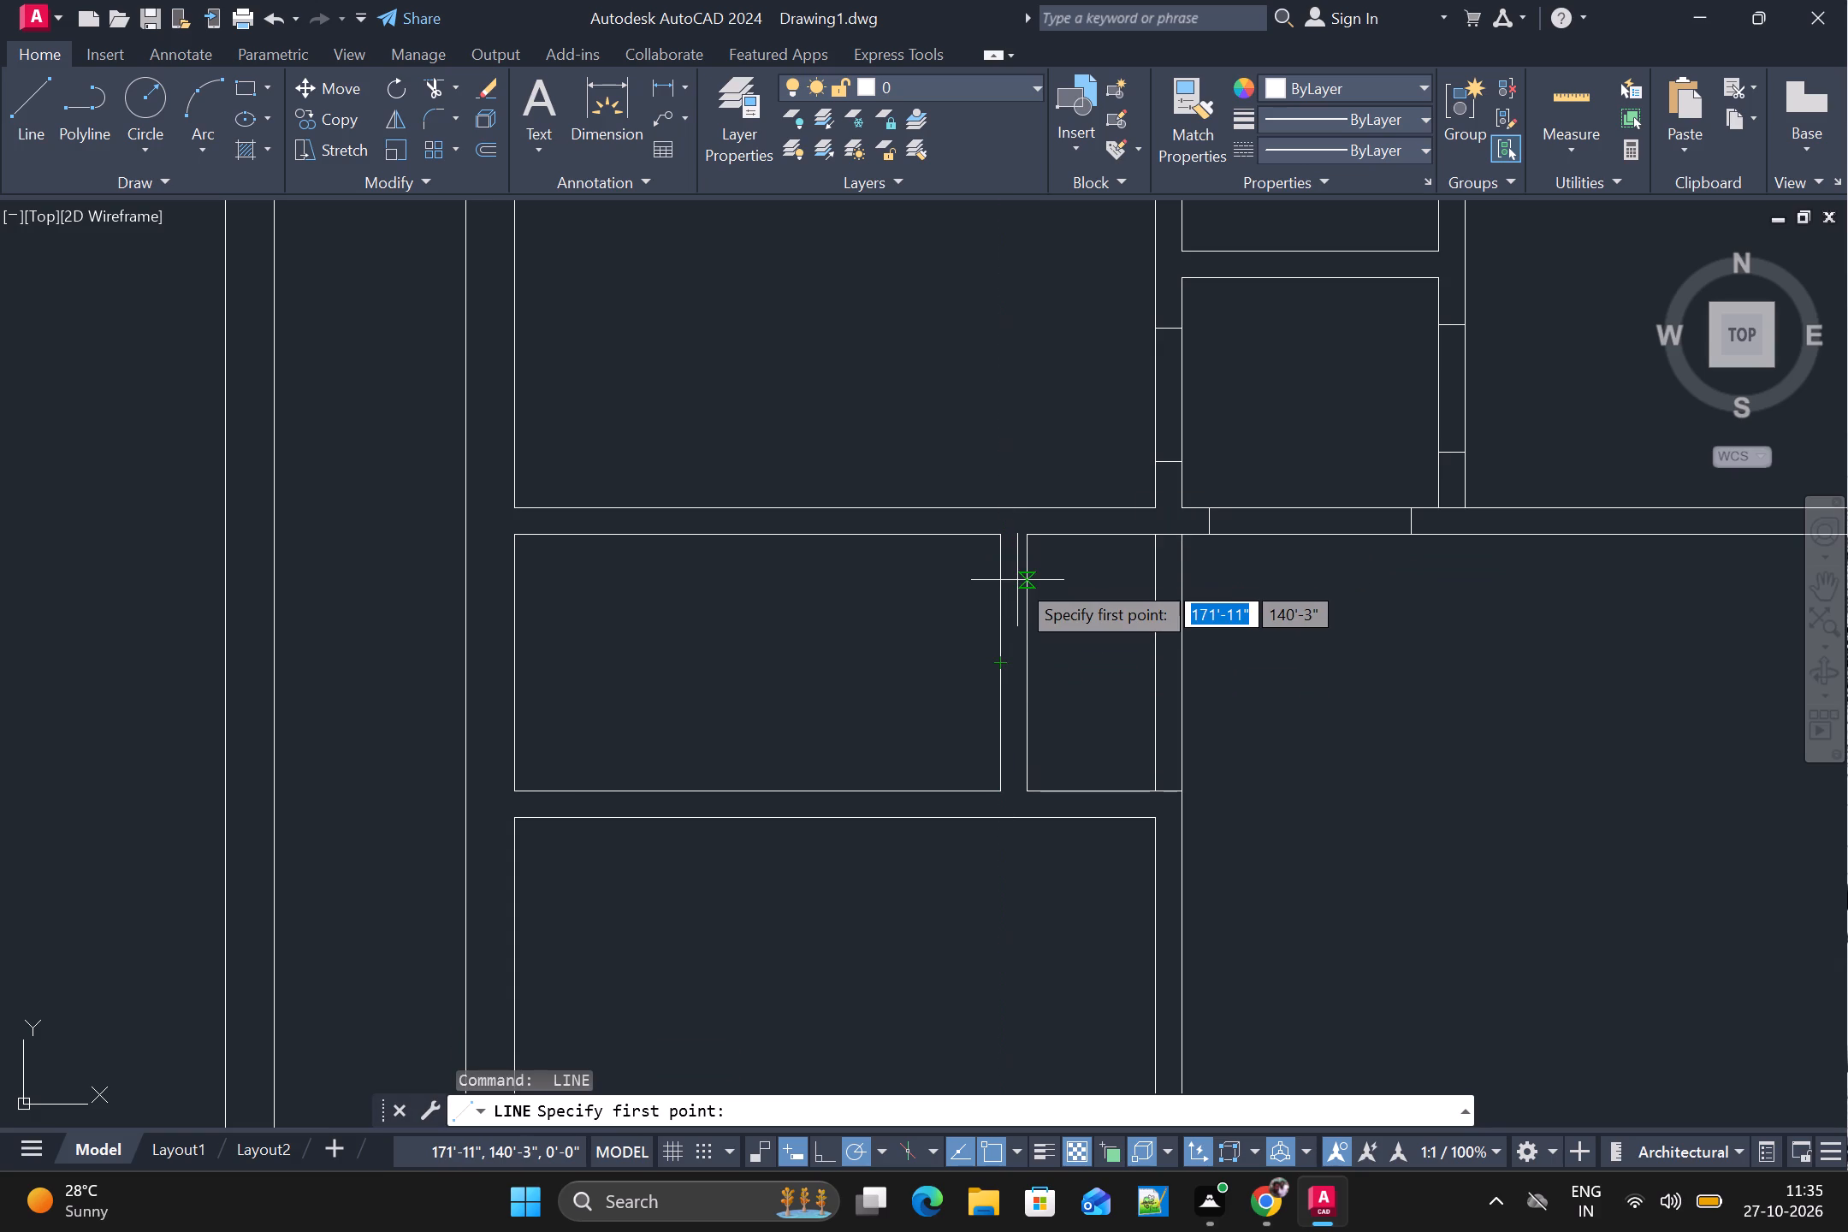
pyautogui.keyDown('alt'); pyautogui.scroll(-1, 1108, 645); pyautogui.keyUp('alt')
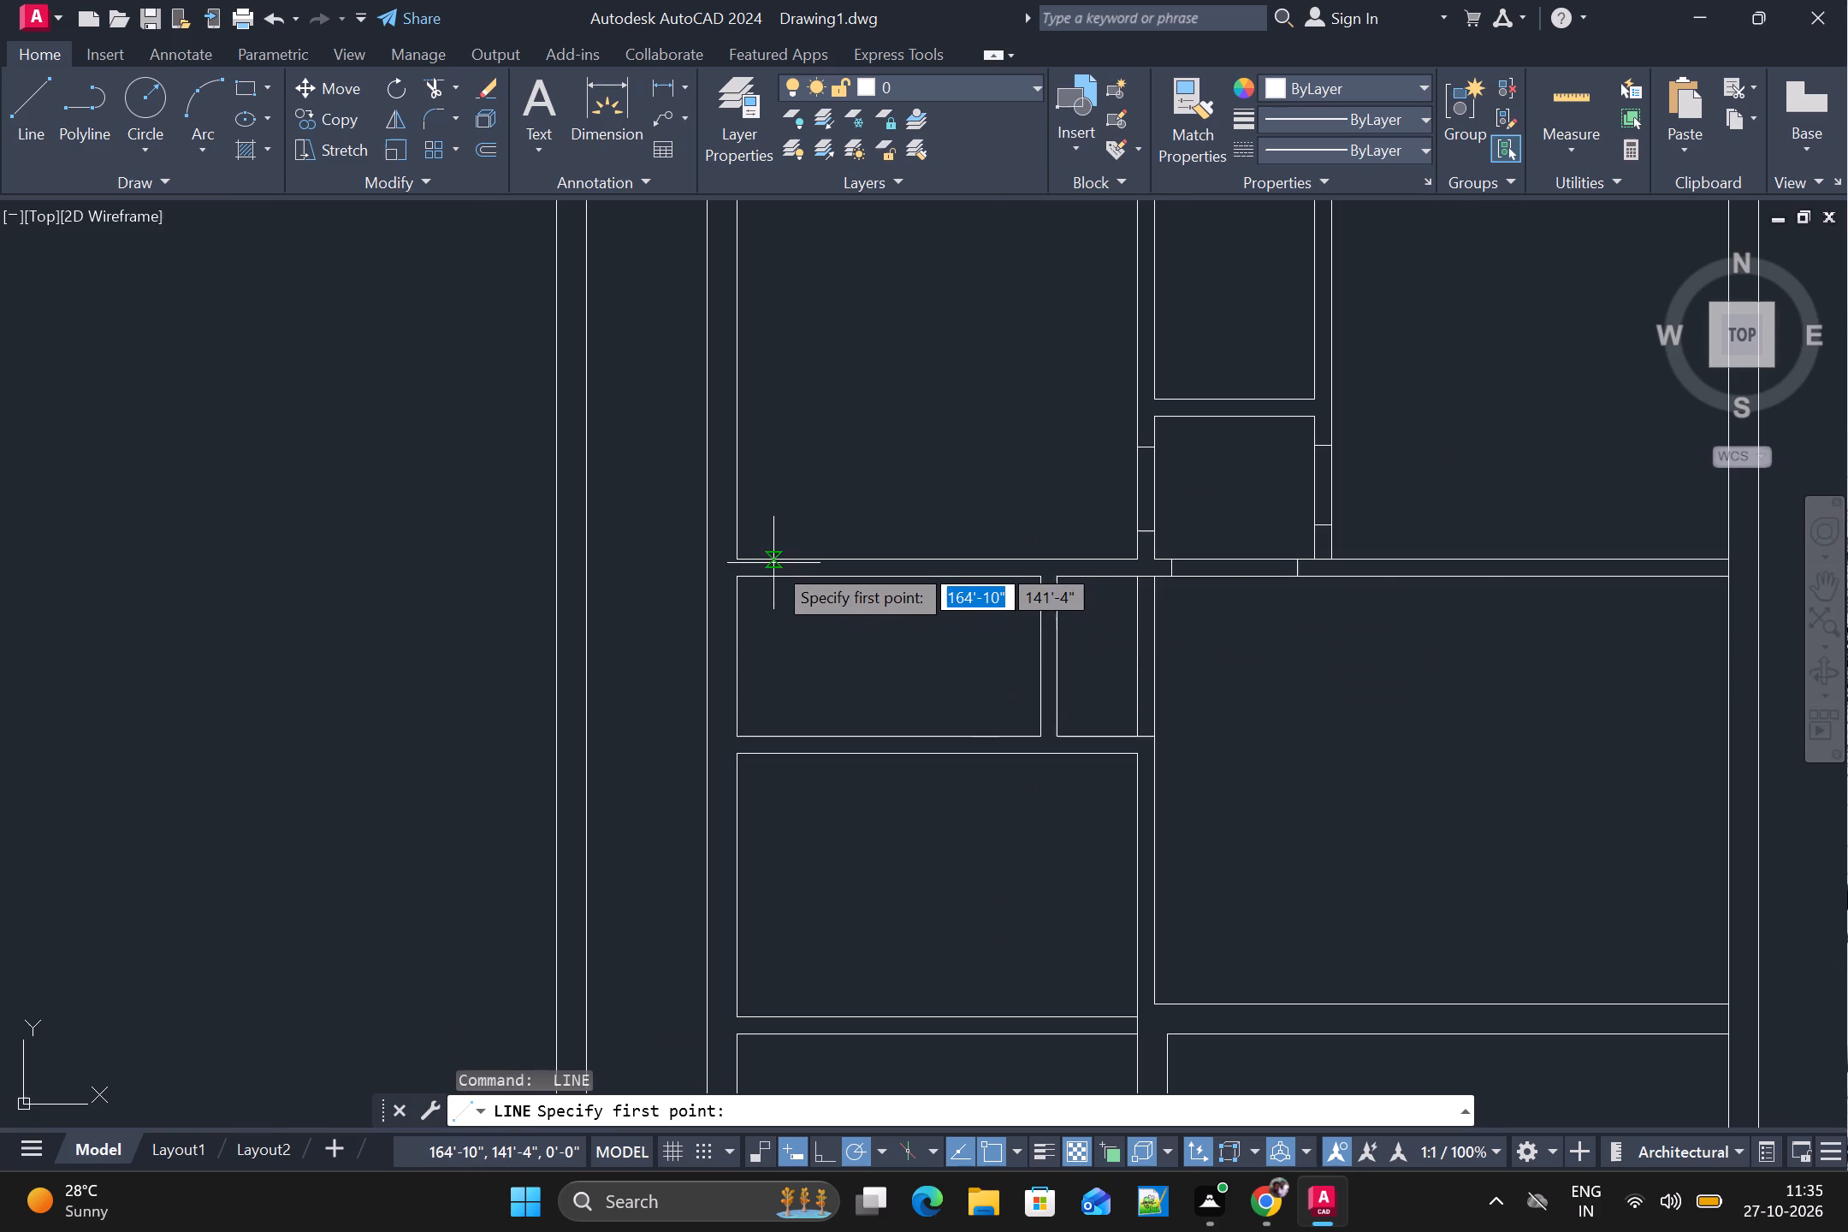
pyautogui.keyDown('alt'); pyautogui.click(772, 556); pyautogui.keyUp('alt')
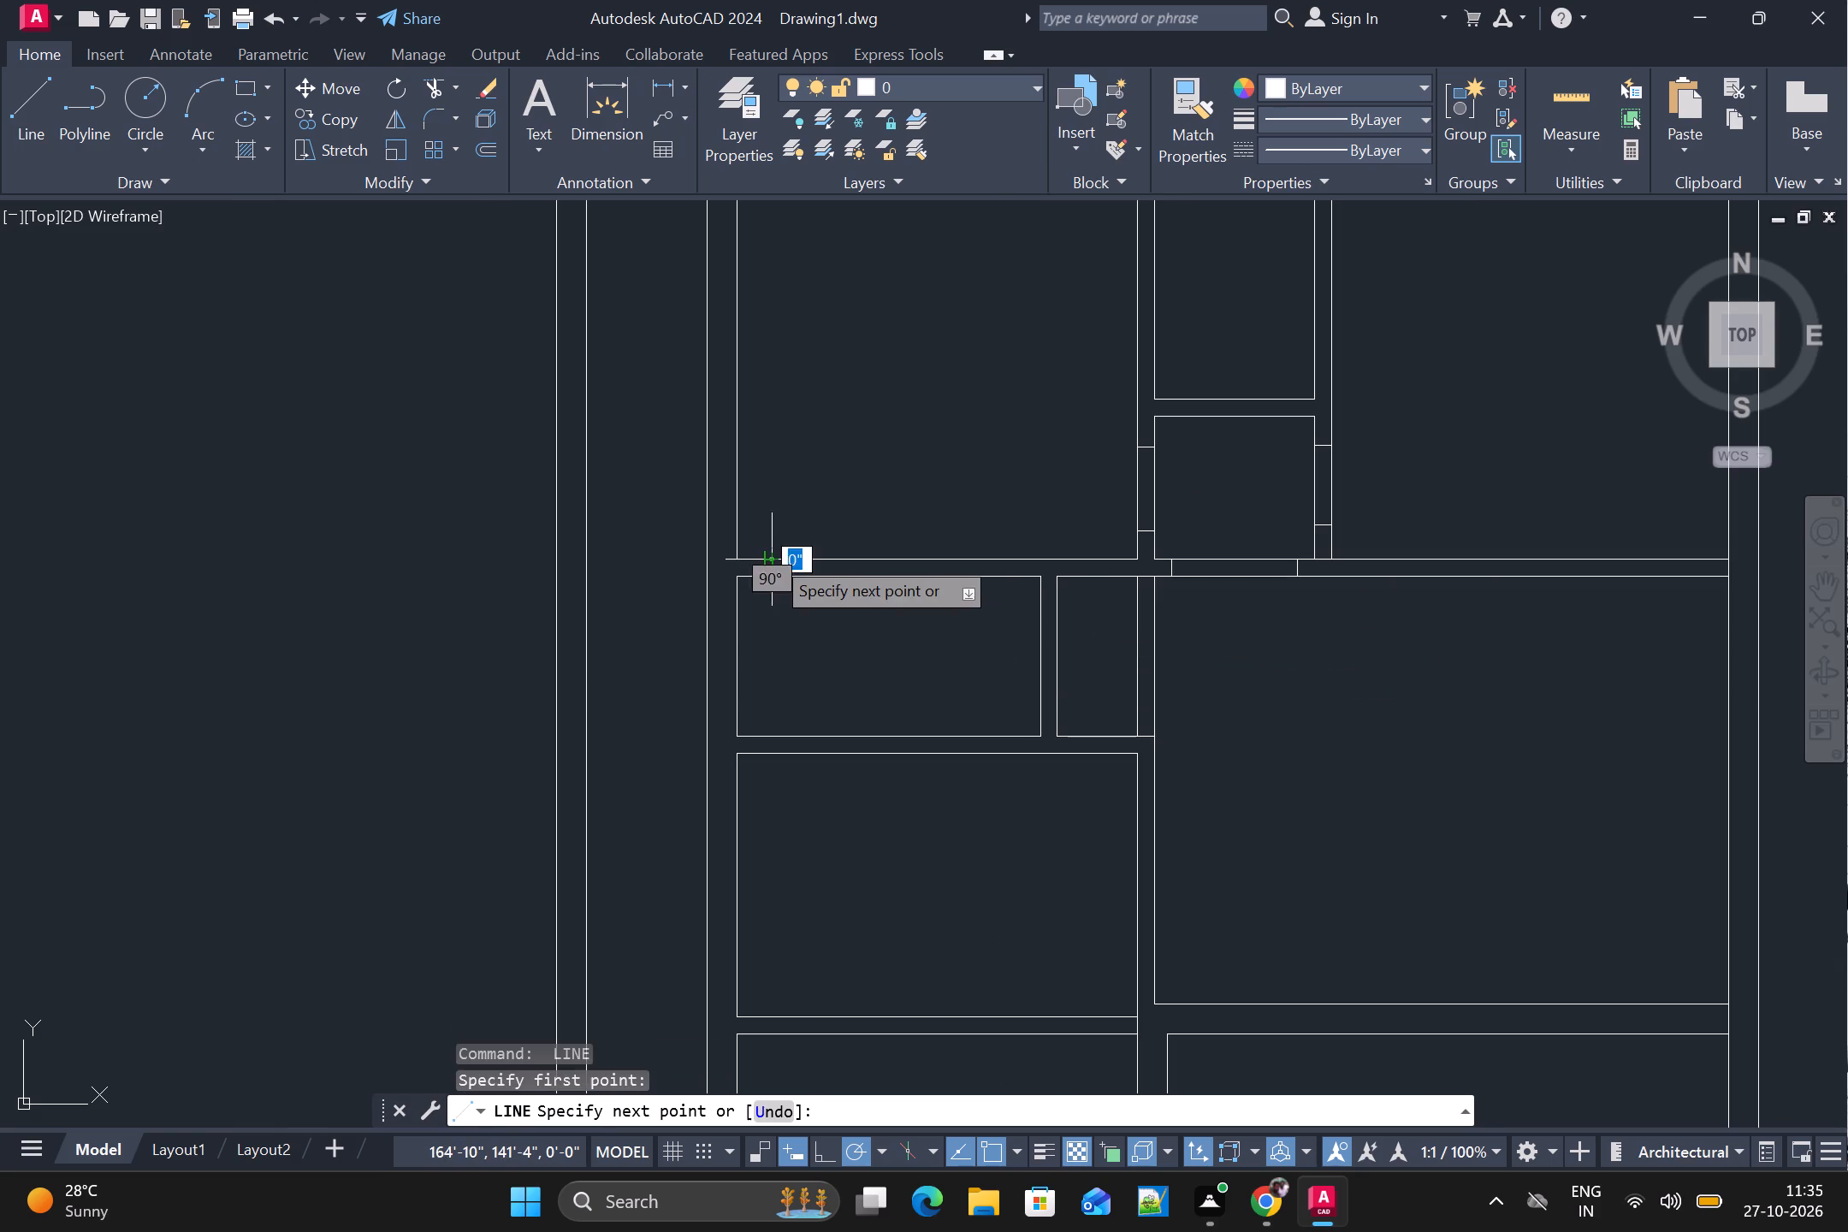
pyautogui.keyDown('alt'); pyautogui.click(772, 573); pyautogui.keyUp('alt')
pyautogui.press('space')
pyautogui.press('space')
pyautogui.keyDown('alt'); pyautogui.click(863, 565); pyautogui.keyUp('alt')
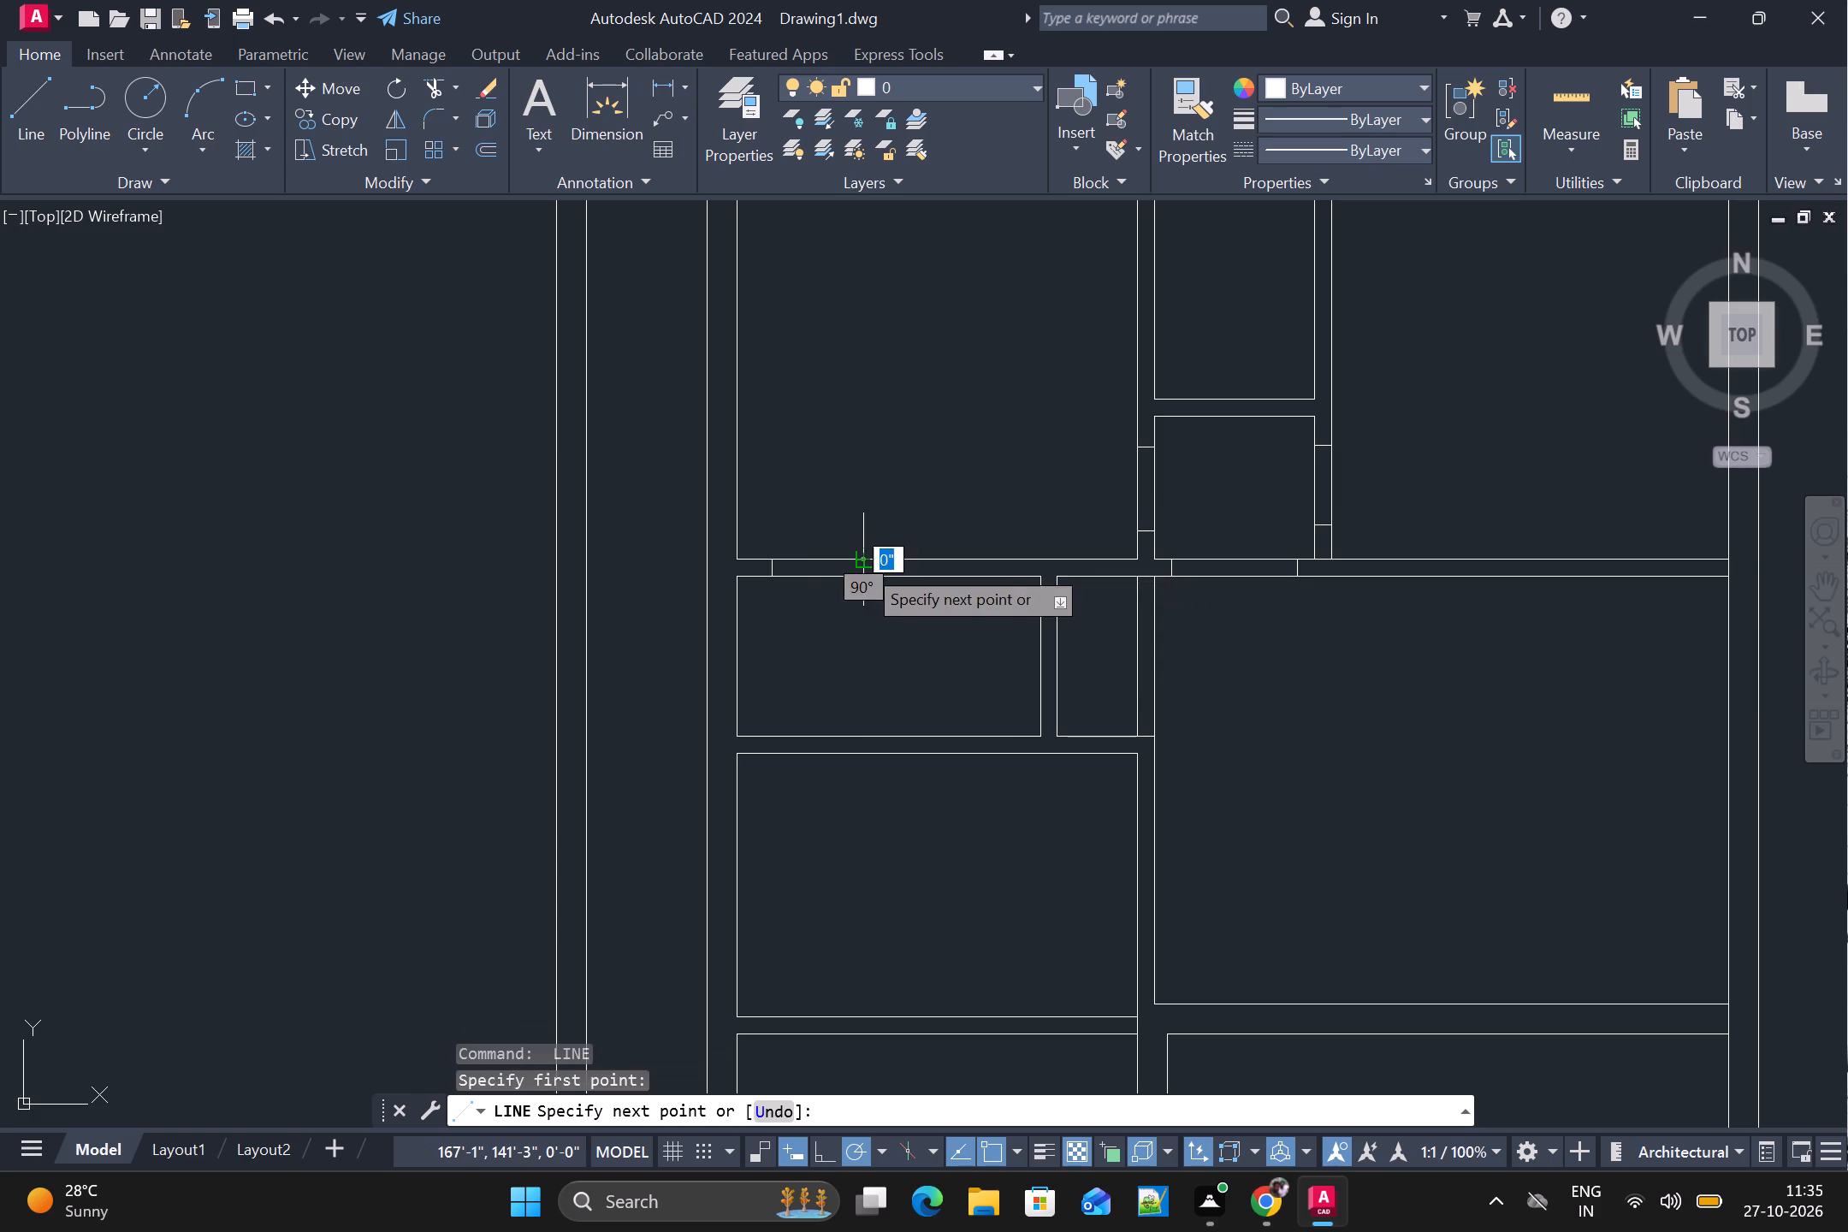
pyautogui.keyDown('alt'); pyautogui.scroll(3, 890, 560); pyautogui.keyUp('alt')
pyautogui.keyDown('alt'); pyautogui.click(774, 621); pyautogui.keyUp('alt')
pyautogui.press('space')
# Draw two short horizontal lines about 2'-11" apart across the partition between the middle west room and the large east room.
pyautogui.keyDown('alt'); pyautogui.scroll(-2, 774, 622); pyautogui.keyUp('alt')
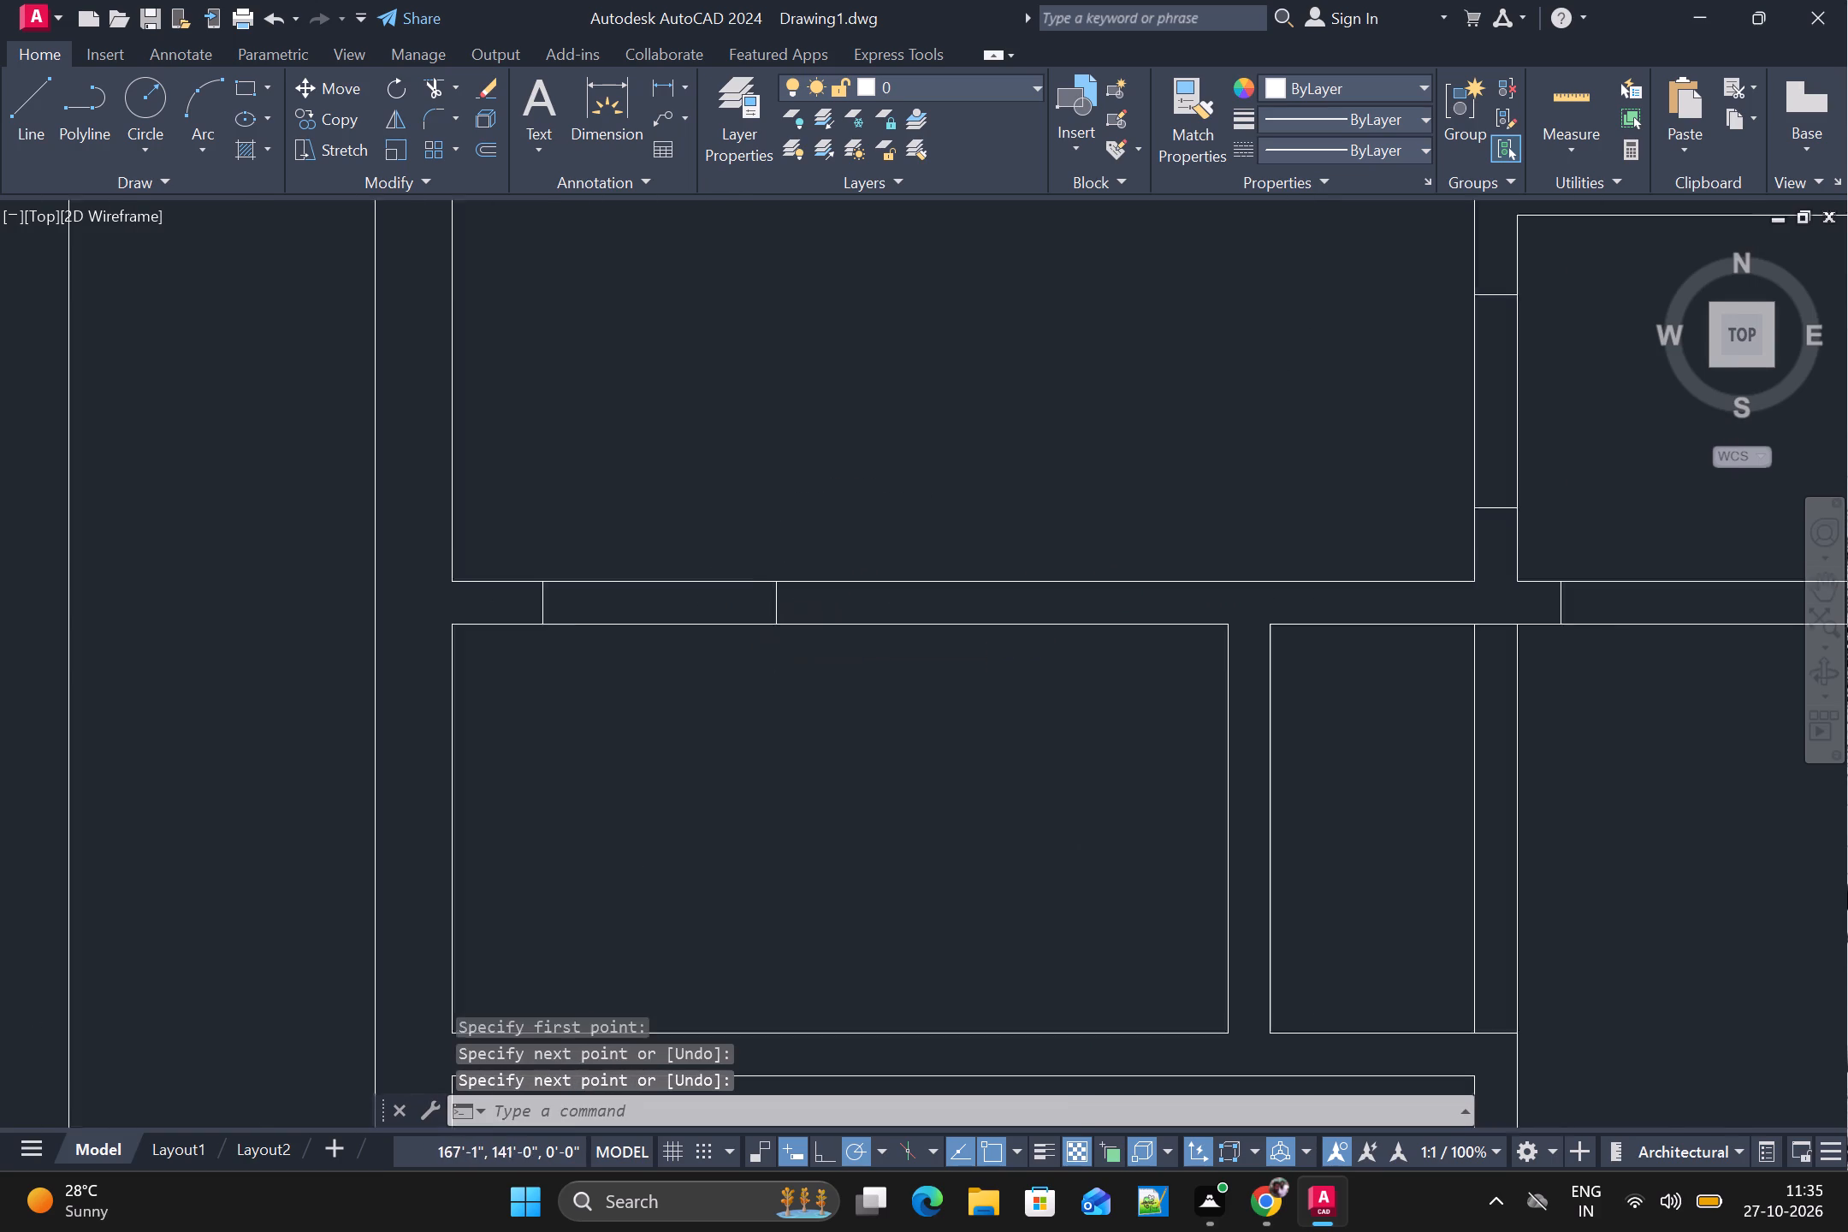
pyautogui.keyDown('alt'); pyautogui.scroll(-1, 774, 622); pyautogui.keyUp('alt')
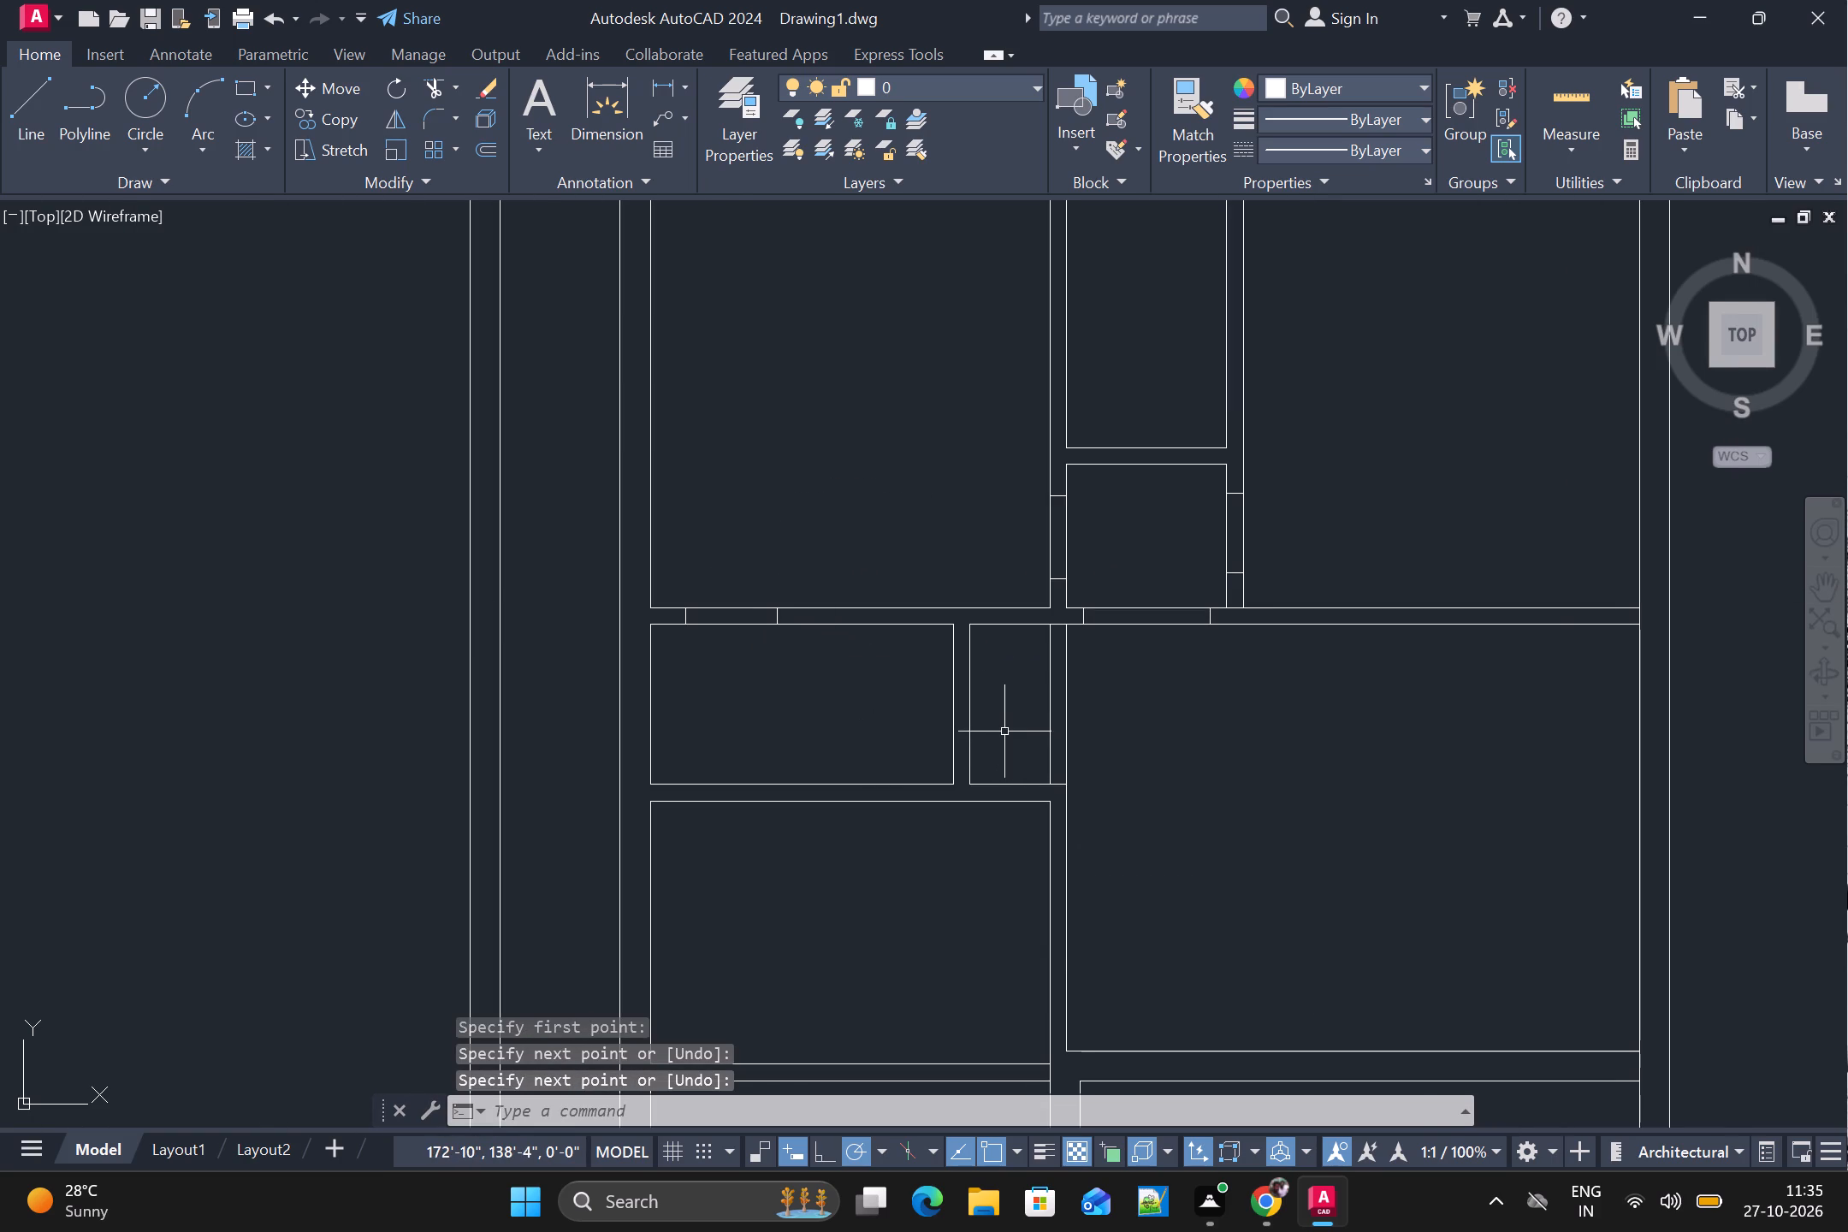
pyautogui.keyDown('alt'); pyautogui.scroll(-1, 1004, 731); pyautogui.keyUp('alt')
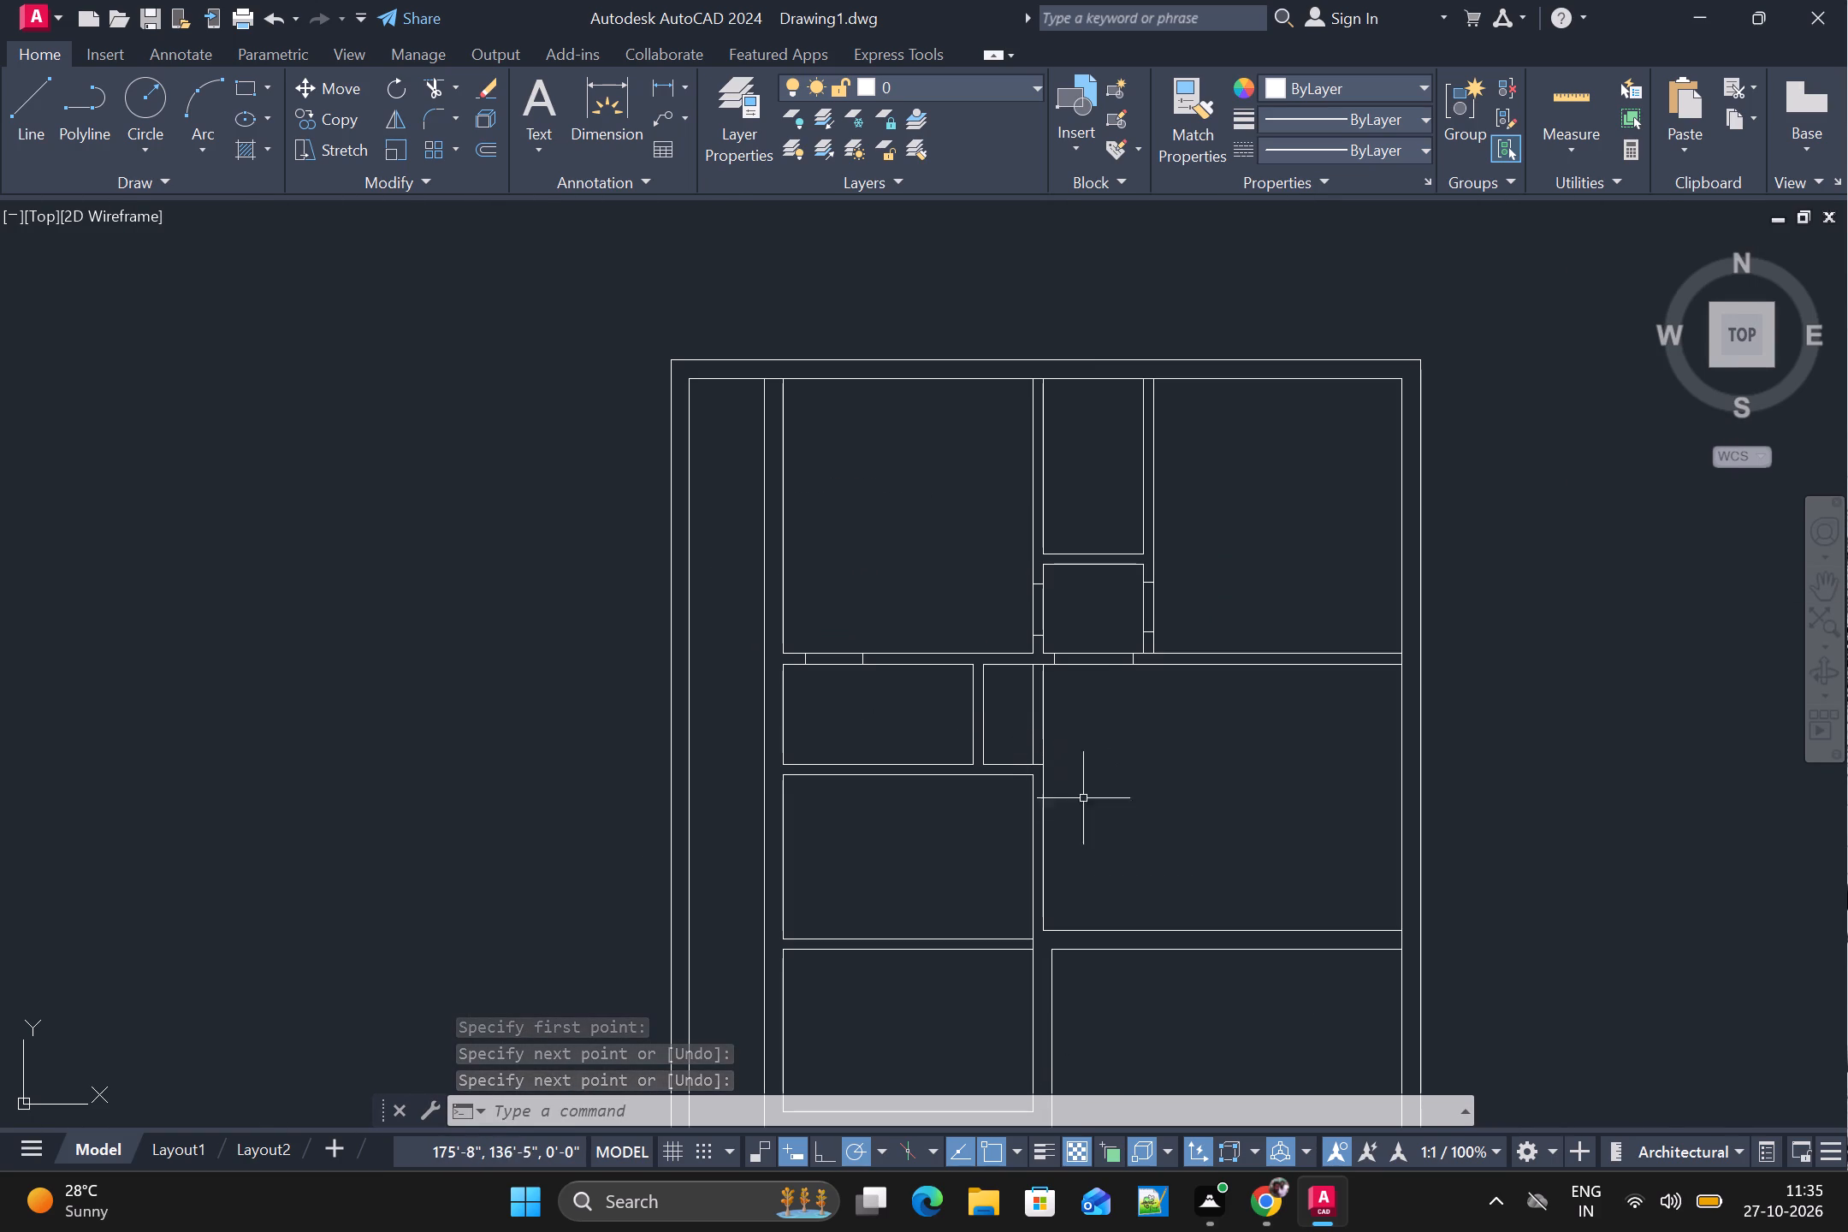
pyautogui.keyDown('alt'); pyautogui.moveTo(1079, 862); pyautogui.dragTo(1082, 687, button='middle'); pyautogui.keyUp('alt')
pyautogui.press('space')
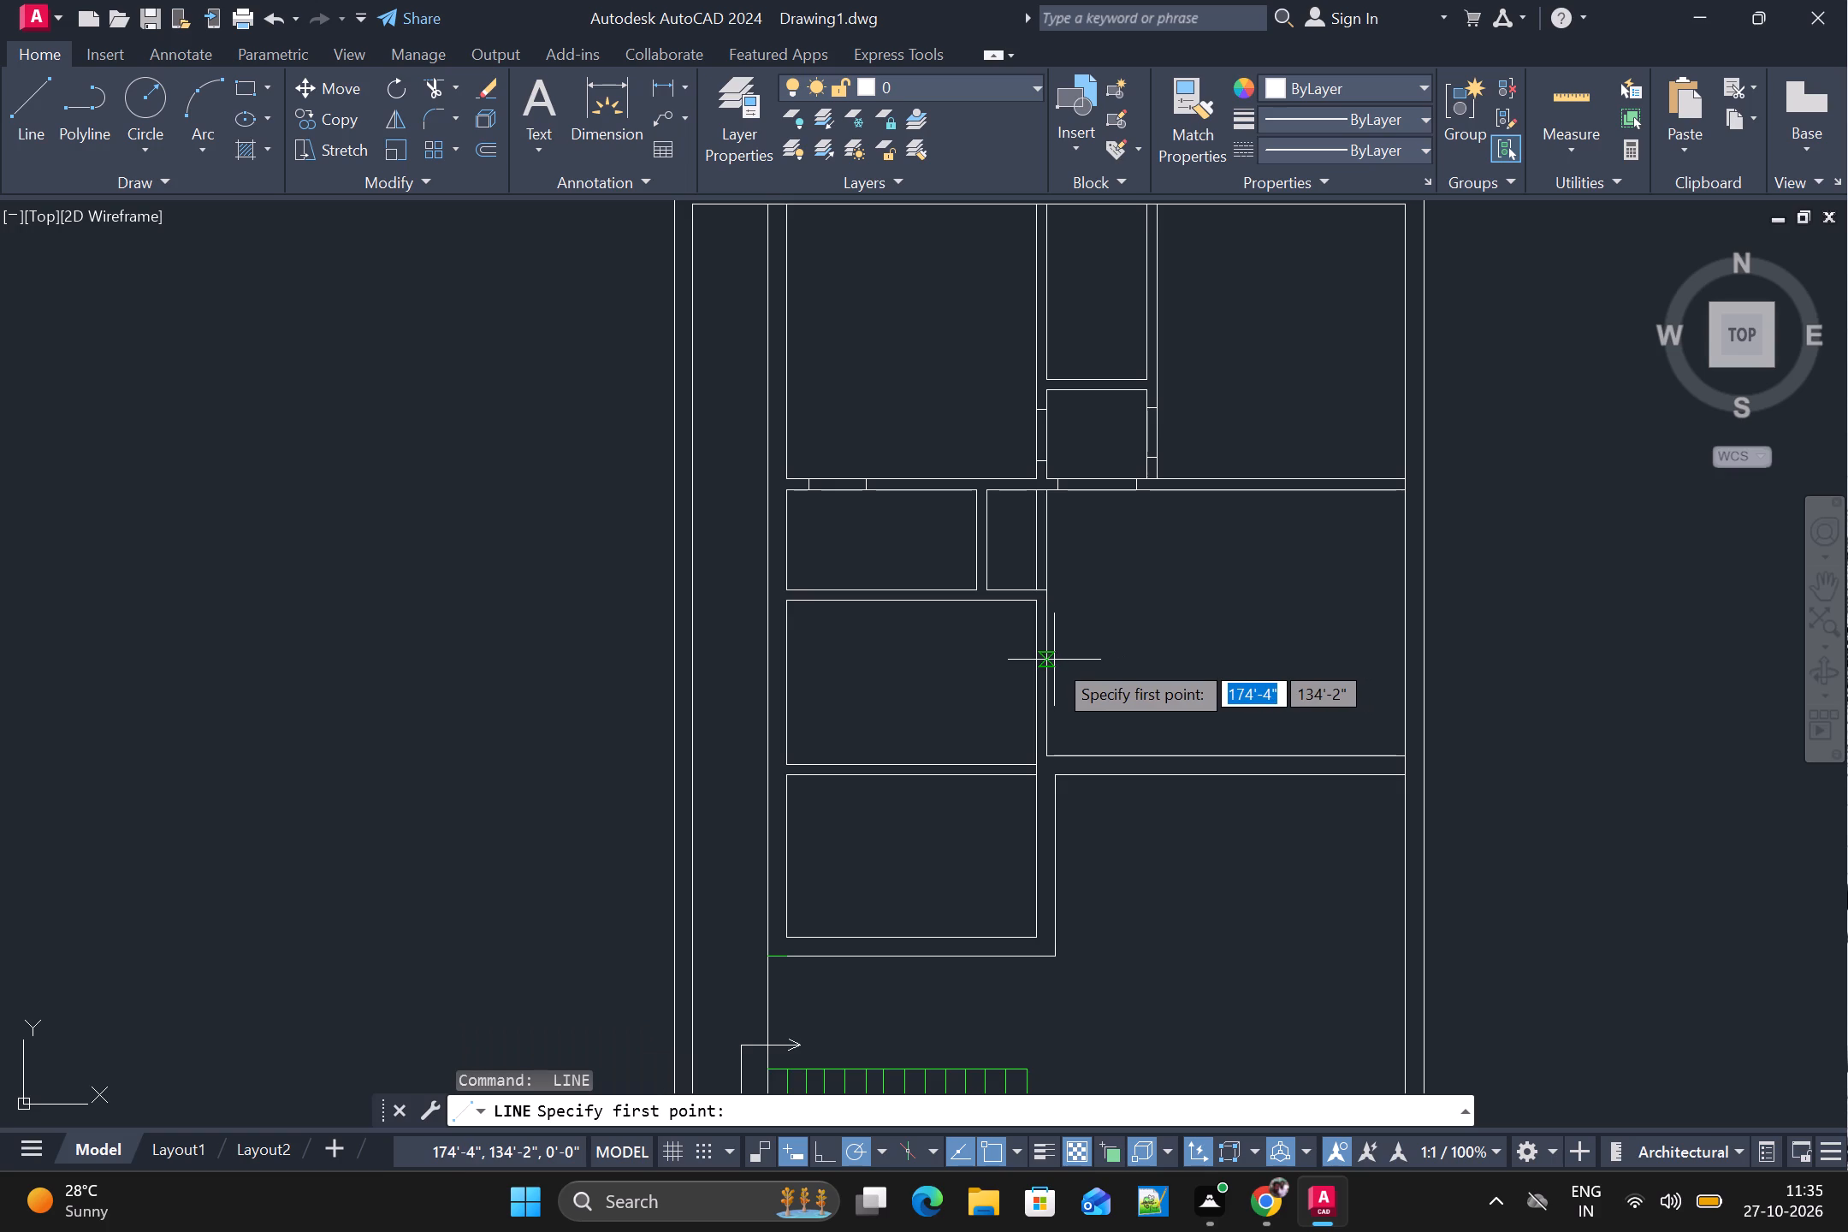
pyautogui.keyDown('alt'); pyautogui.scroll(2, 1054, 660); pyautogui.keyUp('alt')
pyautogui.keyDown('alt'); pyautogui.click(1015, 619); pyautogui.keyUp('alt')
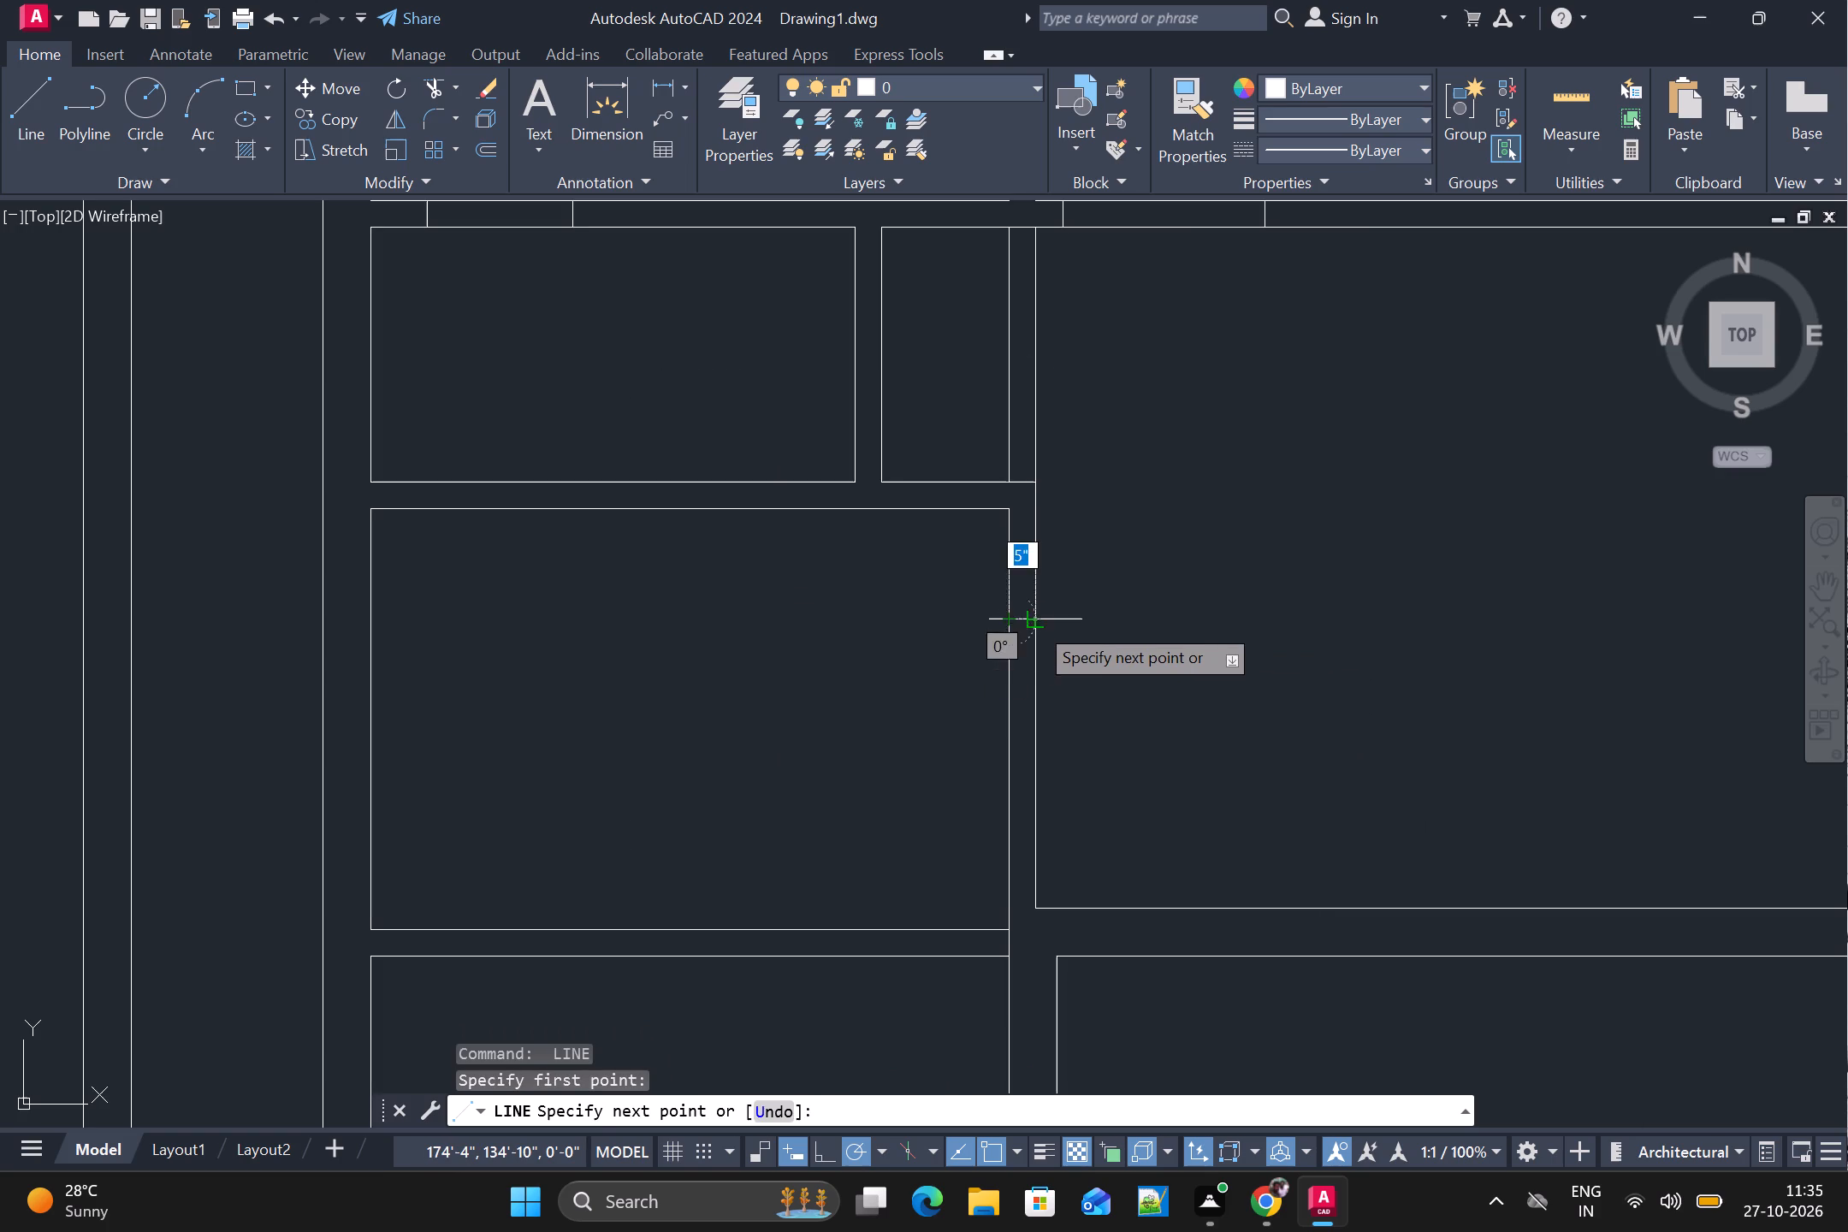
pyautogui.keyDown('alt'); pyautogui.click(1045, 623); pyautogui.keyUp('alt')
pyautogui.keyDown('alt'); pyautogui.scroll(1, 1066, 614); pyautogui.keyUp('alt')
pyautogui.press('space')
pyautogui.press('space')
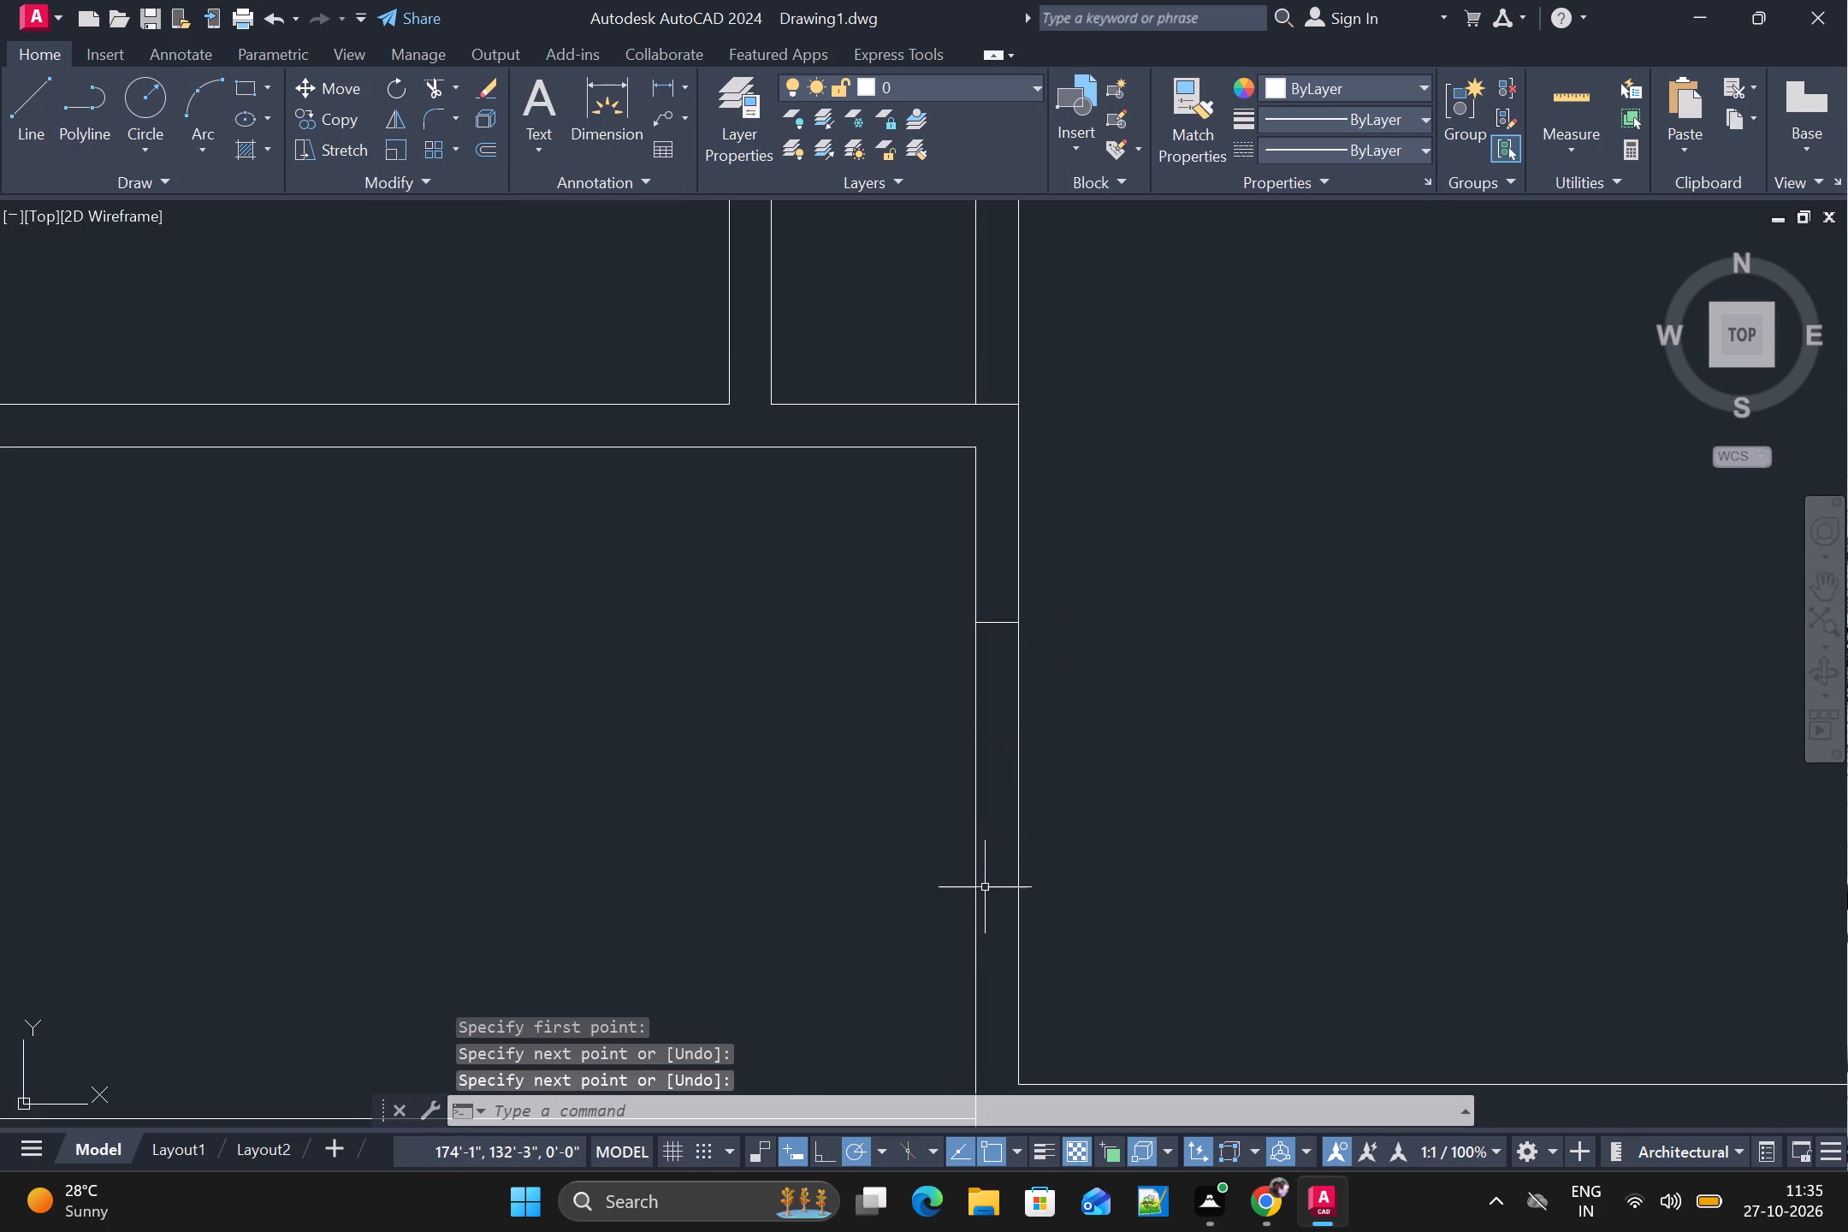
pyautogui.keyDown('alt'); pyautogui.scroll(-2, 993, 912); pyautogui.keyUp('alt')
pyautogui.keyDown('alt'); pyautogui.moveTo(1000, 922); pyautogui.dragTo(1020, 743, button='middle'); pyautogui.keyUp('alt')
pyautogui.keyDown('alt'); pyautogui.scroll(2, 1012, 722); pyautogui.keyUp('alt')
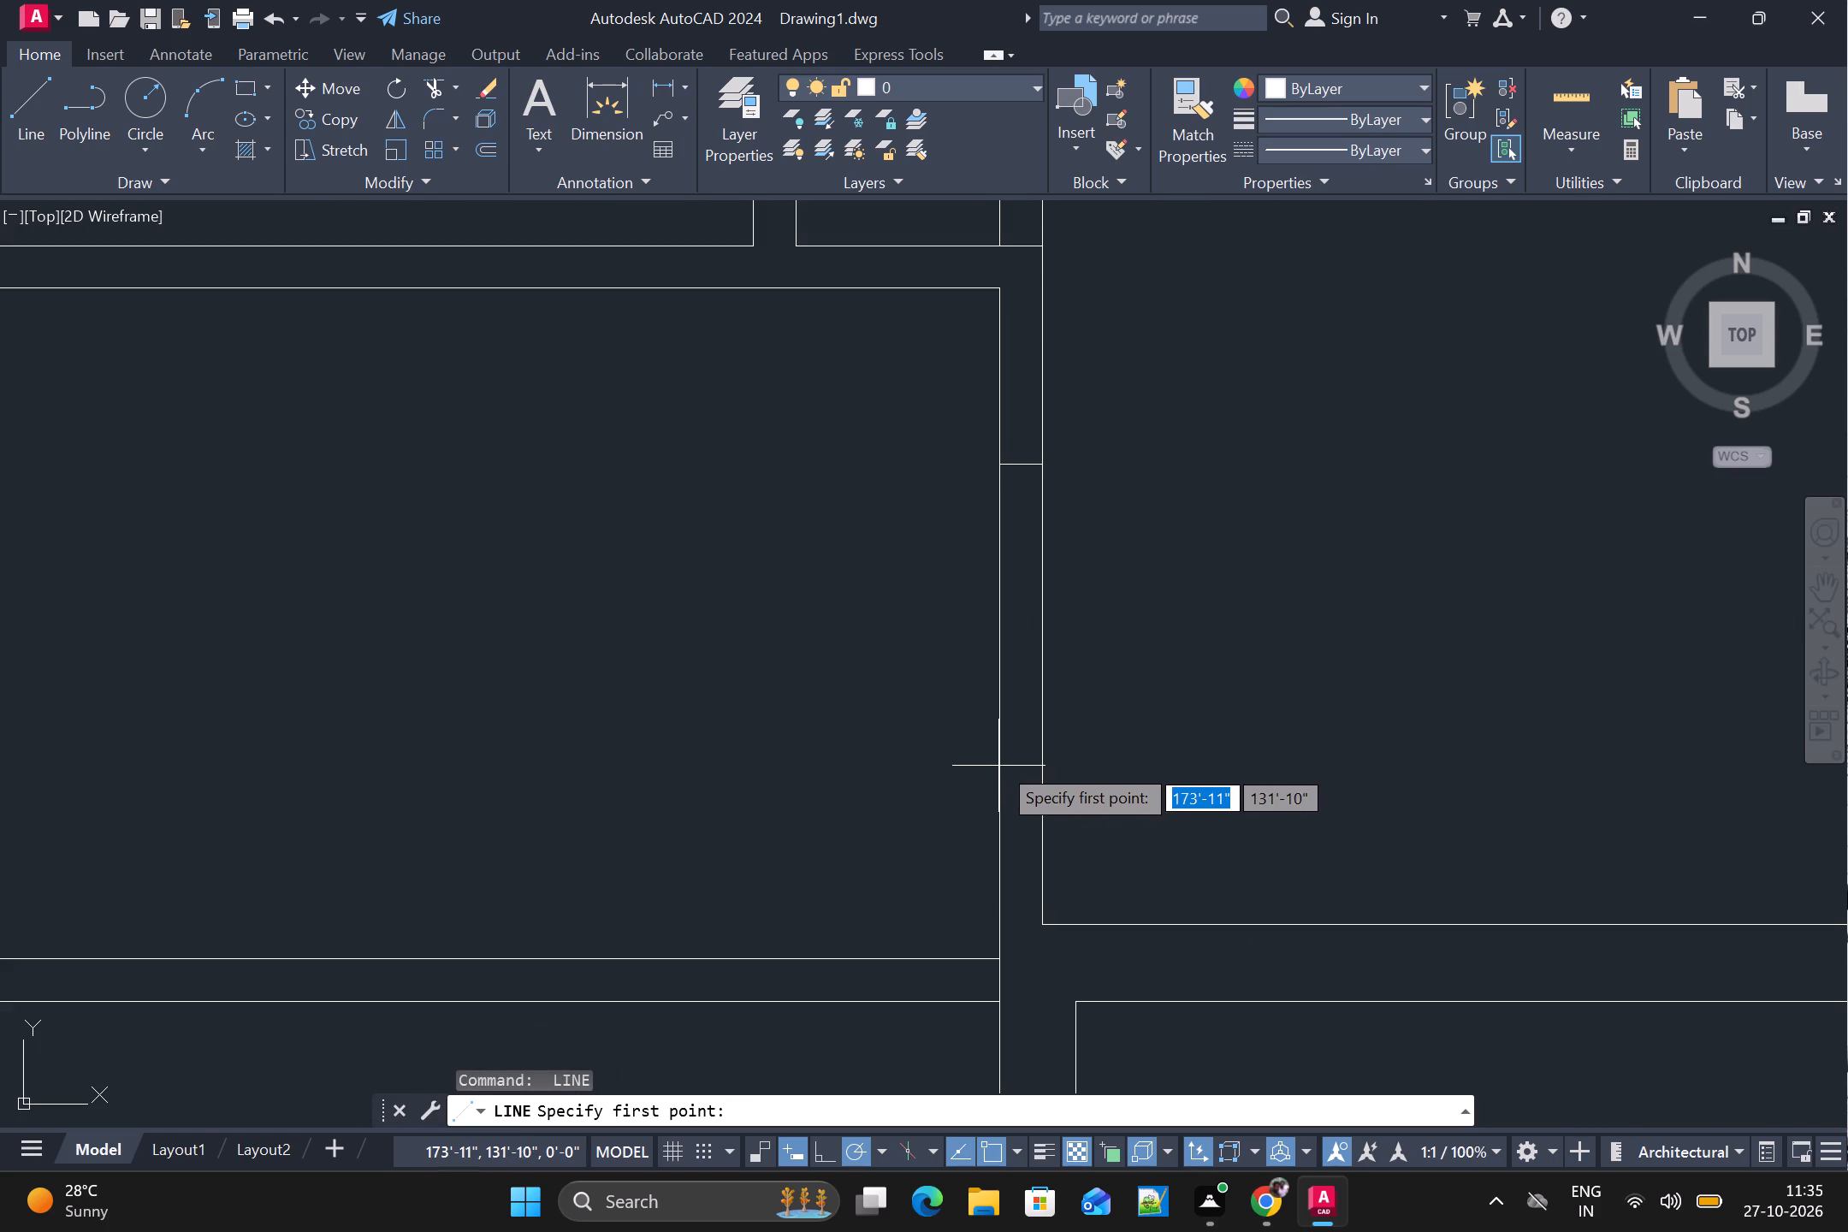
pyautogui.keyDown('alt'); pyautogui.click(998, 756); pyautogui.keyUp('alt')
pyautogui.keyDown('alt'); pyautogui.click(1045, 756); pyautogui.keyUp('alt')
pyautogui.press('space')
# Draw two short vertical lines across the partition between the middle west room and the southwest room.
pyautogui.keyDown('alt'); pyautogui.scroll(-2, 1057, 775); pyautogui.keyUp('alt')
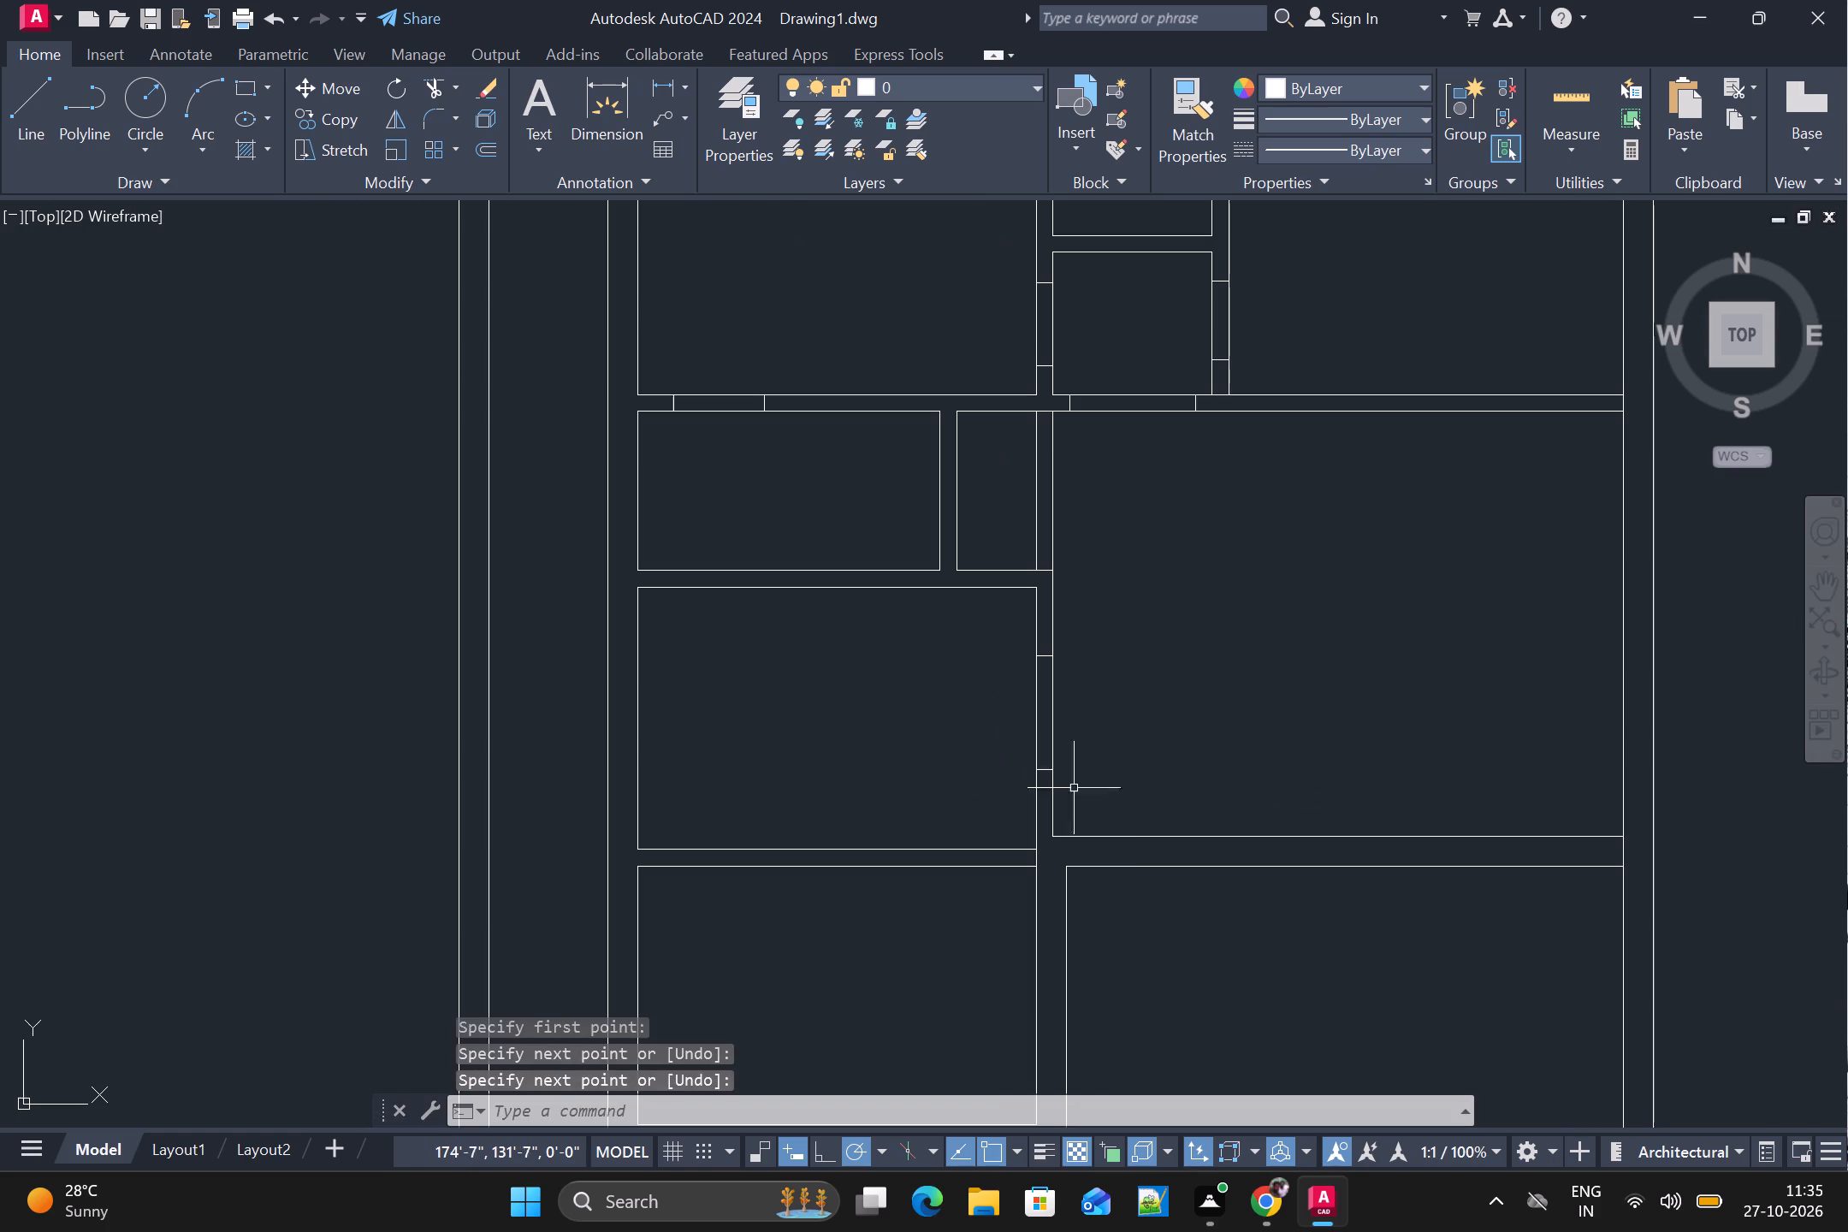
pyautogui.press('space')
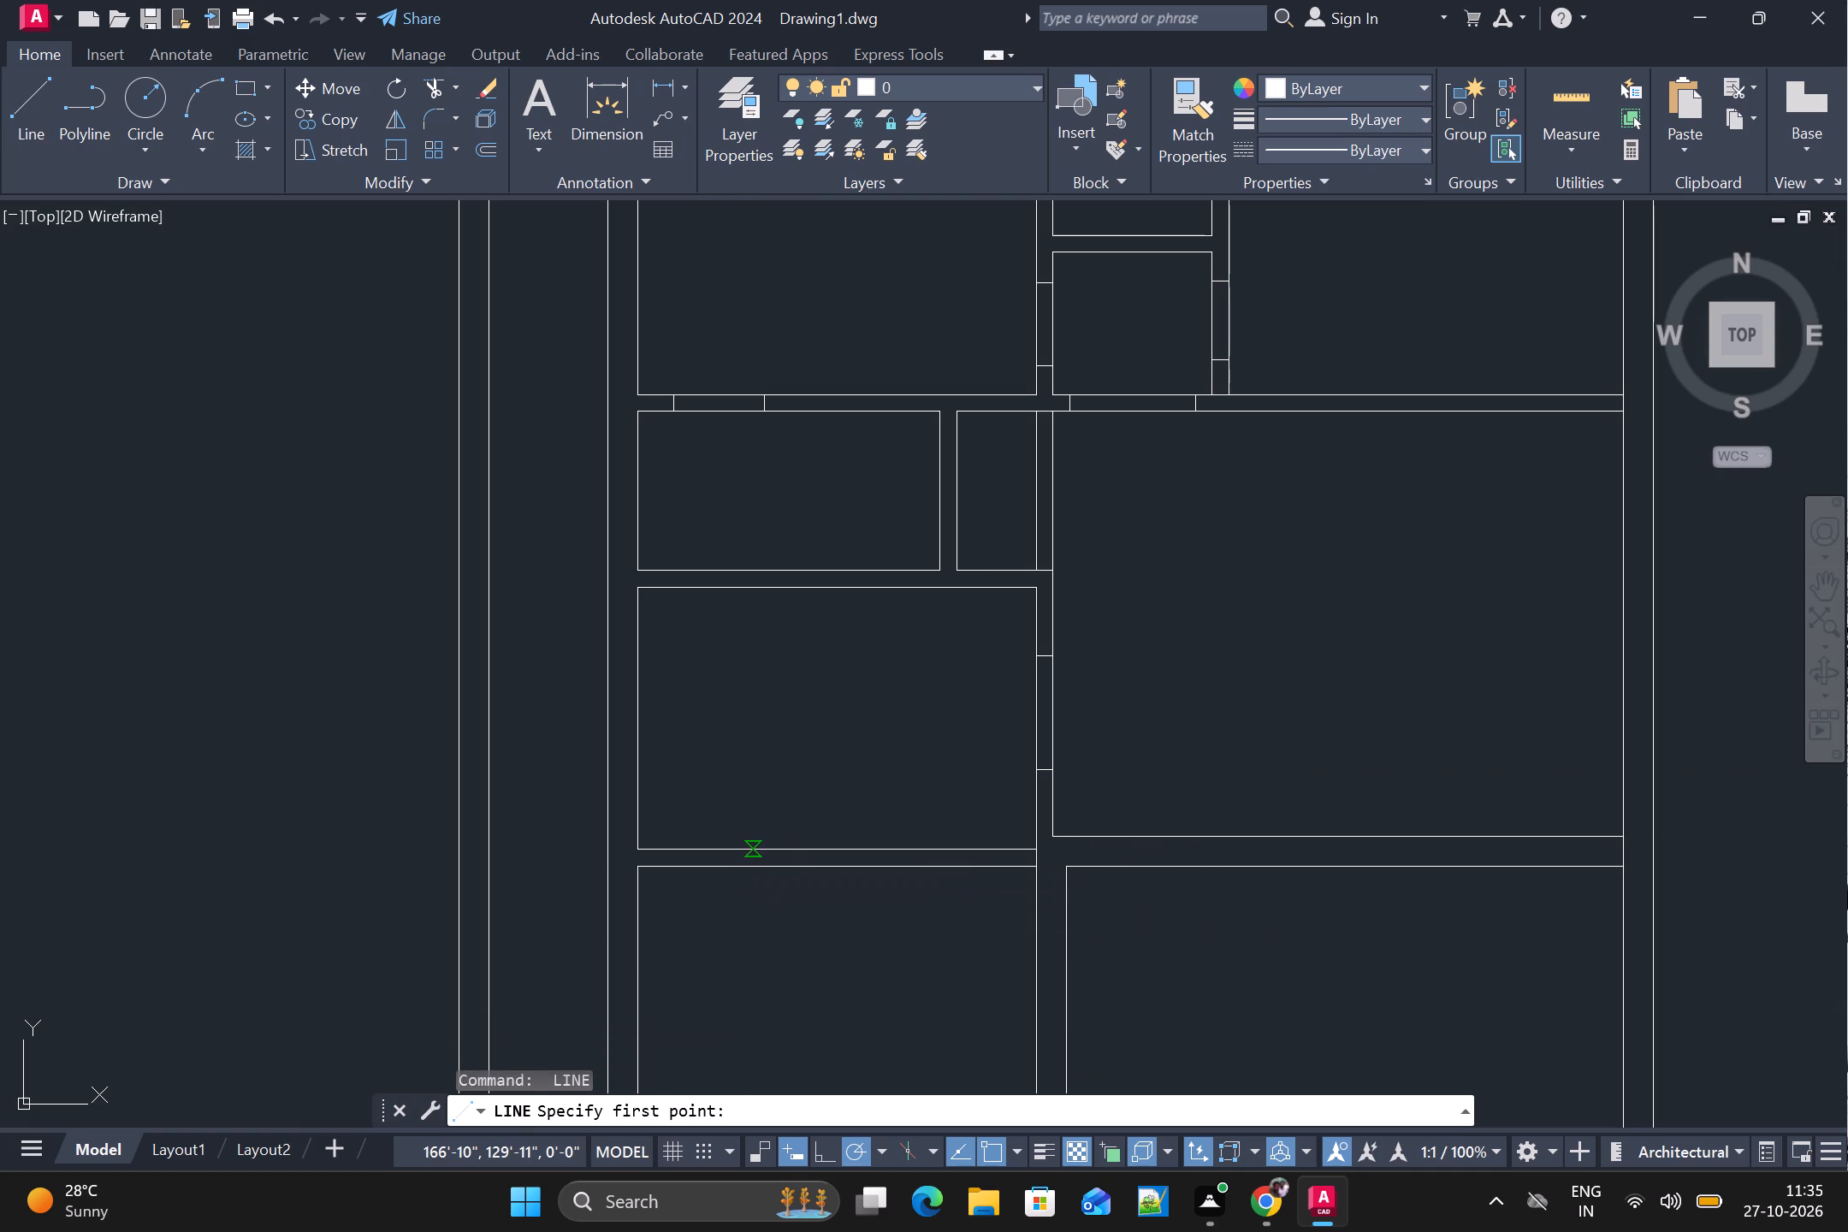
pyautogui.keyDown('alt'); pyautogui.click(753, 850); pyautogui.keyUp('alt')
pyautogui.keyDown('alt'); pyautogui.click(760, 866); pyautogui.keyUp('alt')
pyautogui.press('space')
pyautogui.press('space')
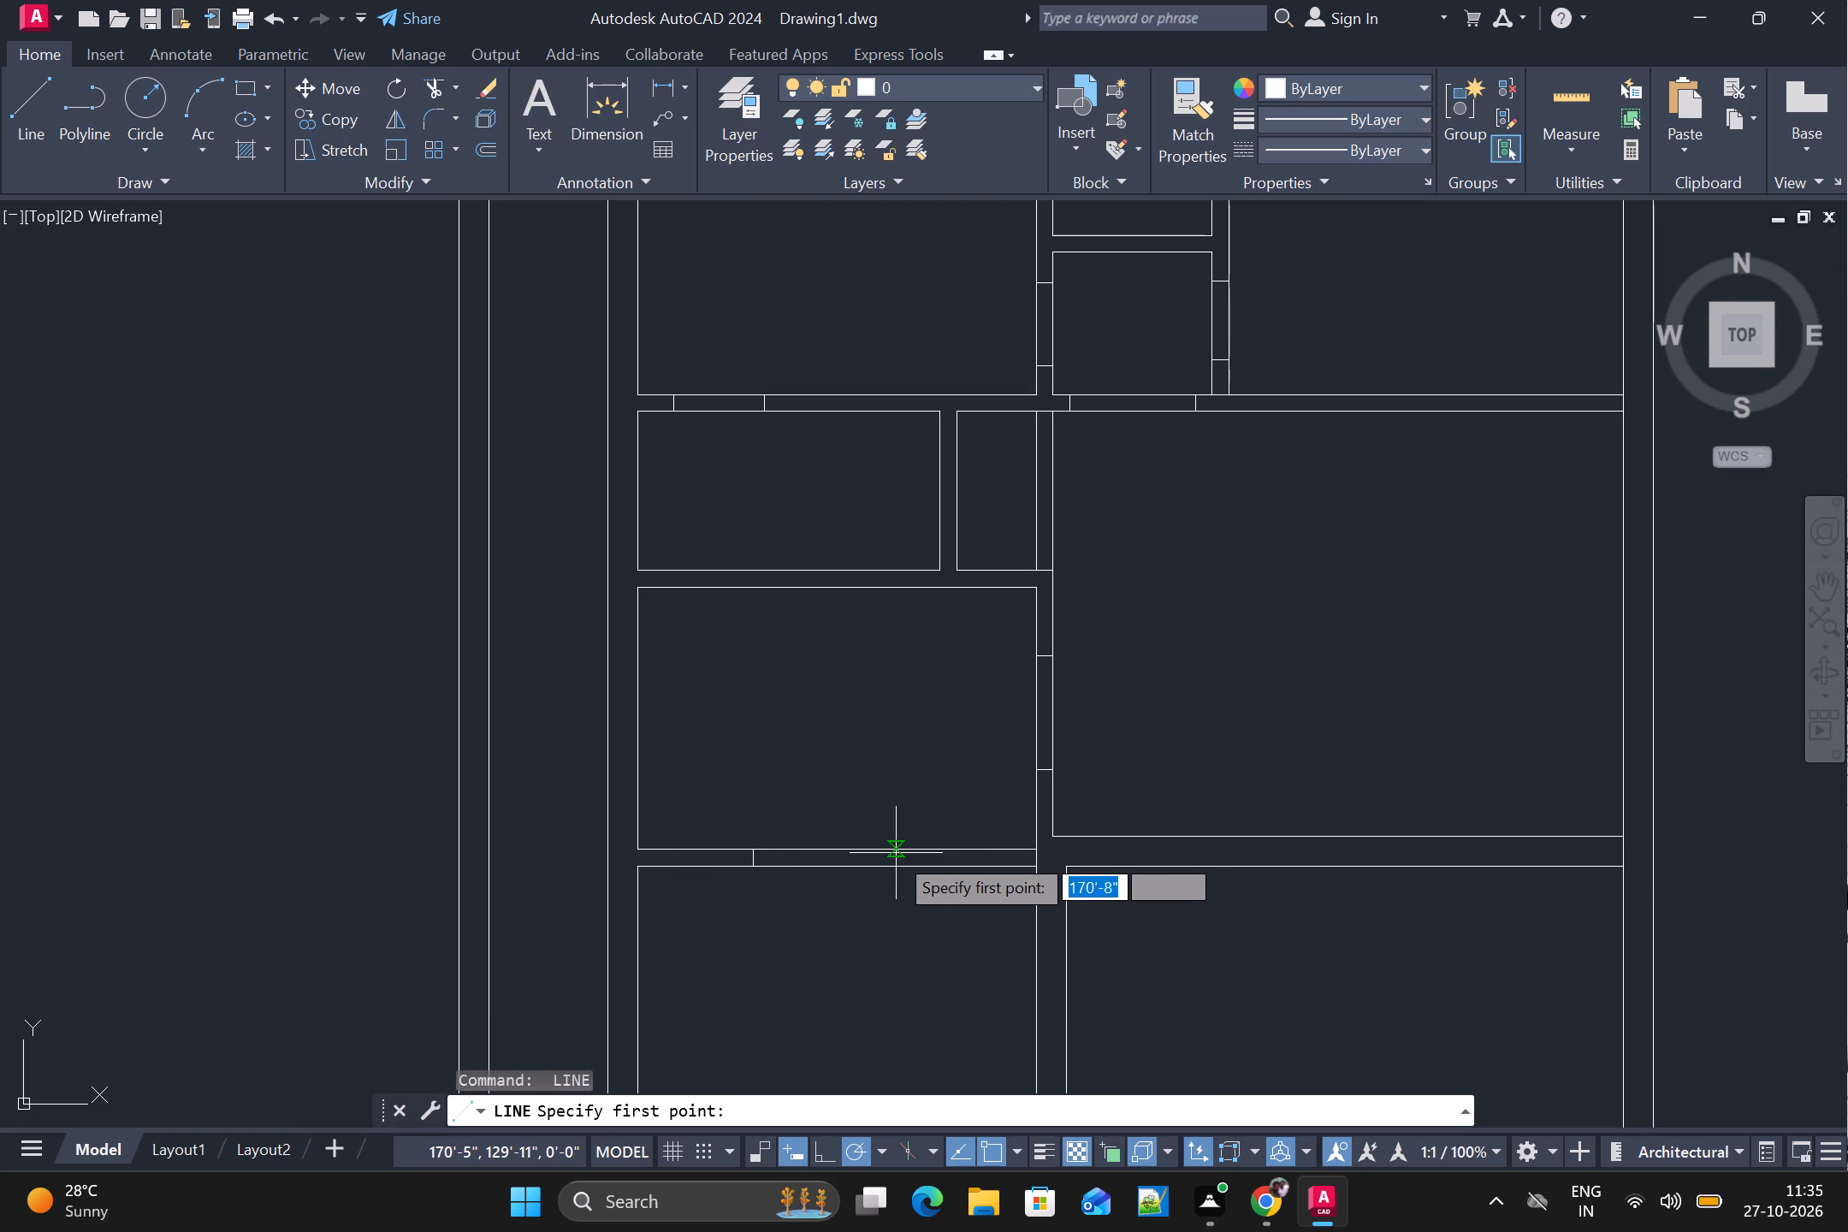
pyautogui.keyDown('alt'); pyautogui.click(886, 853); pyautogui.keyUp('alt')
pyautogui.keyDown('alt'); pyautogui.click(888, 871); pyautogui.keyUp('alt')
pyautogui.press('space')
# Draw two short vertical lines across the 9" wall south of the large east room, near the middle of its length.
pyautogui.keyDown('alt'); pyautogui.scroll(-1, 1327, 932); pyautogui.keyUp('alt')
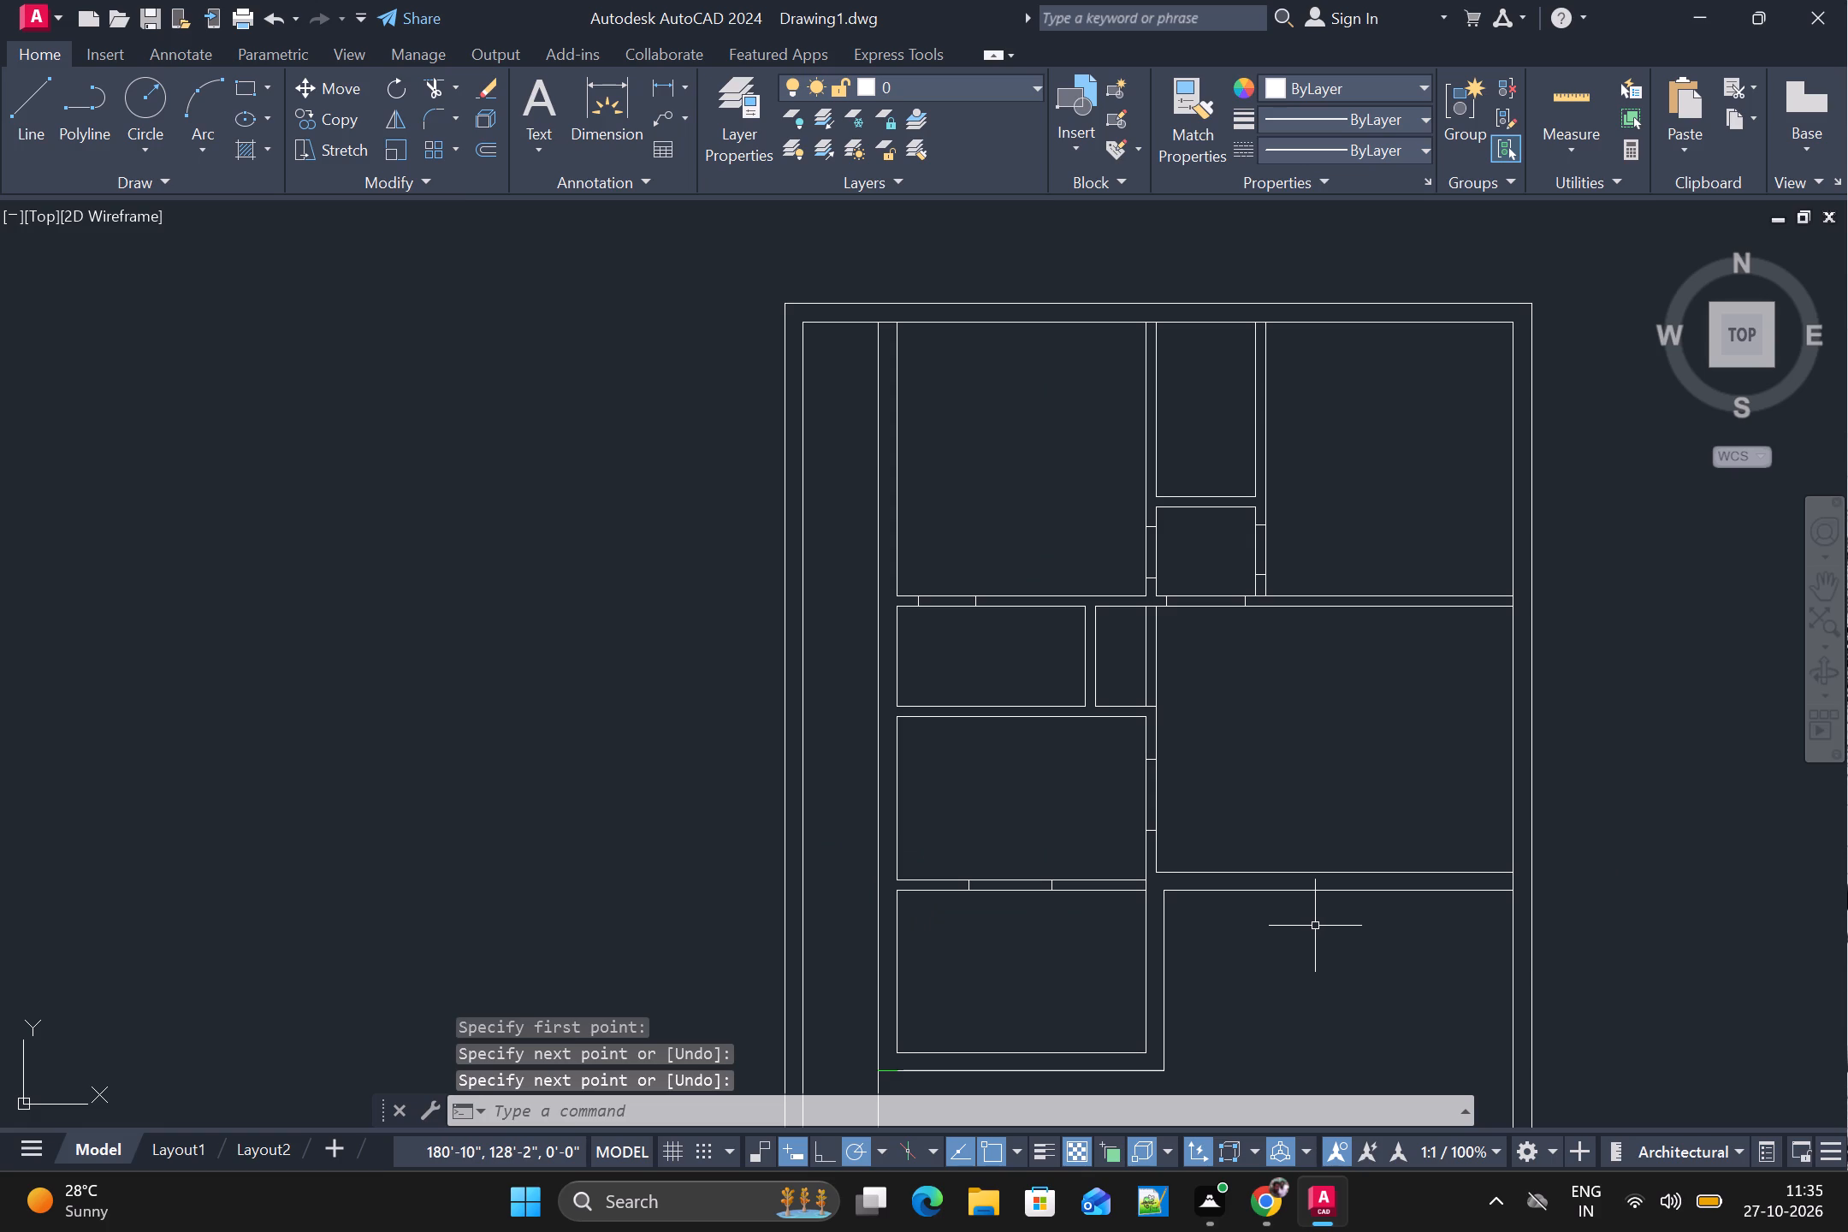
pyautogui.press('space')
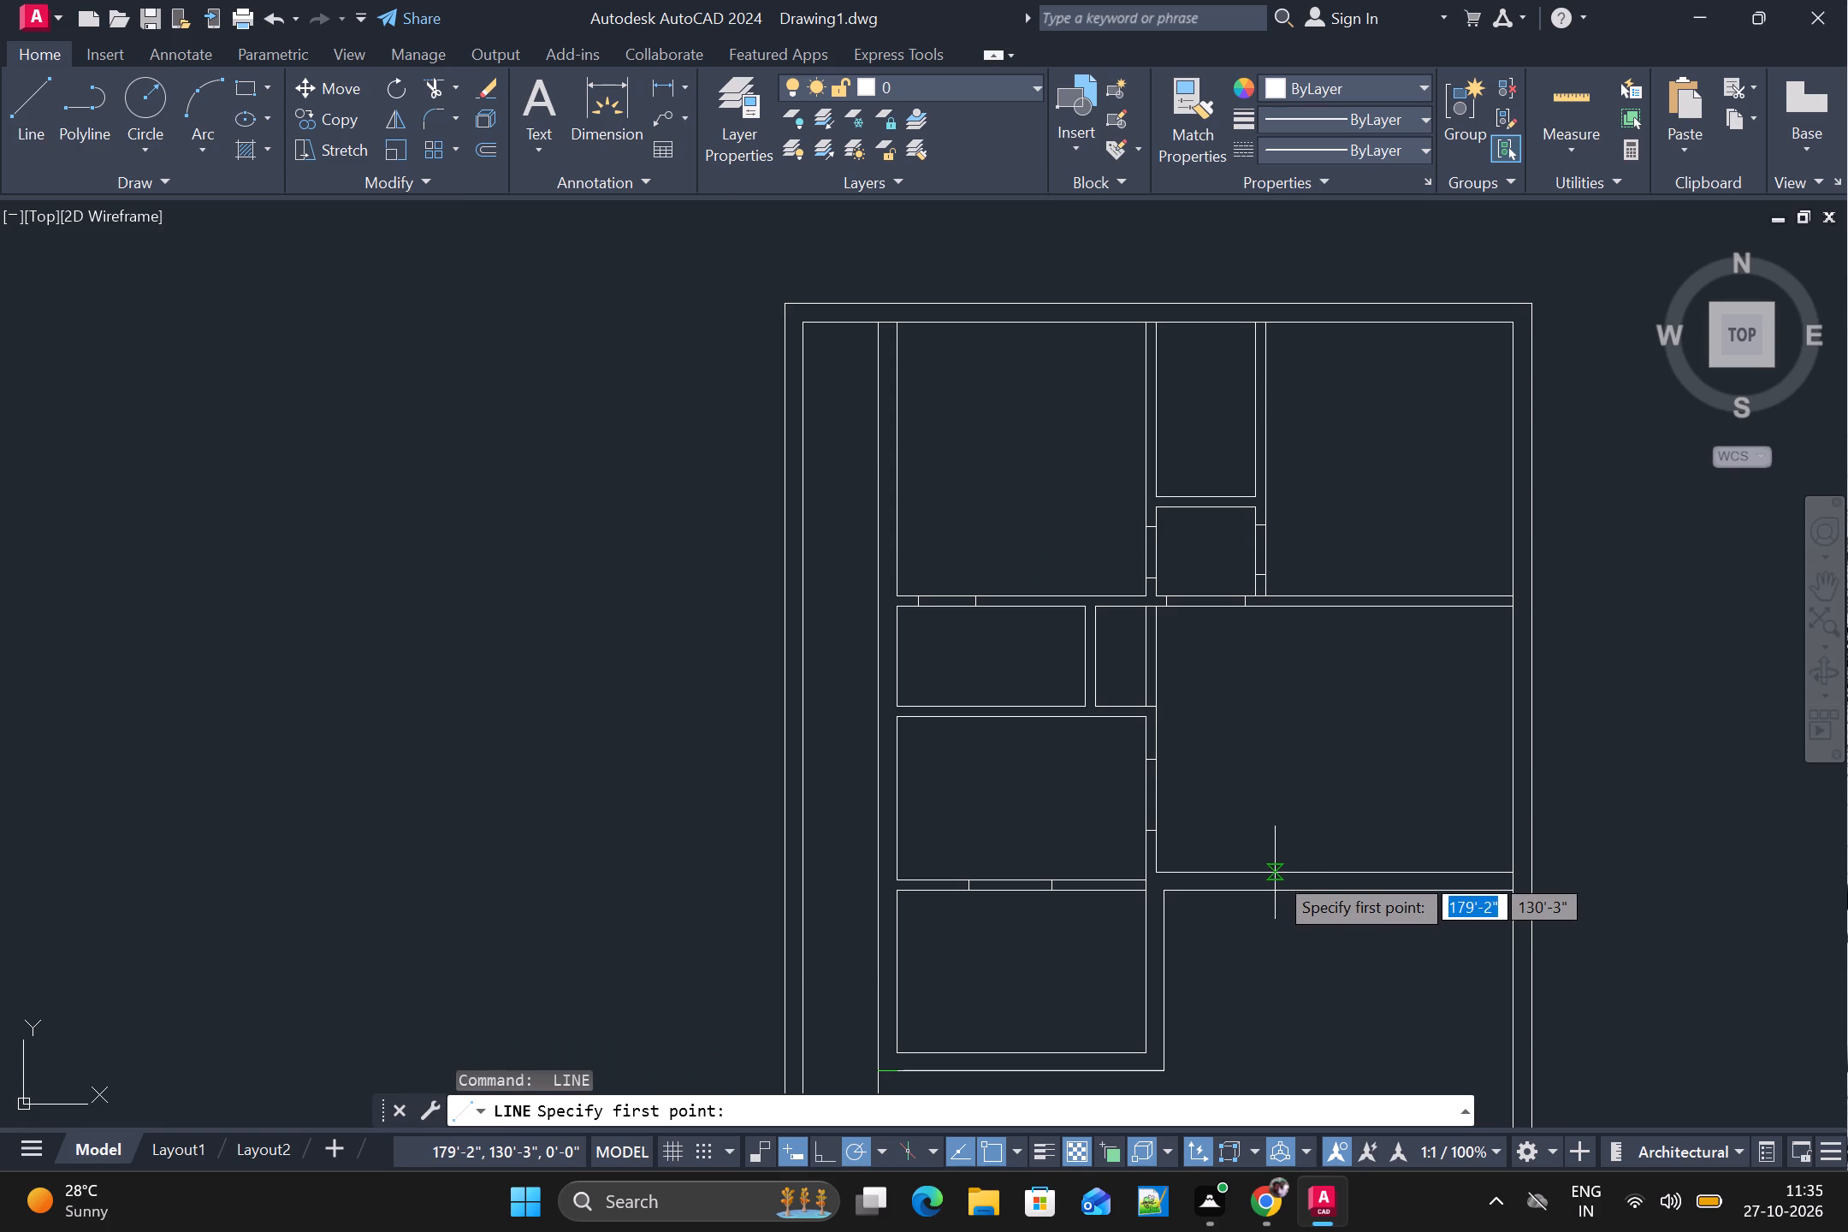
pyautogui.keyDown('alt'); pyautogui.click(1276, 874); pyautogui.keyUp('alt')
pyautogui.keyDown('alt'); pyautogui.click(1279, 888); pyautogui.keyUp('alt')
pyautogui.press('space')
pyautogui.press('space')
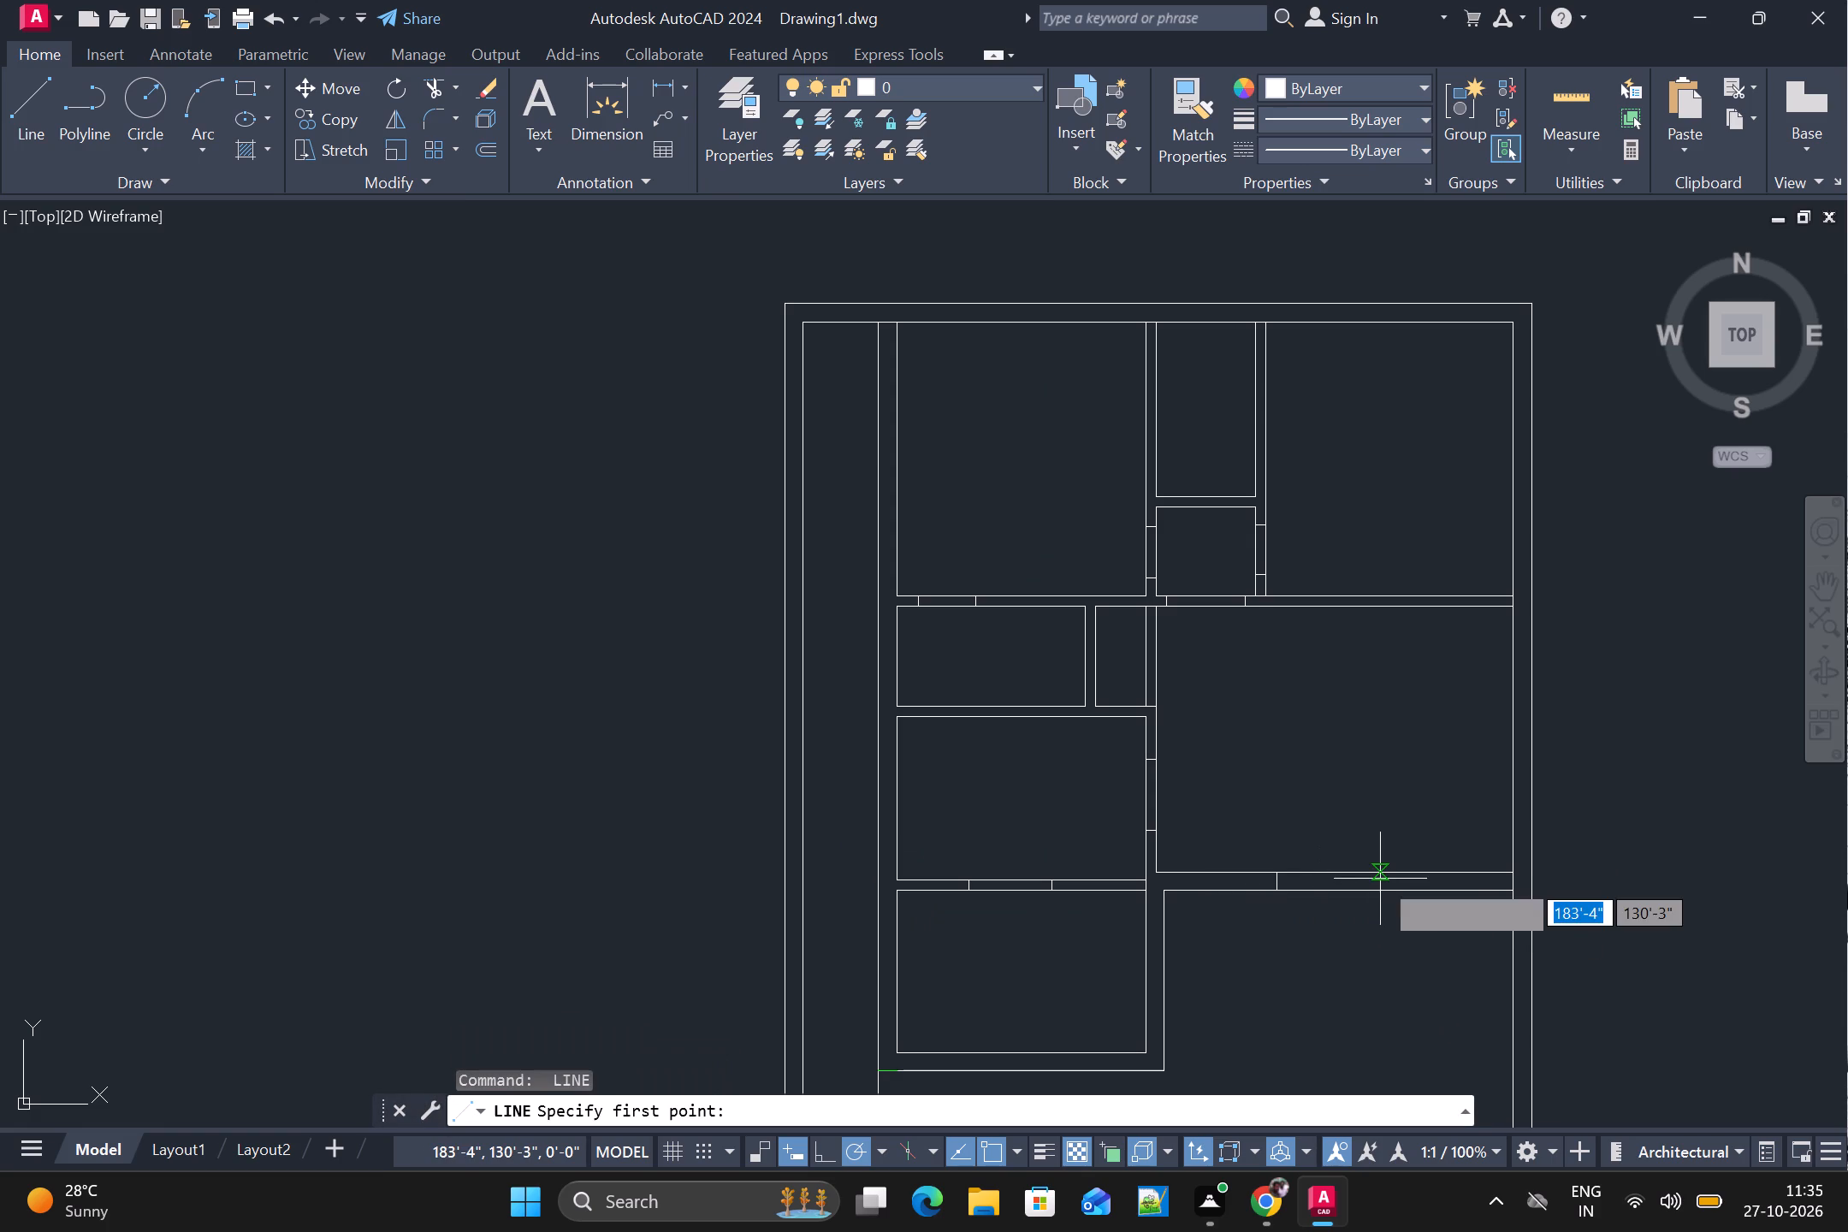
pyautogui.keyDown('alt'); pyautogui.click(1393, 874); pyautogui.keyUp('alt')
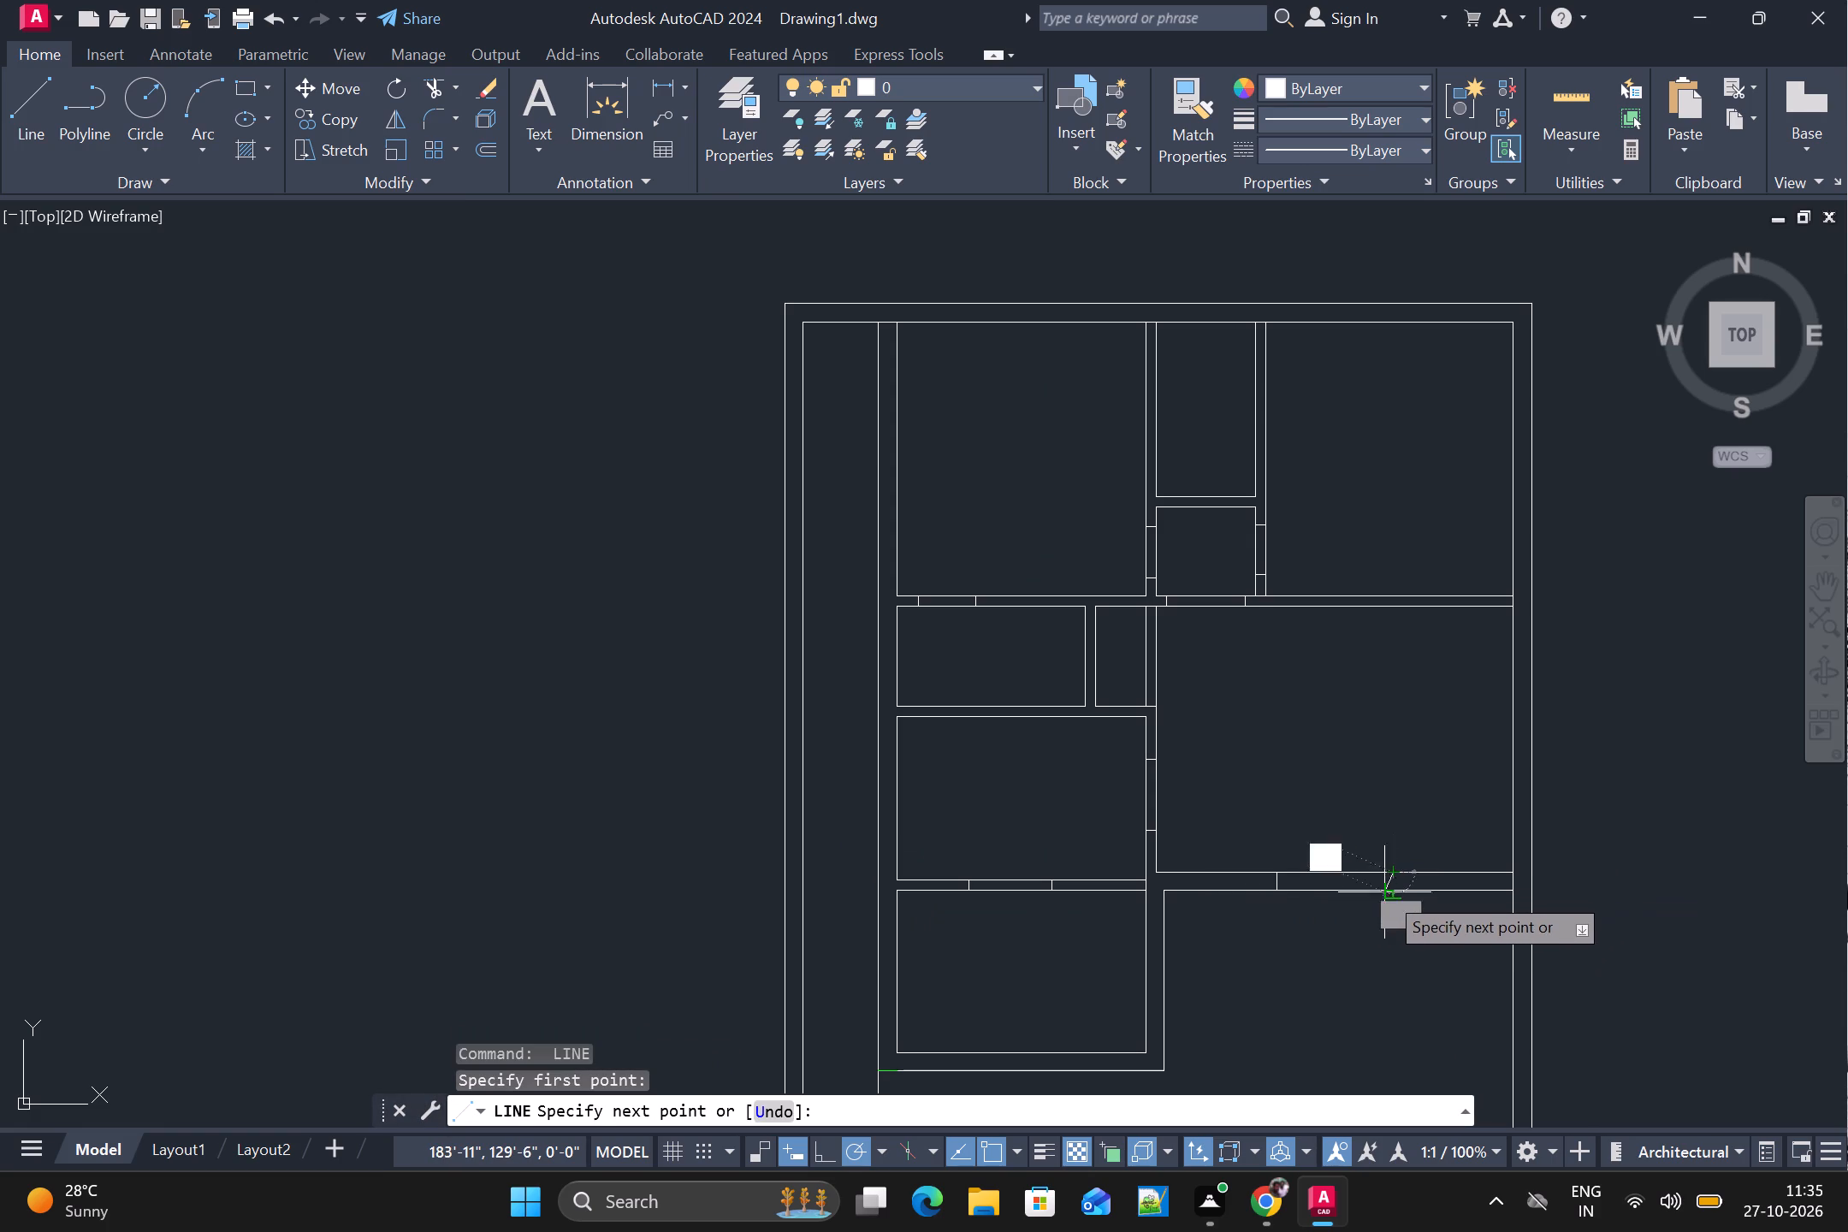
pyautogui.keyDown('alt'); pyautogui.click(1392, 895); pyautogui.keyUp('alt')
pyautogui.press('space')
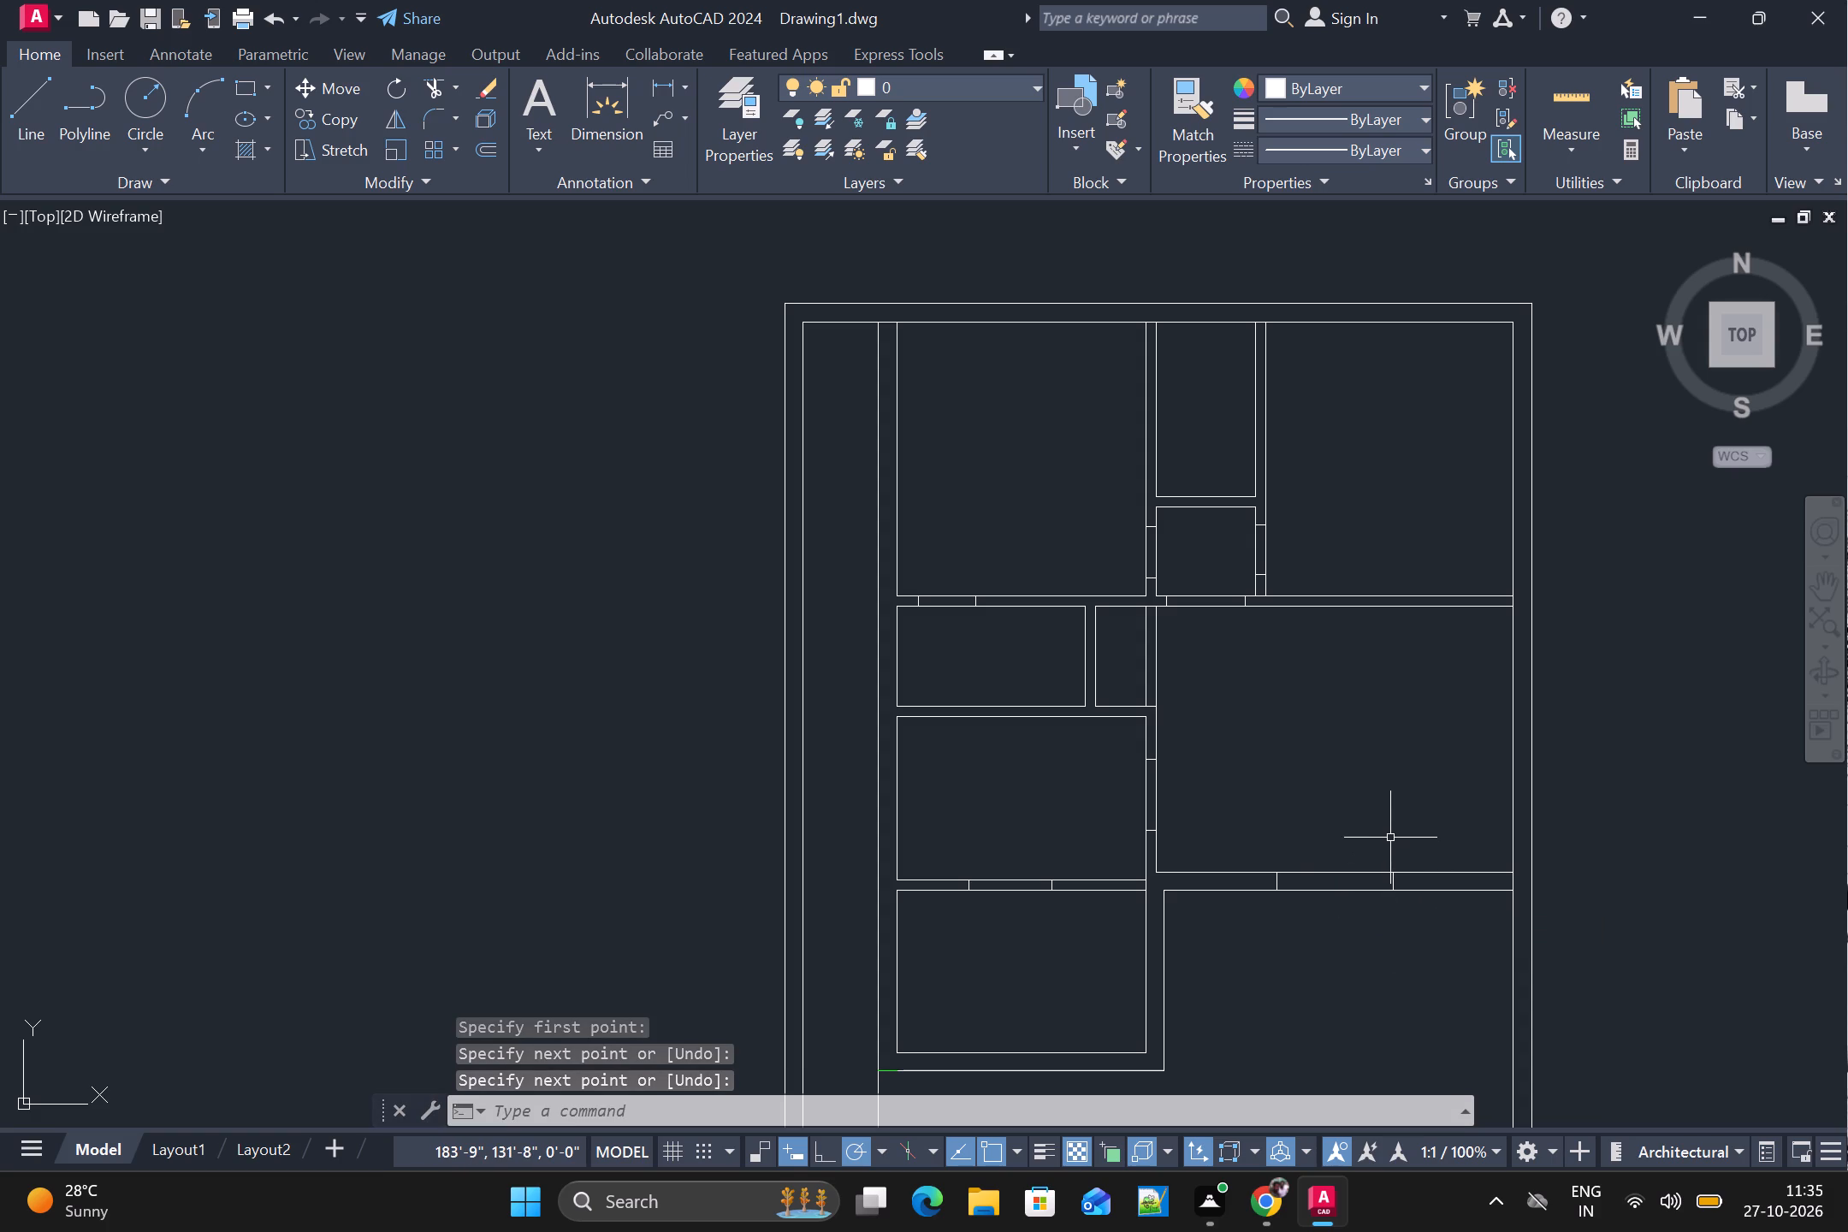
# Draw two short vertical lines about 4'-7" apart across the 9" wall south of the southwest room.
pyautogui.keyDown('alt'); pyautogui.scroll(-1, 1390, 838); pyautogui.keyUp('alt')
pyautogui.keyDown('alt'); pyautogui.scroll(2, 1353, 918); pyautogui.keyUp('alt')
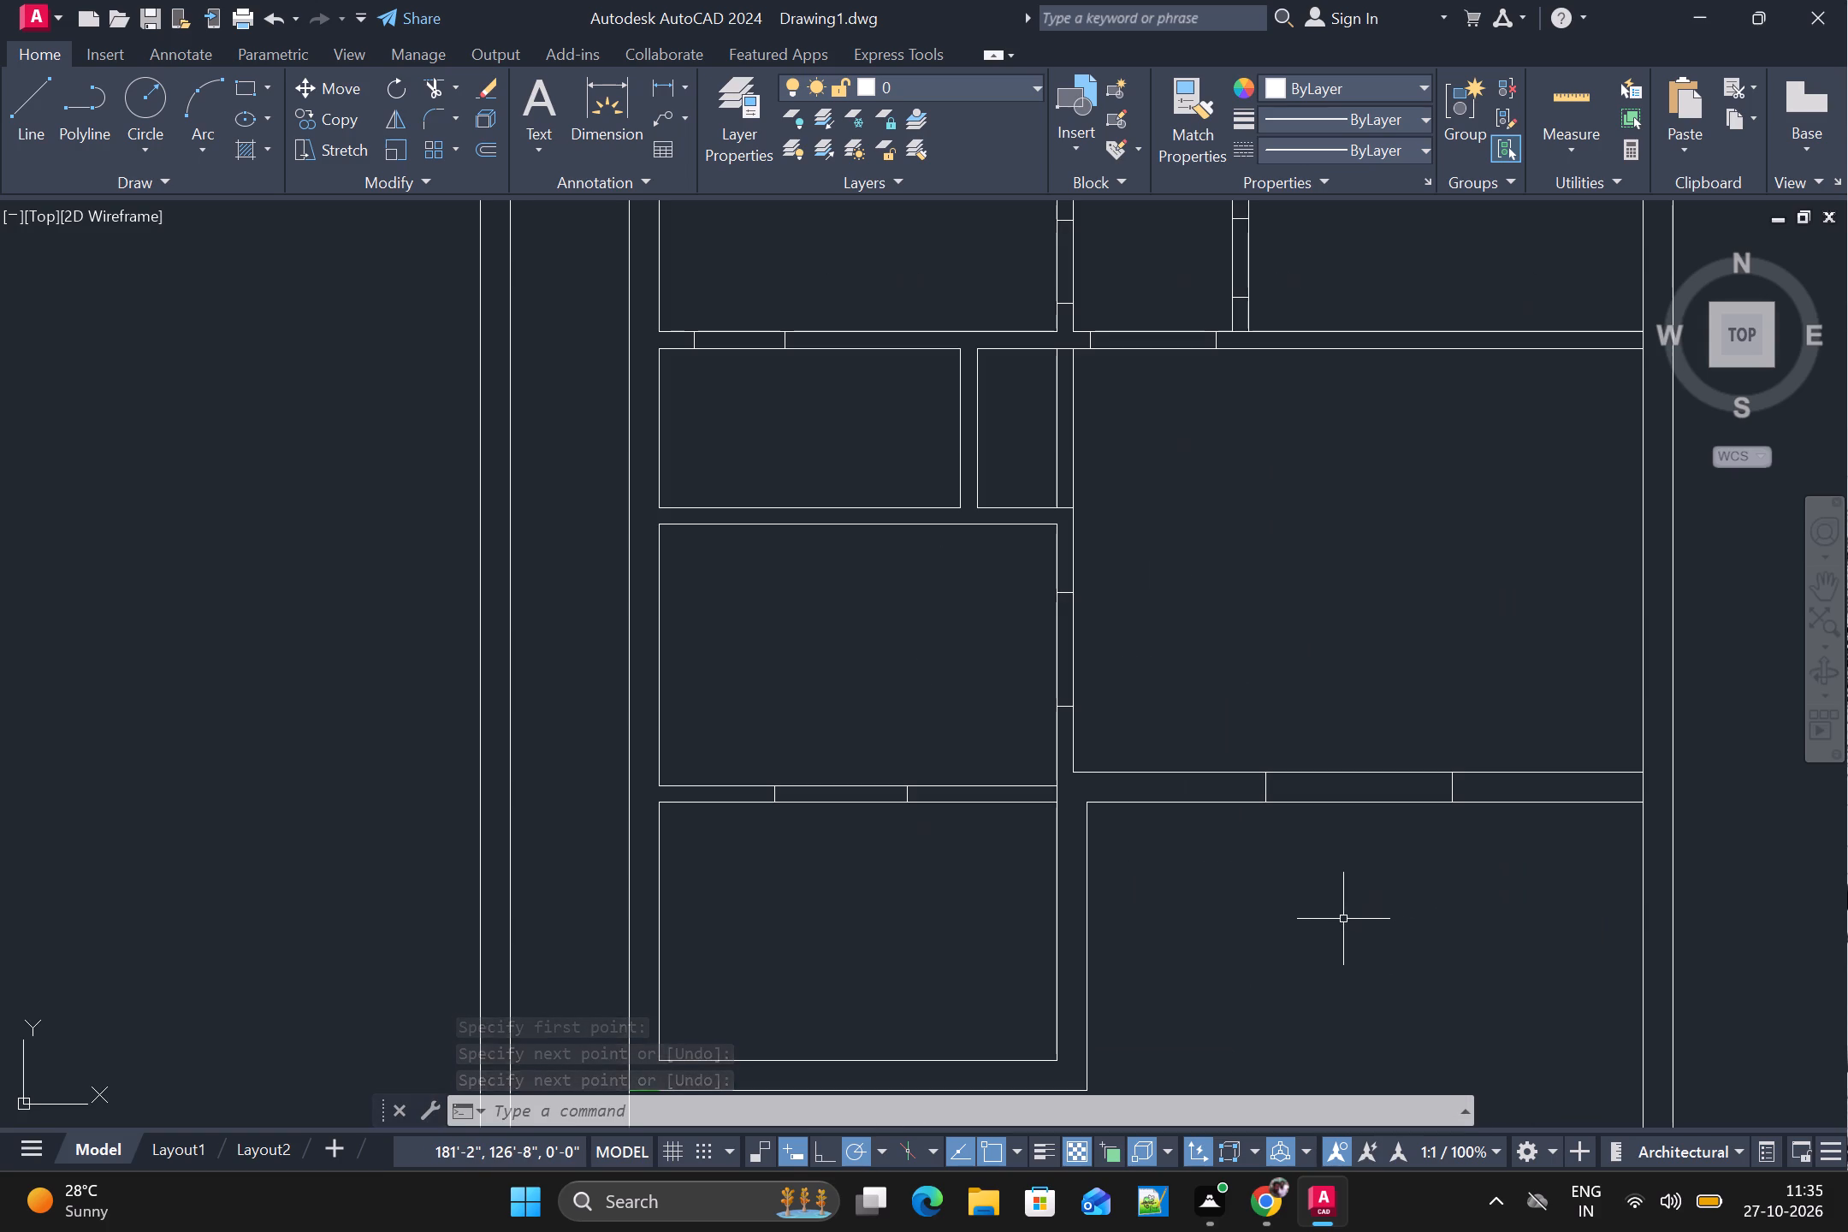
pyautogui.keyDown('alt'); pyautogui.scroll(-1, 1343, 921); pyautogui.keyUp('alt')
pyautogui.keyDown('alt'); pyautogui.moveTo(1343, 923); pyautogui.dragTo(1426, 823, button='middle'); pyautogui.keyUp('alt')
pyautogui.press('space')
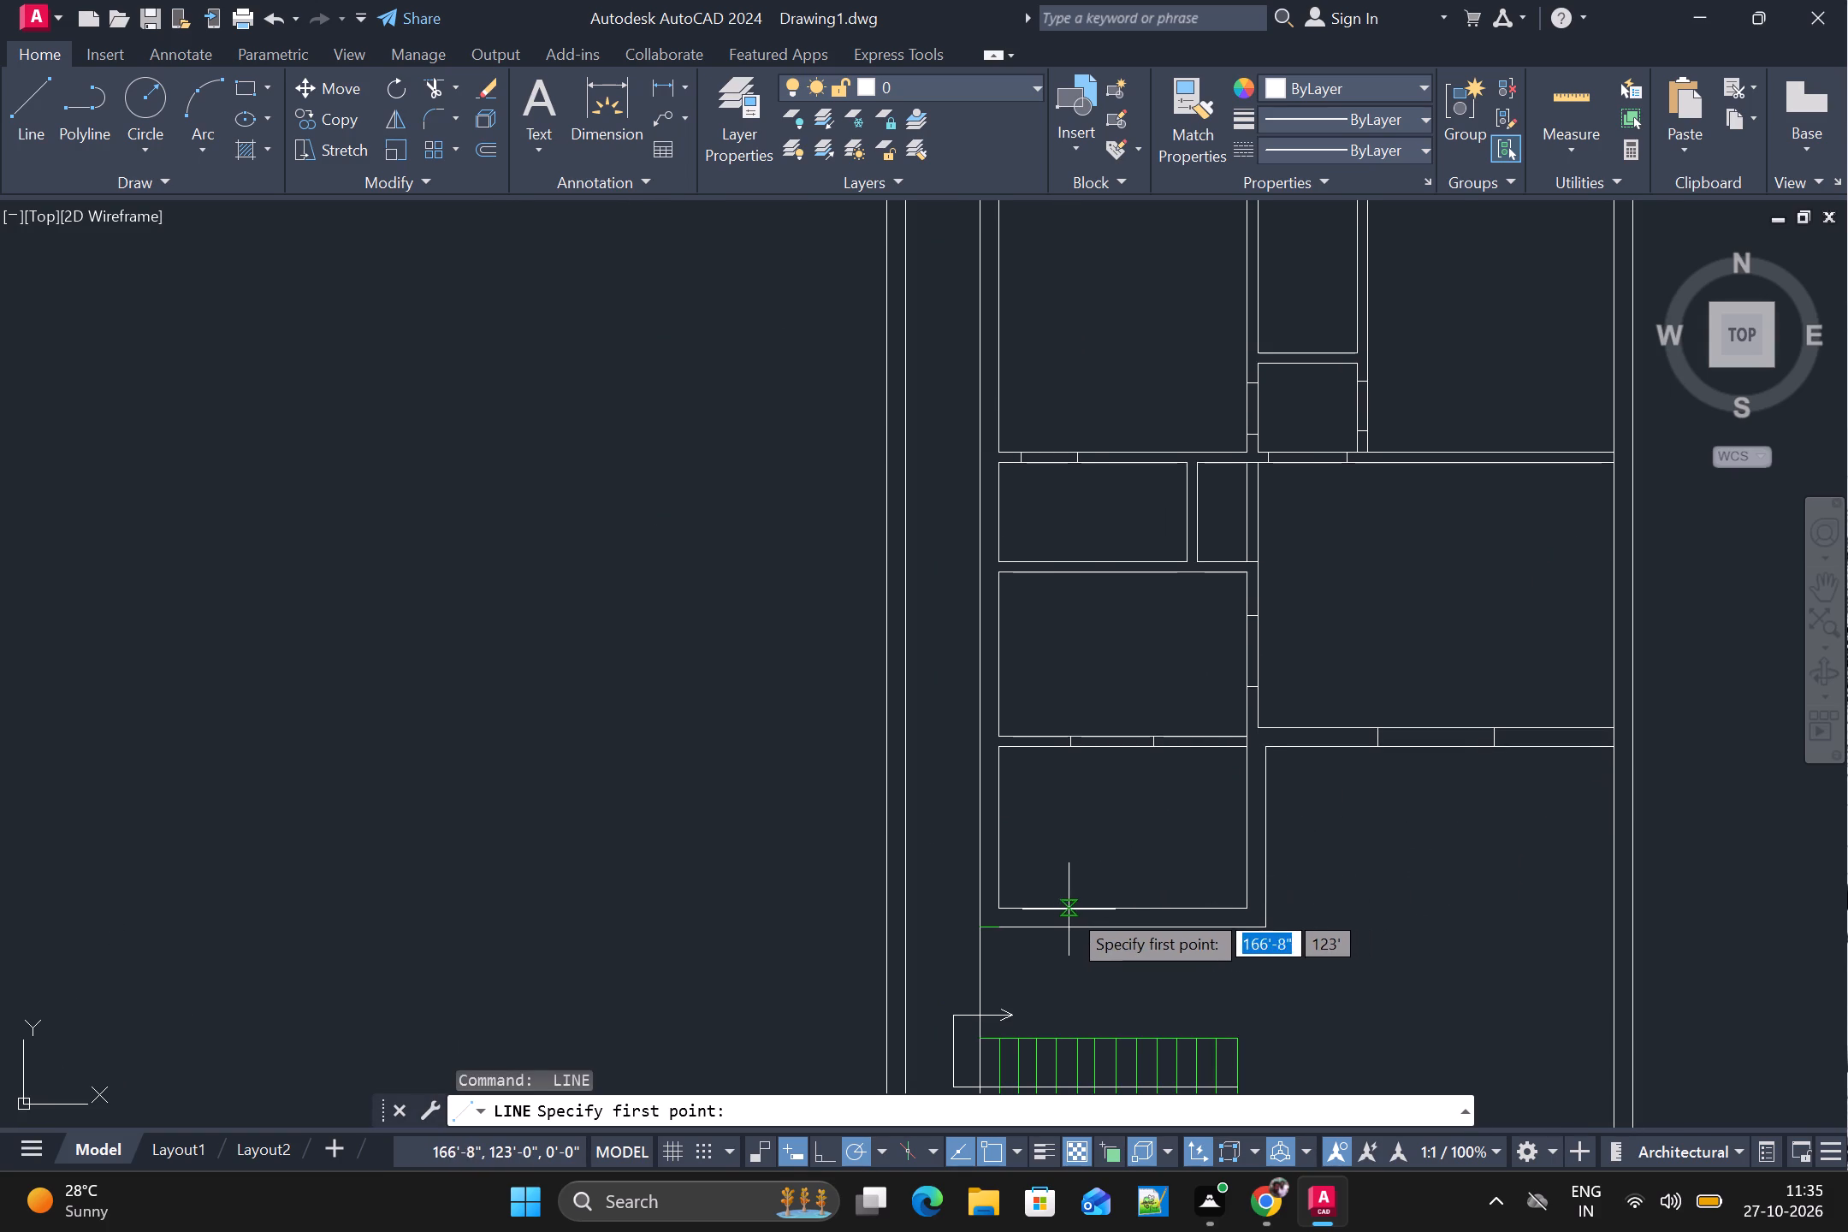
pyautogui.keyDown('alt'); pyautogui.click(1076, 910); pyautogui.keyUp('alt')
pyautogui.keyDown('alt'); pyautogui.click(1076, 937); pyautogui.keyUp('alt')
pyautogui.press('space')
pyautogui.press('space')
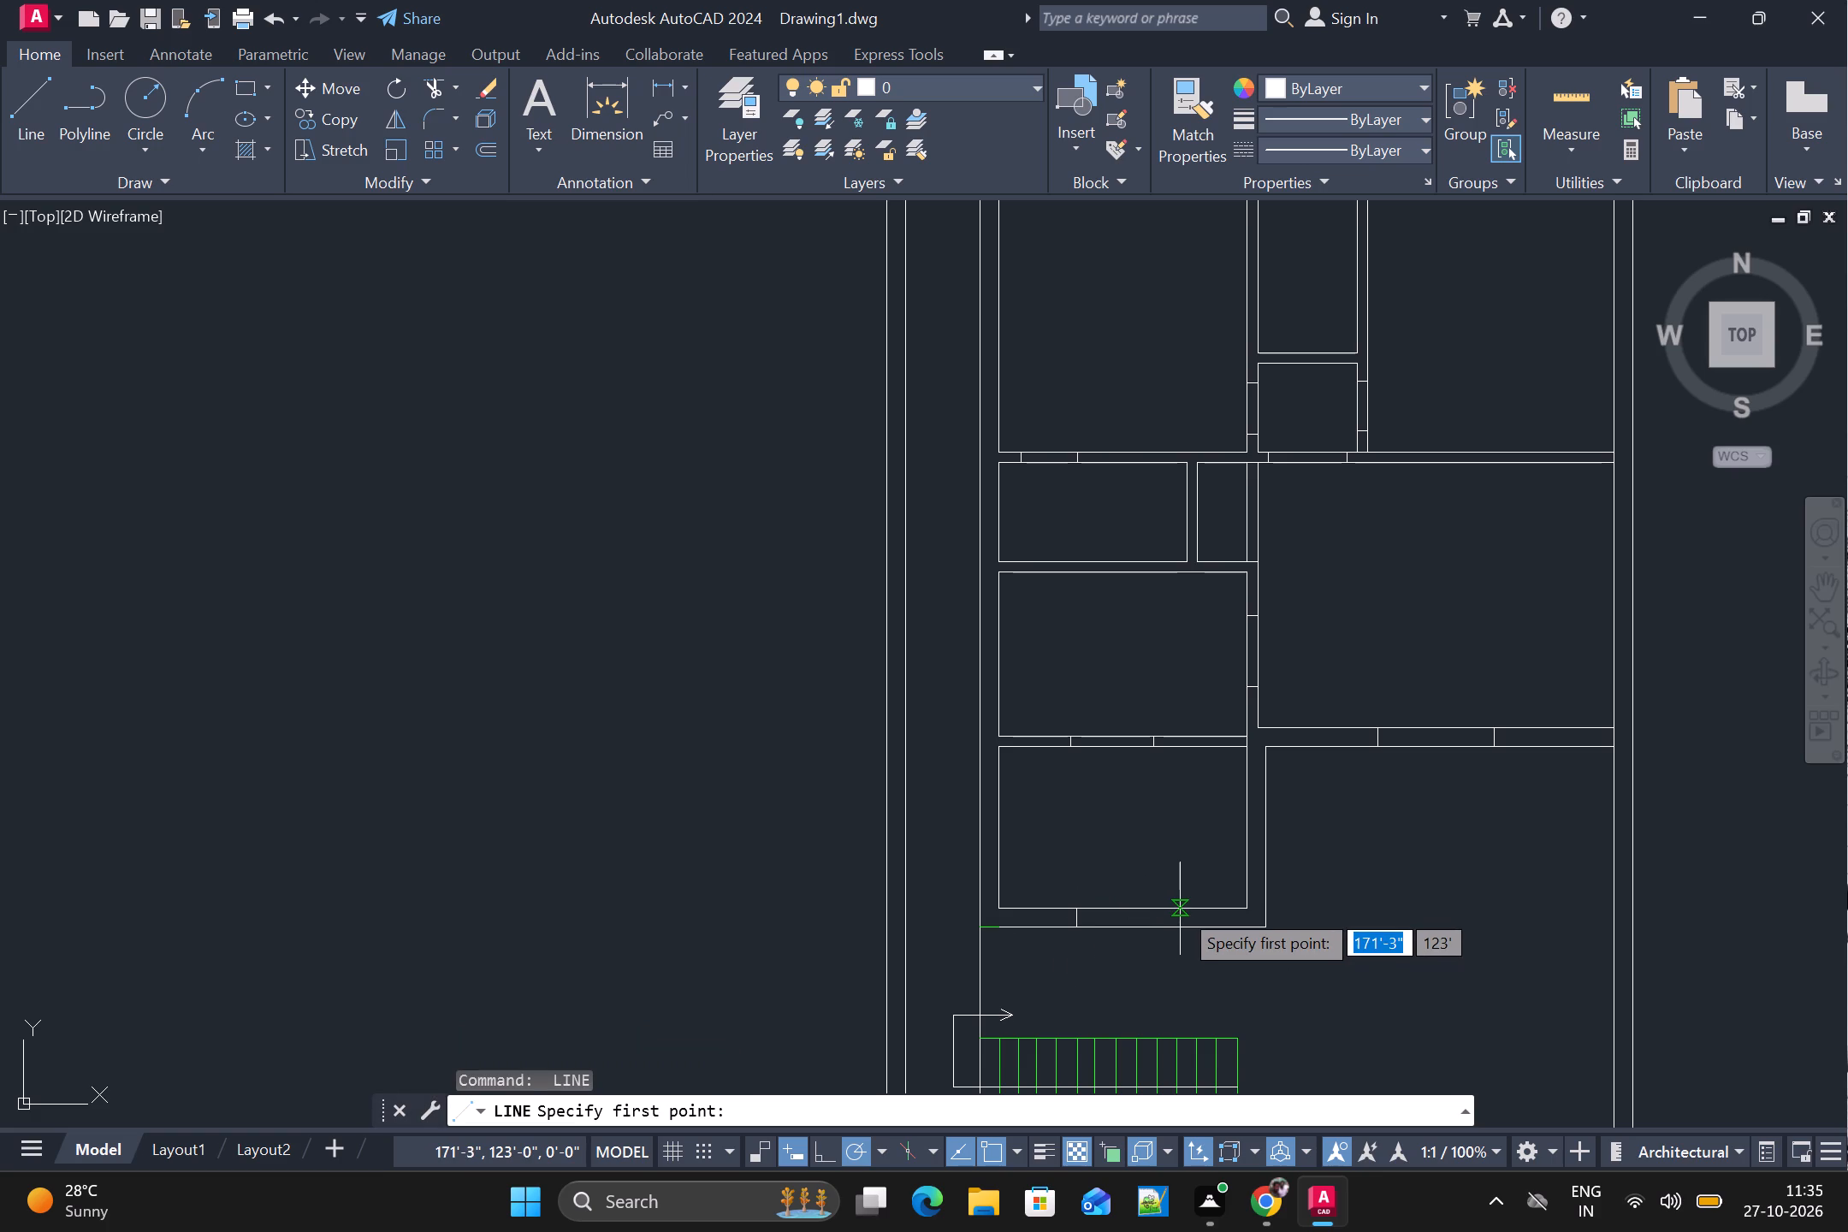
pyautogui.keyDown('alt'); pyautogui.click(1187, 909); pyautogui.keyUp('alt')
pyautogui.keyDown('alt'); pyautogui.click(1194, 933); pyautogui.keyUp('alt')
pyautogui.press('space')
pyautogui.keyDown('alt'); pyautogui.scroll(-1, 1195, 936); pyautogui.keyUp('alt')
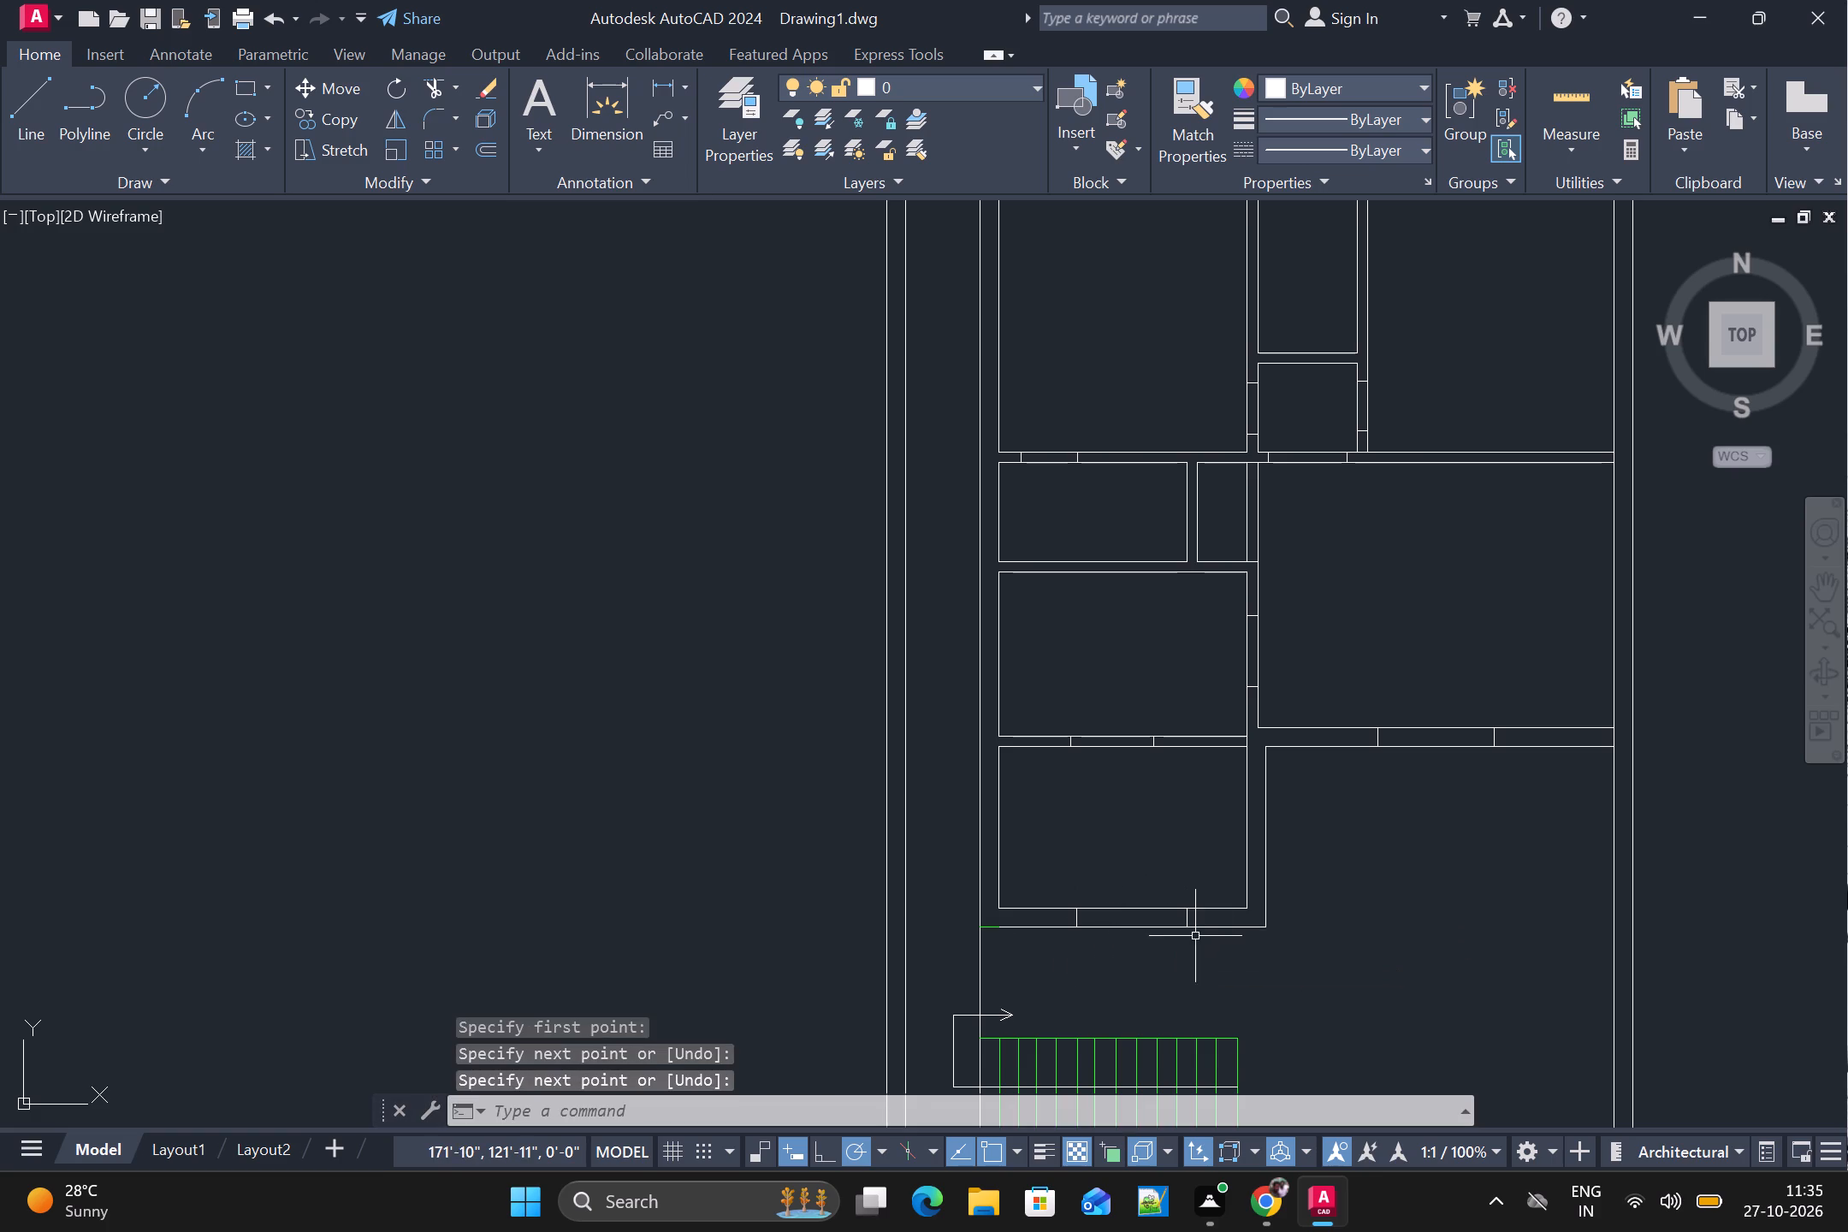
# Draw an L of two lines, about 2' by 1'-10", boxing the corner south of the large east room's wall and east of the southwest room.
pyautogui.keyDown('alt'); pyautogui.scroll(1, 1336, 863); pyautogui.keyUp('alt')
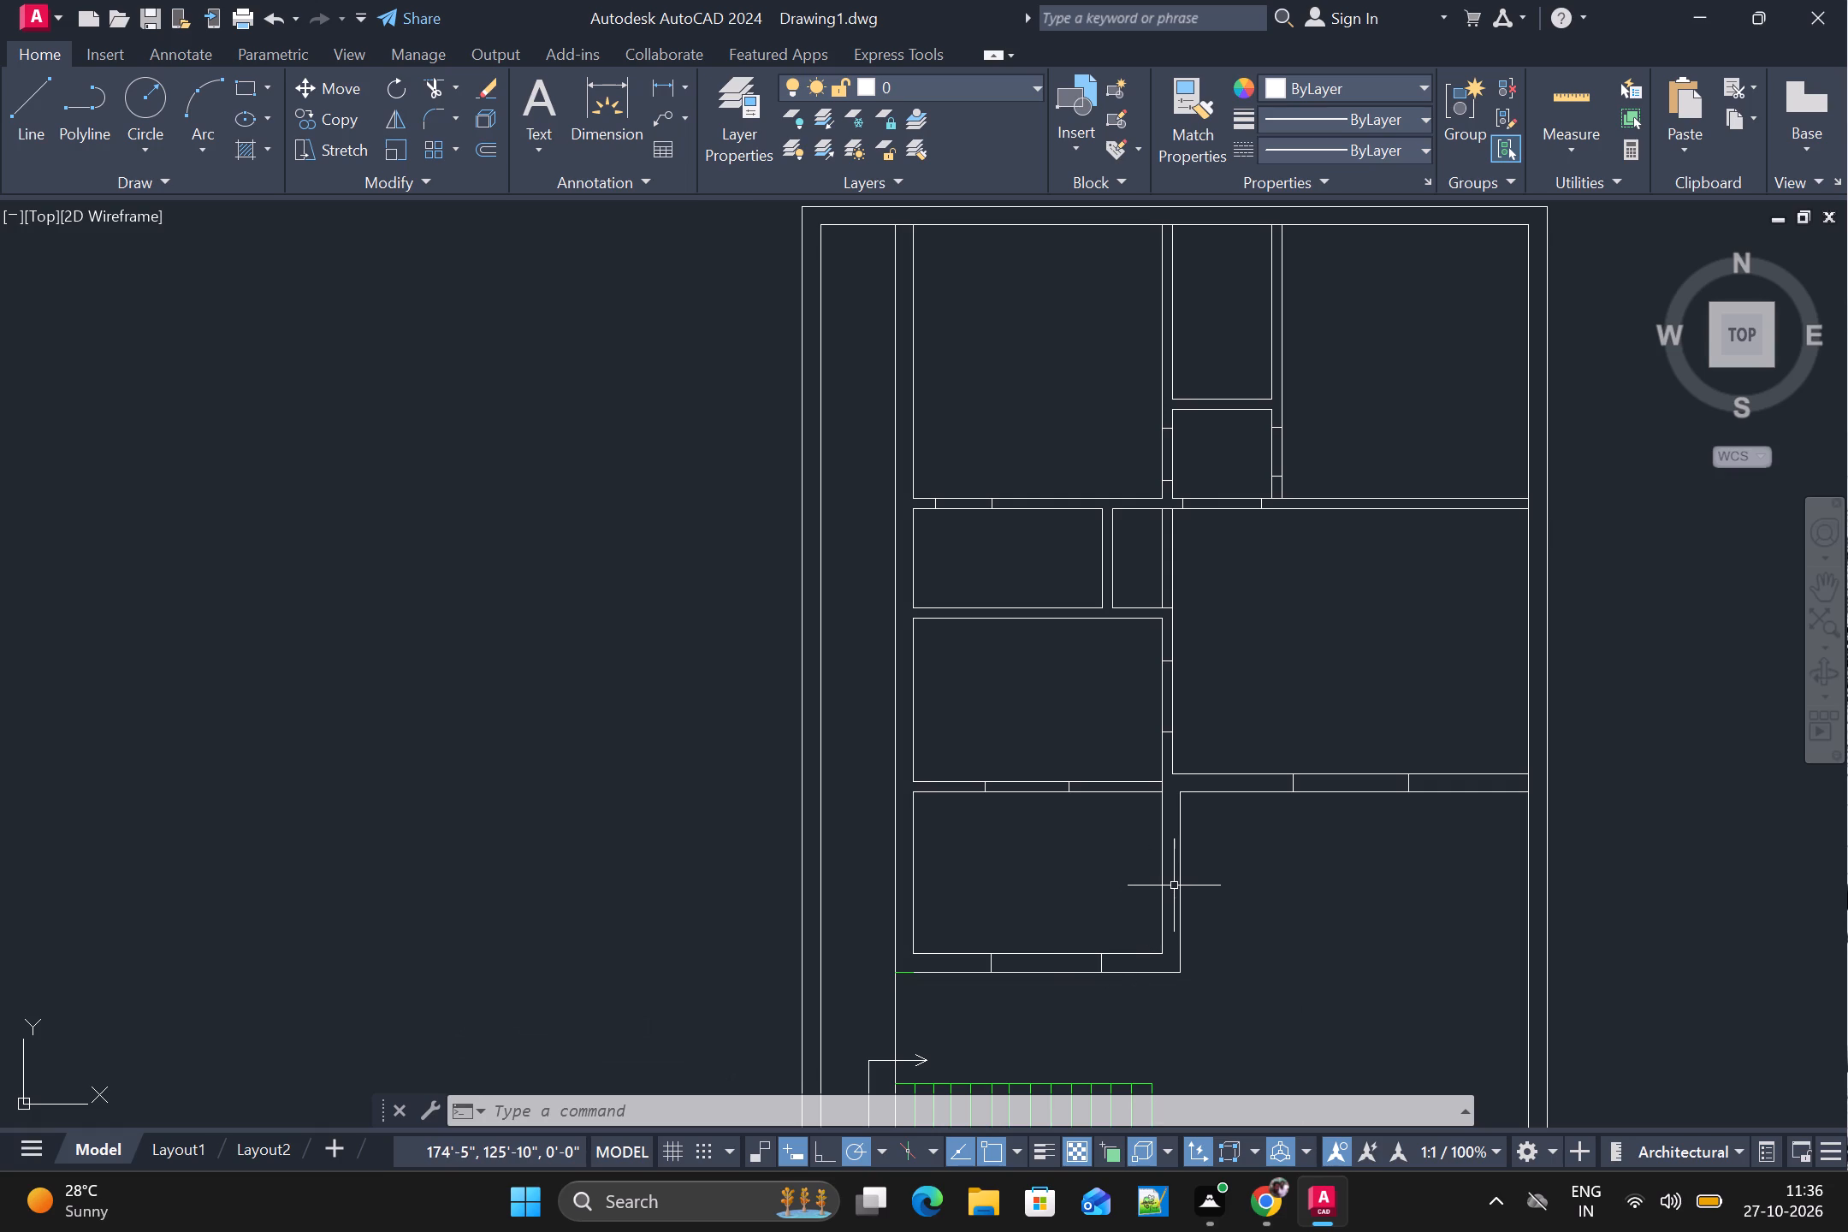
pyautogui.press('space')
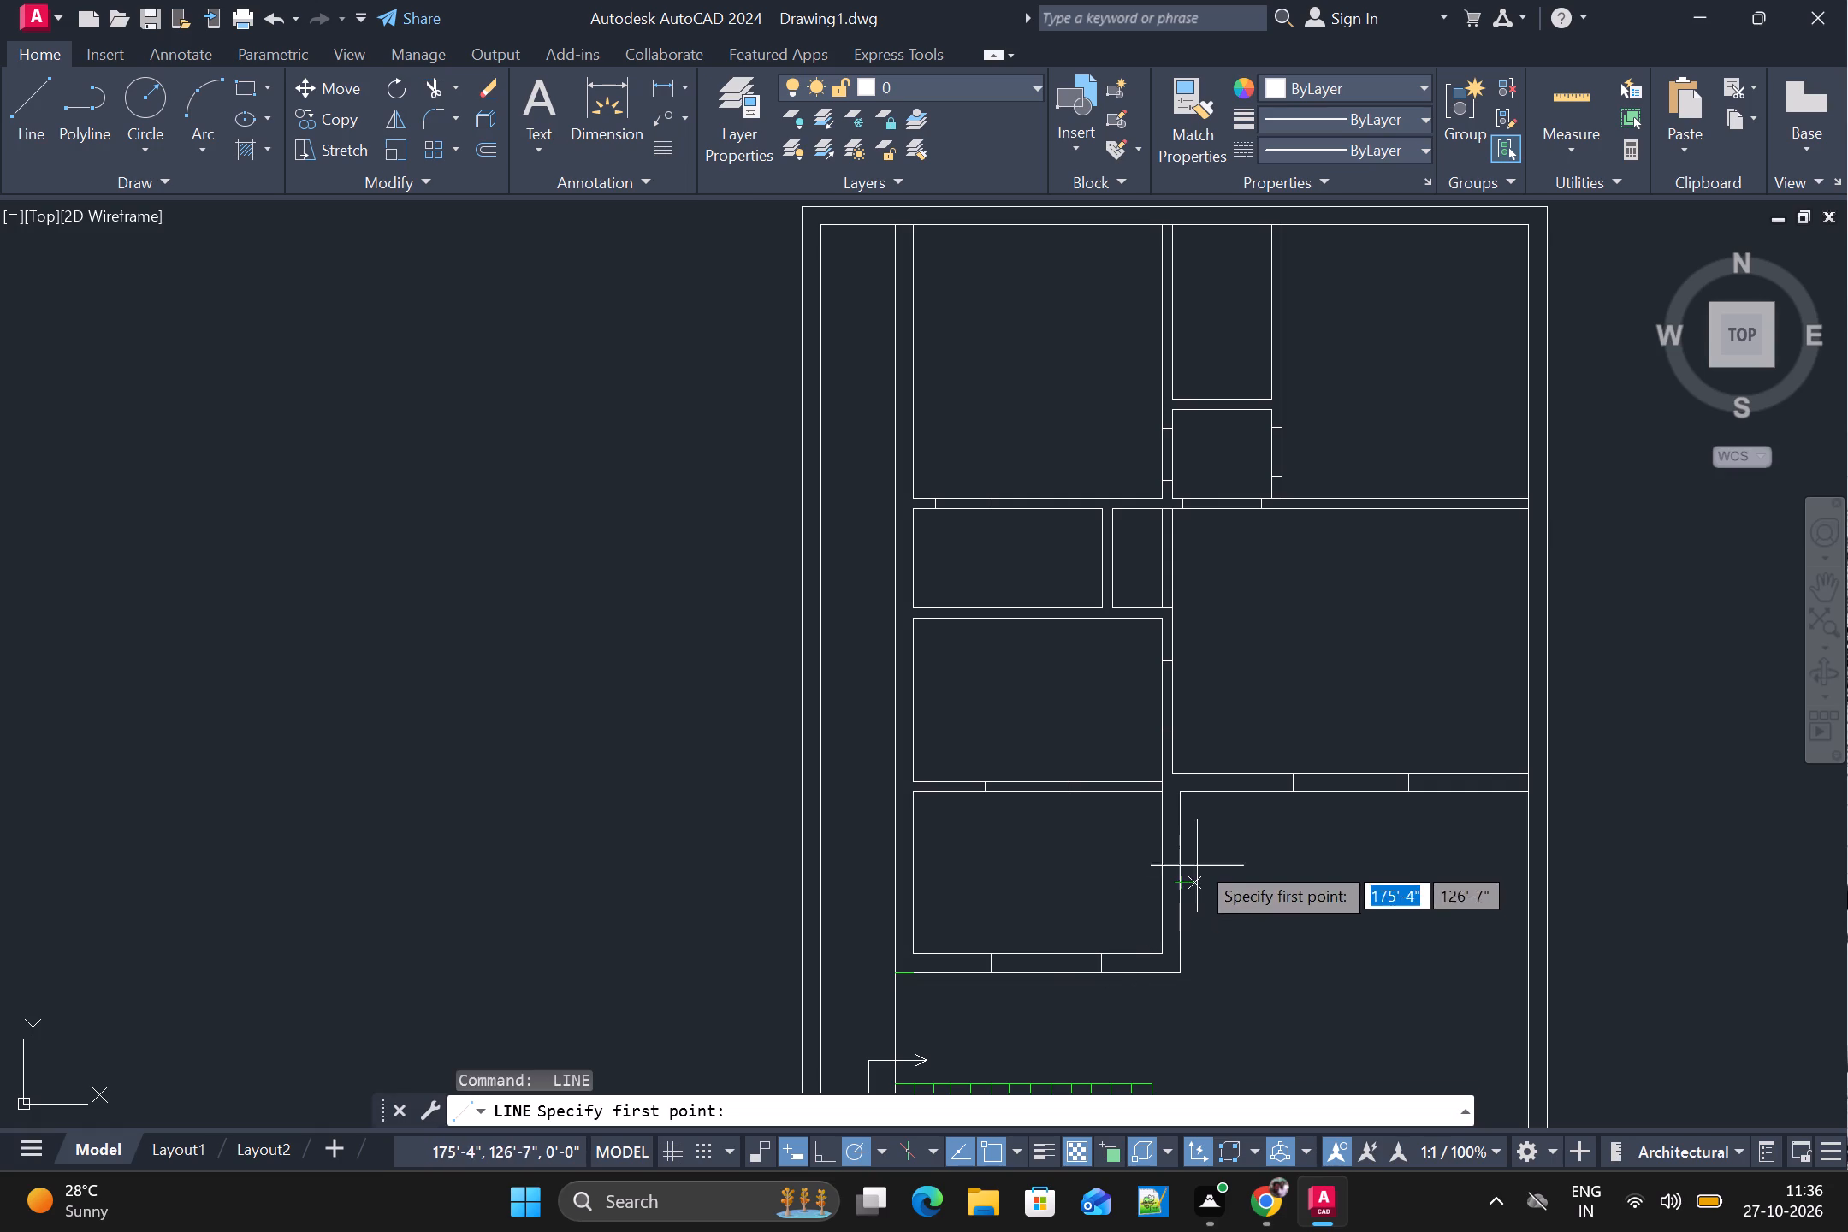
pyautogui.keyDown('alt'); pyautogui.scroll(2, 1179, 847); pyautogui.keyUp('alt')
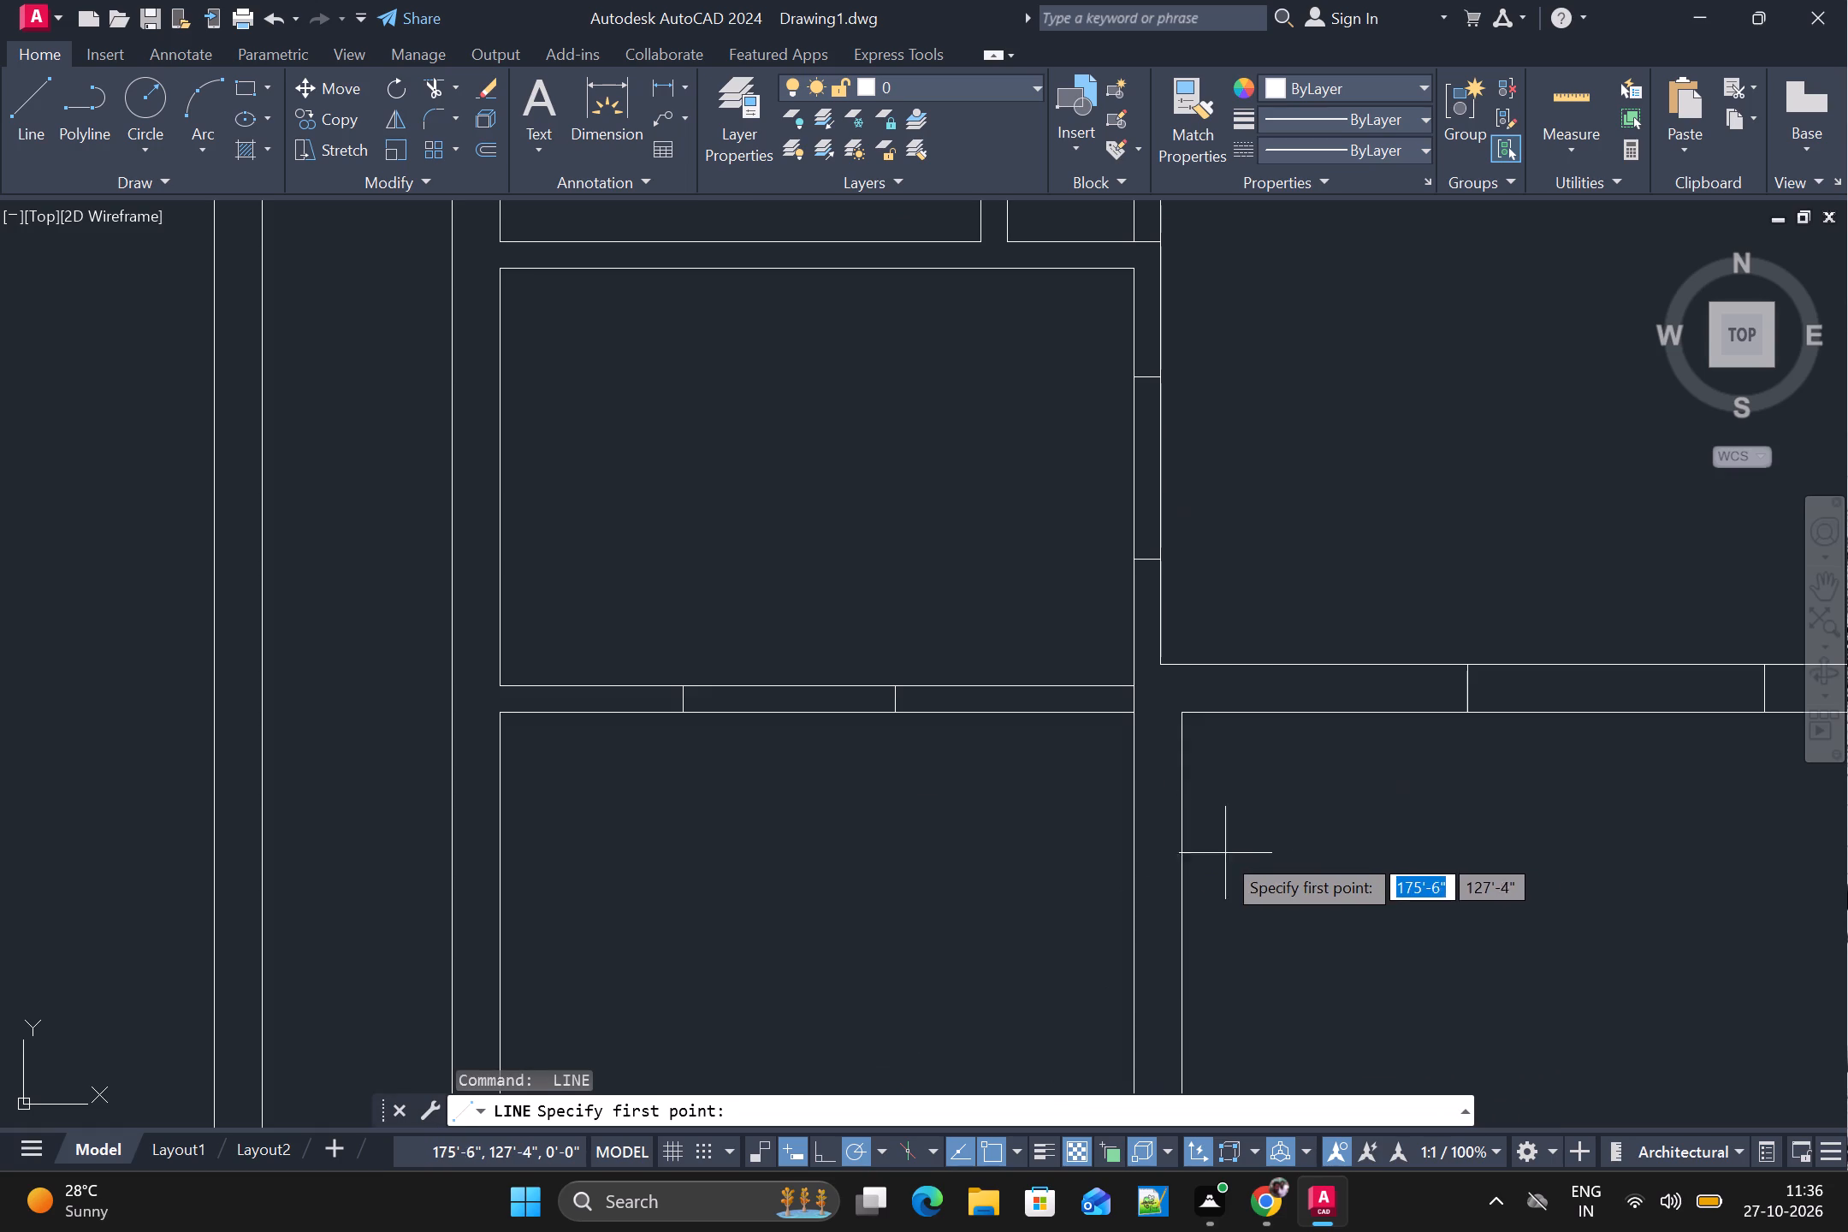
pyautogui.keyDown('alt'); pyautogui.click(1182, 827); pyautogui.keyUp('alt')
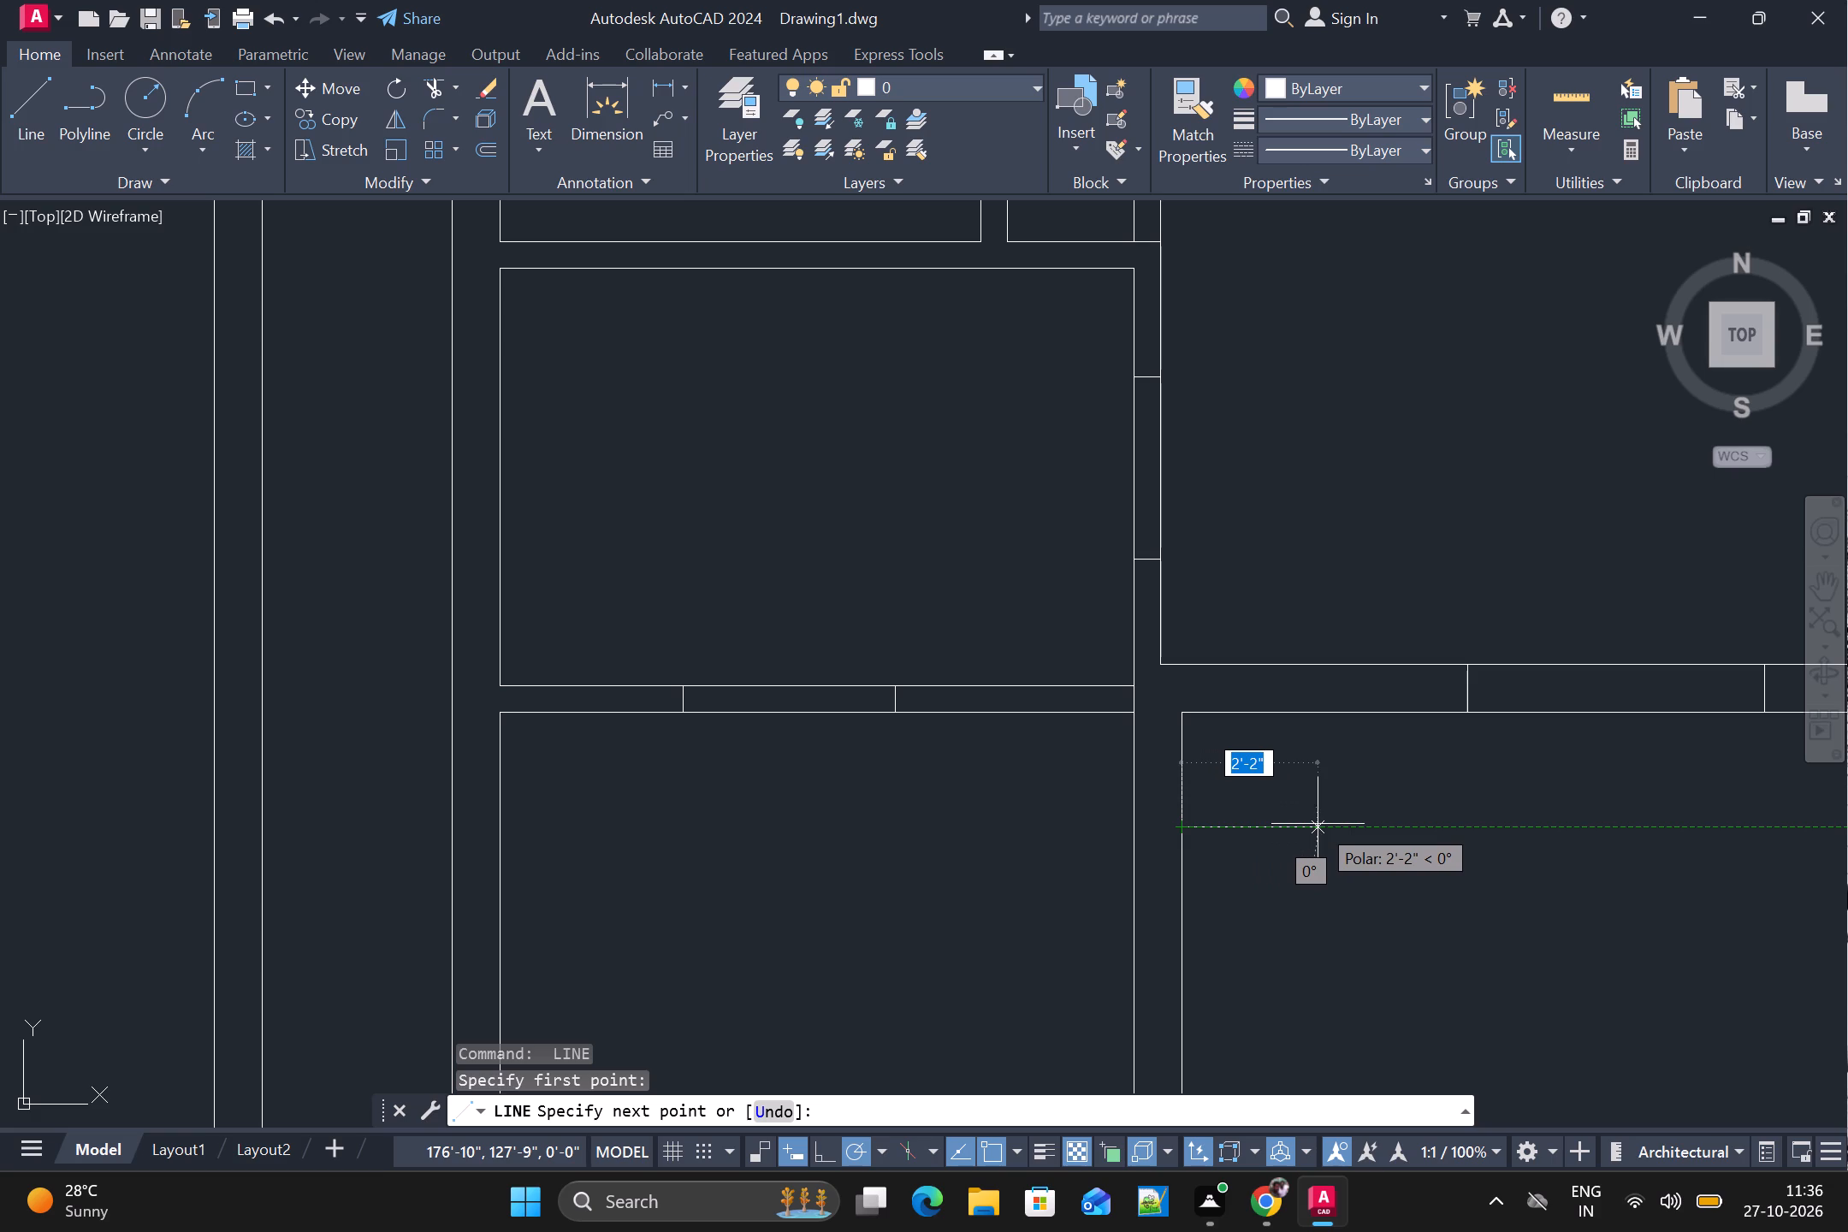
pyautogui.keyDown('alt'); pyautogui.click(1305, 826); pyautogui.keyUp('alt')
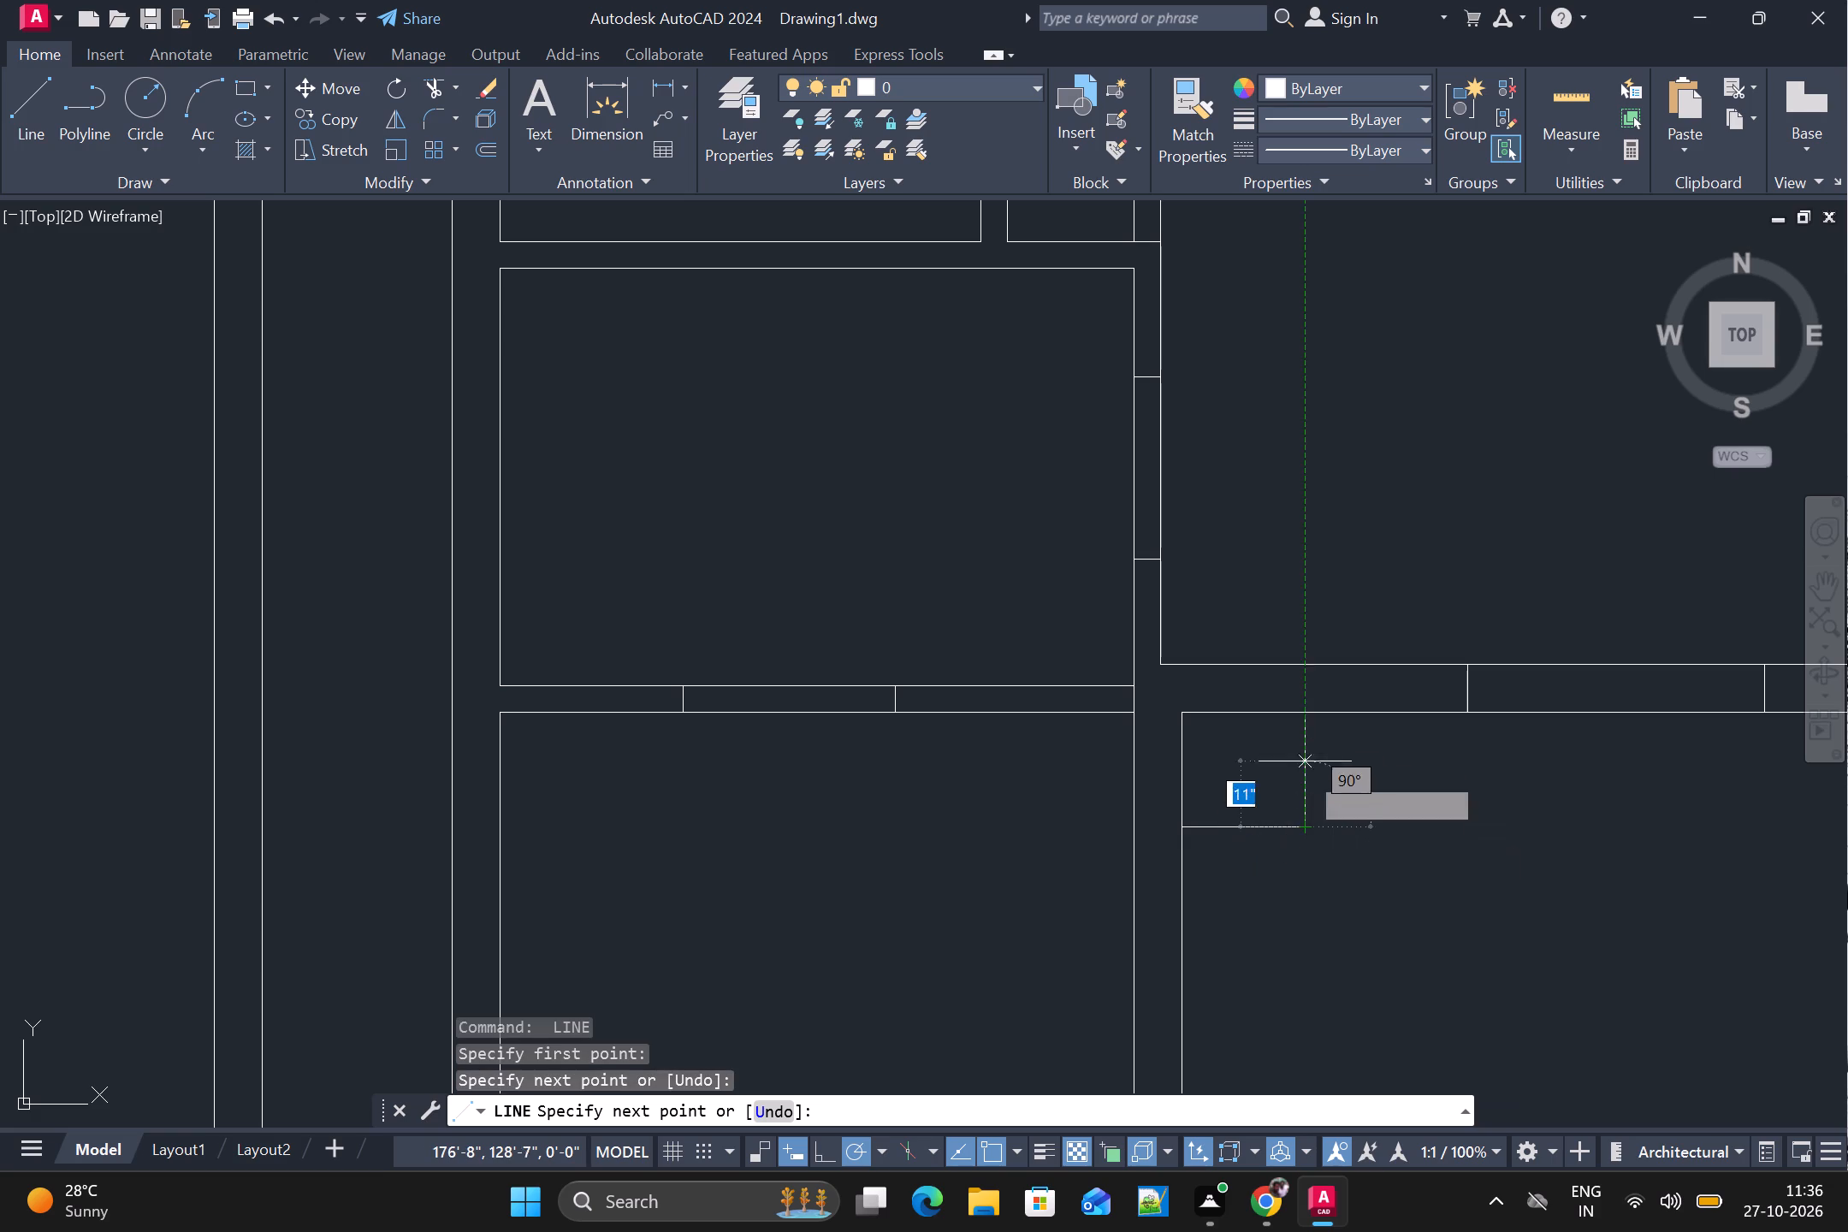
pyautogui.keyDown('alt'); pyautogui.click(1304, 708); pyautogui.keyUp('alt')
pyautogui.press('space')
# Draw a second, outer L about 2'-2" wide and 2'-1" high around the small corner box, ending on the 9" wall.
pyautogui.press('space')
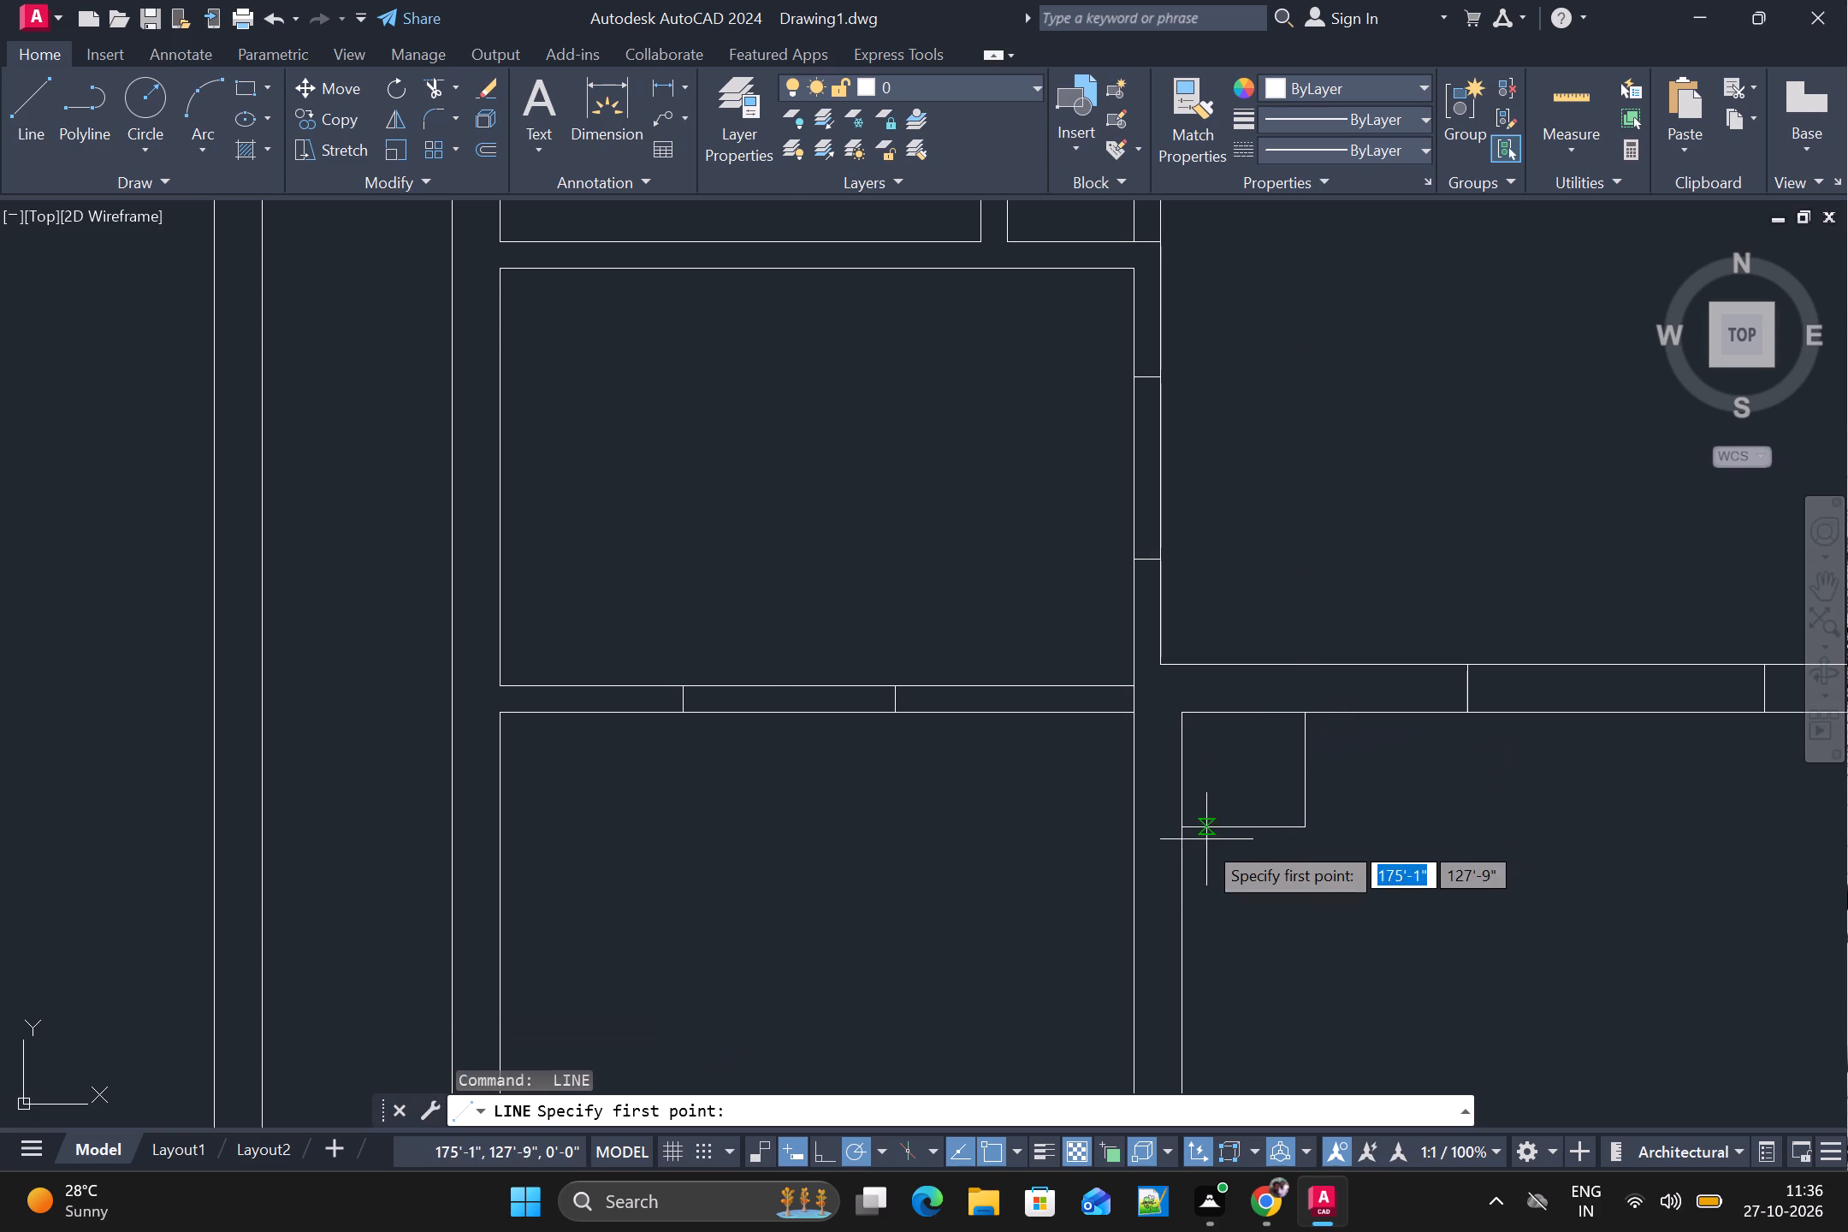
pyautogui.keyDown('alt'); pyautogui.scroll(2, 1187, 857); pyautogui.keyUp('alt')
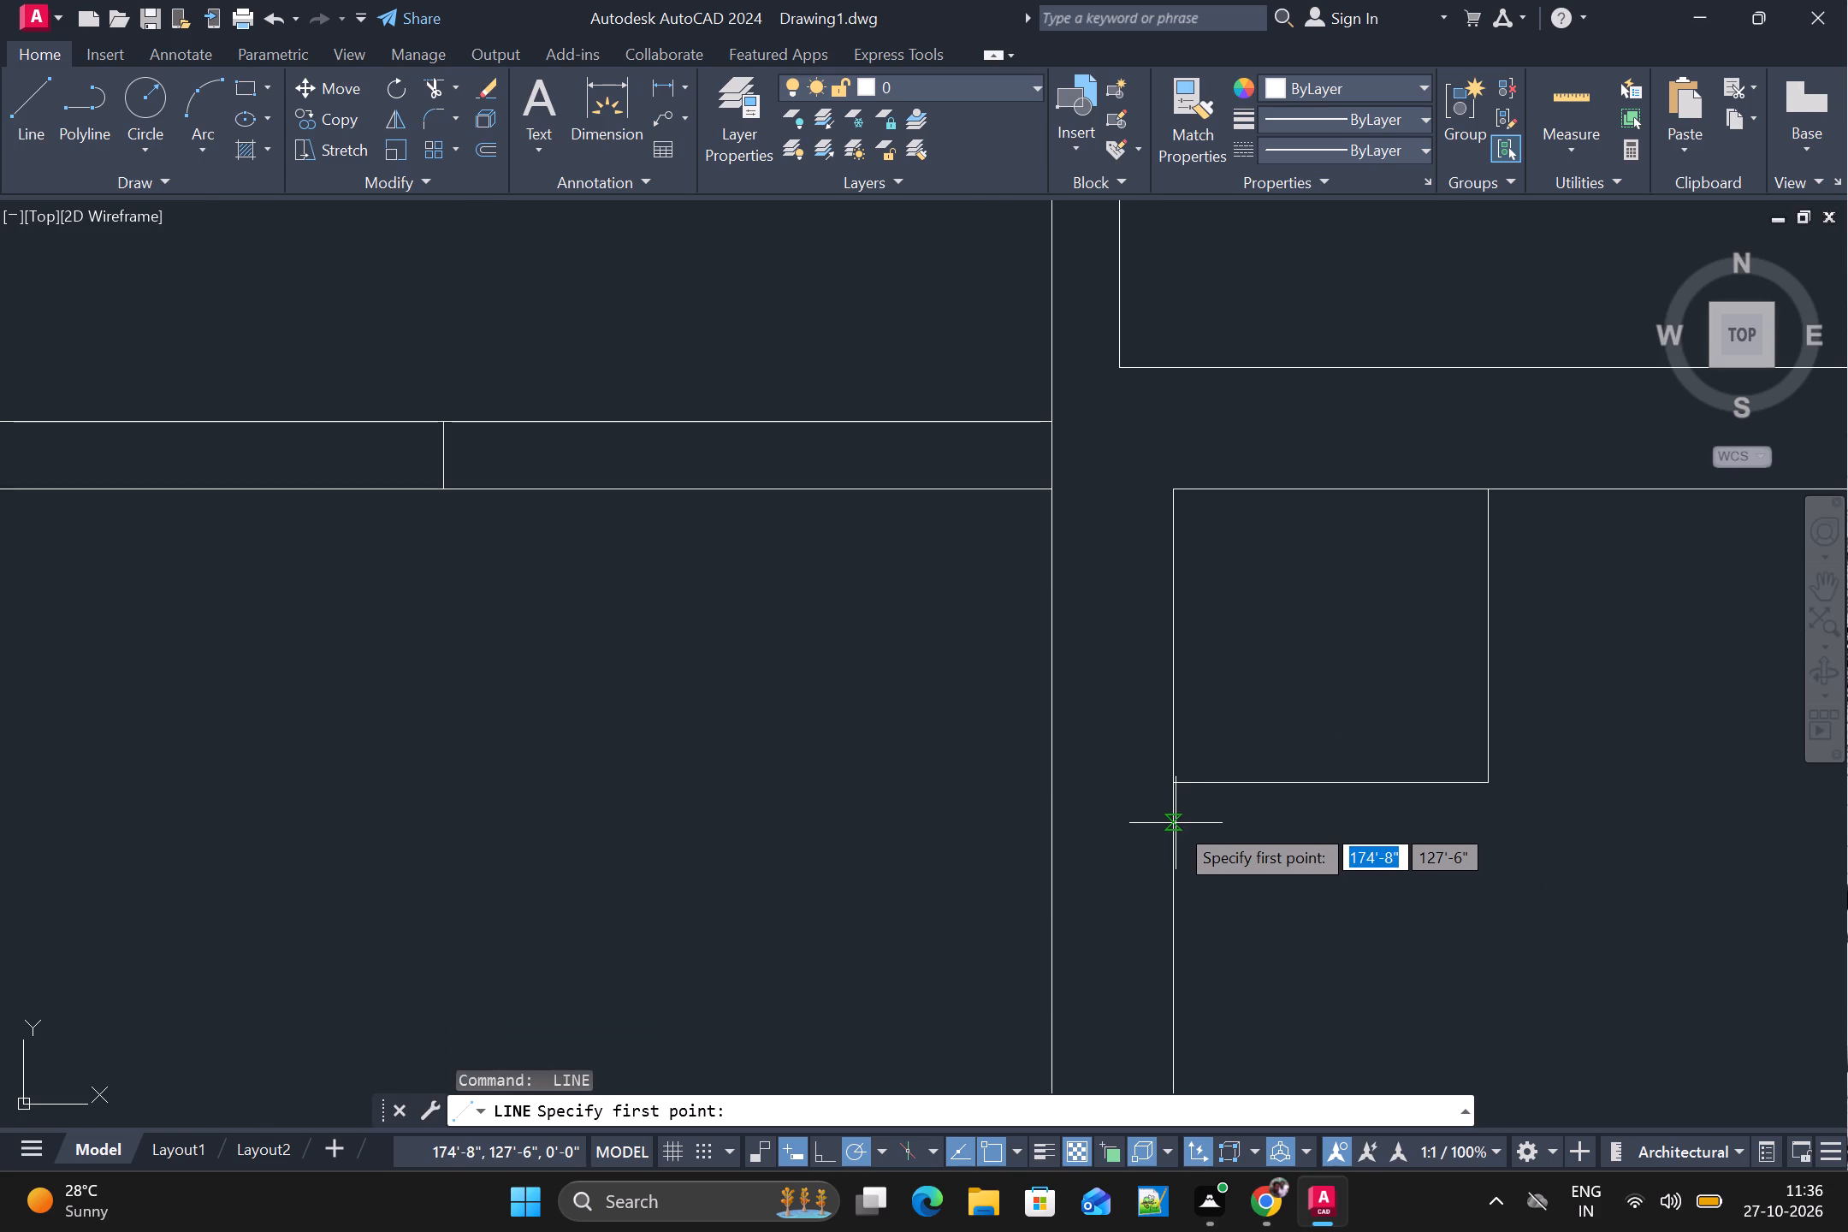
pyautogui.keyDown('alt'); pyautogui.click(1176, 823); pyautogui.keyUp('alt')
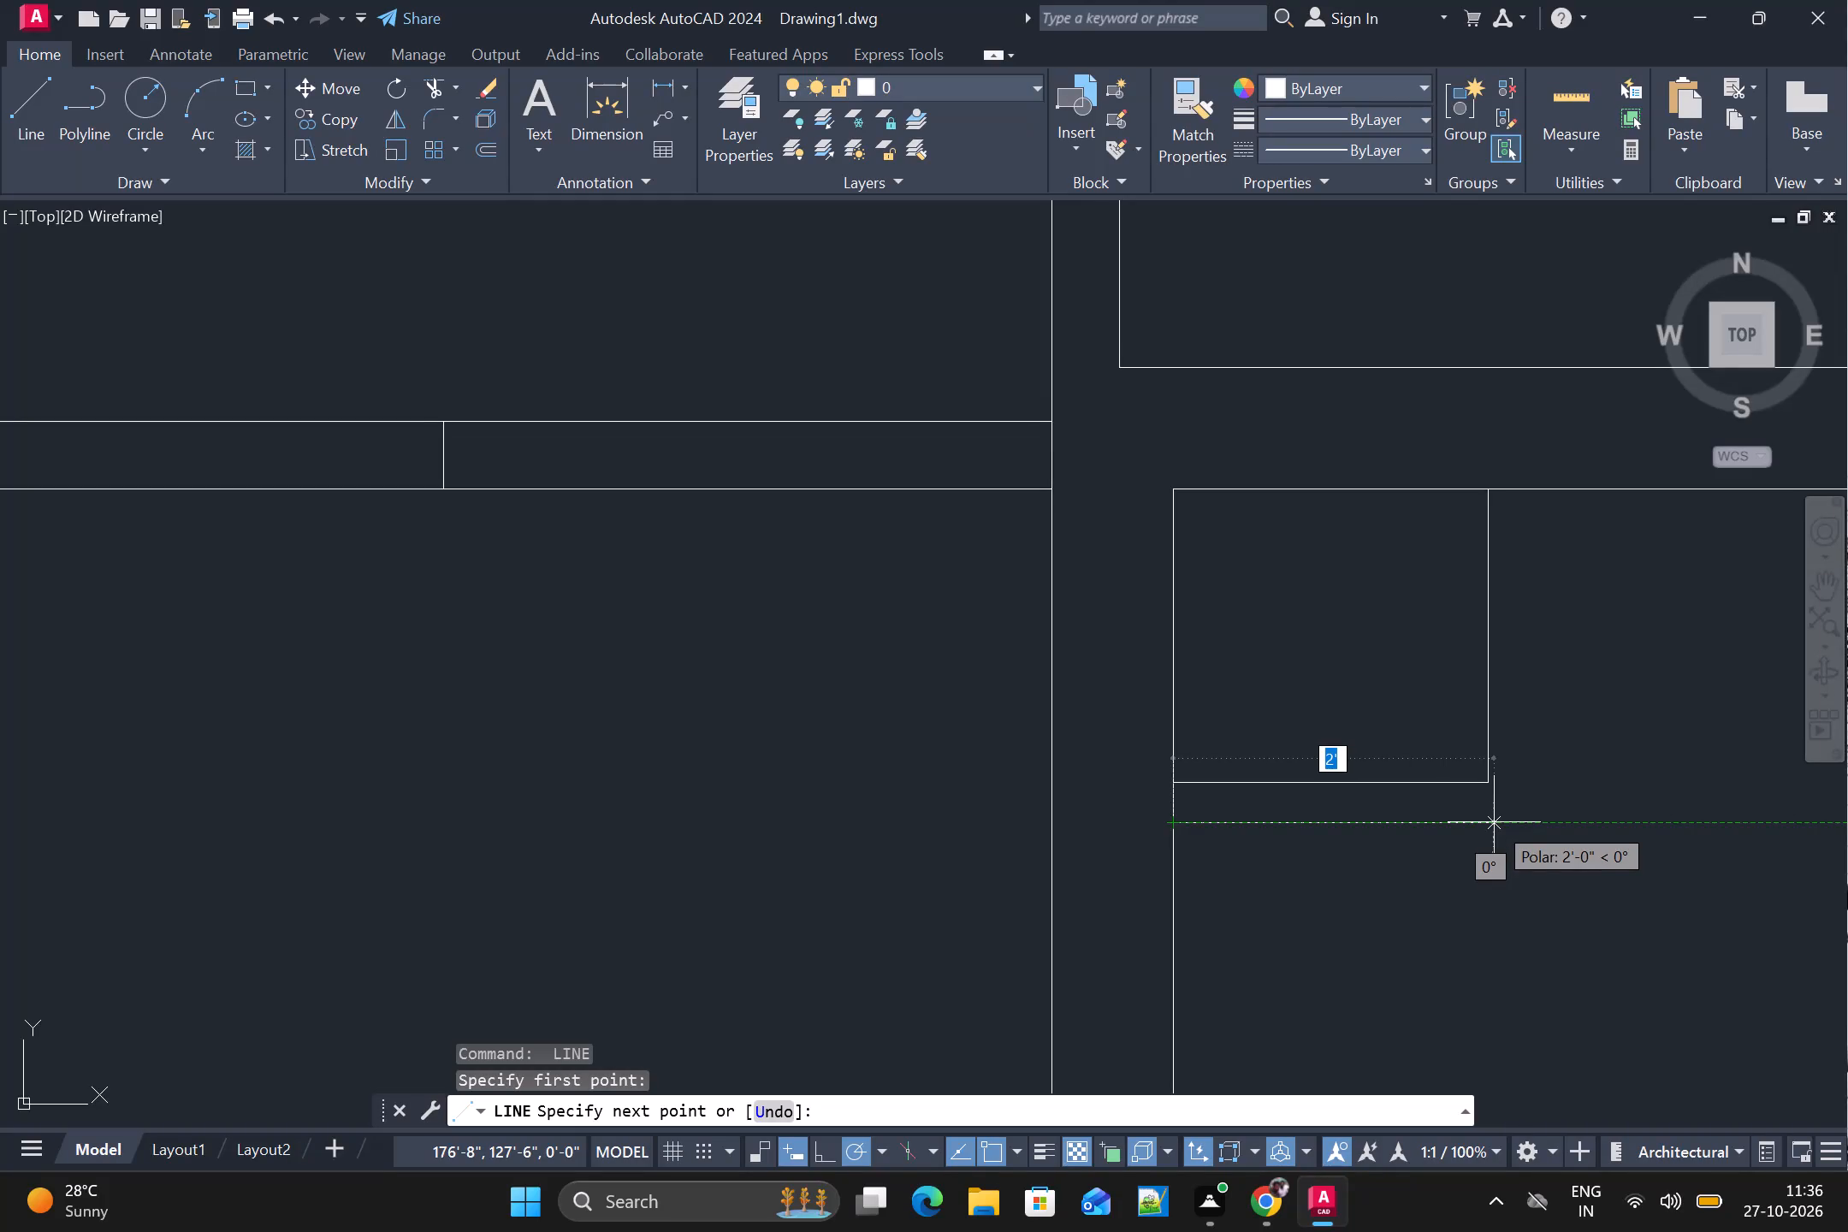
pyautogui.keyDown('alt'); pyautogui.scroll(1, 1511, 822); pyautogui.keyUp('alt')
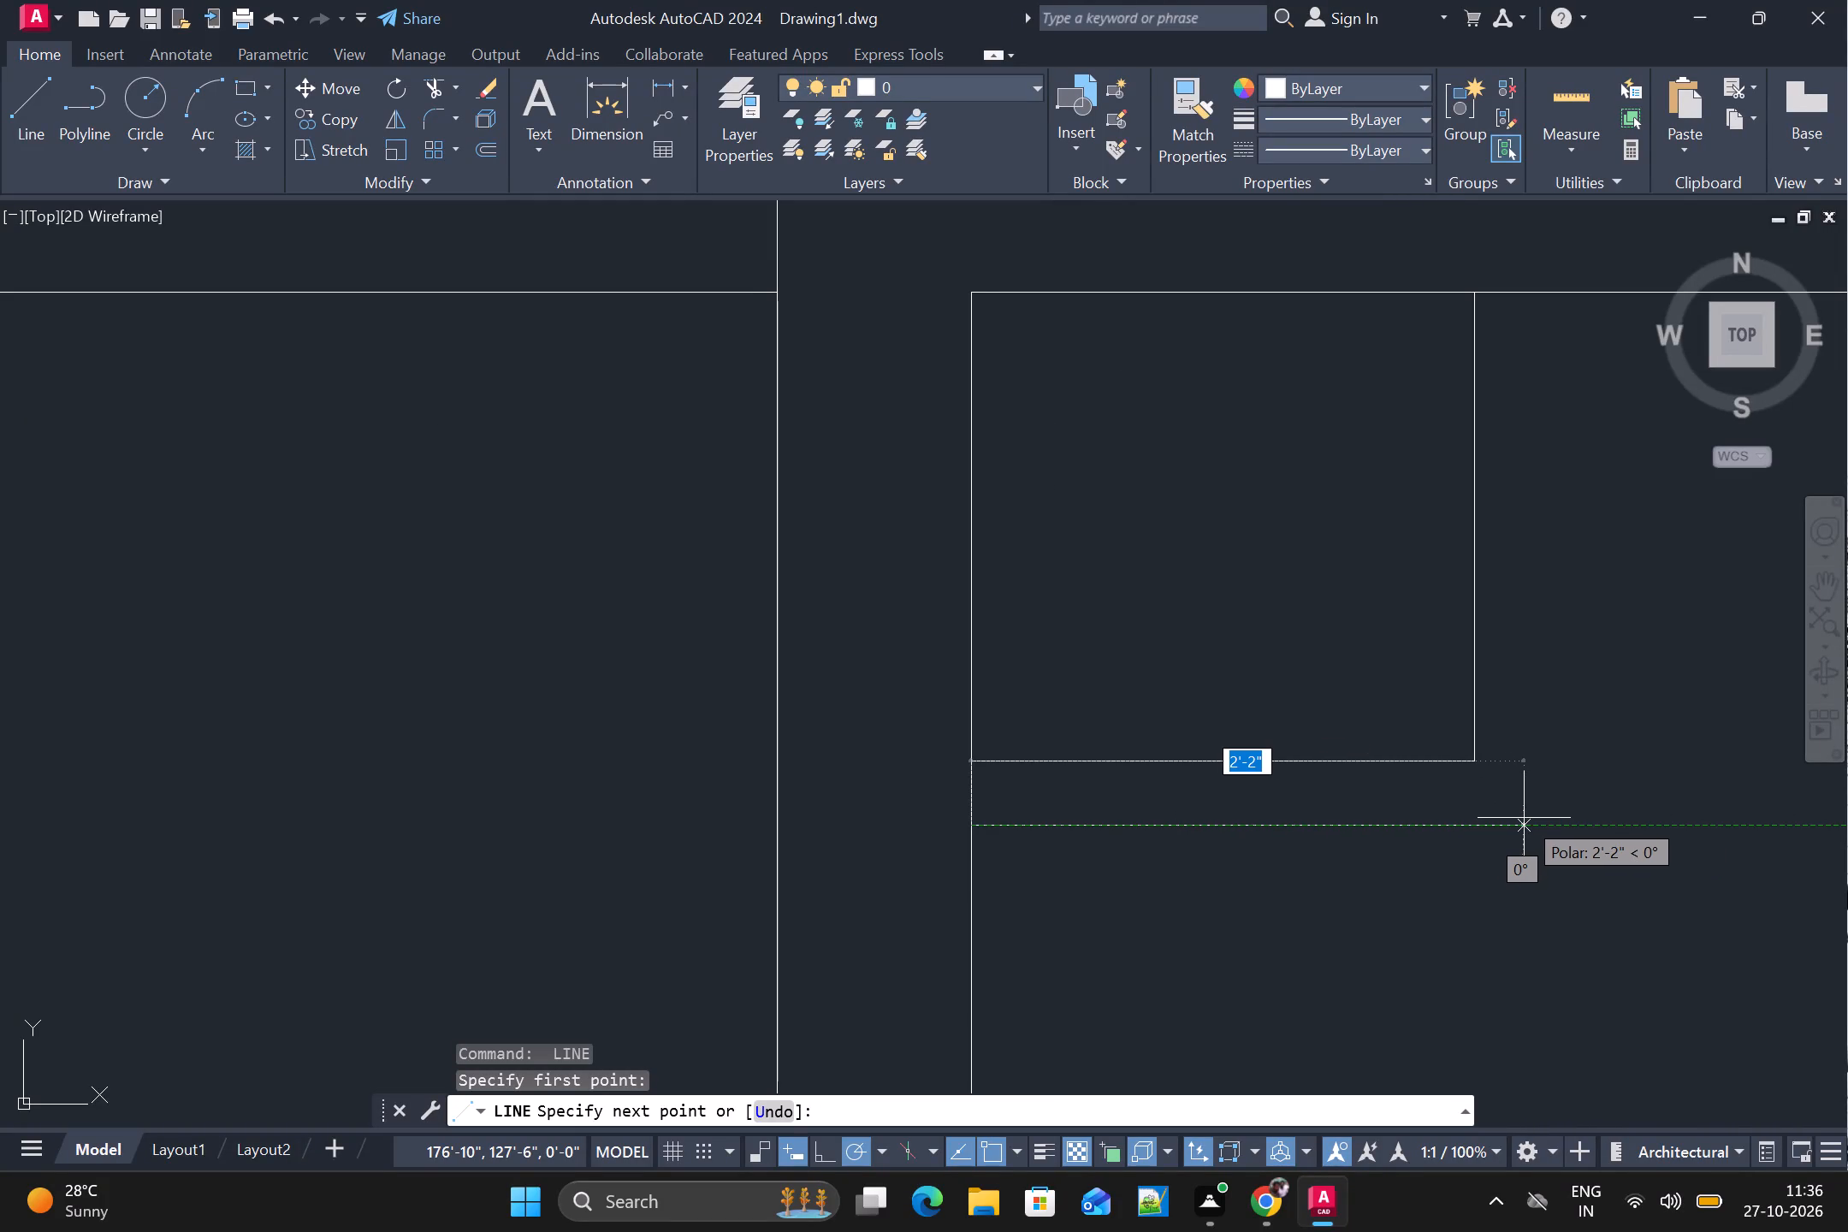
pyautogui.keyDown('alt'); pyautogui.click(1524, 818); pyautogui.keyUp('alt')
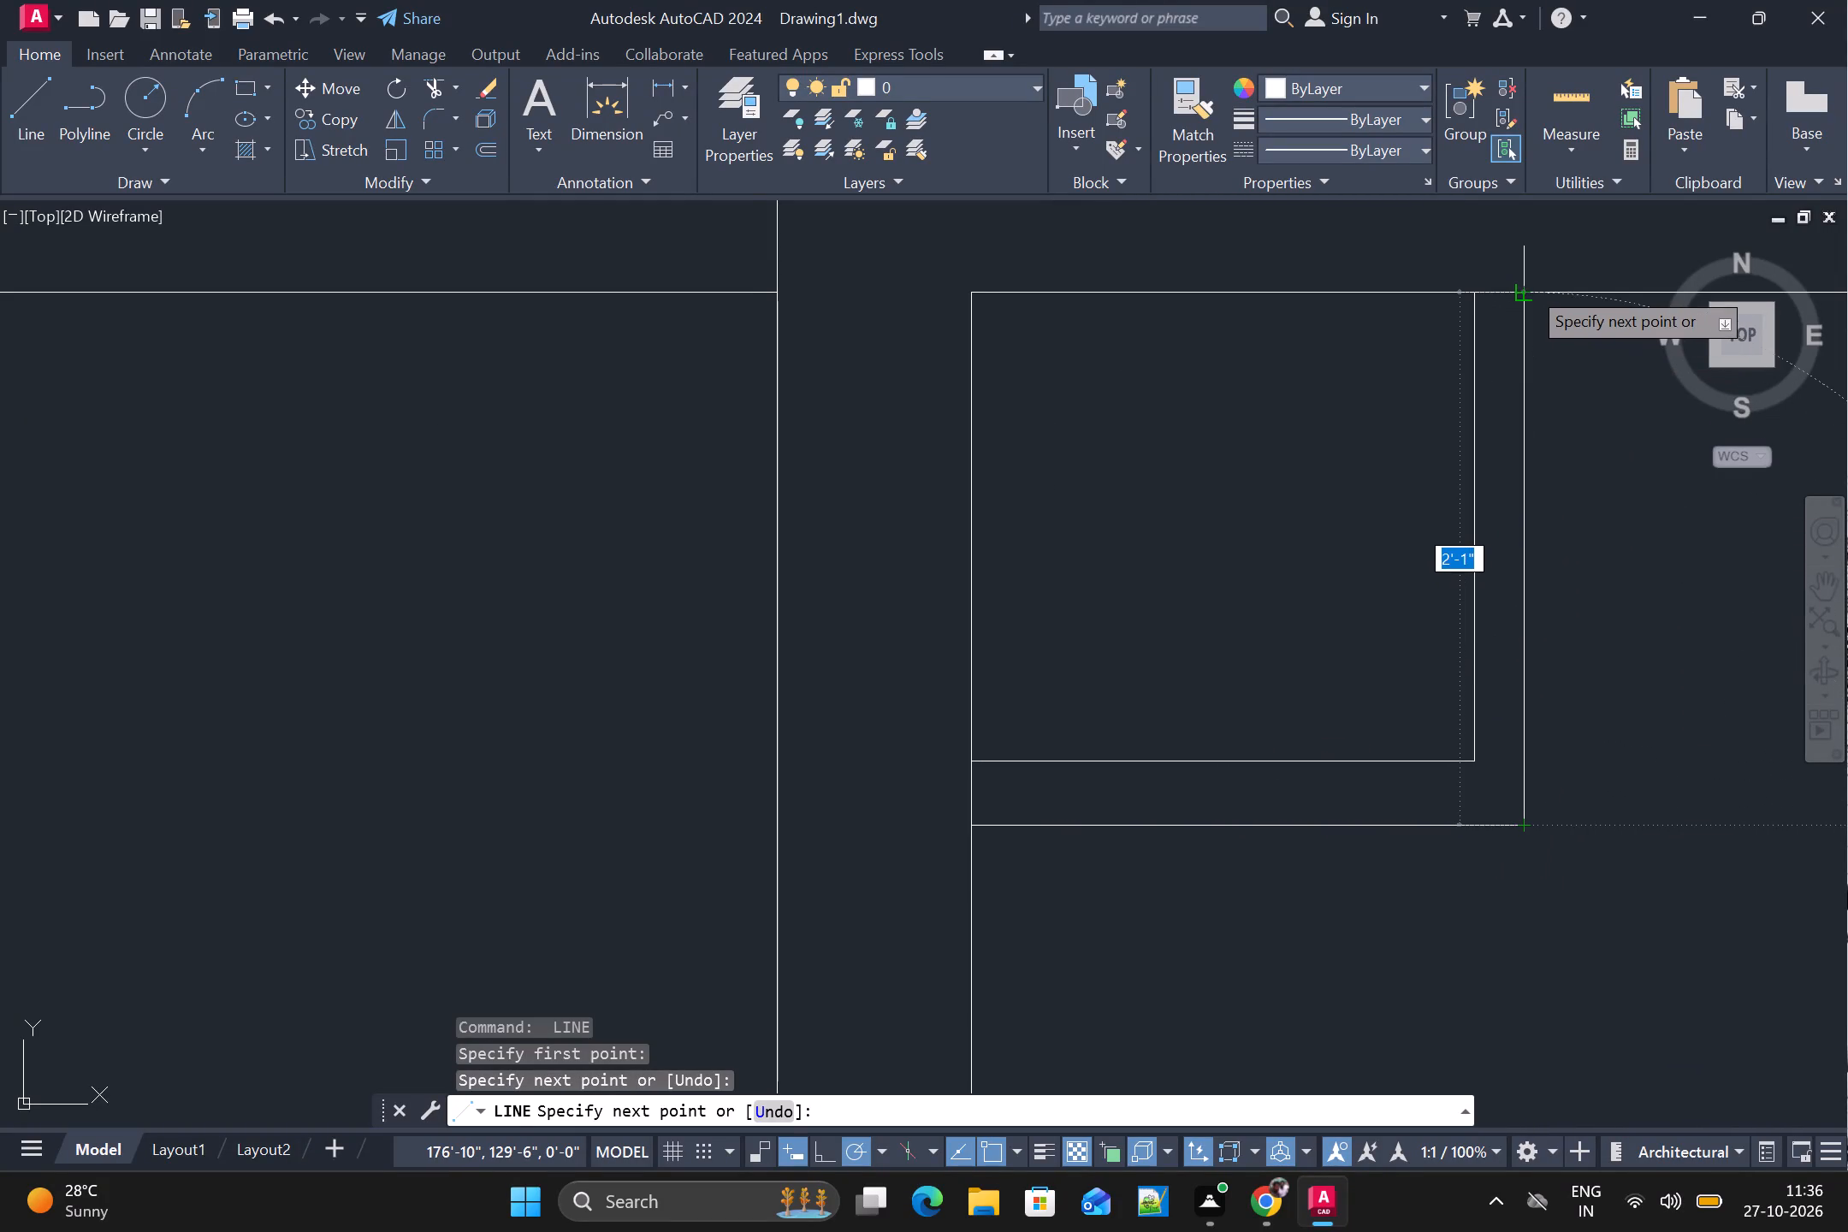
pyautogui.keyDown('alt'); pyautogui.click(1528, 292); pyautogui.keyUp('alt')
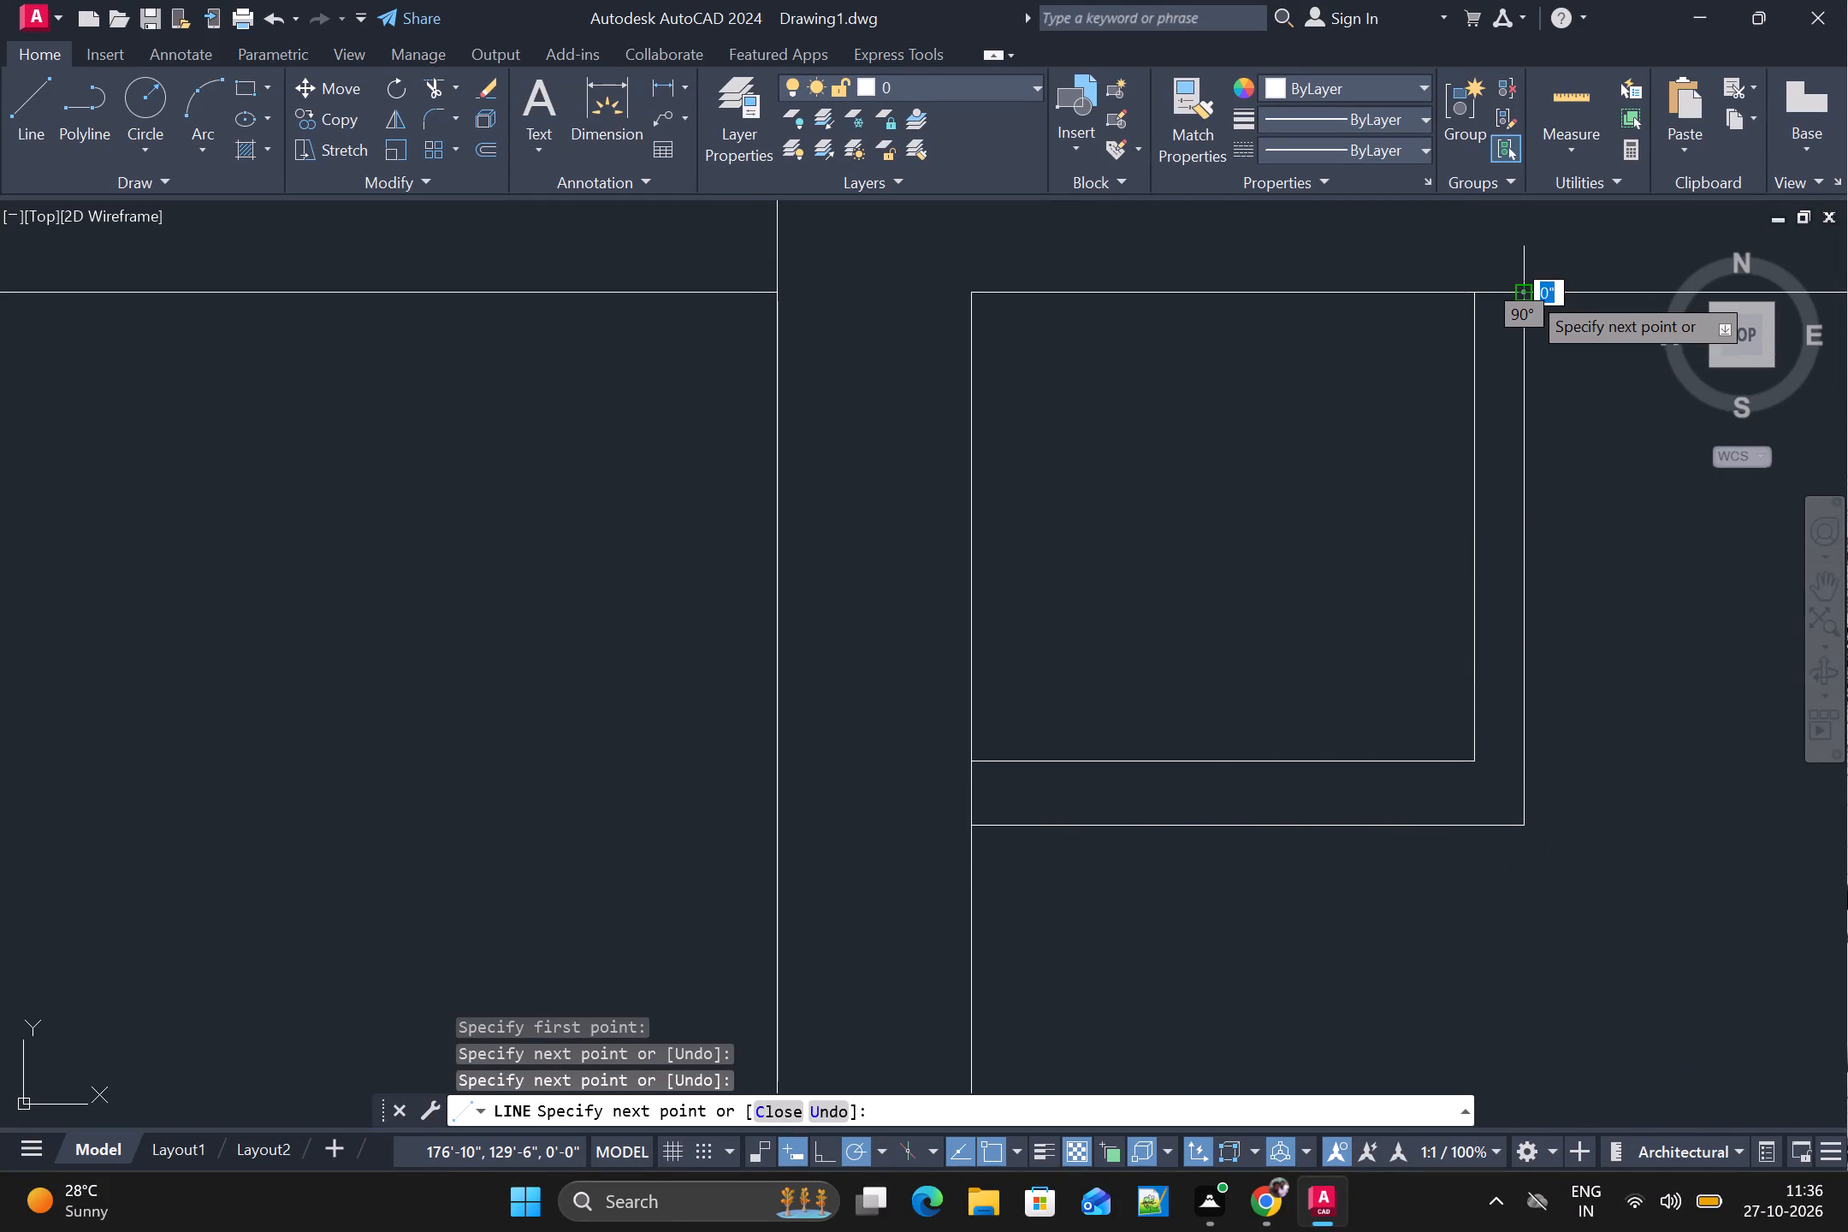
pyautogui.press('space')
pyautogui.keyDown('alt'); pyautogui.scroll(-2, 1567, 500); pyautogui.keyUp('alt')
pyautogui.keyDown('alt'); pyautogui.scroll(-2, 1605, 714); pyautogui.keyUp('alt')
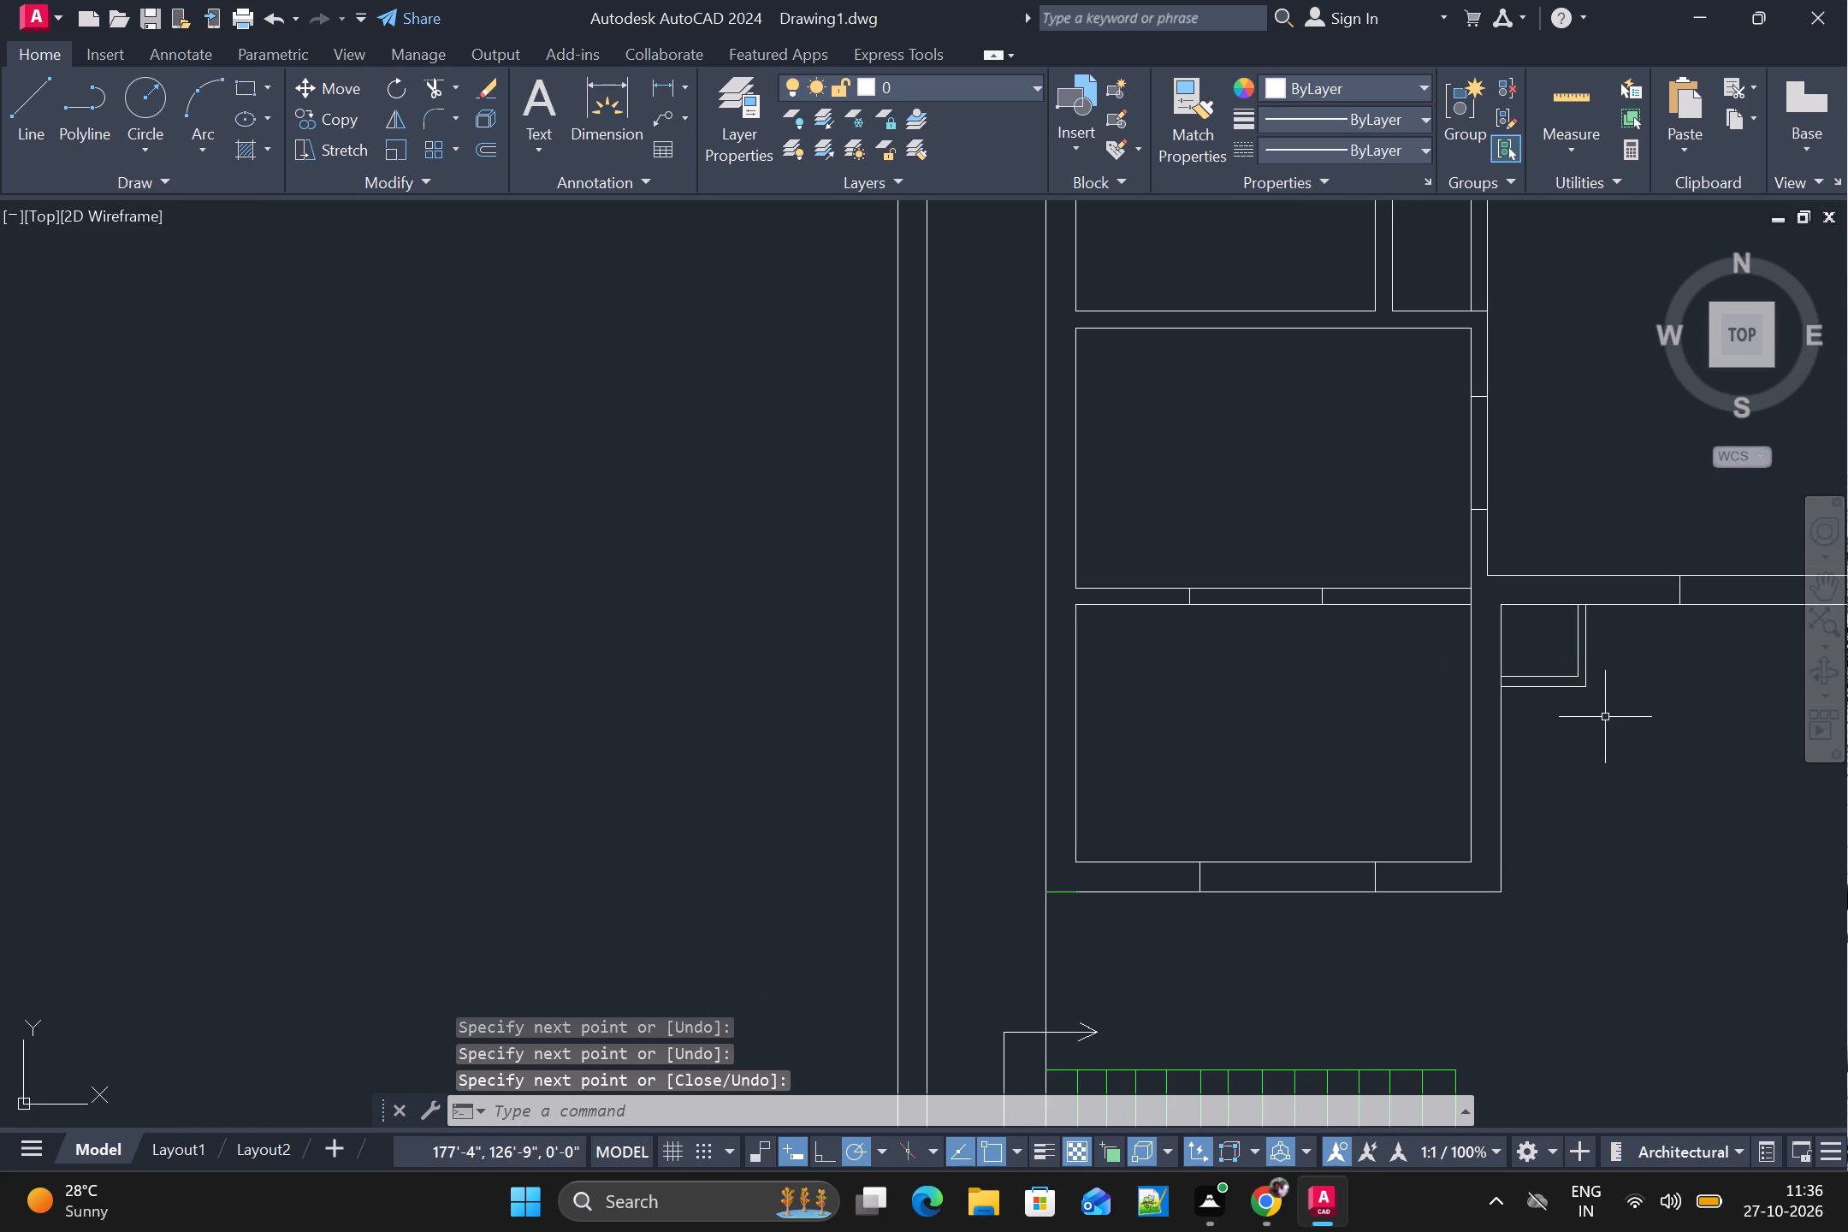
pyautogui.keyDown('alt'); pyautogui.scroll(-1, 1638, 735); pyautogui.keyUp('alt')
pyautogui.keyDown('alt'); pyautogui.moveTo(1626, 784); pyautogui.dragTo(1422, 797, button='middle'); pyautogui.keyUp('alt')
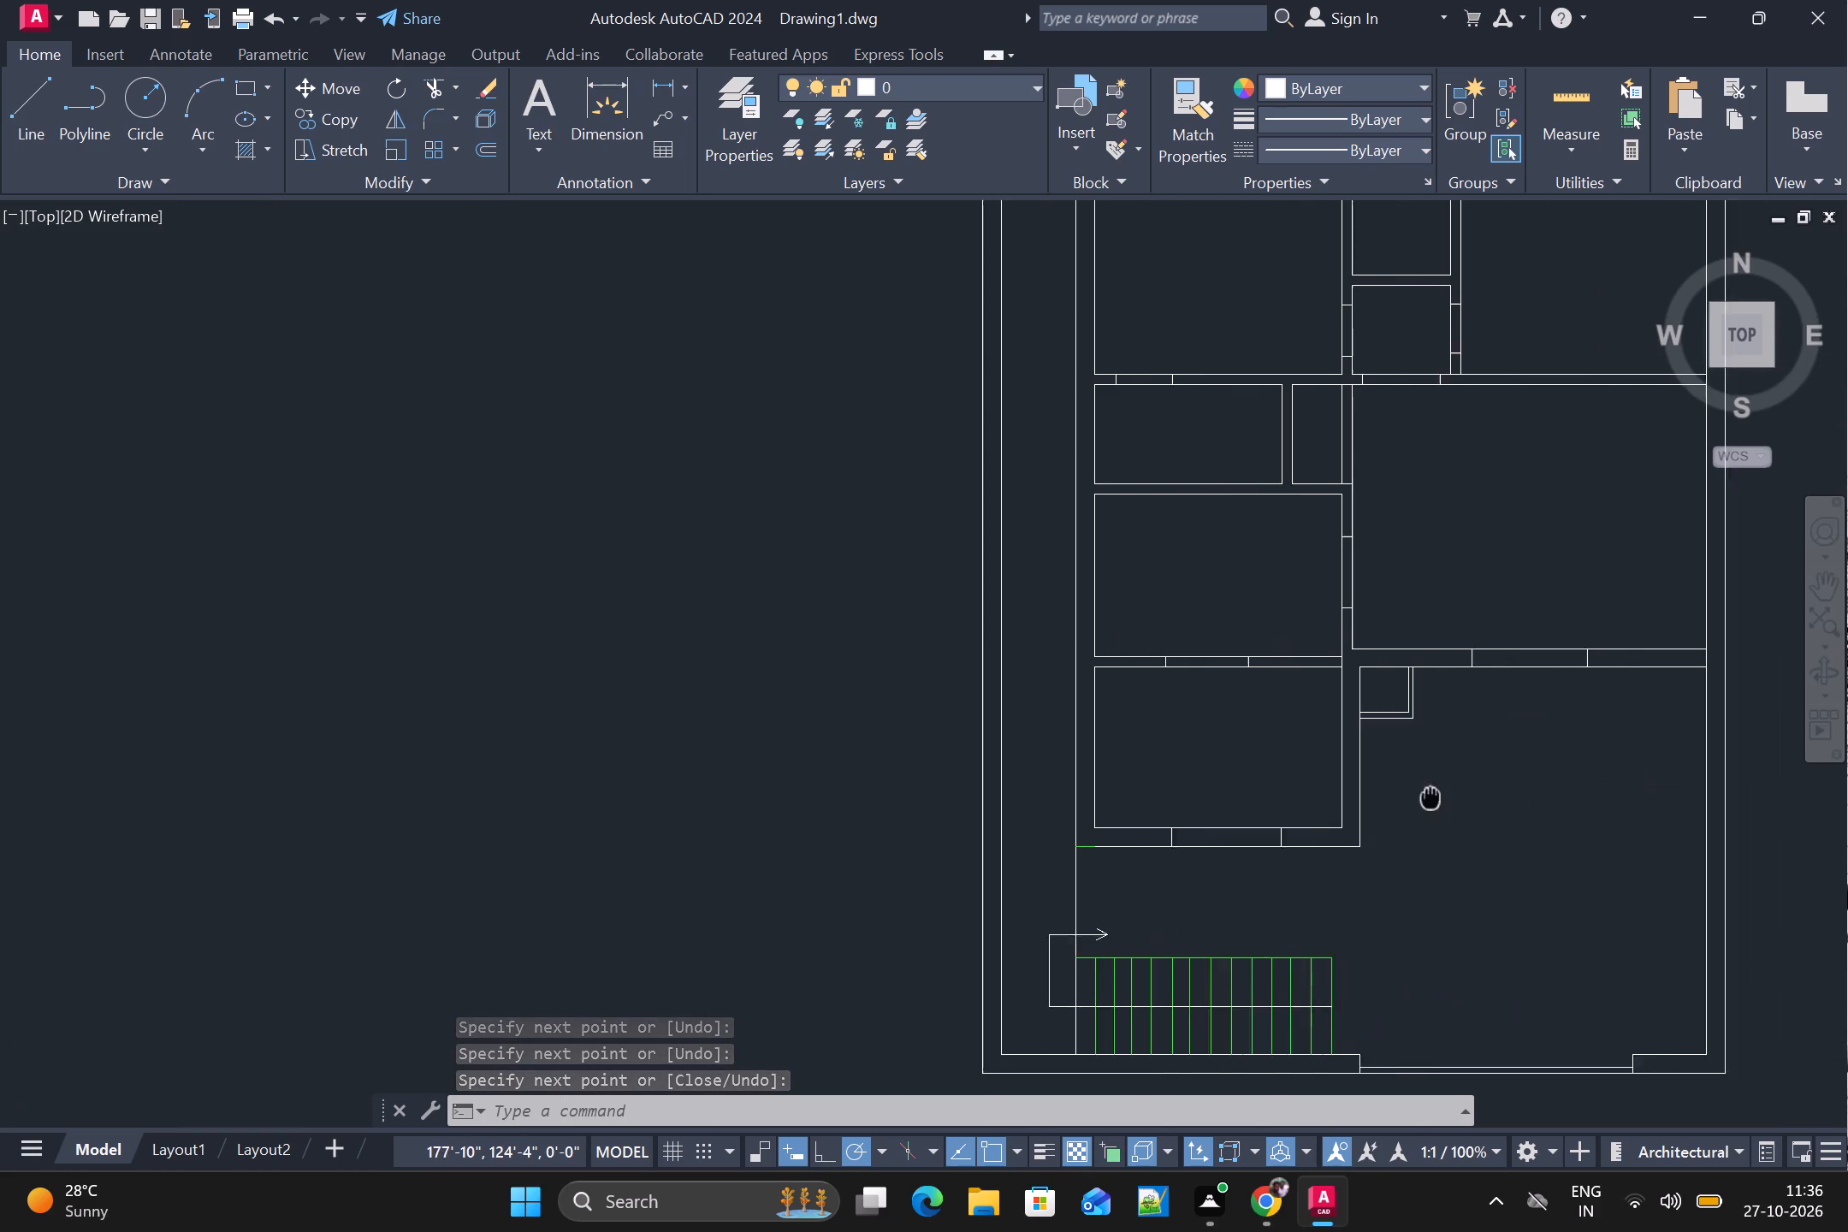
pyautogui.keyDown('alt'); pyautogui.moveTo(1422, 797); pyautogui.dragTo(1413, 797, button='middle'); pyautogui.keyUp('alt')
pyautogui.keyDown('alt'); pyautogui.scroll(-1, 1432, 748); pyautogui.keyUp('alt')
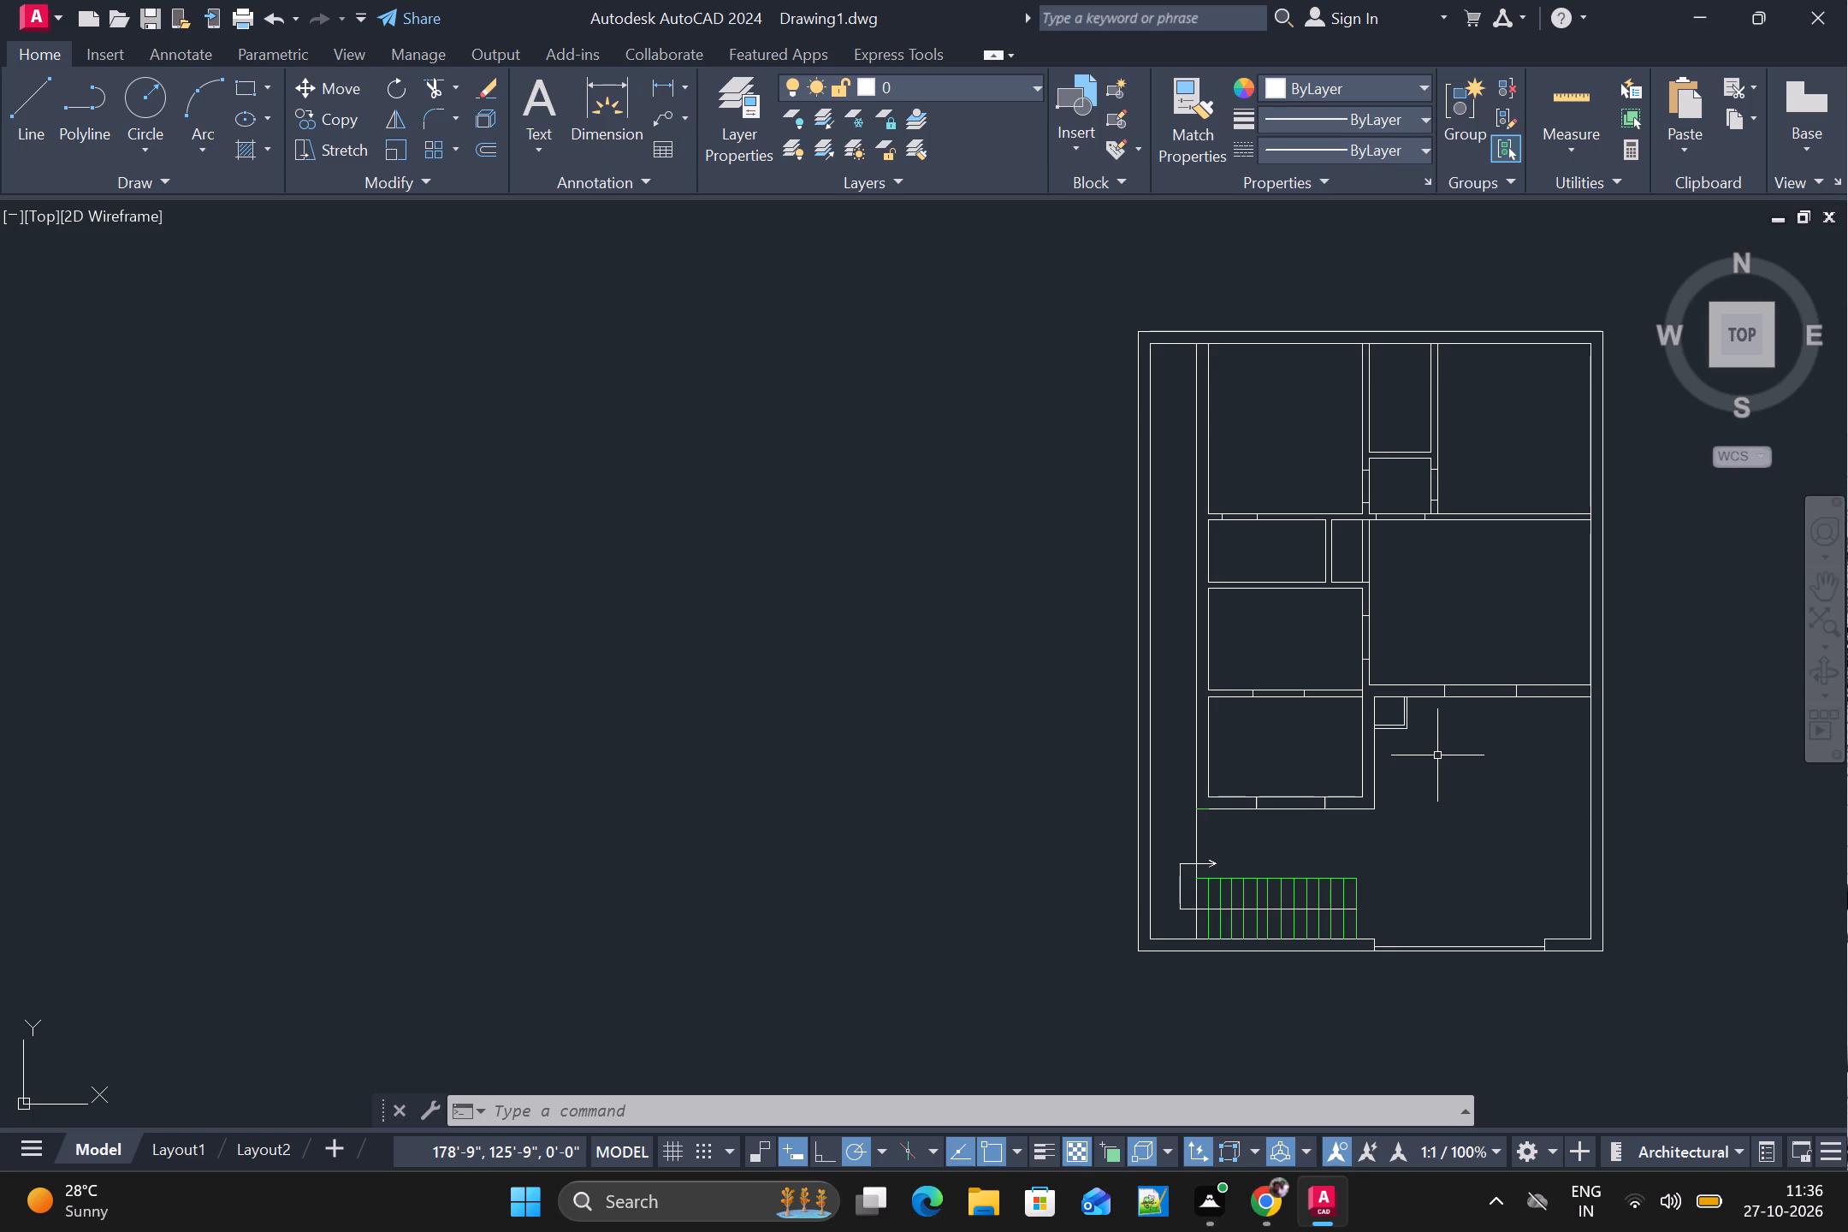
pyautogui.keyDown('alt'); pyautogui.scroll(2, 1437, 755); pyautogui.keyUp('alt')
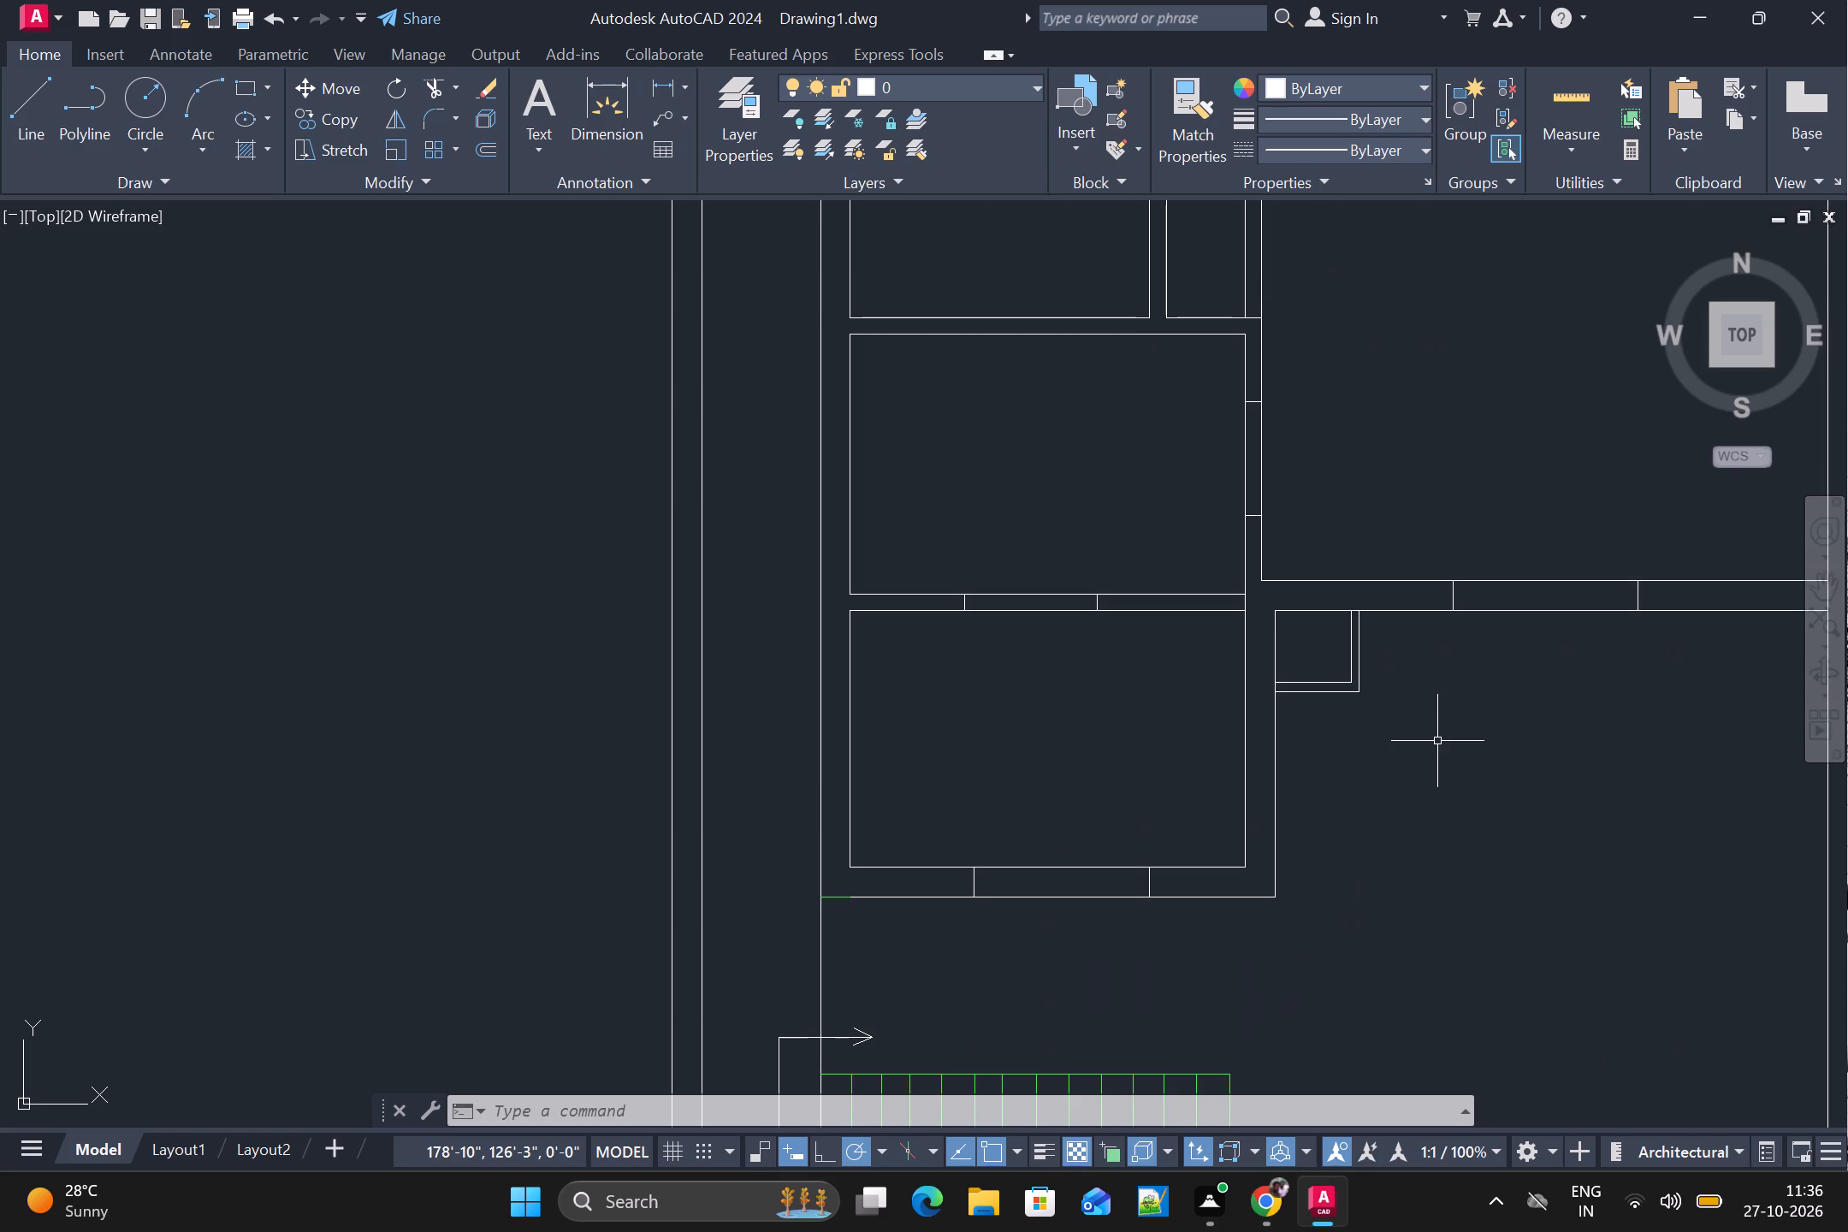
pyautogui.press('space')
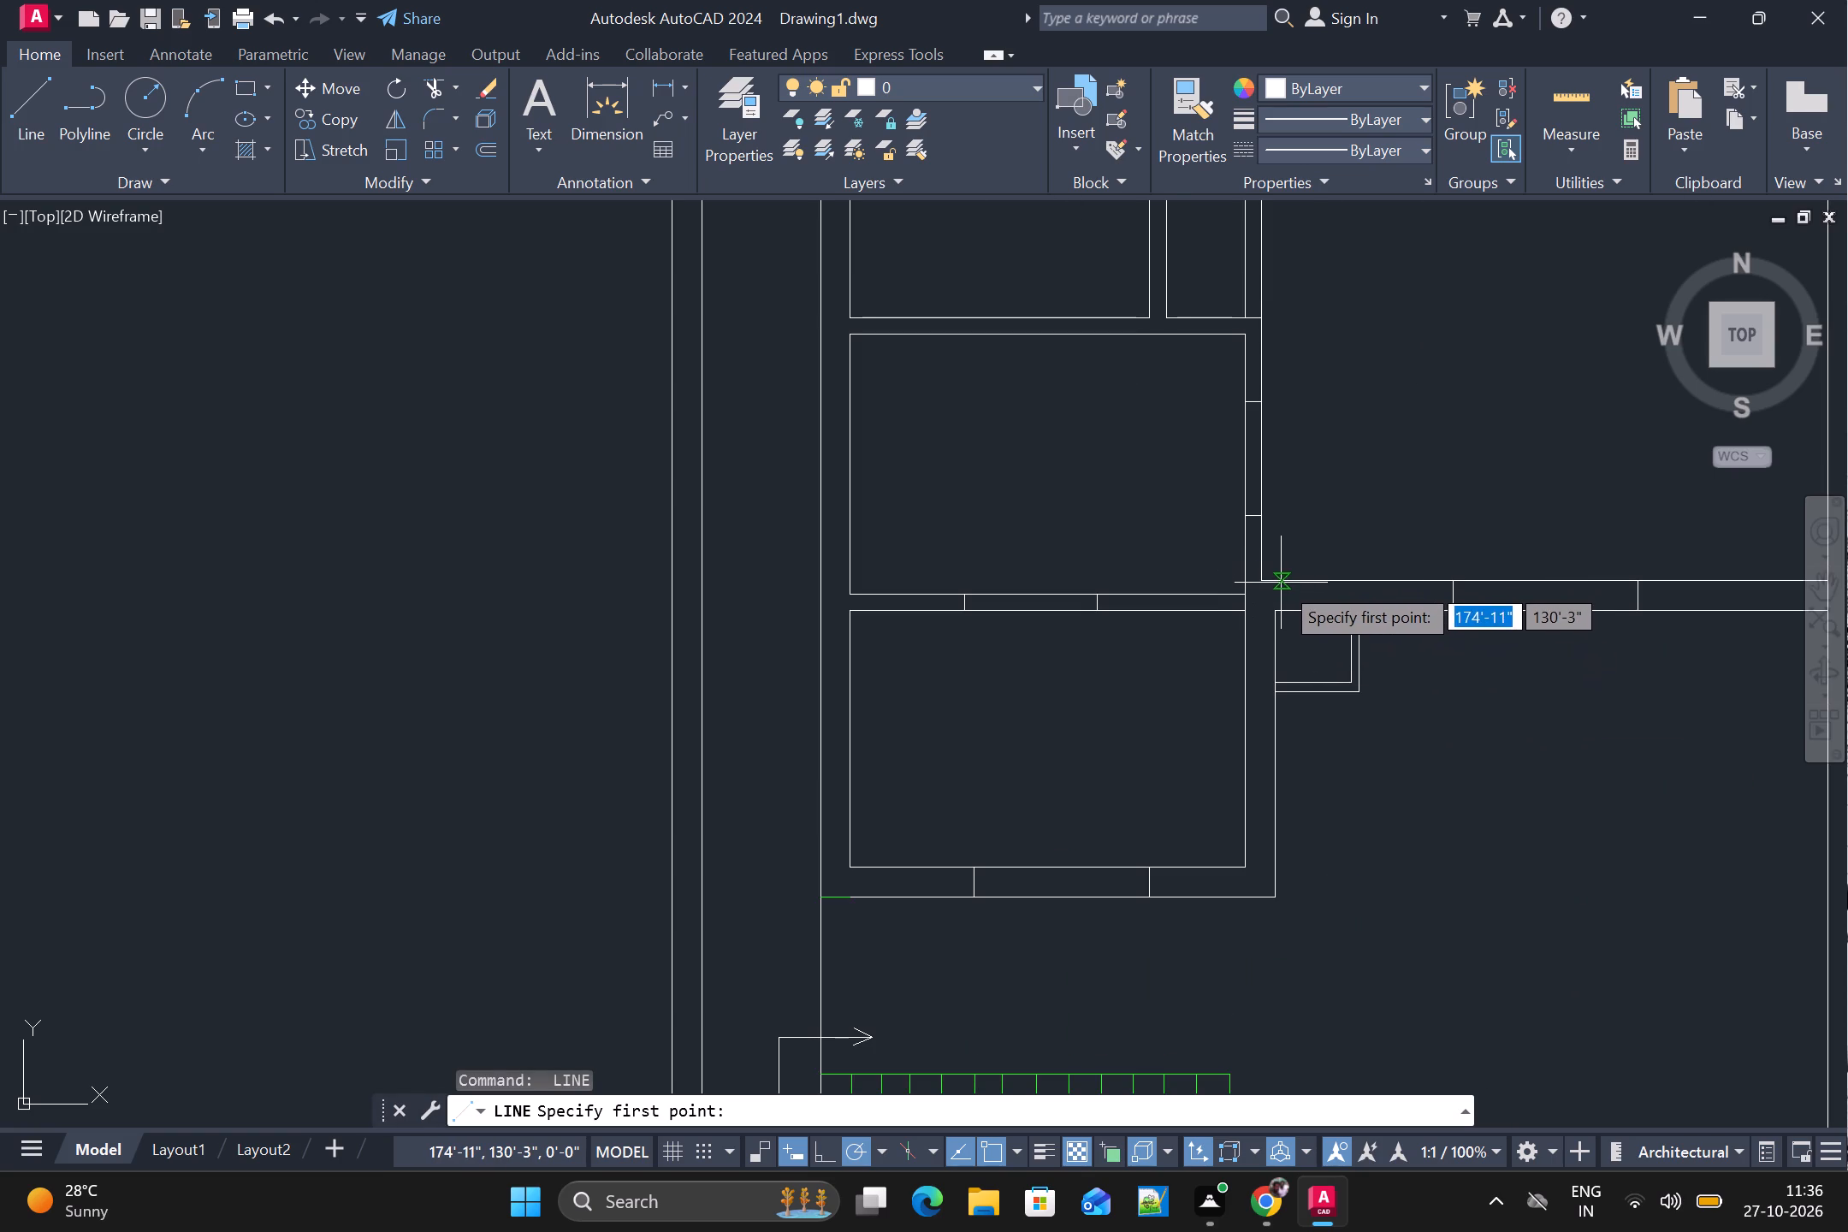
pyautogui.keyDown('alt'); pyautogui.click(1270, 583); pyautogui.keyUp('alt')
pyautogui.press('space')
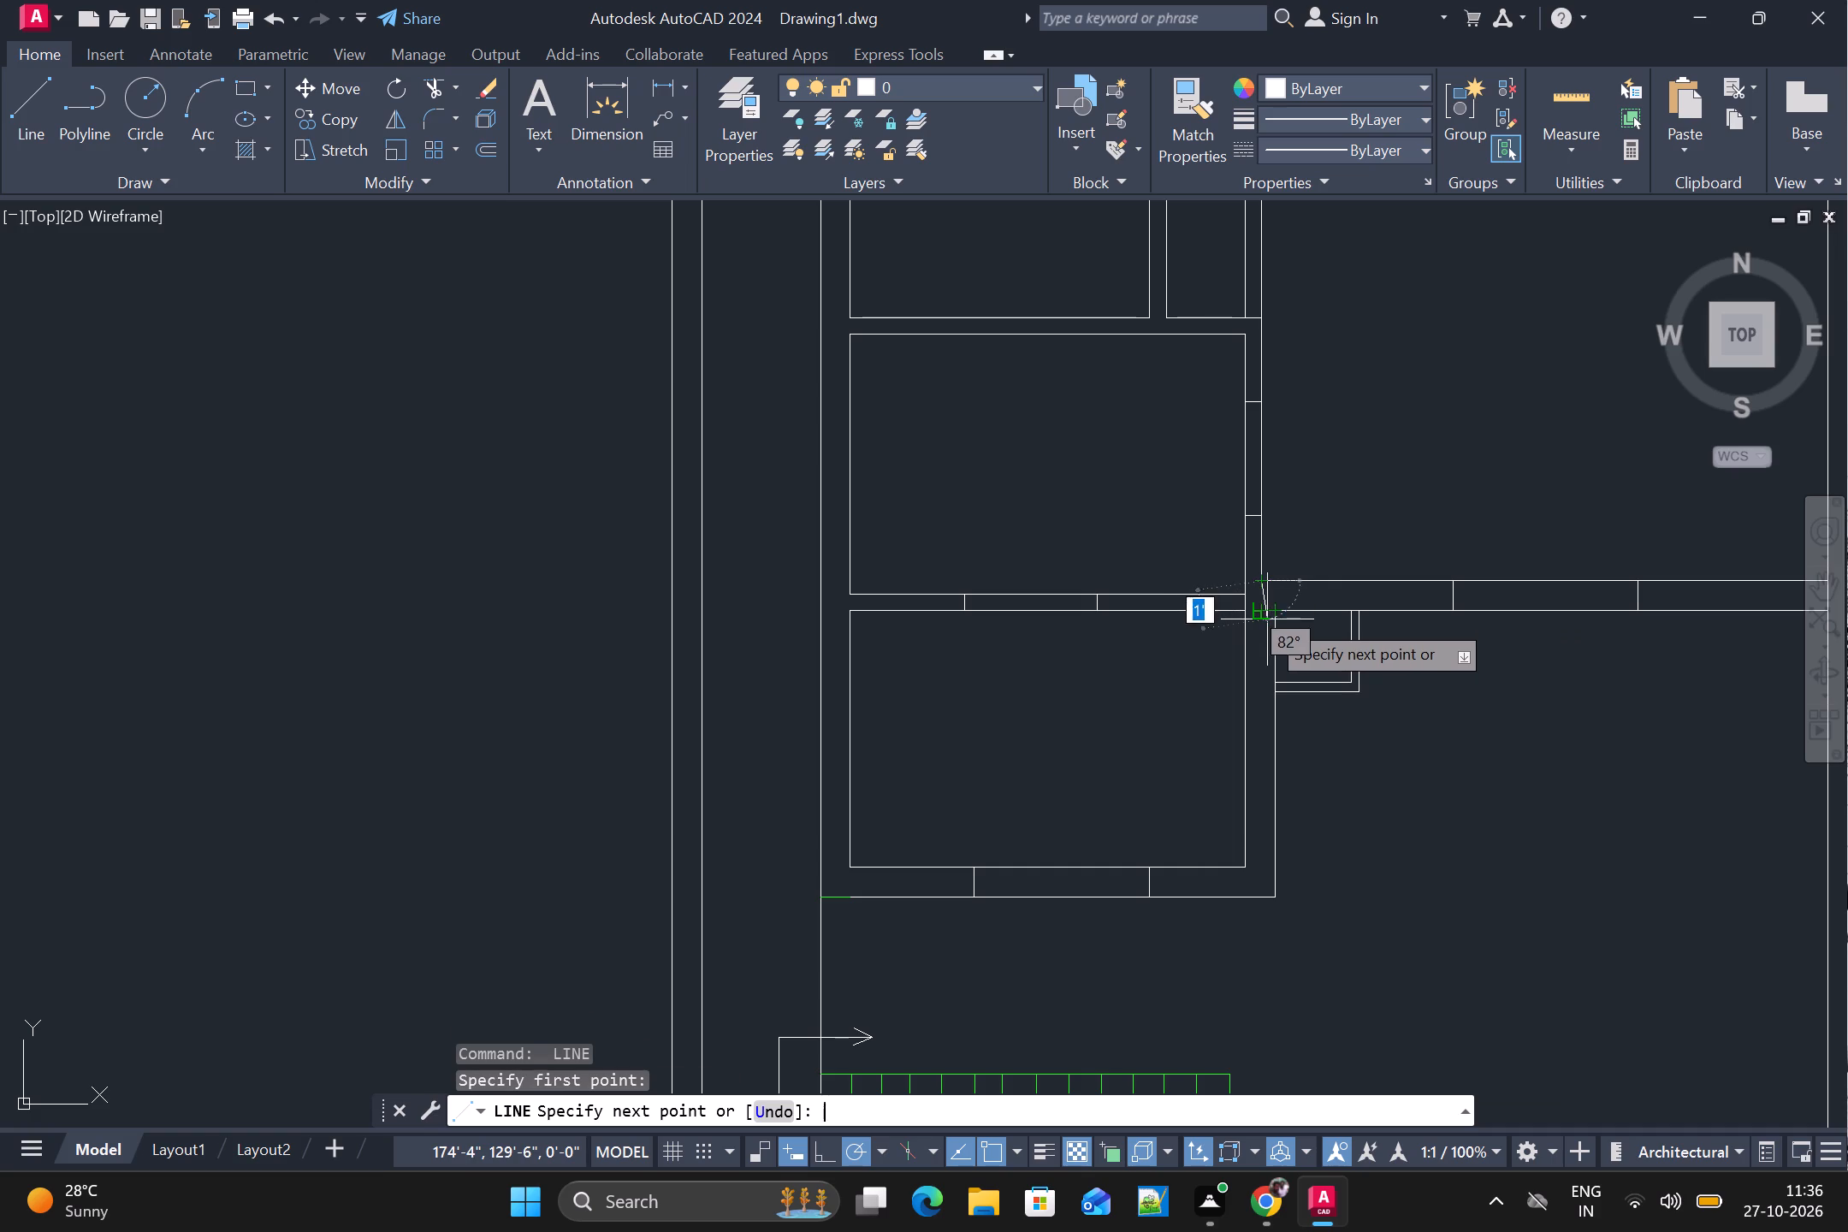
# Draw two short vertical lines about 2'-6" apart across the 9" wall south of the large east room, near its west end.
pyautogui.press('space')
pyautogui.keyDown('alt'); pyautogui.click(1278, 580); pyautogui.keyUp('alt')
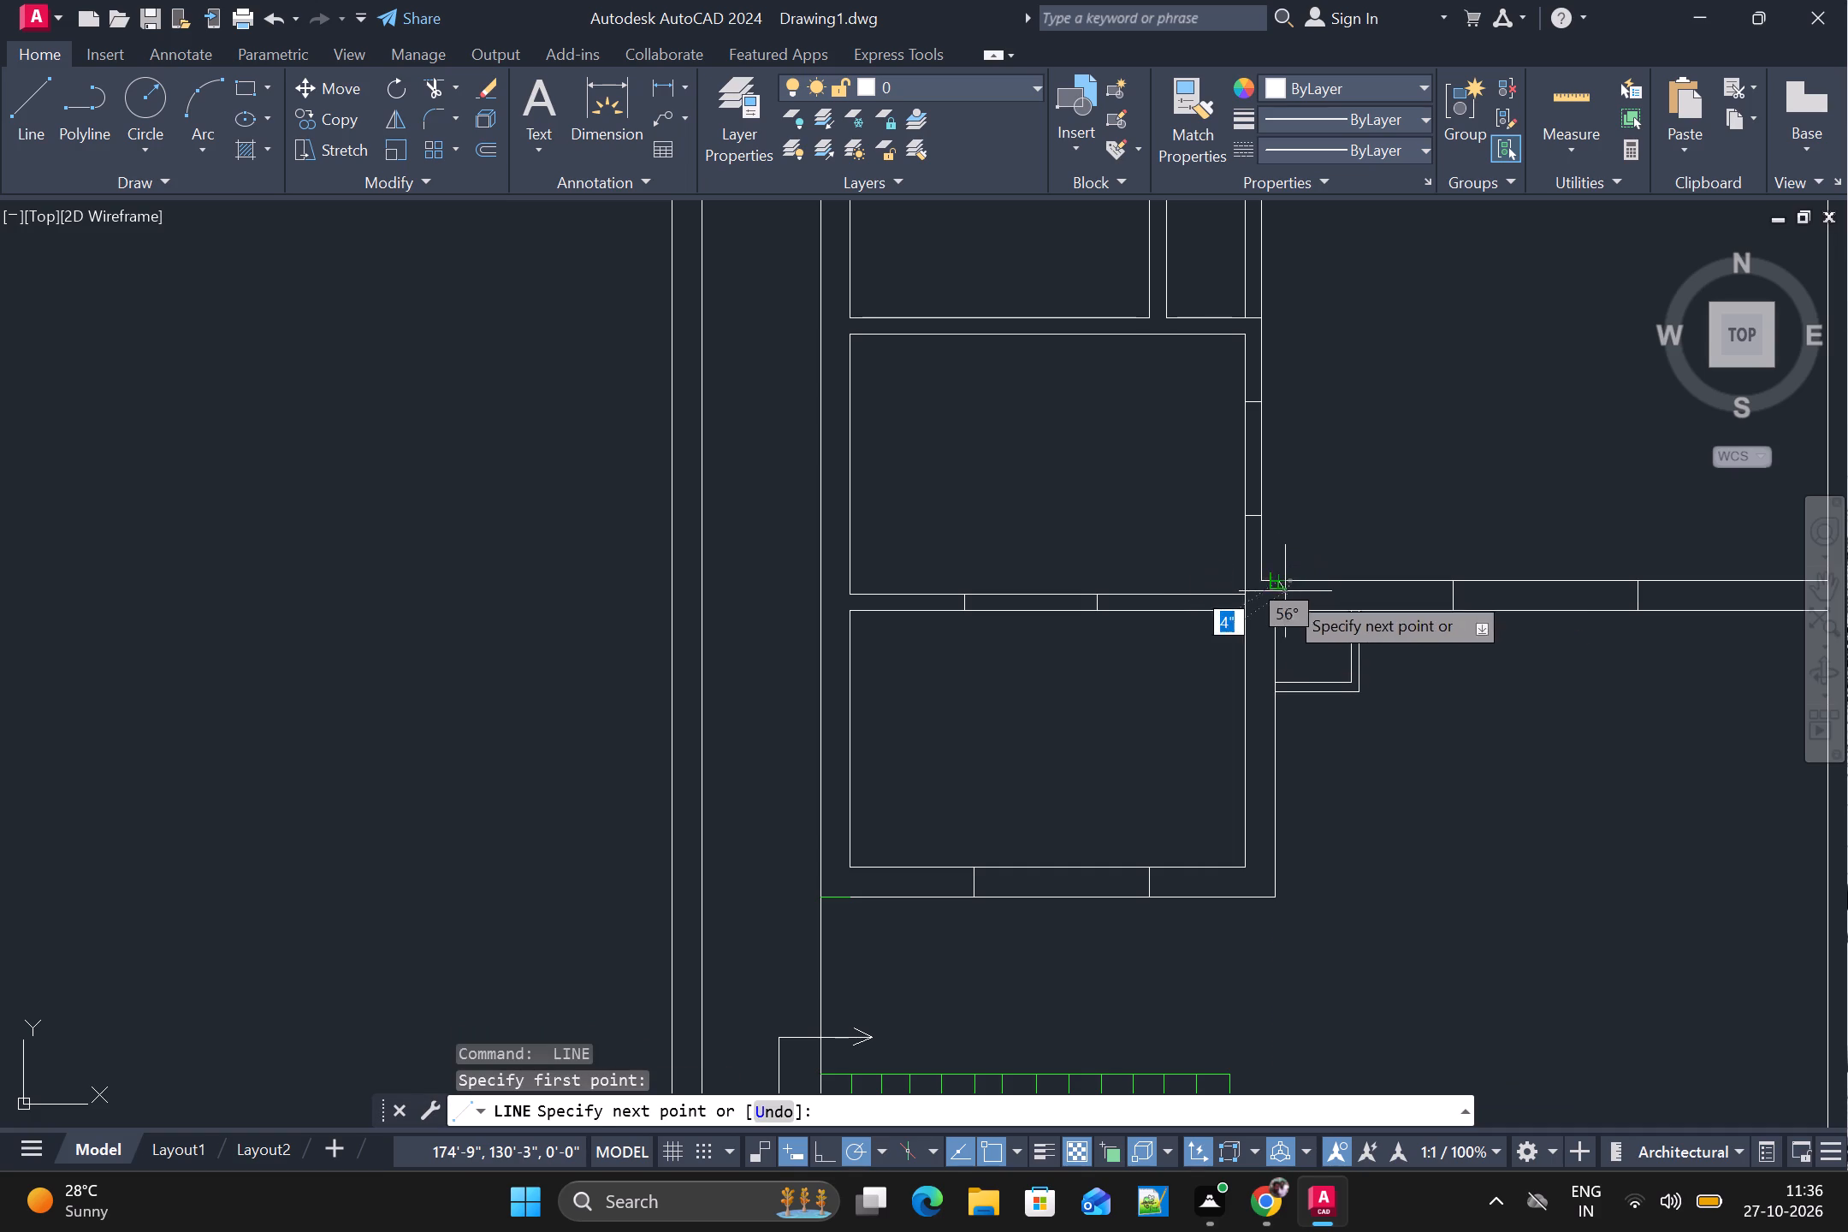
pyautogui.keyDown('alt'); pyautogui.click(1277, 608); pyautogui.keyUp('alt')
pyautogui.press('space')
pyautogui.keyDown('alt'); pyautogui.scroll(-1, 1371, 694); pyautogui.keyUp('alt')
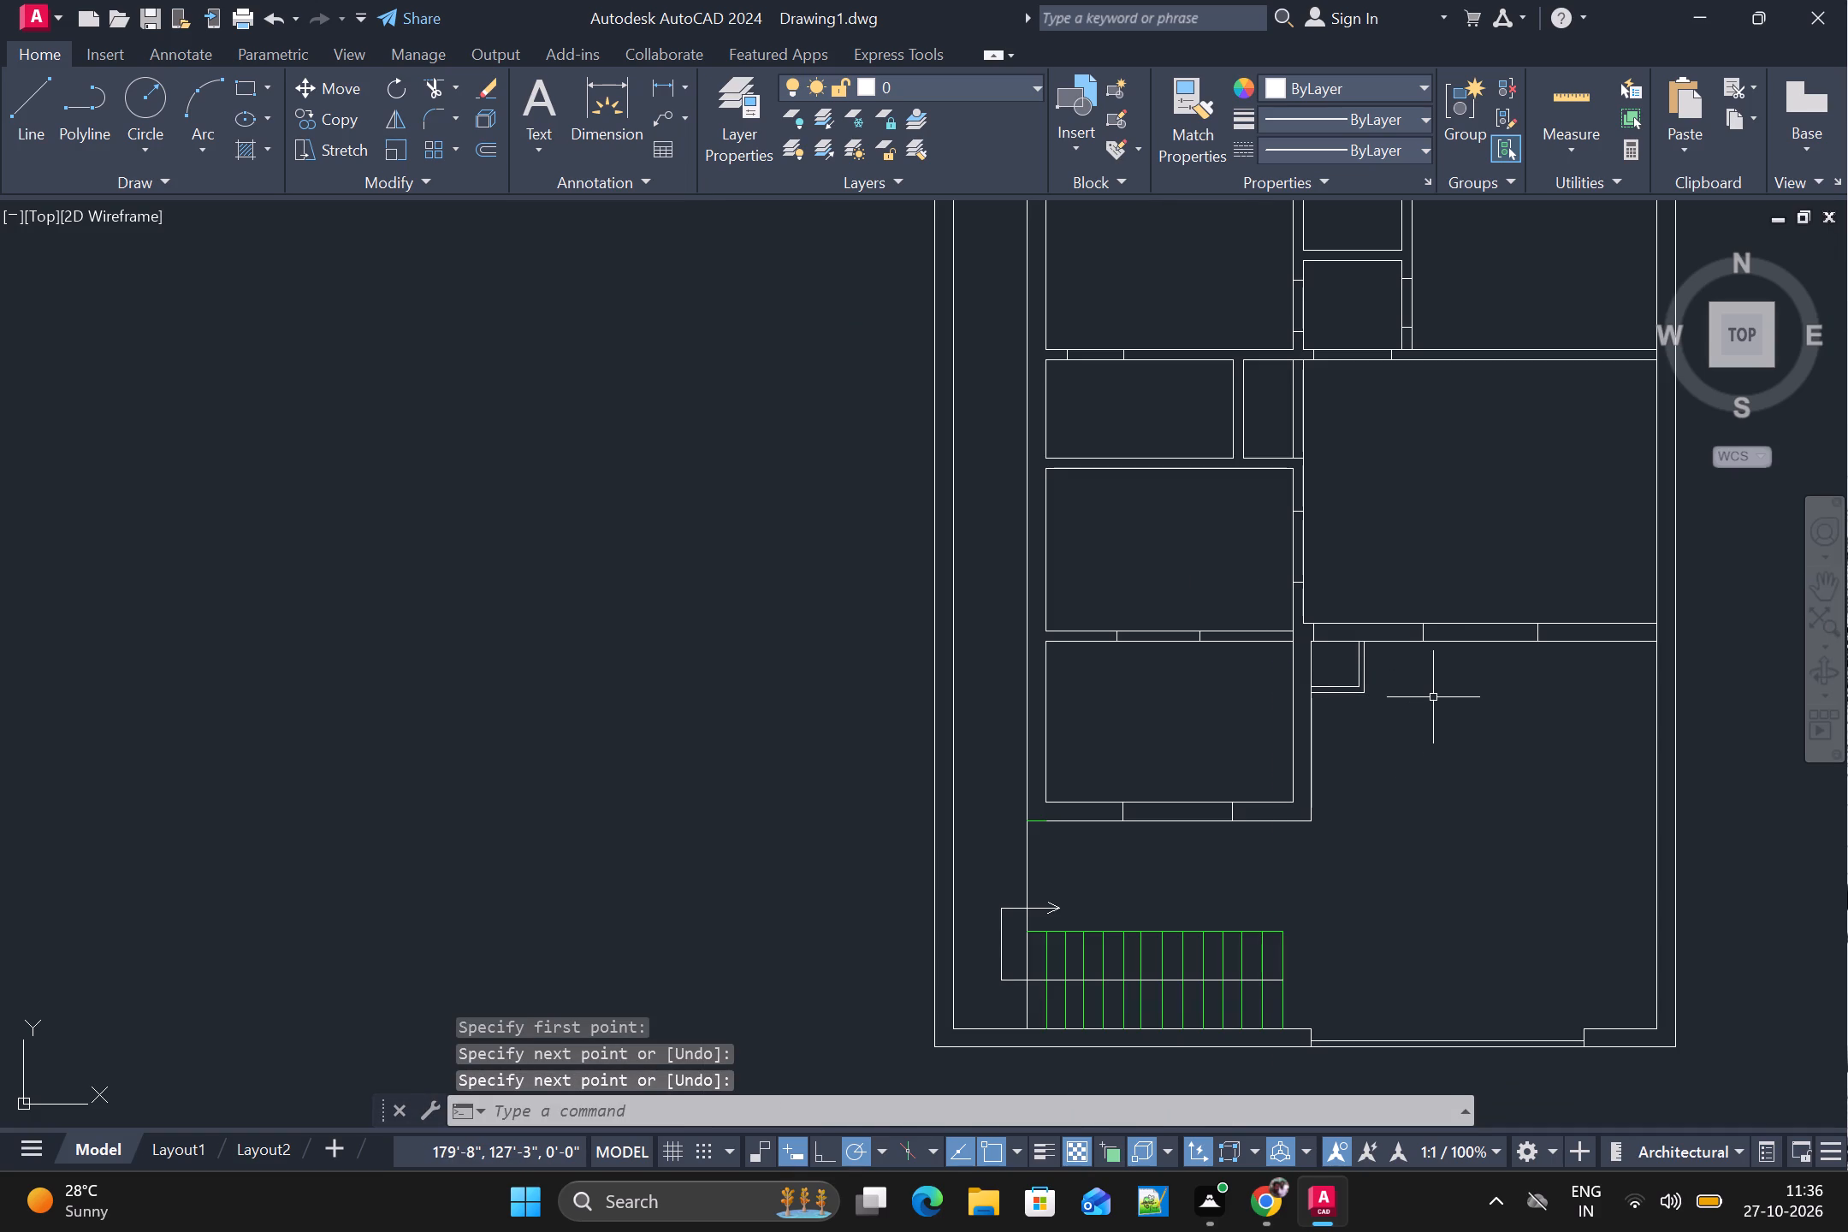
pyautogui.press('space')
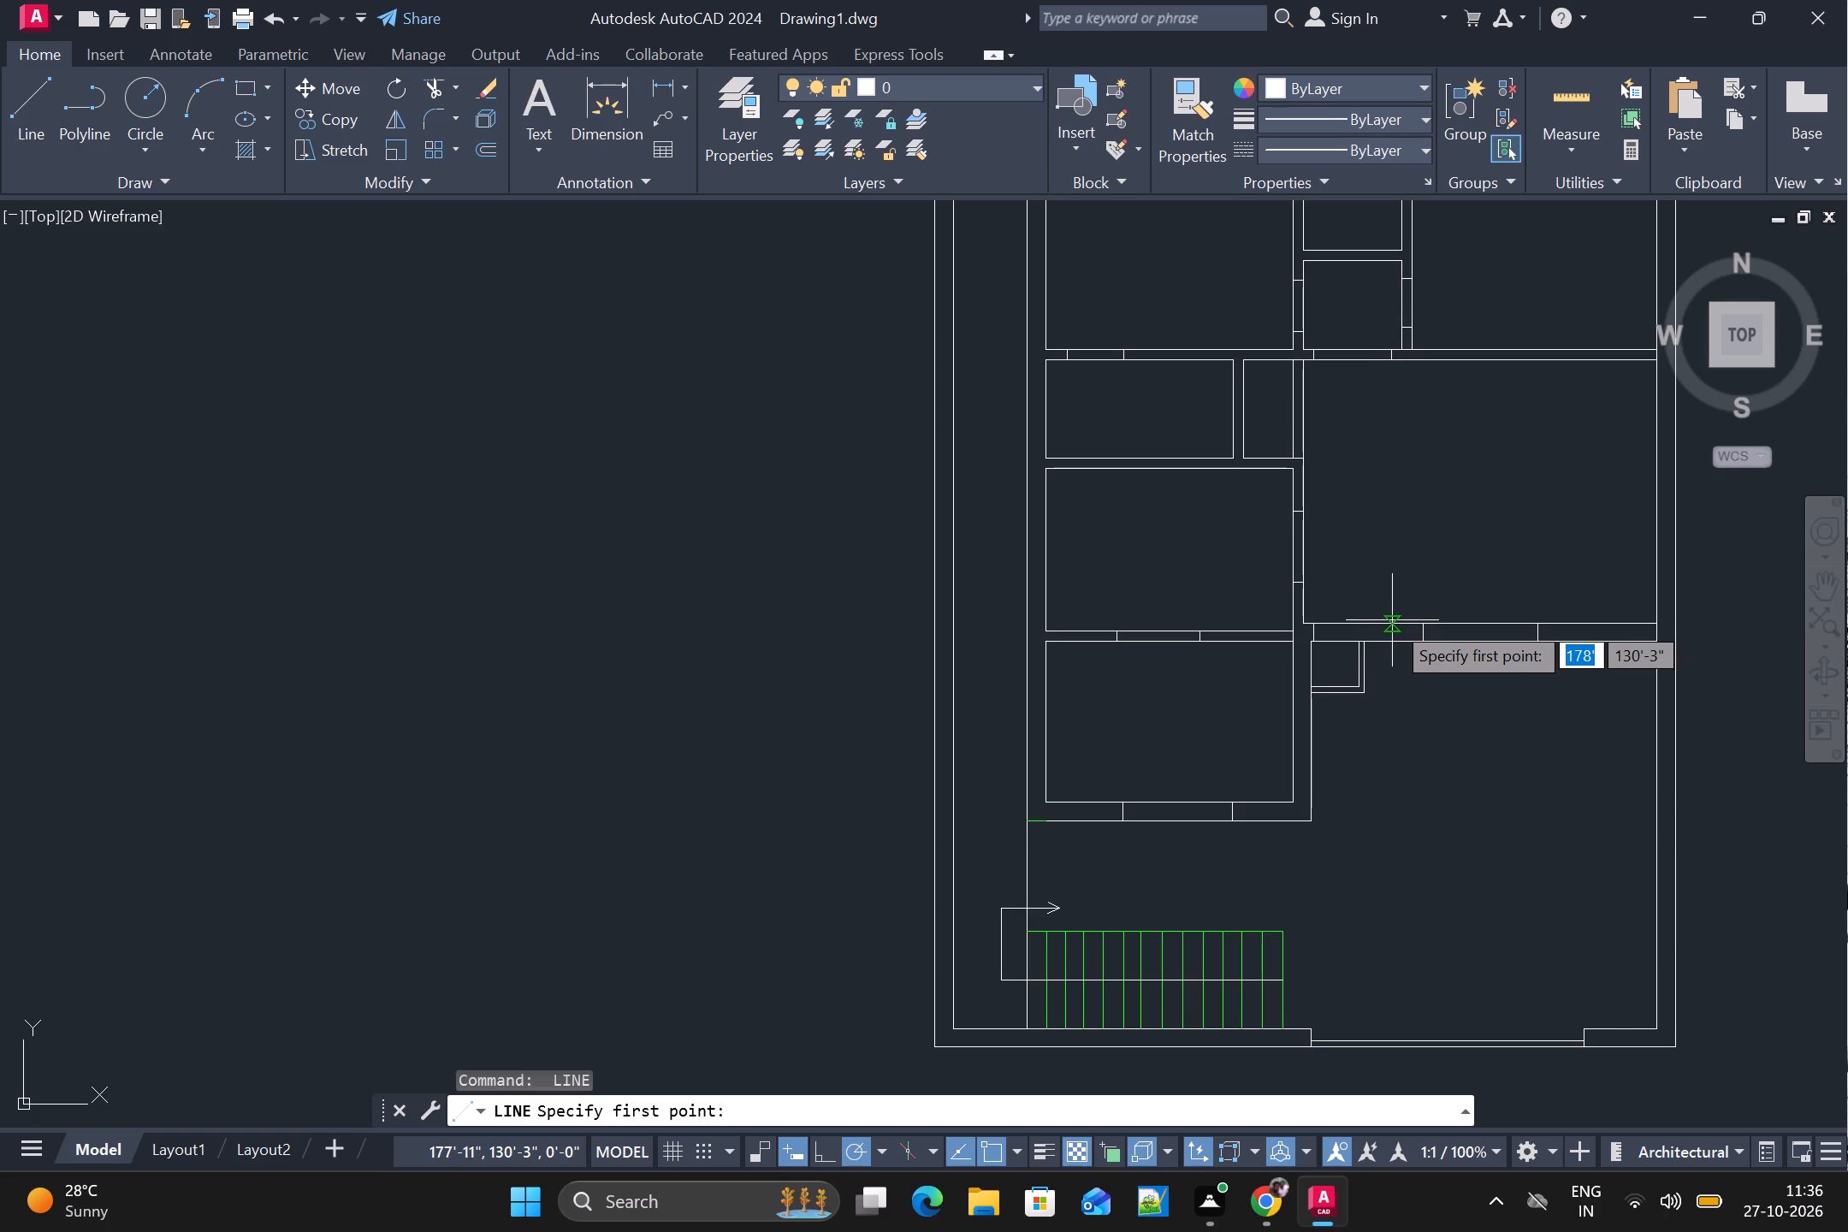
pyautogui.keyDown('alt'); pyautogui.scroll(1, 1392, 628); pyautogui.keyUp('alt')
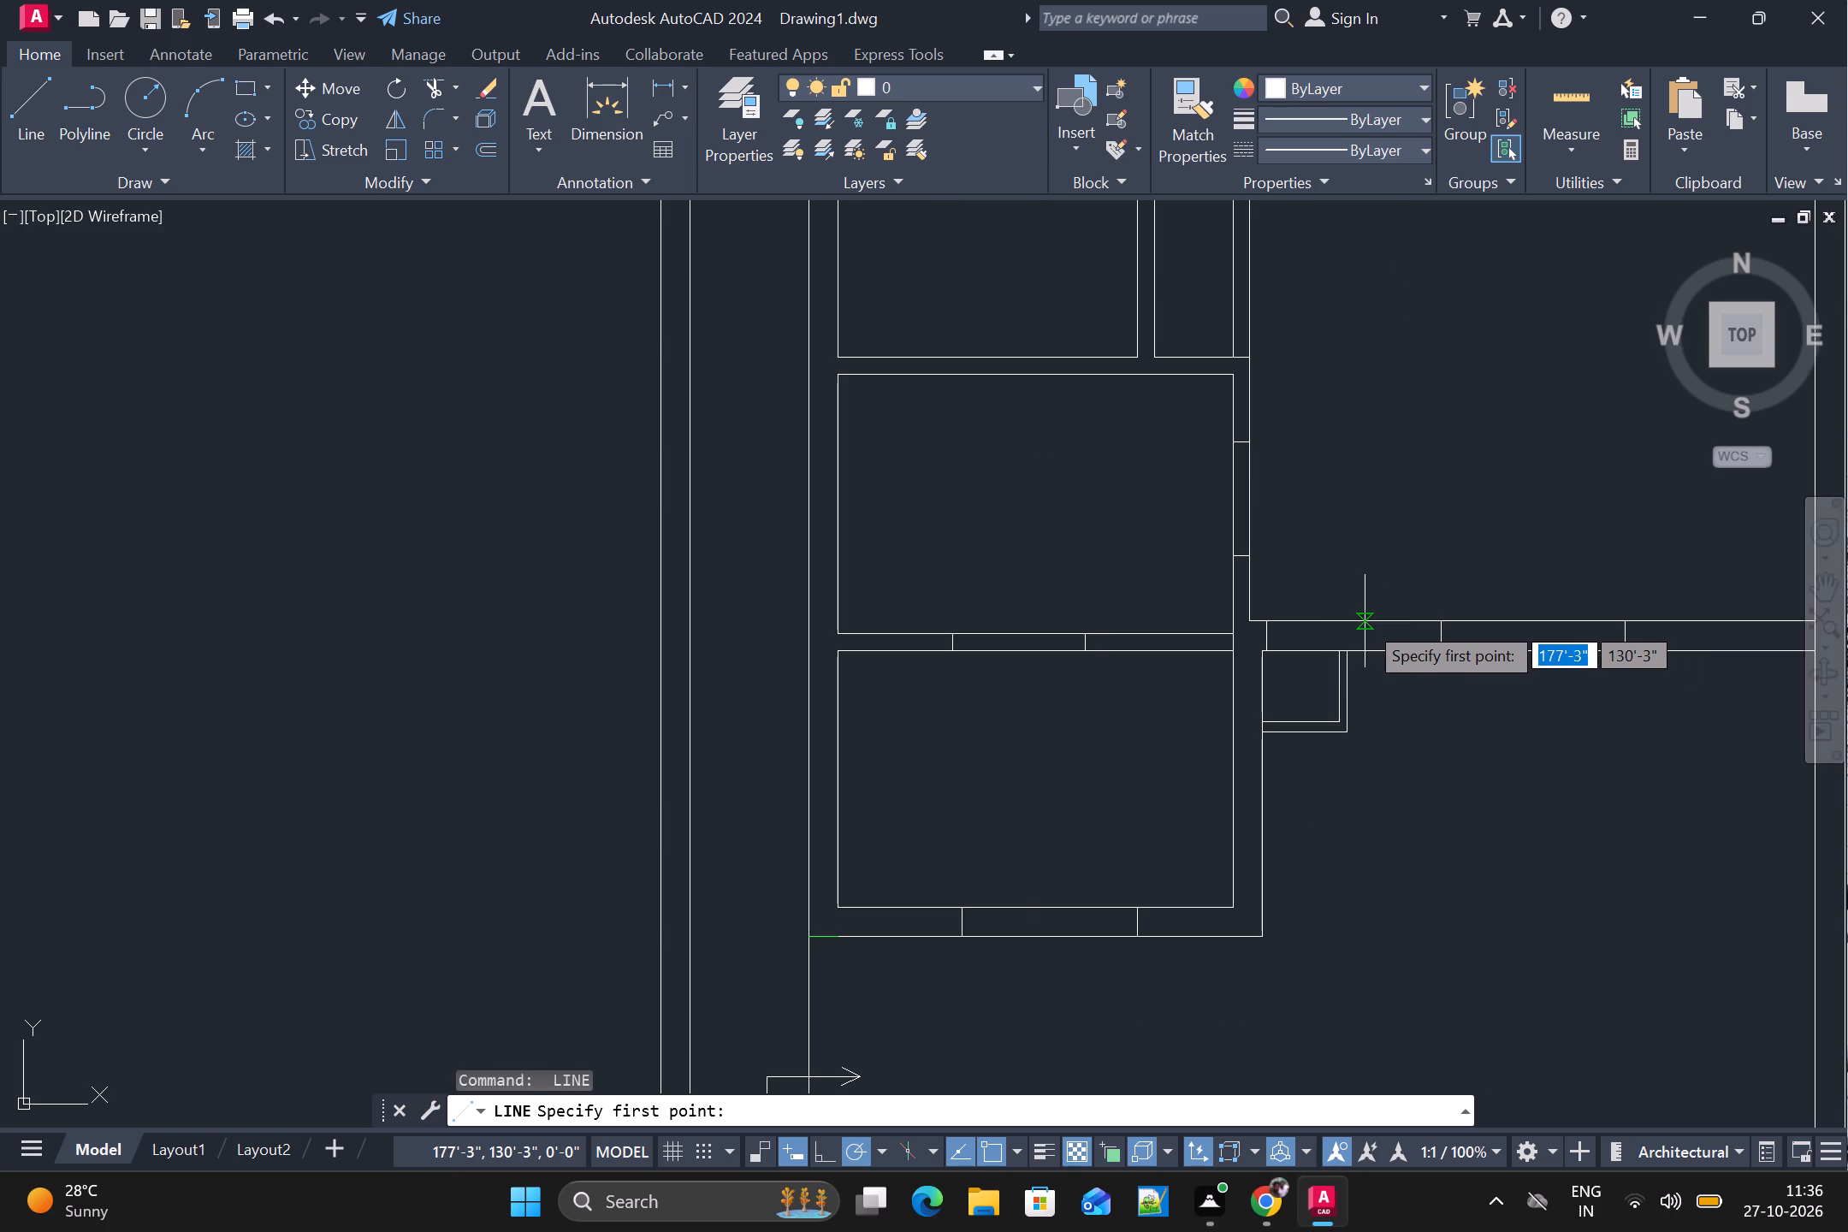
pyautogui.keyDown('alt'); pyautogui.click(1365, 621); pyautogui.keyUp('alt')
pyautogui.keyDown('alt'); pyautogui.click(1368, 647); pyautogui.keyUp('alt')
pyautogui.press('space')
pyautogui.keyDown('alt'); pyautogui.scroll(-1, 1381, 702); pyautogui.keyUp('alt')
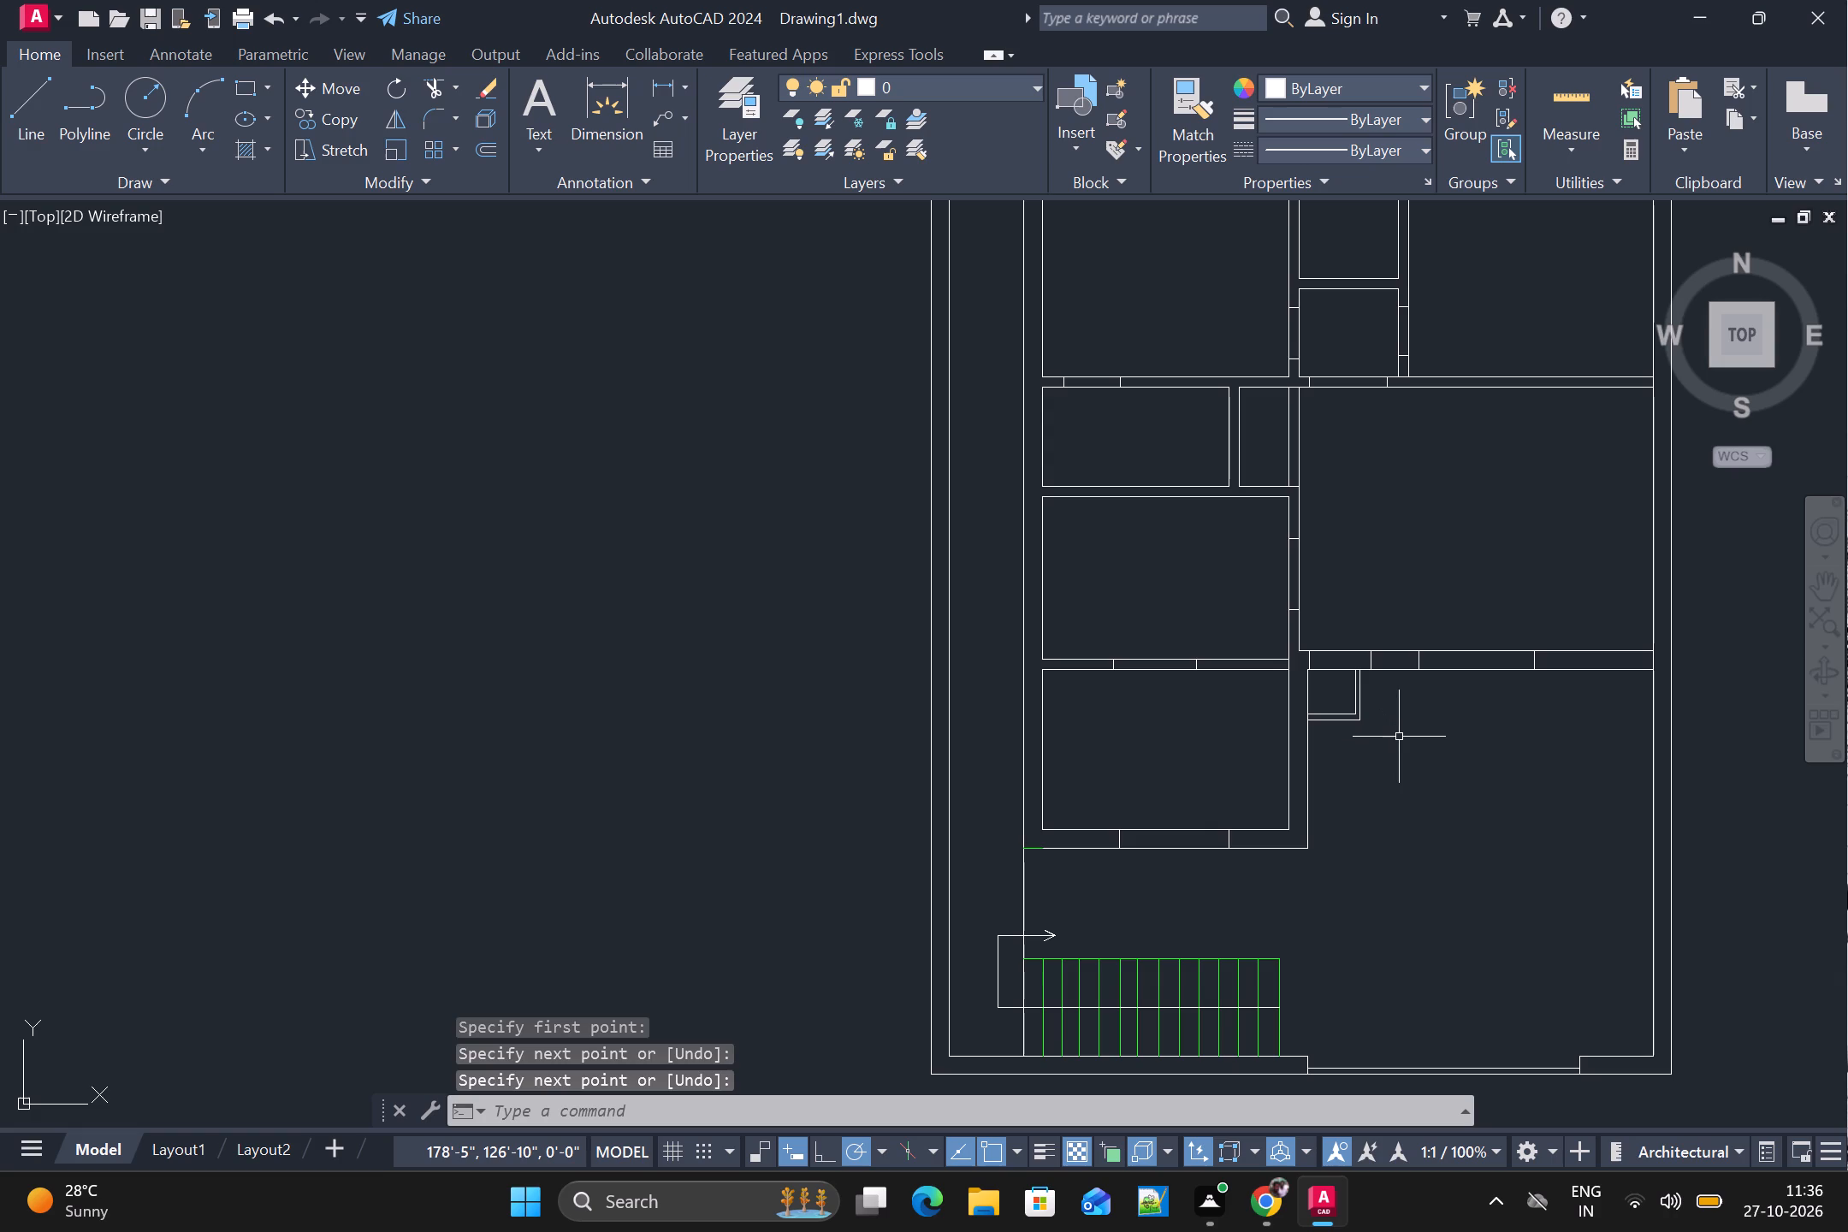
# Trim away the two short vertical lines near the middle of the 9" wall south of the large east room.
pyautogui.write('tr')
pyautogui.press('space')
pyautogui.keyDown('alt'); pyautogui.scroll(1, 1413, 693); pyautogui.keyUp('alt')
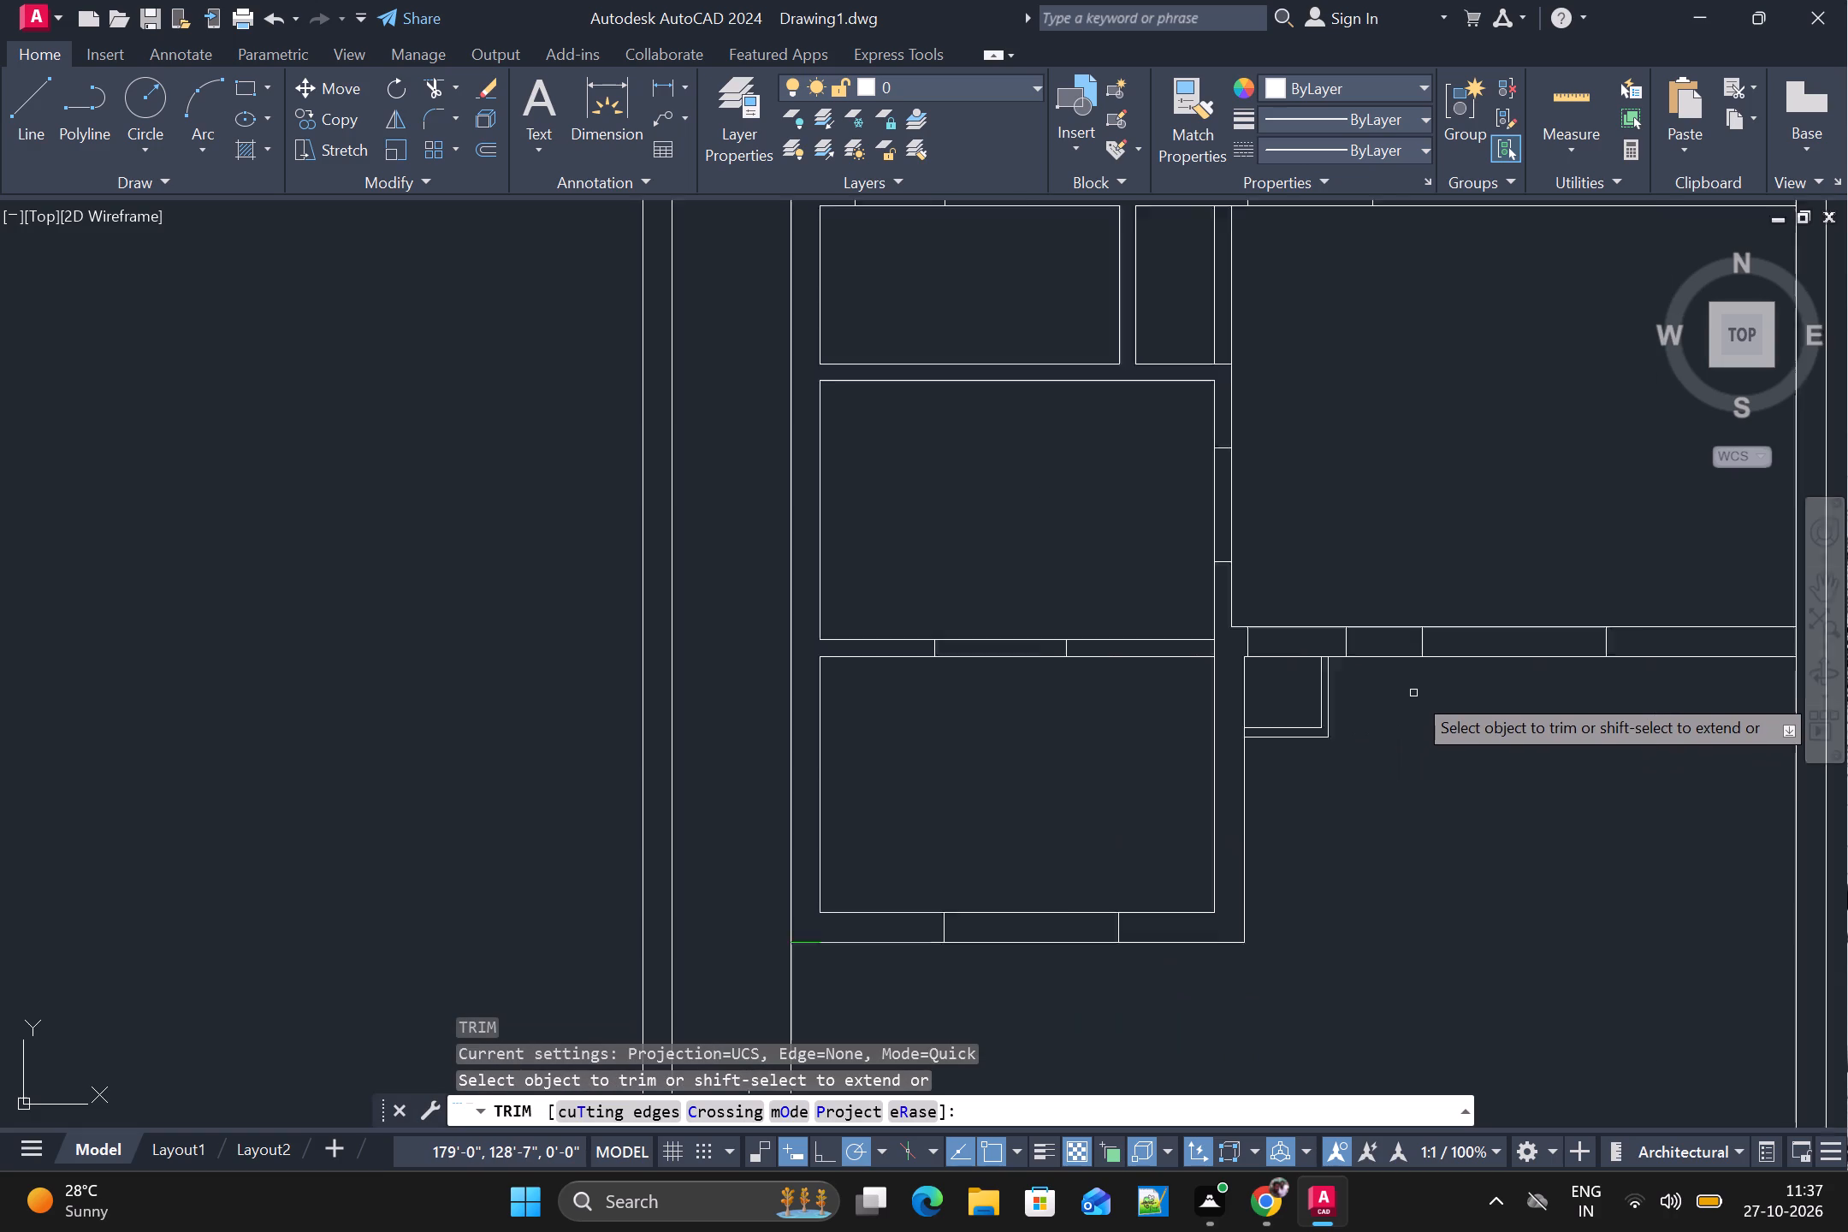
pyautogui.keyDown('alt'); pyautogui.scroll(1, 1413, 693); pyautogui.keyUp('alt')
pyautogui.keyDown('alt'); pyautogui.moveTo(1395, 606); pyautogui.dragTo(1457, 606); pyautogui.keyUp('alt')
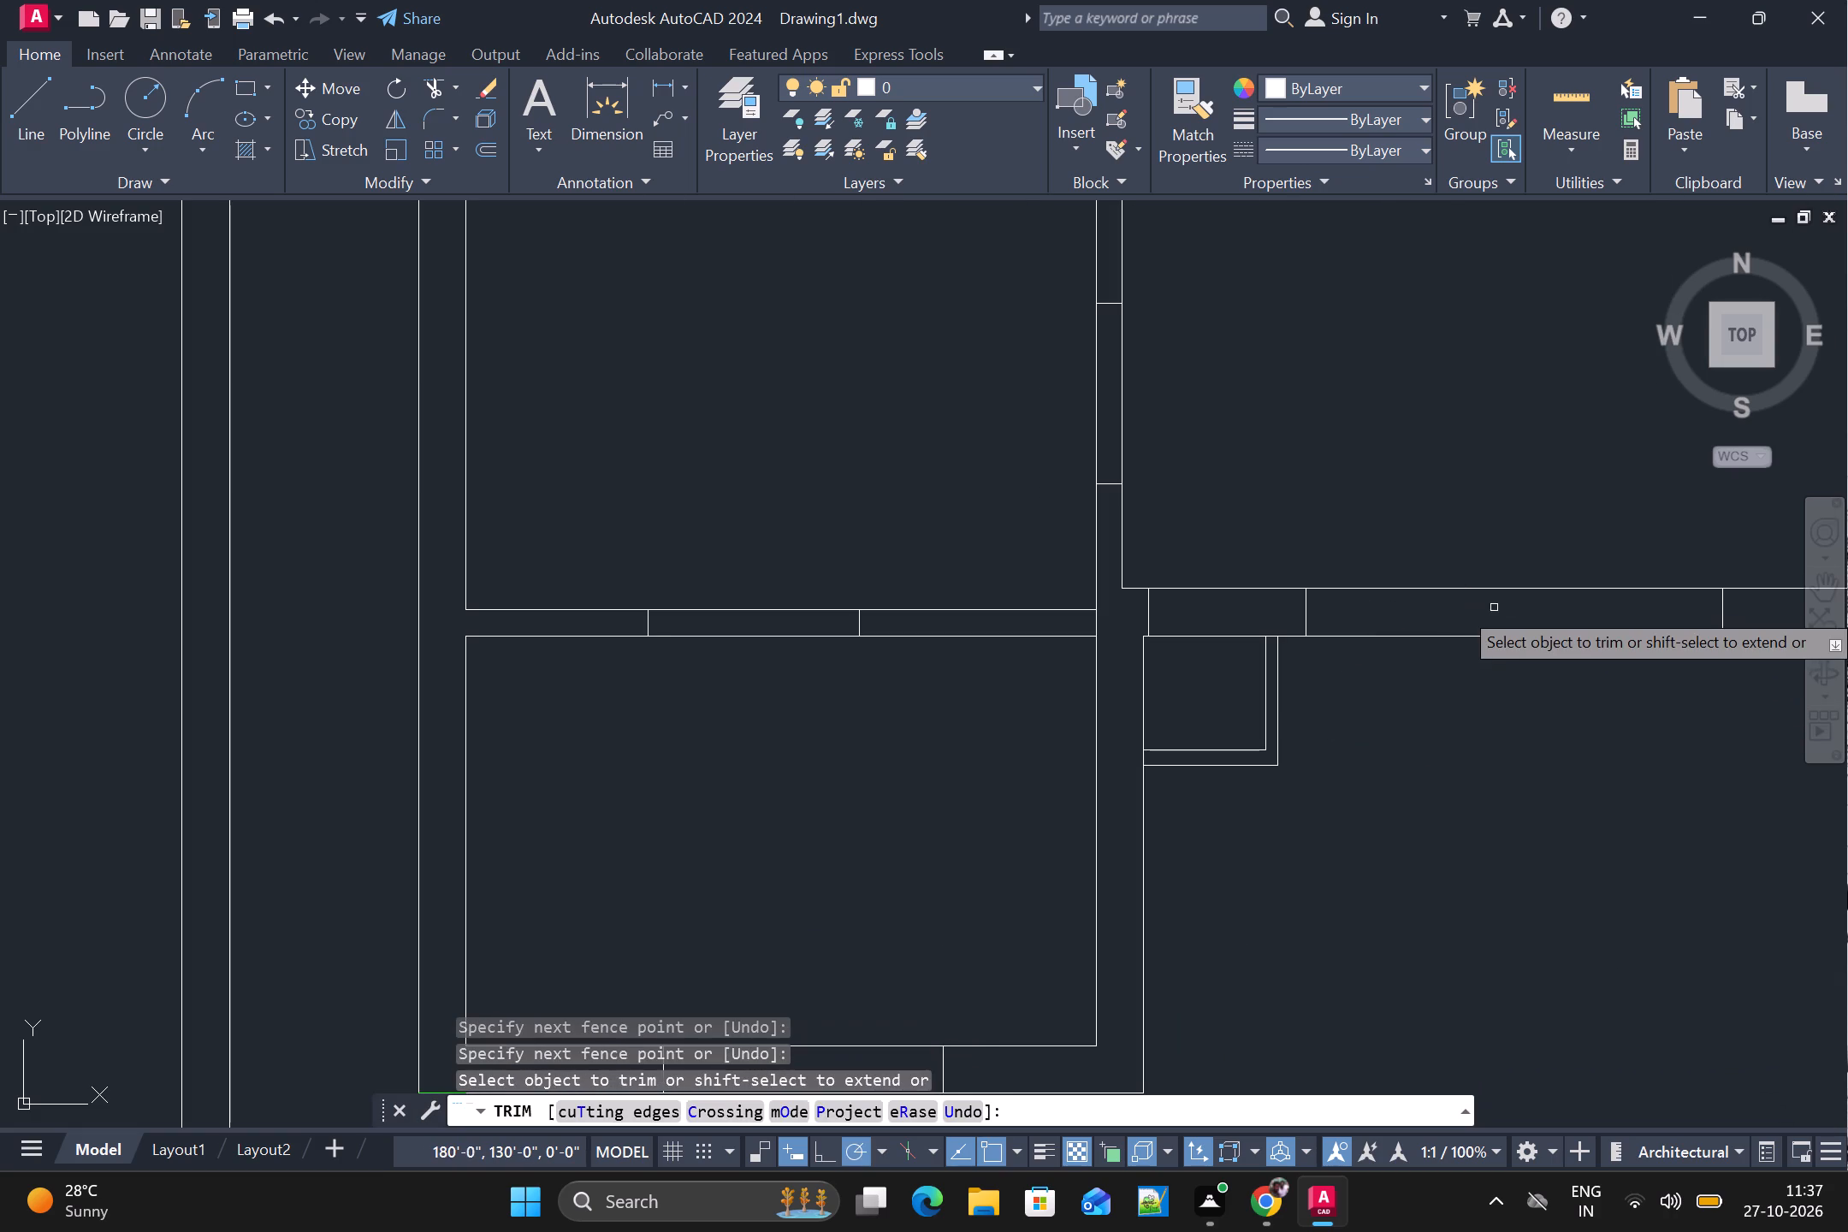
pyautogui.keyDown('alt'); pyautogui.moveTo(1628, 609); pyautogui.dragTo(1727, 613); pyautogui.keyUp('alt')
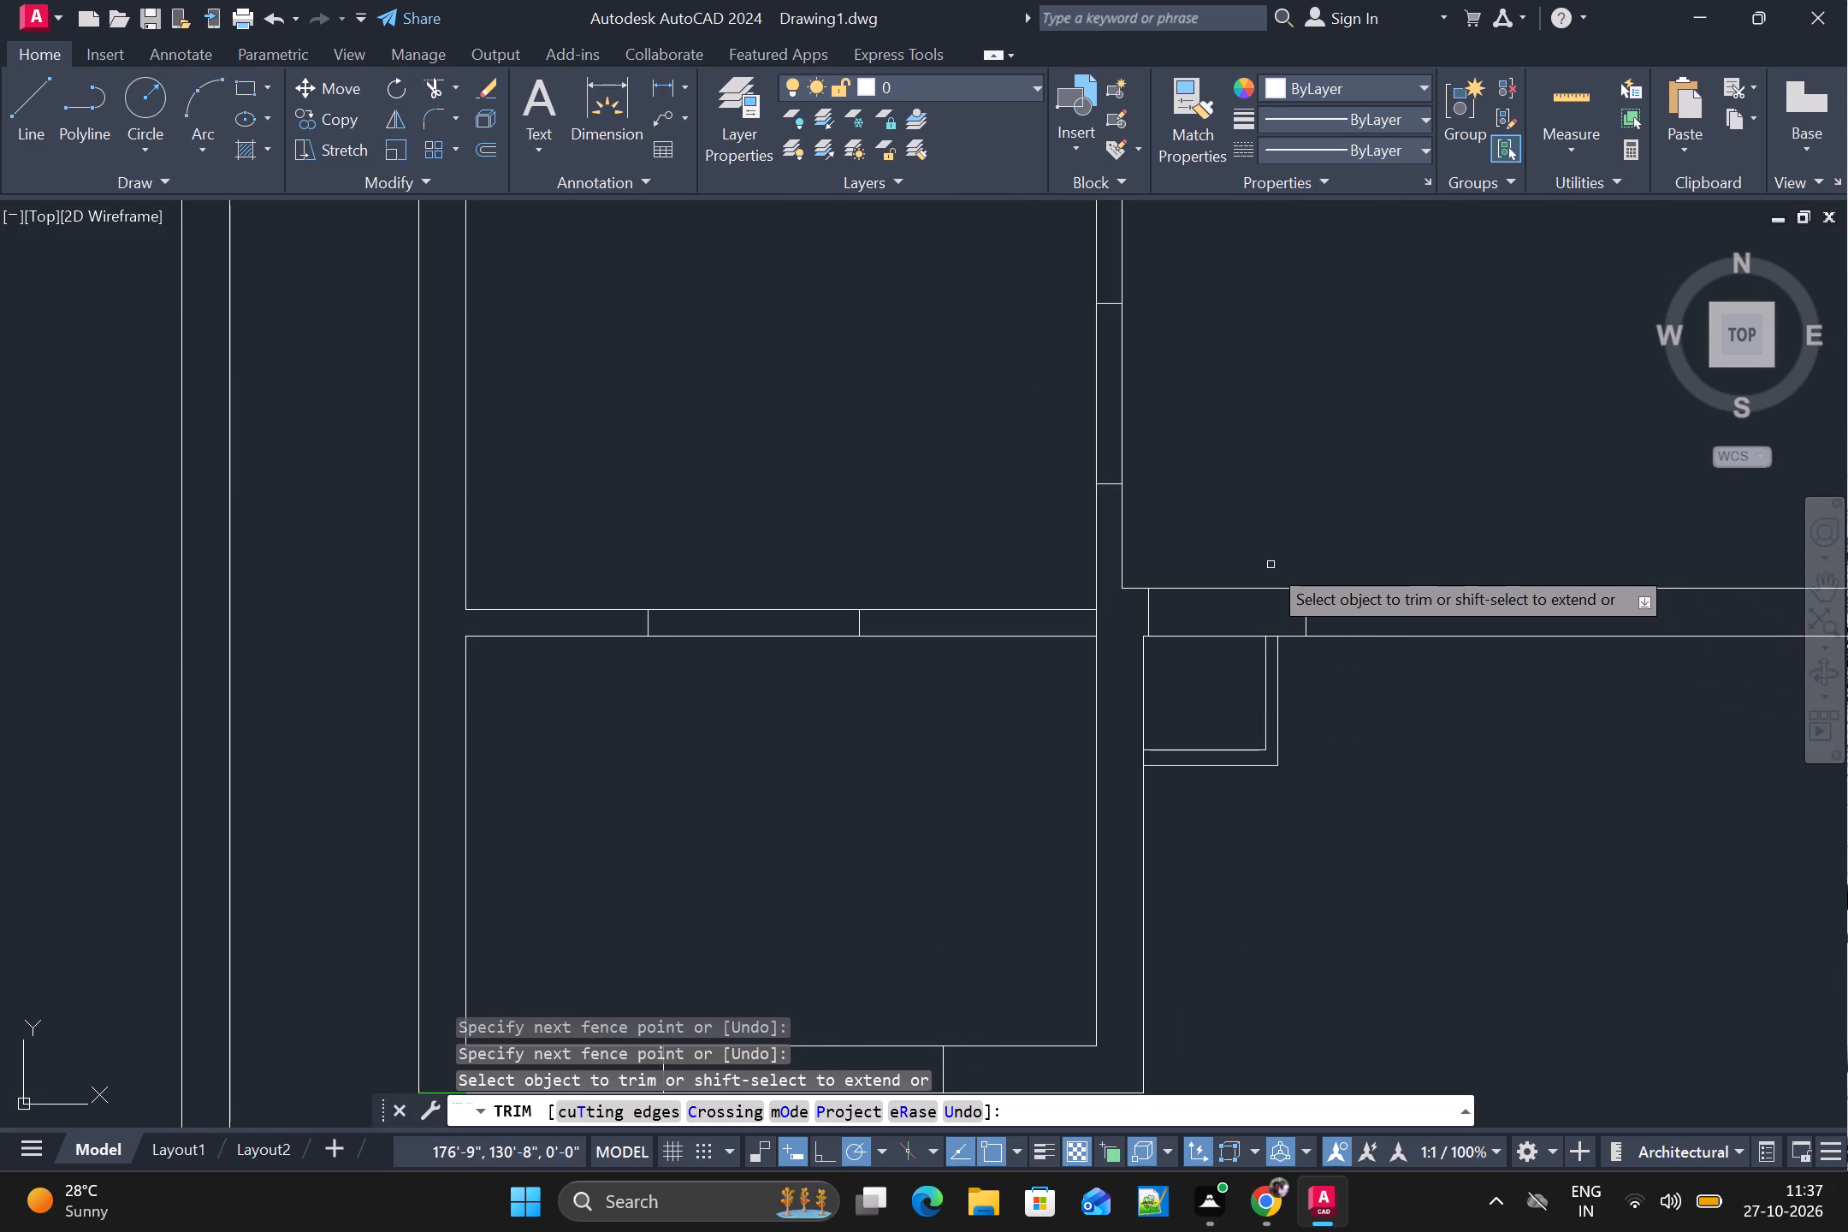
# Trim the wall's north face line between the two opening marks at its west end, south of the large east room.
pyautogui.keyDown('alt'); pyautogui.moveTo(1265, 566); pyautogui.dragTo(1235, 605); pyautogui.keyUp('alt')
# Trim both partition lines between the opening marks separating the small central room from the large east room.
pyautogui.keyDown('alt'); pyautogui.scroll(-1, 1235, 605); pyautogui.keyUp('alt')
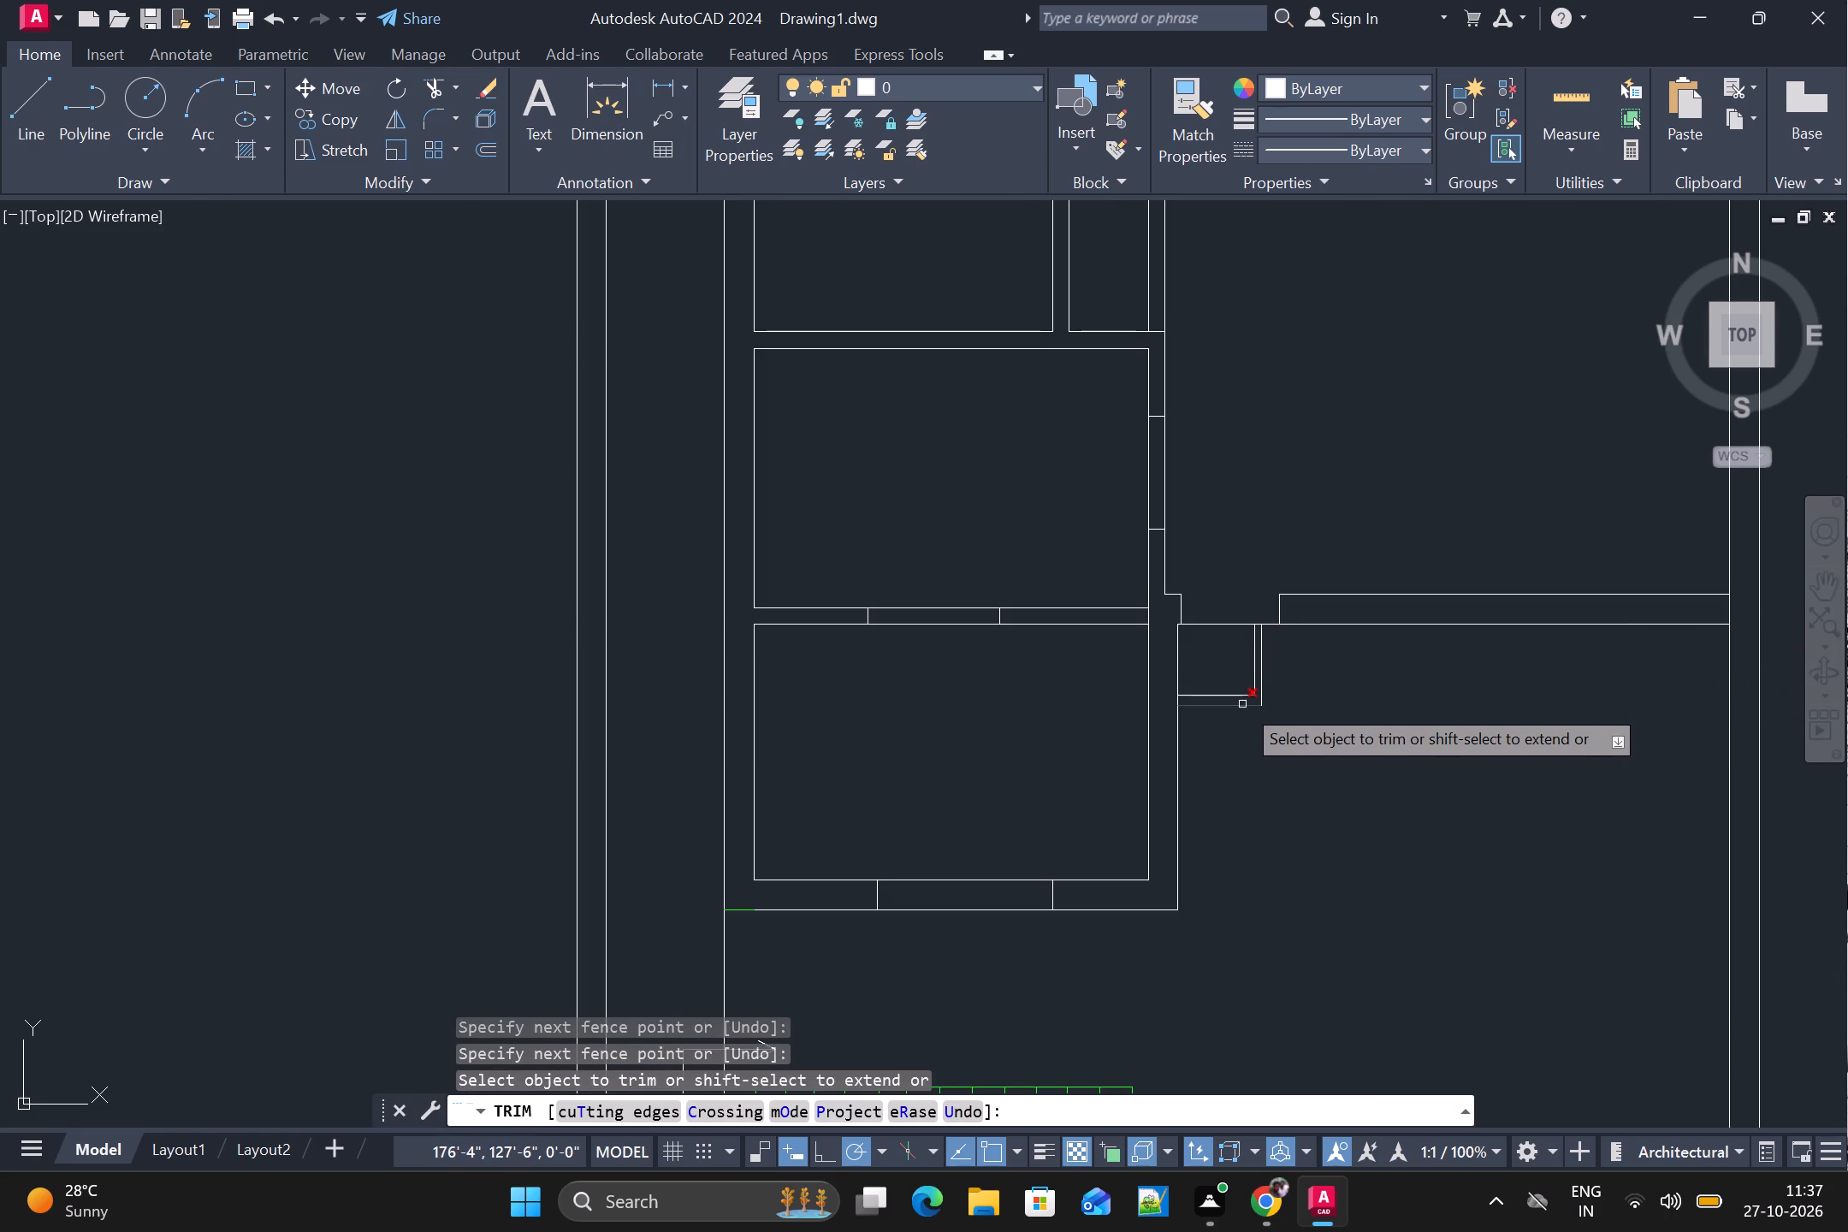
pyautogui.keyDown('alt'); pyautogui.scroll(-1, 1242, 705); pyautogui.keyUp('alt')
pyautogui.keyDown('alt'); pyautogui.scroll(2, 1247, 362); pyautogui.keyUp('alt')
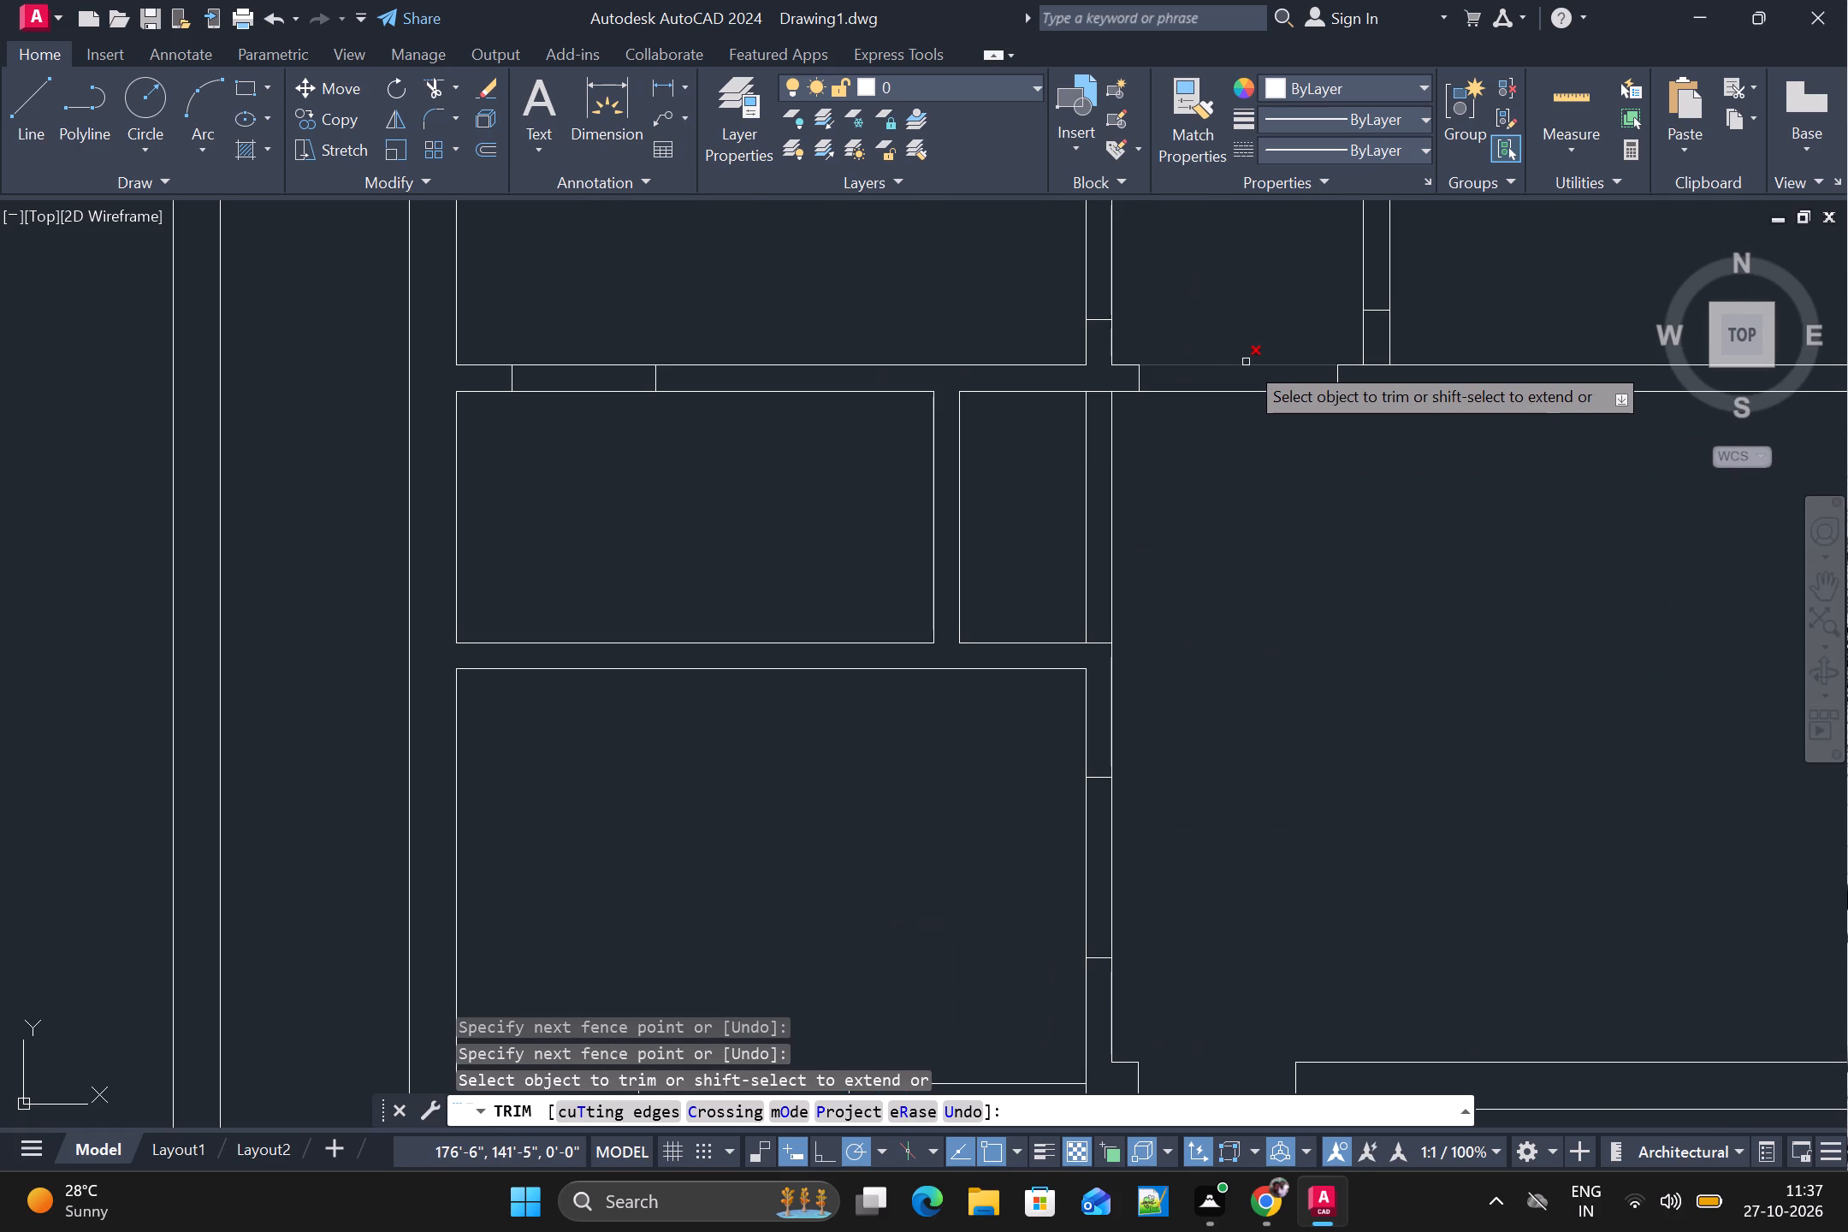
pyautogui.keyDown('alt'); pyautogui.moveTo(1246, 362); pyautogui.dragTo(1231, 429); pyautogui.keyUp('alt')
pyautogui.keyDown('alt'); pyautogui.moveTo(1239, 365); pyautogui.dragTo(1228, 433); pyautogui.keyUp('alt')
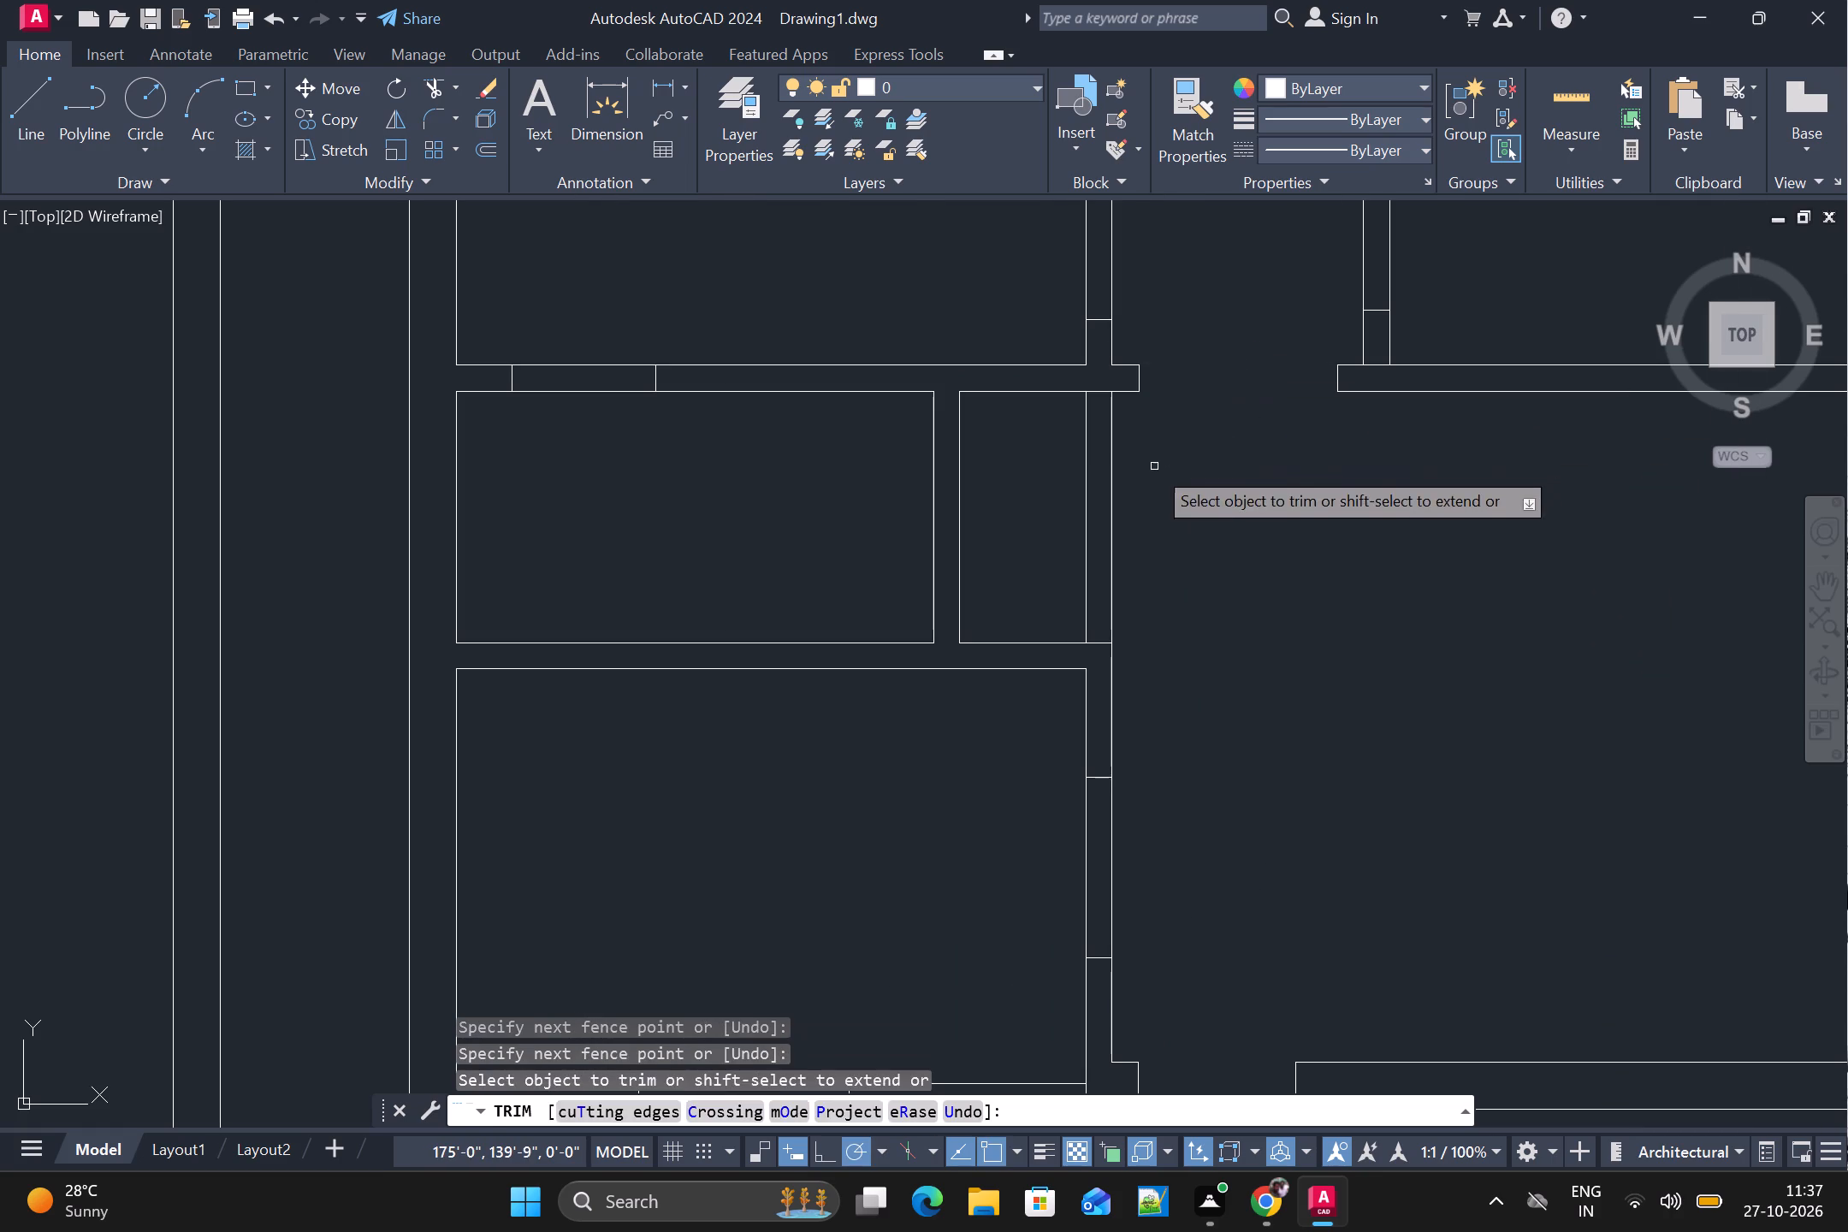
# Trim the two vertical partition lines between the narrow space beside the small west room and the large east room.
pyautogui.keyDown('alt'); pyautogui.moveTo(1151, 469); pyautogui.dragTo(1083, 546); pyautogui.keyUp('alt')
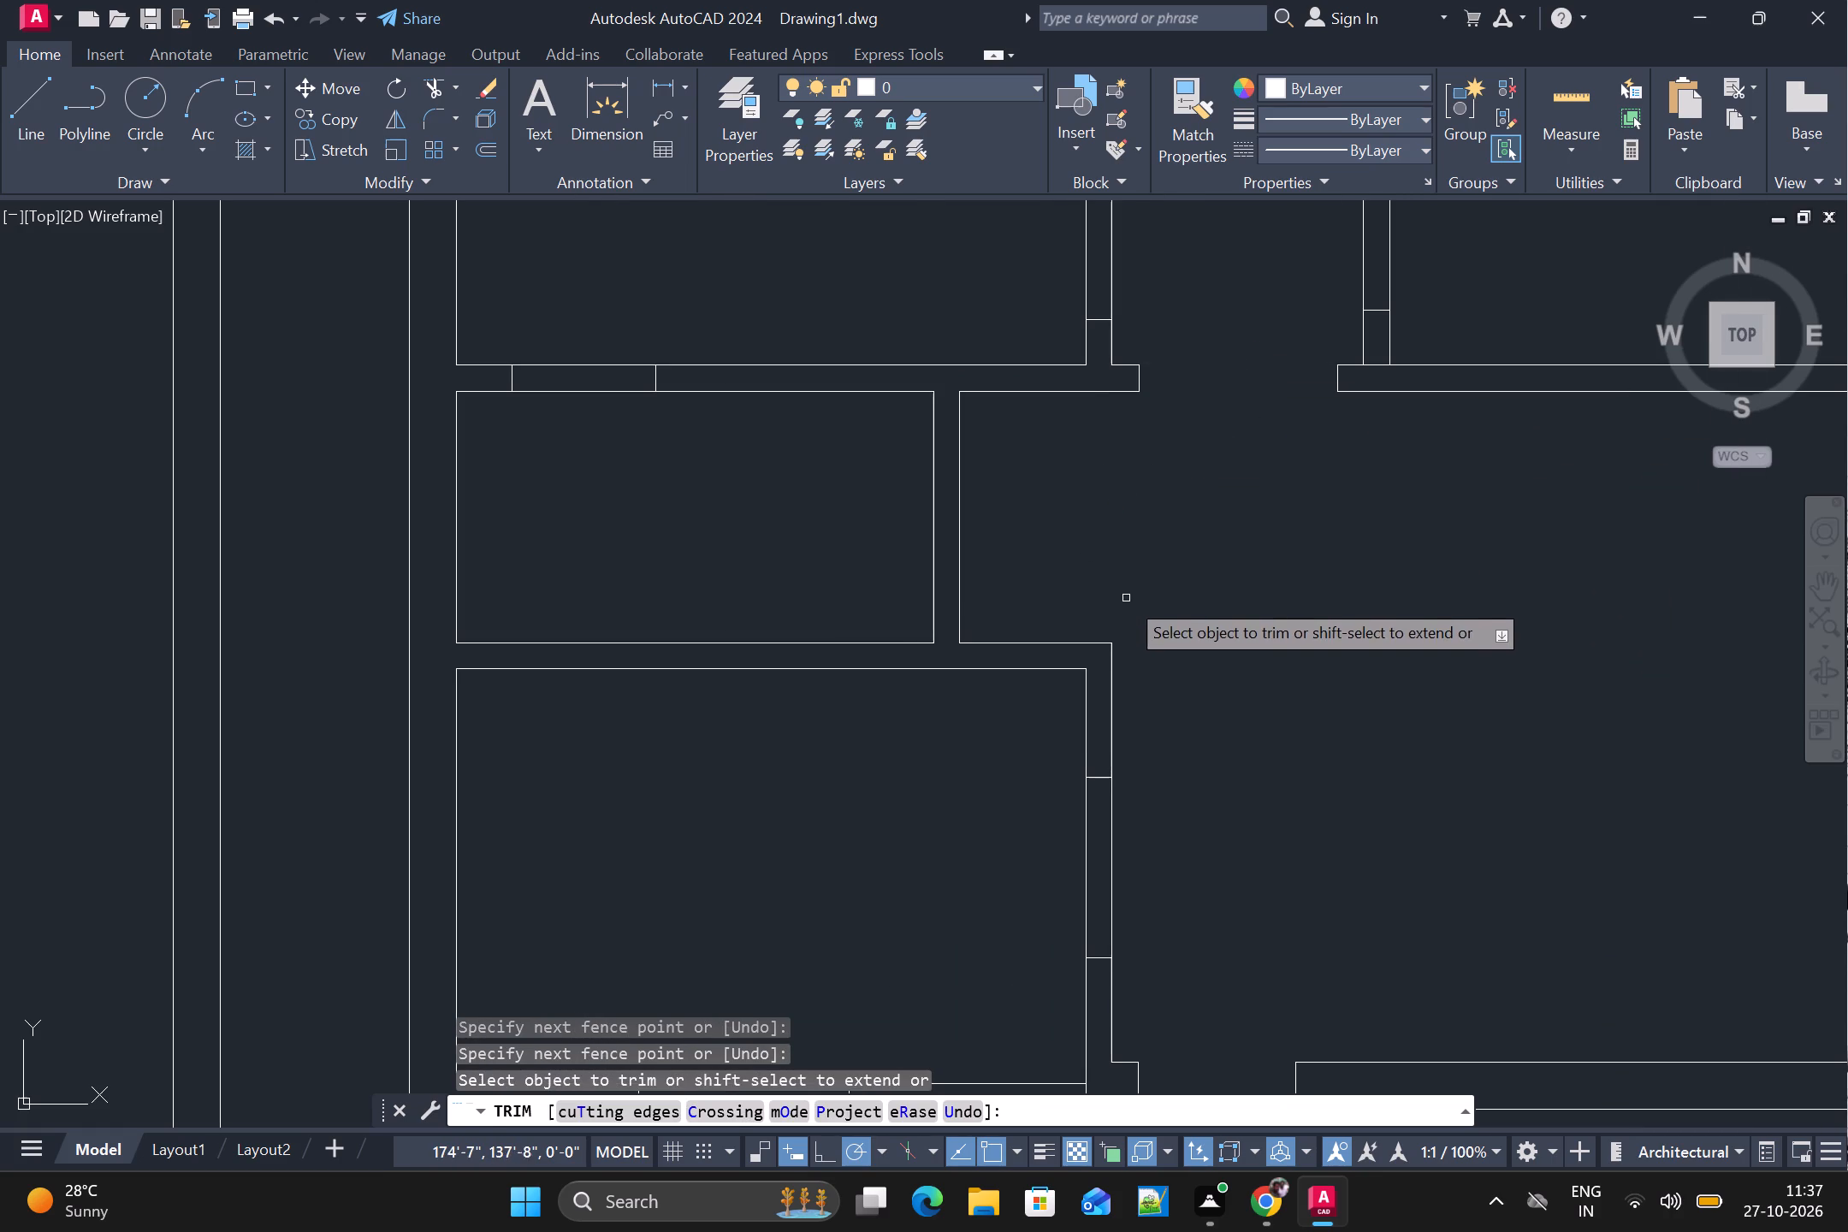
# Trim the south face line between the two opening marks in the partition north of the small west room.
pyautogui.keyDown('alt'); pyautogui.scroll(-1, 1061, 482); pyautogui.keyUp('alt')
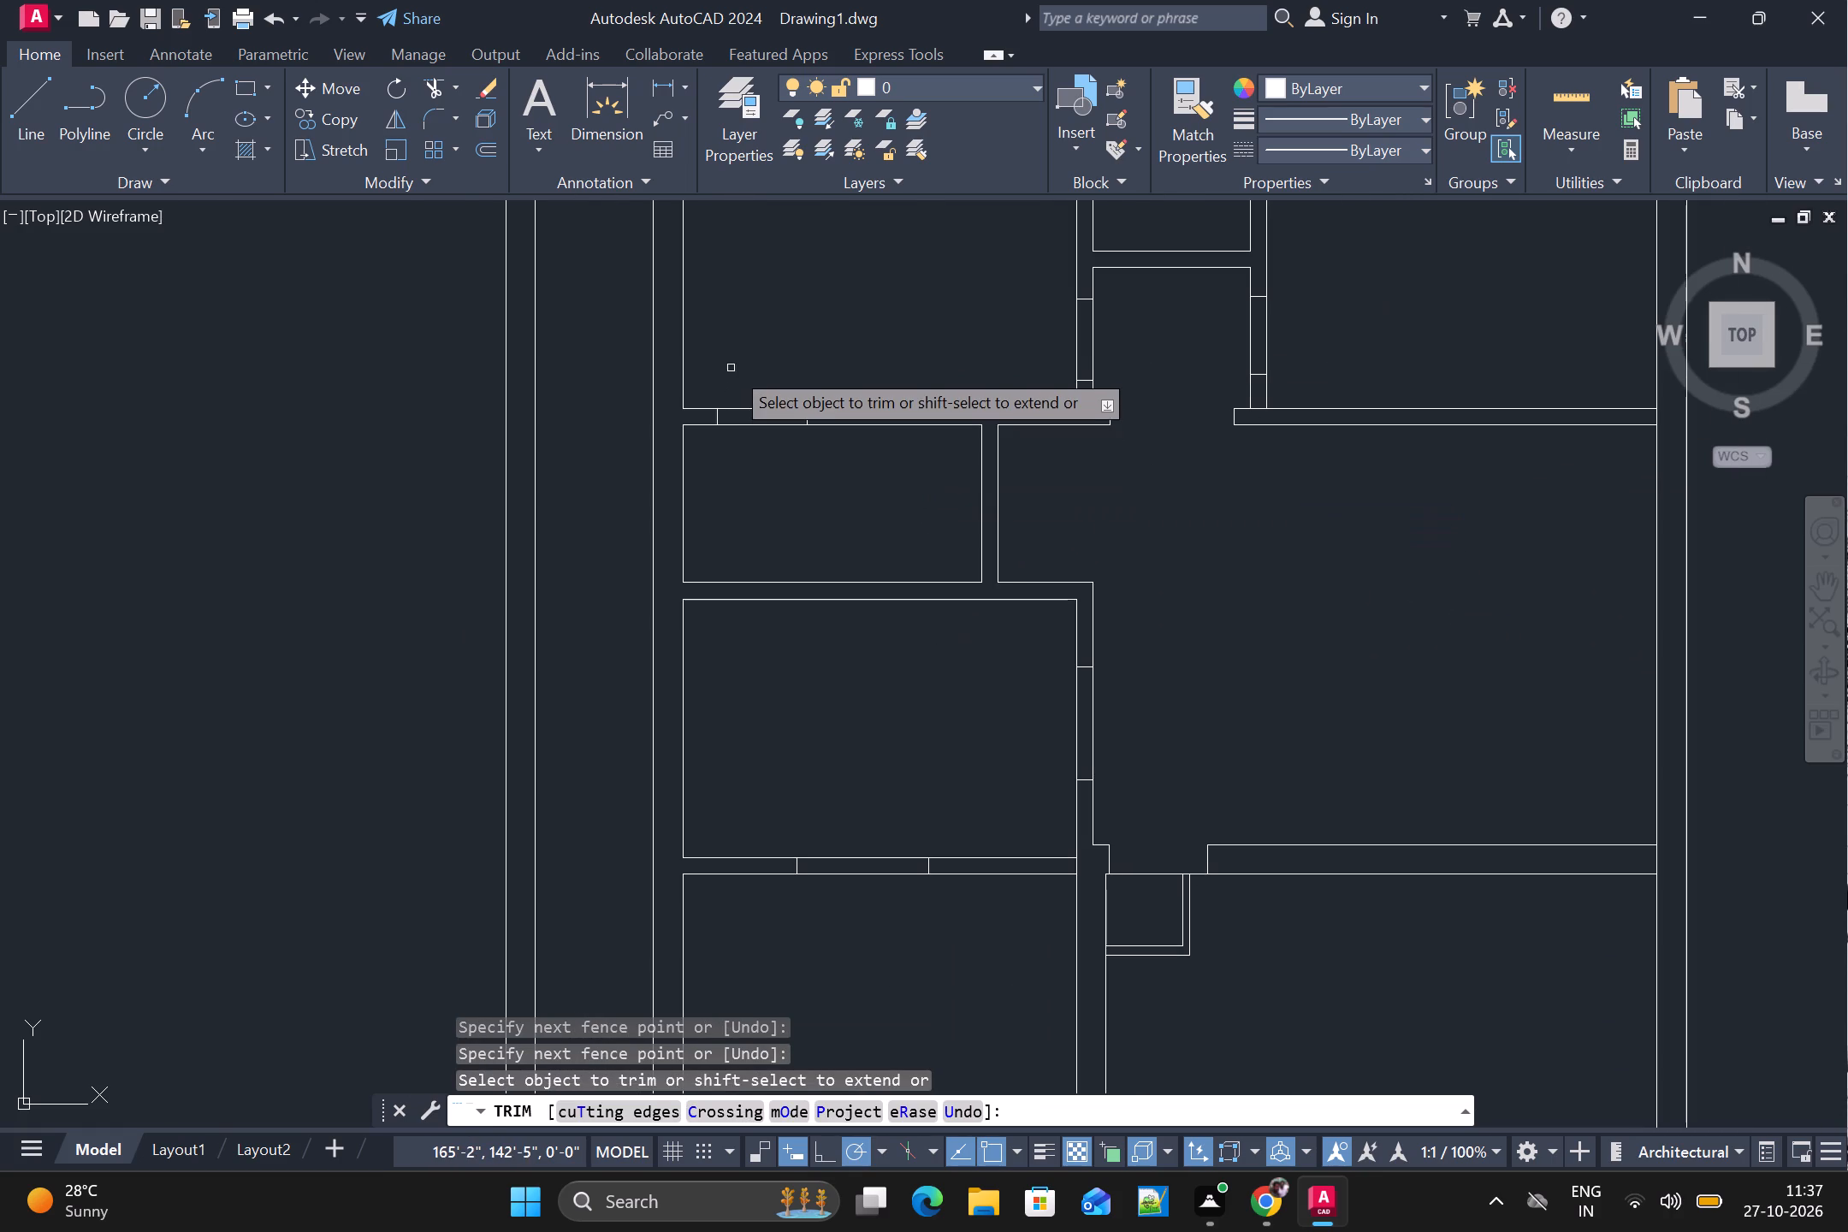
pyautogui.keyDown('alt'); pyautogui.moveTo(738, 384); pyautogui.dragTo(741, 397); pyautogui.keyUp('alt')
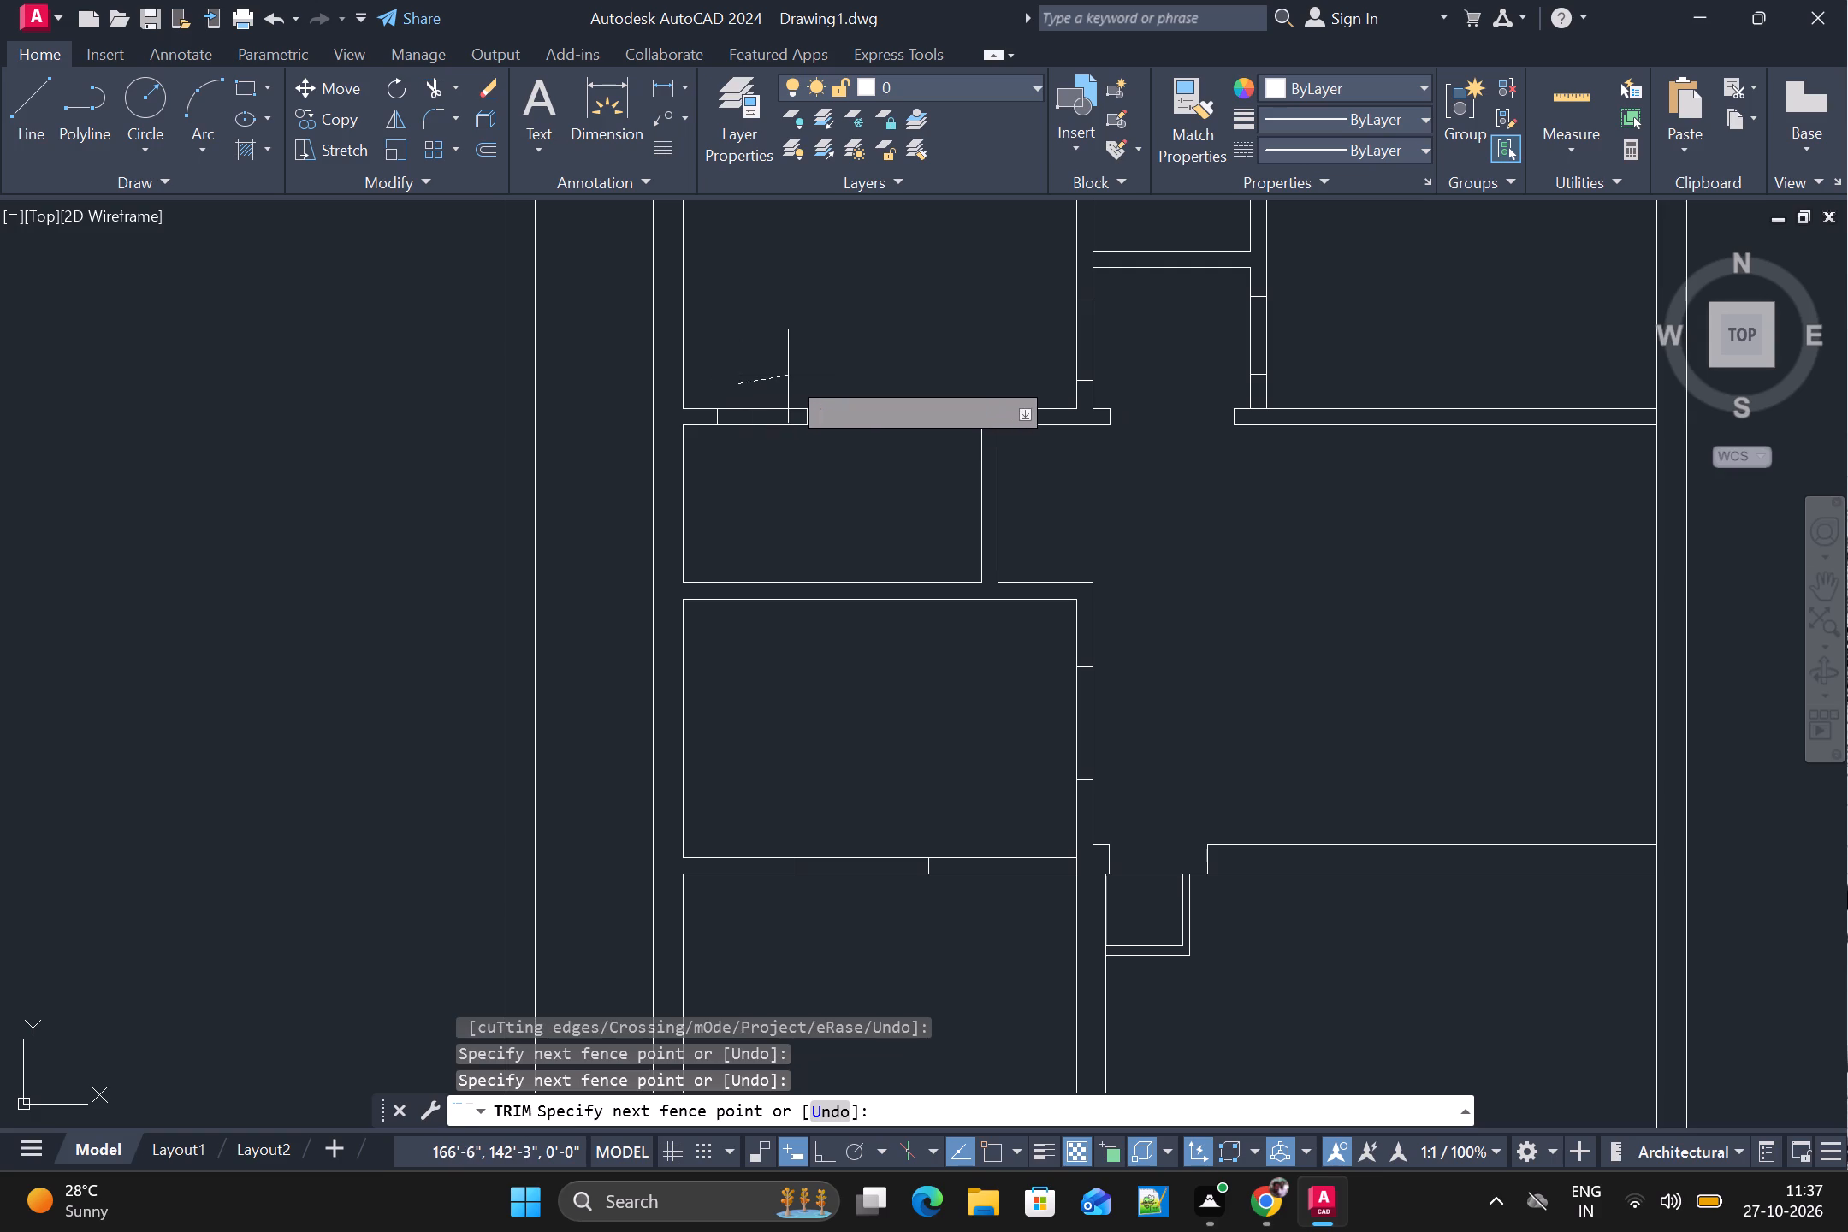
pyautogui.keyDown('alt'); pyautogui.click(789, 379); pyautogui.keyUp('alt')
pyautogui.keyDown('alt'); pyautogui.scroll(2, 773, 443); pyautogui.keyUp('alt')
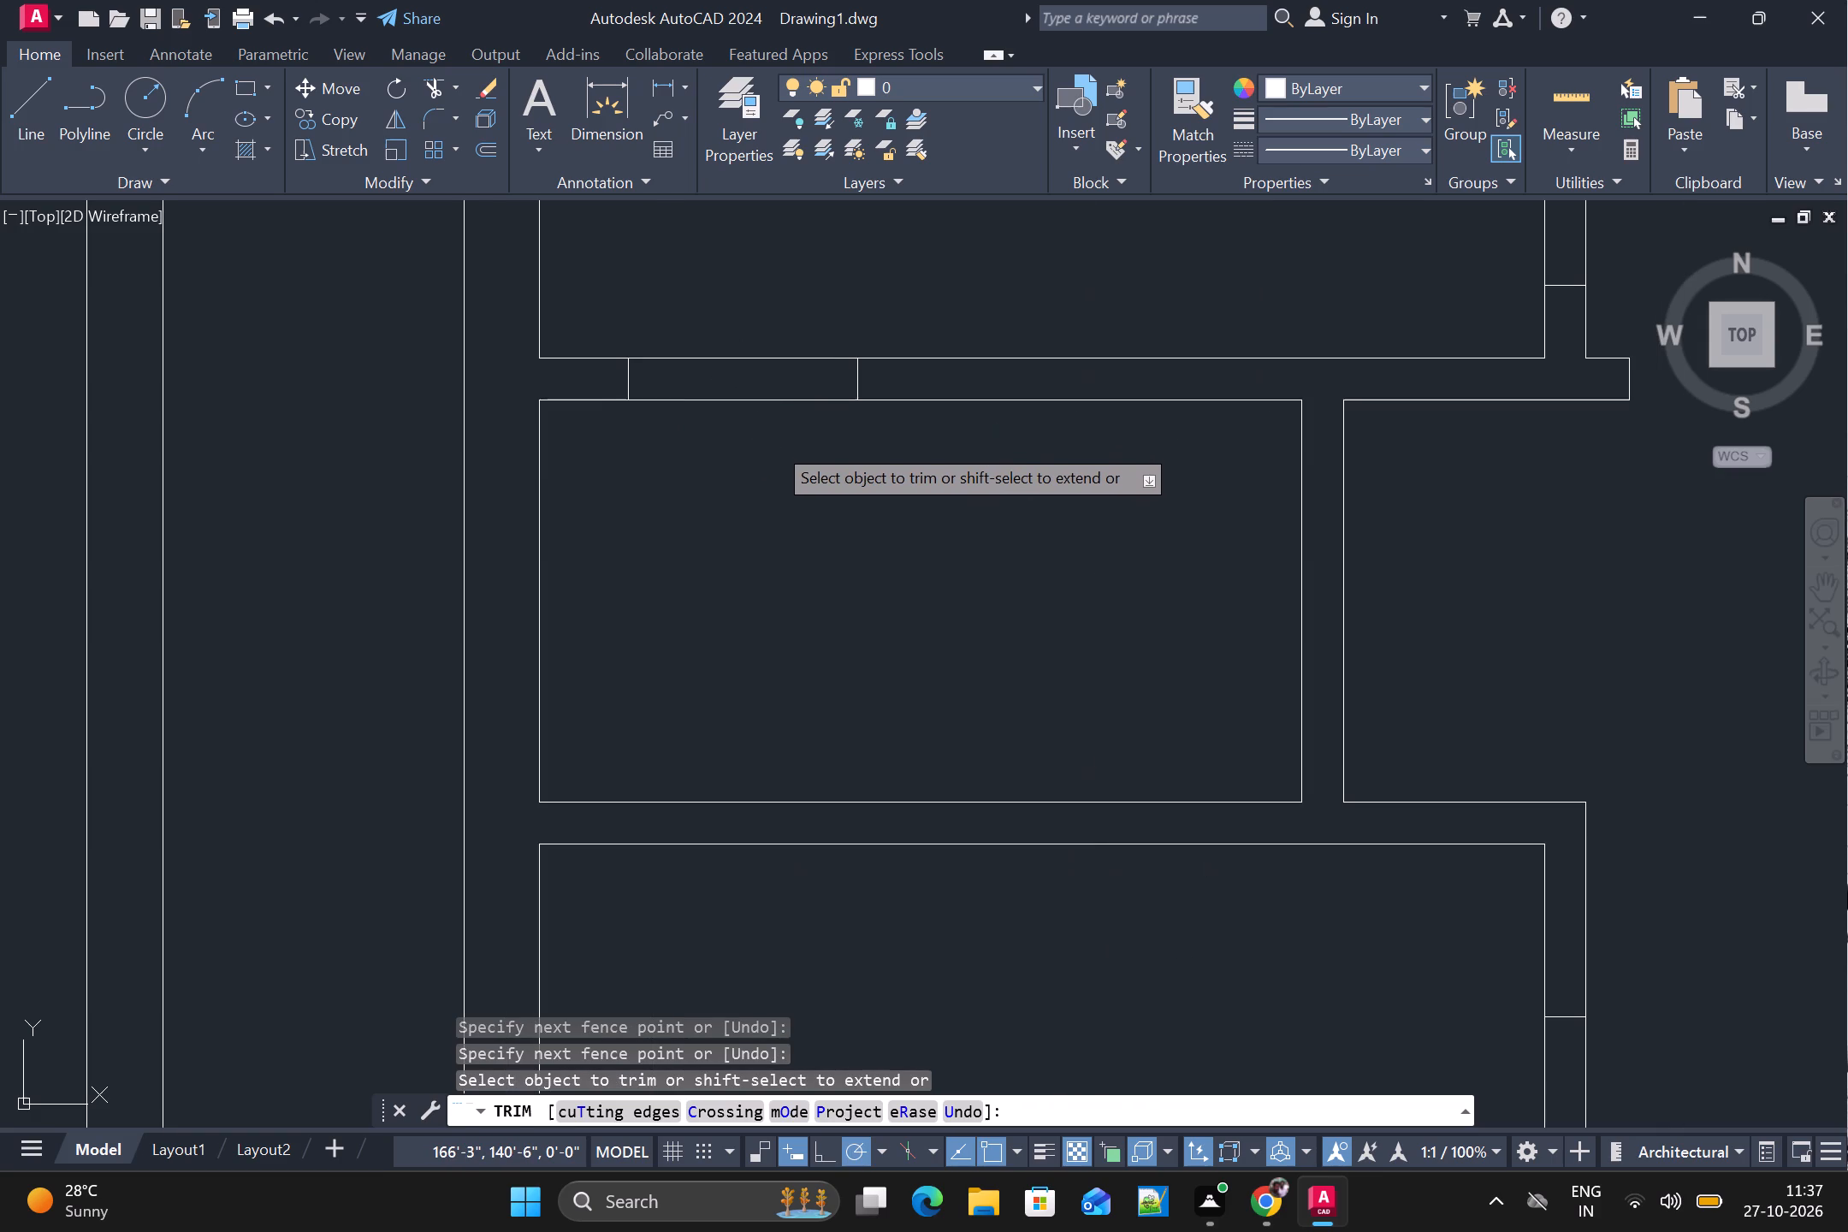
pyautogui.keyDown('alt'); pyautogui.moveTo(779, 392); pyautogui.dragTo(768, 424); pyautogui.keyUp('alt')
# Trim the outer face lines between the opening marks in the two partitions flanking the small central space, east and west.
pyautogui.keyDown('alt'); pyautogui.scroll(-2, 775, 433); pyautogui.keyUp('alt')
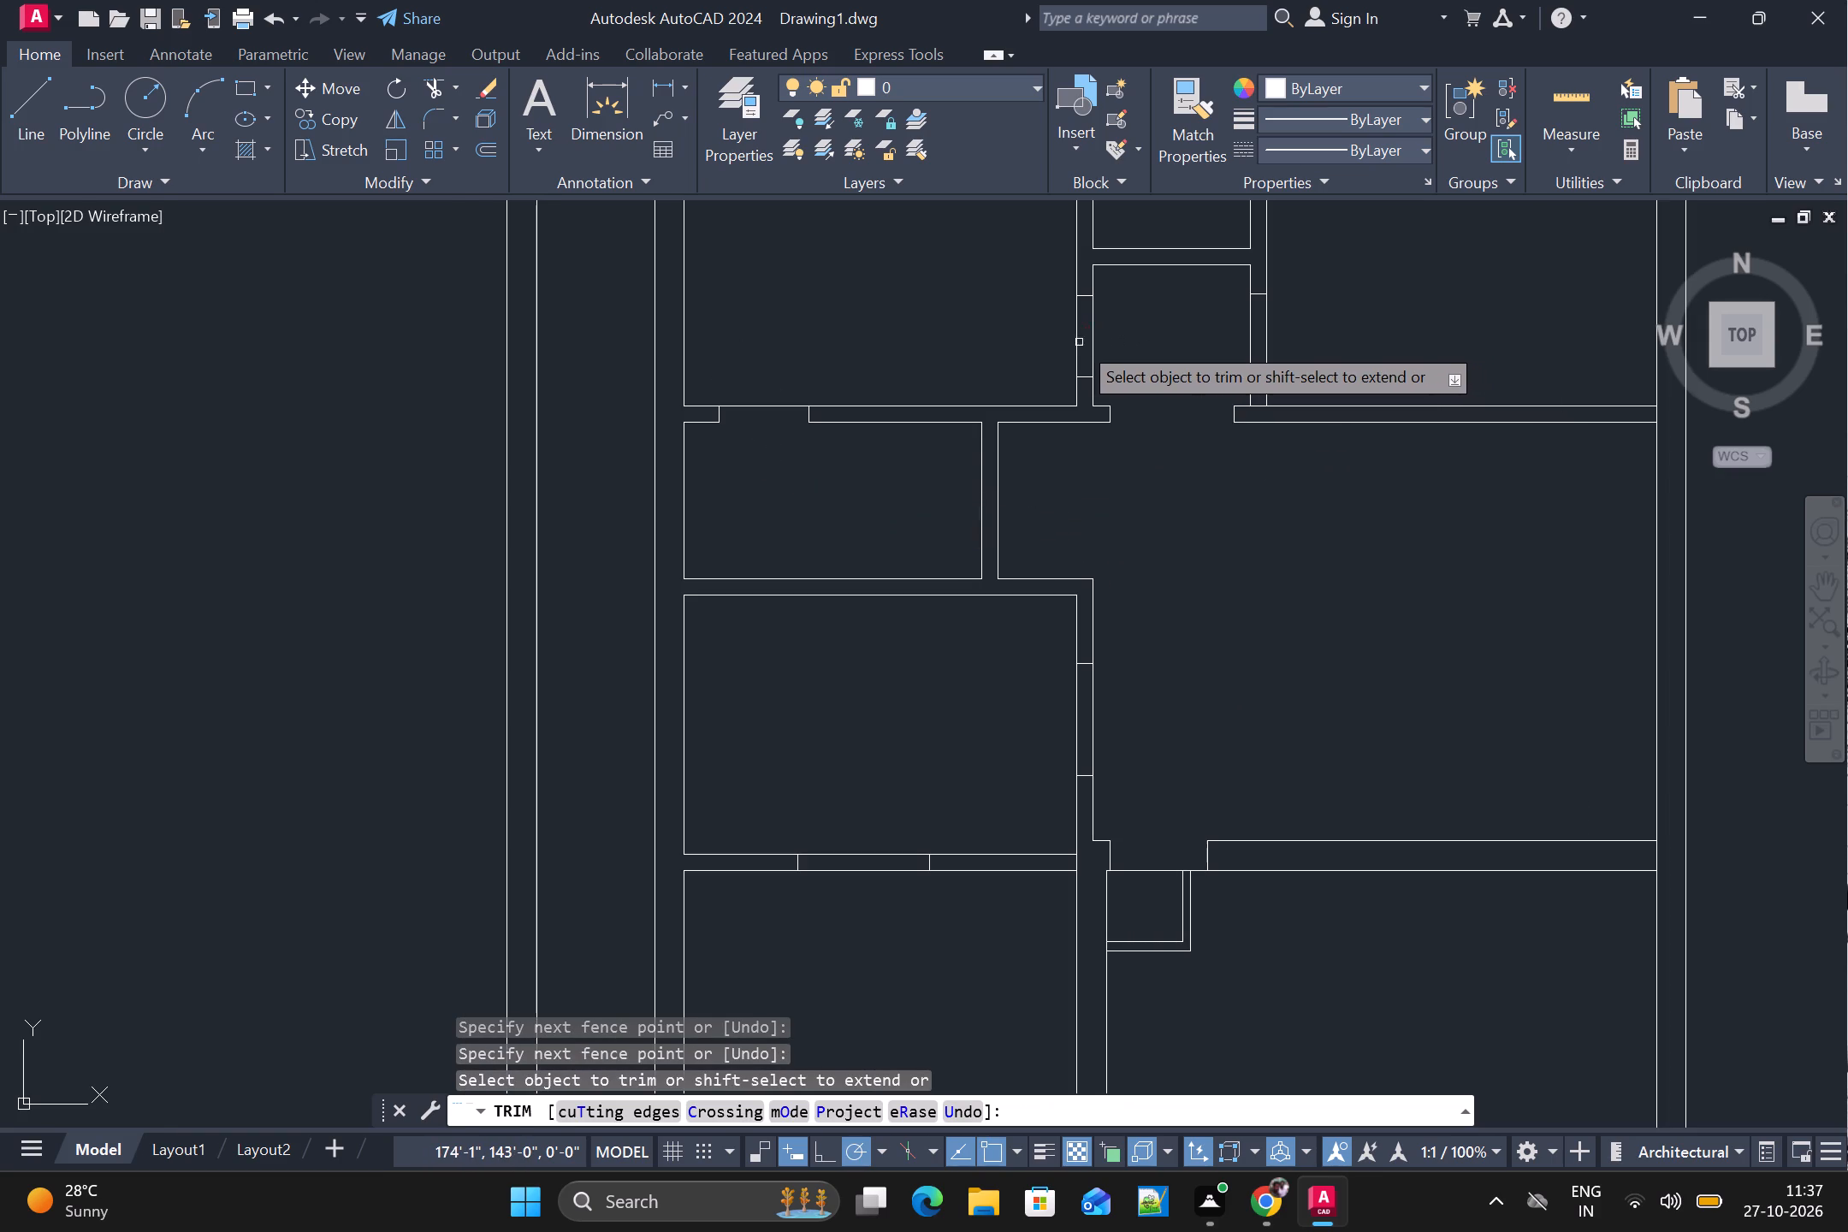
pyautogui.keyDown('alt'); pyautogui.moveTo(1074, 342); pyautogui.dragTo(1063, 346); pyautogui.keyUp('alt')
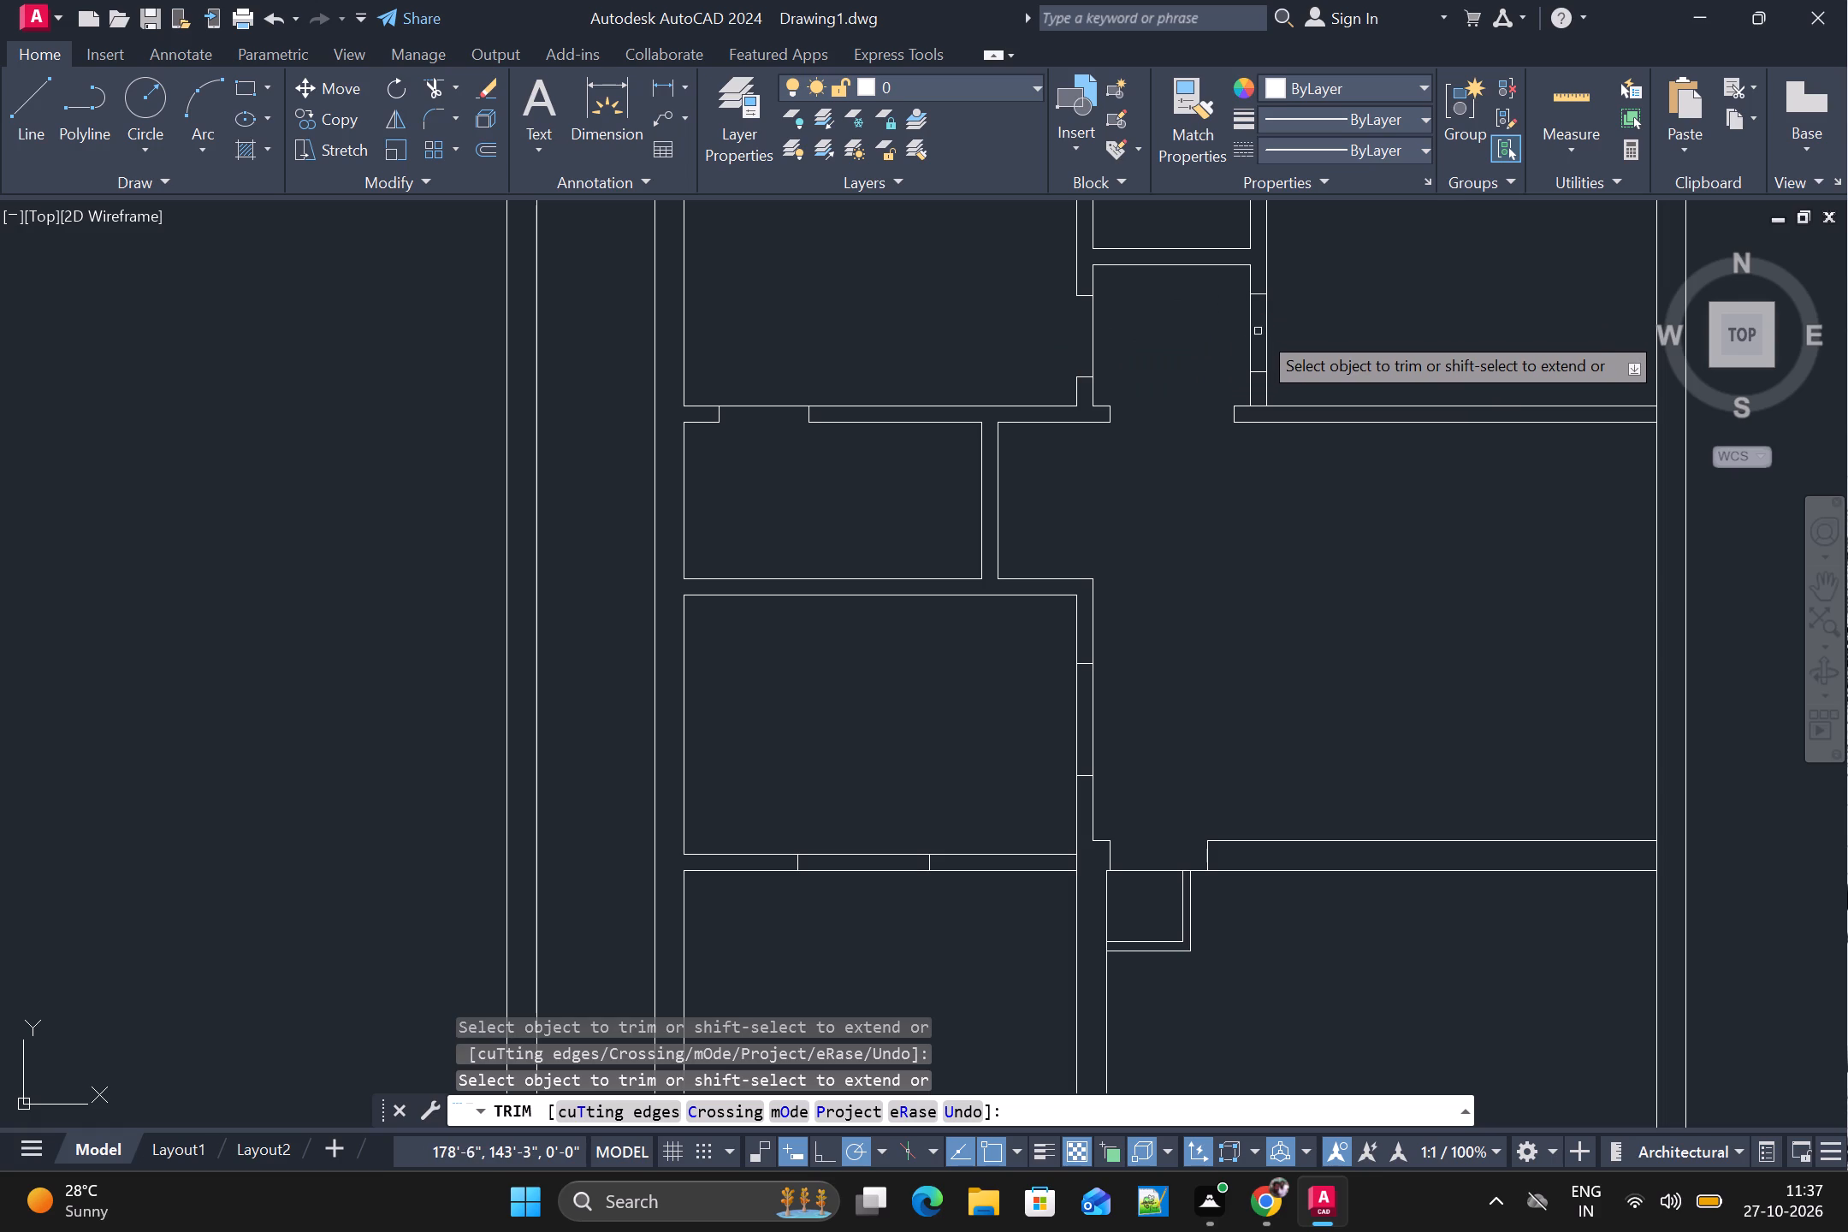
pyautogui.keyDown('alt'); pyautogui.moveTo(1262, 331); pyautogui.dragTo(1288, 335); pyautogui.keyUp('alt')
pyautogui.keyDown('alt'); pyautogui.scroll(-4, 1303, 335); pyautogui.keyUp('alt')
pyautogui.keyDown('alt'); pyautogui.moveTo(1256, 399); pyautogui.dragTo(1256, 405, button='middle'); pyautogui.keyUp('alt')
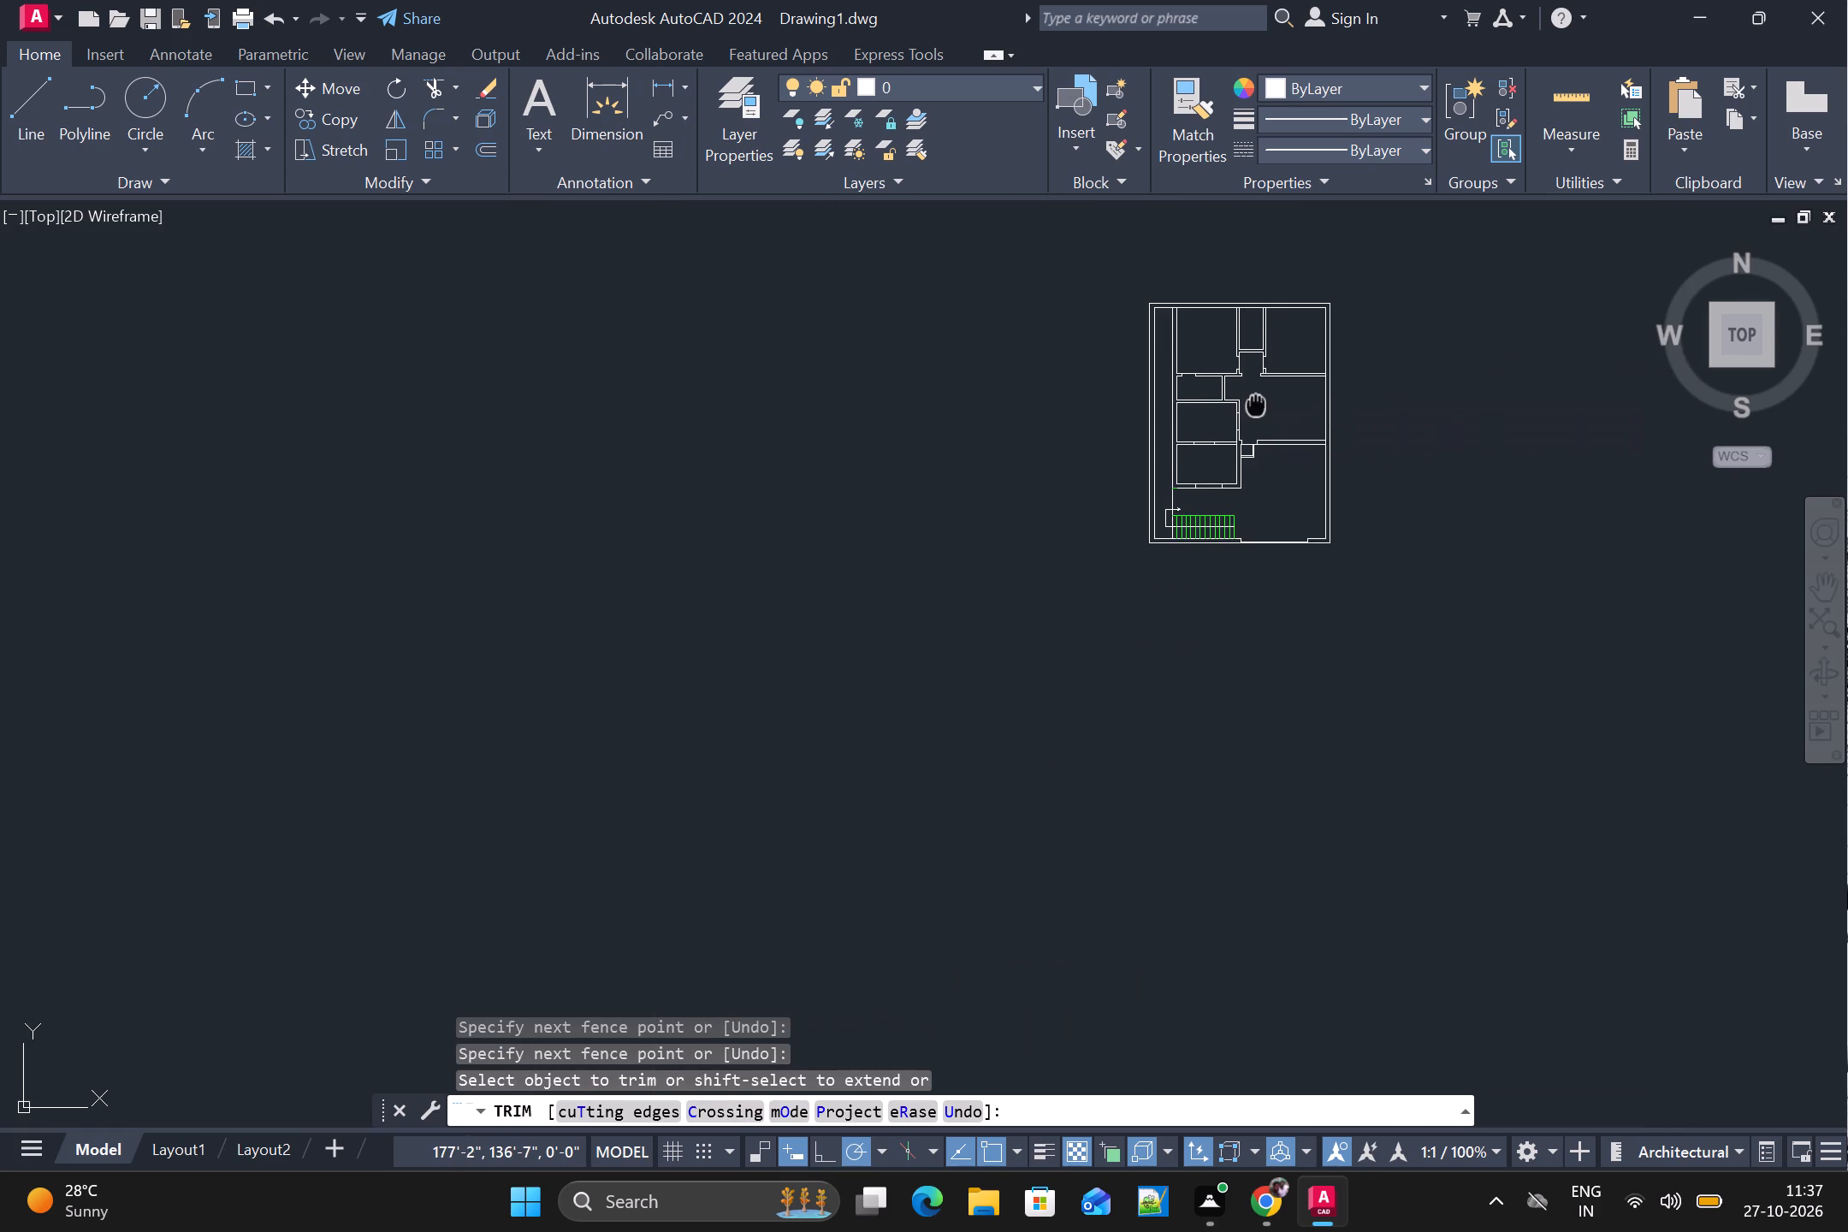
pyautogui.keyDown('alt'); pyautogui.moveTo(1256, 405); pyautogui.dragTo(1247, 452, button='middle'); pyautogui.keyUp('alt')
pyautogui.keyDown('alt'); pyautogui.scroll(3, 1252, 475); pyautogui.keyUp('alt')
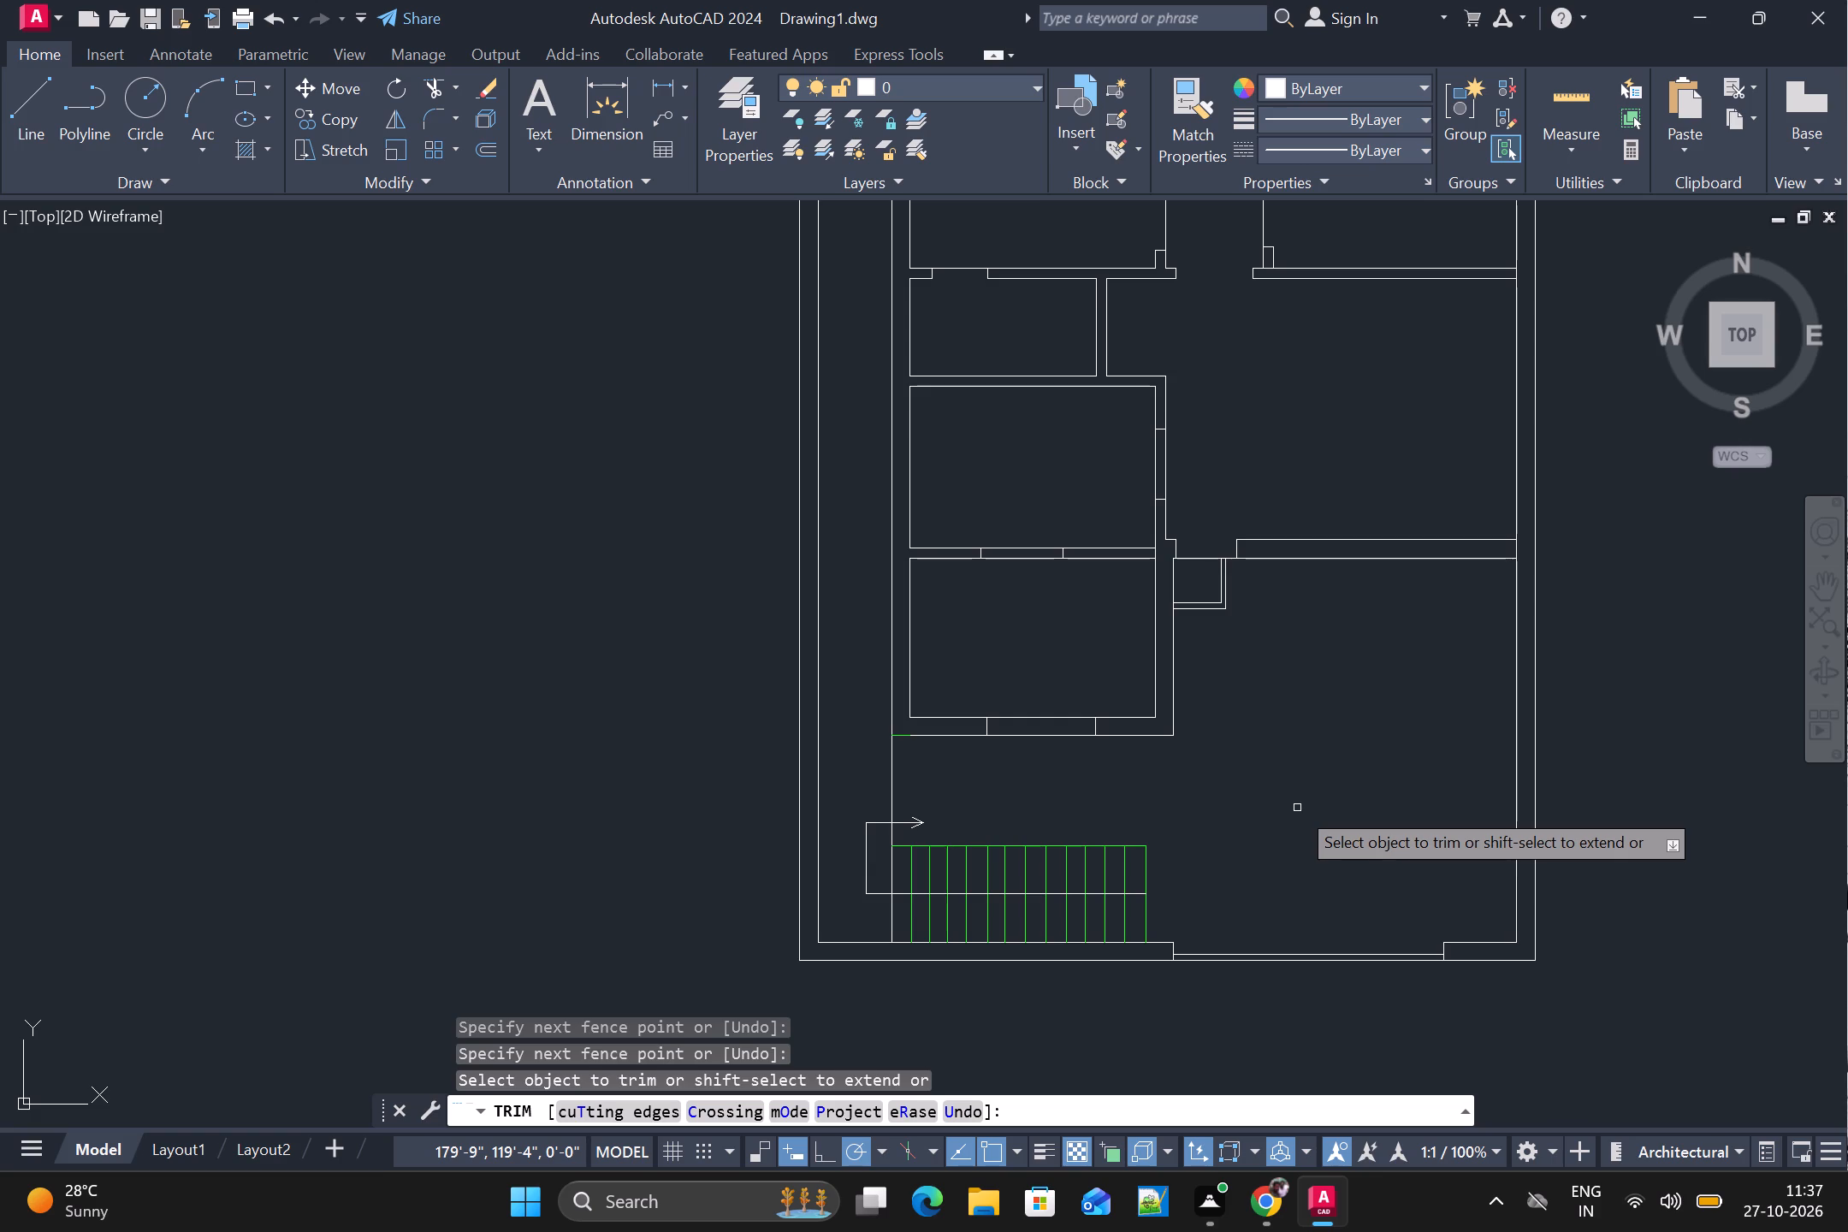
pyautogui.keyDown('alt'); pyautogui.scroll(-1, 1297, 808); pyautogui.keyUp('alt')
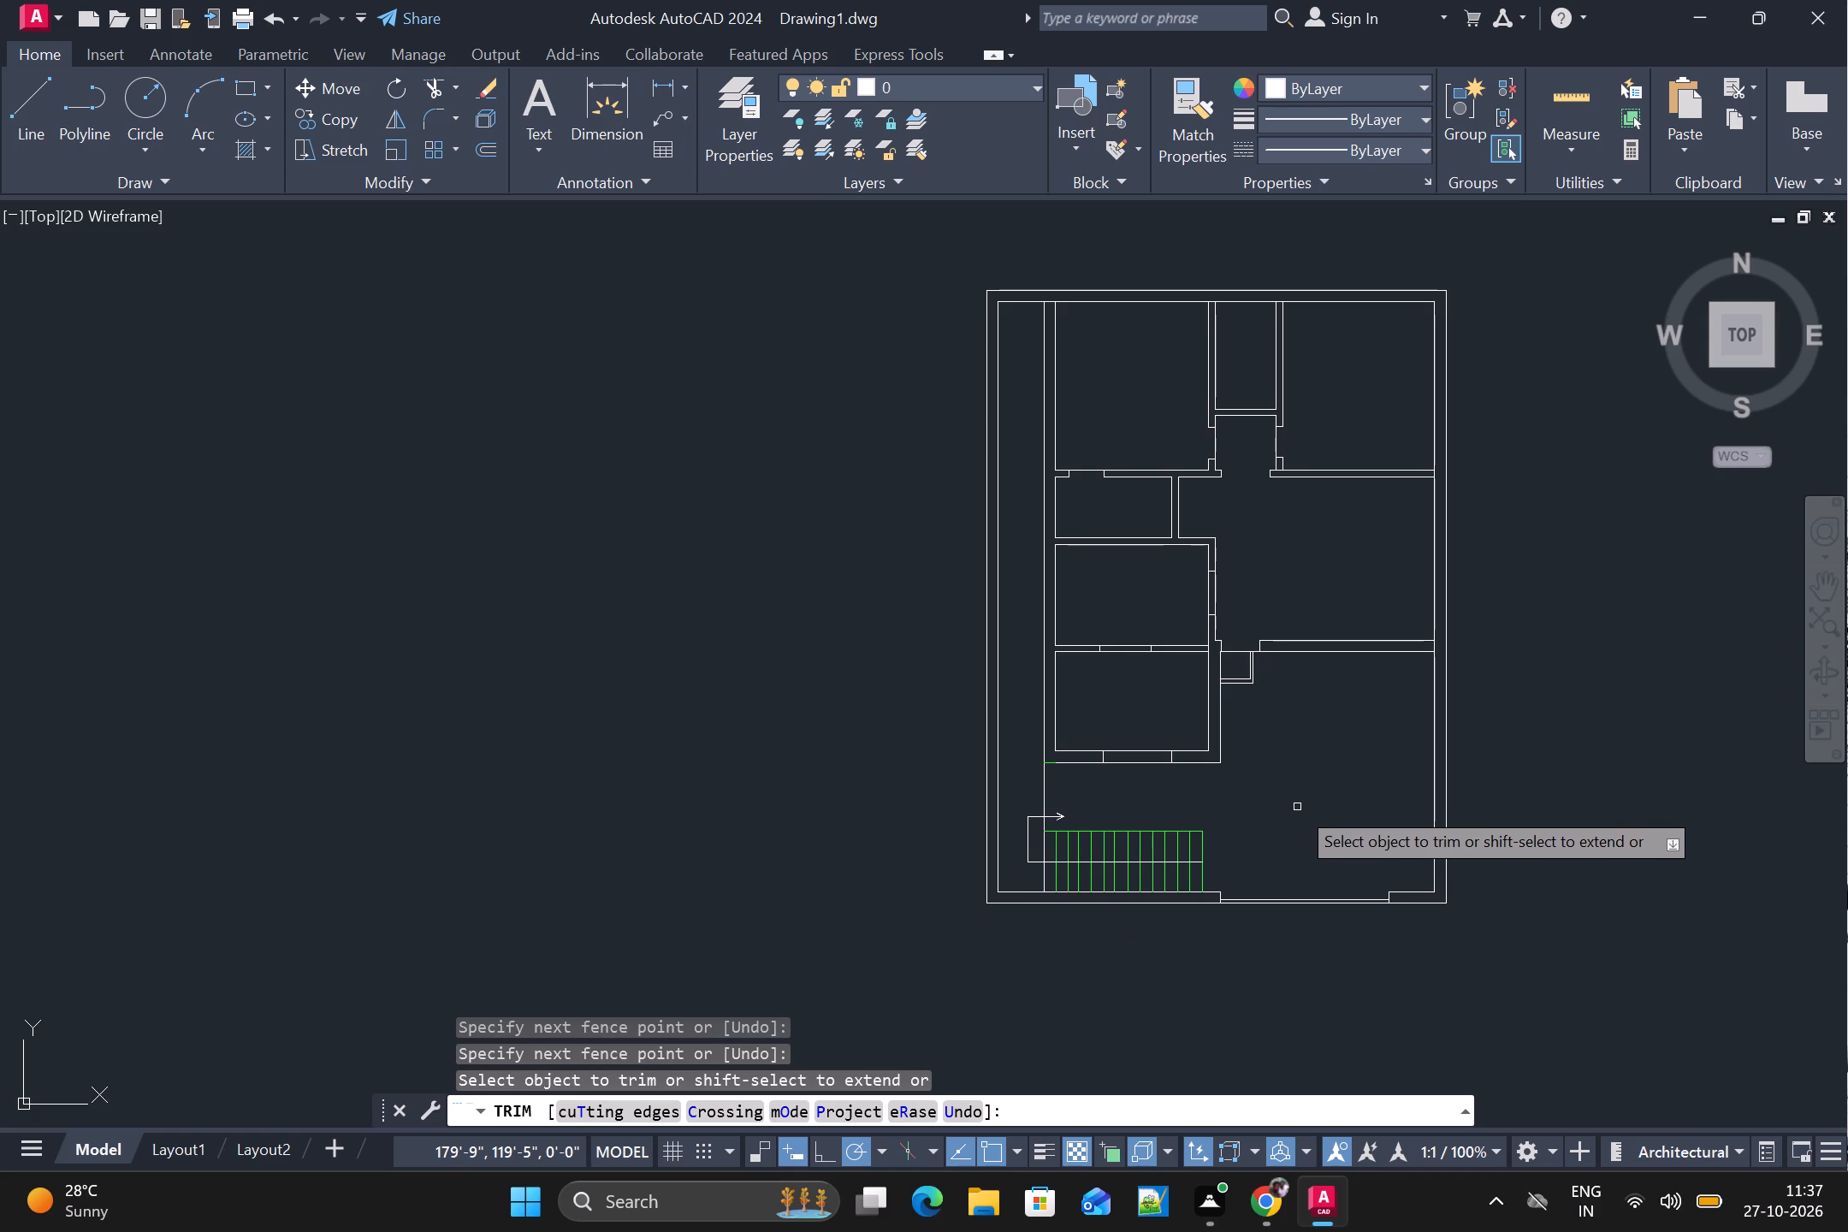
pyautogui.press('Escape')
# Draw two slanted lines across the 9" outer wall at the northeast corner, one in the north wall, one about 10" long in the east wall.
pyautogui.write('l')
pyautogui.press('space')
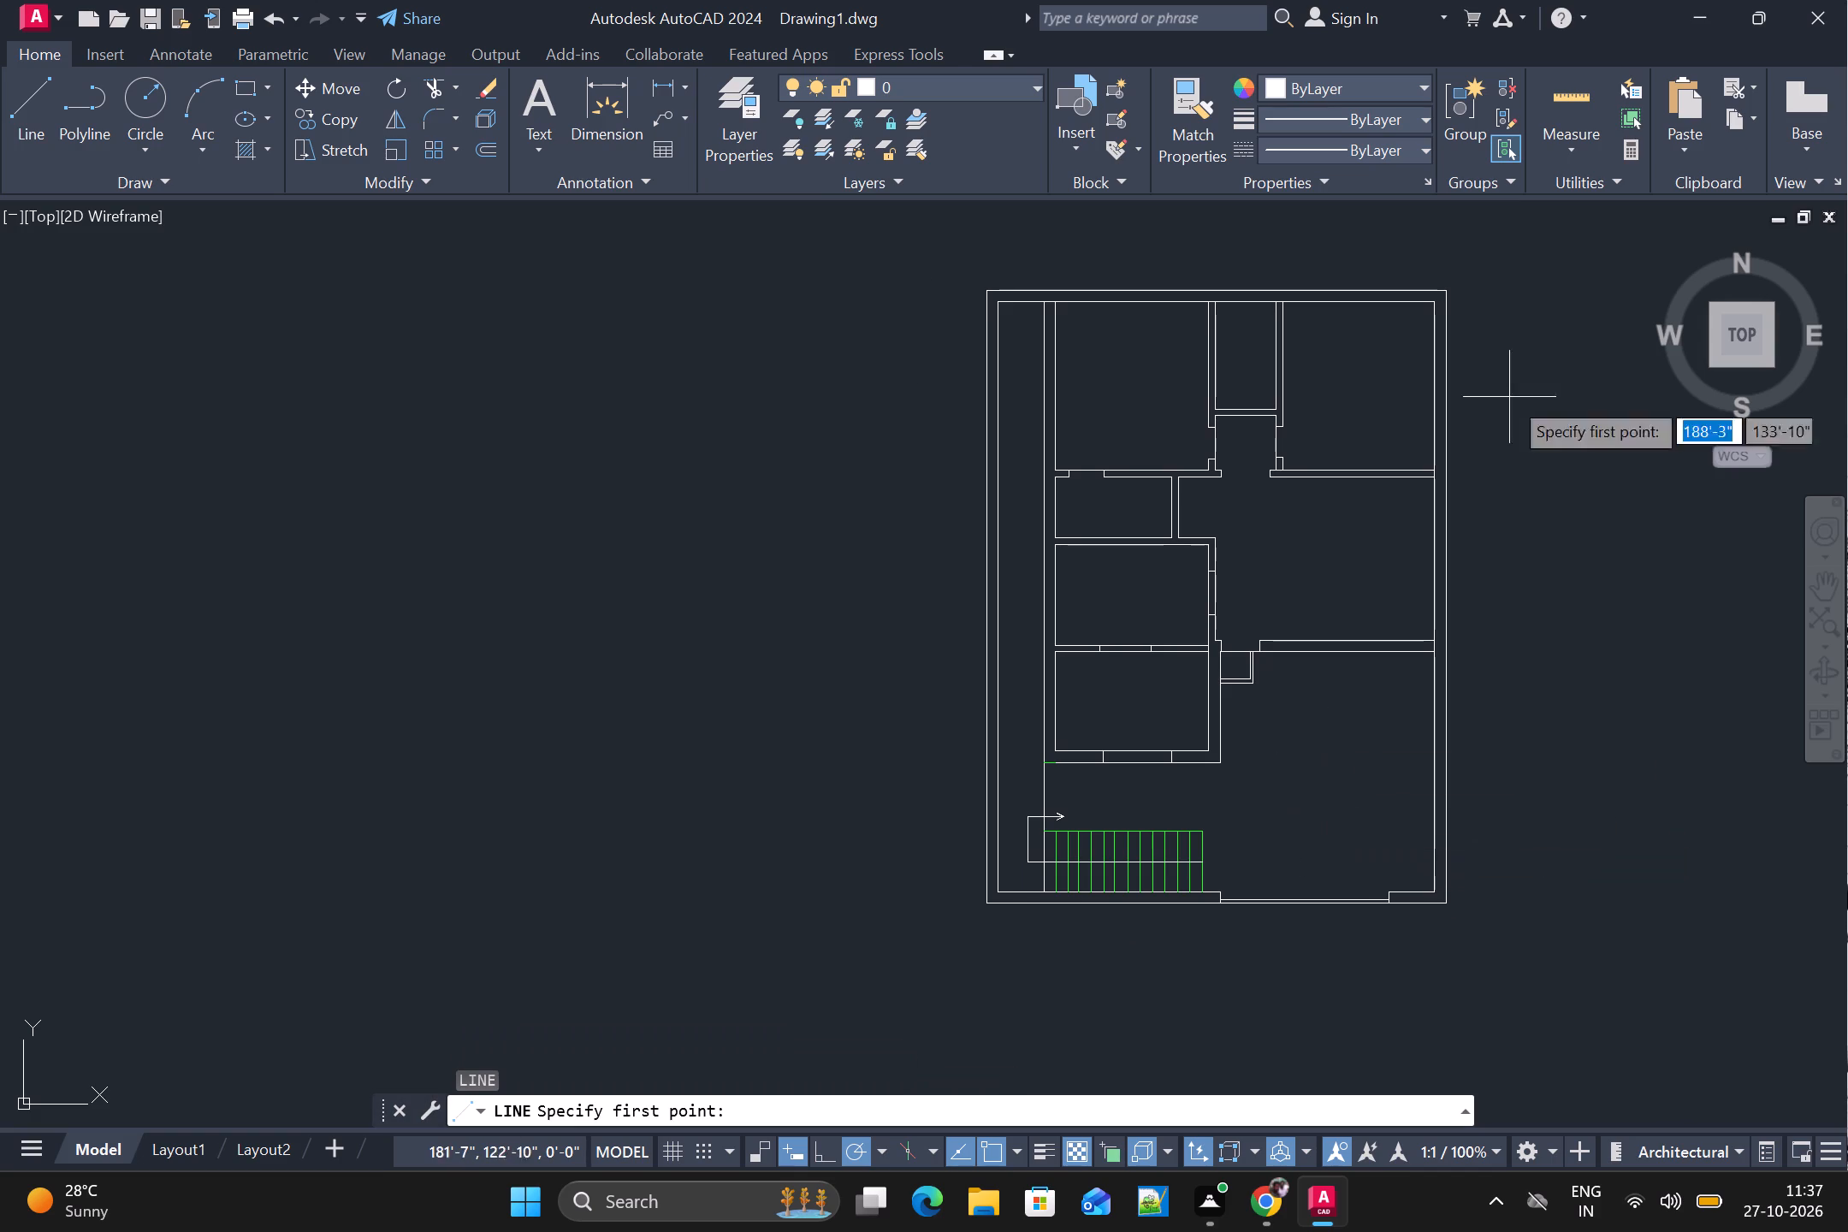
pyautogui.keyDown('alt'); pyautogui.scroll(3, 1430, 287); pyautogui.keyUp('alt')
pyautogui.keyDown('alt'); pyautogui.click(1413, 349); pyautogui.keyUp('alt')
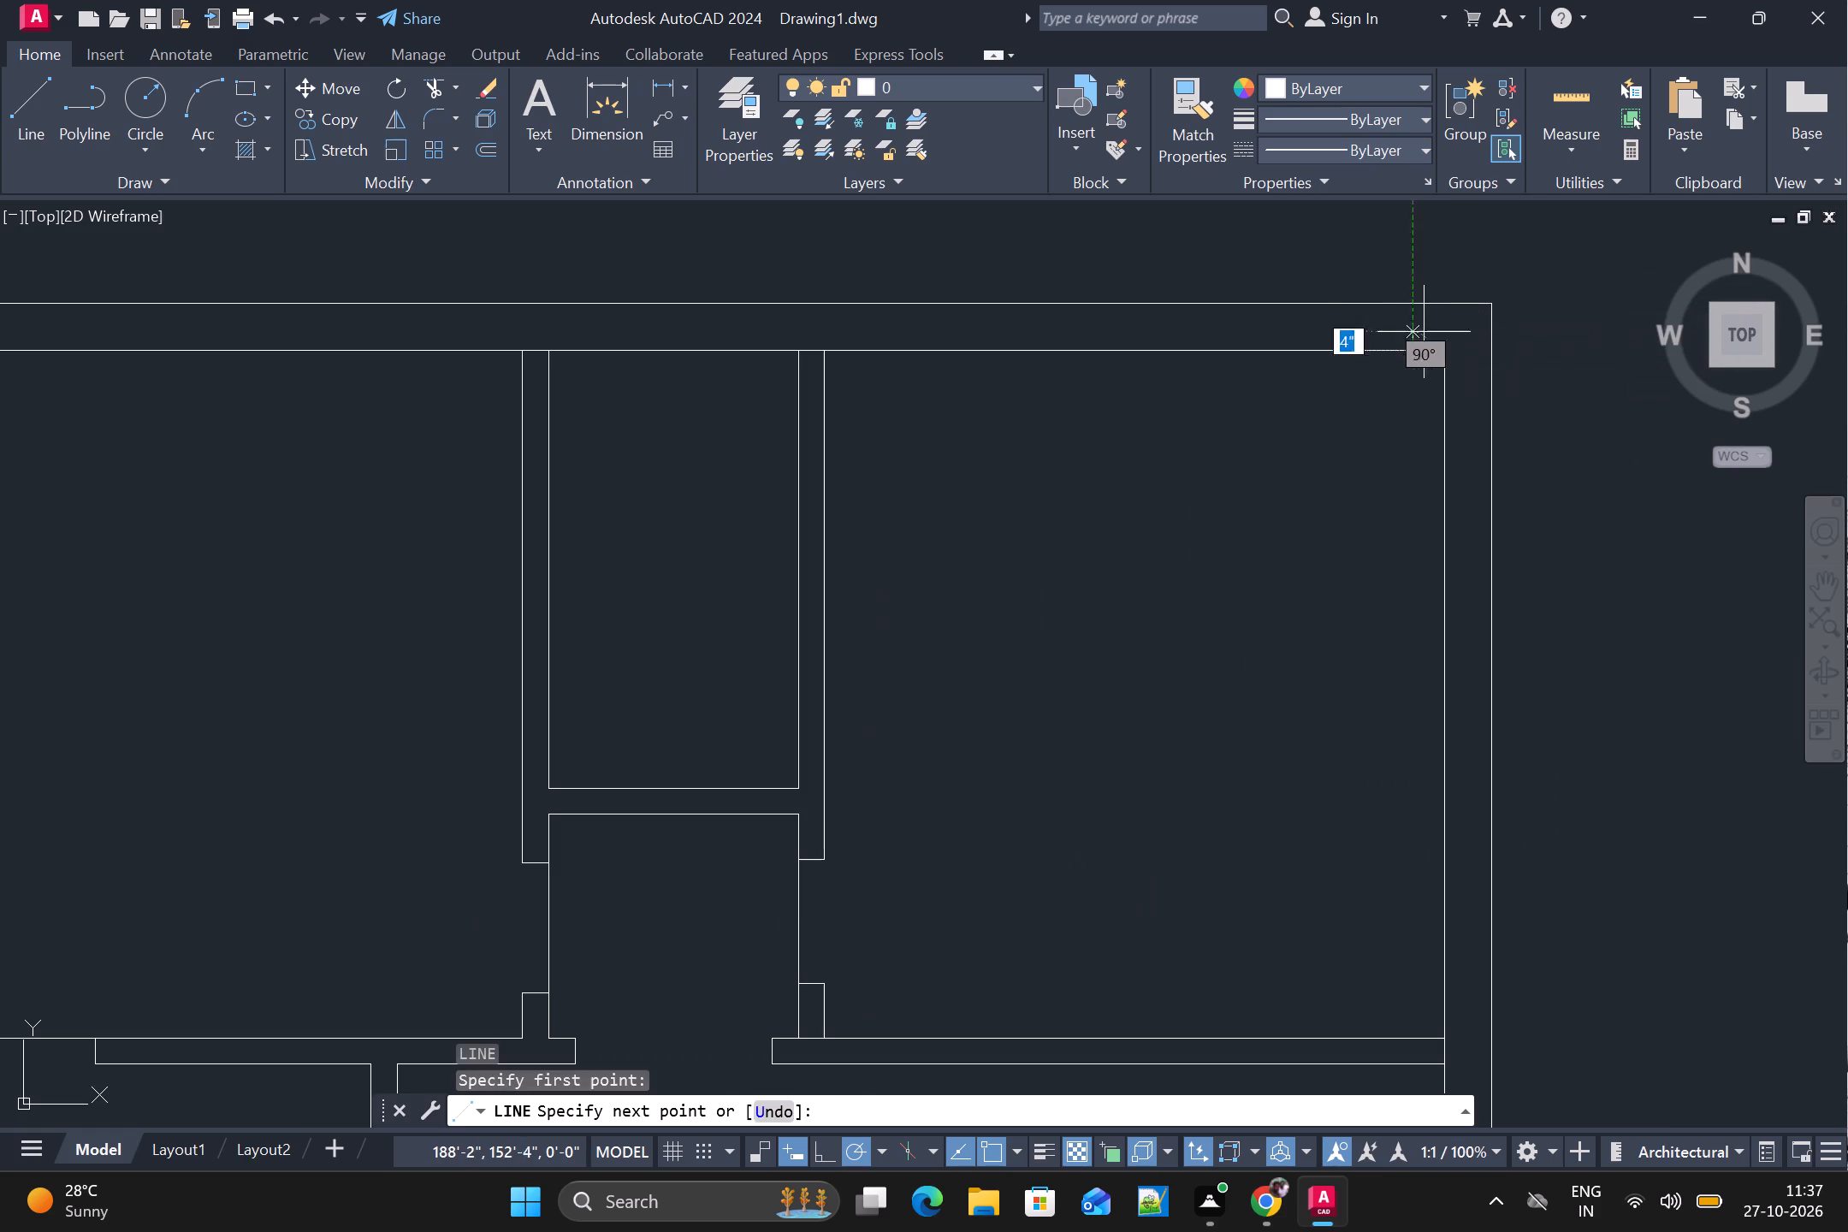
pyautogui.keyDown('alt'); pyautogui.click(1452, 303); pyautogui.keyUp('alt')
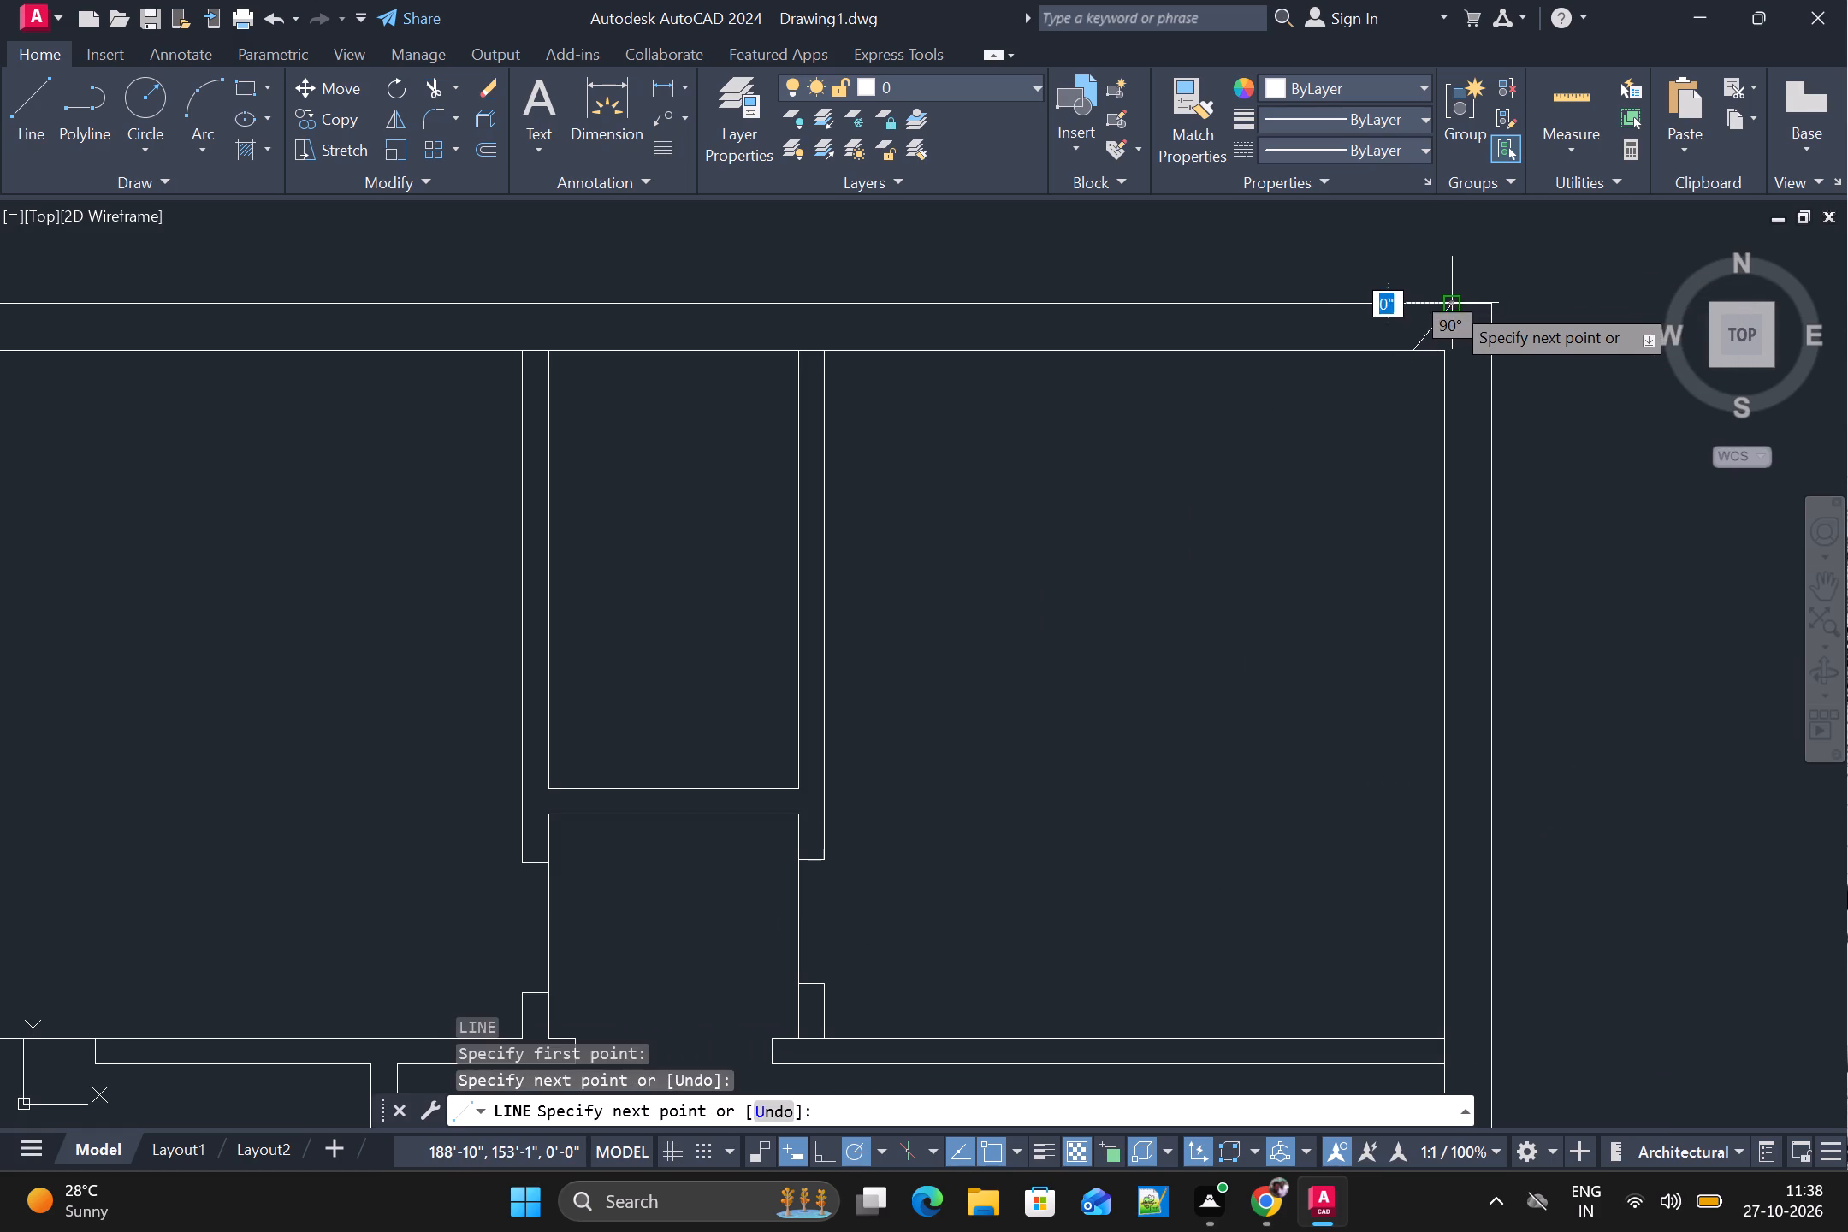
pyautogui.press('space')
pyautogui.press('space')
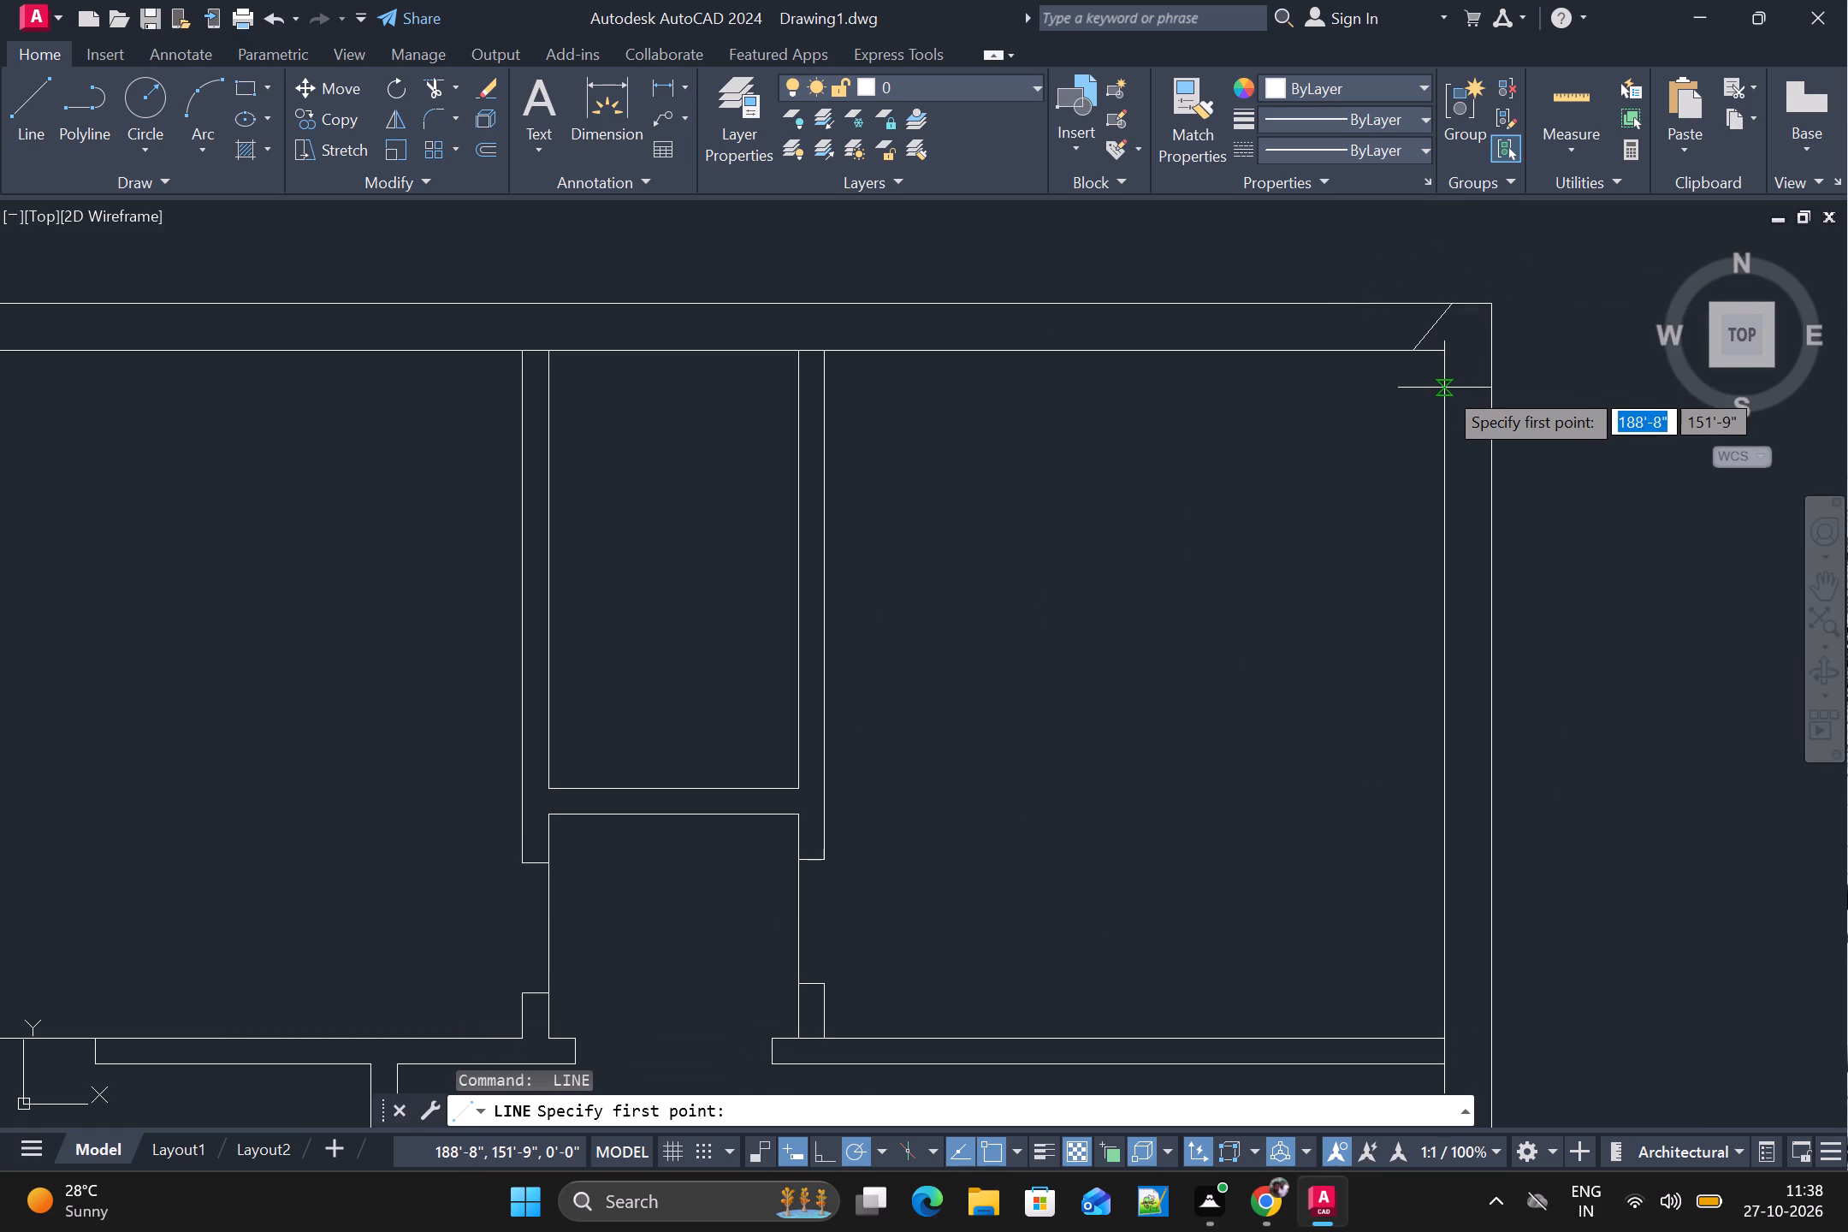
pyautogui.keyDown('alt'); pyautogui.click(1445, 376); pyautogui.keyUp('alt')
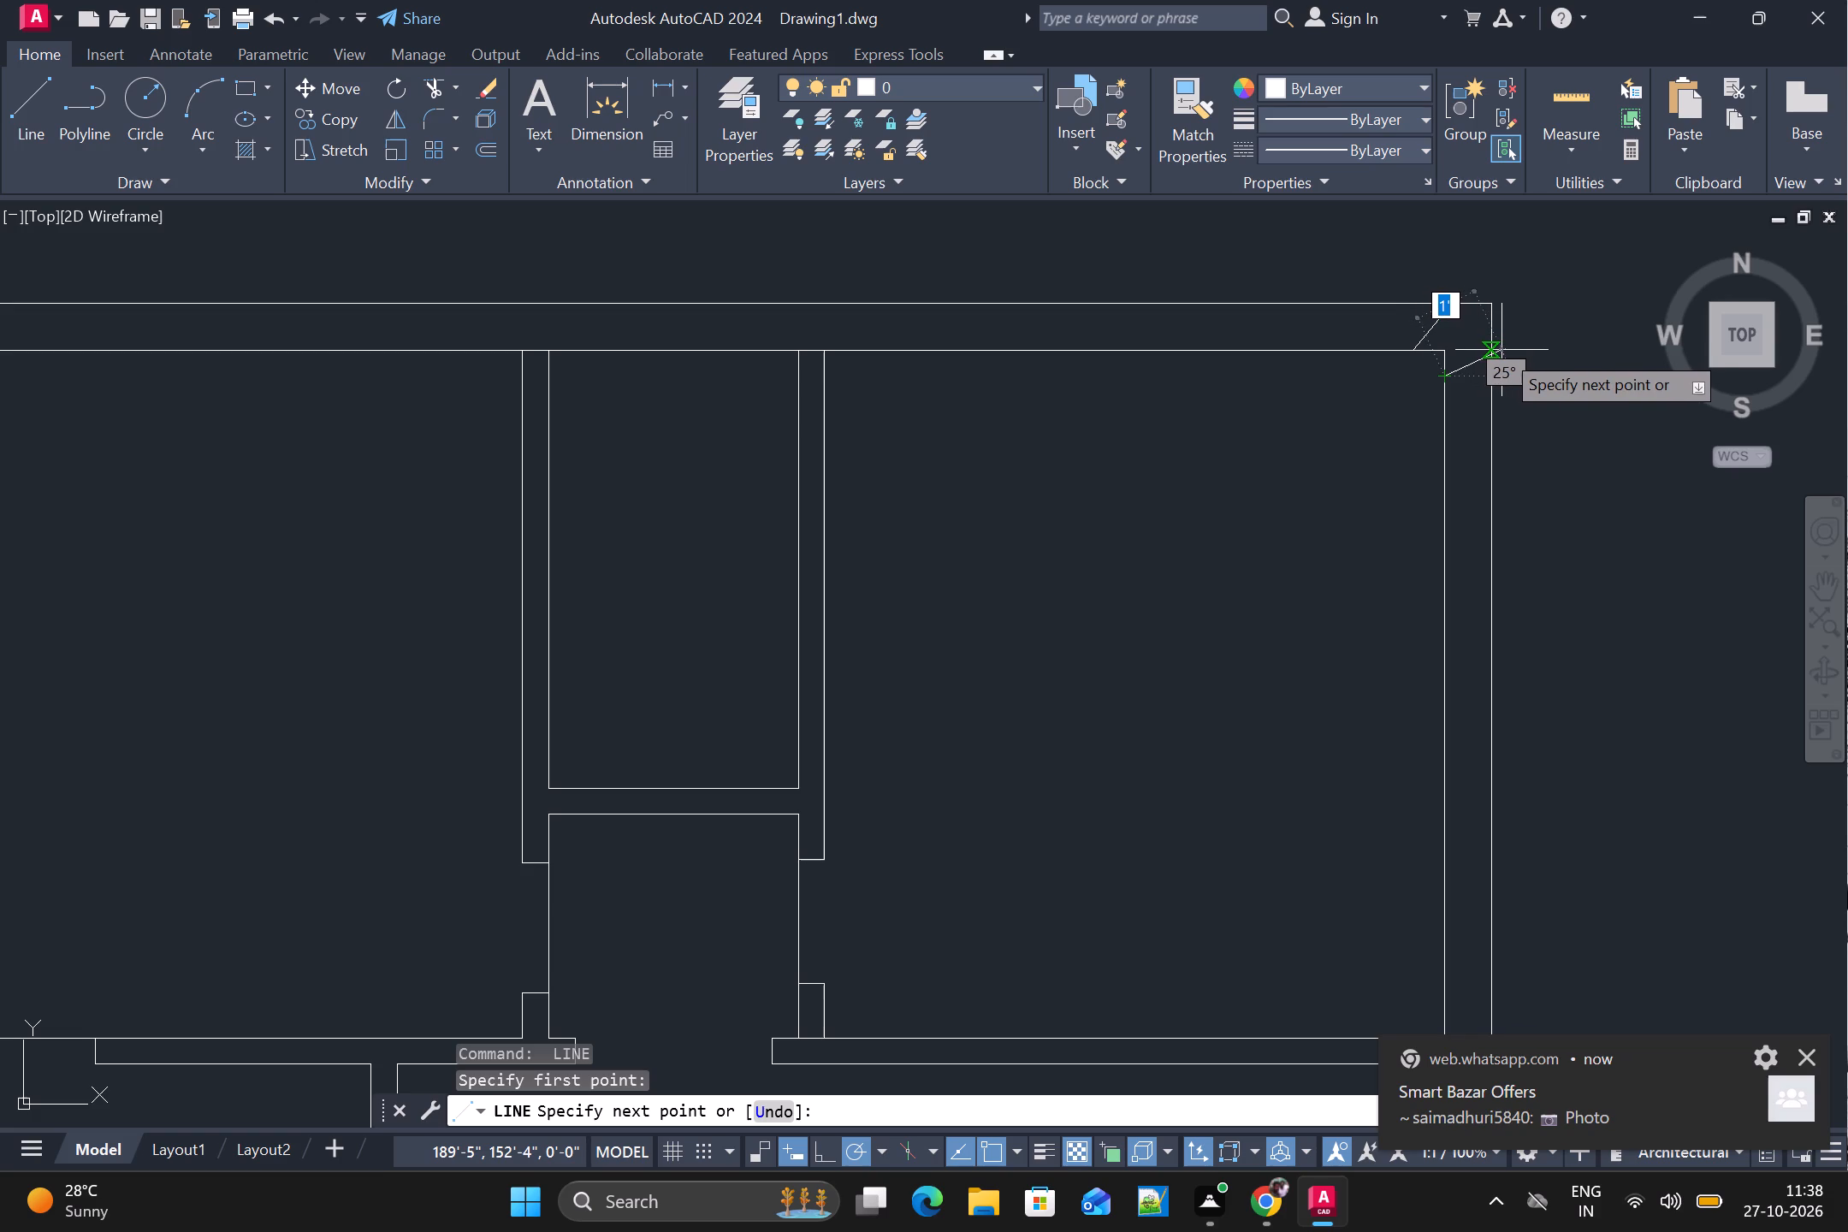
pyautogui.keyDown('alt'); pyautogui.scroll(3, 1500, 350); pyautogui.keyUp('alt')
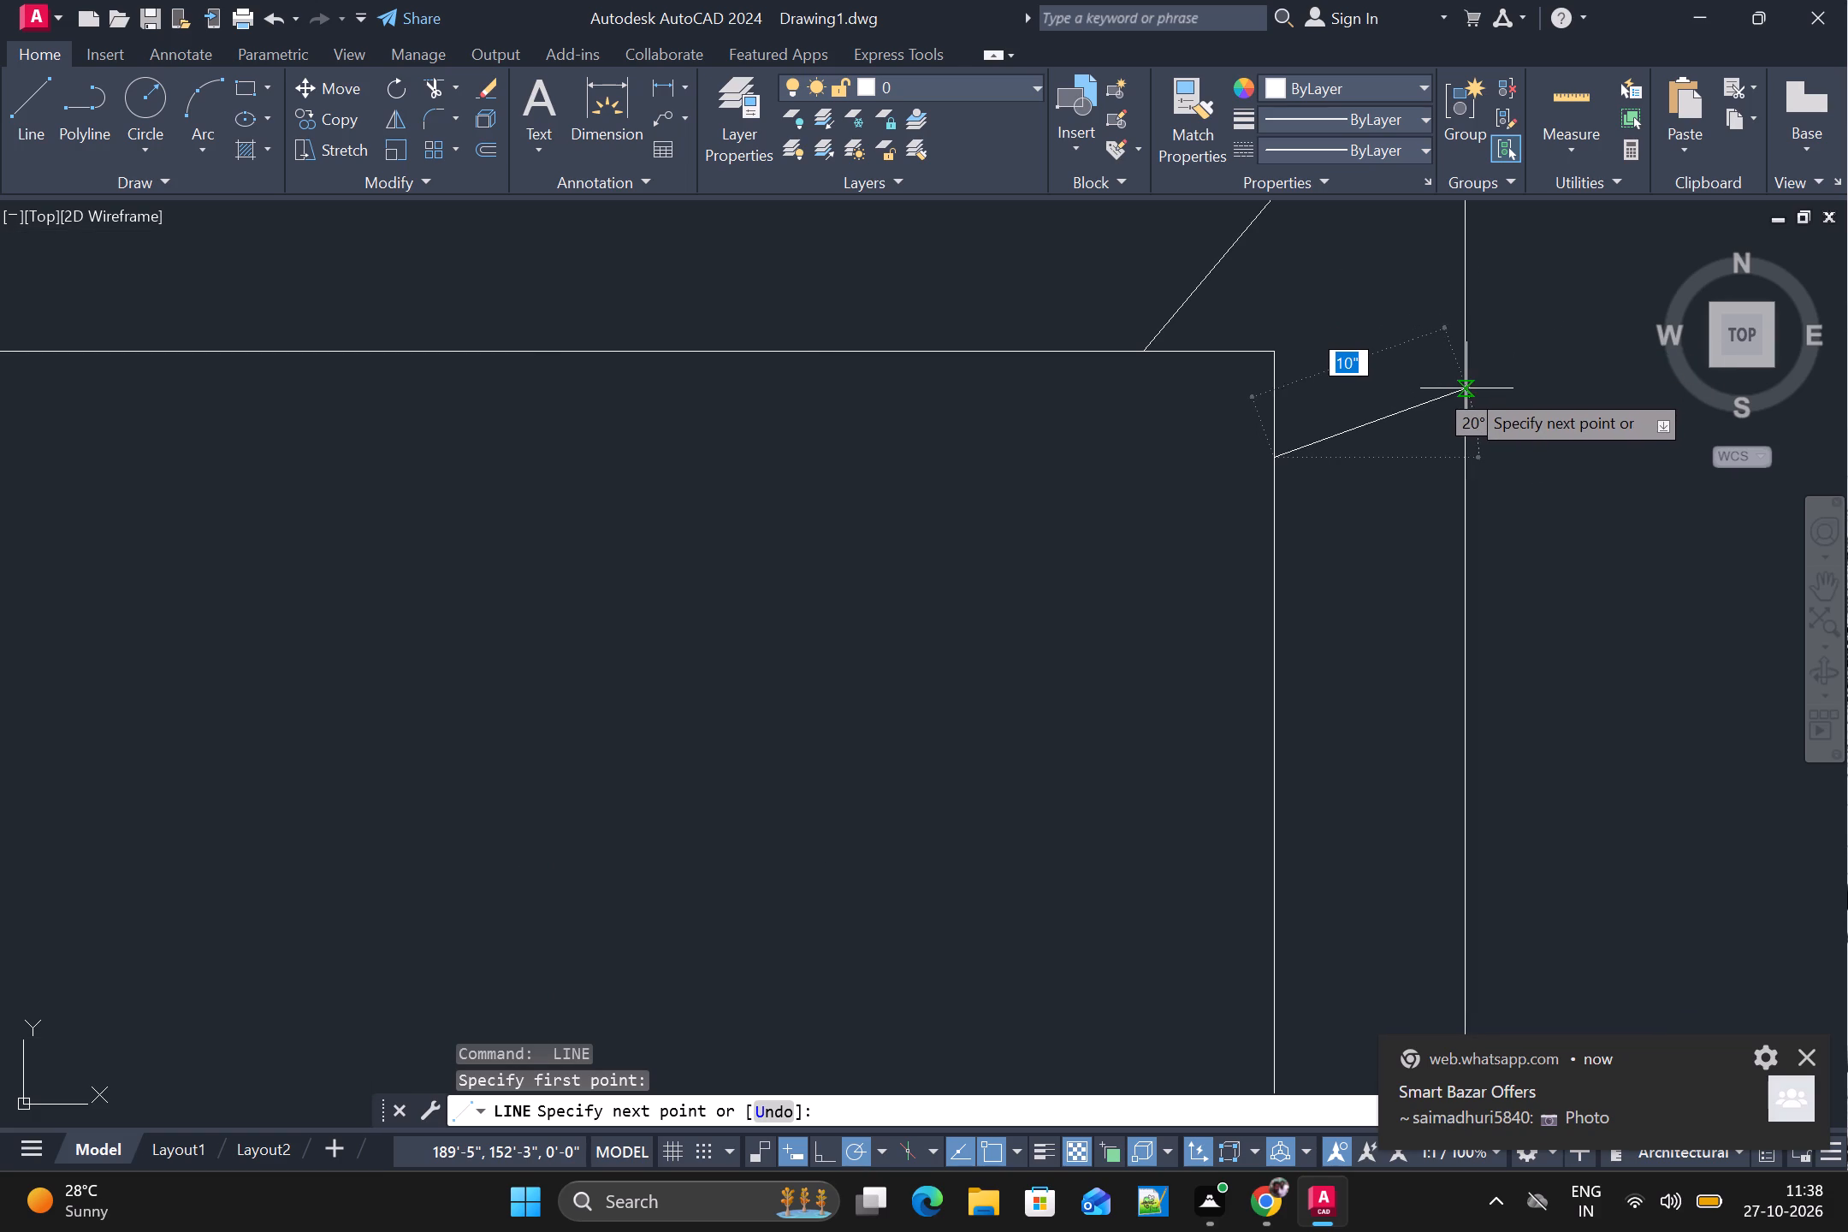
pyautogui.keyDown('alt'); pyautogui.click(1468, 377); pyautogui.keyUp('alt')
pyautogui.press('space')
pyautogui.keyDown('alt'); pyautogui.scroll(-2, 1471, 438); pyautogui.keyUp('alt')
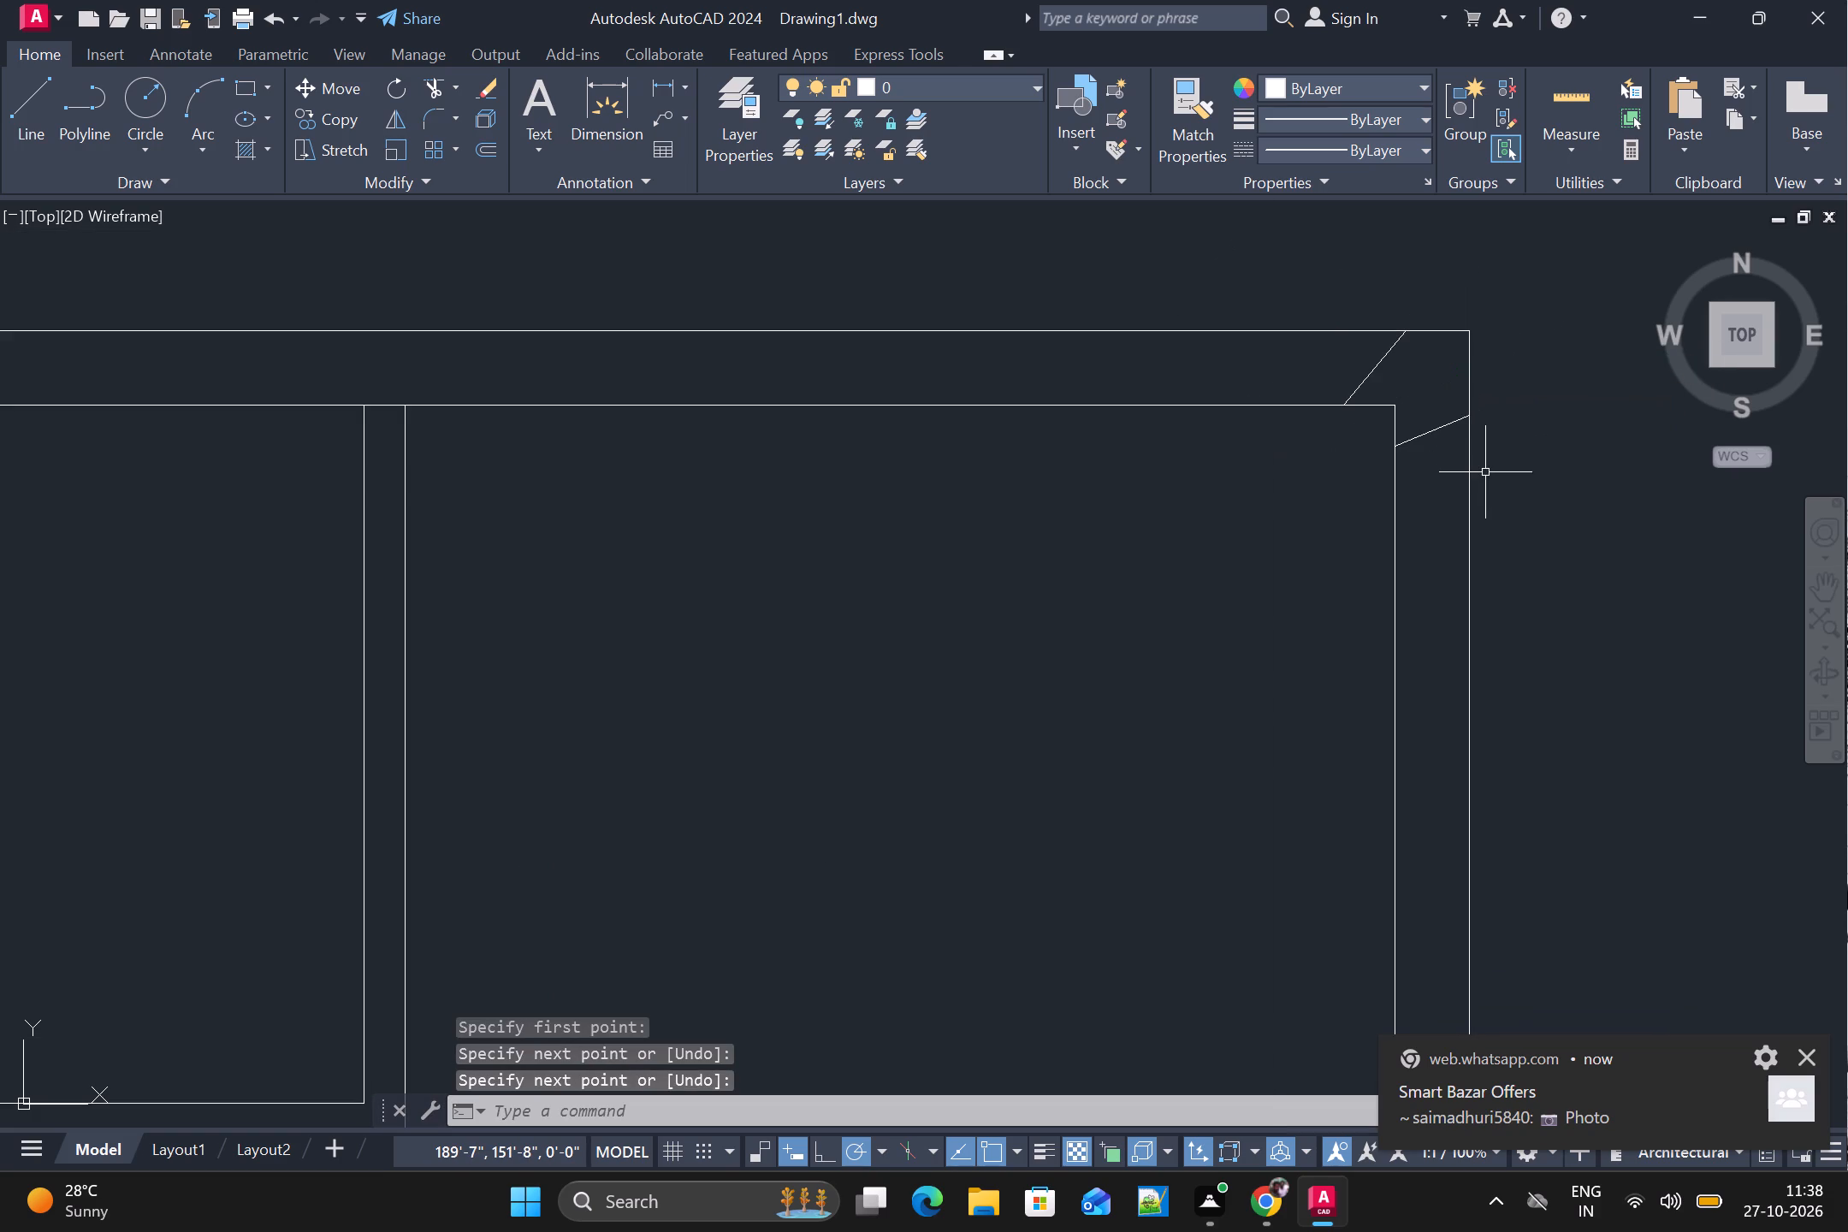
# Draw two vertical lines about 15" apart across the north outer wall, either side of the partition west of the narrow north room.
pyautogui.press('space')
pyautogui.keyDown('alt'); pyautogui.scroll(-3, 1253, 415); pyautogui.keyUp('alt')
pyautogui.keyDown('alt'); pyautogui.moveTo(1193, 487); pyautogui.dragTo(1386, 489, button='middle'); pyautogui.keyUp('alt')
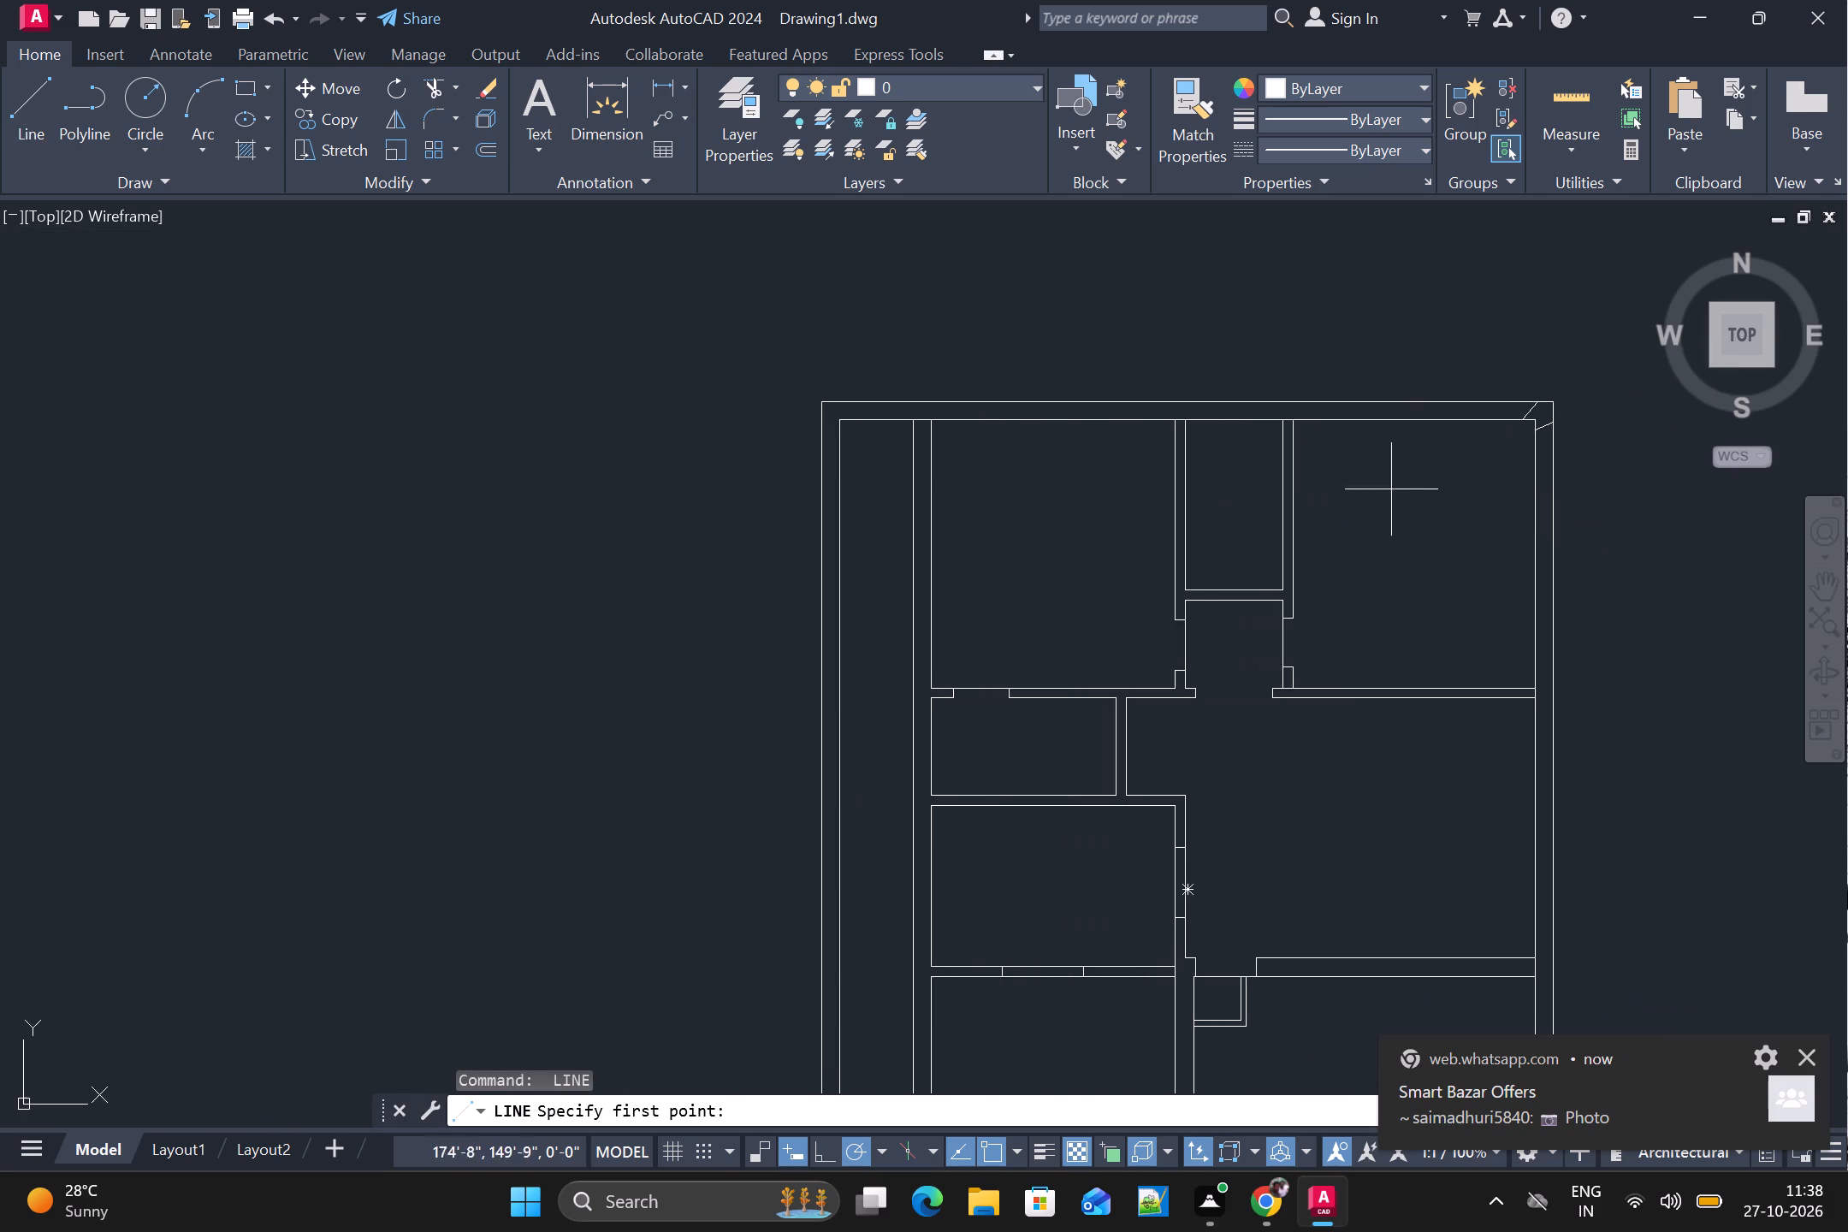
pyautogui.keyDown('alt'); pyautogui.scroll(3, 1212, 434); pyautogui.keyUp('alt')
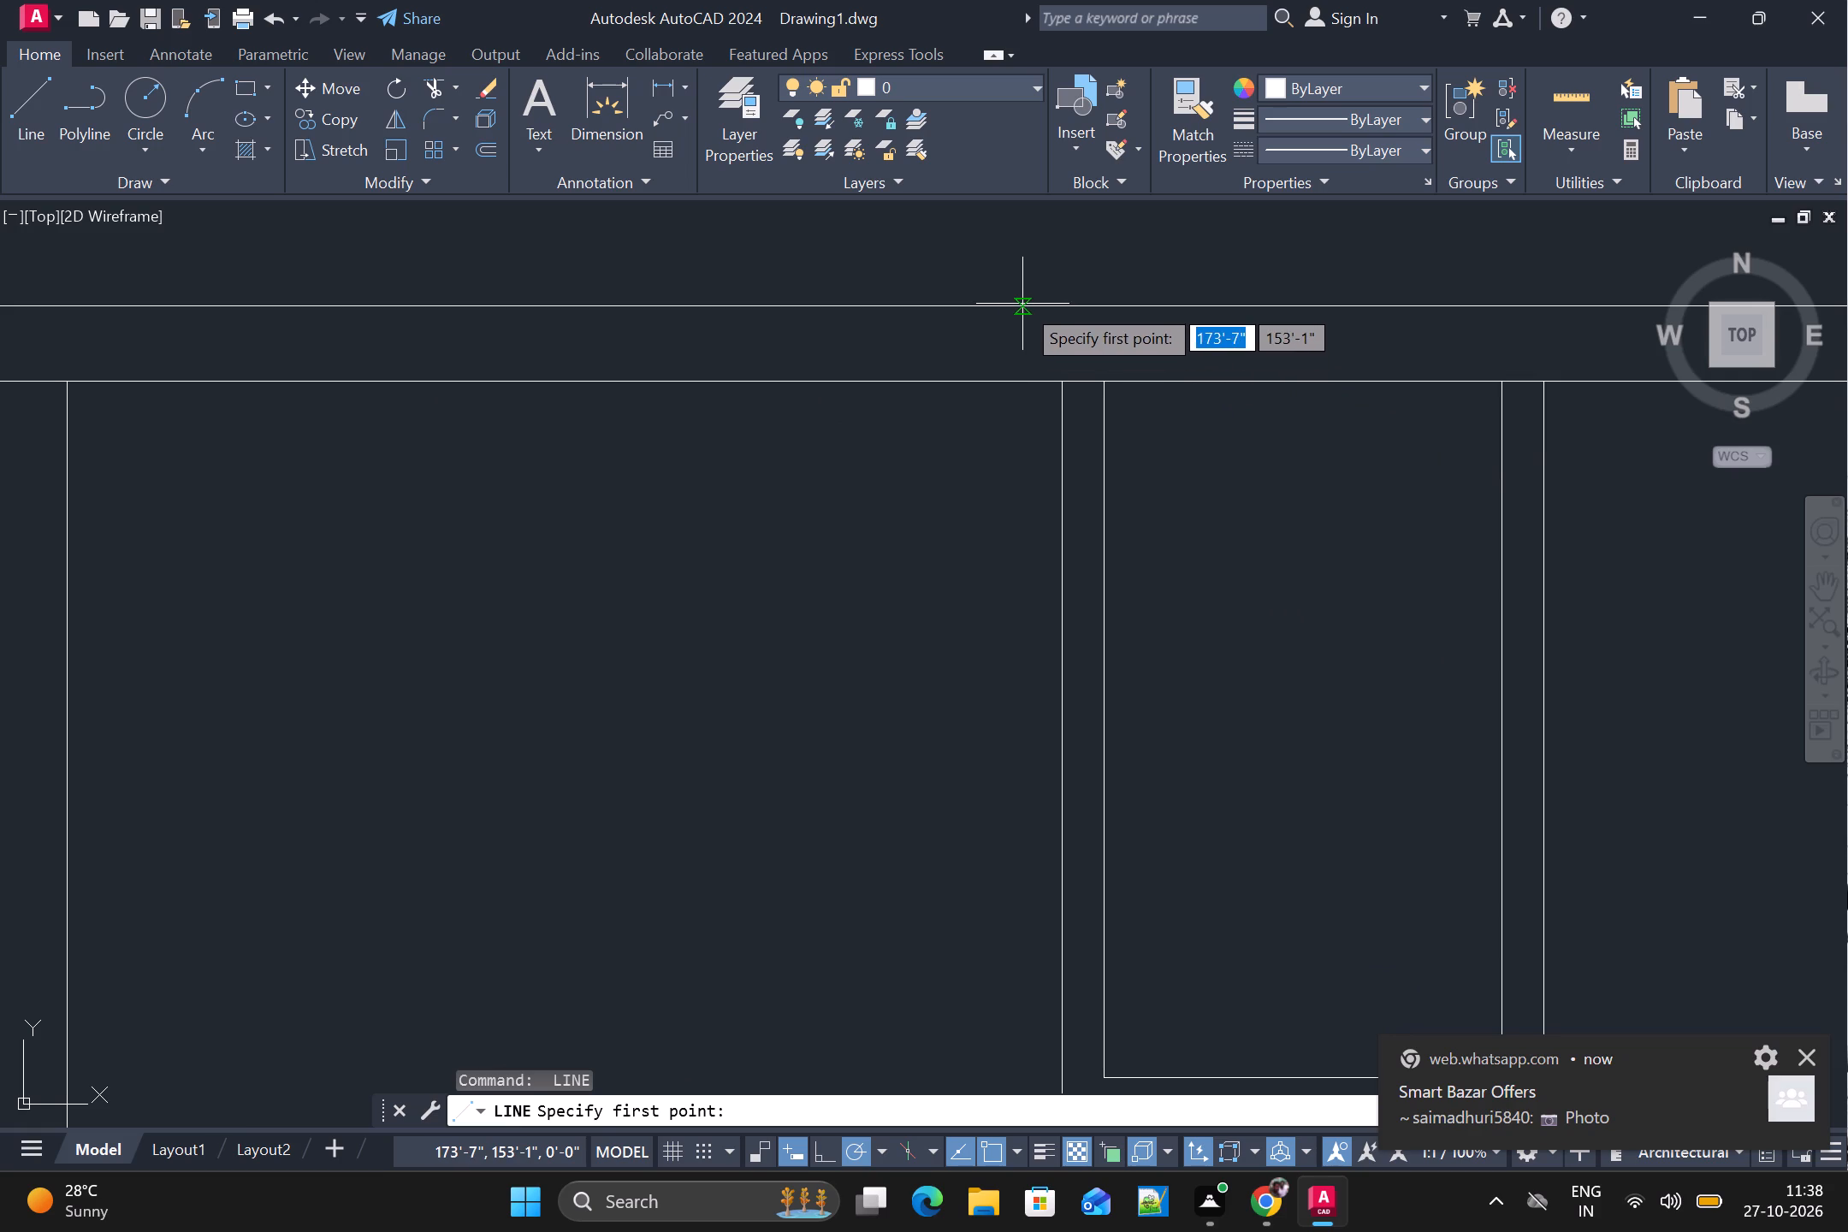
pyautogui.keyDown('alt'); pyautogui.click(1022, 304); pyautogui.keyUp('alt')
pyautogui.keyDown('alt'); pyautogui.click(1027, 381); pyautogui.keyUp('alt')
pyautogui.press('space')
pyautogui.press('space')
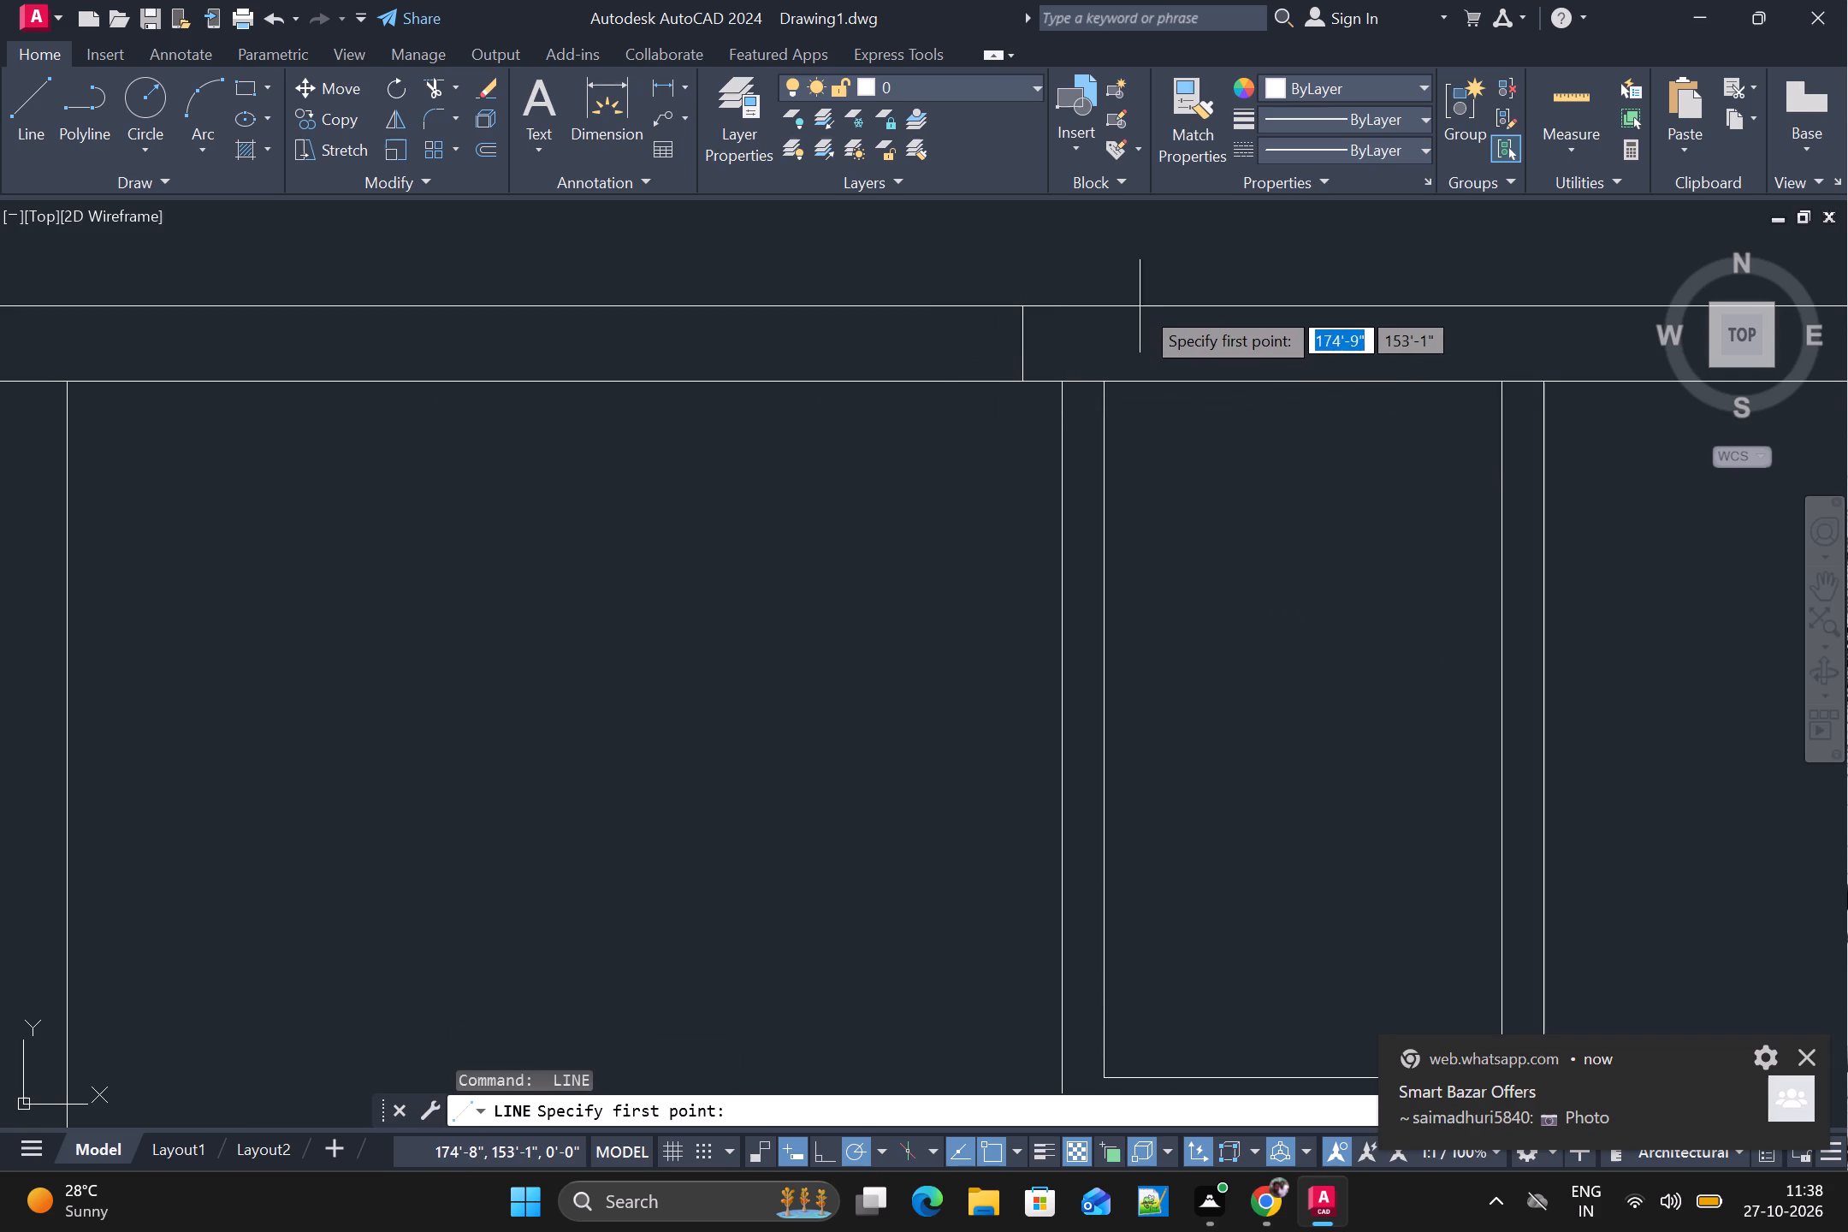
pyautogui.keyDown('alt'); pyautogui.click(1147, 306); pyautogui.keyUp('alt')
pyautogui.keyDown('alt'); pyautogui.click(1146, 376); pyautogui.keyUp('alt')
pyautogui.press('space')
# Draw two vertical lines about 2'-3" apart across the north outer wall, either side of the northwest room's 9" west wall.
pyautogui.keyDown('alt'); pyautogui.scroll(-2, 1146, 397); pyautogui.keyUp('alt')
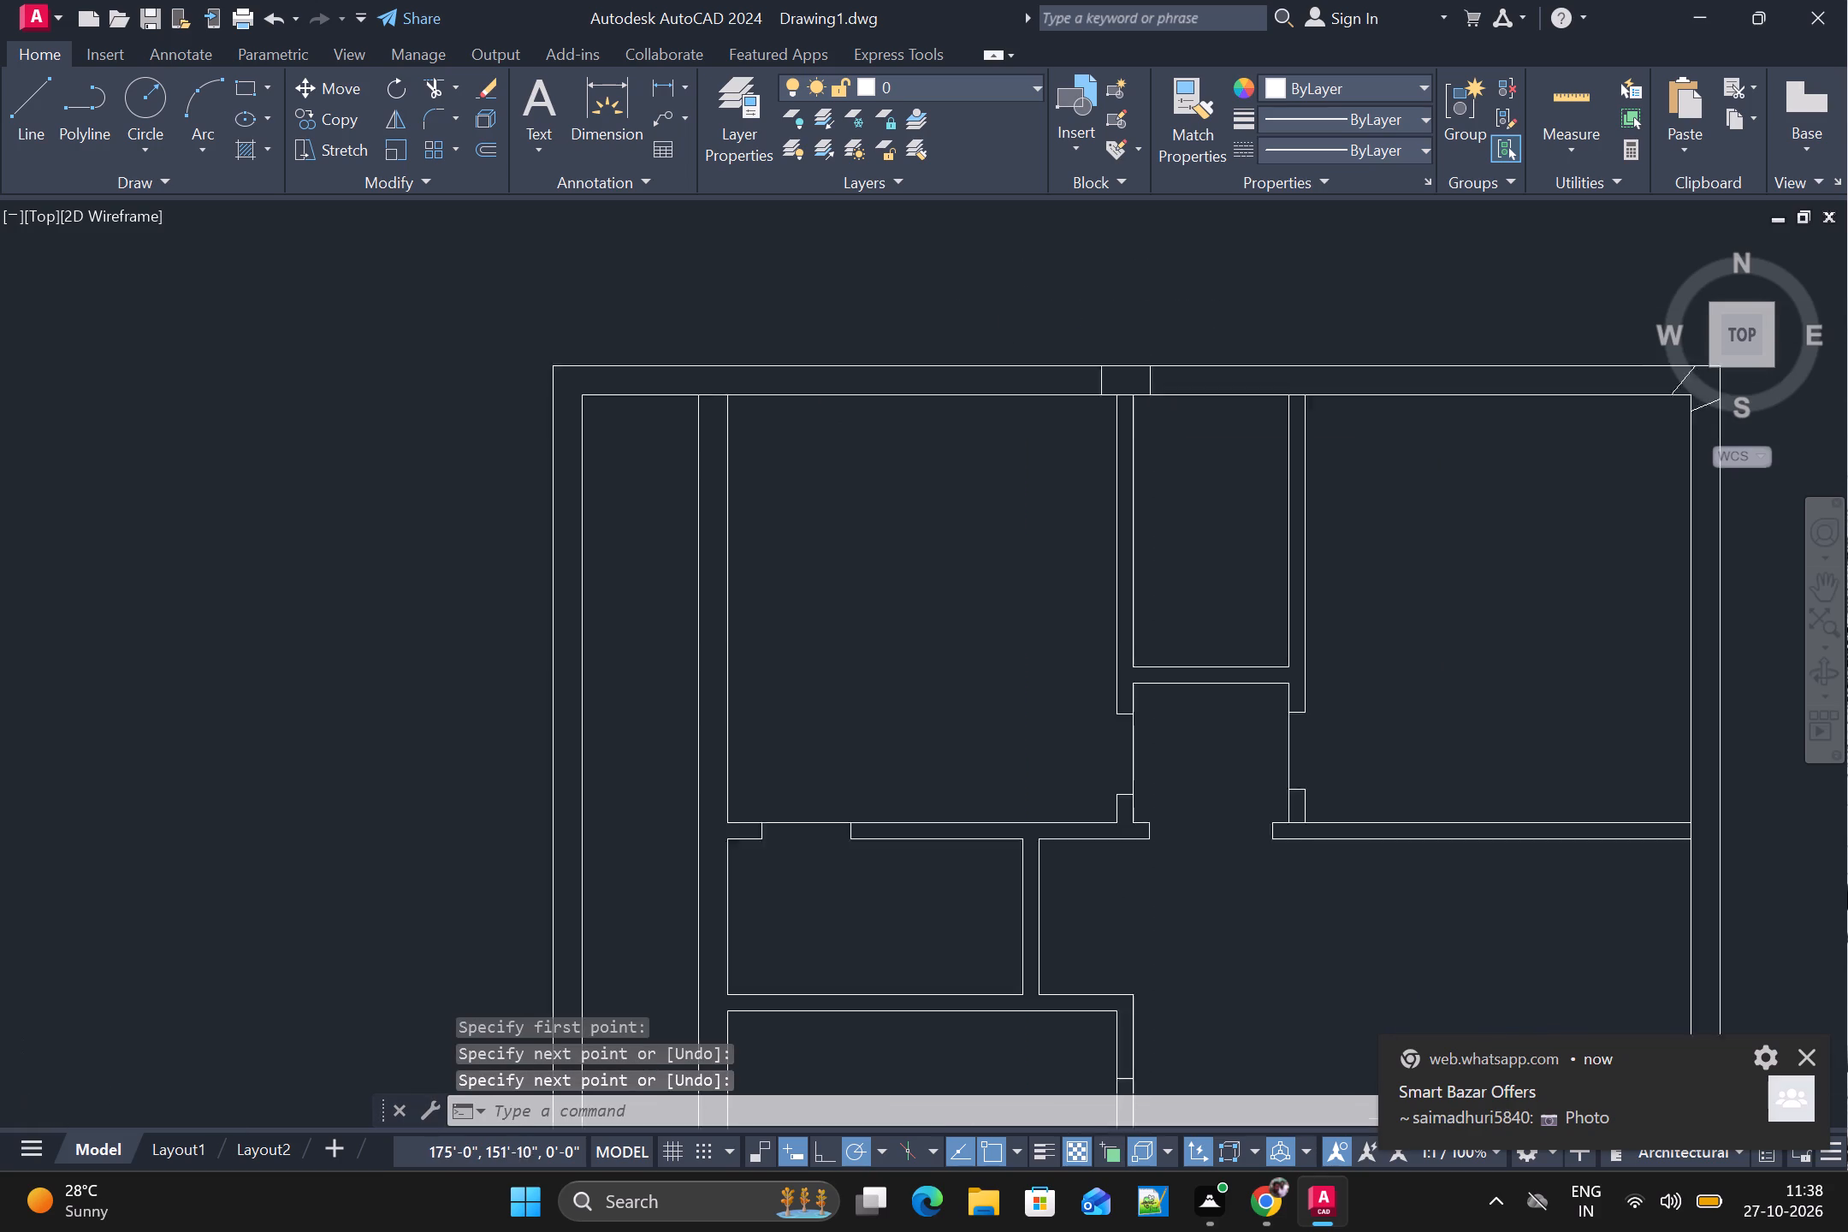
pyautogui.keyDown('alt'); pyautogui.scroll(-1, 1166, 421); pyautogui.keyUp('alt')
pyautogui.press('space')
pyautogui.keyDown('alt'); pyautogui.scroll(1, 825, 404); pyautogui.keyUp('alt')
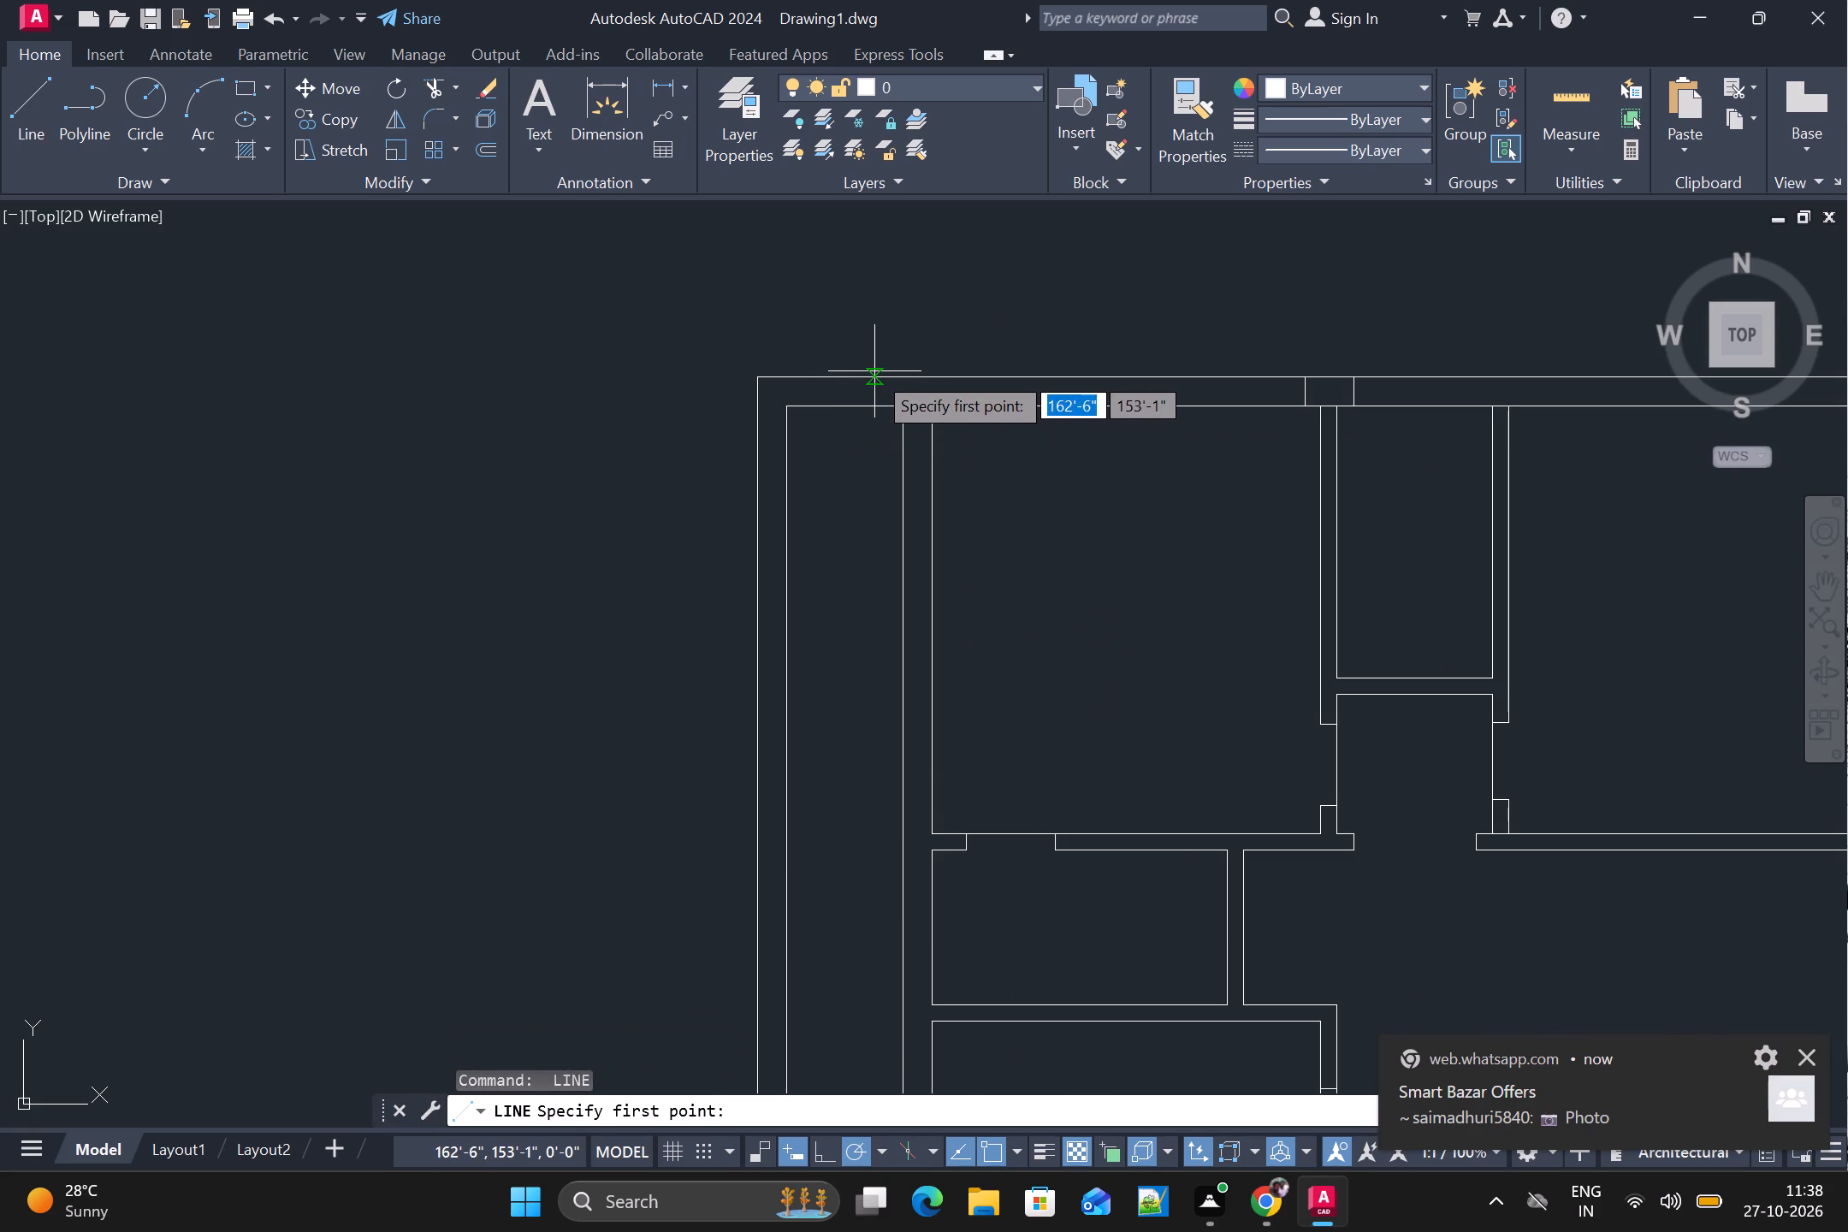
pyautogui.keyDown('alt'); pyautogui.click(874, 371); pyautogui.keyUp('alt')
pyautogui.keyDown('alt'); pyautogui.click(877, 414); pyautogui.keyUp('alt')
pyautogui.press('space')
pyautogui.press('space')
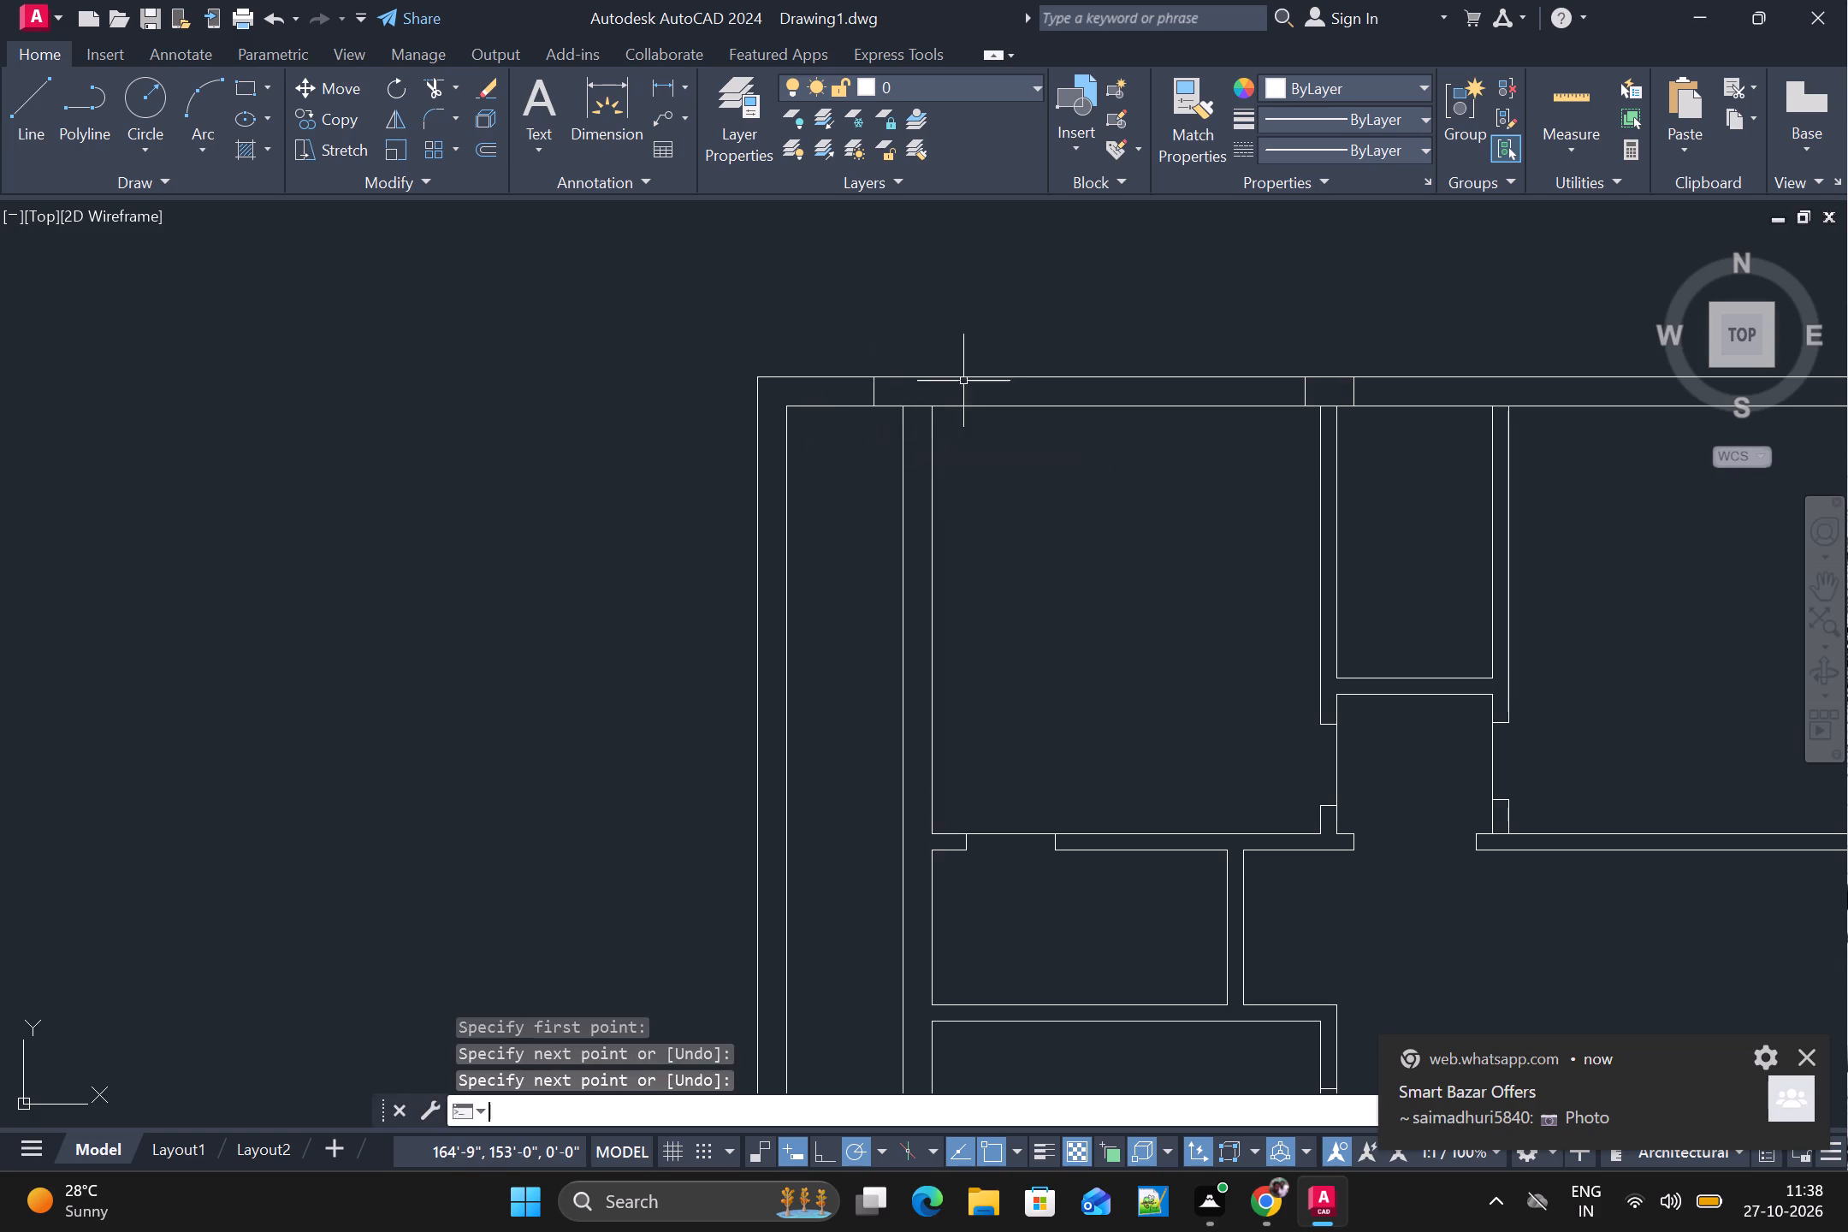
pyautogui.keyDown('alt'); pyautogui.click(965, 376); pyautogui.keyUp('alt')
pyautogui.keyDown('alt'); pyautogui.click(964, 415); pyautogui.keyUp('alt')
pyautogui.press('space')
# Draw two slanted lines across the outer wall at the northwest corner, one in the north wall, one about 10" long in the west wall.
pyautogui.keyDown('alt'); pyautogui.scroll(-3, 986, 425); pyautogui.keyUp('alt')
pyautogui.keyDown('alt'); pyautogui.scroll(1, 887, 435); pyautogui.keyUp('alt')
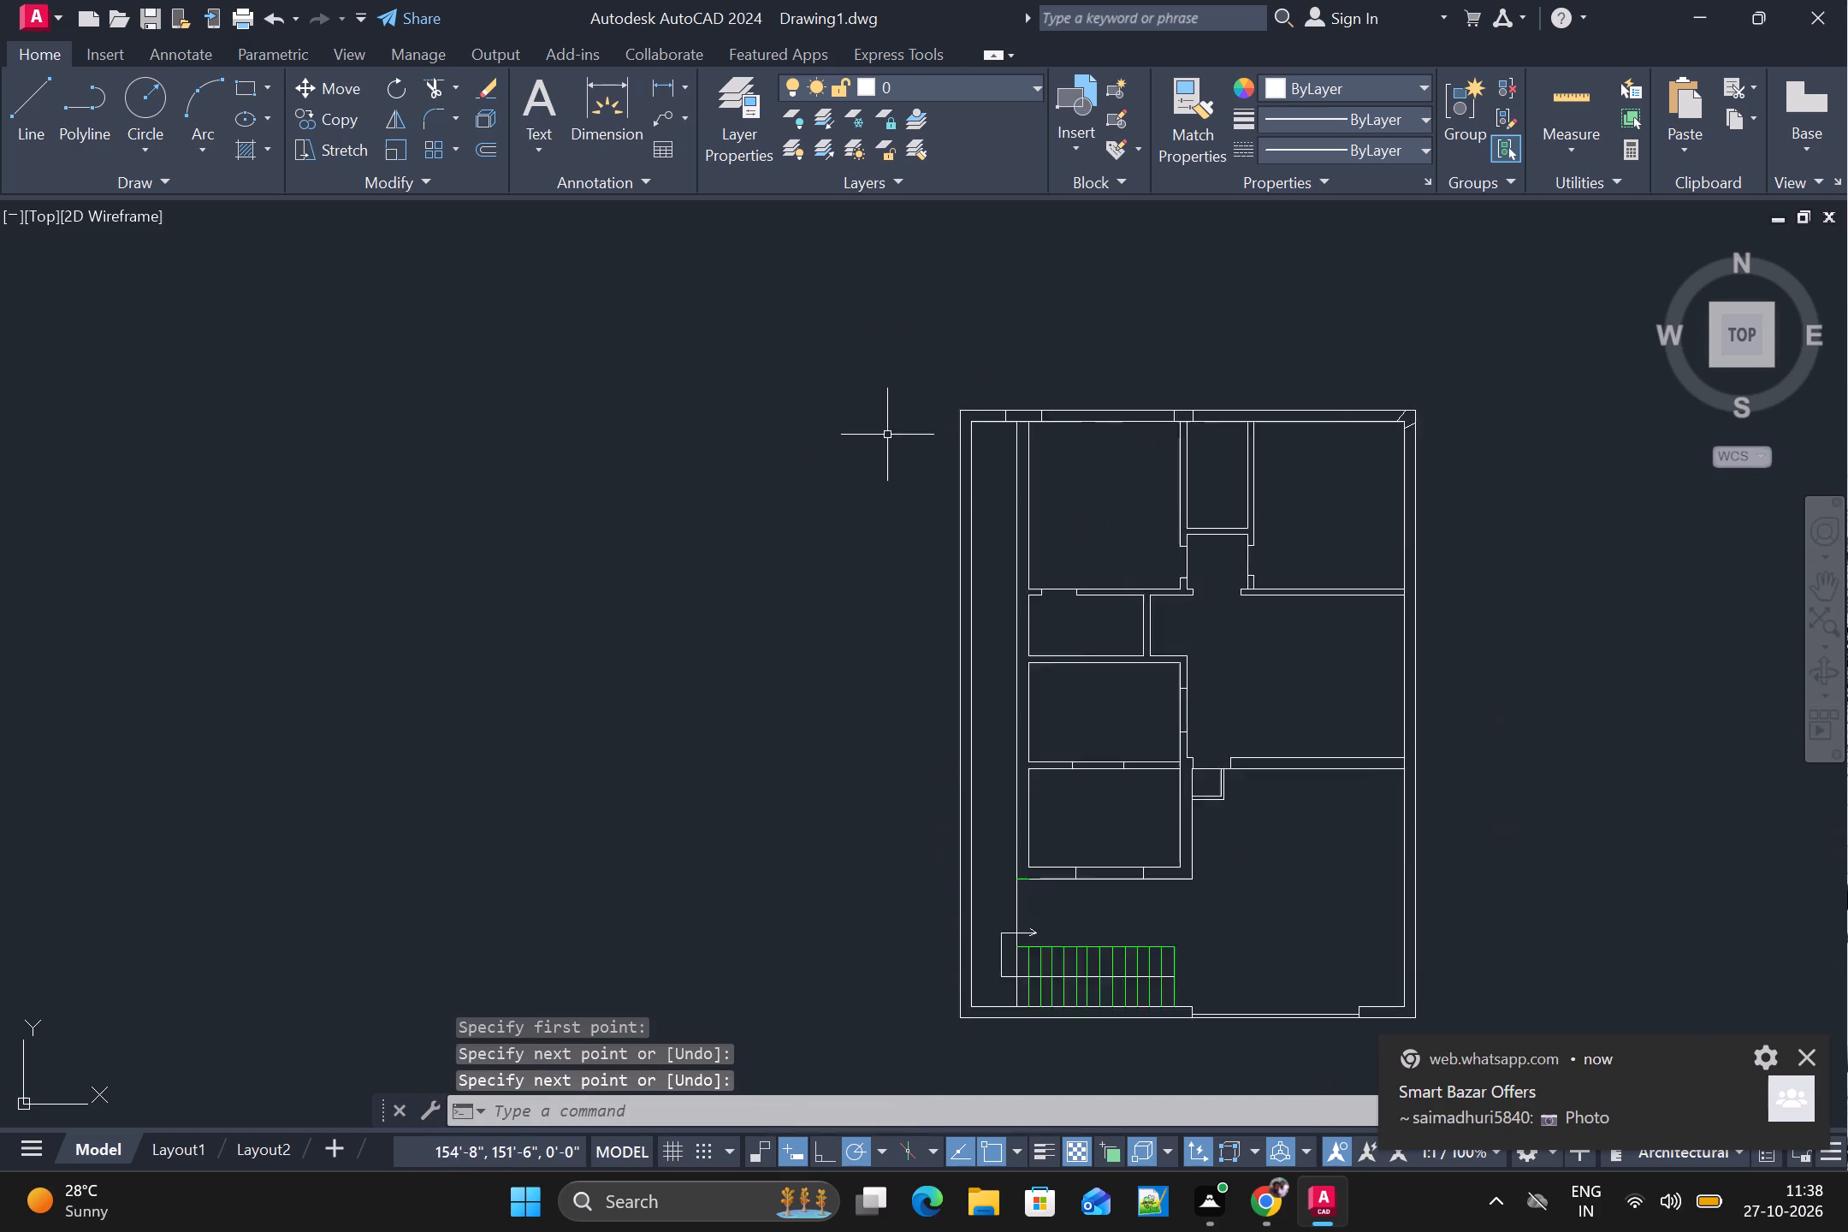
pyautogui.keyDown('alt'); pyautogui.scroll(1, 887, 435); pyautogui.keyUp('alt')
pyautogui.press('space')
pyautogui.keyDown('alt'); pyautogui.scroll(2, 1051, 405); pyautogui.keyUp('alt')
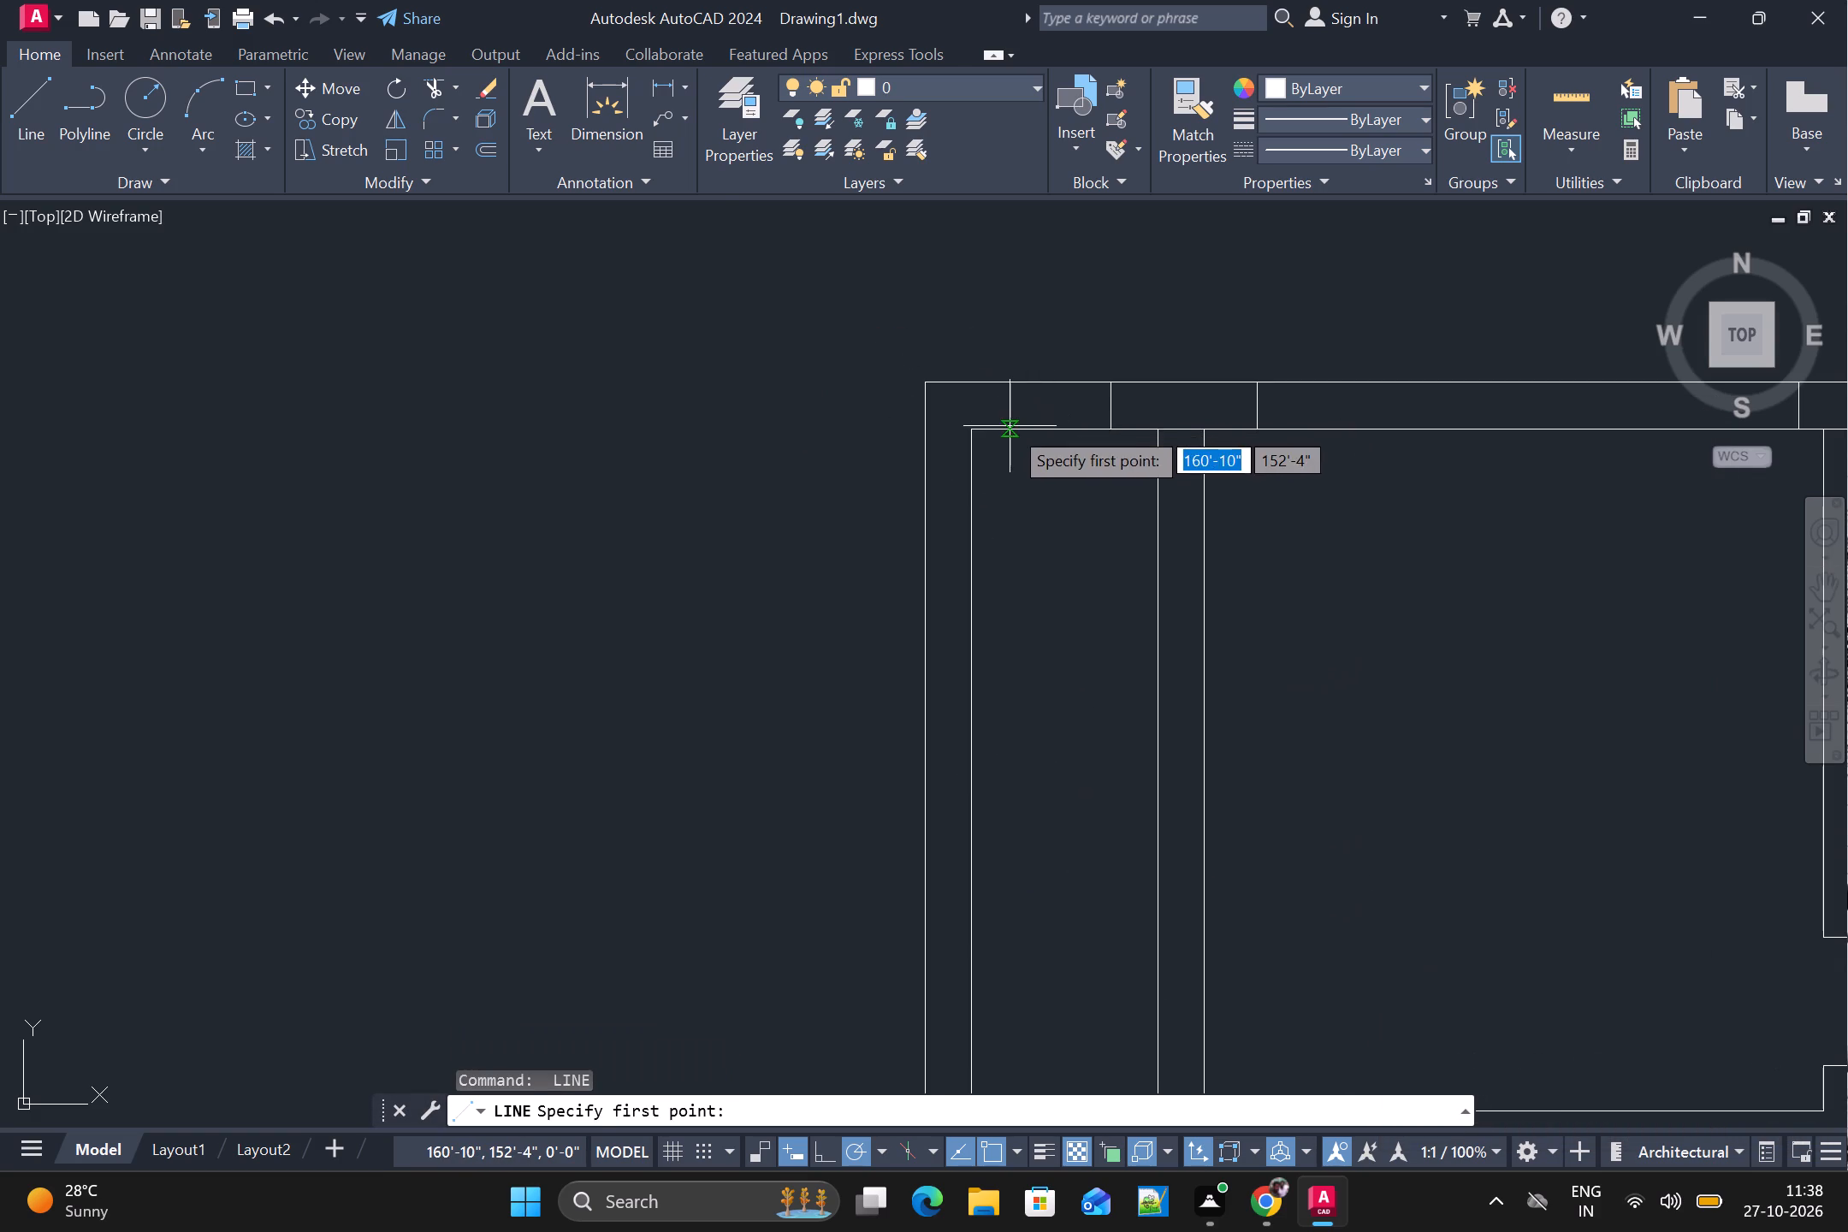
pyautogui.keyDown('alt'); pyautogui.click(1010, 426); pyautogui.keyUp('alt')
pyautogui.keyDown('alt'); pyautogui.click(990, 383); pyautogui.keyUp('alt')
pyautogui.press('space')
pyautogui.press('space')
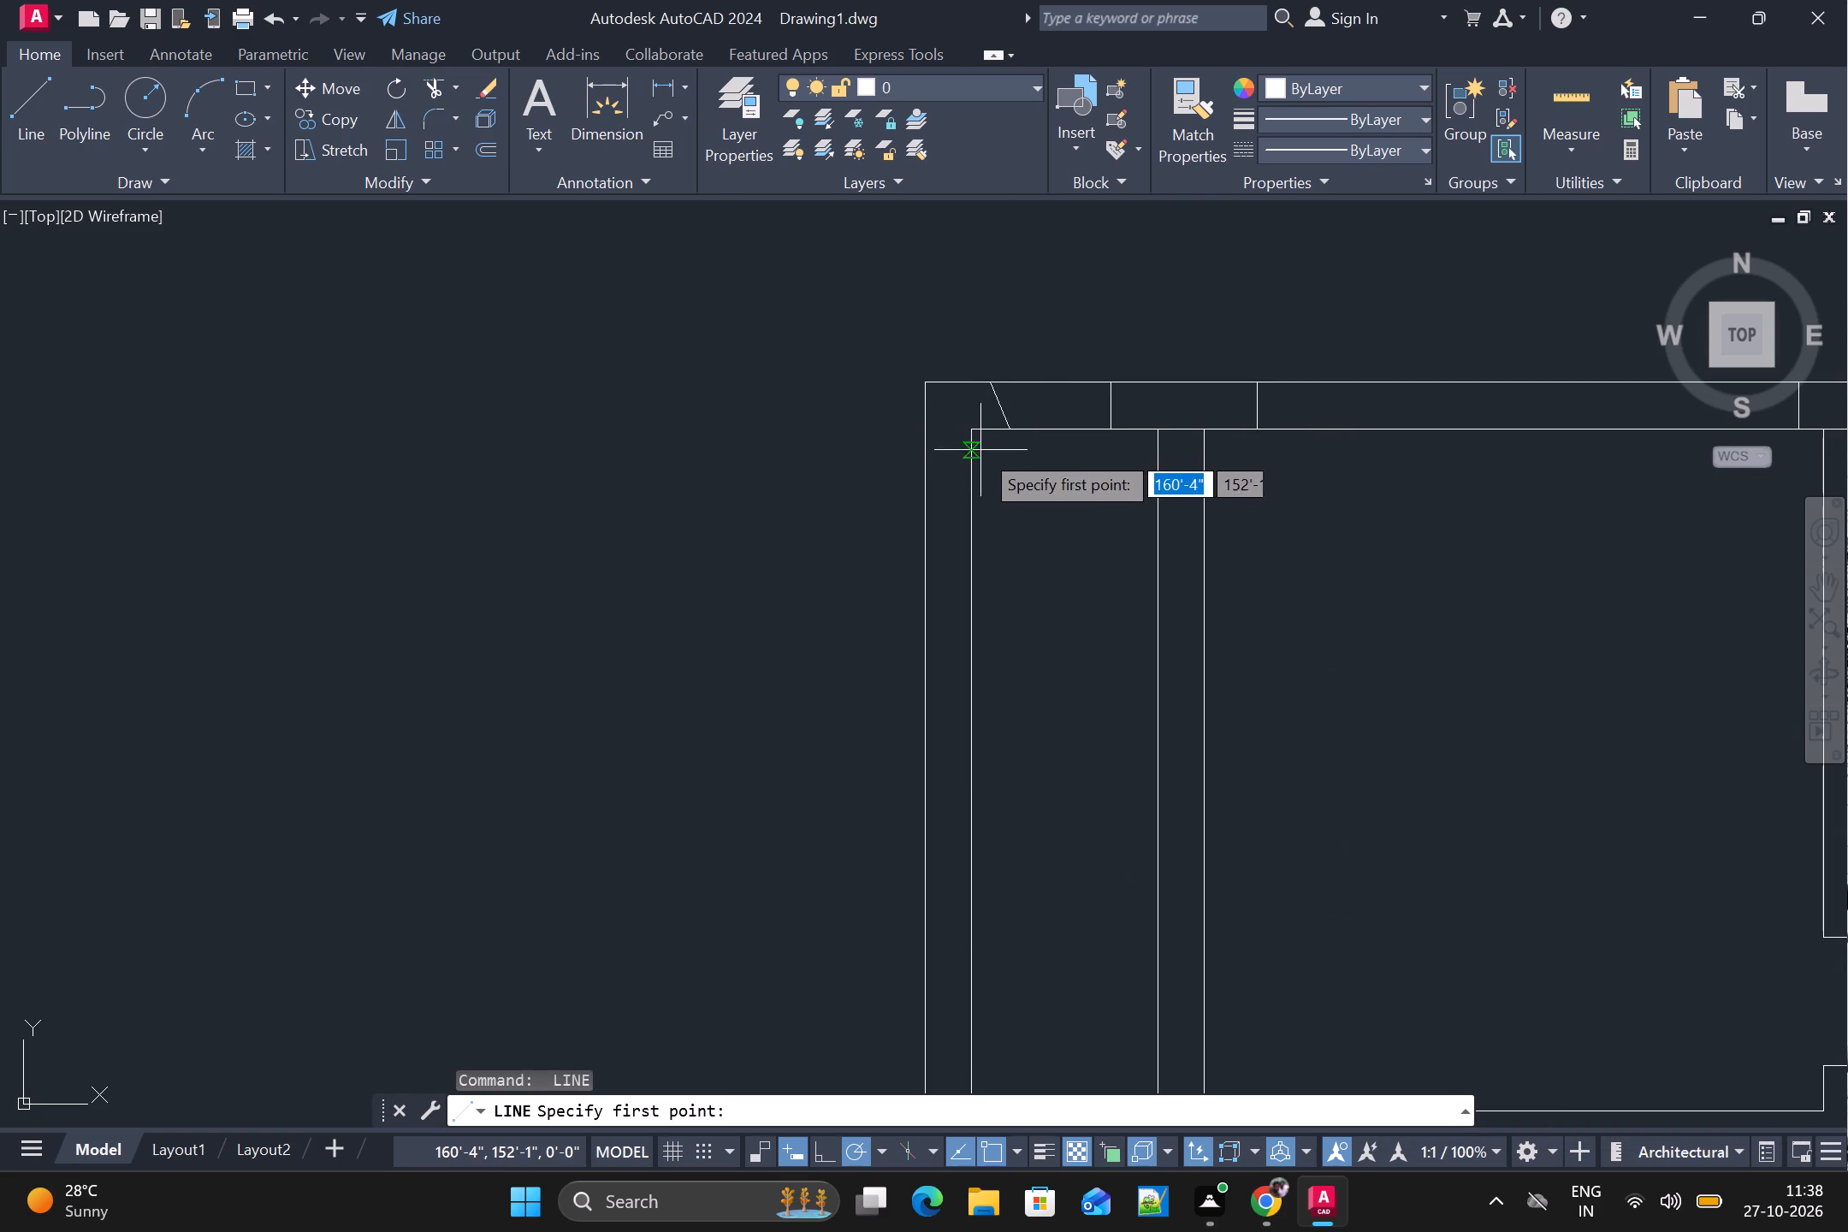
pyautogui.keyDown('alt'); pyautogui.click(971, 460); pyautogui.keyUp('alt')
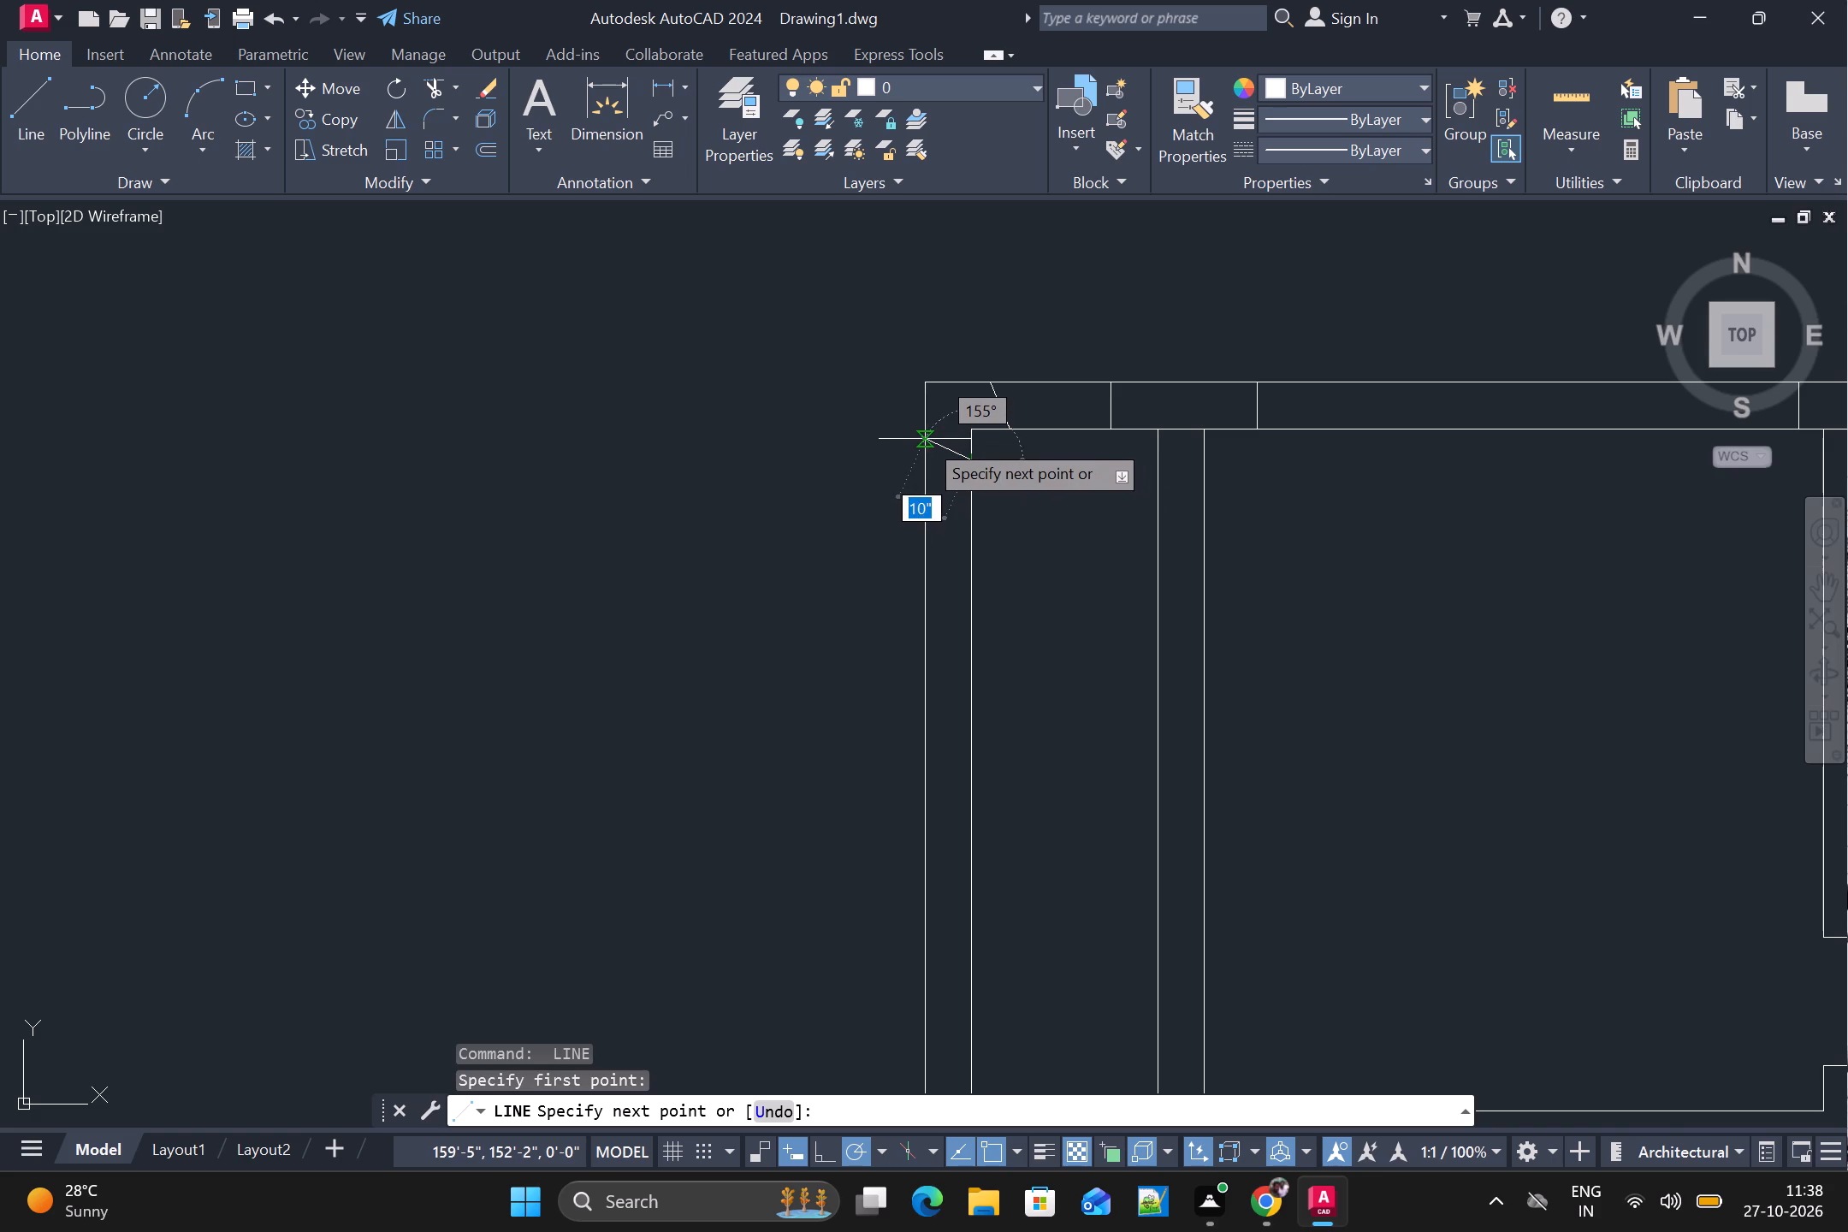
pyautogui.keyDown('alt'); pyautogui.click(925, 439); pyautogui.keyUp('alt')
pyautogui.press('space')
# Draw two horizontal lines about 15" apart across the west outer wall, level with the partition north of the small west room.
pyautogui.keyDown('alt'); pyautogui.scroll(-3, 954, 492); pyautogui.keyUp('alt')
pyautogui.keyDown('alt'); pyautogui.scroll(-1, 977, 689); pyautogui.keyUp('alt')
pyautogui.keyDown('alt'); pyautogui.moveTo(1009, 755); pyautogui.dragTo(1045, 488, button='middle'); pyautogui.keyUp('alt')
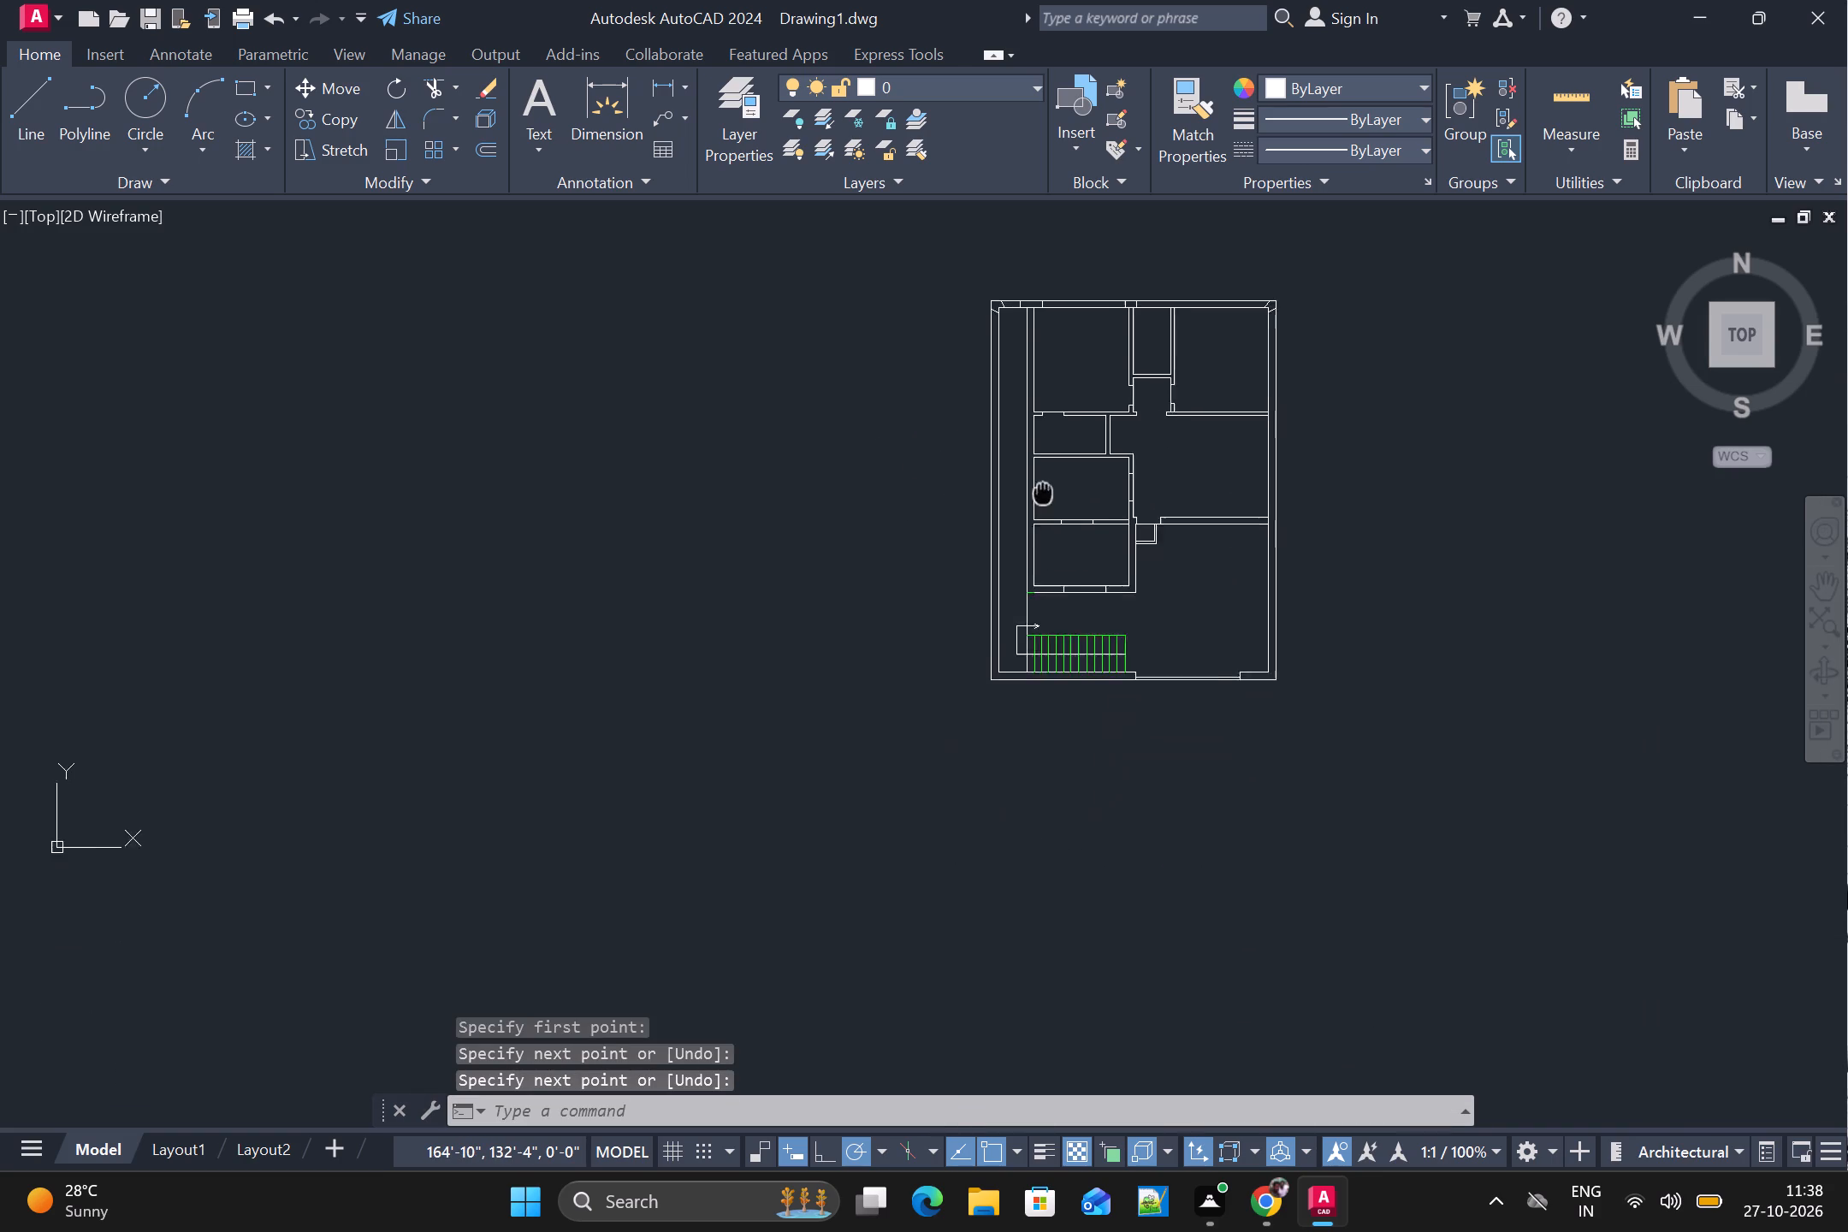
pyautogui.keyDown('alt'); pyautogui.moveTo(1045, 488); pyautogui.dragTo(1051, 465, button='middle'); pyautogui.keyUp('alt')
pyautogui.keyDown('alt'); pyautogui.scroll(1, 1016, 510); pyautogui.keyUp('alt')
pyautogui.keyDown('alt'); pyautogui.scroll(-1, 1013, 468); pyautogui.keyUp('alt')
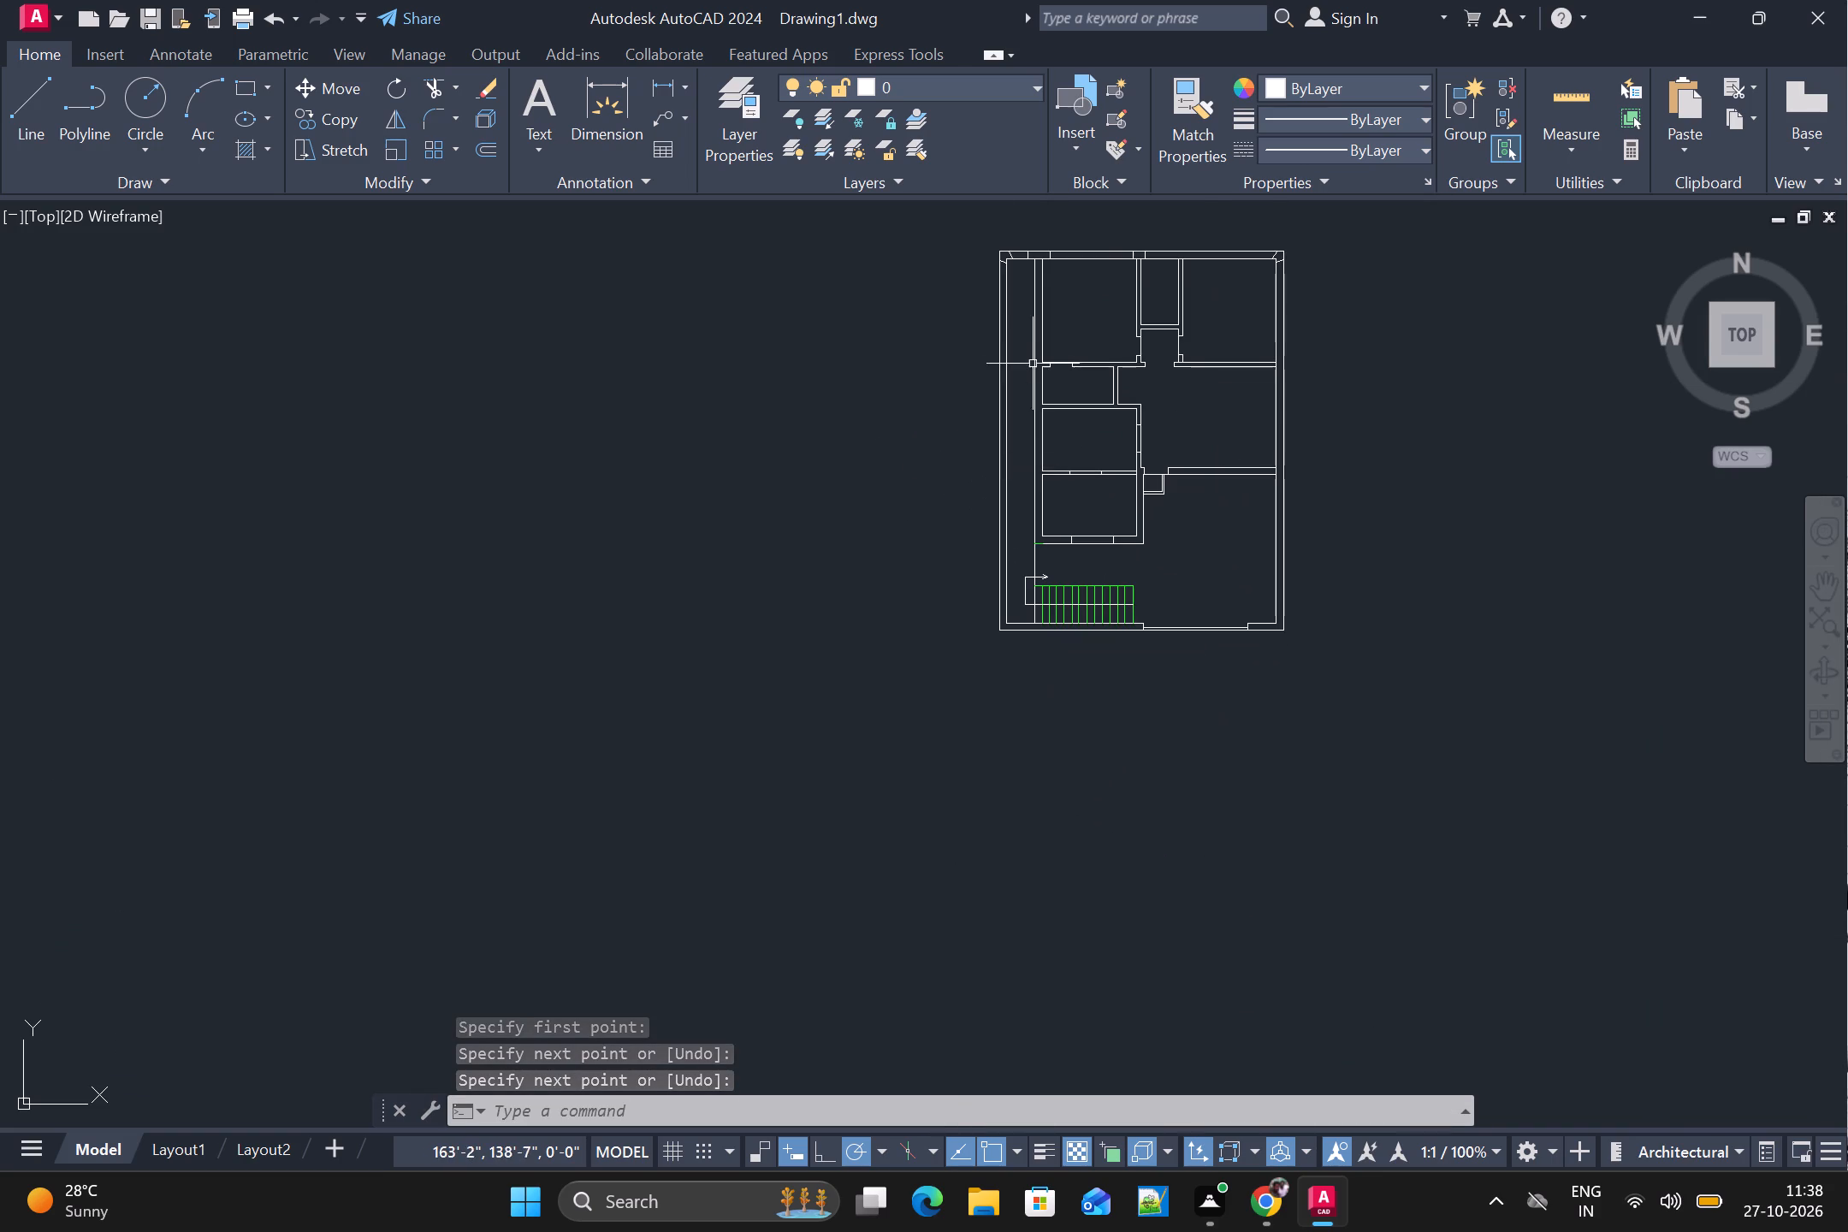
pyautogui.keyDown('alt'); pyautogui.scroll(1, 1030, 352); pyautogui.keyUp('alt')
pyautogui.press('space')
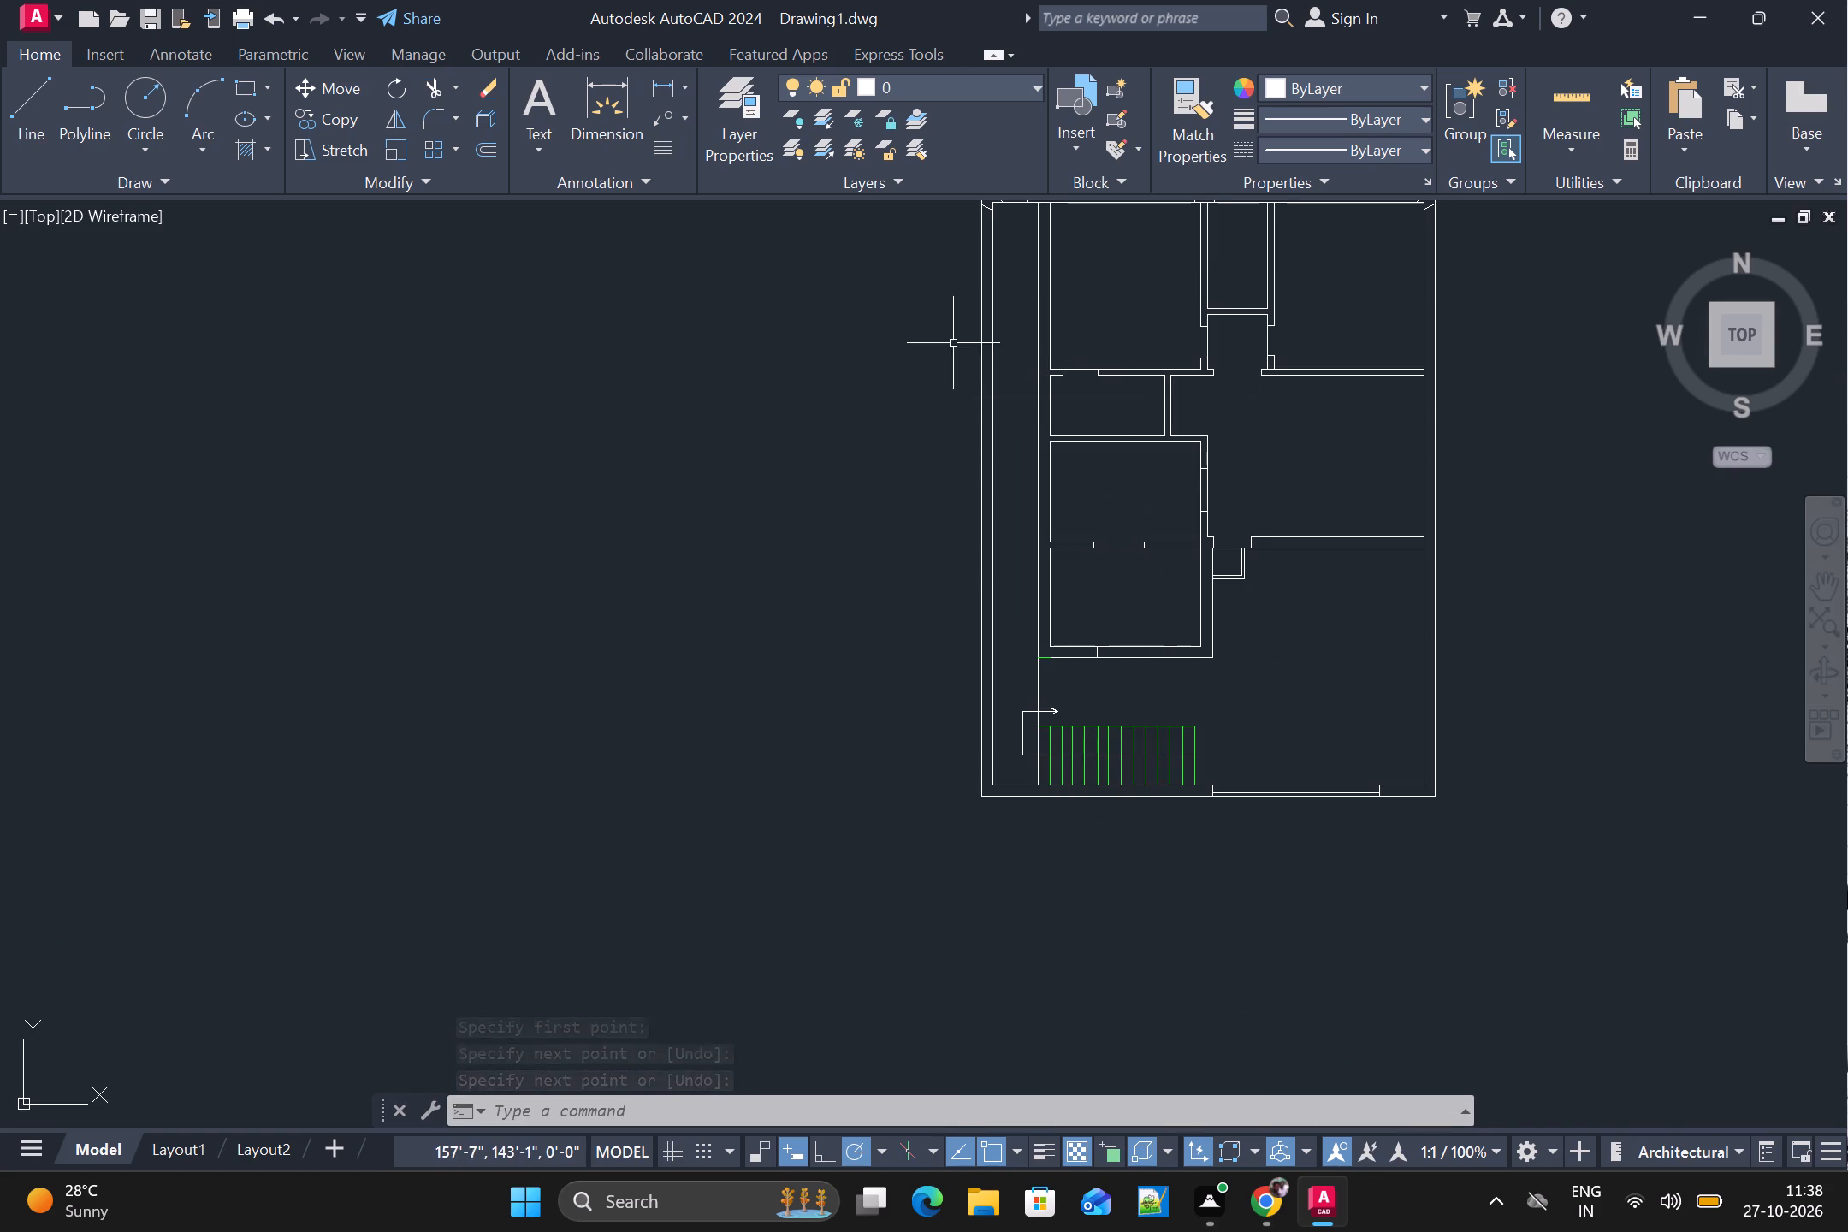
pyautogui.keyDown('alt'); pyautogui.scroll(2, 982, 370); pyautogui.keyUp('alt')
pyautogui.keyDown('alt'); pyautogui.click(976, 360); pyautogui.keyUp('alt')
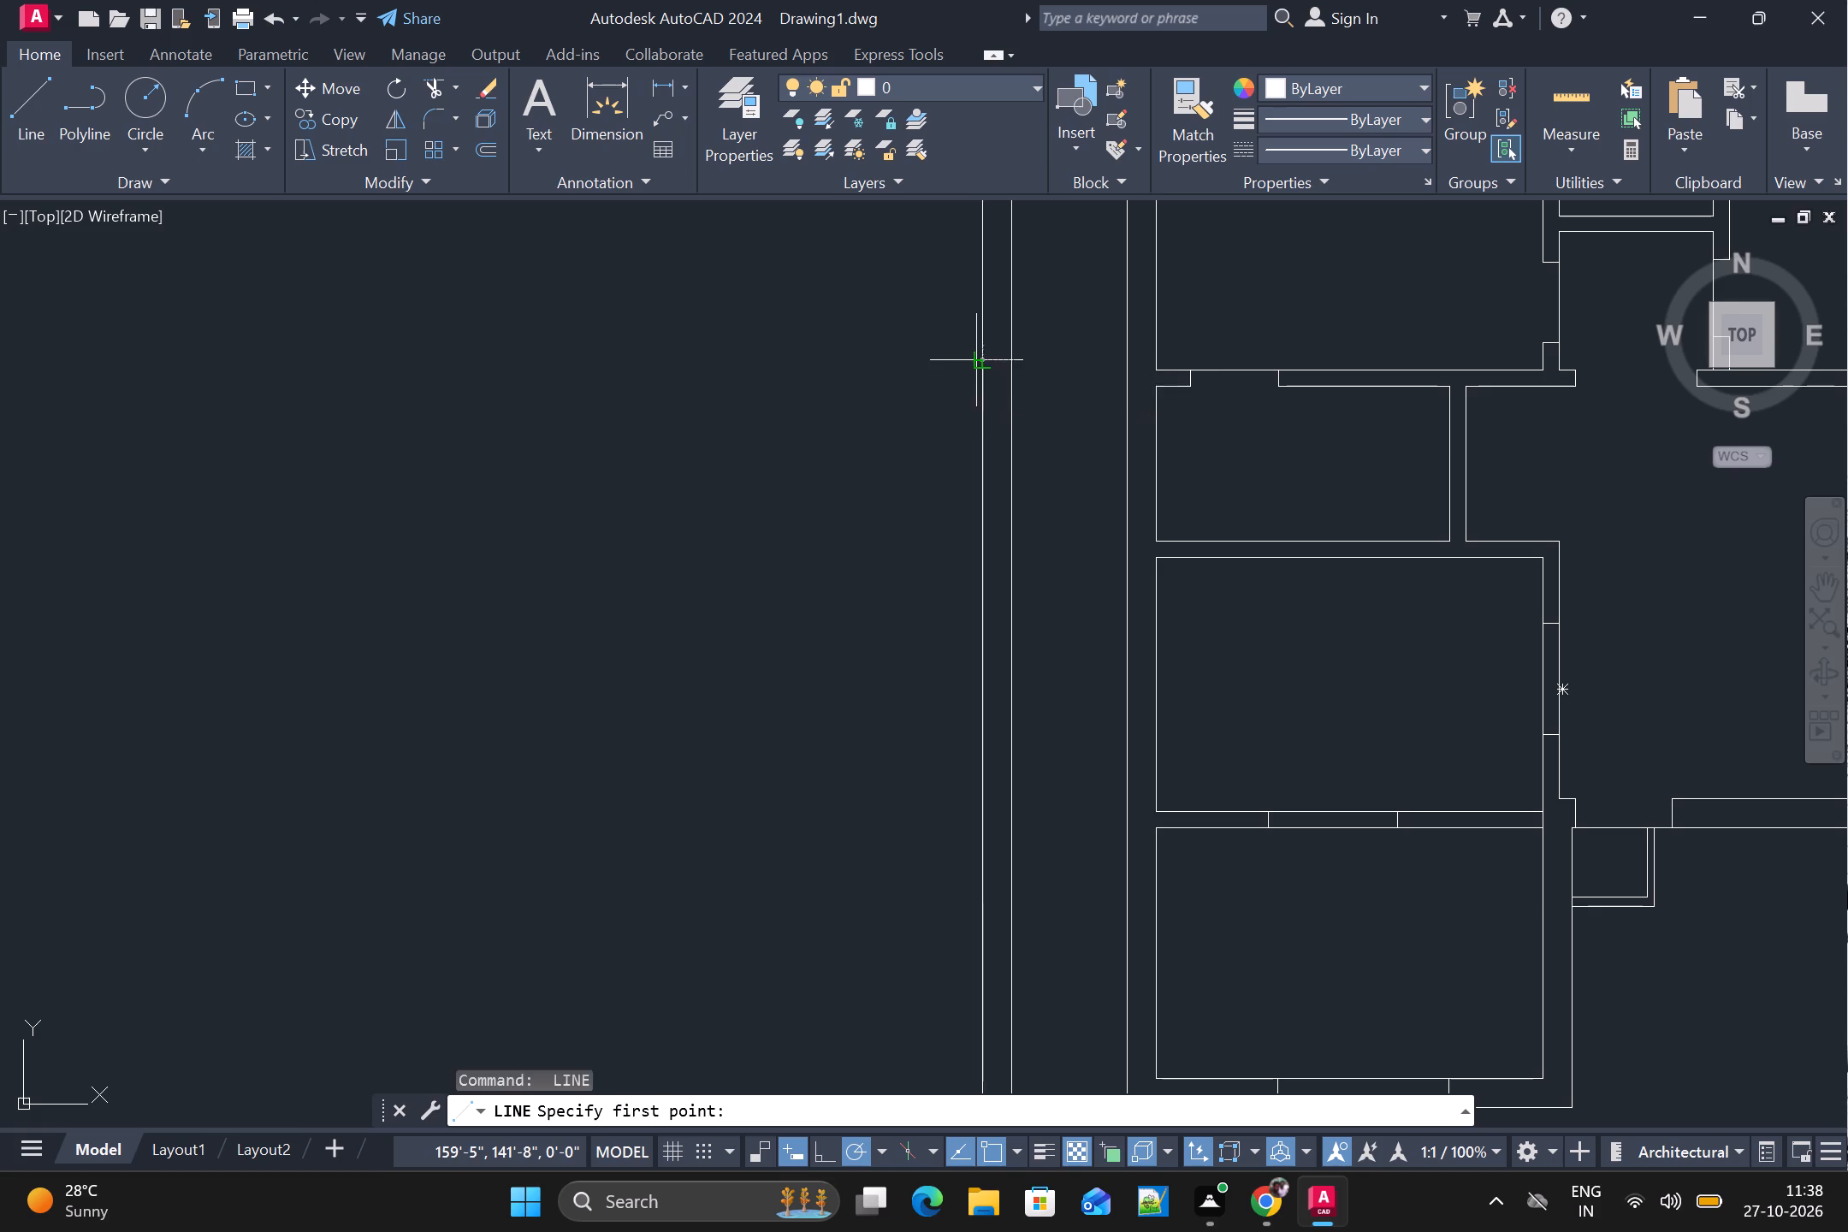
pyautogui.keyDown('alt'); pyautogui.click(1013, 360); pyautogui.keyUp('alt')
pyautogui.press('space')
pyautogui.press('space')
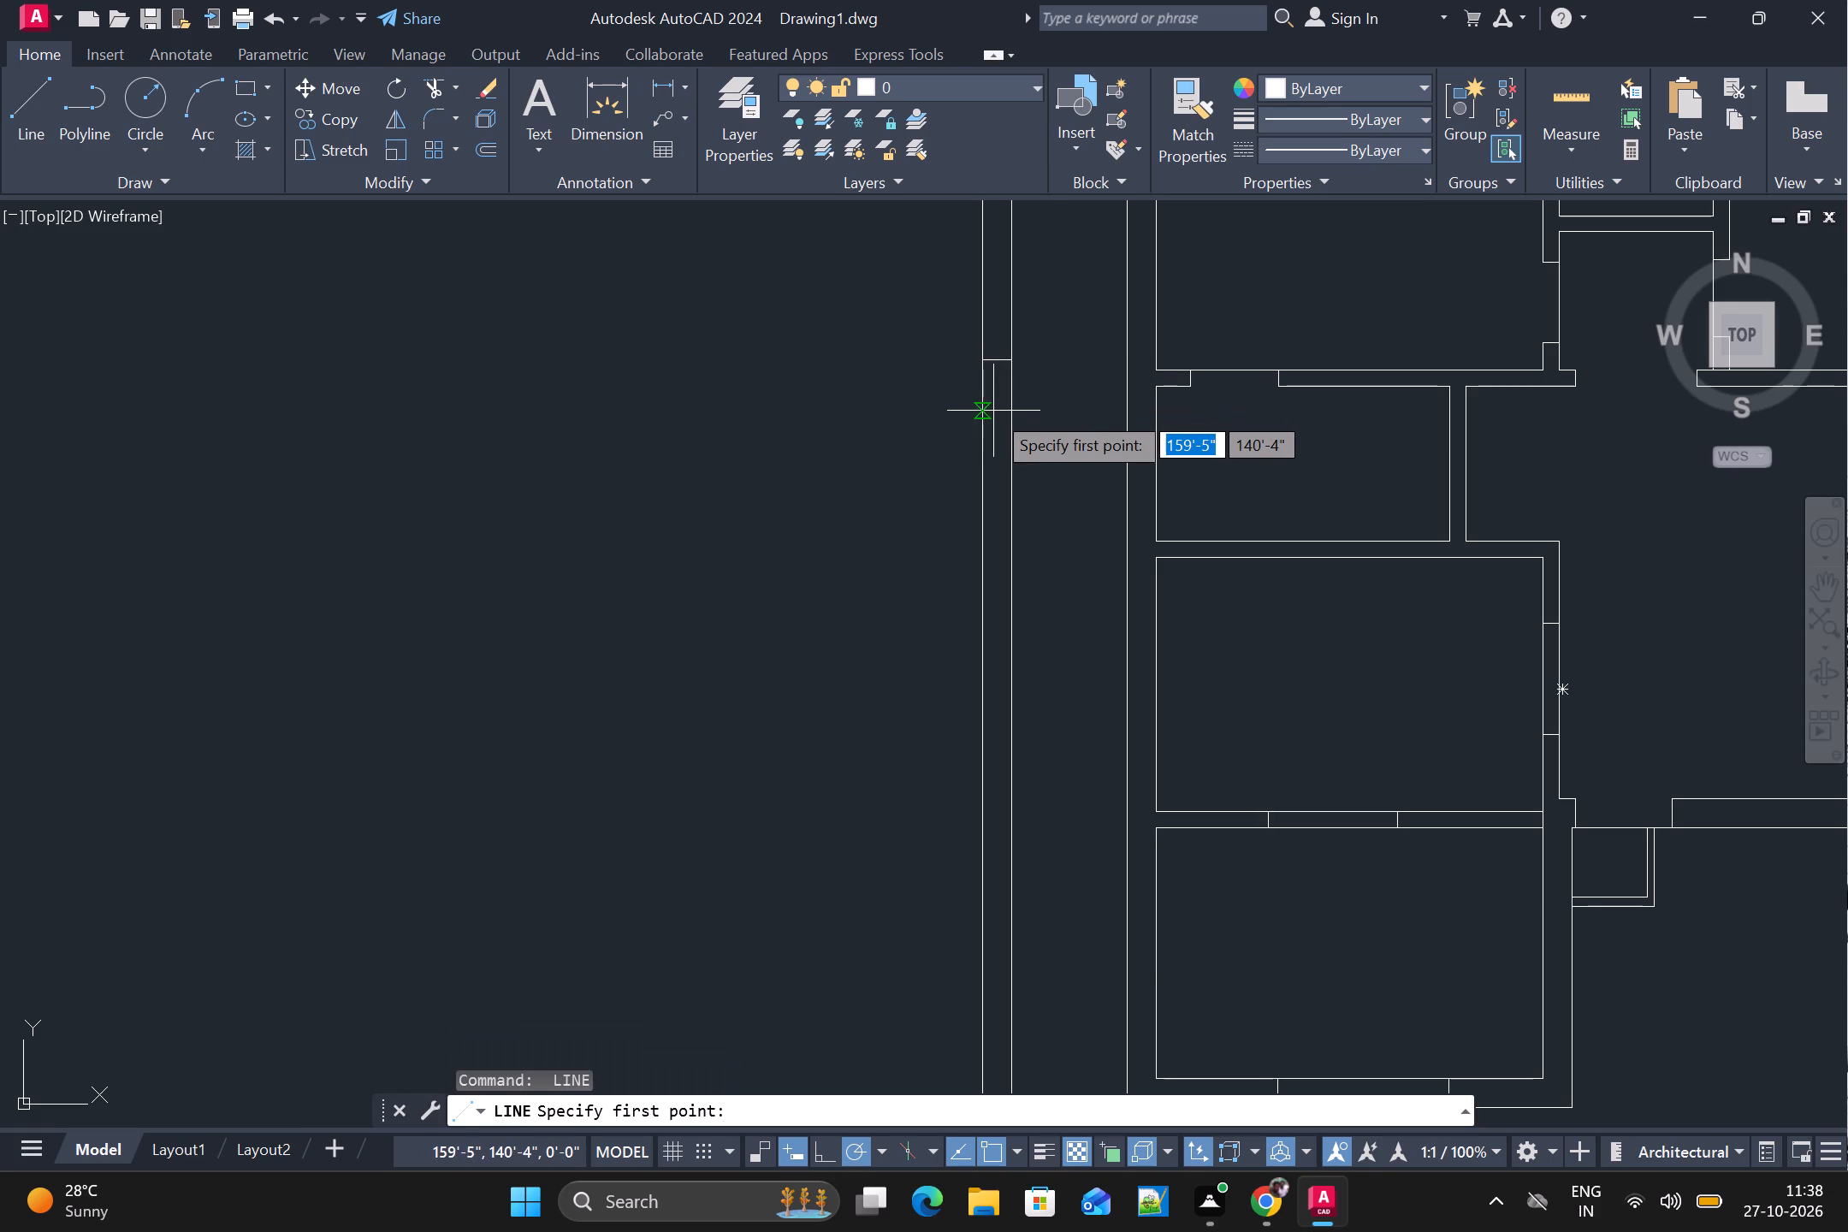
pyautogui.keyDown('alt'); pyautogui.click(984, 406); pyautogui.keyUp('alt')
pyautogui.keyDown('alt'); pyautogui.click(1022, 403); pyautogui.keyUp('alt')
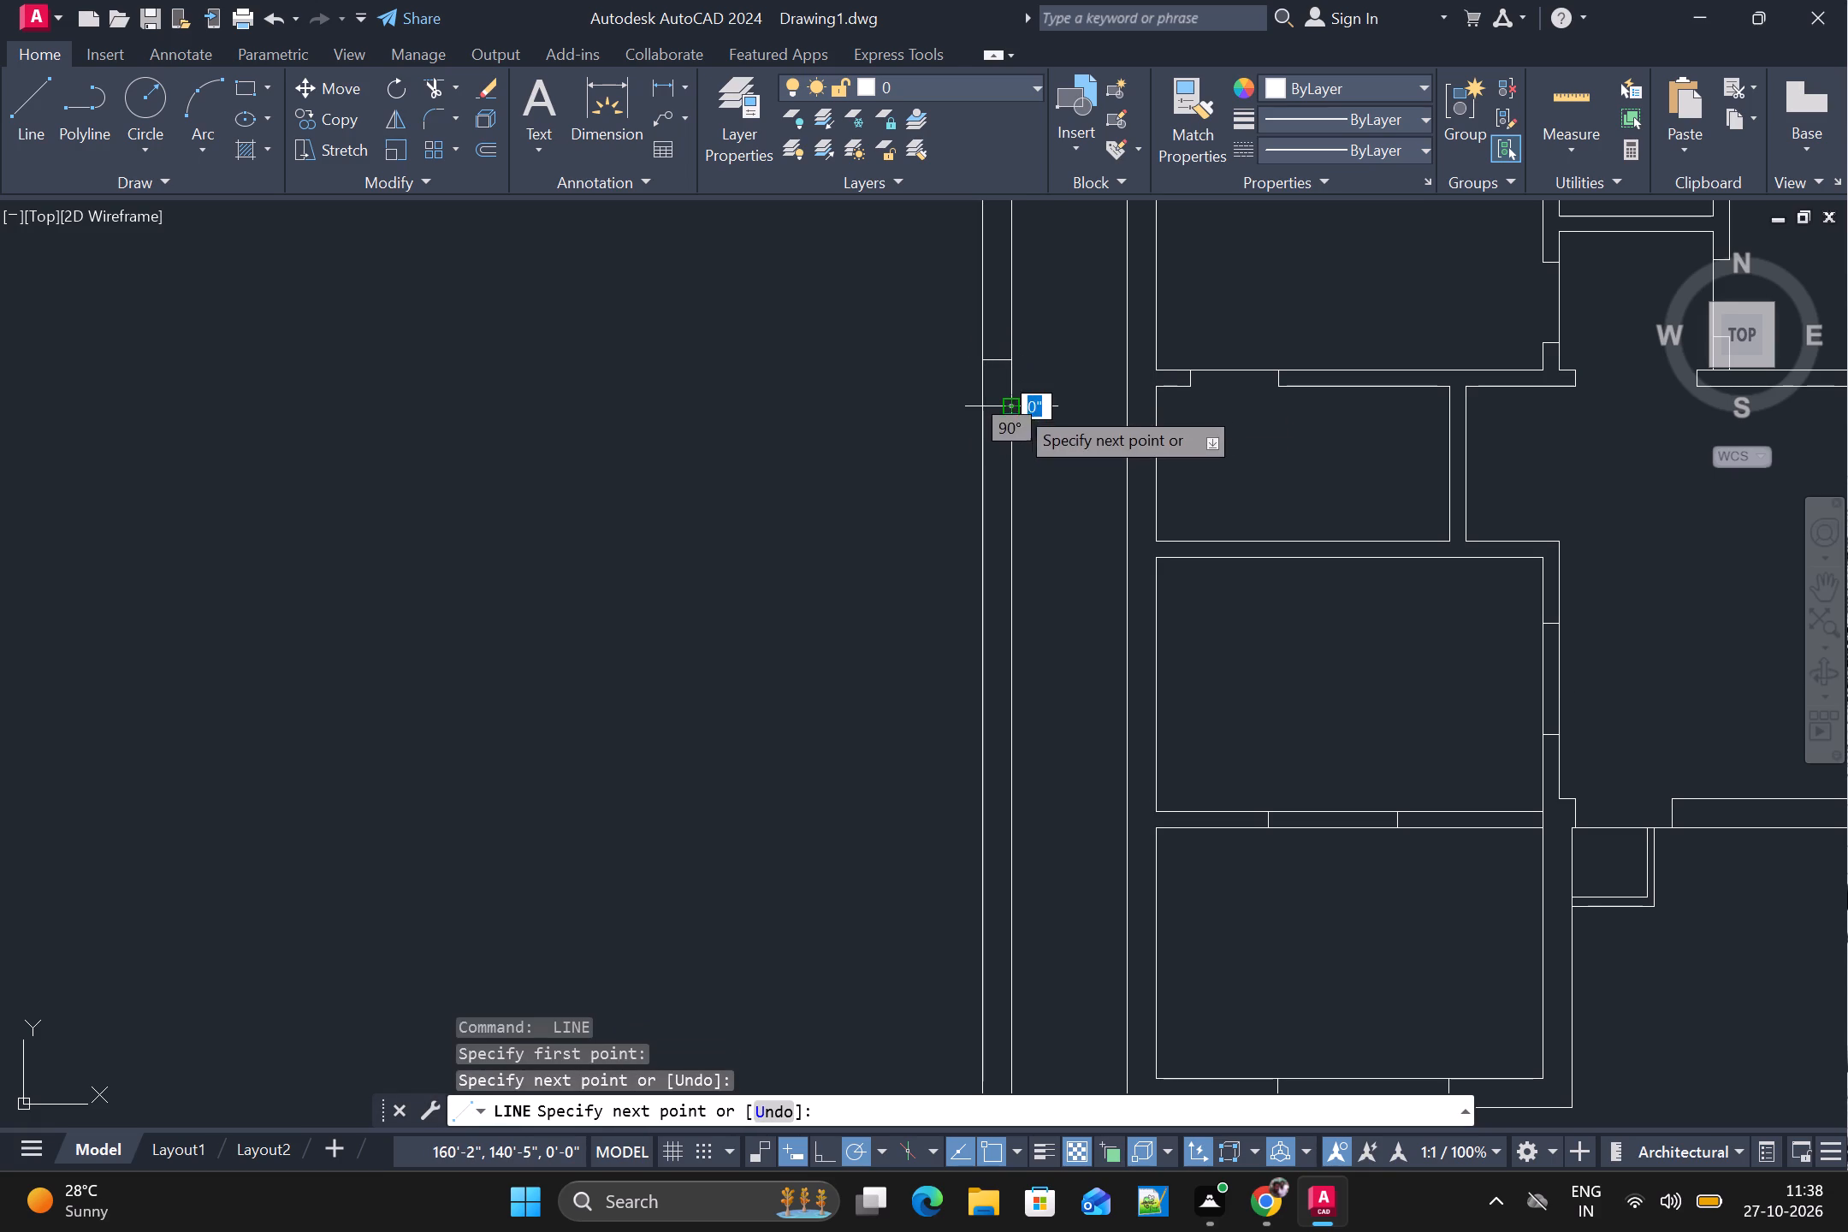
pyautogui.press('space')
# Draw two horizontal lines about 1'-4" apart across the rooms' 9" west wall, either side of the partition north of the small west room.
pyautogui.keyDown('alt'); pyautogui.scroll(-2, 1081, 428); pyautogui.keyUp('alt')
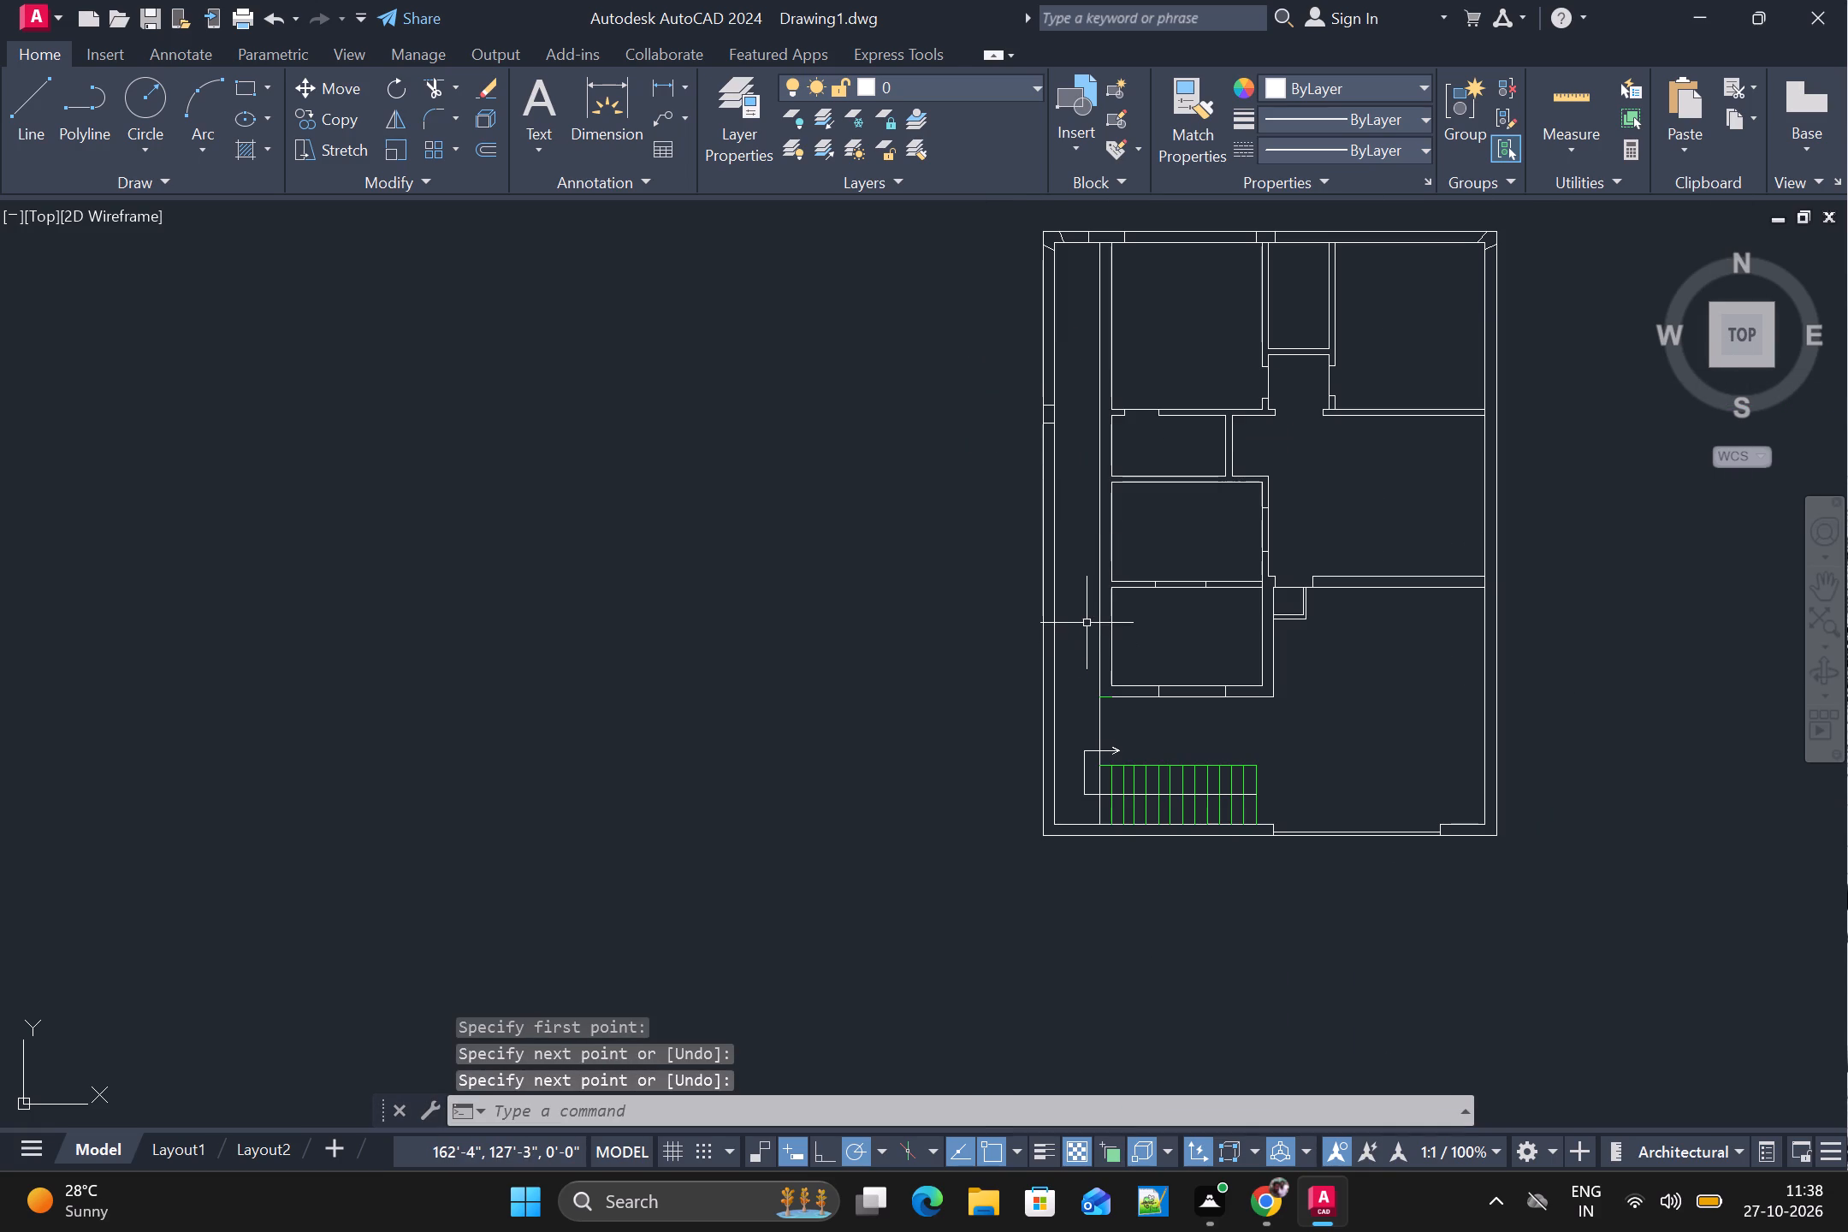
pyautogui.press('space')
pyautogui.keyDown('alt'); pyautogui.scroll(2, 1066, 684); pyautogui.keyUp('alt')
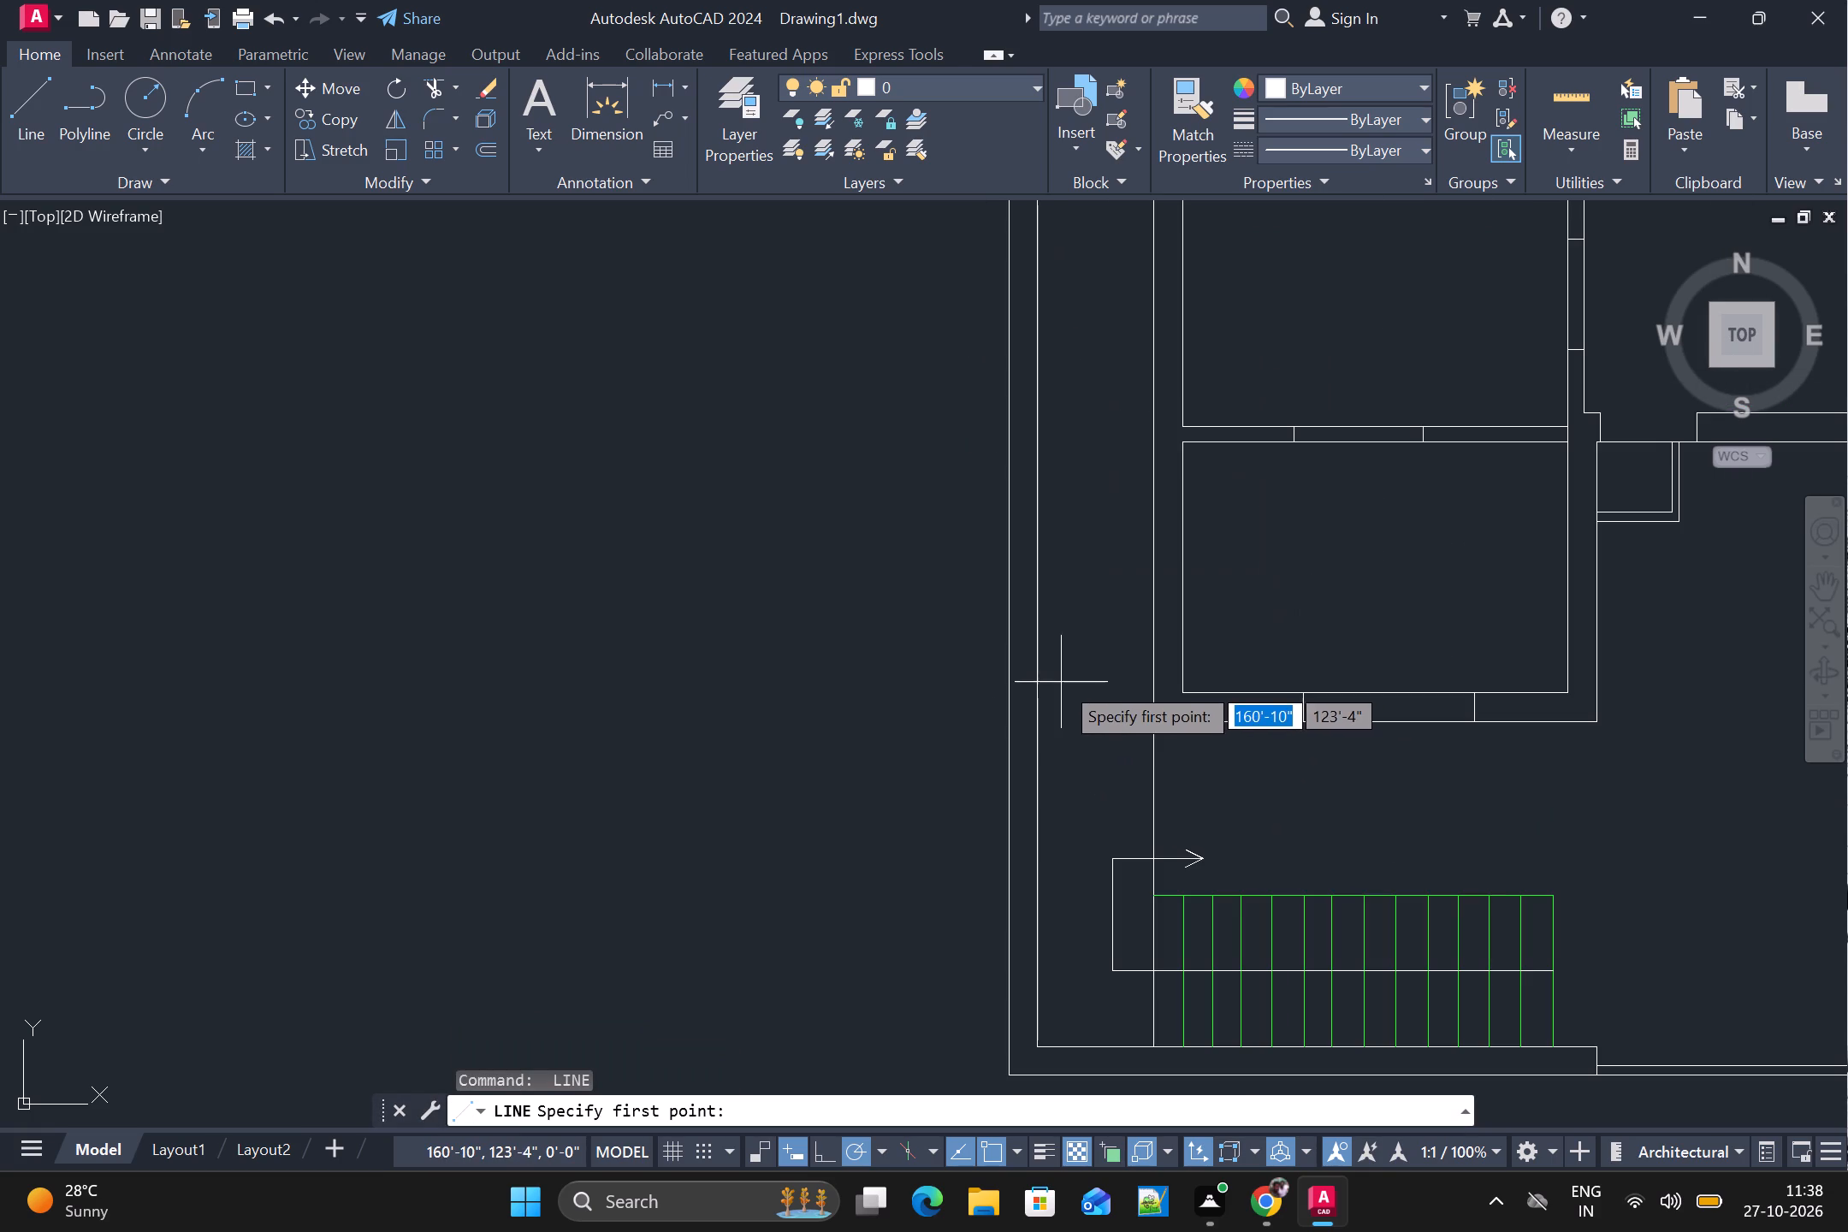
pyautogui.keyDown('alt'); pyautogui.scroll(-1, 1080, 646); pyautogui.keyUp('alt')
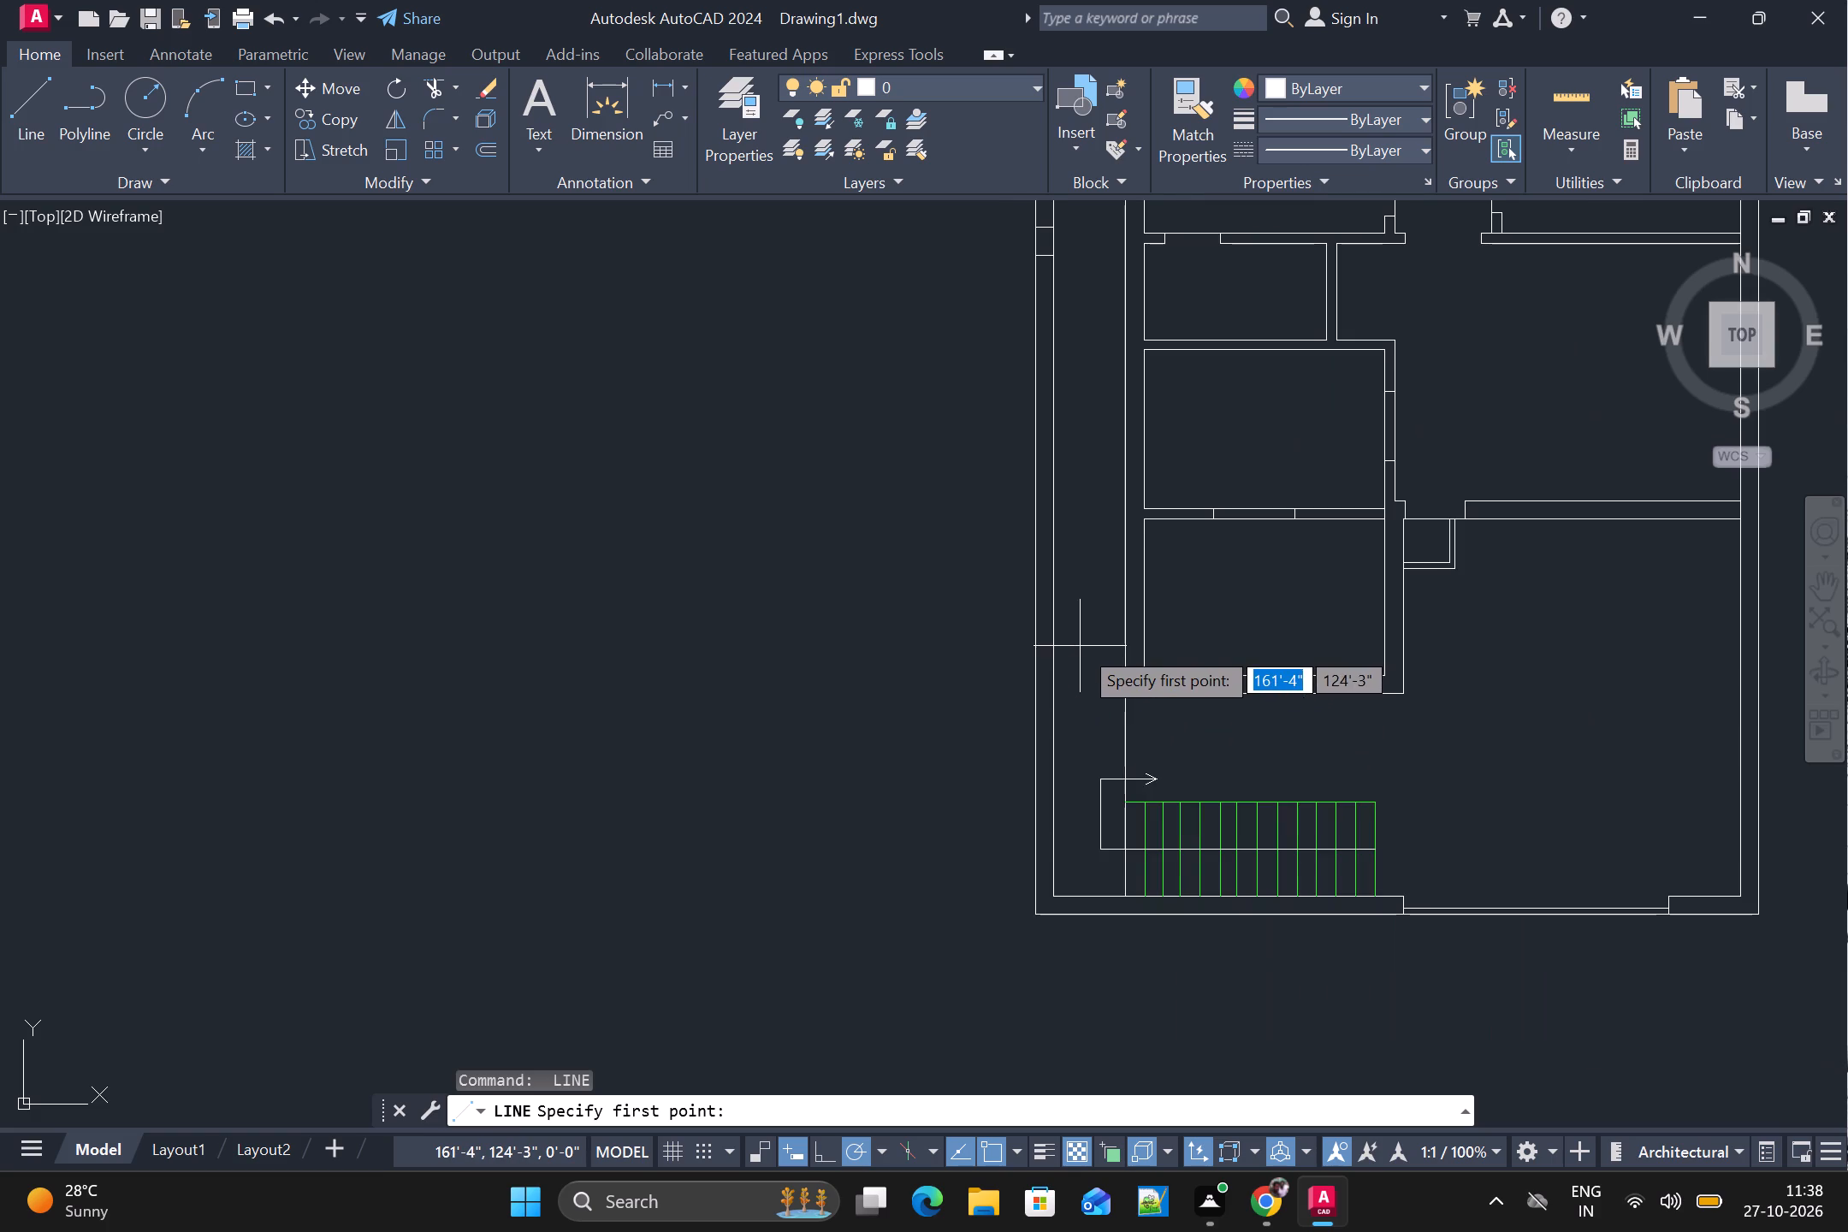
pyautogui.keyDown('alt'); pyautogui.scroll(-2, 1116, 528); pyautogui.keyUp('alt')
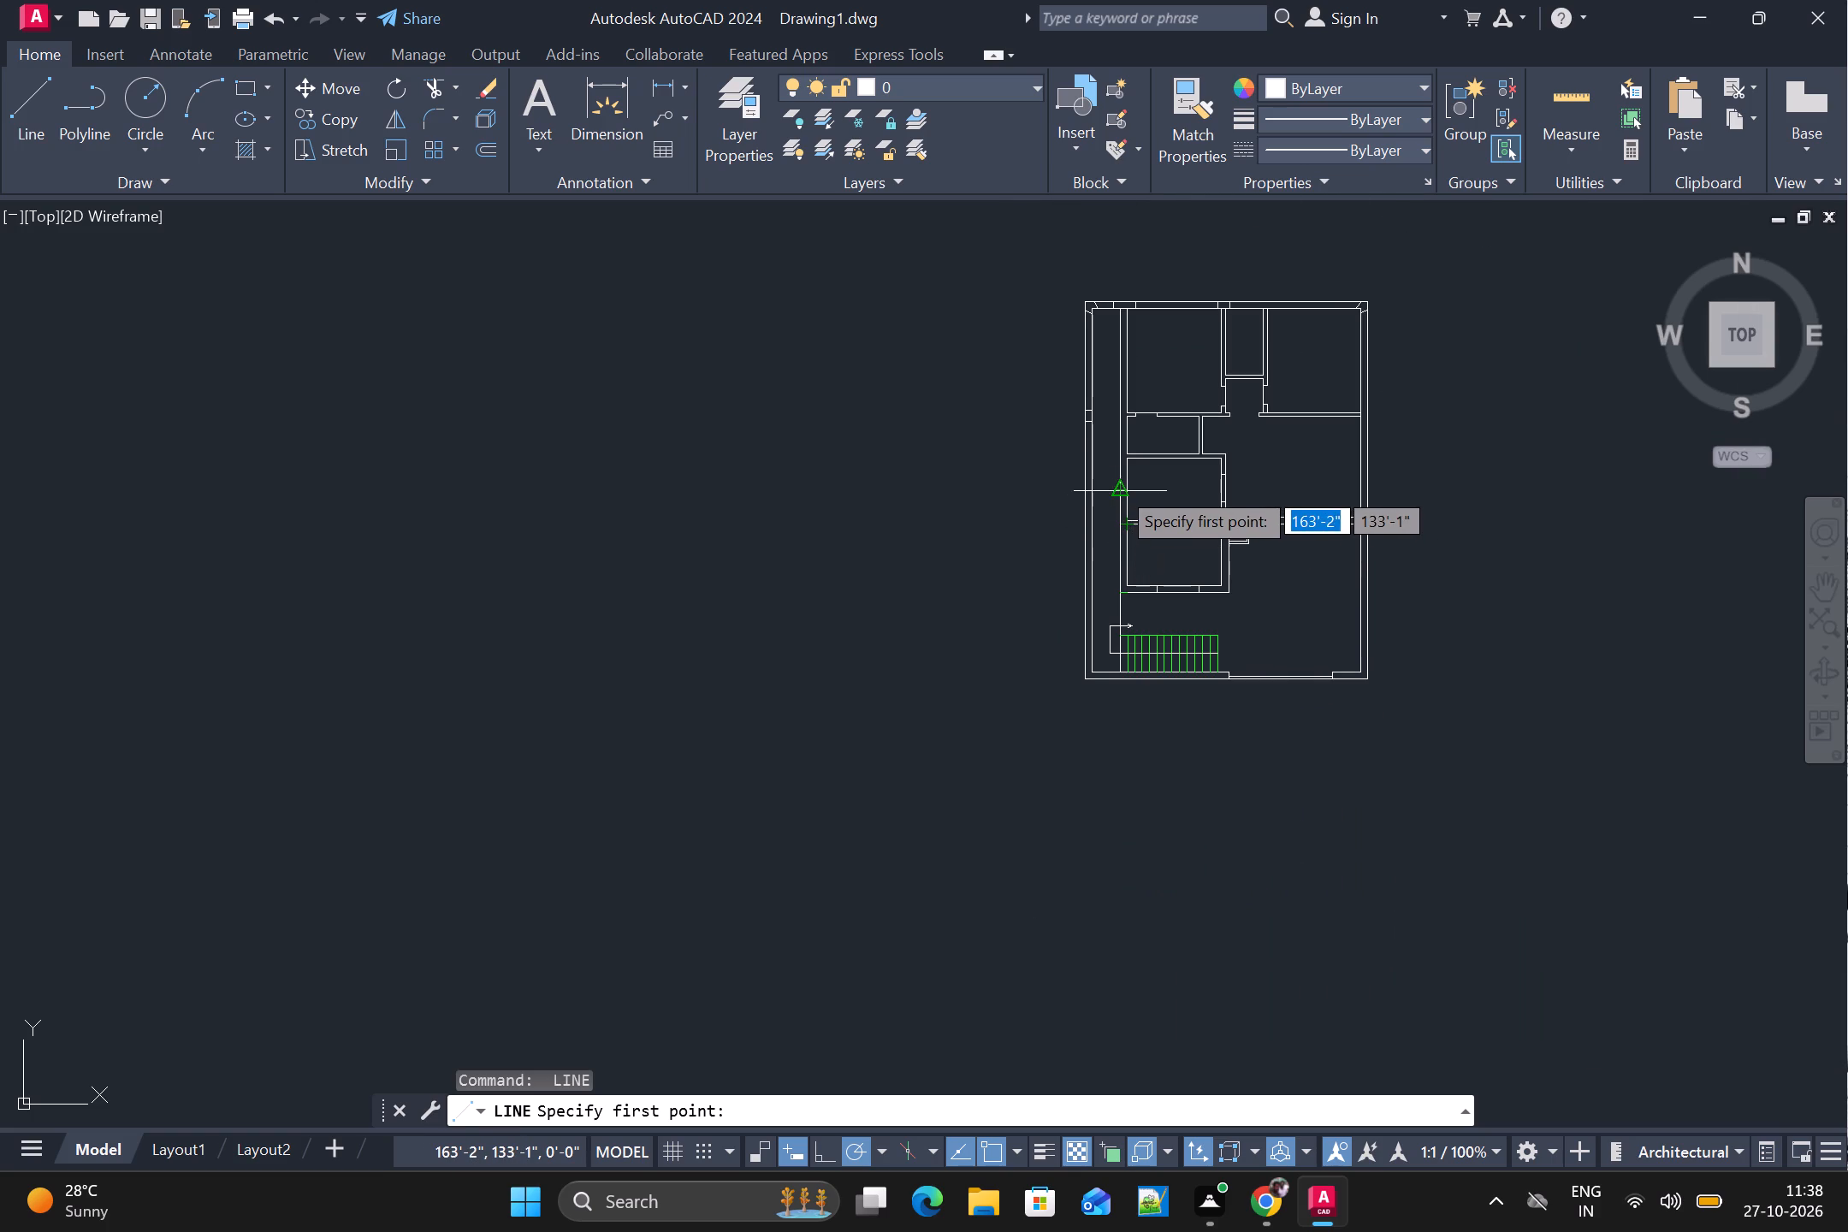
pyautogui.keyDown('alt'); pyautogui.scroll(2, 1108, 413); pyautogui.keyUp('alt')
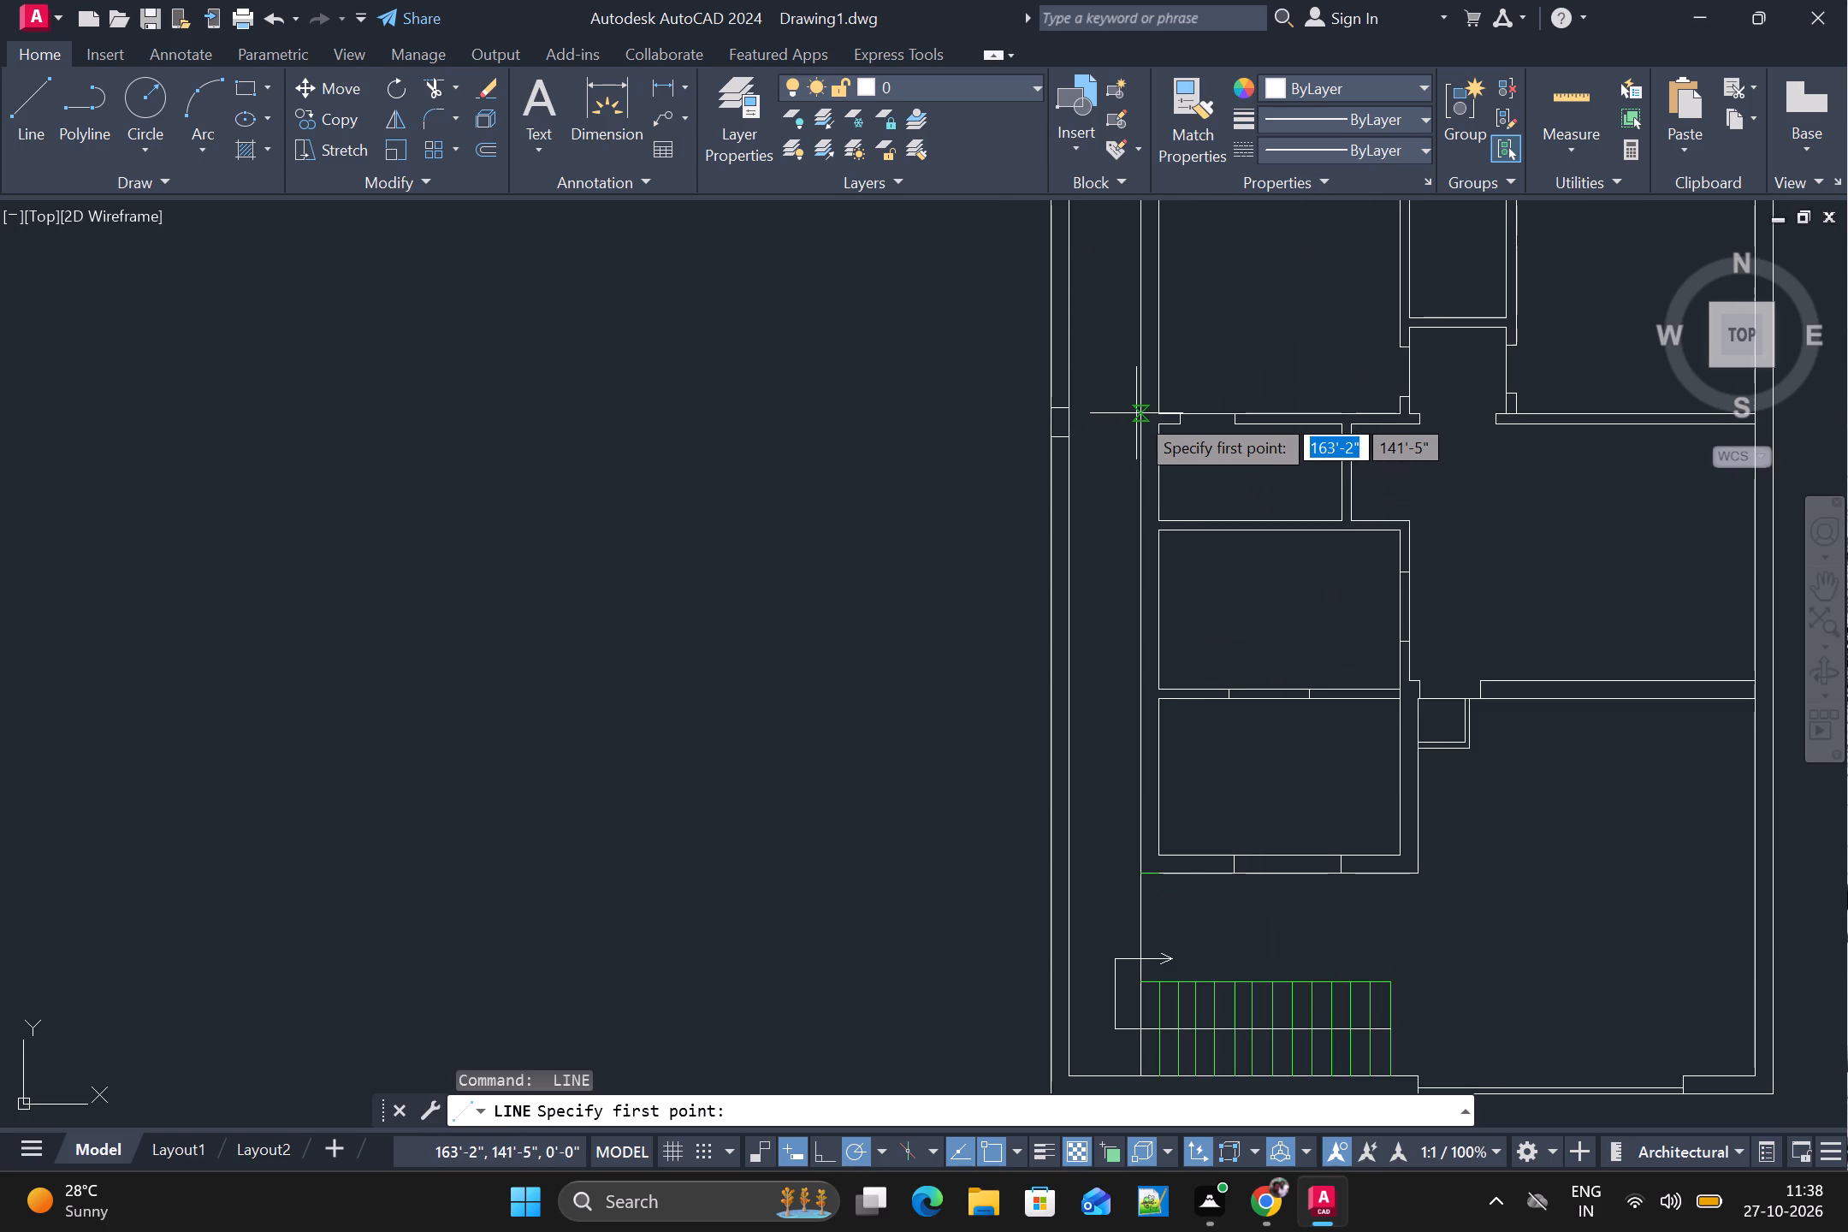
pyautogui.press('space')
pyautogui.press('space')
pyautogui.press('space')
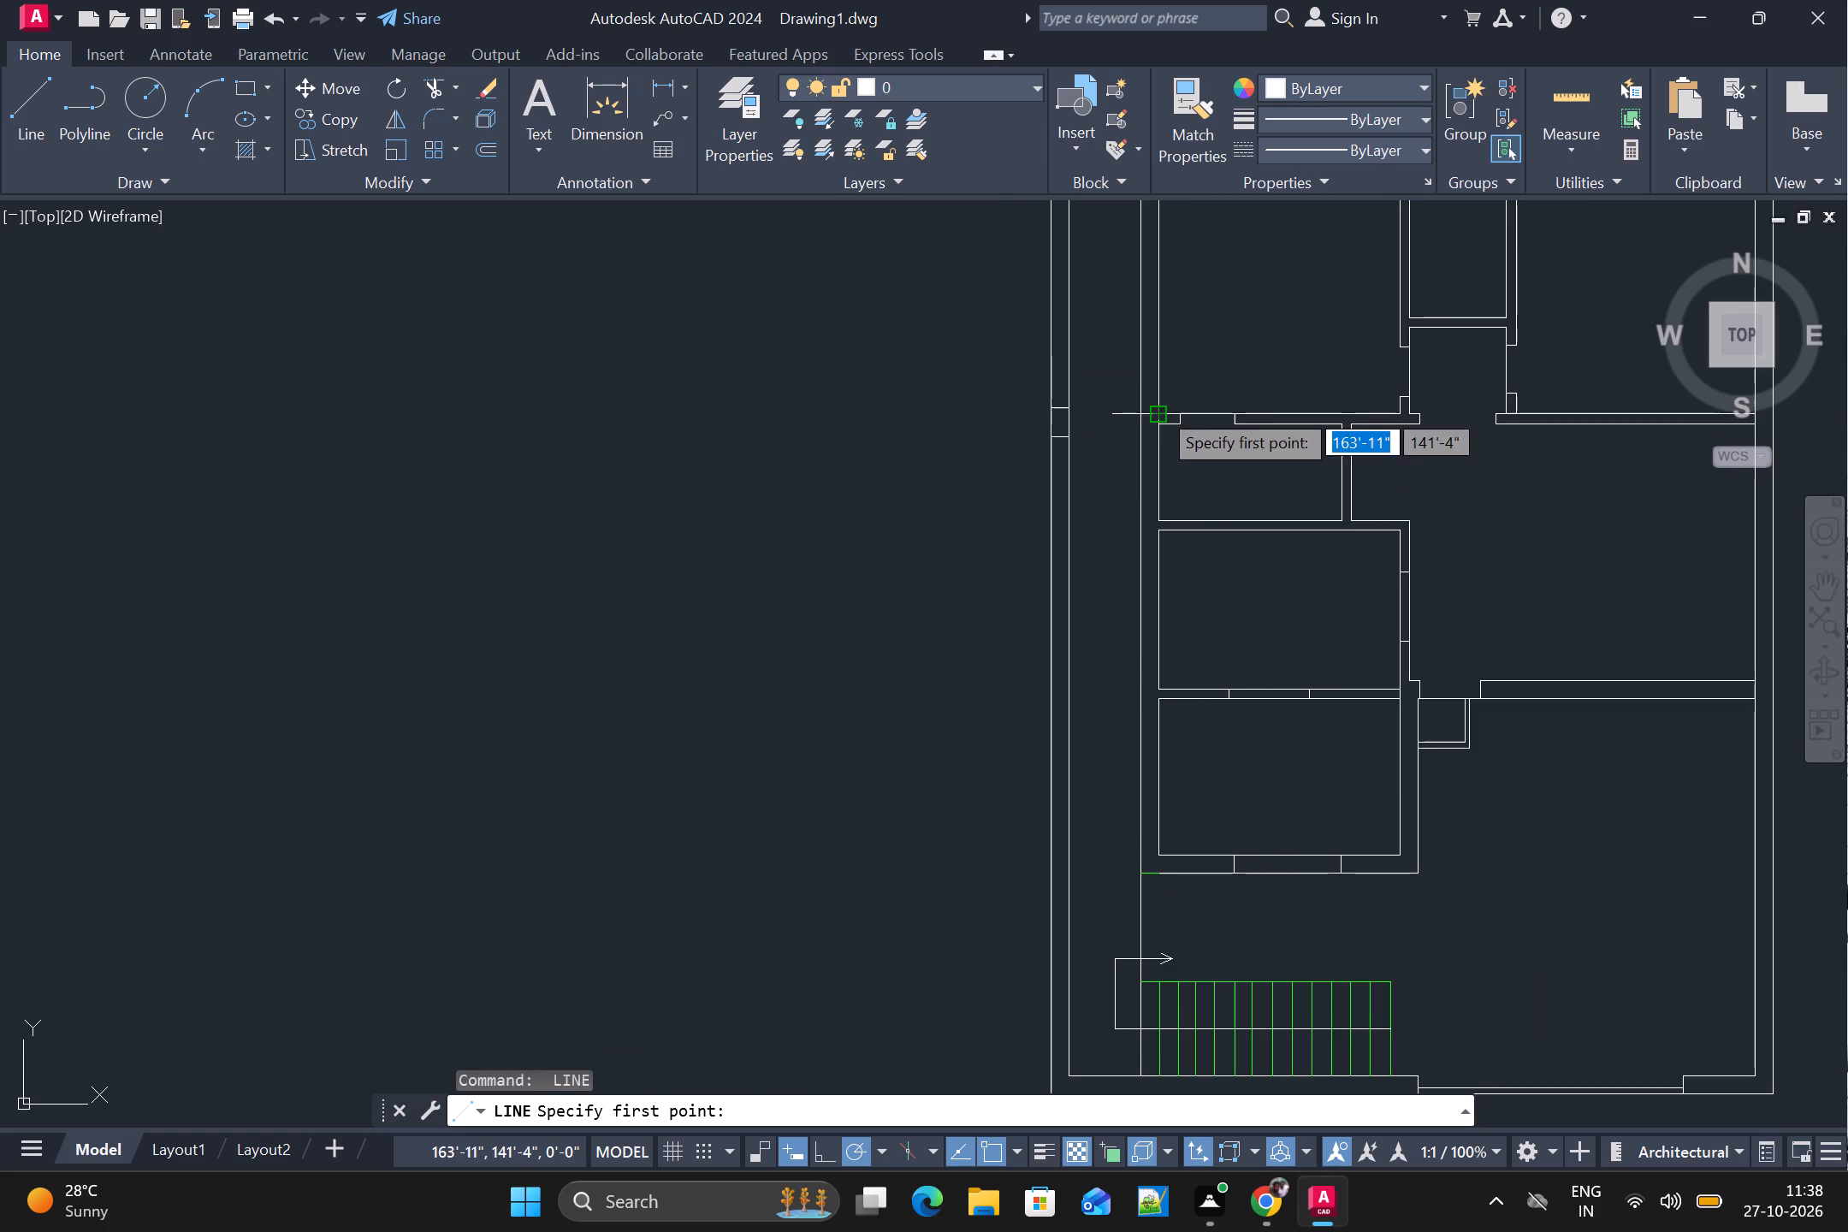
pyautogui.keyDown('alt'); pyautogui.scroll(2, 1149, 396); pyautogui.keyUp('alt')
pyautogui.keyDown('alt'); pyautogui.click(1176, 419); pyautogui.keyUp('alt')
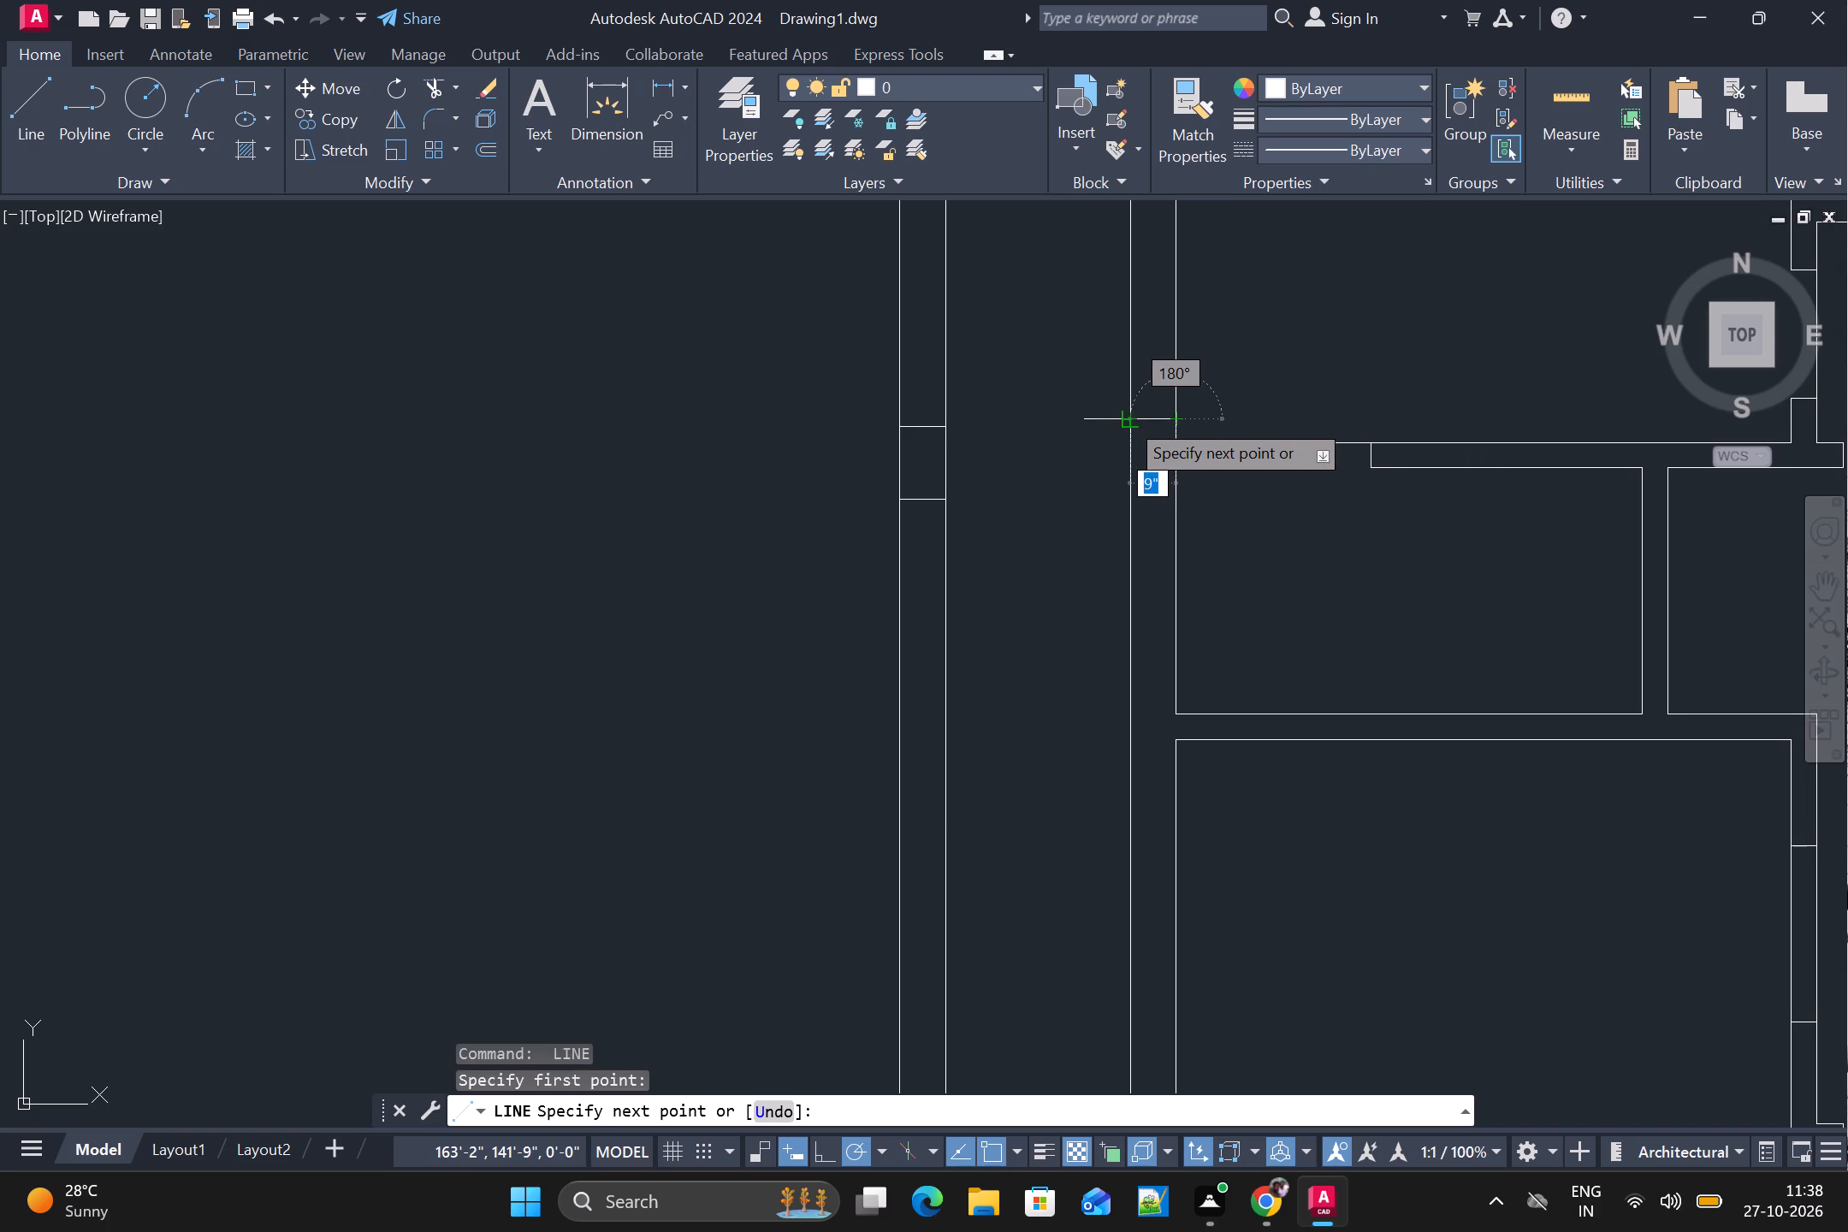
pyautogui.keyDown('alt'); pyautogui.click(1122, 417); pyautogui.keyUp('alt')
pyautogui.press('space')
pyautogui.press('space')
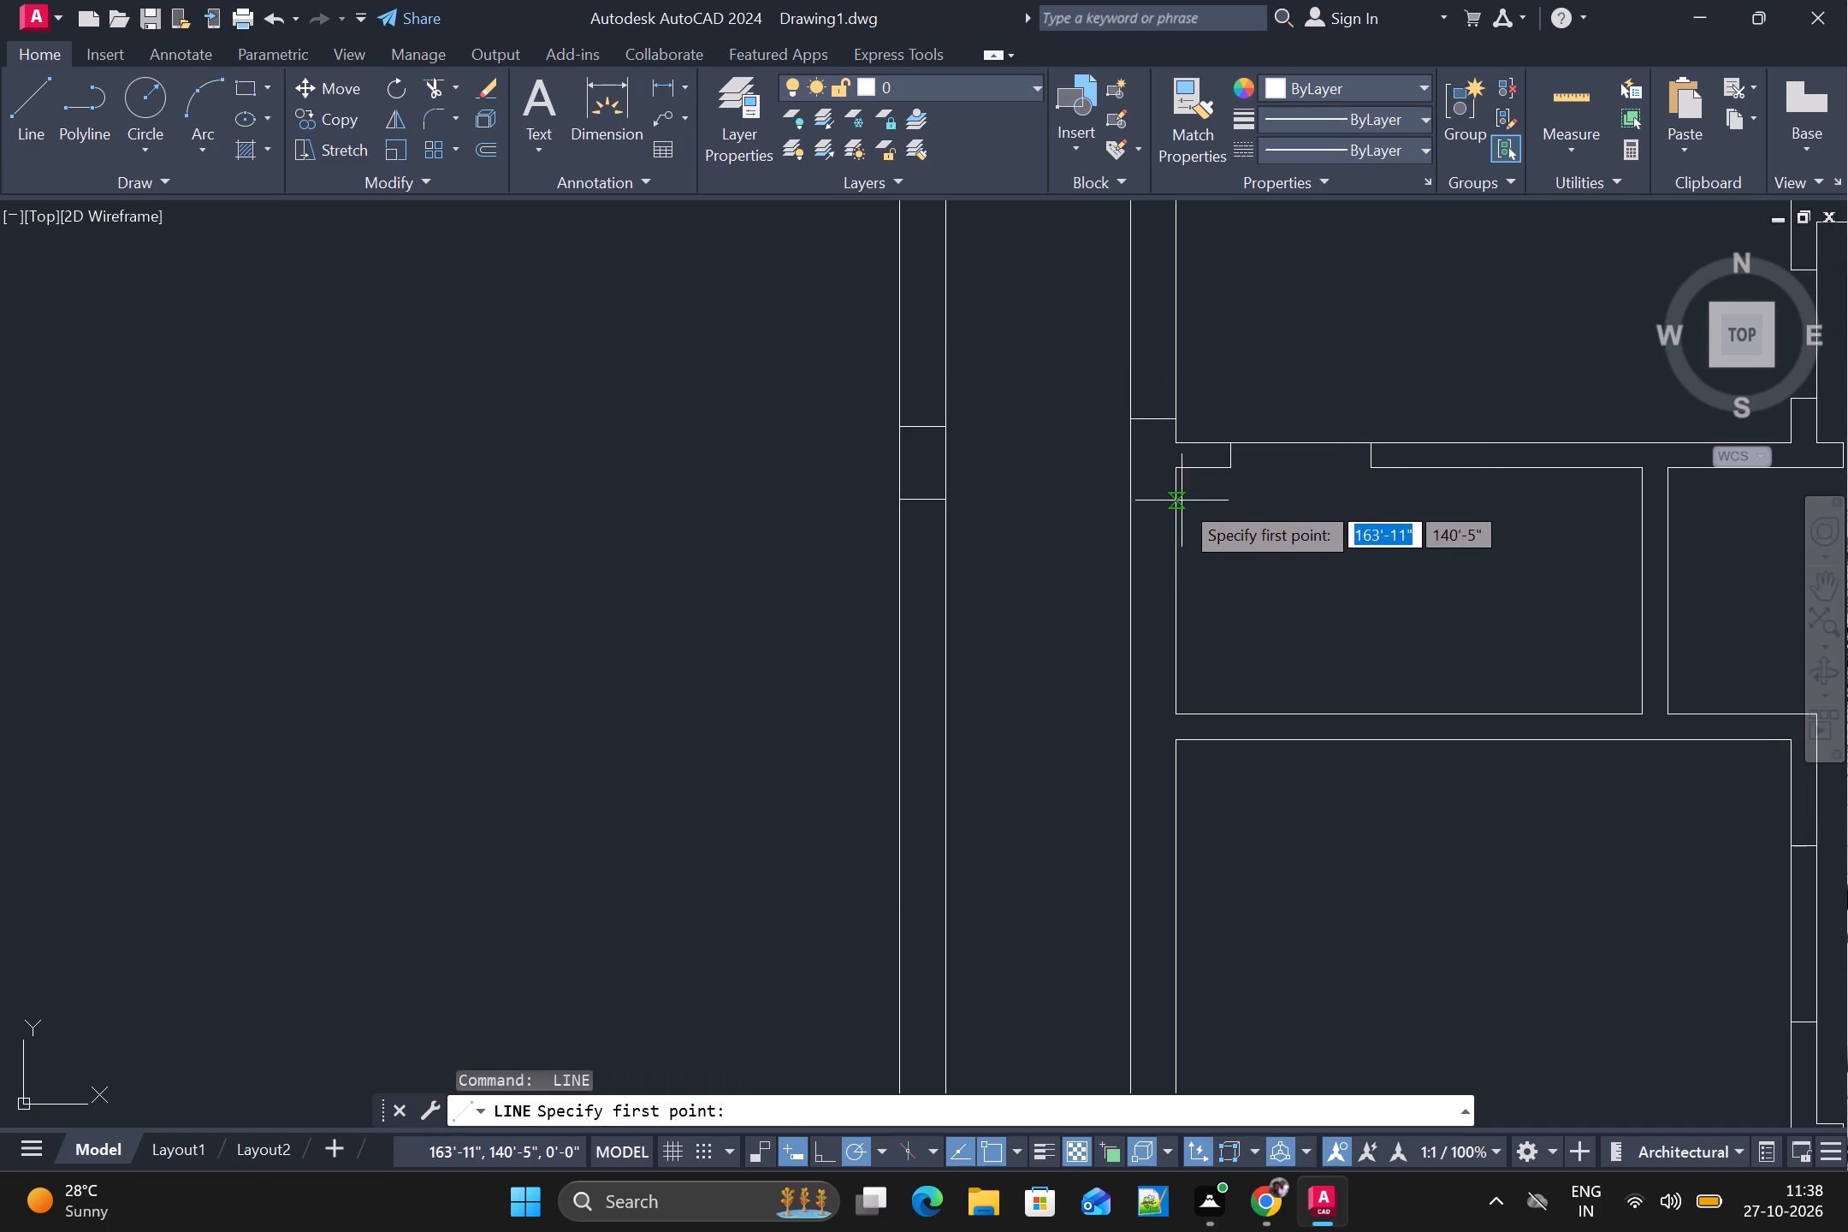
pyautogui.keyDown('alt'); pyautogui.click(1181, 500); pyautogui.keyUp('alt')
pyautogui.keyDown('alt'); pyautogui.click(1134, 505); pyautogui.keyUp('alt')
pyautogui.press('space')
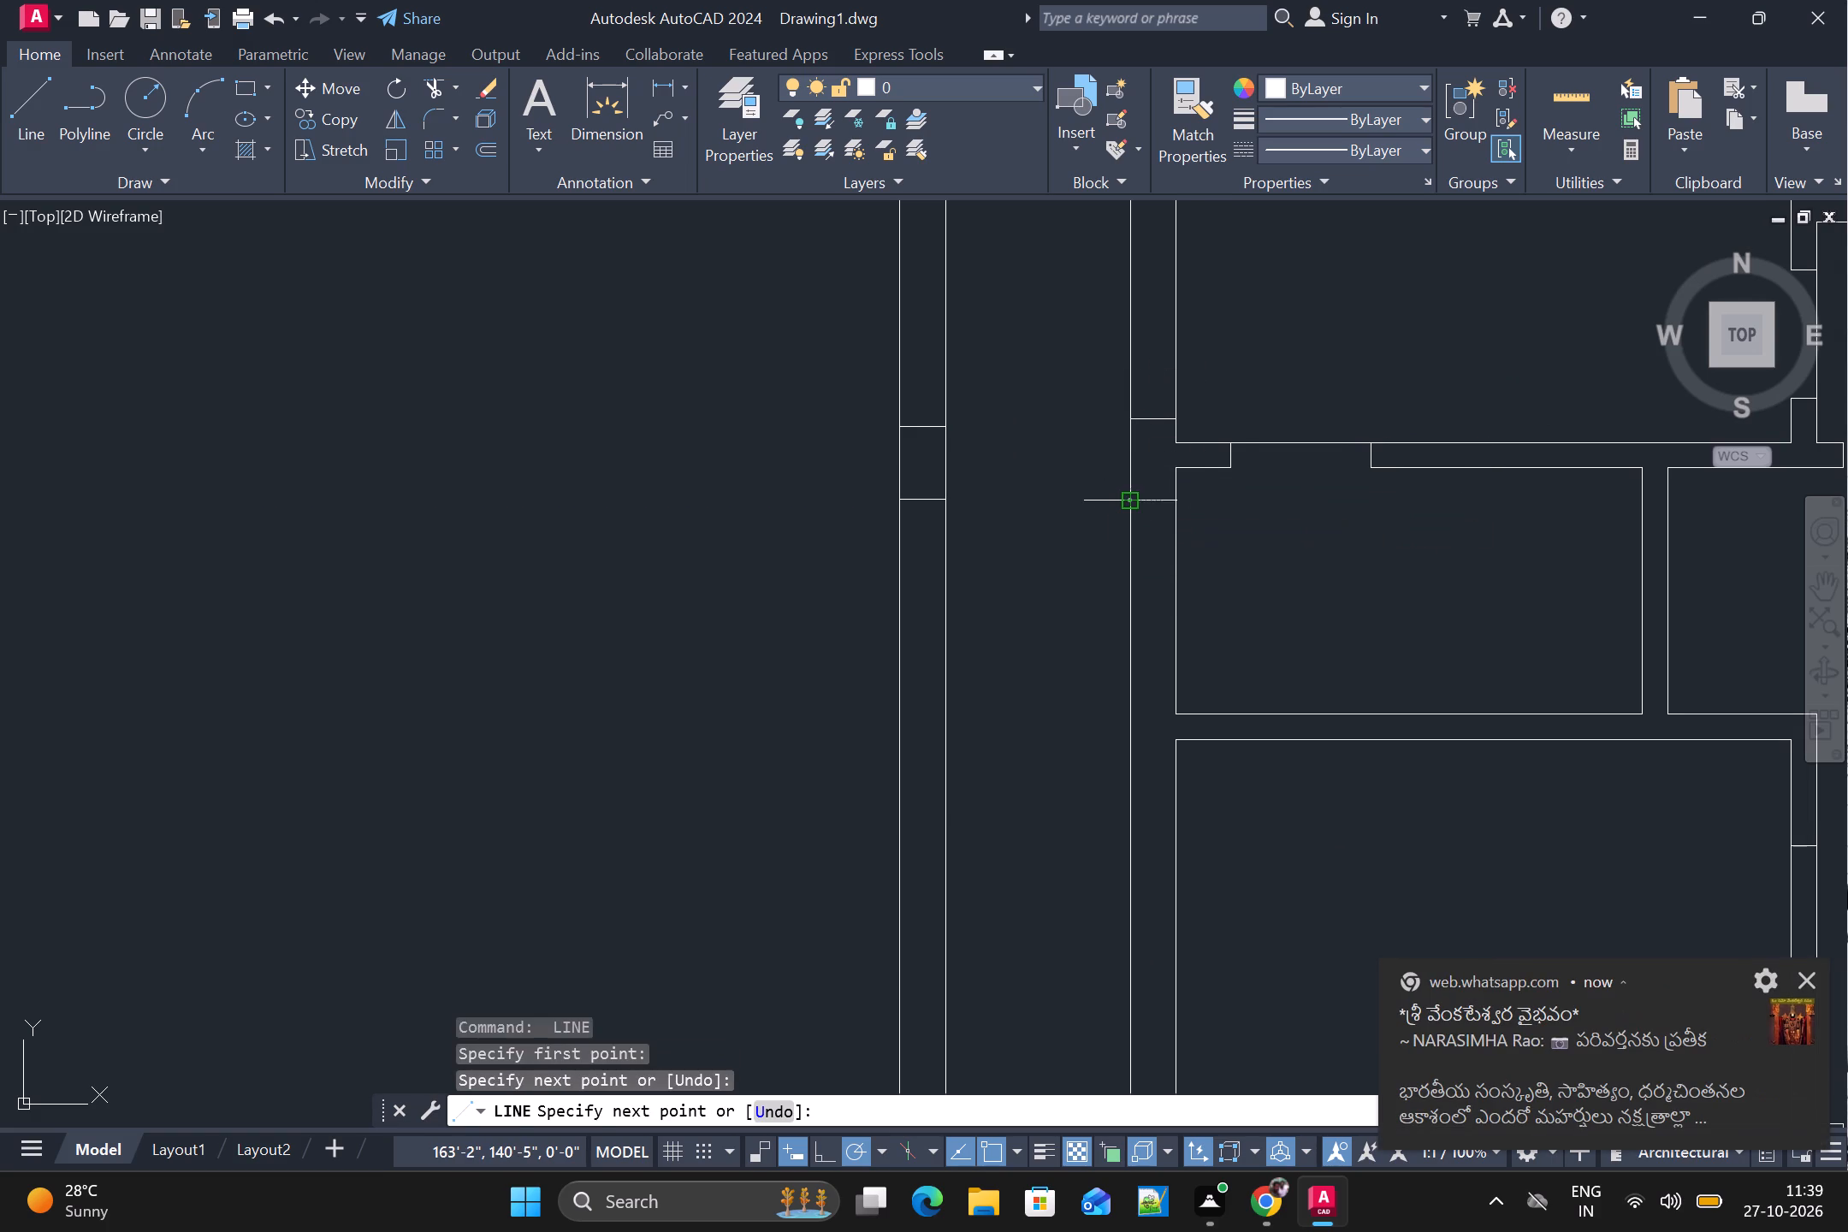
# Draw two horizontal lines about 1'-1" apart across the 9" west wall, one level with the southwest room's north partition, one above it.
pyautogui.press('space')
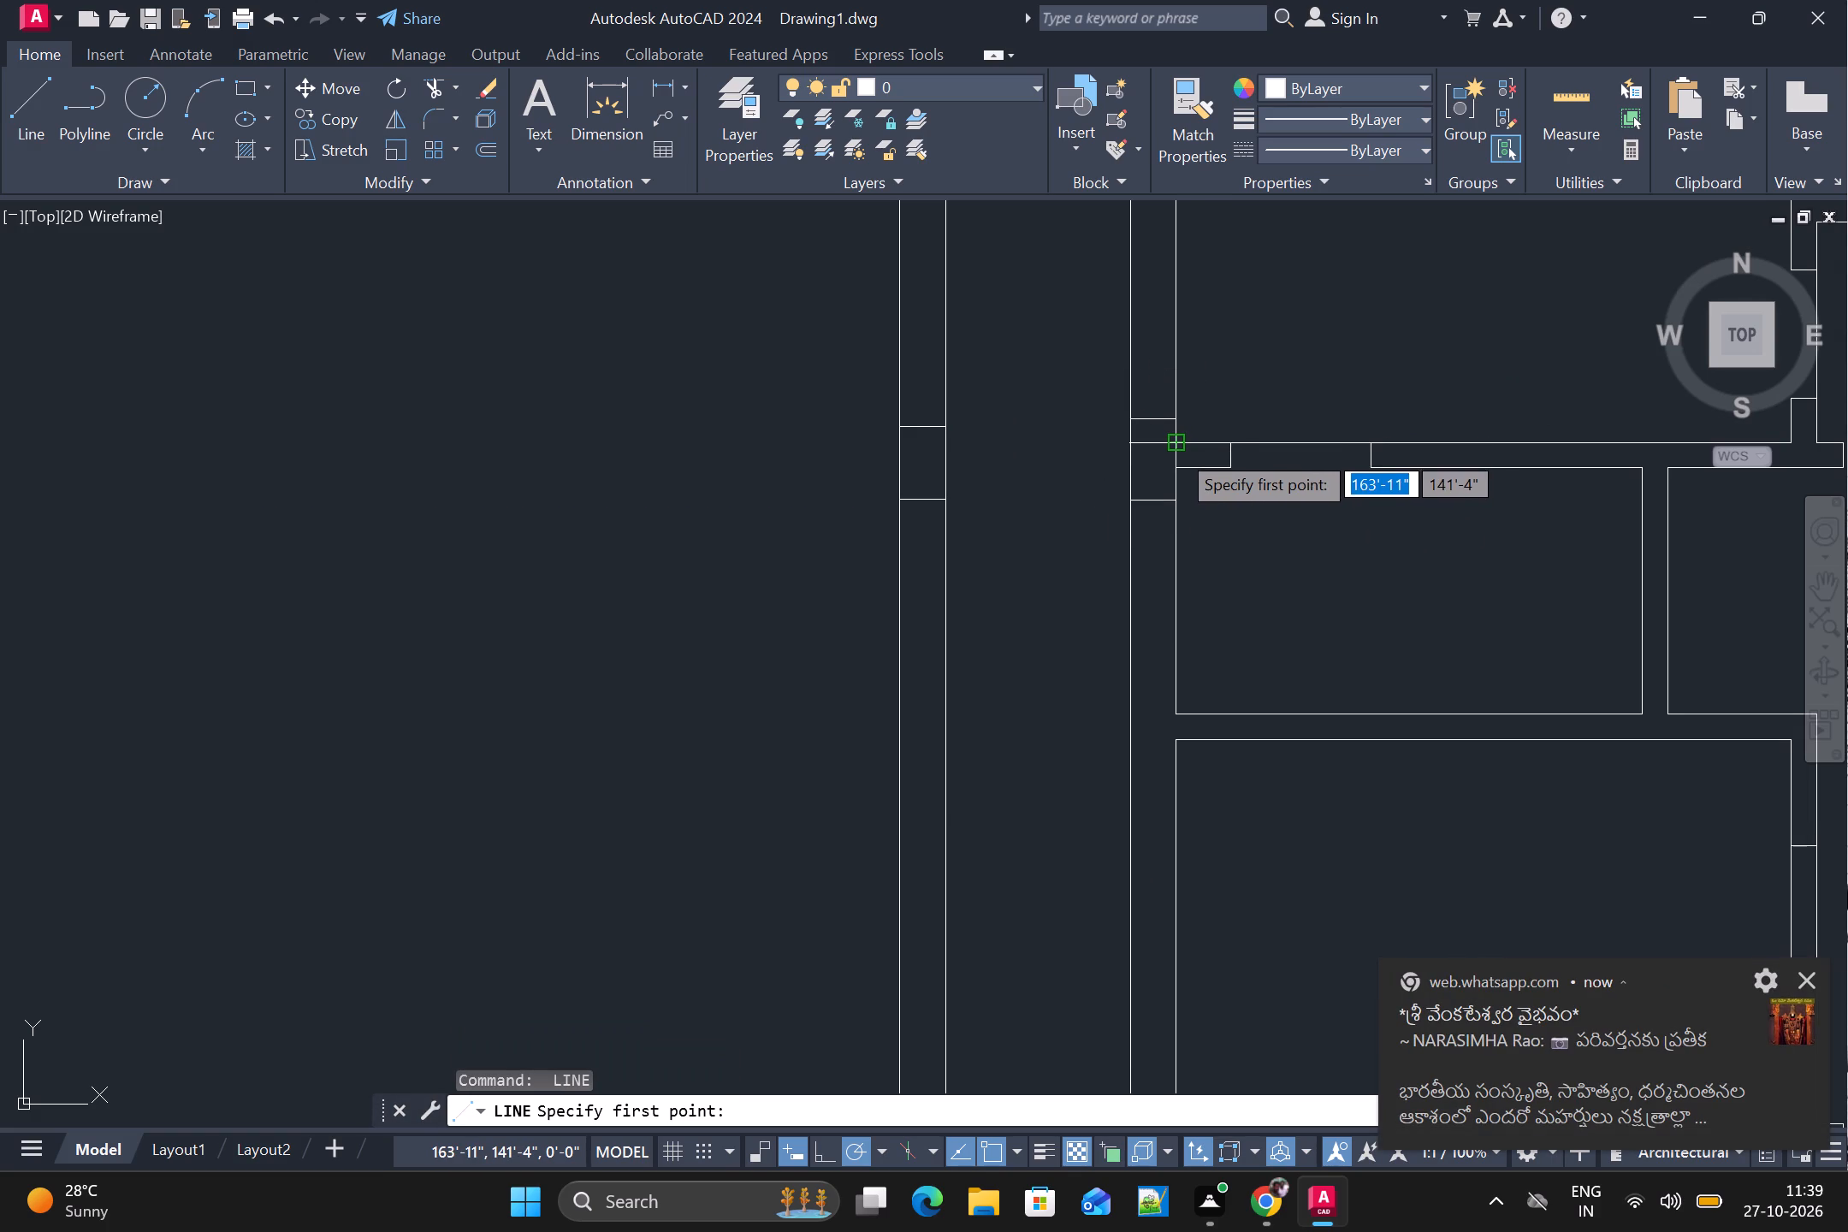
pyautogui.keyDown('alt'); pyautogui.scroll(-2, 1223, 581); pyautogui.keyUp('alt')
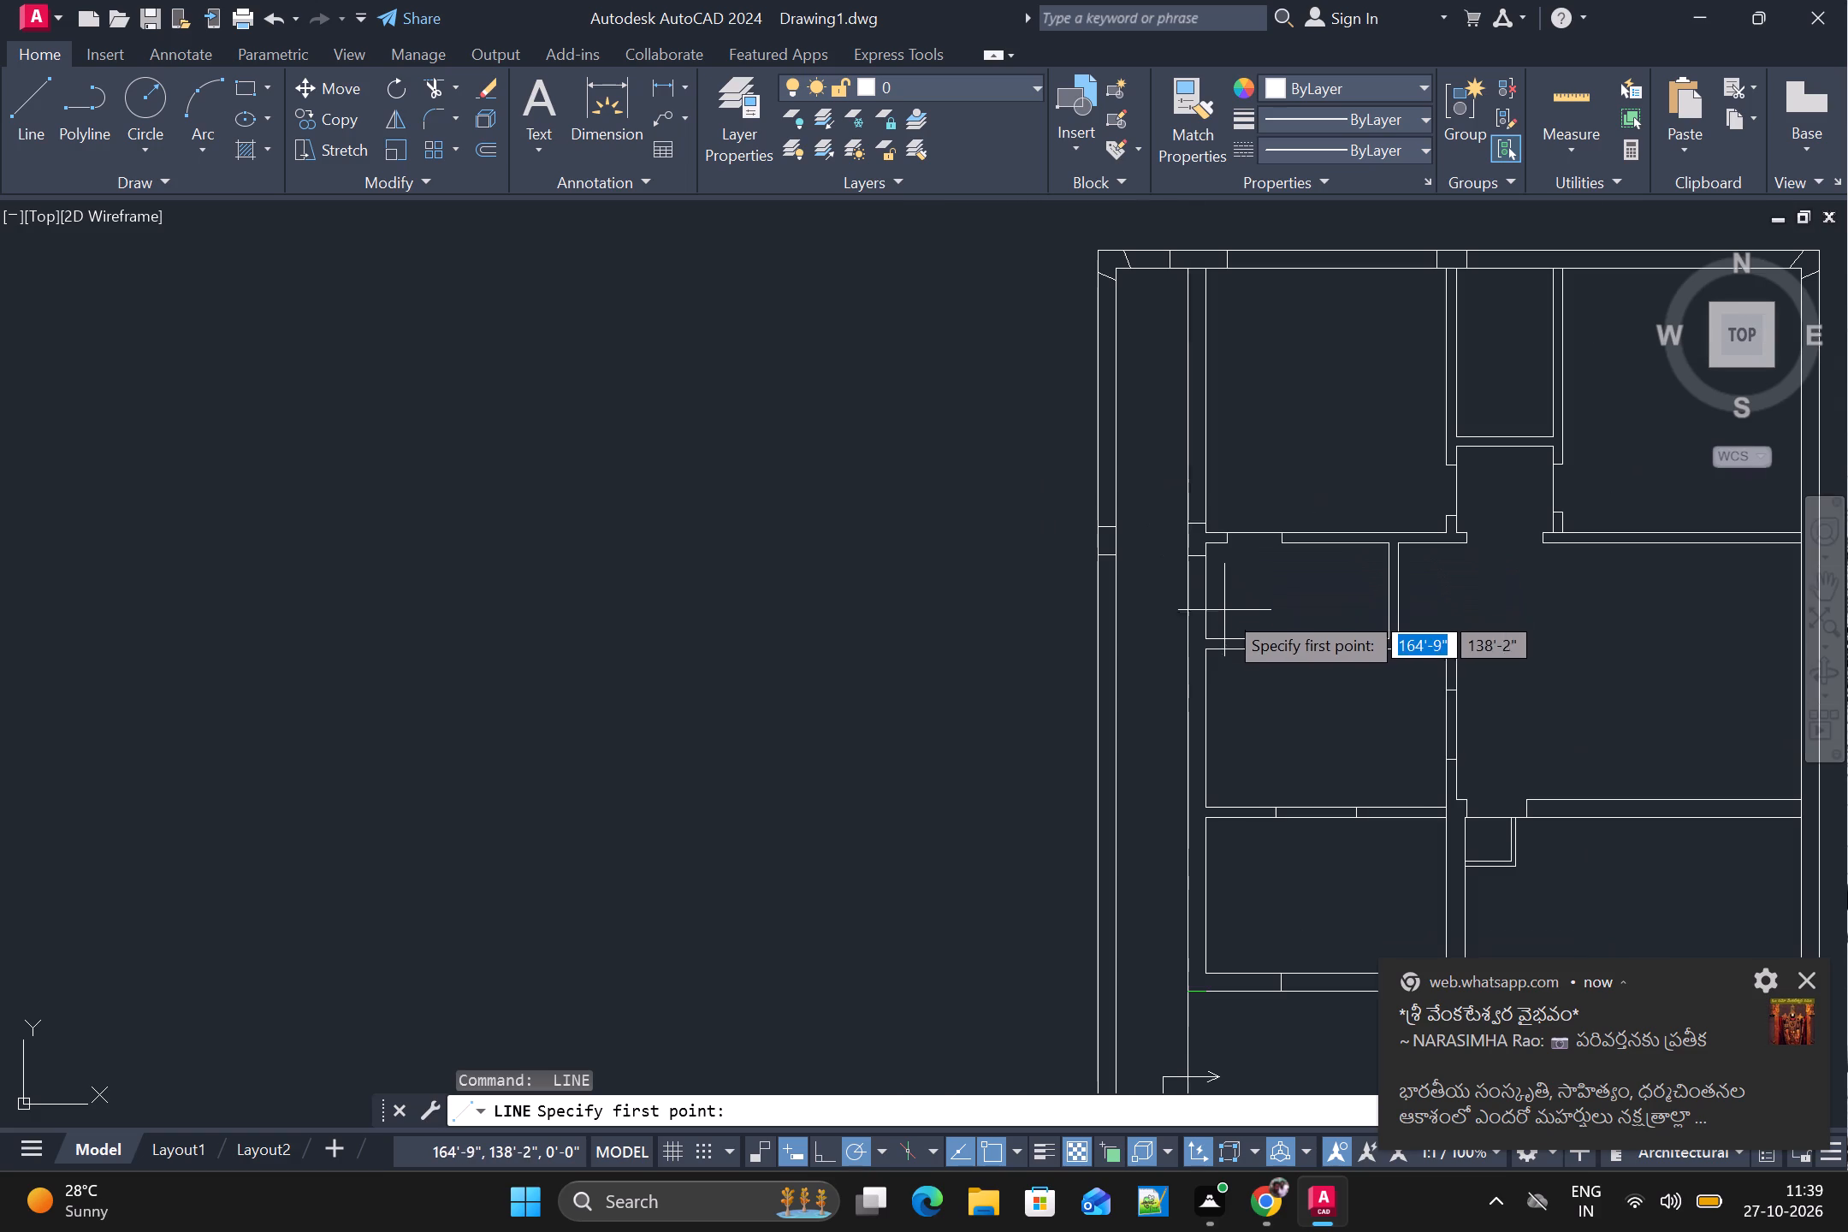
pyautogui.keyDown('alt'); pyautogui.scroll(-1, 1200, 754); pyautogui.keyUp('alt')
pyautogui.keyDown('alt'); pyautogui.scroll(2, 1241, 754); pyautogui.keyUp('alt')
pyautogui.keyDown('alt'); pyautogui.moveTo(1241, 748); pyautogui.dragTo(1274, 599, button='middle'); pyautogui.keyUp('alt')
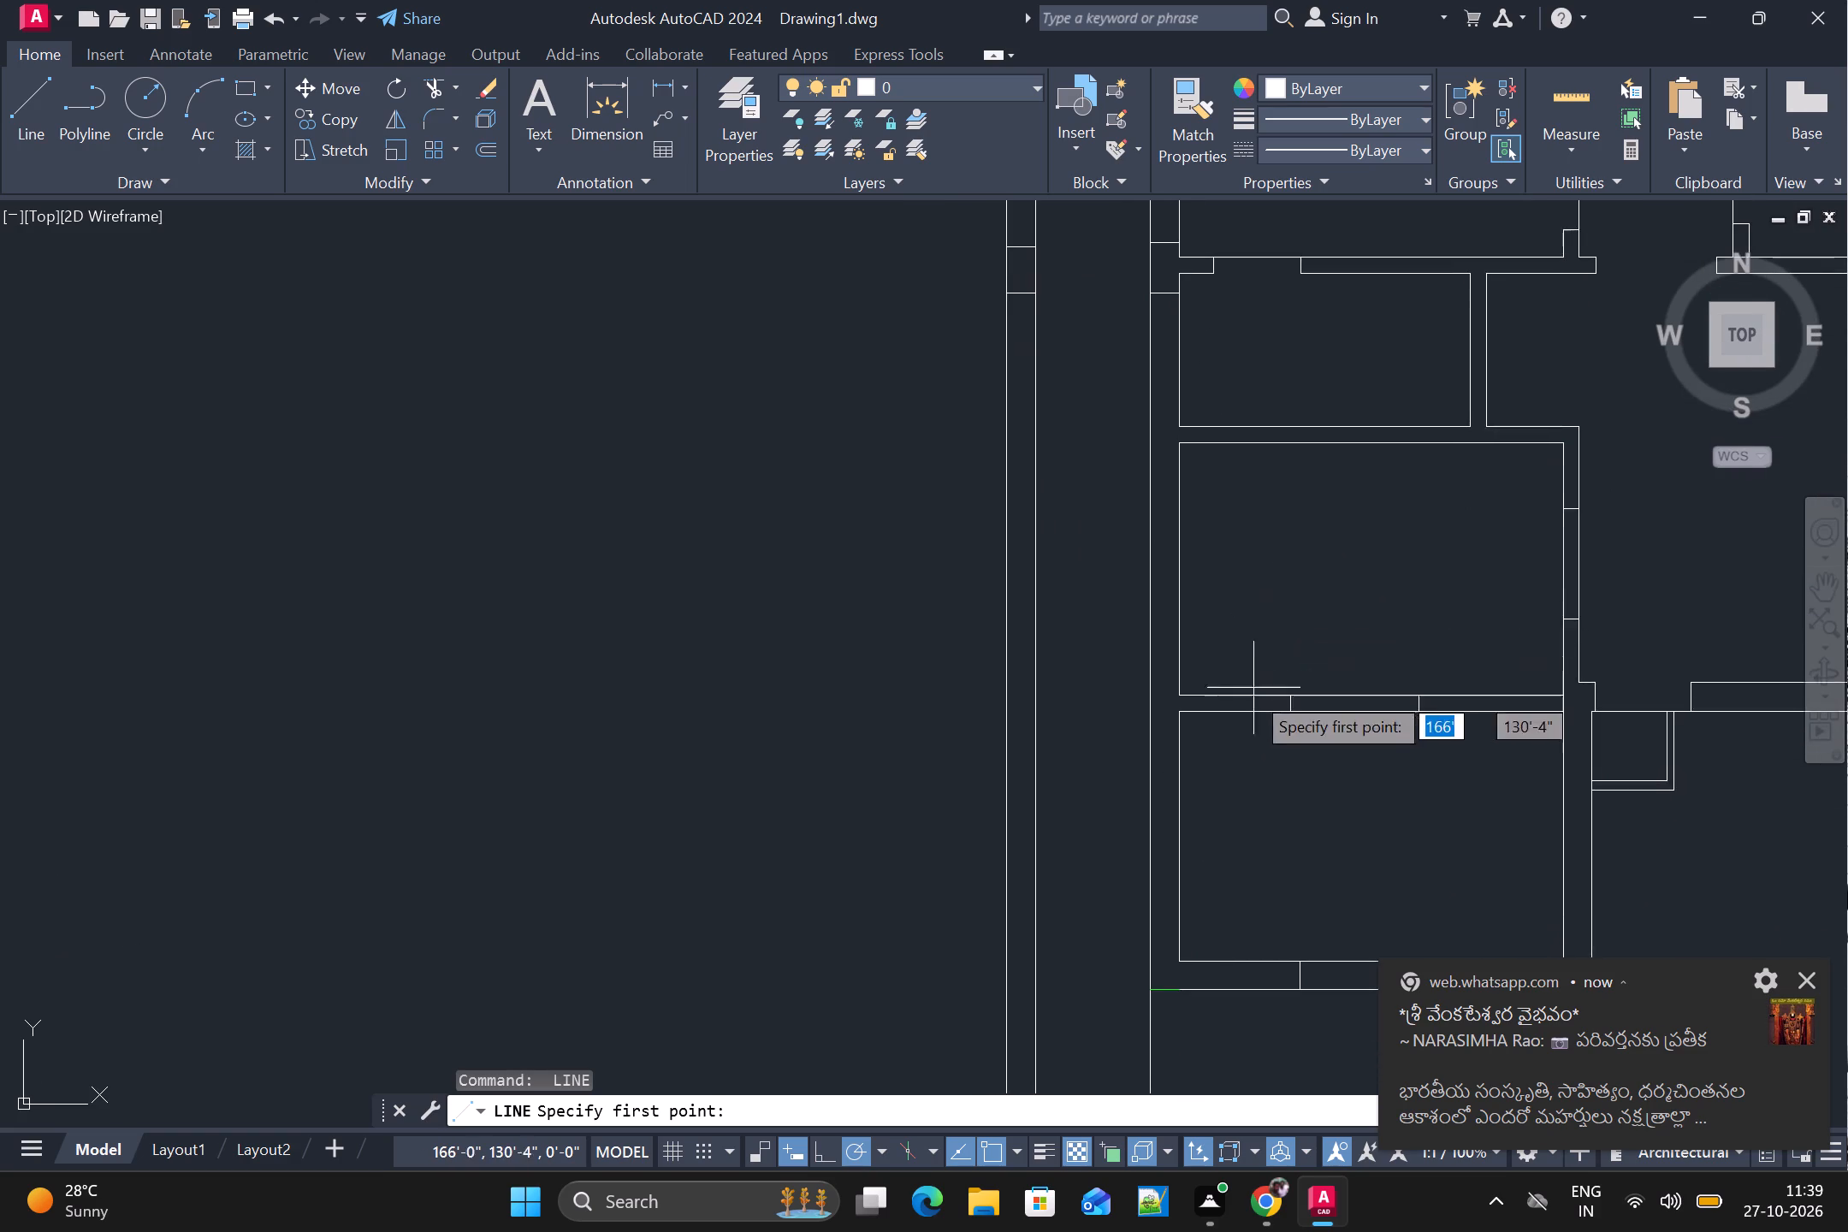
pyautogui.keyDown('alt'); pyautogui.scroll(-1, 1249, 701); pyautogui.keyUp('alt')
pyautogui.keyDown('alt'); pyautogui.scroll(1, 1219, 798); pyautogui.keyUp('alt')
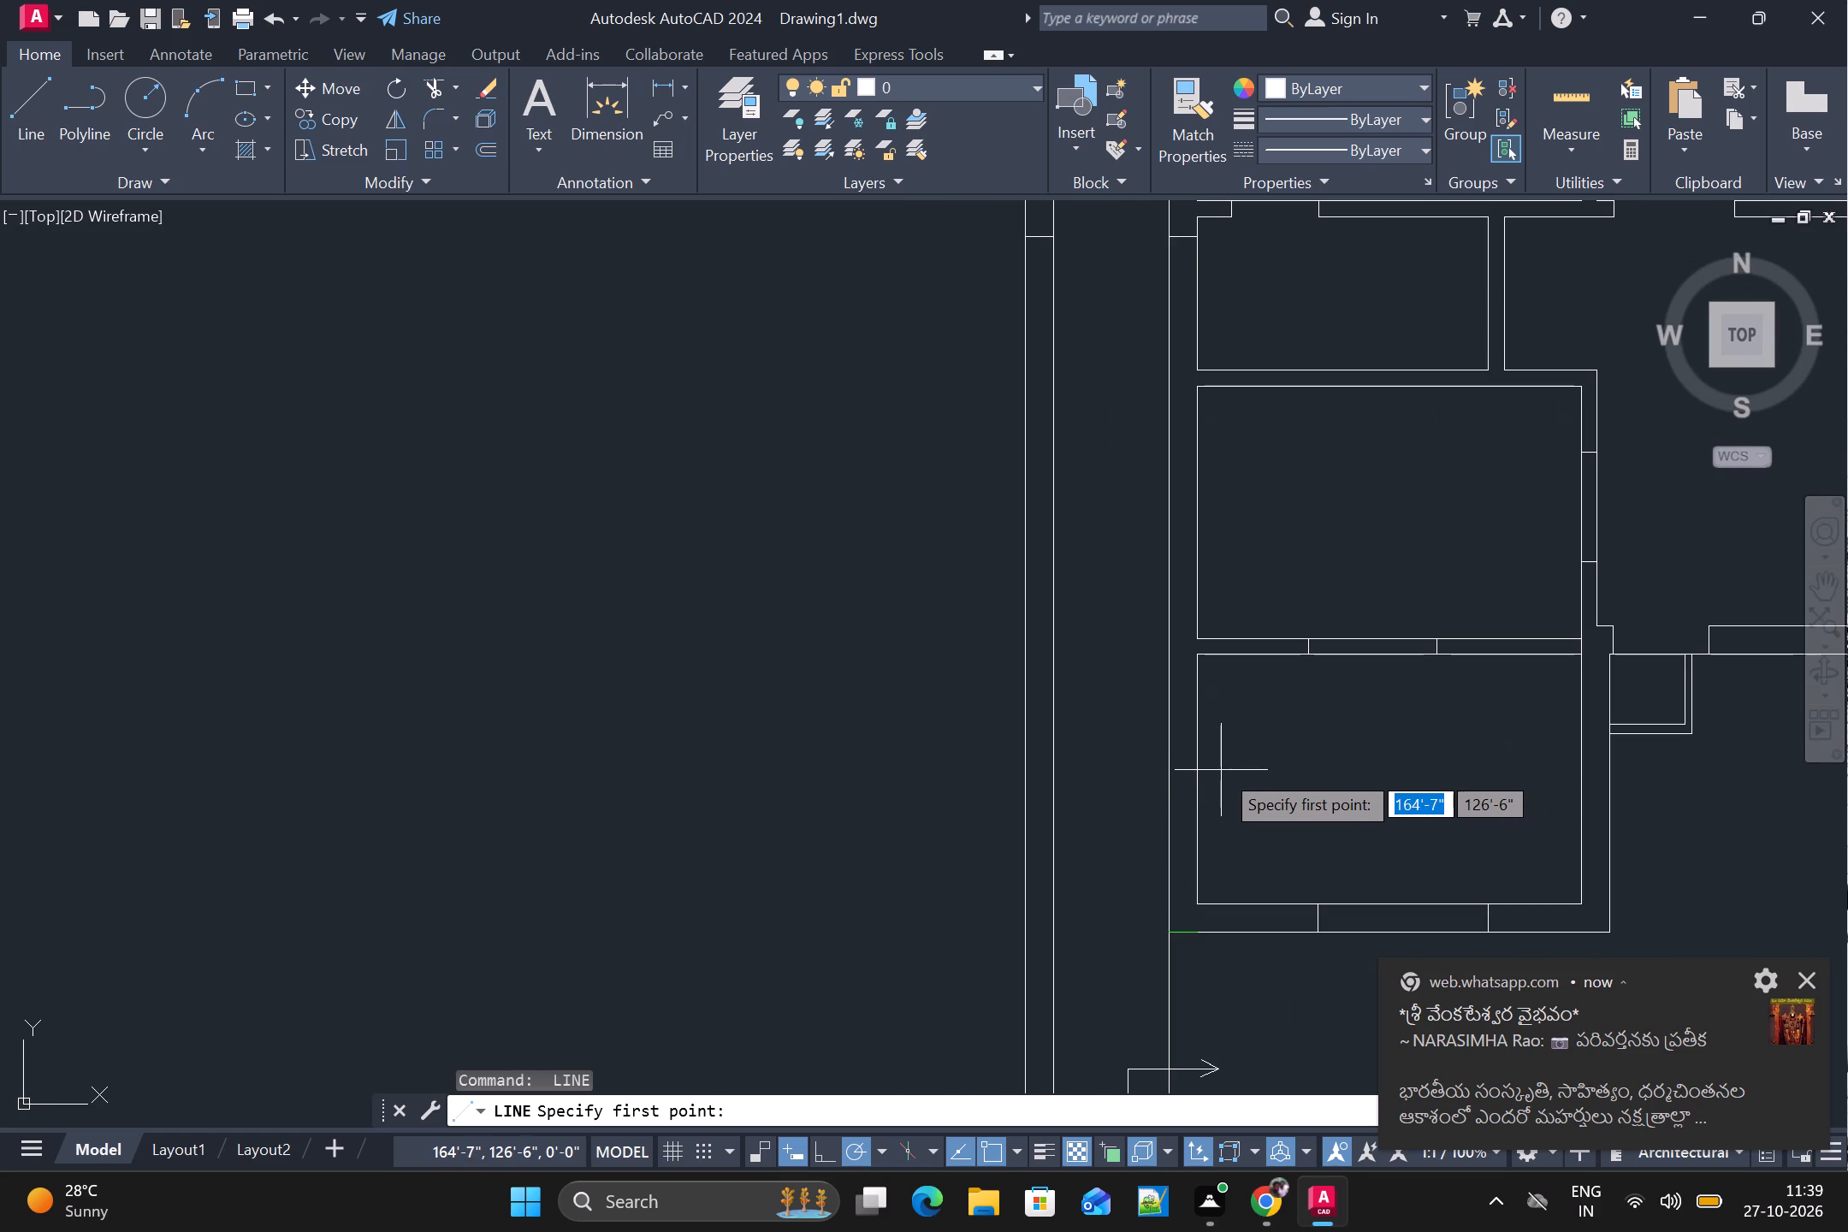
pyautogui.press('space')
pyautogui.press('space')
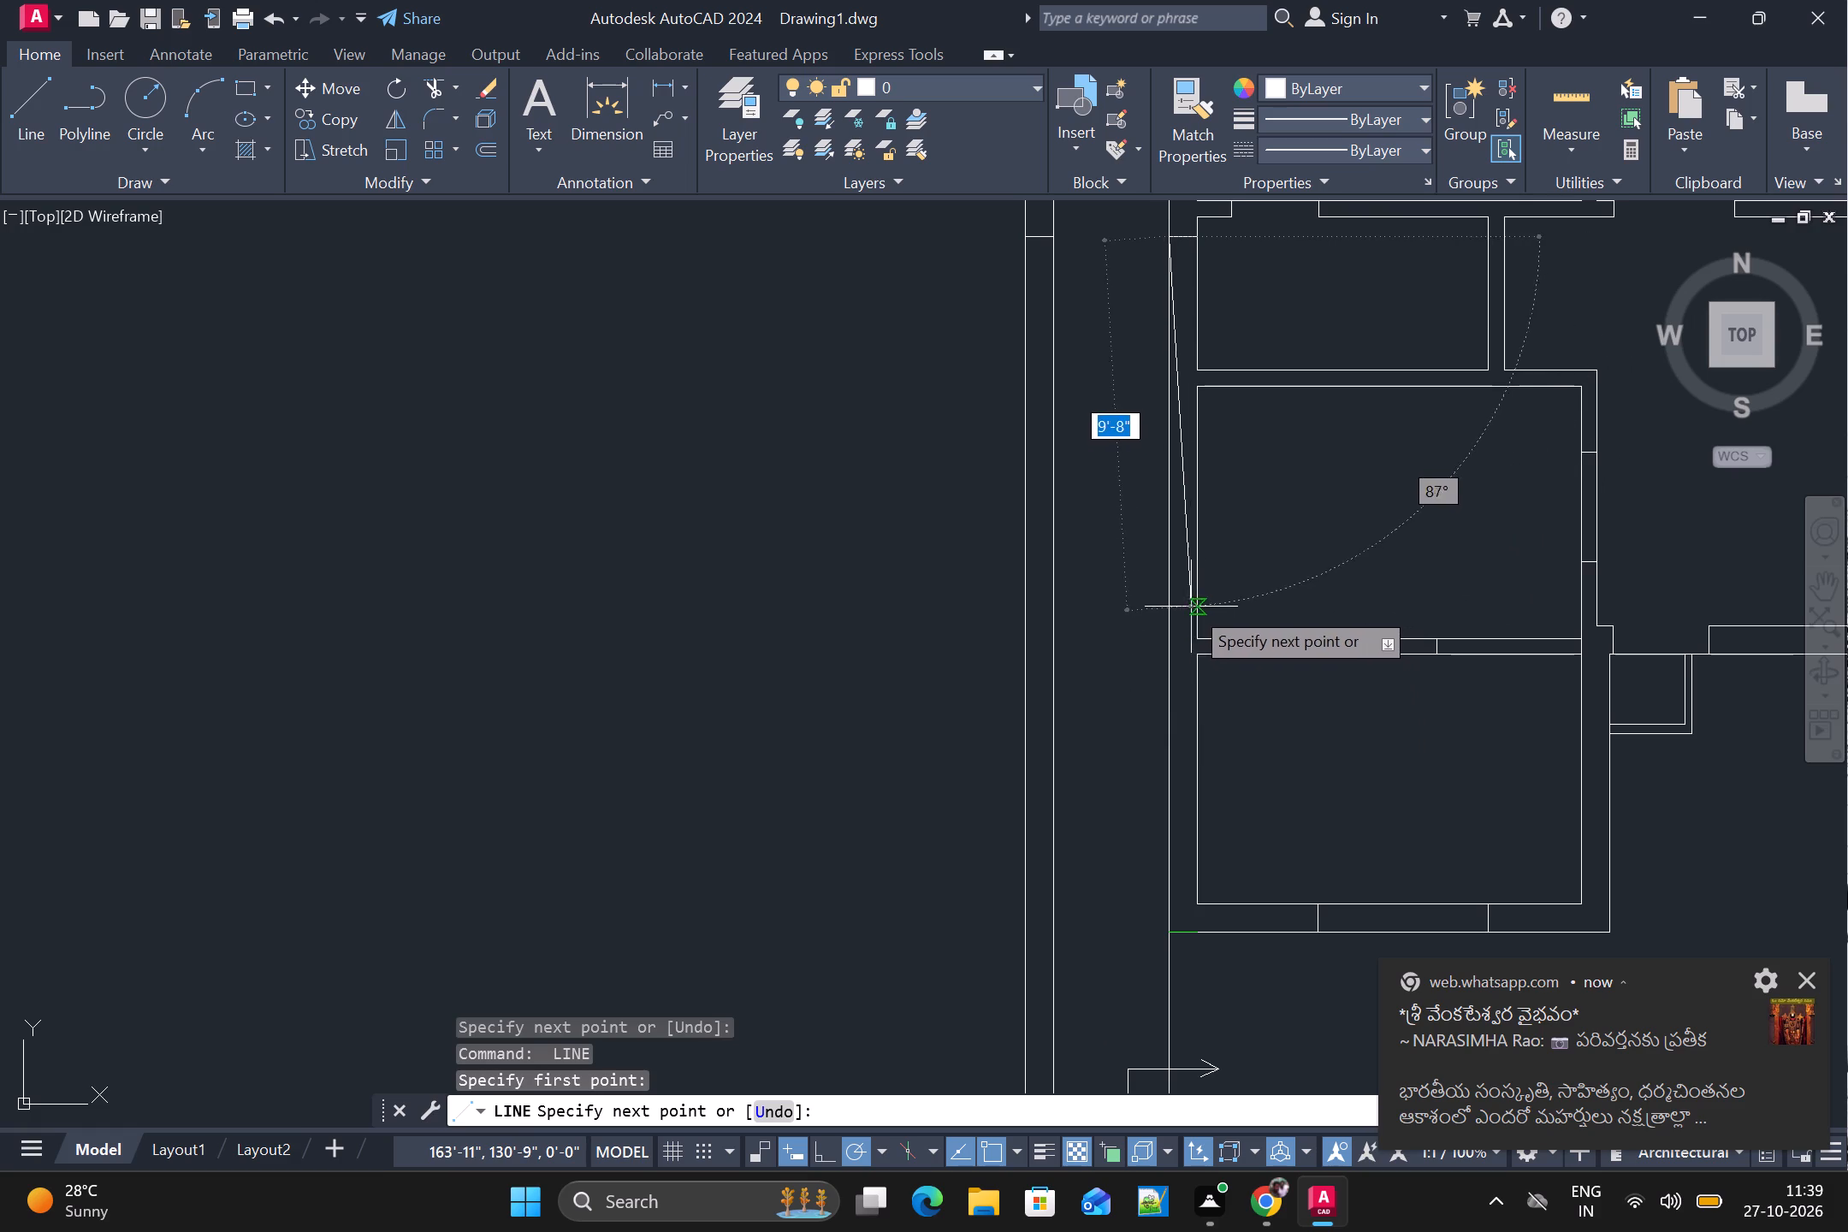
pyautogui.press('space')
pyautogui.keyDown('alt'); pyautogui.click(1199, 599); pyautogui.keyUp('alt')
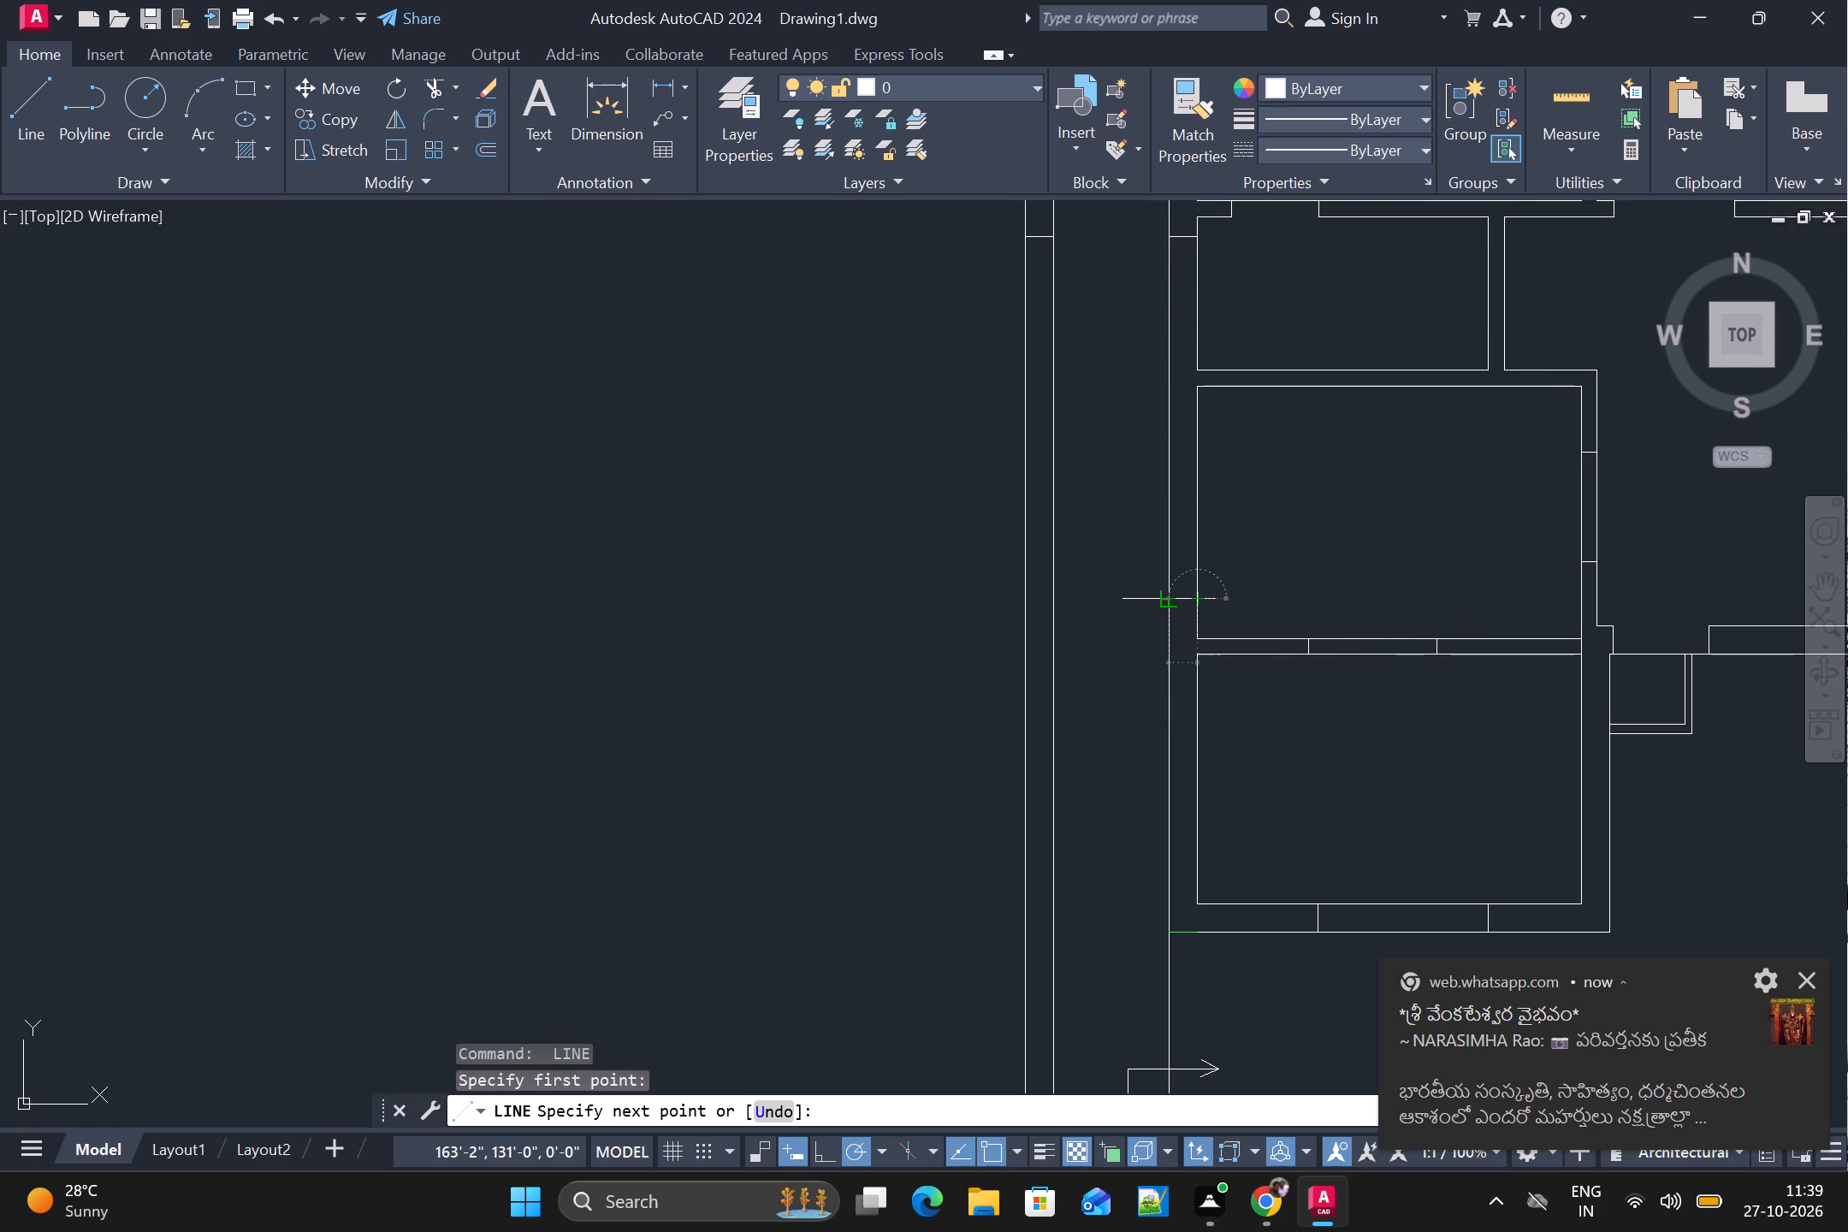
pyautogui.keyDown('alt'); pyautogui.click(1170, 596); pyautogui.keyUp('alt')
pyautogui.press('space')
pyautogui.press('space')
pyautogui.keyDown('alt'); pyautogui.click(1200, 634); pyautogui.keyUp('alt')
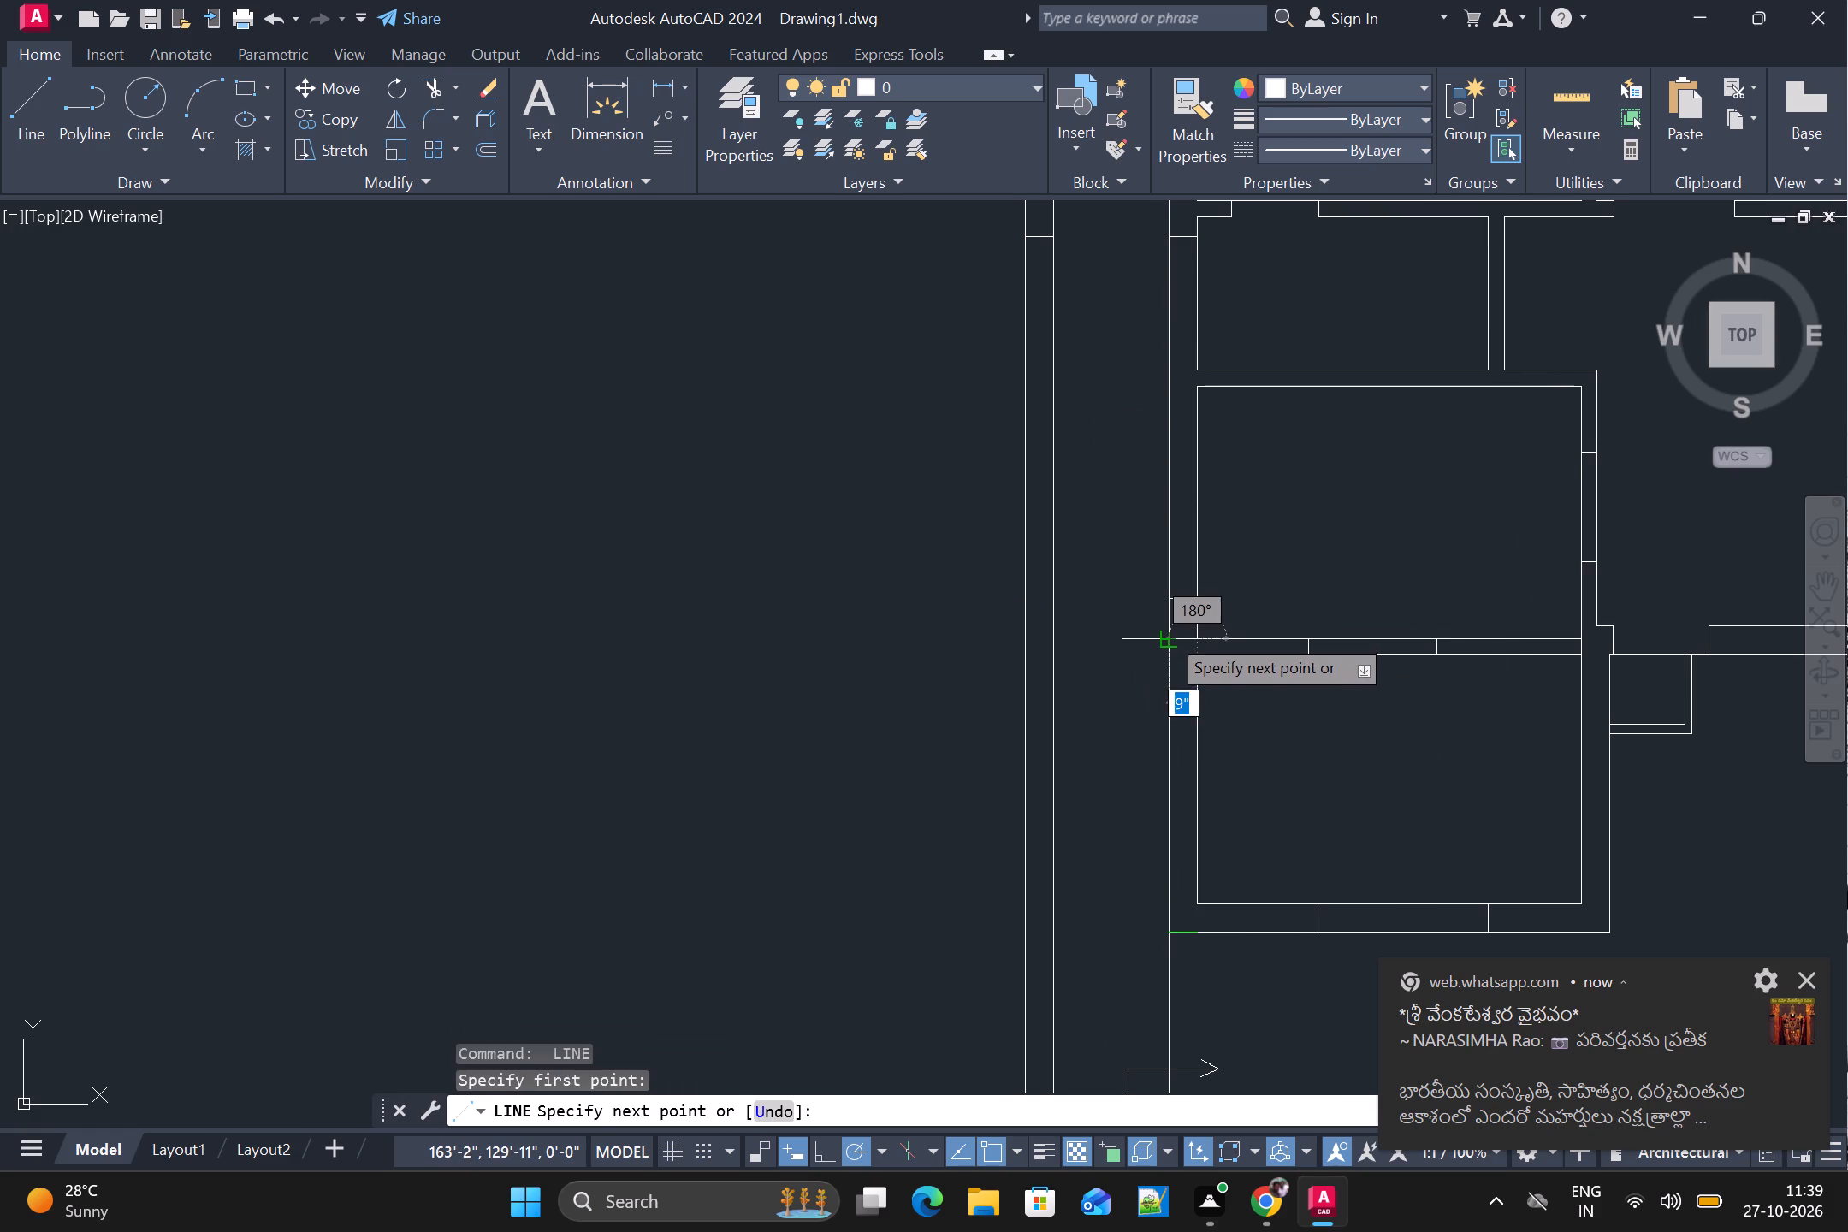
pyautogui.keyDown('alt'); pyautogui.click(1170, 637); pyautogui.keyUp('alt')
pyautogui.press('space')
# Draw two slanted lines across the walls at the southwest room's southwest corner, about 1' long in the west wall and 1'-2" in the south wall.
pyautogui.keyDown('alt'); pyautogui.scroll(-1, 1194, 718); pyautogui.keyUp('alt')
pyautogui.keyDown('alt'); pyautogui.scroll(1, 1198, 782); pyautogui.keyUp('alt')
pyautogui.keyDown('alt'); pyautogui.moveTo(1204, 781); pyautogui.dragTo(1239, 591, button='middle'); pyautogui.keyUp('alt')
pyautogui.press('space')
pyautogui.keyDown('alt'); pyautogui.click(1235, 659); pyautogui.keyUp('alt')
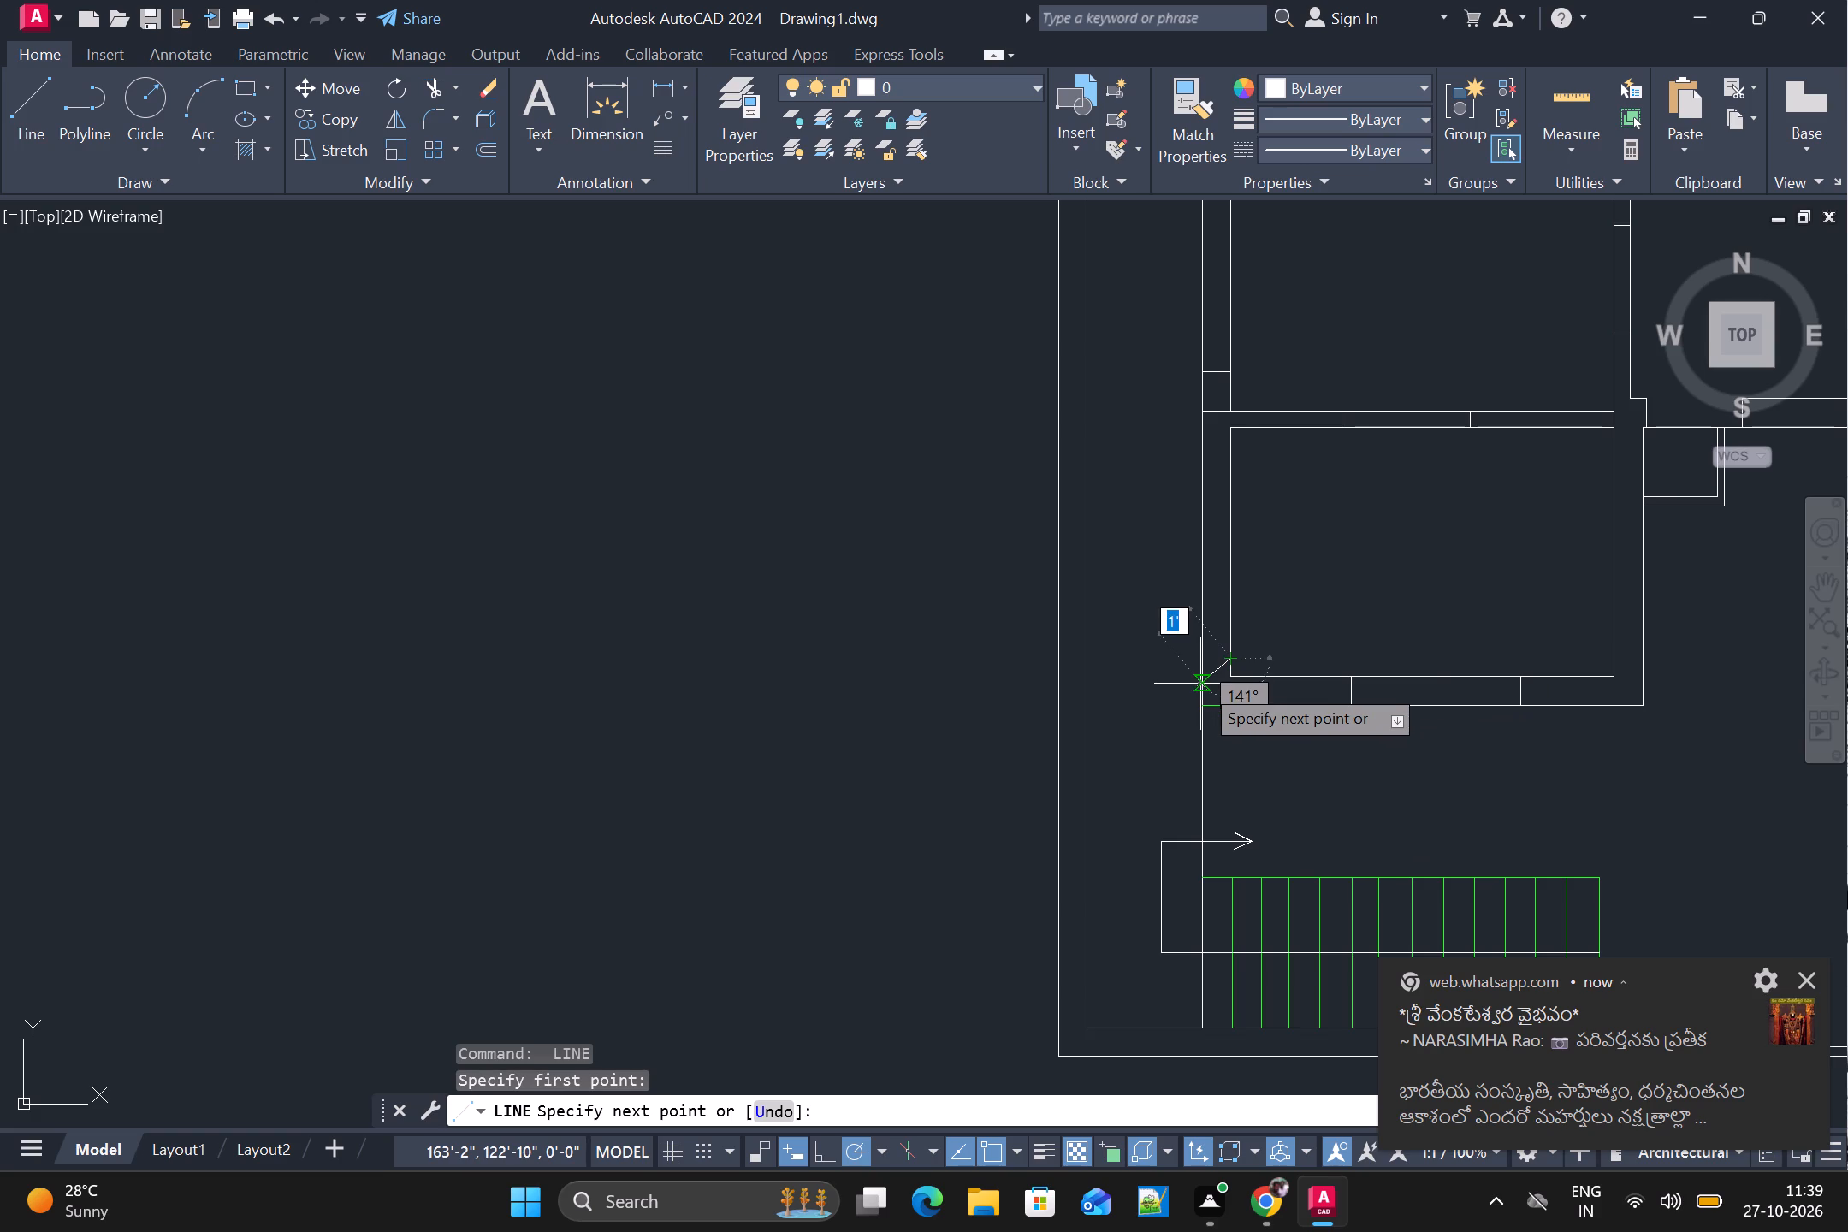
pyautogui.keyDown('alt'); pyautogui.click(1200, 684); pyautogui.keyUp('alt')
pyautogui.press('space')
pyautogui.press('space')
pyautogui.keyDown('alt'); pyautogui.click(1265, 680); pyautogui.keyUp('alt')
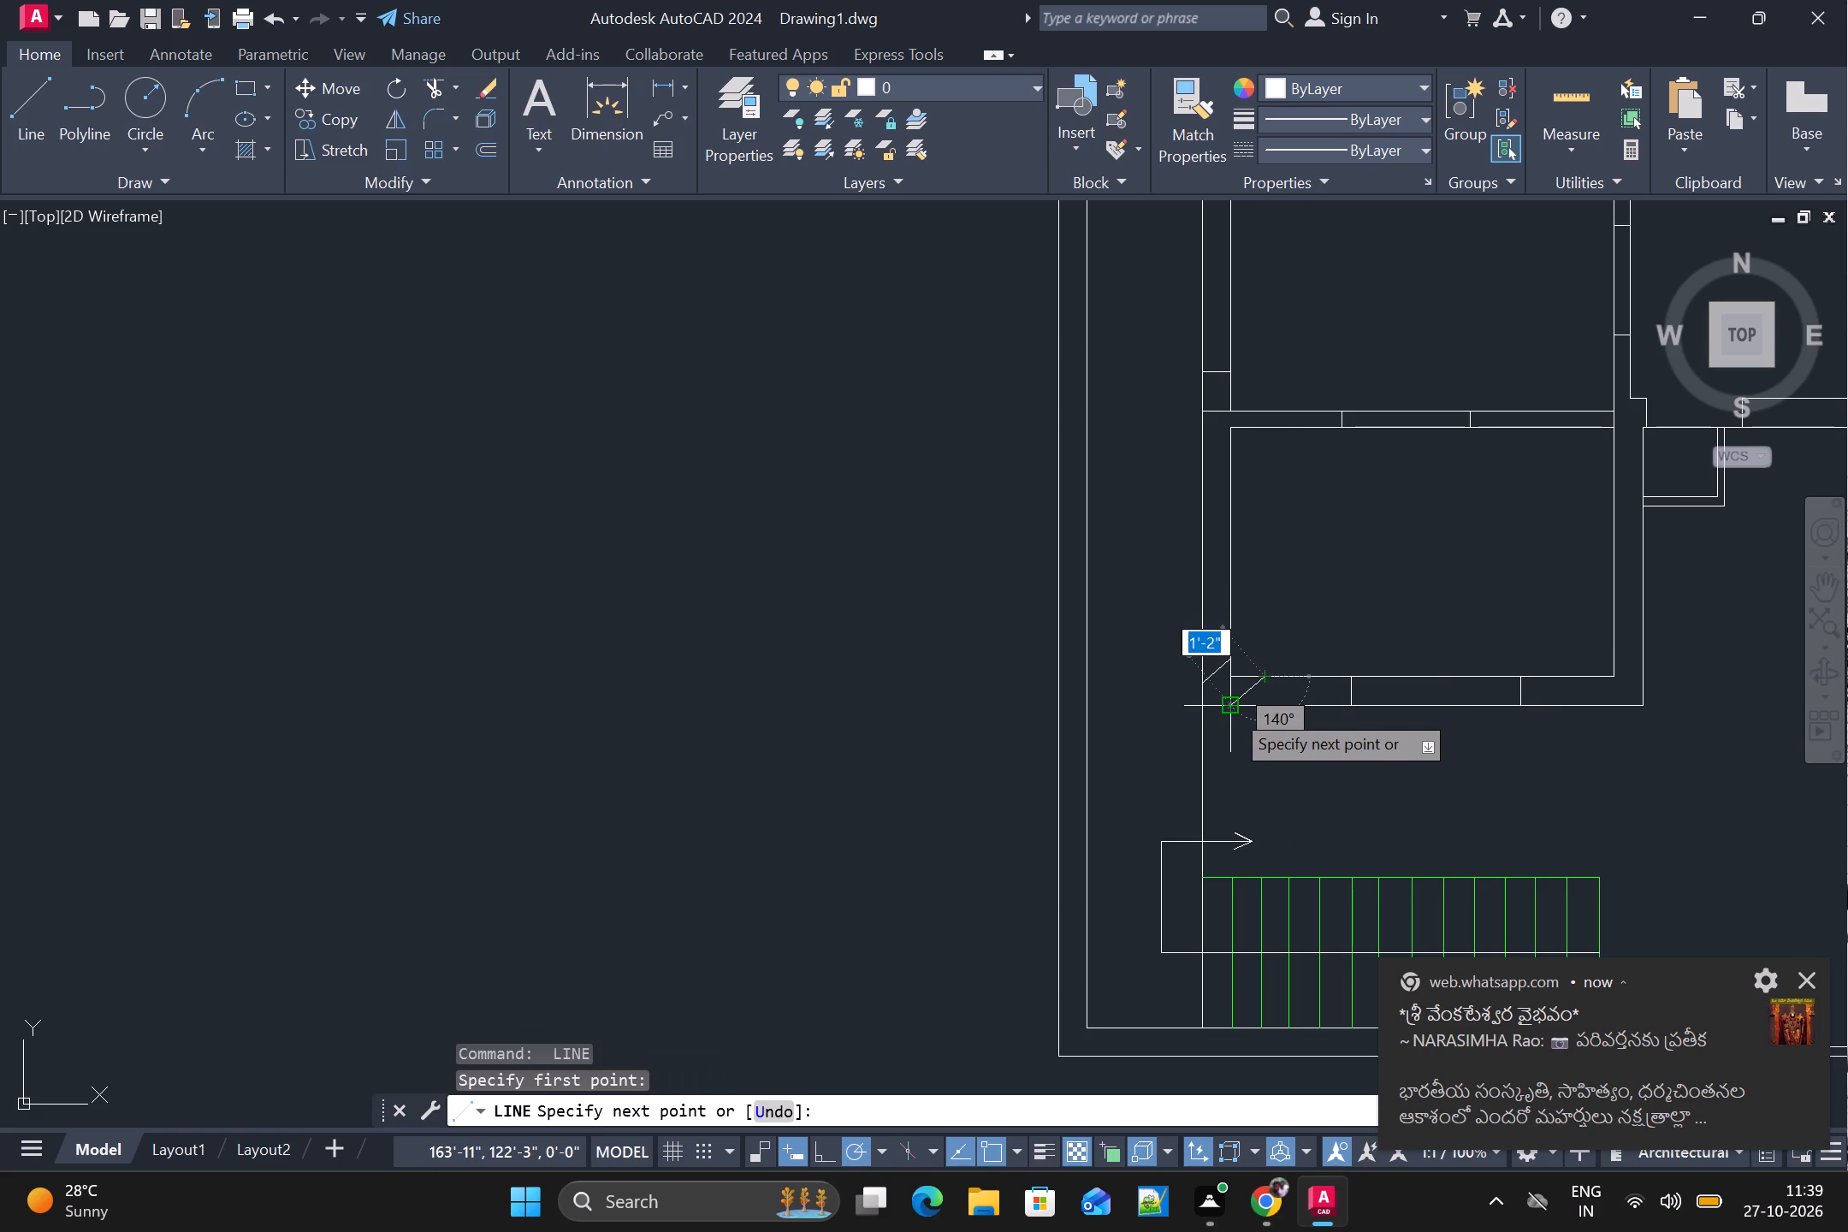
pyautogui.keyDown('alt'); pyautogui.click(1231, 717); pyautogui.keyUp('alt')
pyautogui.press('space')
# Draw two slanted lines across the walls at the southwest room's southeast corner, one in the south wall and one in the east wall.
pyautogui.keyDown('alt'); pyautogui.scroll(-1, 1348, 710); pyautogui.keyUp('alt')
pyautogui.keyDown('alt'); pyautogui.moveTo(1614, 763); pyautogui.dragTo(1608, 766, button='middle'); pyautogui.keyUp('alt')
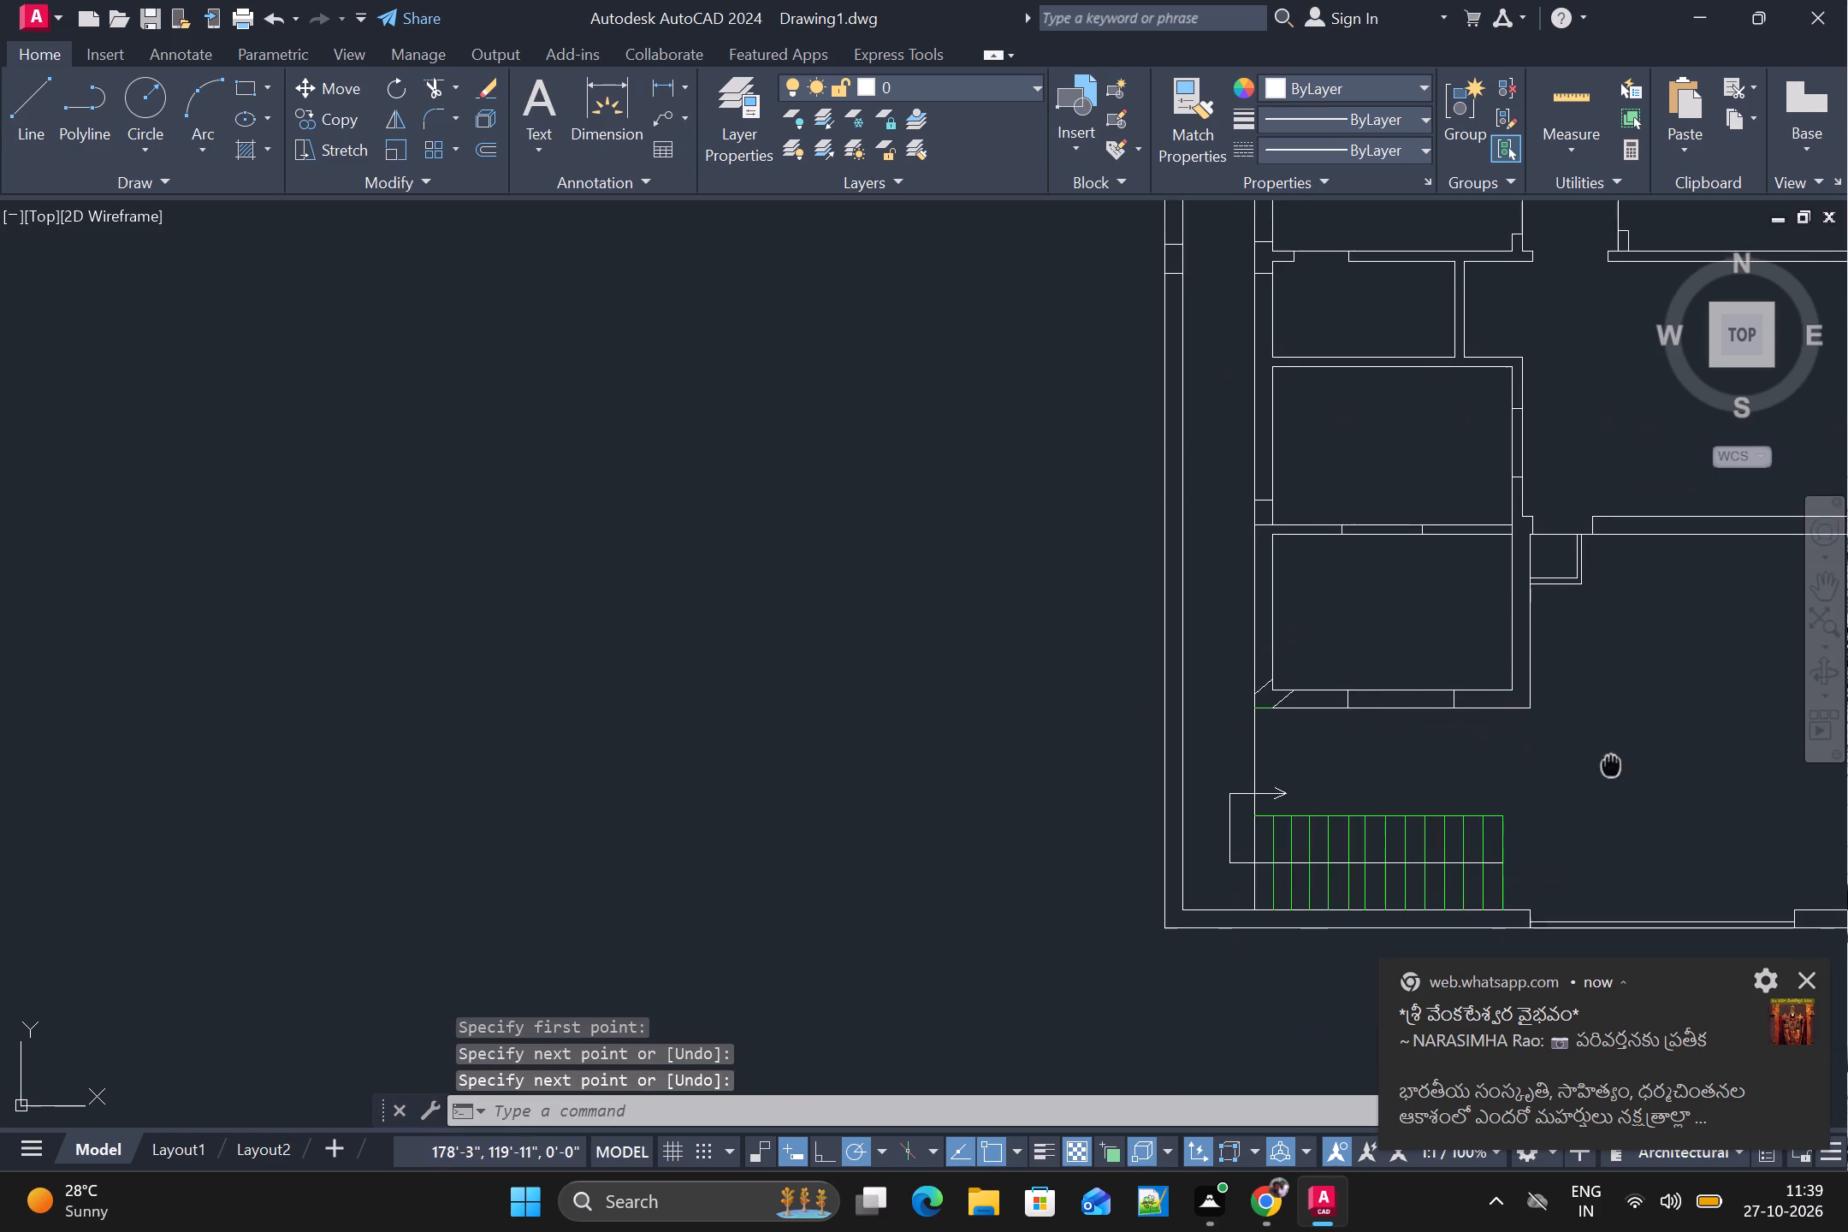
pyautogui.keyDown('alt'); pyautogui.moveTo(1608, 766); pyautogui.dragTo(1407, 788, button='middle'); pyautogui.keyUp('alt')
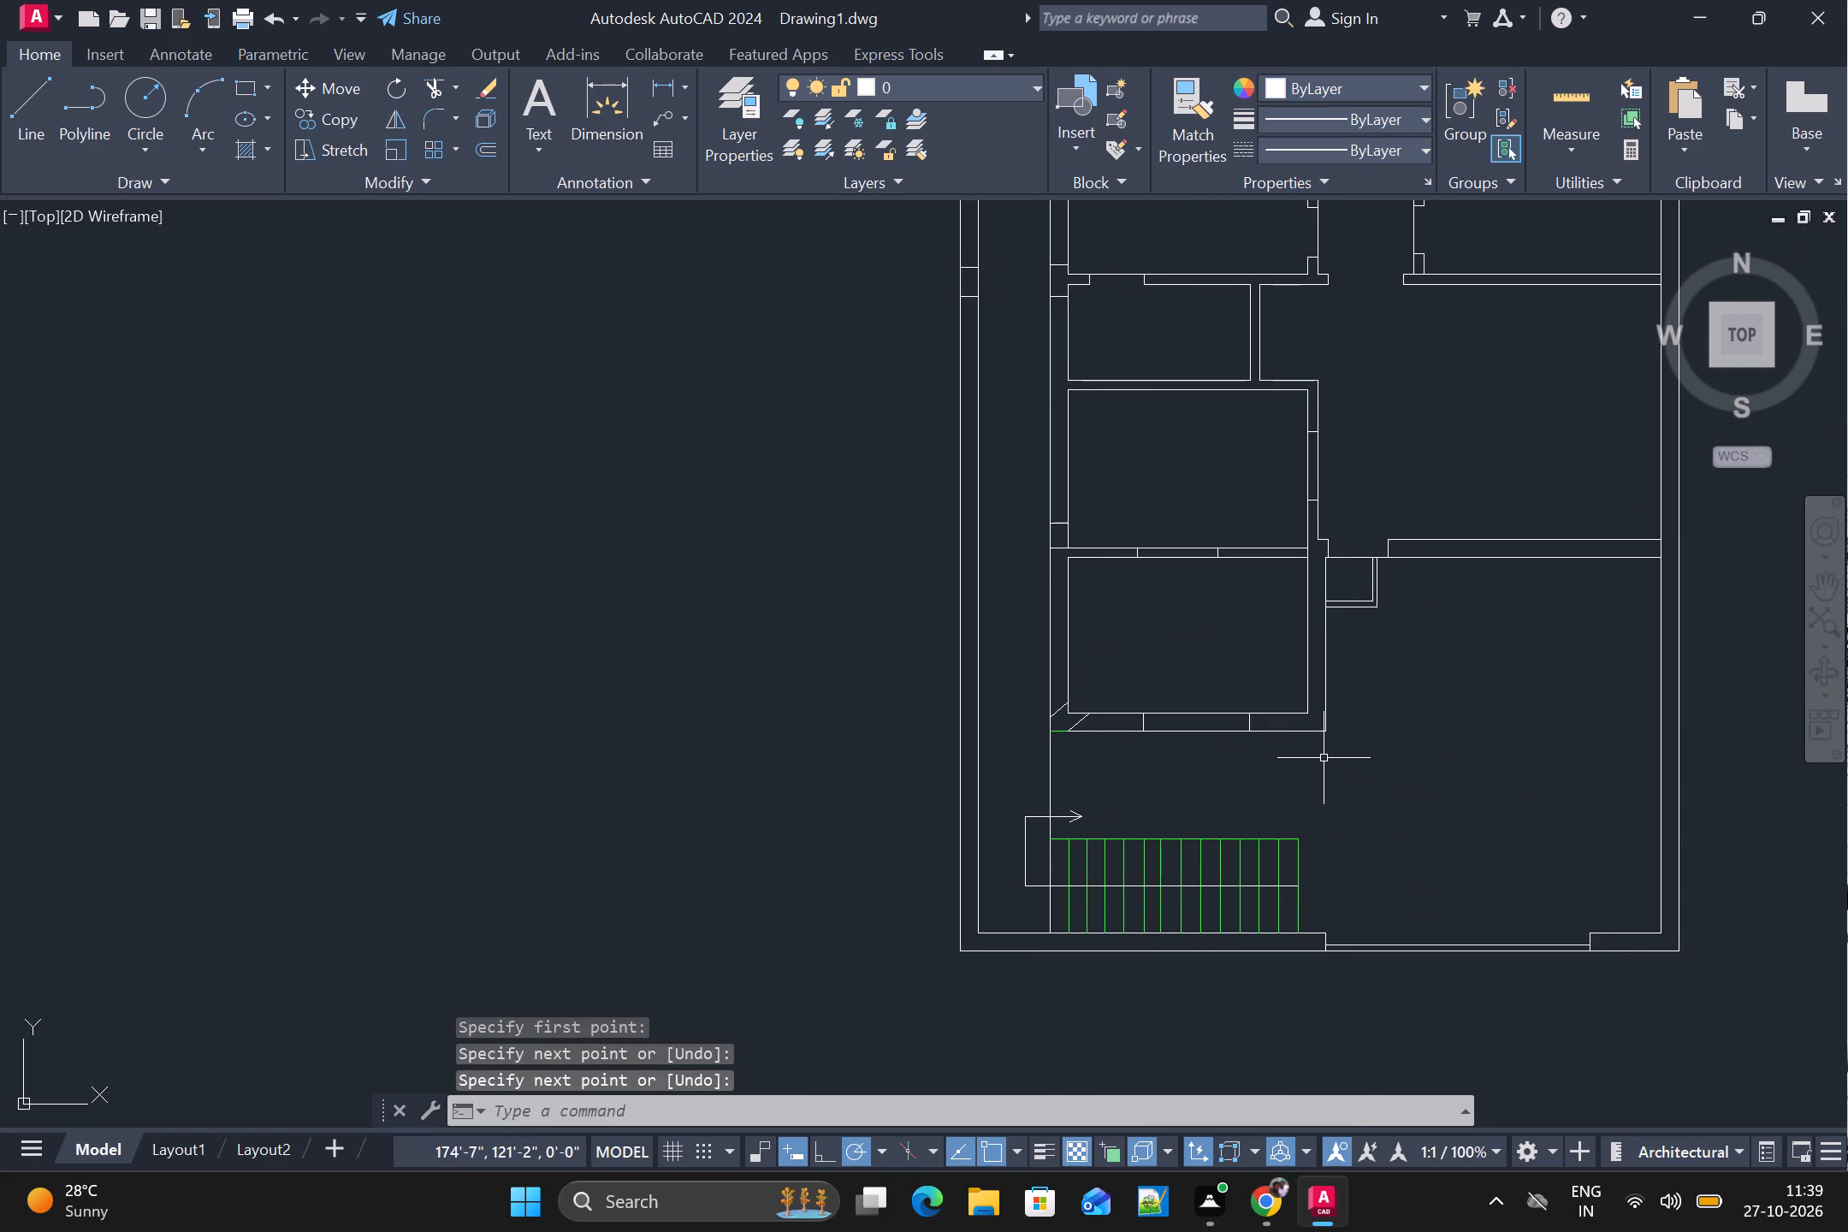
pyautogui.press('space')
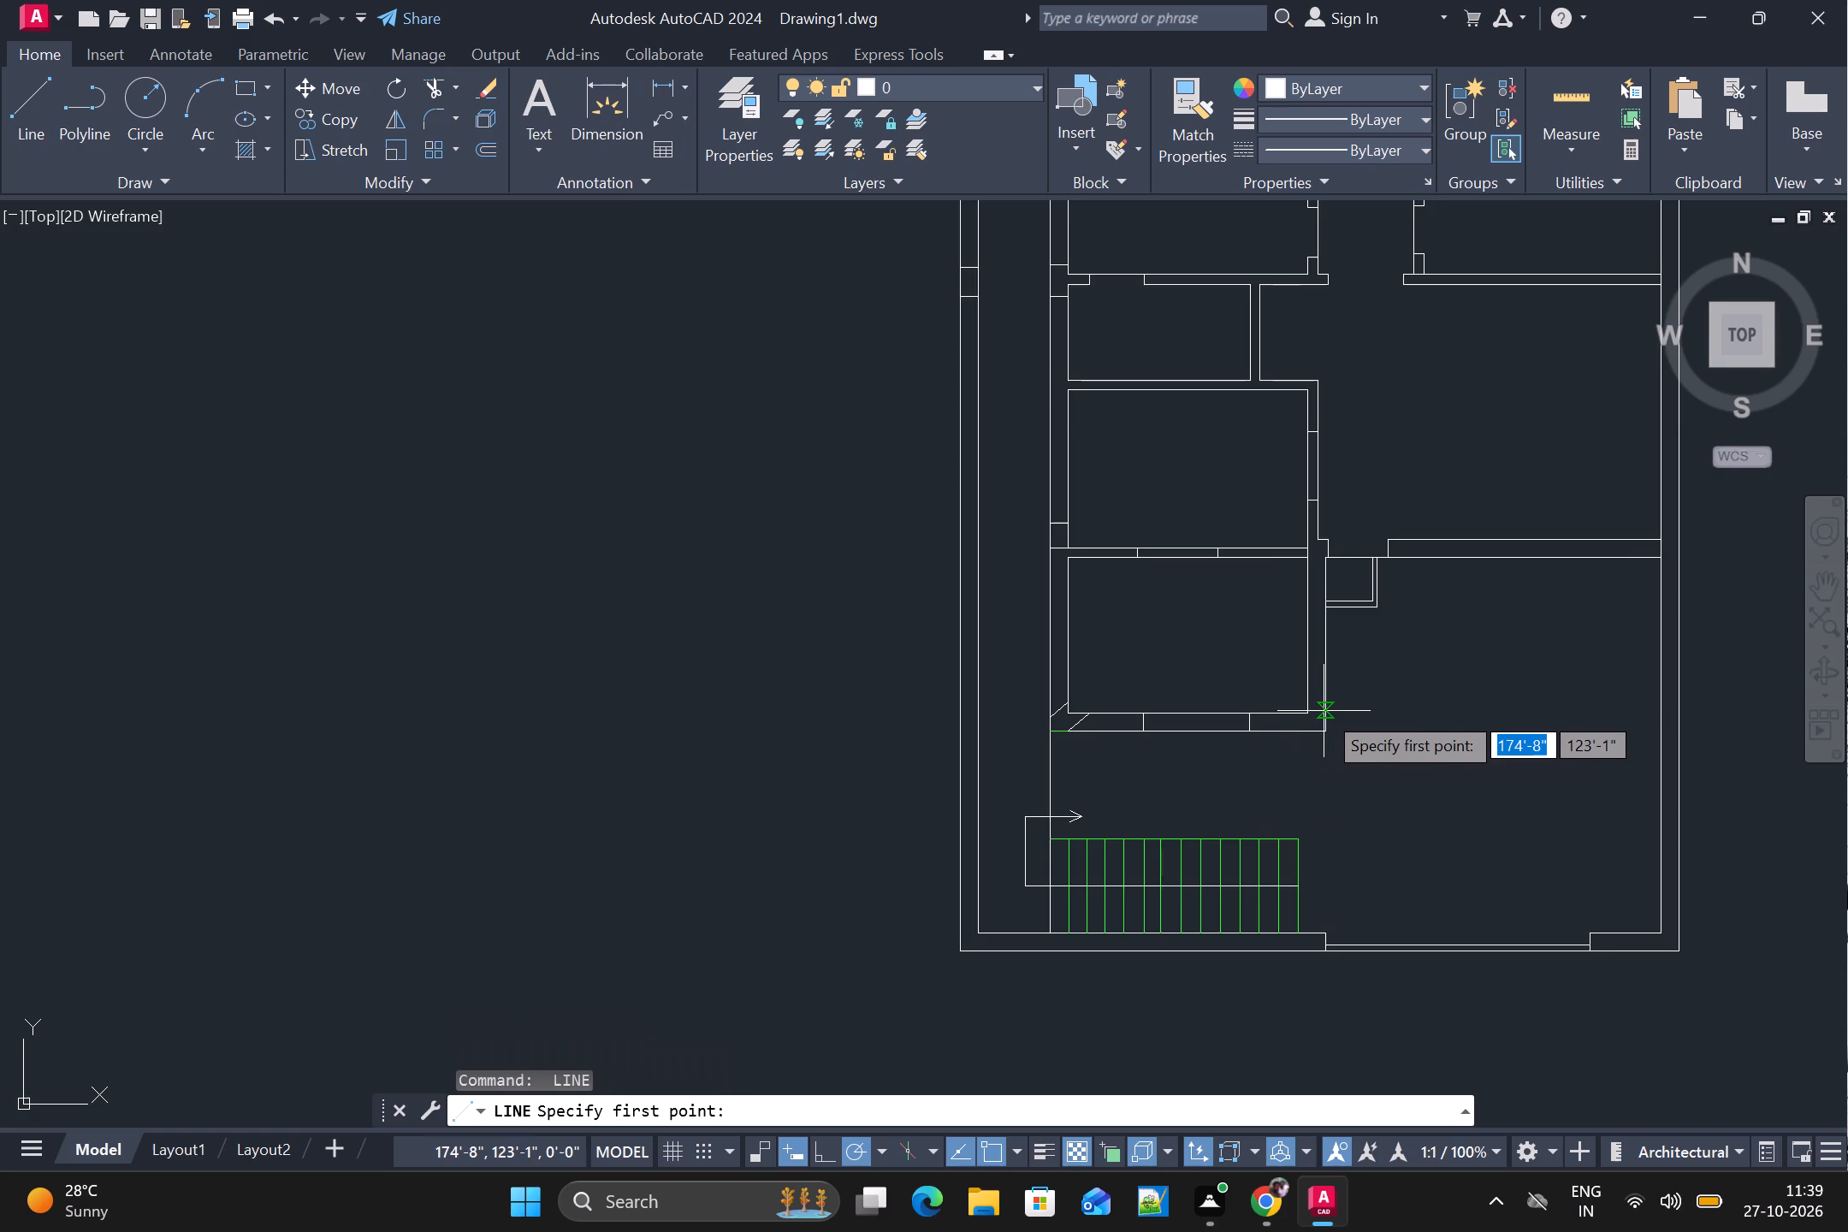
pyautogui.keyDown('alt'); pyautogui.scroll(2, 1322, 711); pyautogui.keyUp('alt')
pyautogui.keyDown('alt'); pyautogui.click(1271, 724); pyautogui.keyUp('alt')
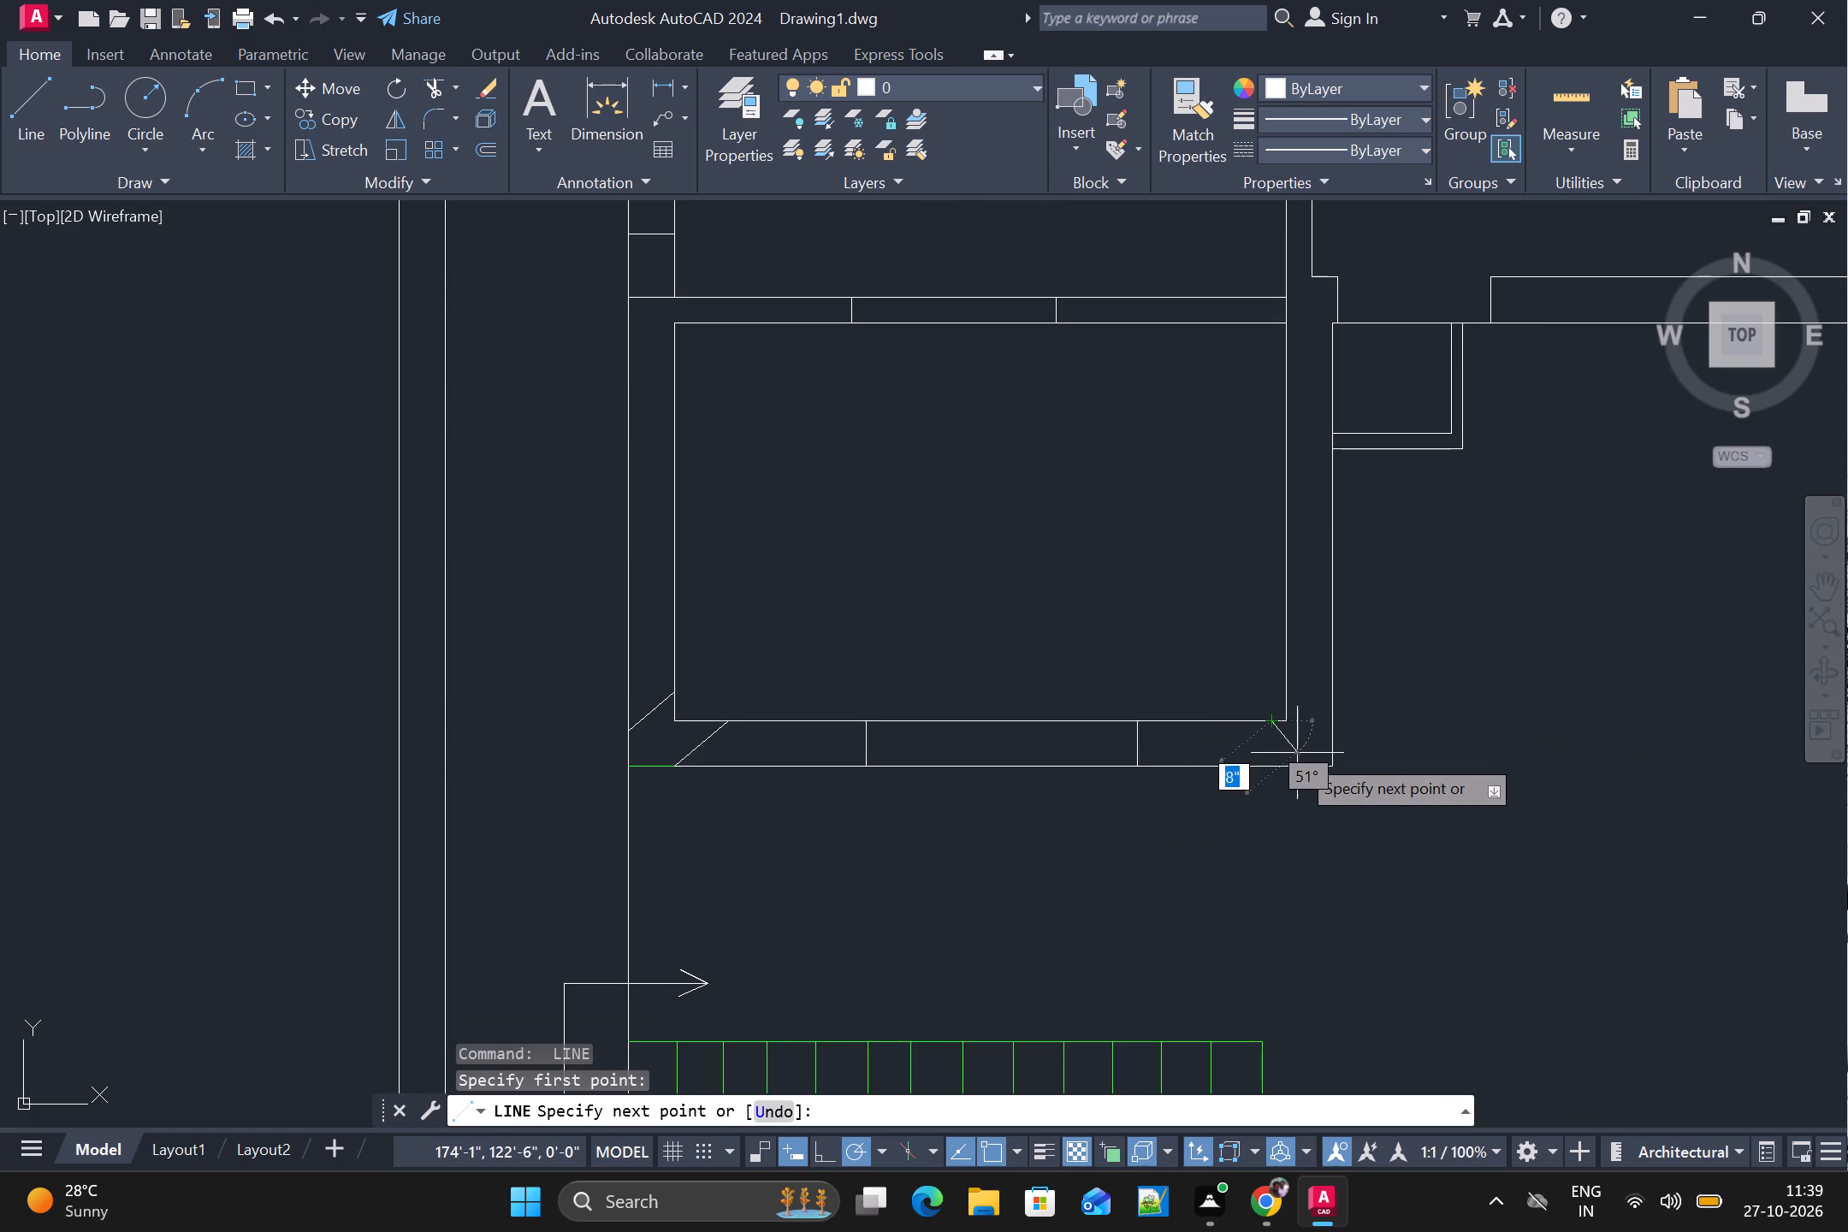
pyautogui.keyDown('alt'); pyautogui.click(1299, 768); pyautogui.keyUp('alt')
pyautogui.press('space')
pyautogui.press('space')
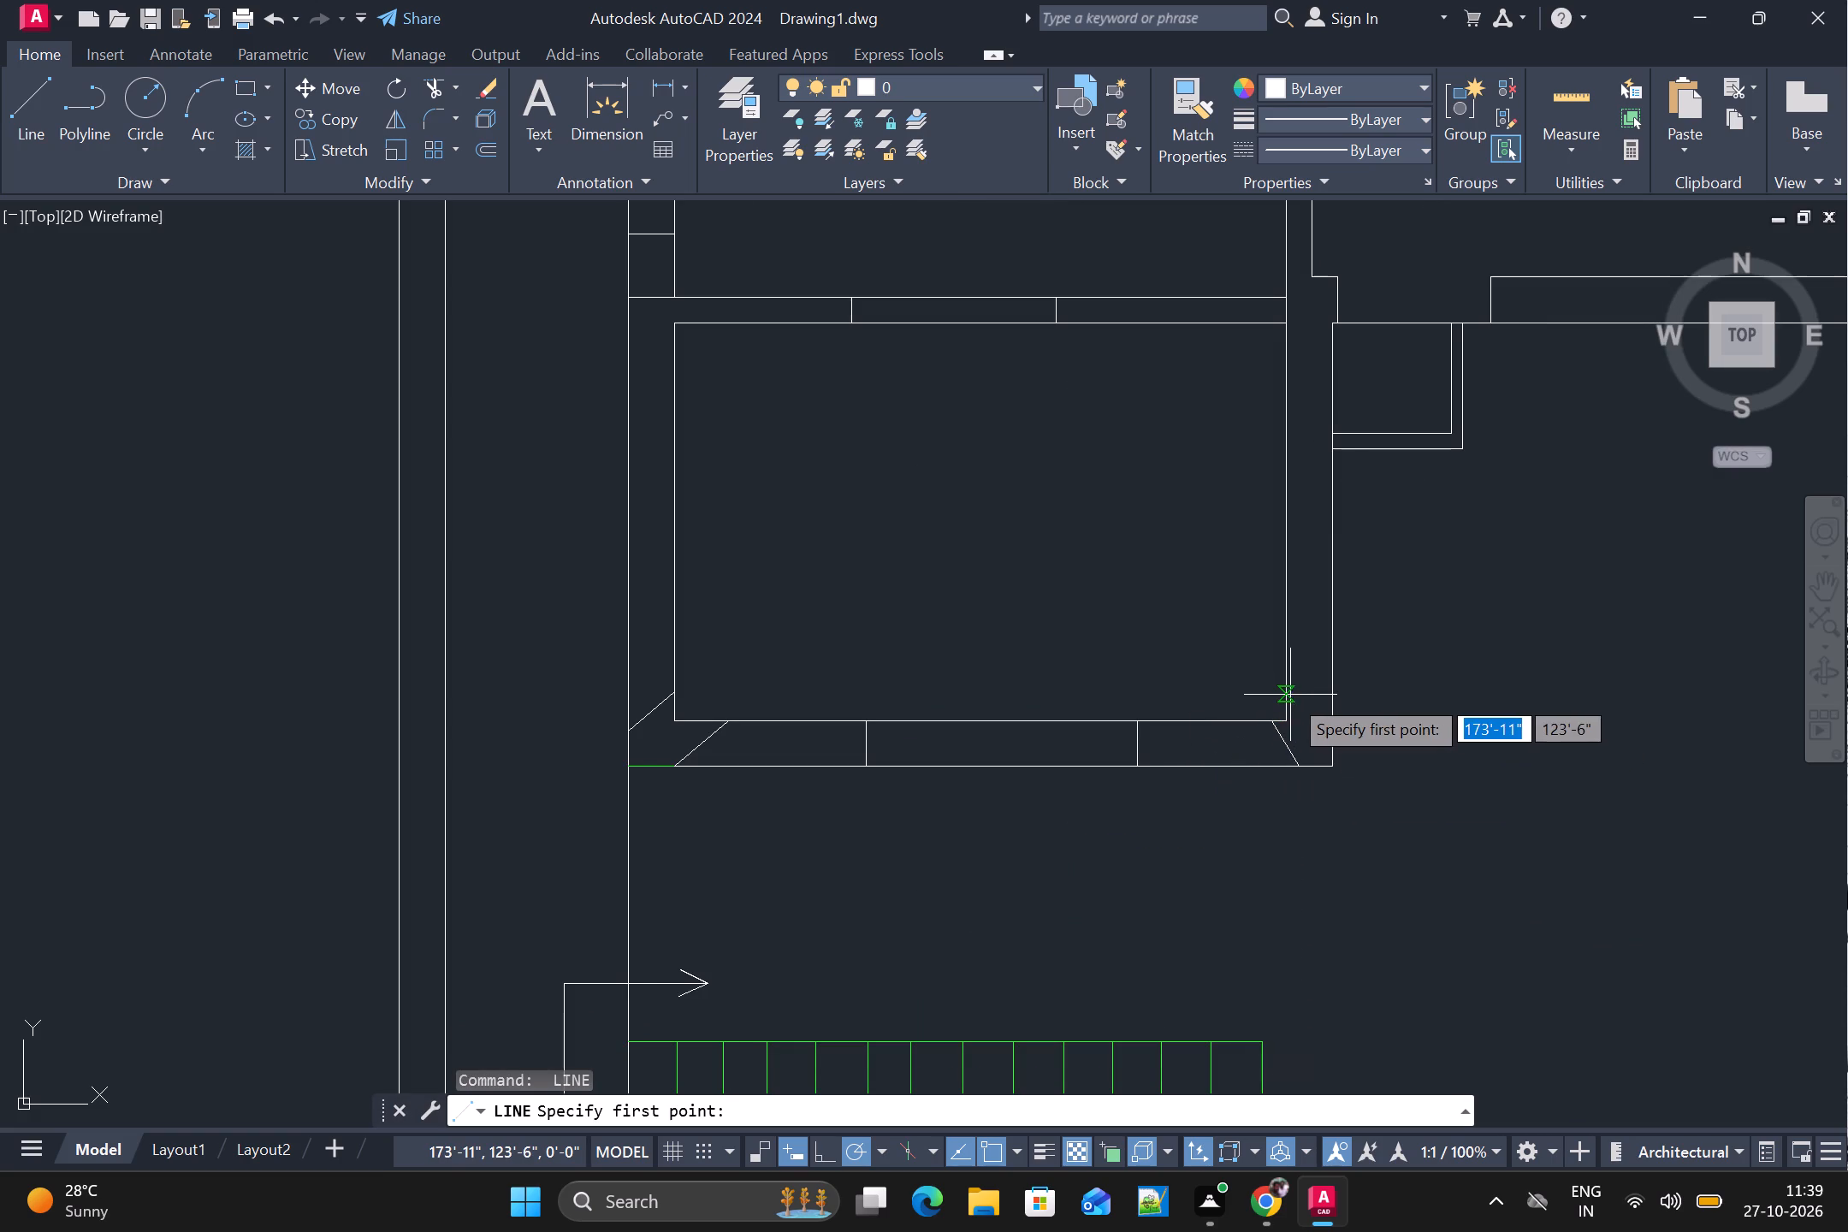
pyautogui.keyDown('alt'); pyautogui.moveTo(1288, 695); pyautogui.dragTo(1300, 699); pyautogui.keyUp('alt')
pyautogui.keyDown('alt'); pyautogui.click(1330, 733); pyautogui.keyUp('alt')
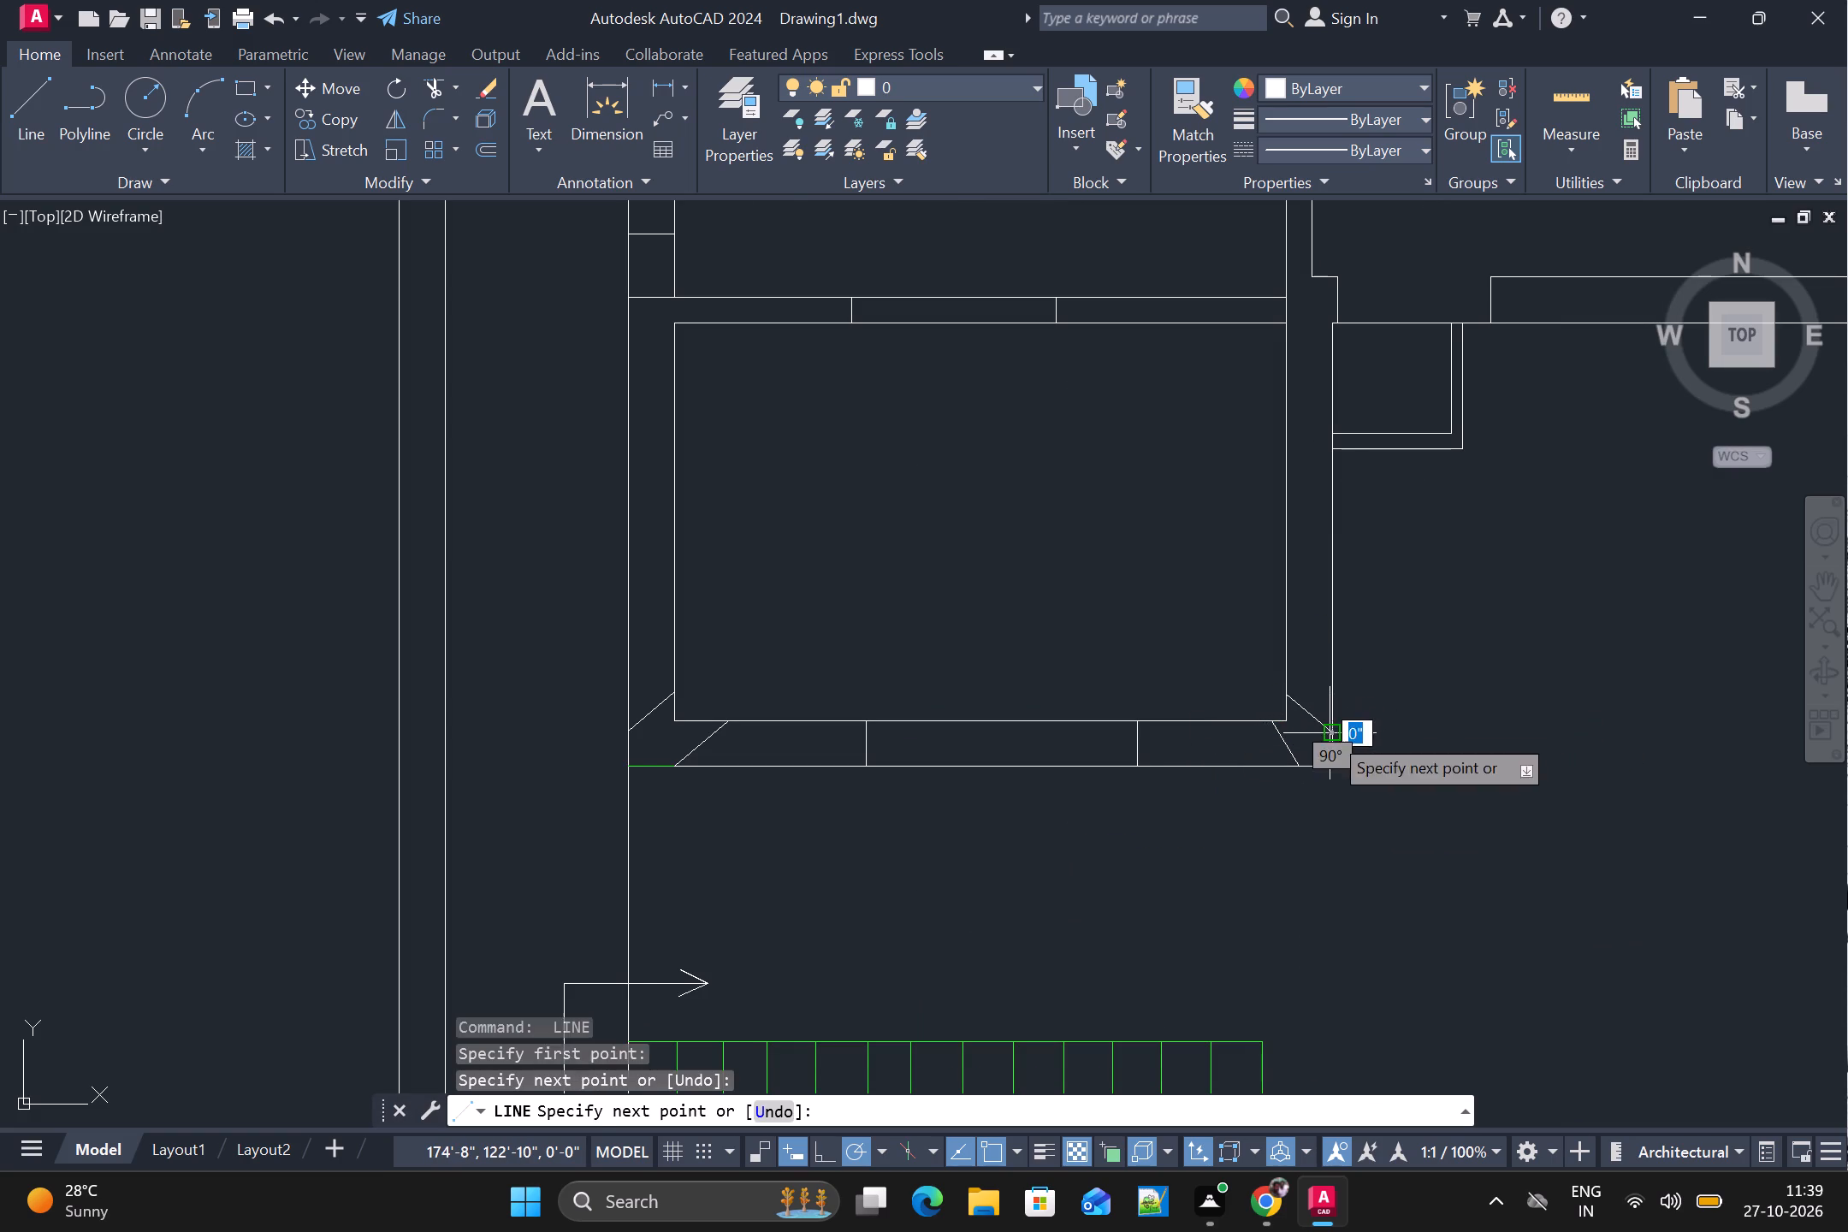
pyautogui.press('space')
# Draw two horizontal lines and one connecting slanted line across the wall junction at the southwest room's northeast corner.
pyautogui.keyDown('alt'); pyautogui.scroll(-1, 1375, 732); pyautogui.keyUp('alt')
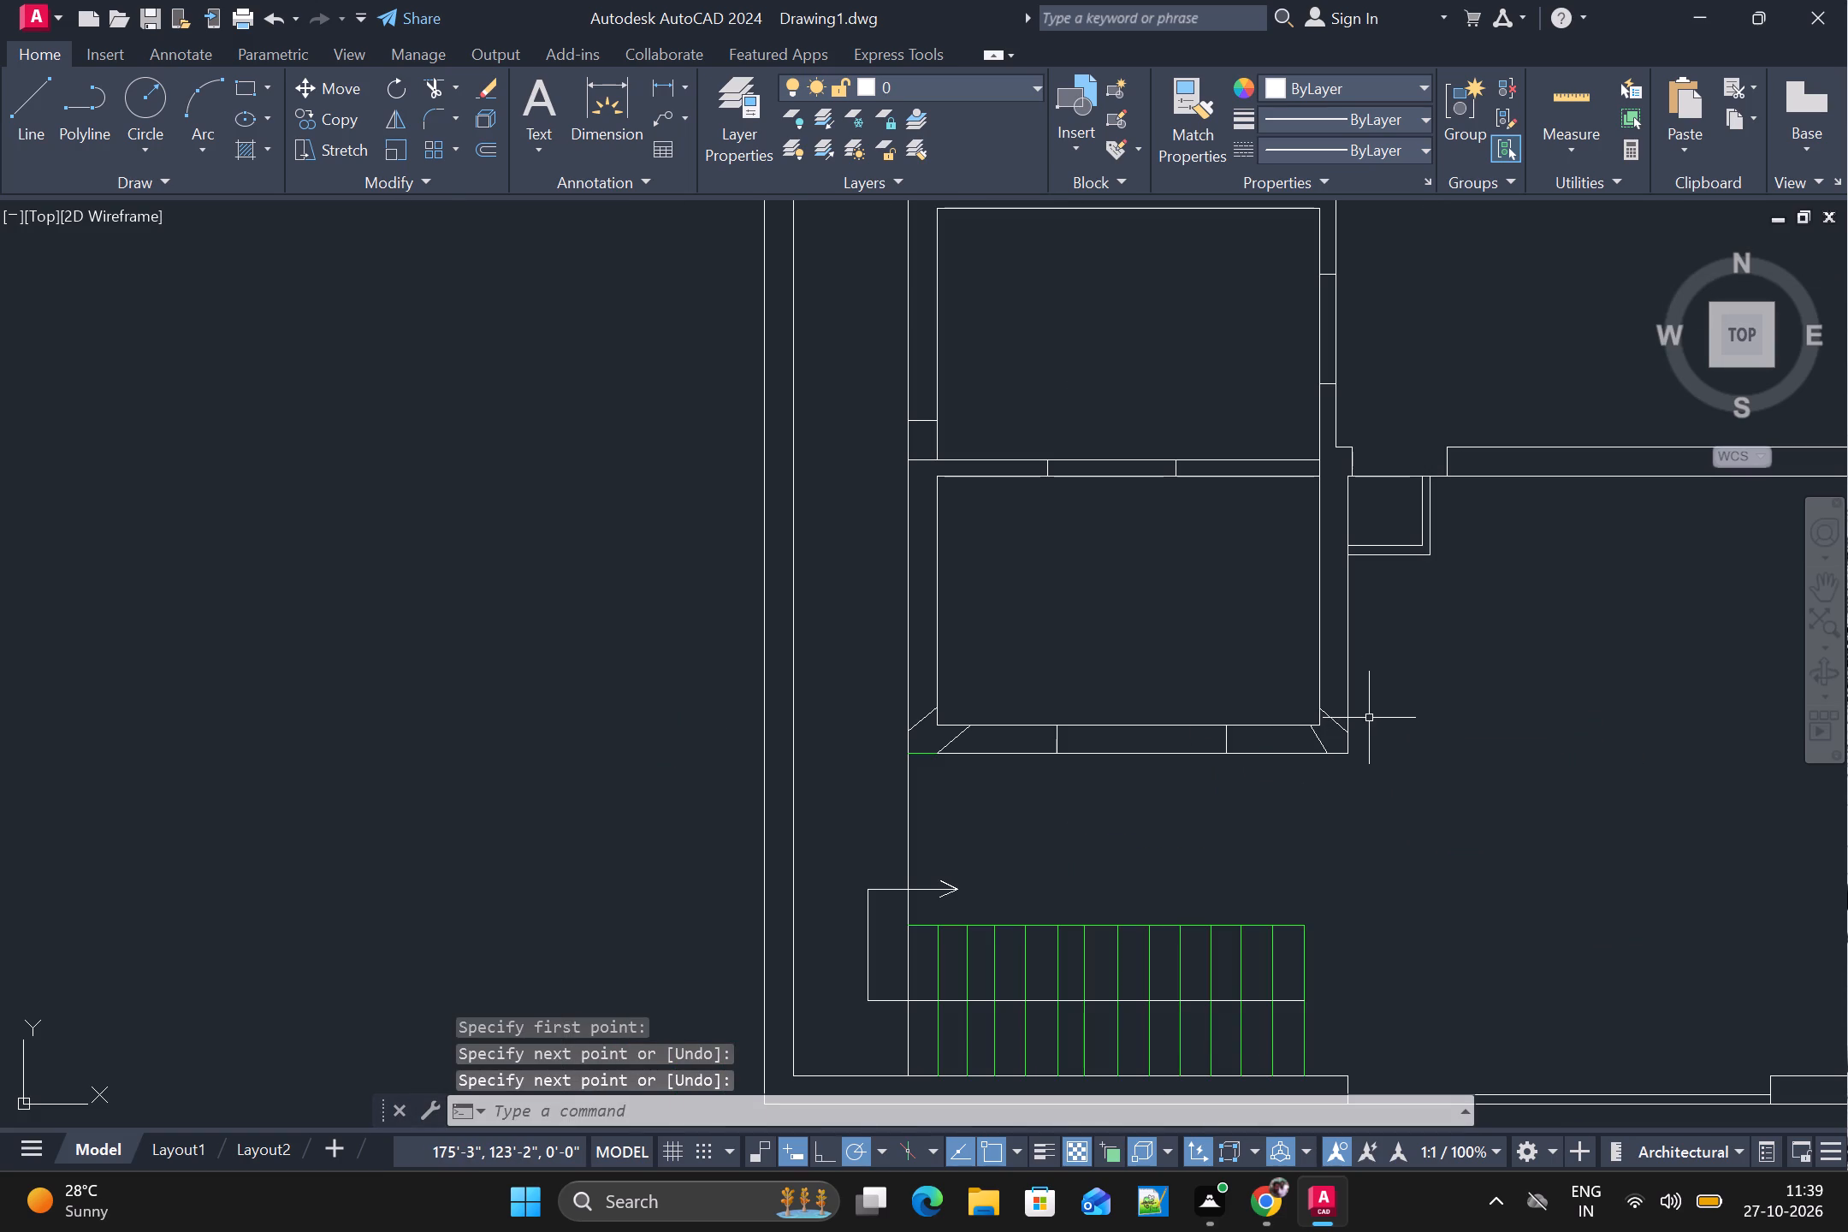
pyautogui.press('space')
pyautogui.keyDown('alt'); pyautogui.scroll(1, 1330, 484); pyautogui.keyUp('alt')
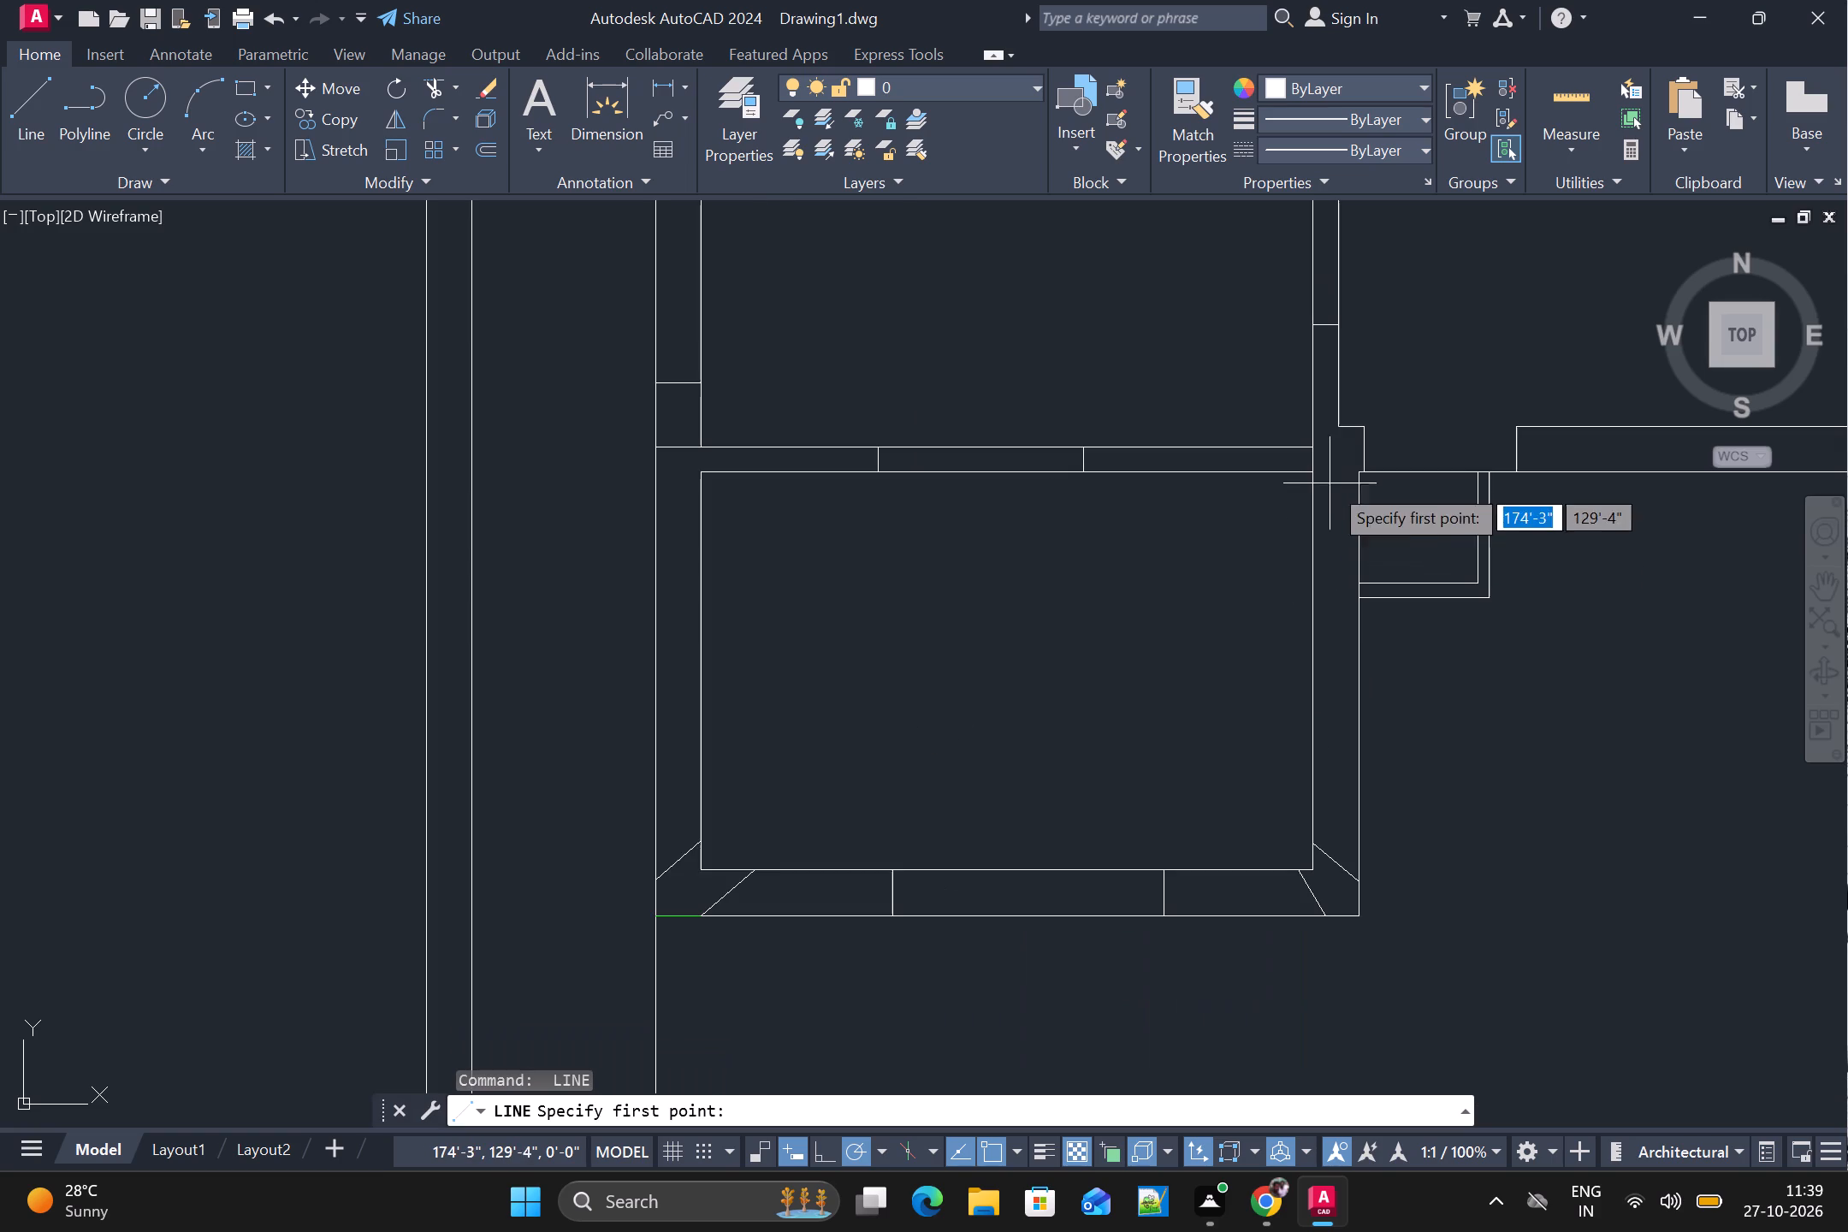
pyautogui.keyDown('alt'); pyautogui.click(1304, 472); pyautogui.keyUp('alt')
pyautogui.keyDown('alt'); pyautogui.click(1354, 470); pyautogui.keyUp('alt')
pyautogui.press('space')
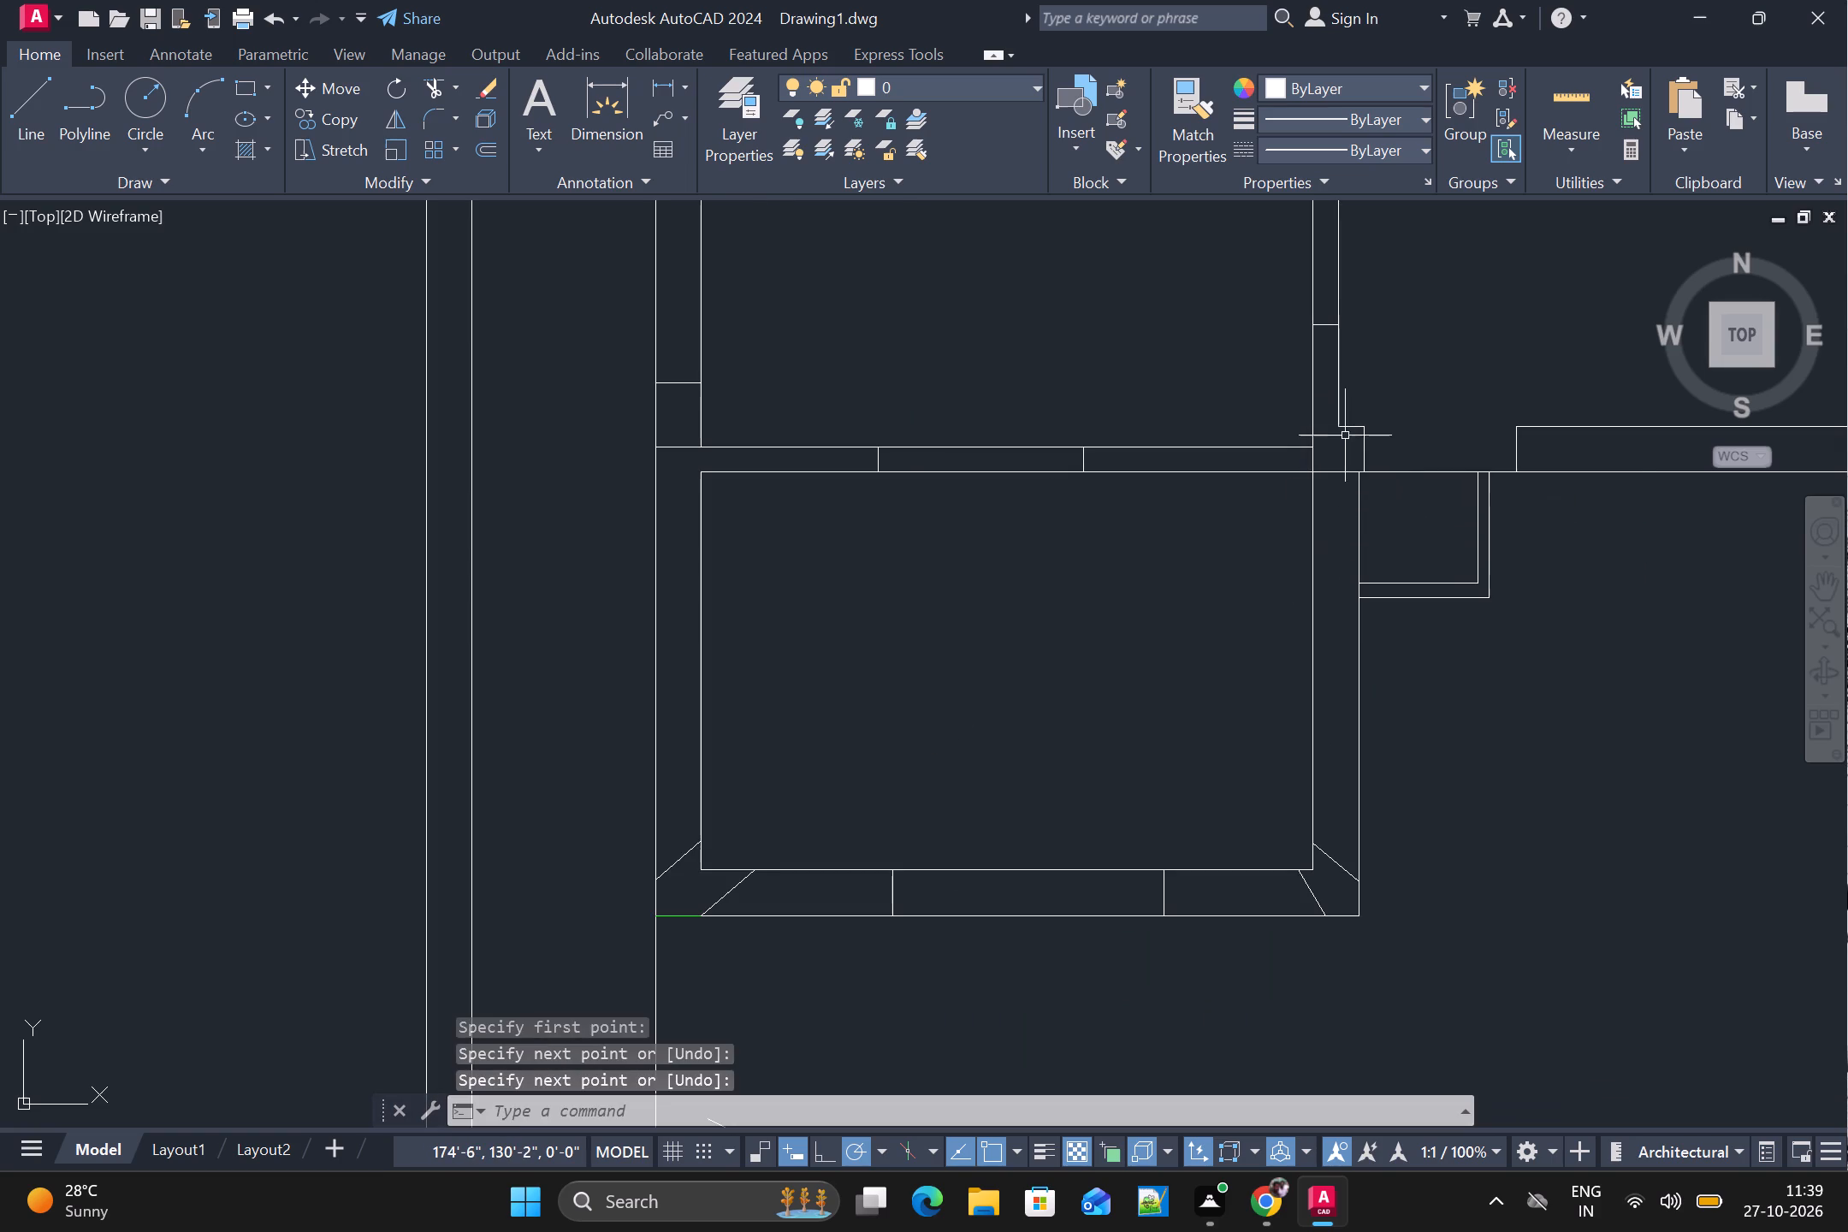
pyautogui.press('space')
pyautogui.press('space')
pyautogui.keyDown('alt'); pyautogui.click(1344, 429); pyautogui.keyUp('alt')
pyautogui.press('space')
pyautogui.press('space')
pyautogui.keyDown('alt'); pyautogui.click(1342, 423); pyautogui.keyUp('alt')
pyautogui.keyDown('alt'); pyautogui.click(1315, 430); pyautogui.keyUp('alt')
pyautogui.press('space')
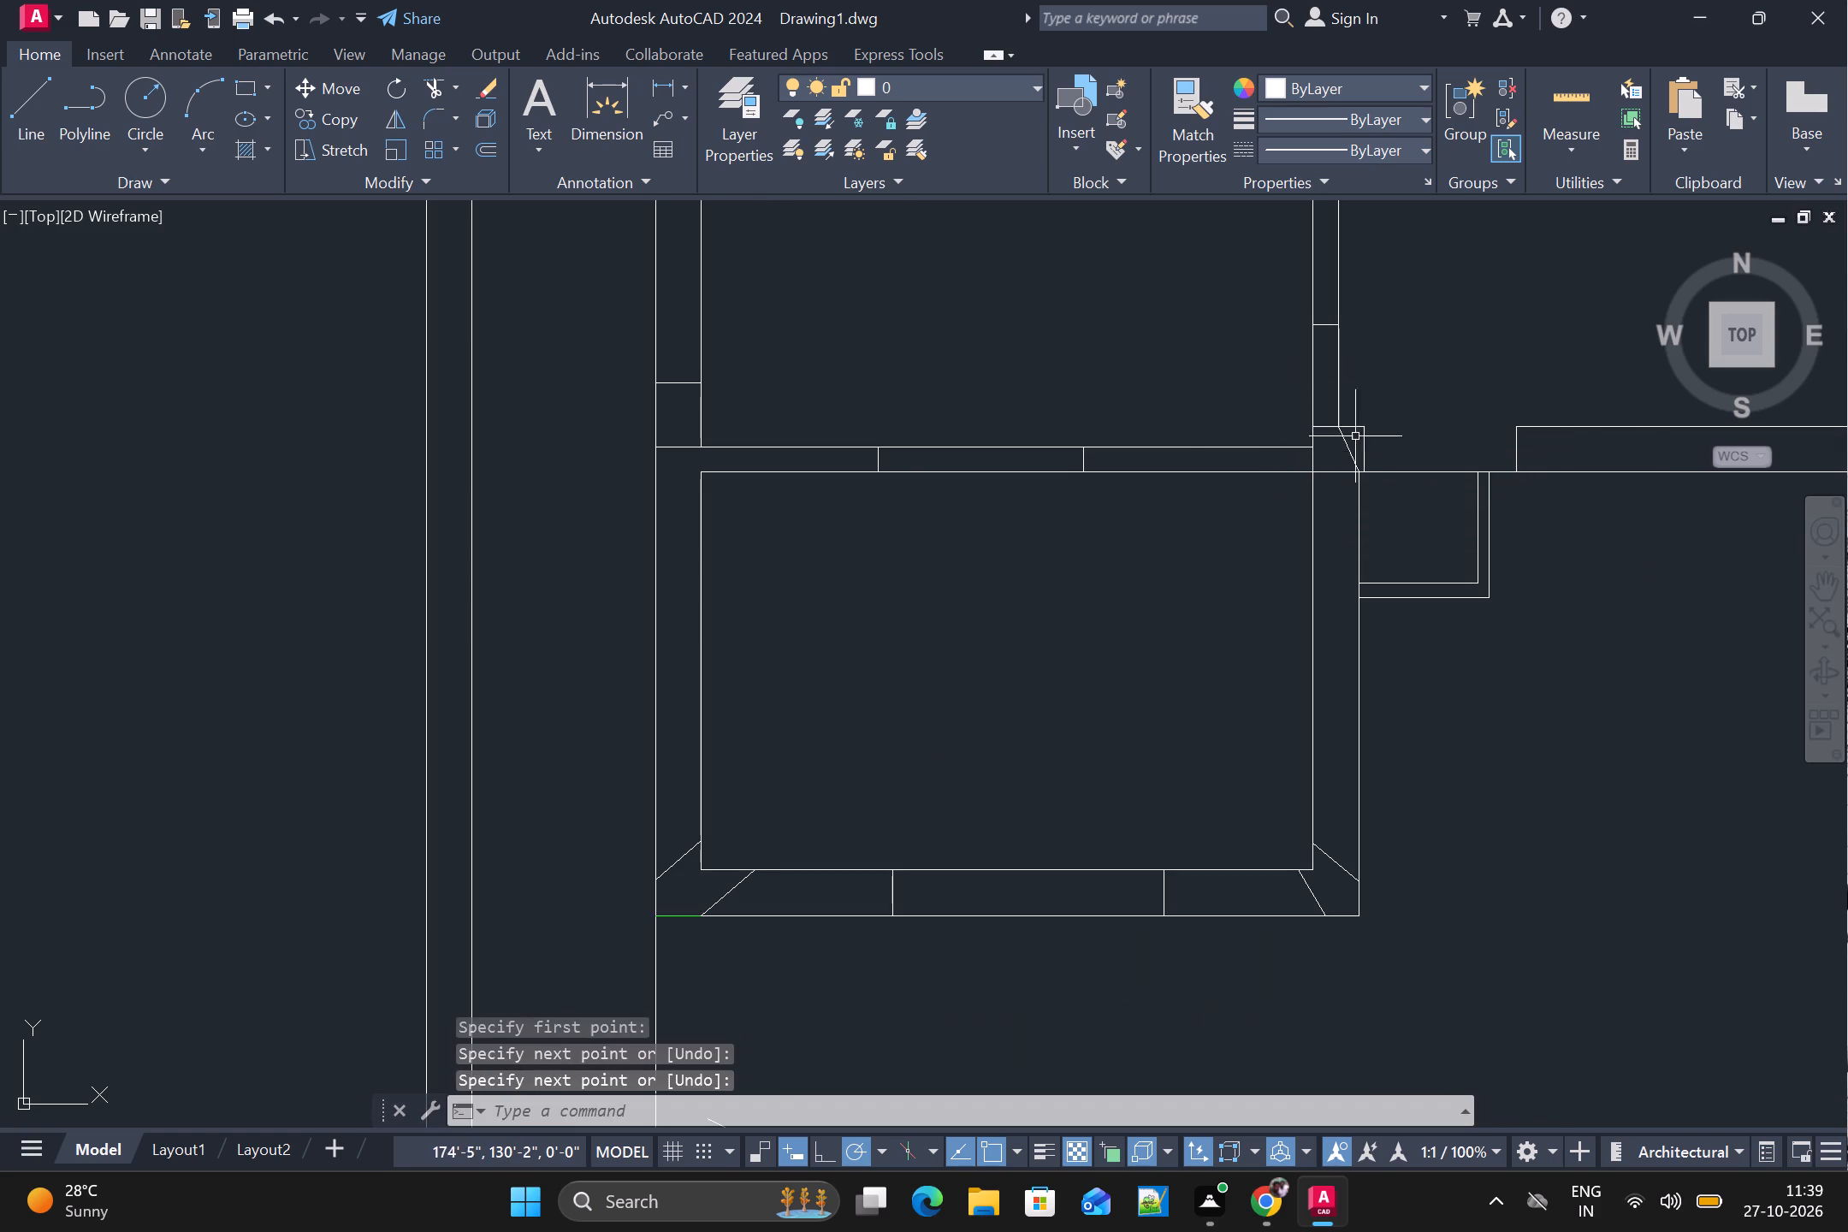
# Draw two crossing diagonal lines, the first about 1'-10" long, in the opening of the partition north of the southwest room.
pyautogui.keyDown('alt'); pyautogui.scroll(-1, 1401, 468); pyautogui.keyUp('alt')
pyautogui.keyDown('alt'); pyautogui.scroll(-1, 1561, 546); pyautogui.keyUp('alt')
pyautogui.press('space')
pyautogui.keyDown('alt'); pyautogui.scroll(4, 1332, 505); pyautogui.keyUp('alt')
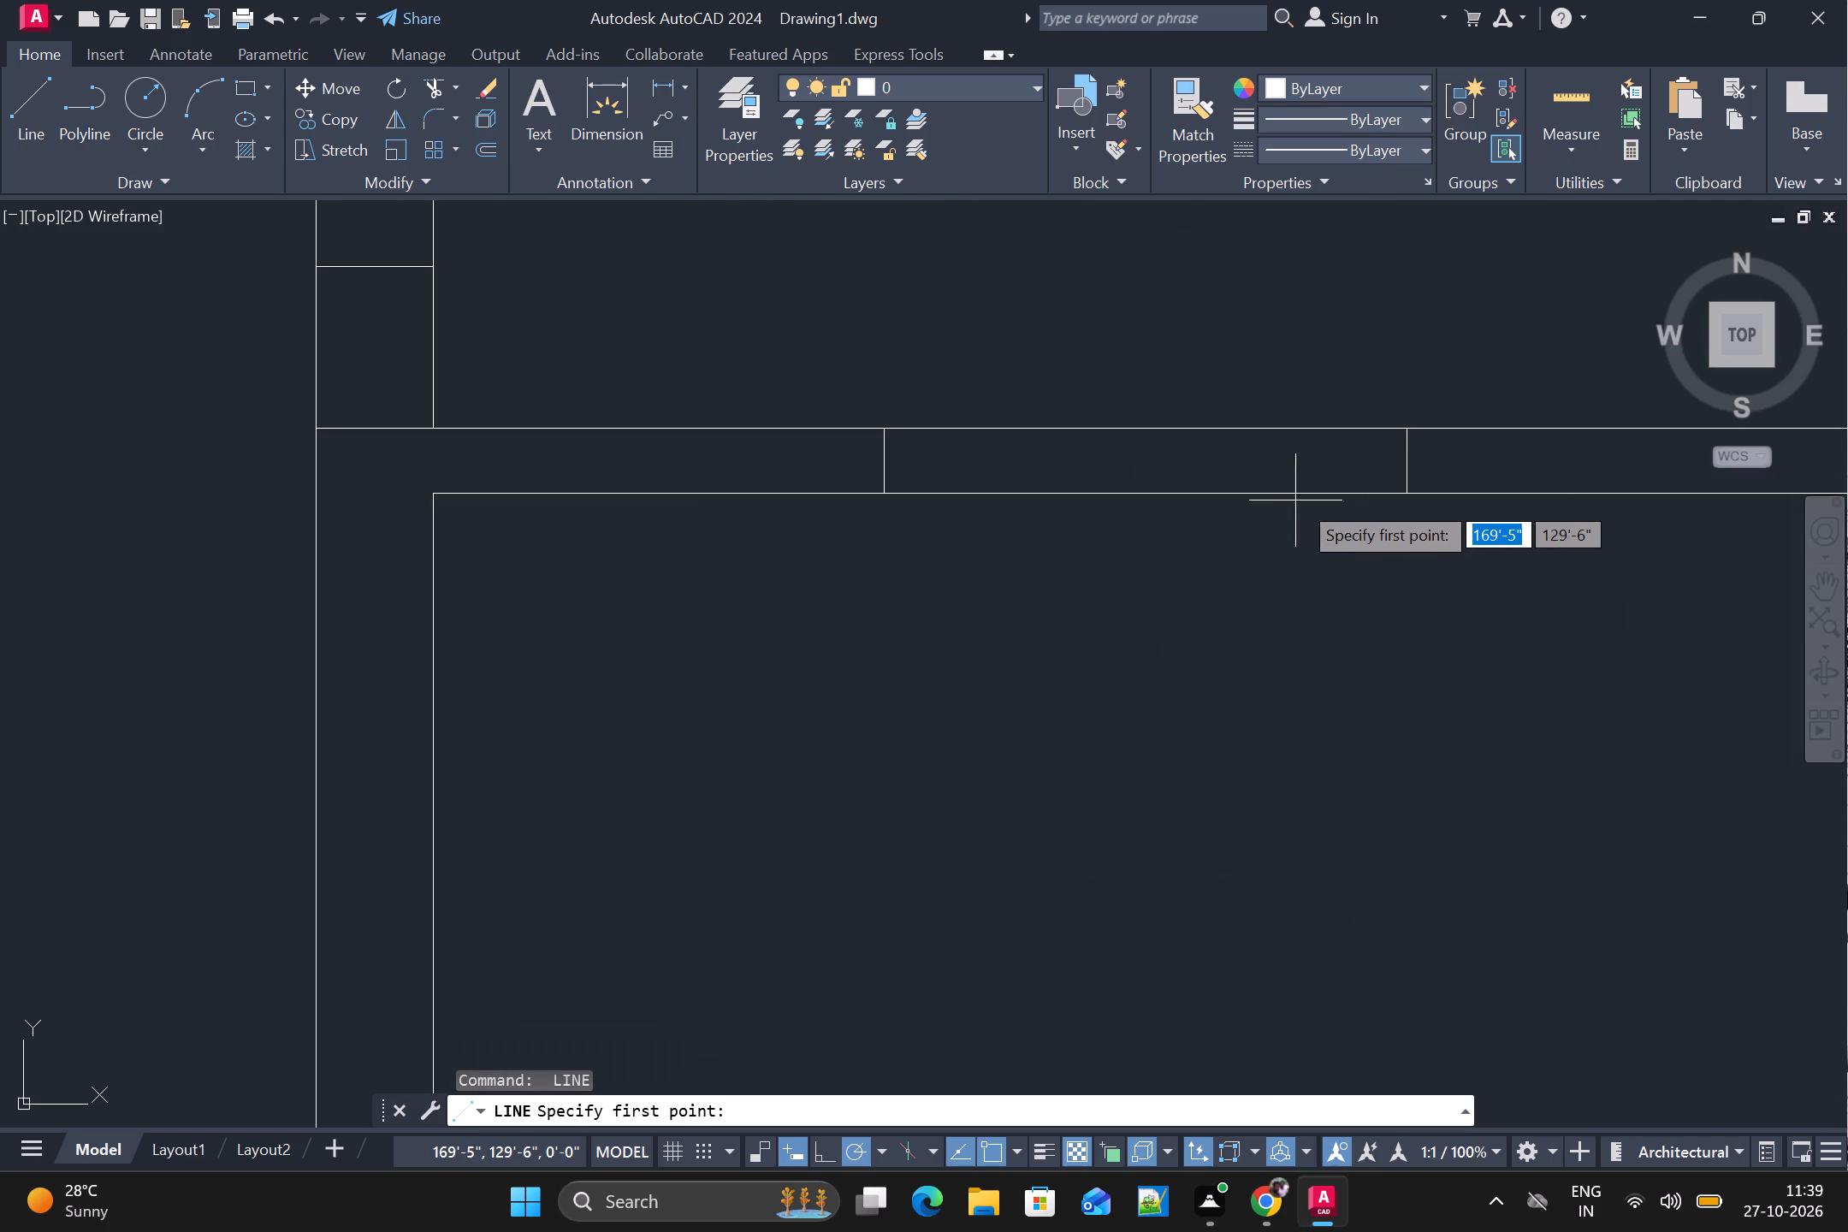
pyautogui.keyDown('alt'); pyautogui.click(1327, 492); pyautogui.keyUp('alt')
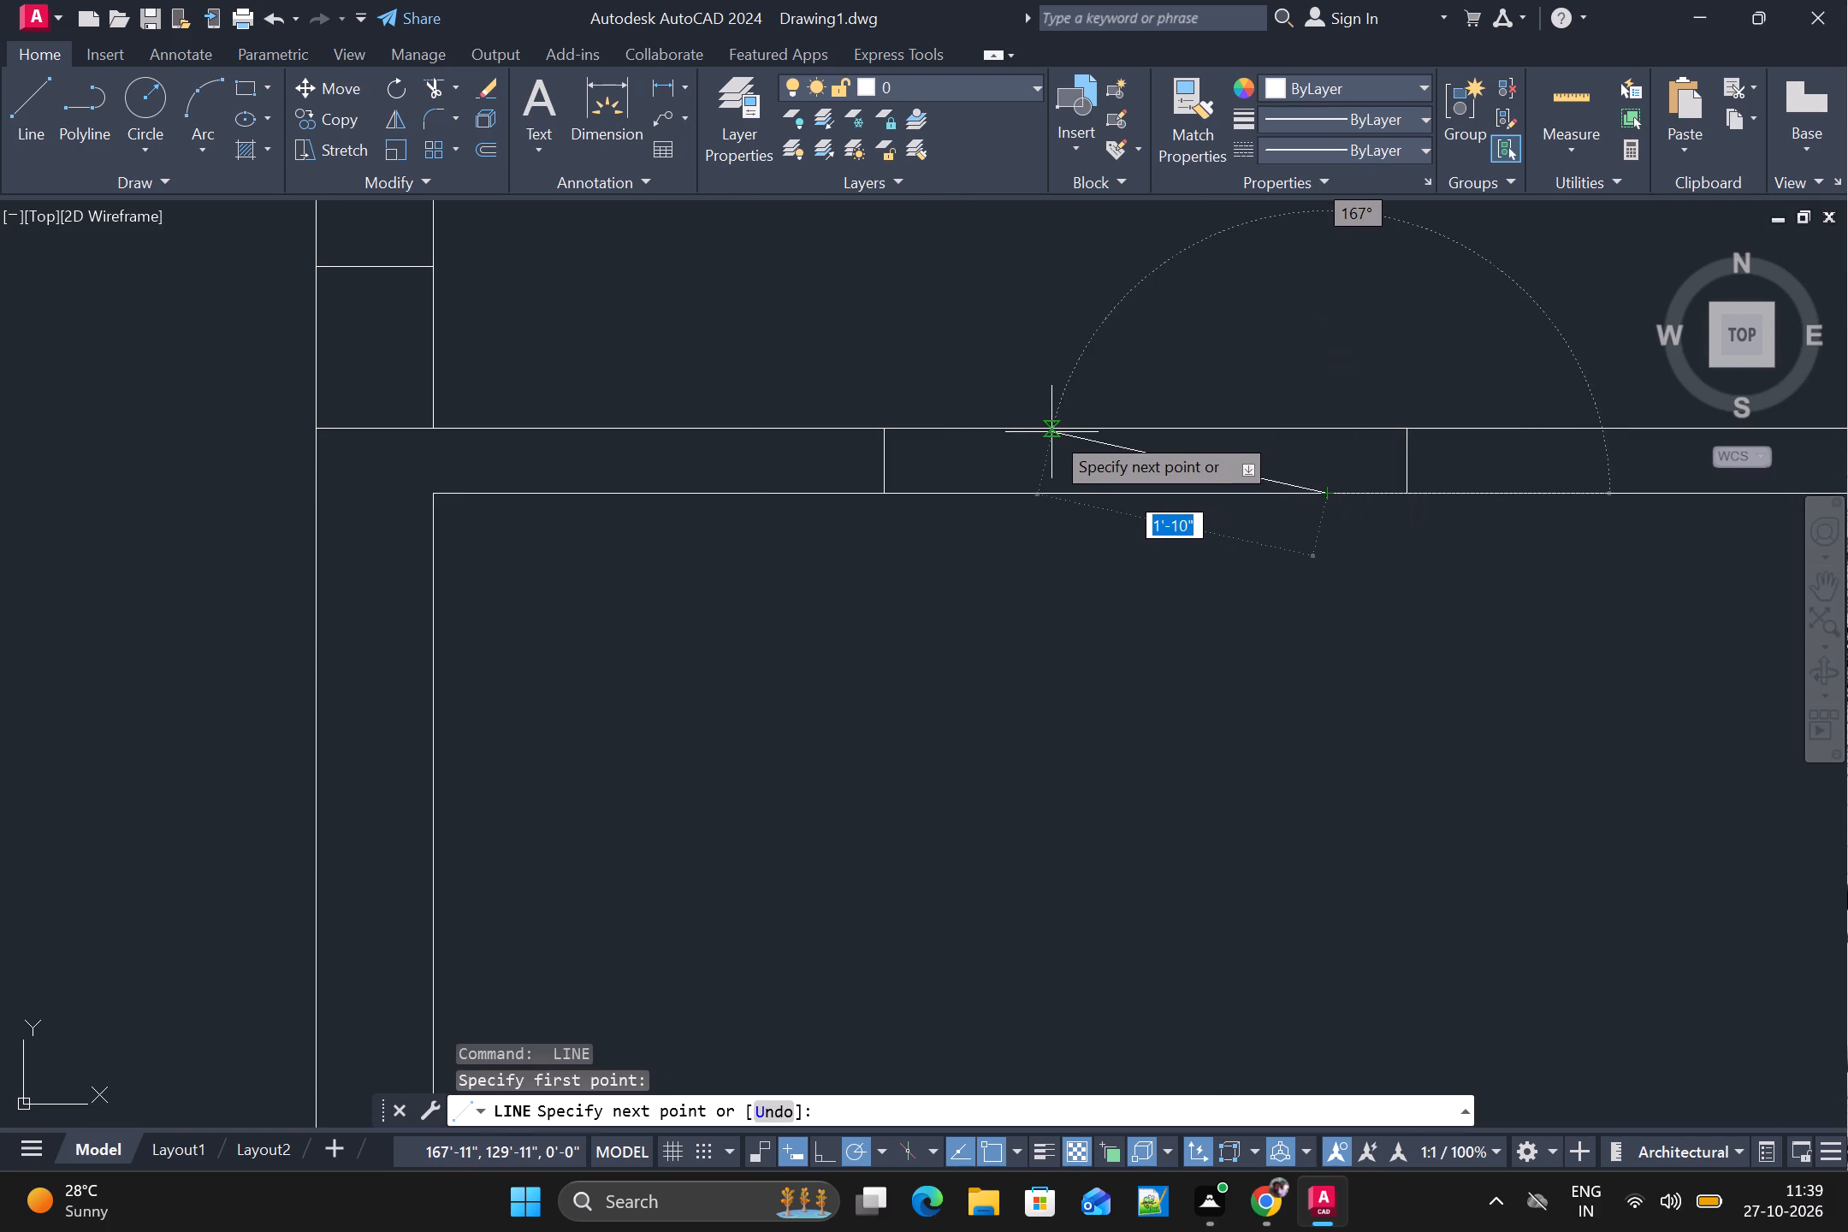
pyautogui.keyDown('alt'); pyautogui.click(1055, 428); pyautogui.keyUp('alt')
pyautogui.press('space')
pyautogui.press('space')
pyautogui.keyDown('alt'); pyautogui.click(893, 490); pyautogui.keyUp('alt')
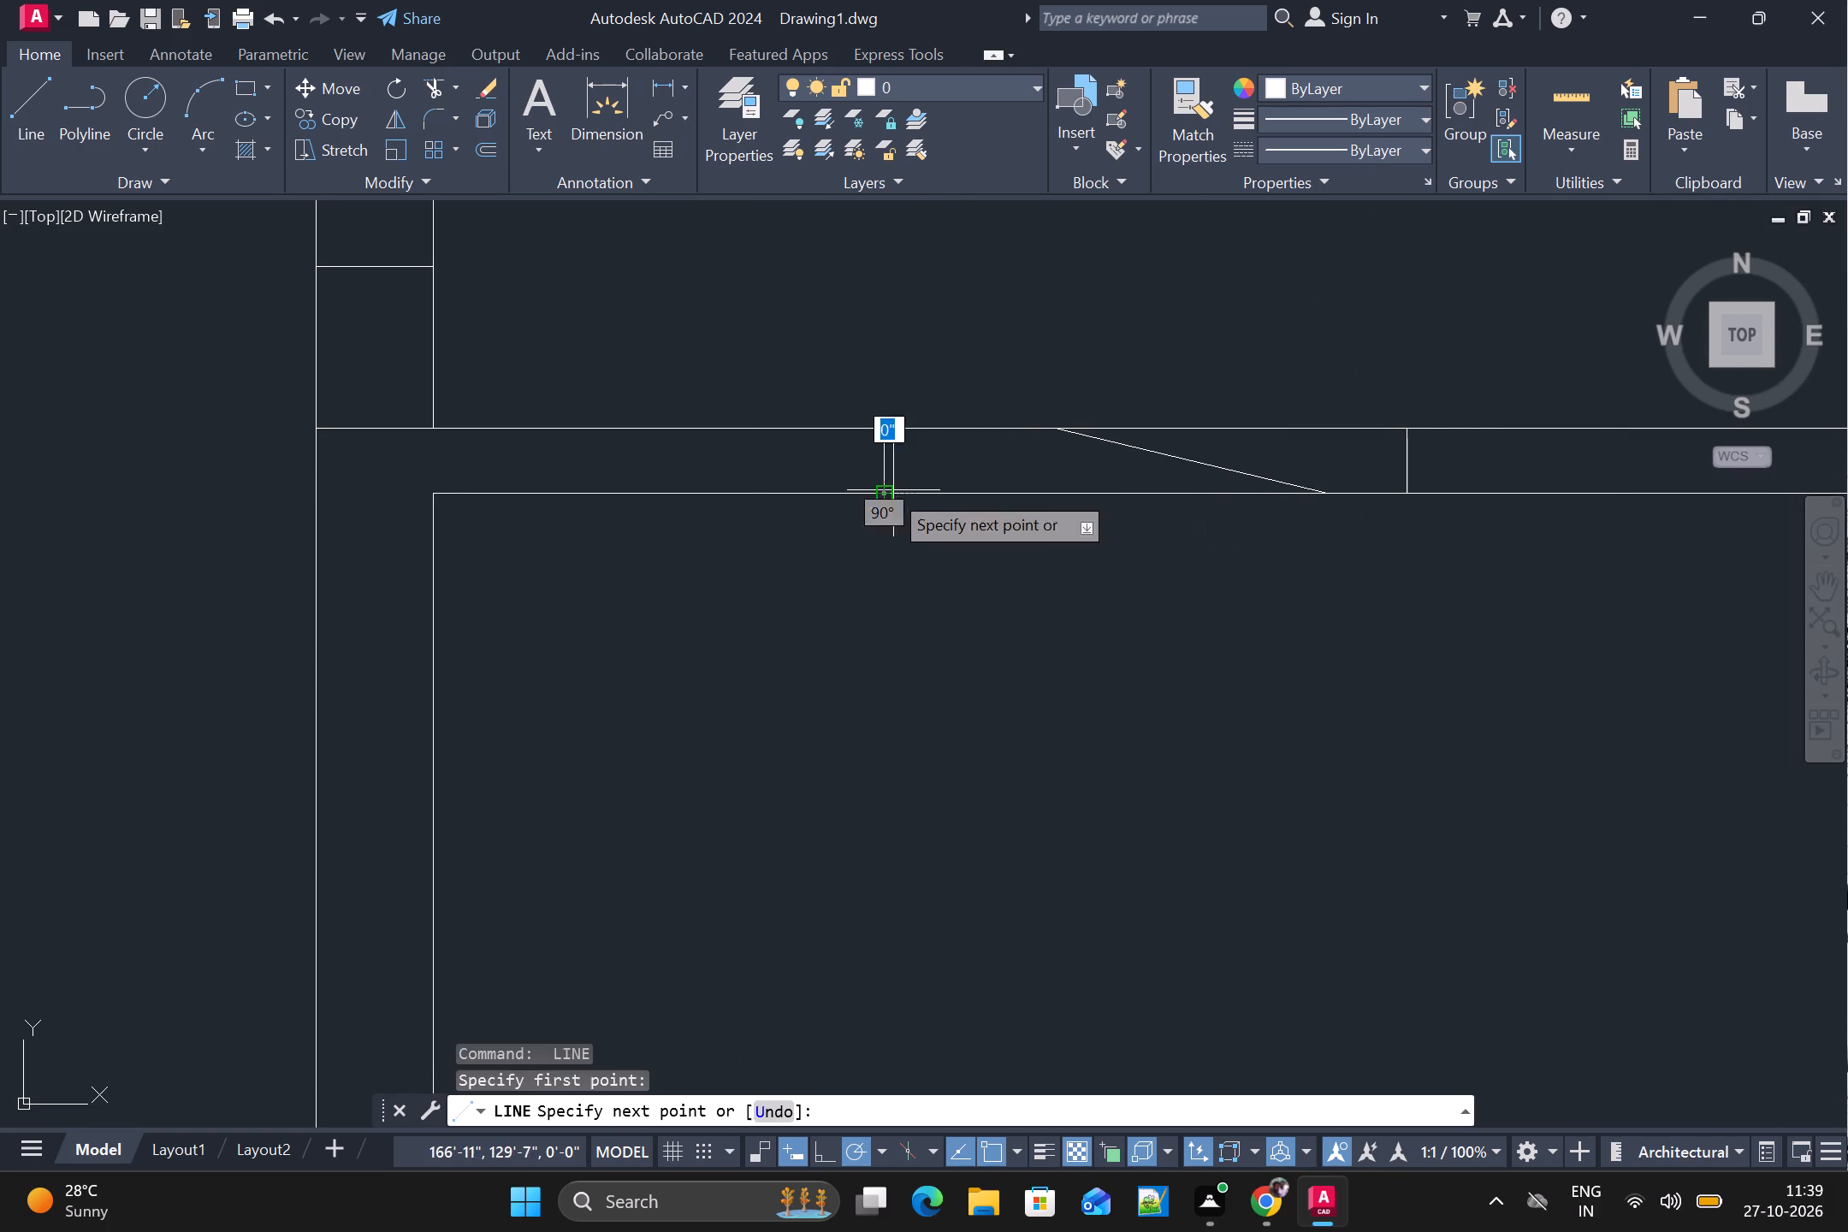
pyautogui.keyDown('alt'); pyautogui.click(1282, 431); pyautogui.keyUp('alt')
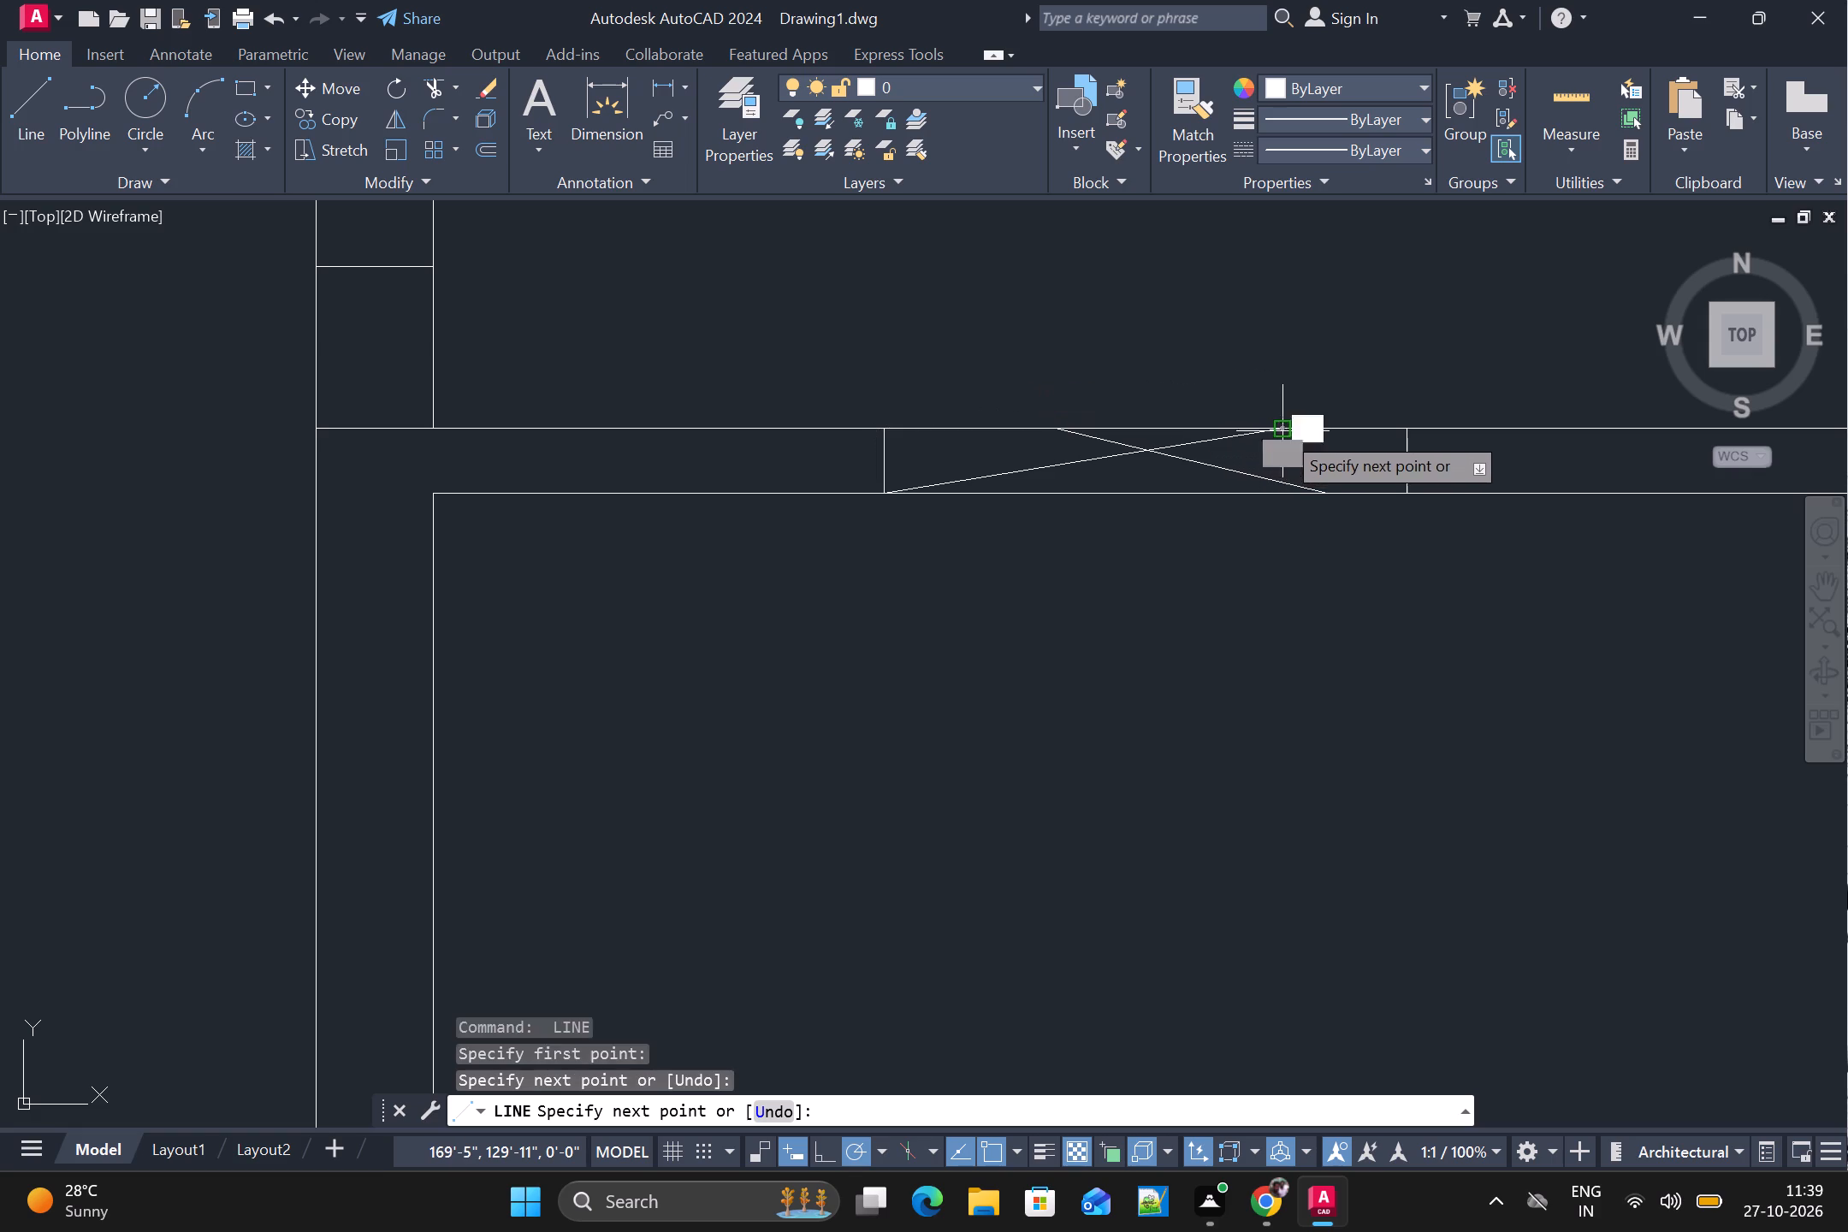
pyautogui.press('space')
pyautogui.keyDown('alt'); pyautogui.scroll(-2, 1323, 470); pyautogui.keyUp('alt')
pyautogui.keyDown('alt'); pyautogui.scroll(-1, 1392, 594); pyautogui.keyUp('alt')
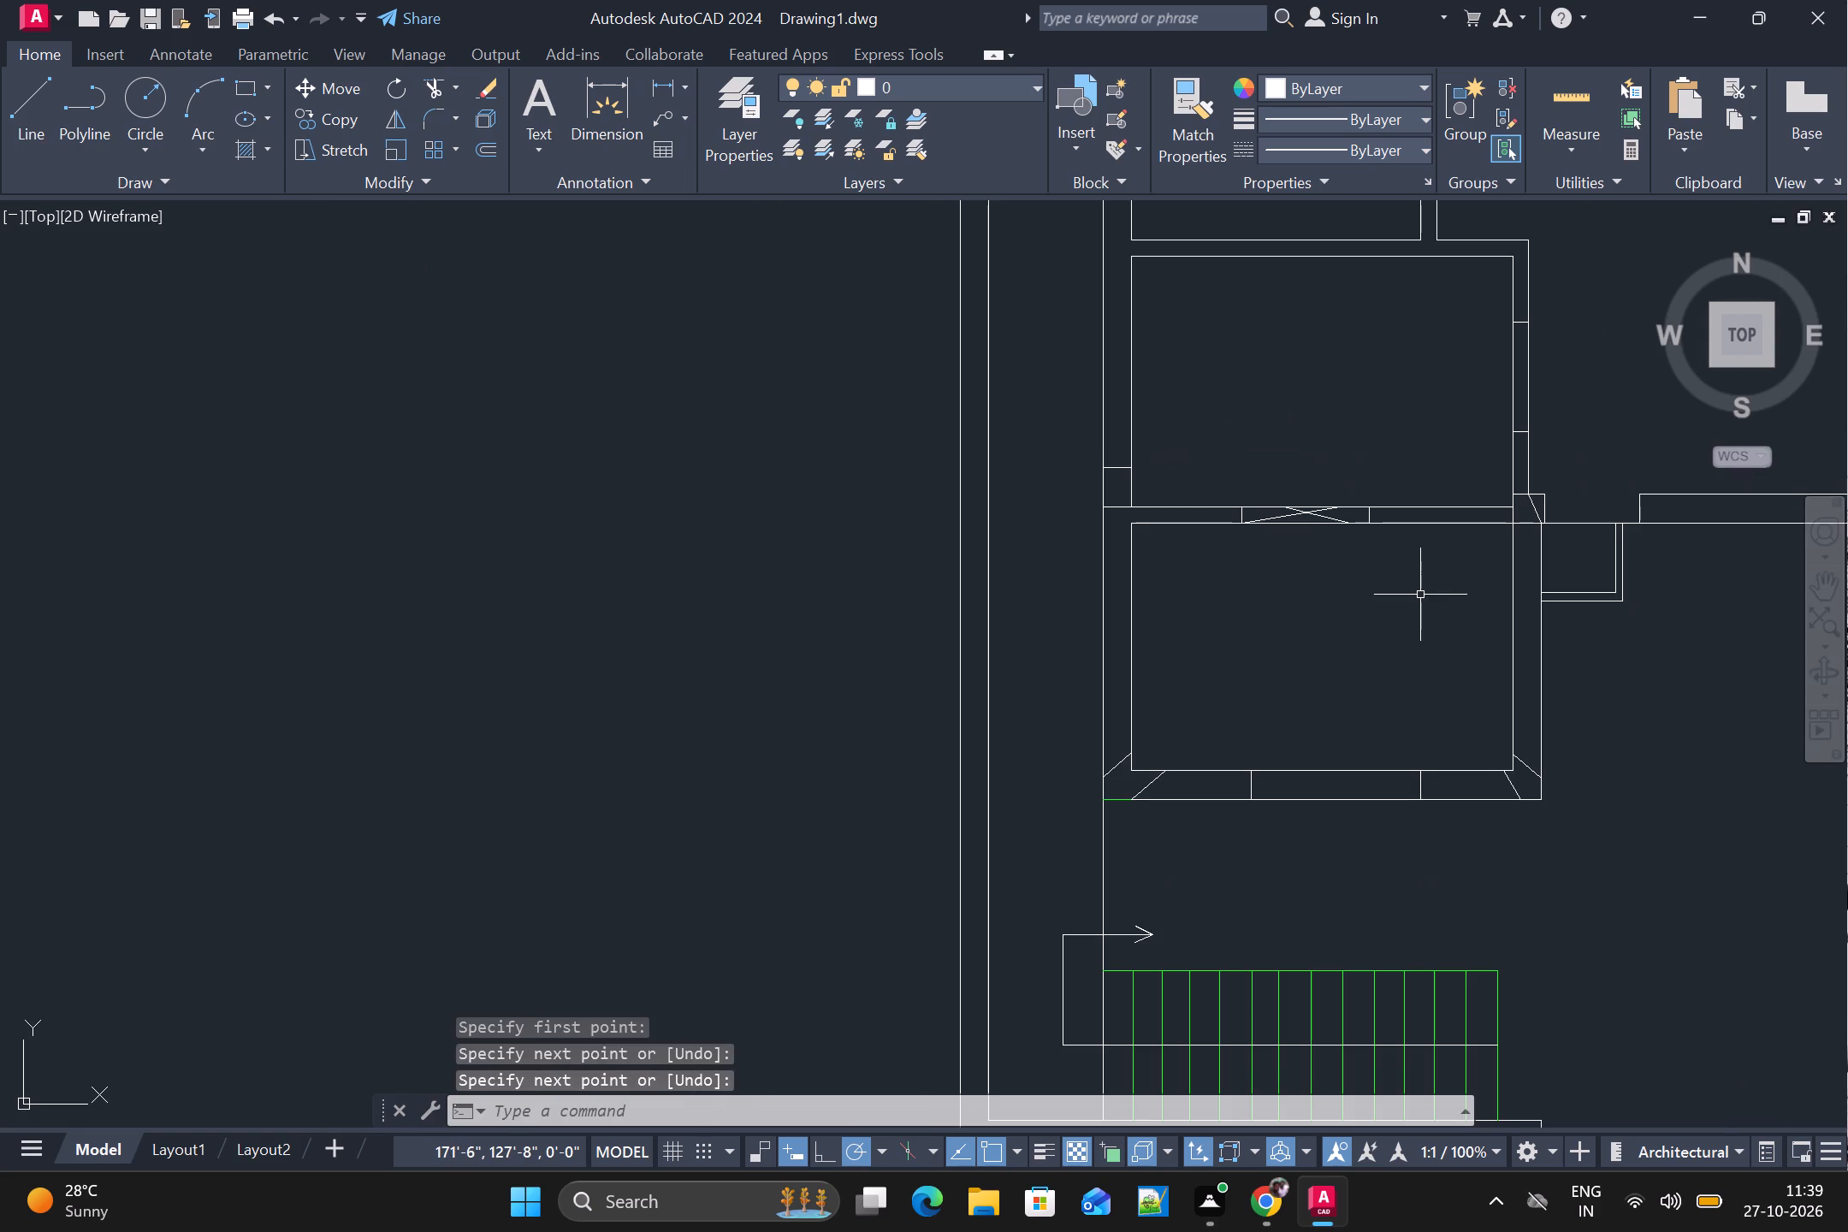
pyautogui.keyDown('alt'); pyautogui.scroll(-1, 1420, 595); pyautogui.keyUp('alt')
pyautogui.keyDown('alt'); pyautogui.moveTo(1419, 599); pyautogui.dragTo(1271, 711, button='middle'); pyautogui.keyUp('alt')
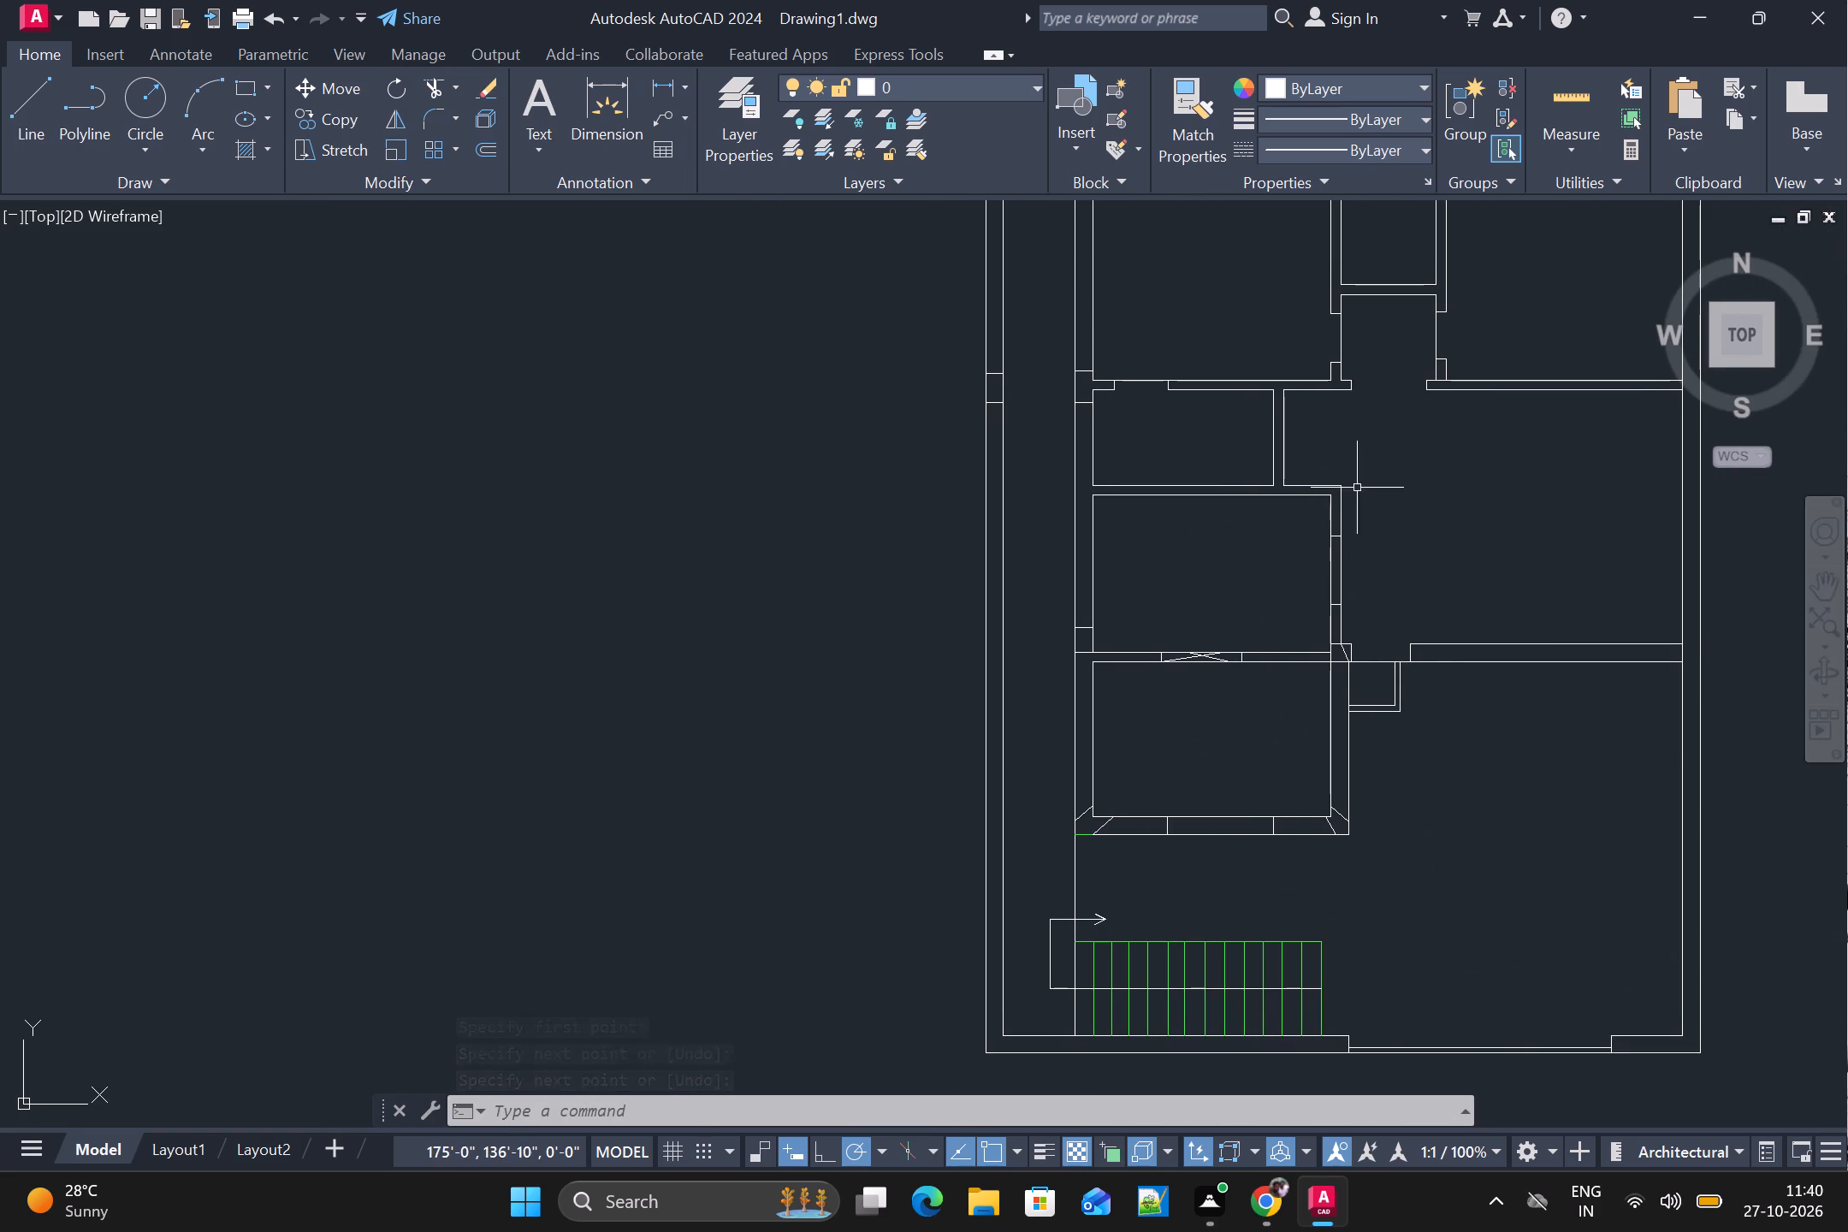
# Trim away the slanted line and the horizontal wall line inside the junction at the southwest room's northeast corner.
pyautogui.keyDown('alt'); pyautogui.scroll(-1, 1357, 488); pyautogui.keyUp('alt')
pyautogui.keyDown('alt'); pyautogui.scroll(1, 1375, 490); pyautogui.keyUp('alt')
pyautogui.keyDown('alt'); pyautogui.scroll(-1, 1375, 490); pyautogui.keyUp('alt')
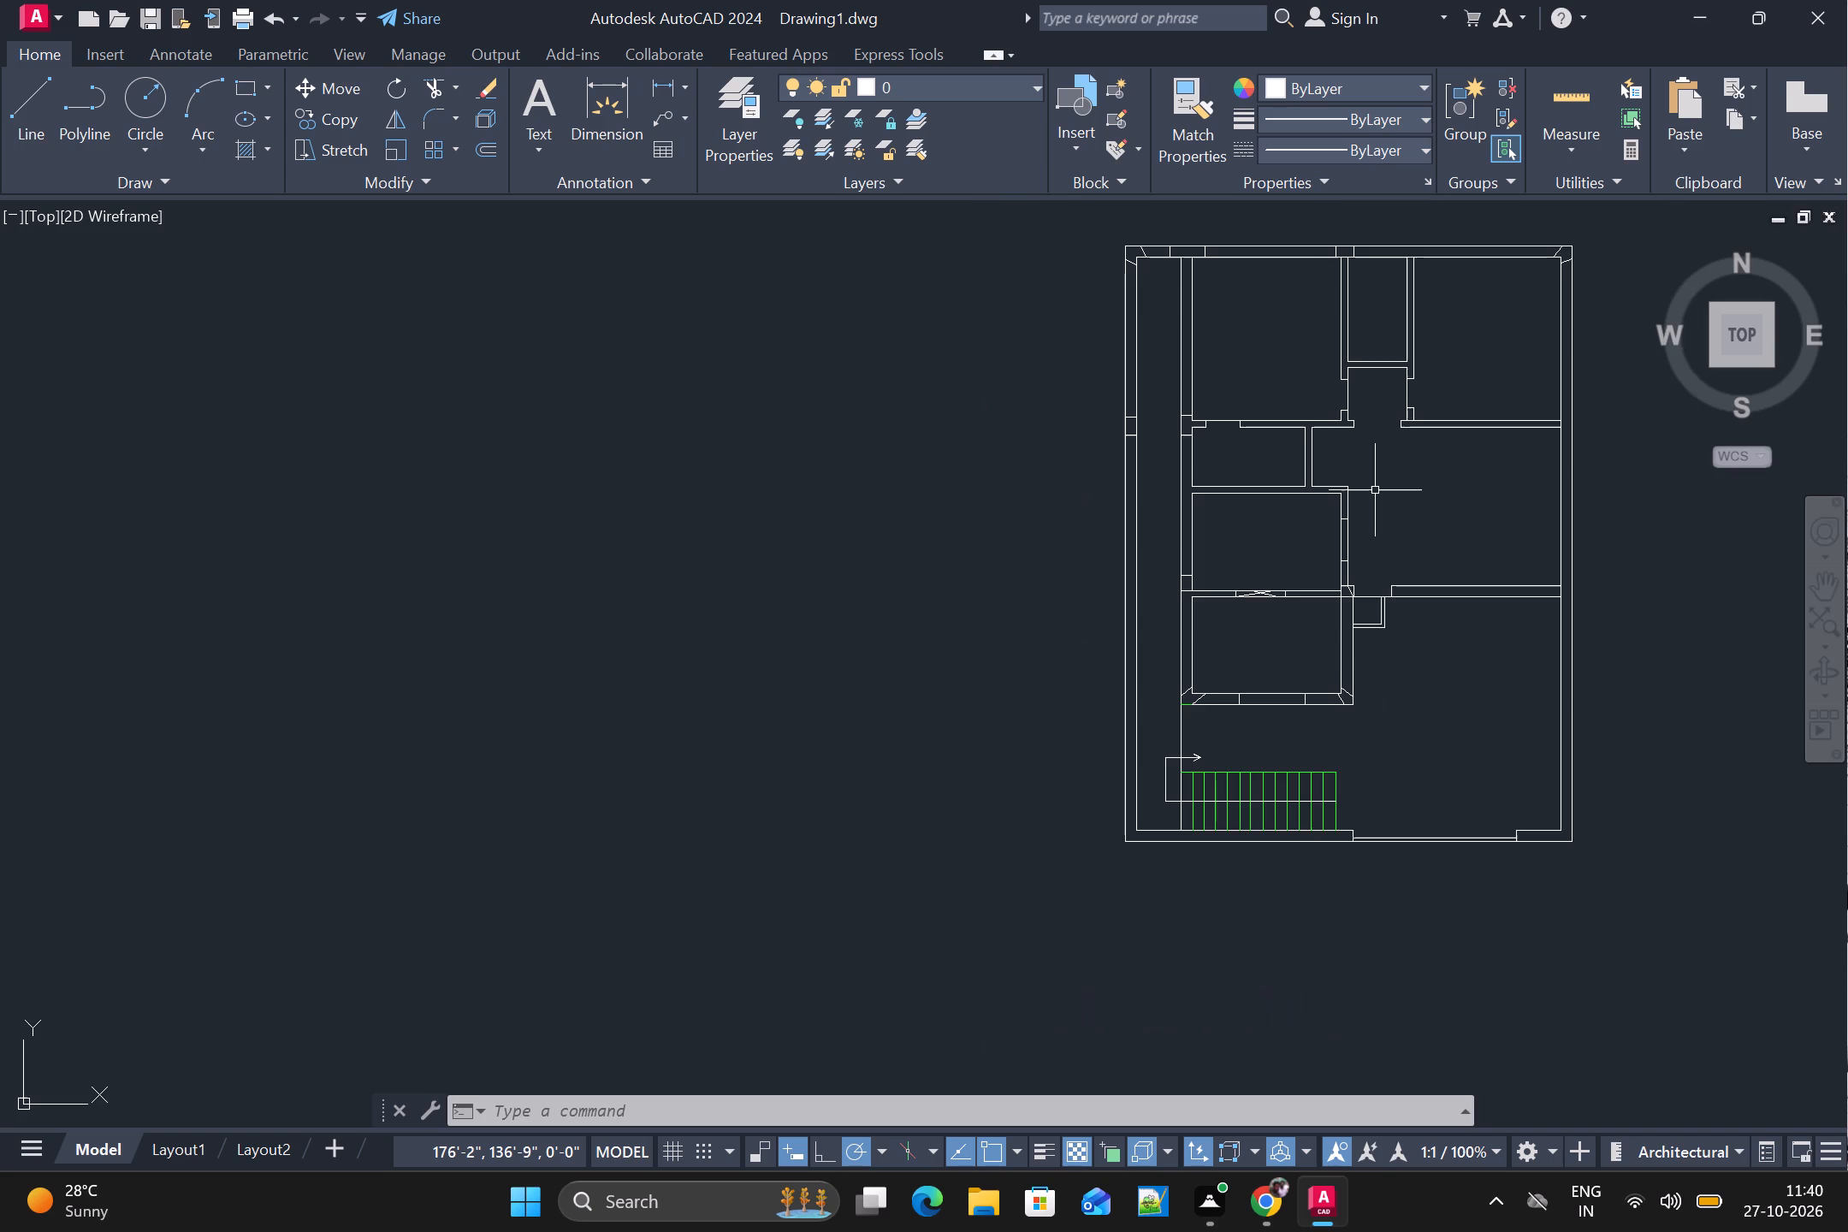
pyautogui.keyDown('alt'); pyautogui.scroll(1, 1375, 490); pyautogui.keyUp('alt')
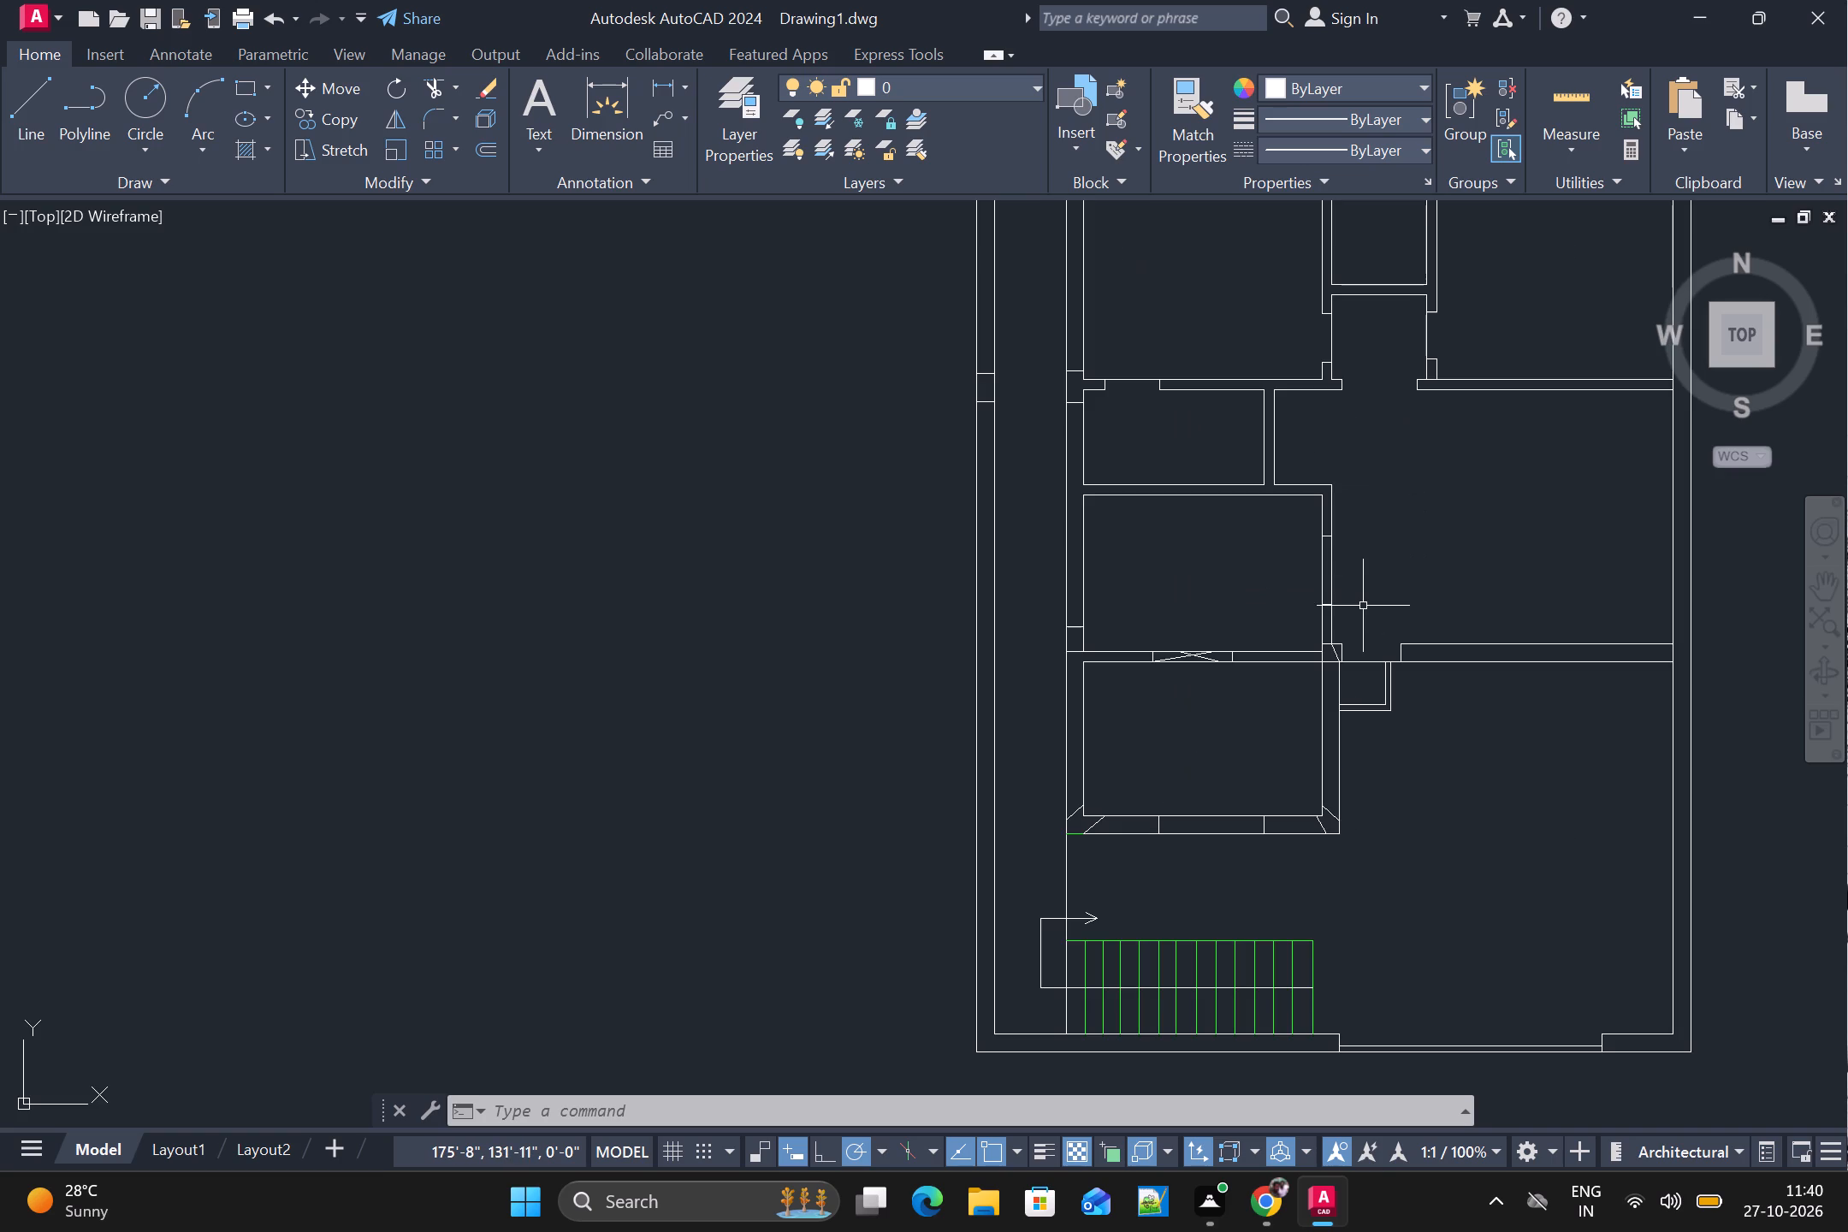
pyautogui.press('Escape')
pyautogui.write('tr')
pyautogui.press('space')
pyautogui.keyDown('alt'); pyautogui.scroll(3, 1342, 726); pyautogui.keyUp('alt')
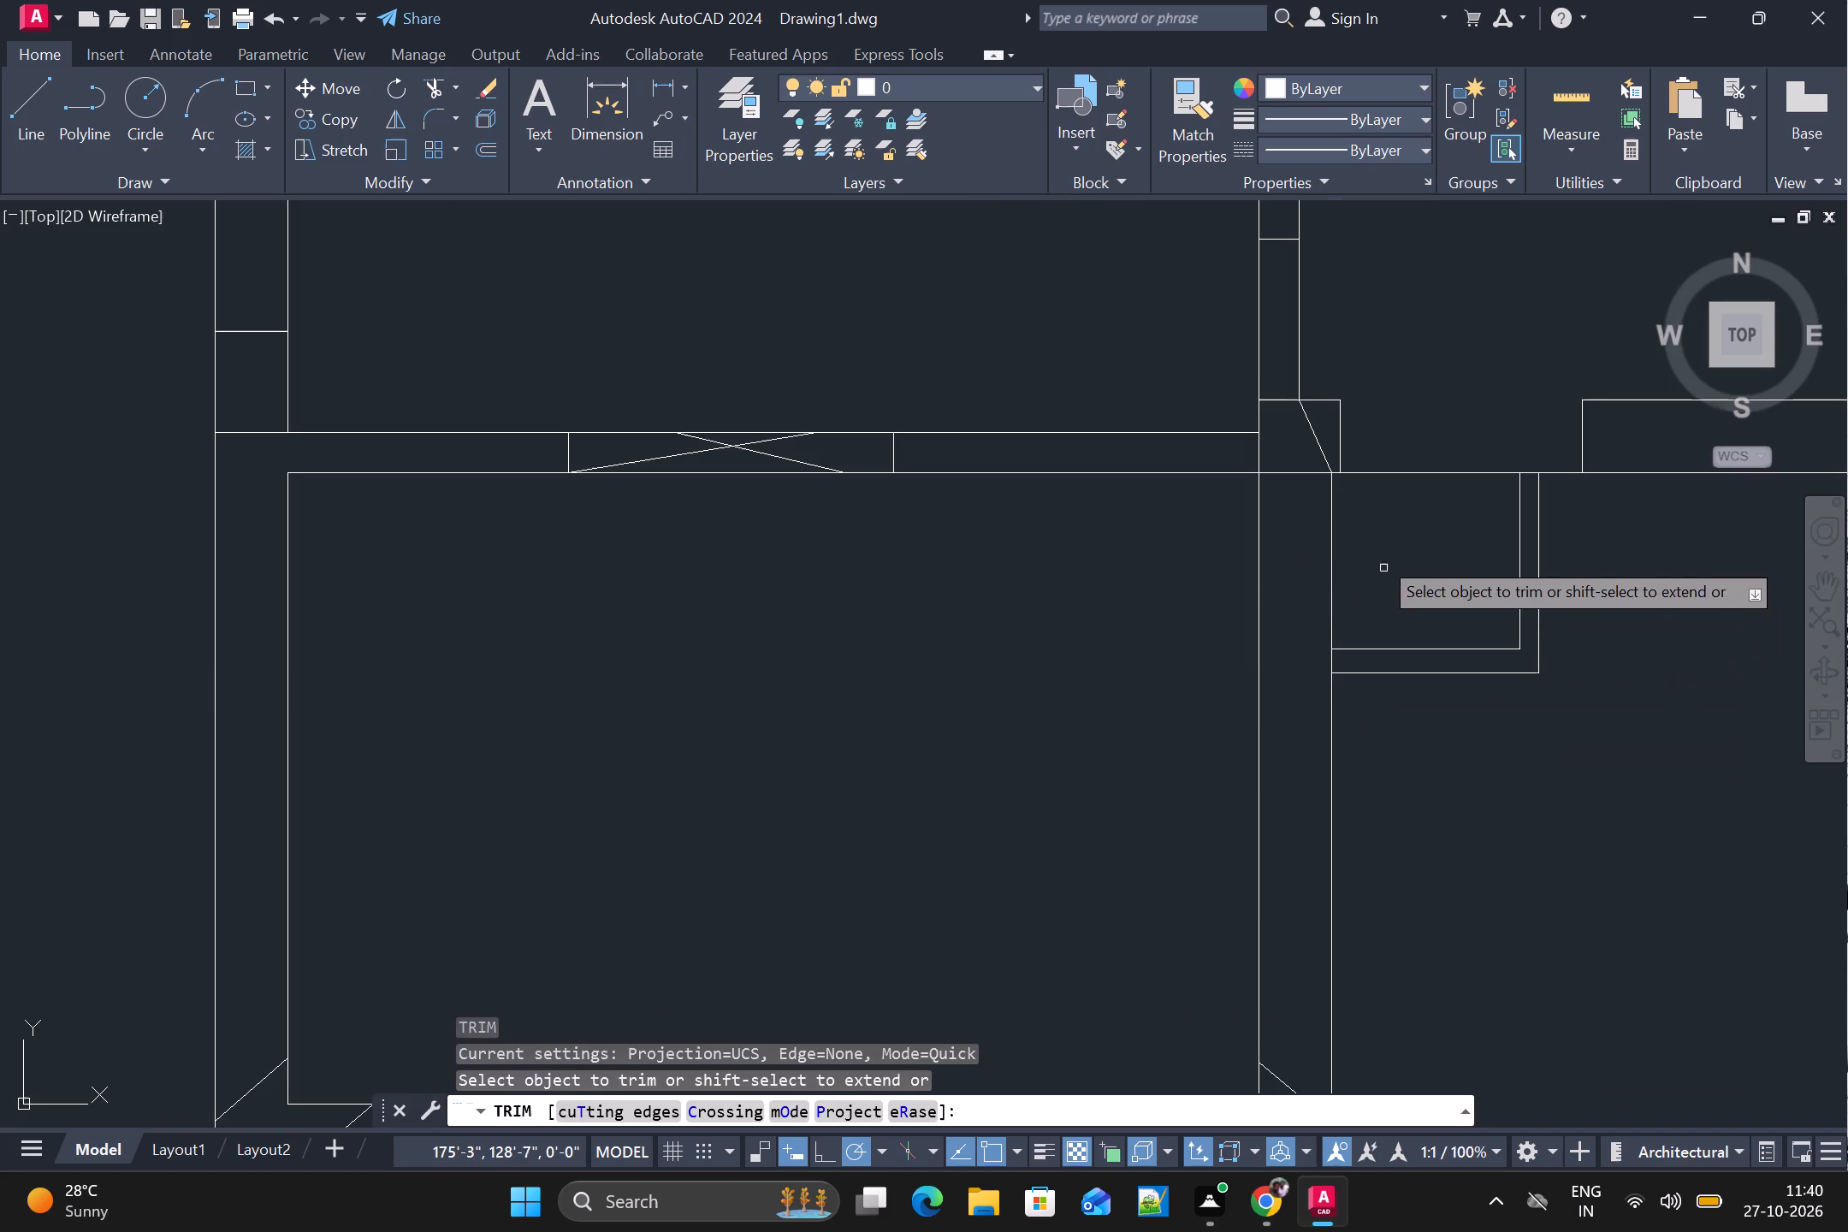
pyautogui.keyDown('alt'); pyautogui.moveTo(1326, 424); pyautogui.dragTo(1296, 504); pyautogui.keyUp('alt')
# Trim away the two short vertical lines crossing the south wall of the southwest room.
pyautogui.keyDown('alt'); pyautogui.scroll(-3, 1296, 505); pyautogui.keyUp('alt')
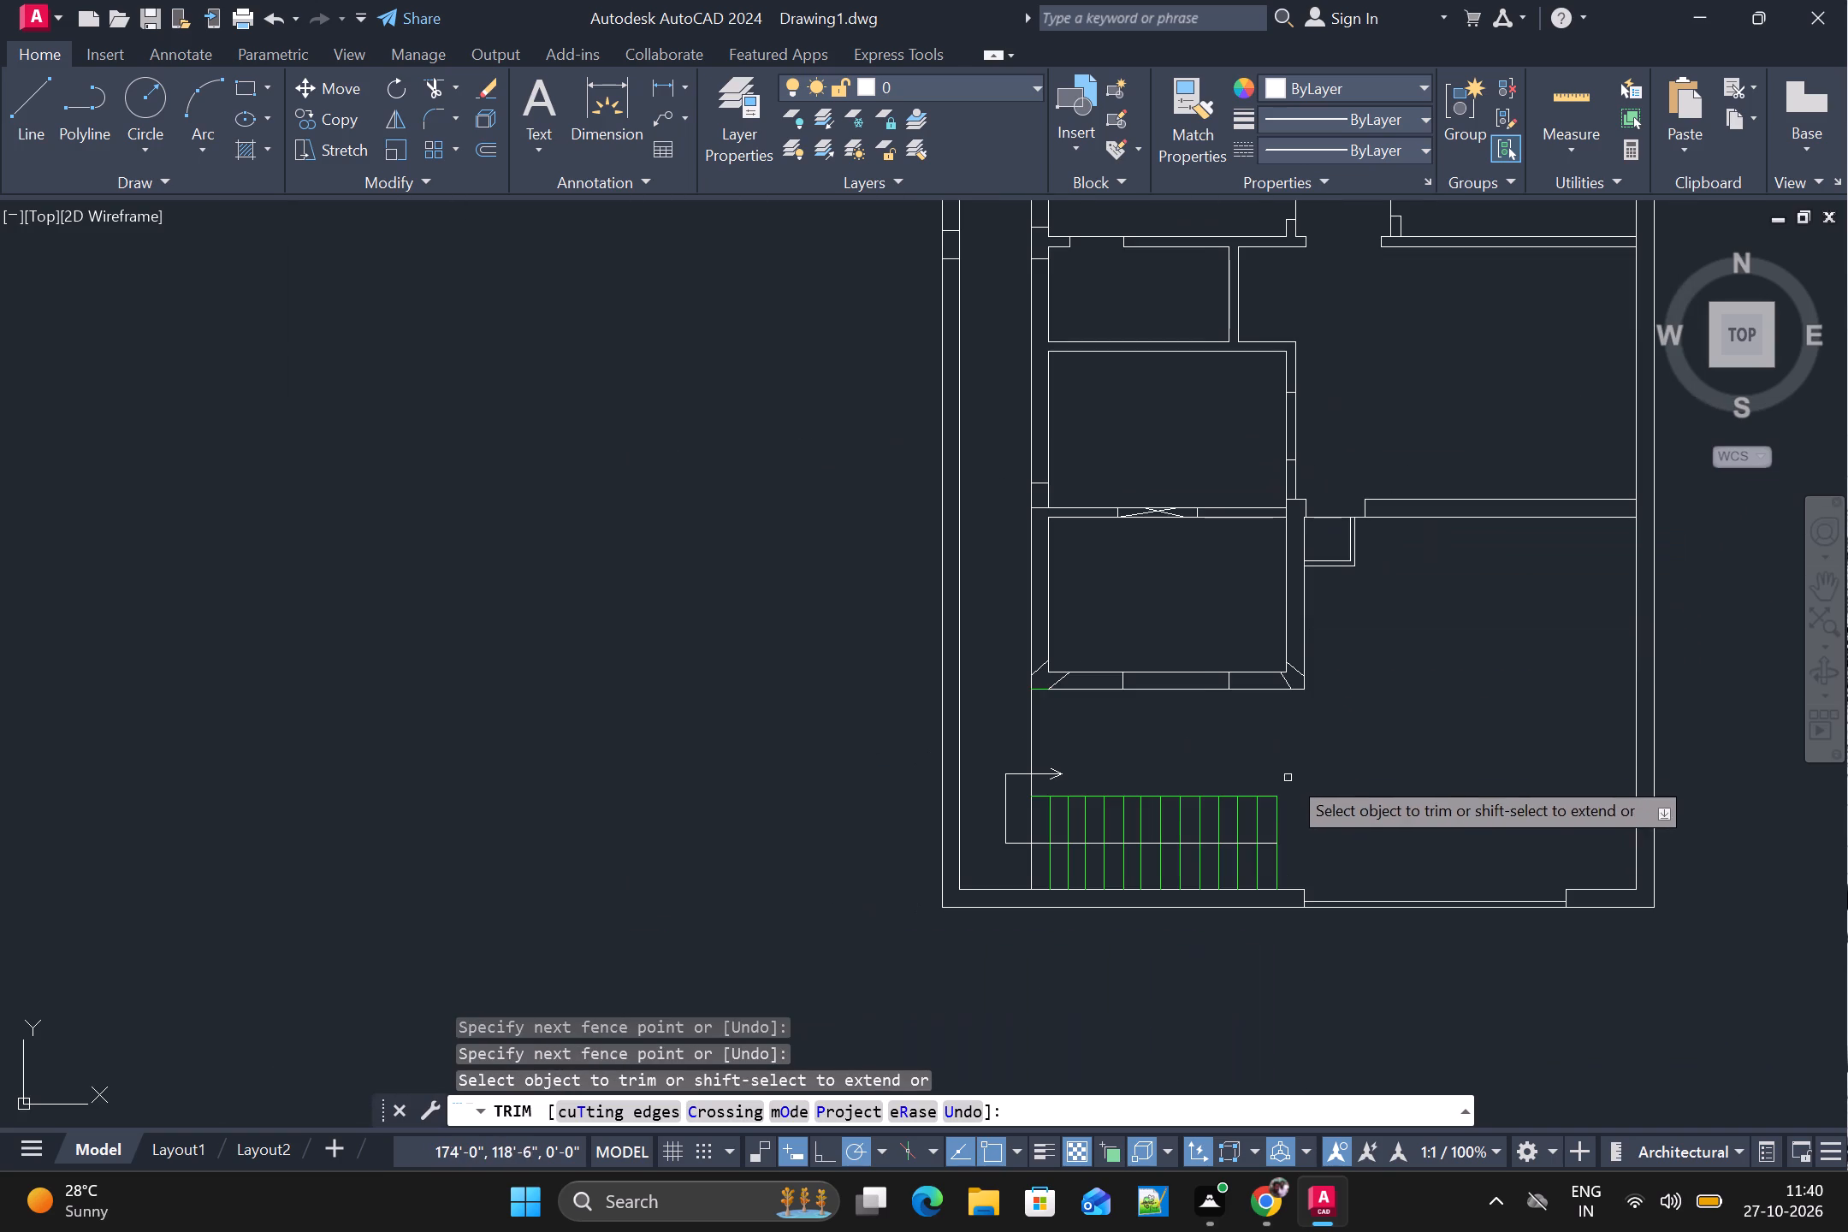
pyautogui.keyDown('alt'); pyautogui.scroll(1, 1305, 716); pyautogui.keyUp('alt')
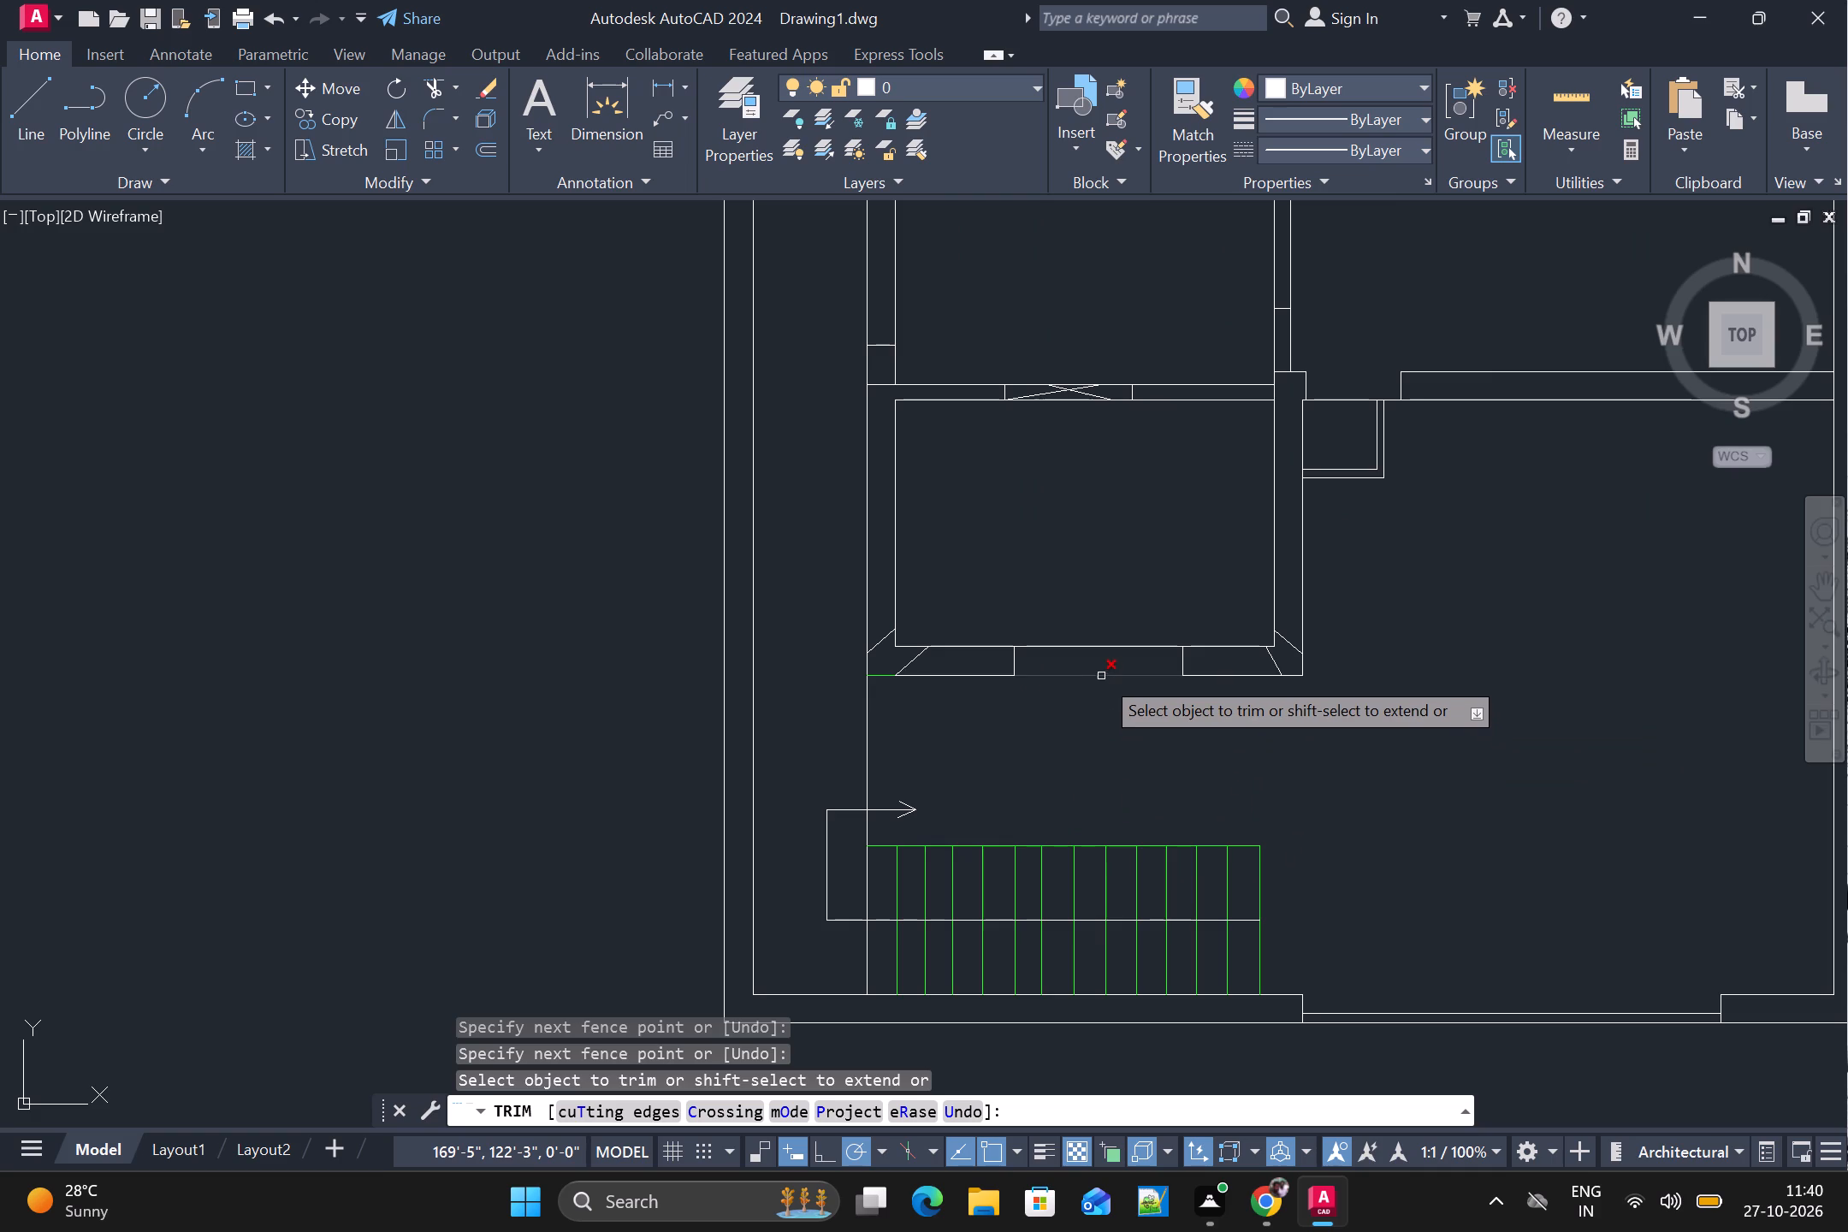
pyautogui.keyDown('alt'); pyautogui.moveTo(1026, 657); pyautogui.dragTo(999, 666); pyautogui.keyUp('alt')
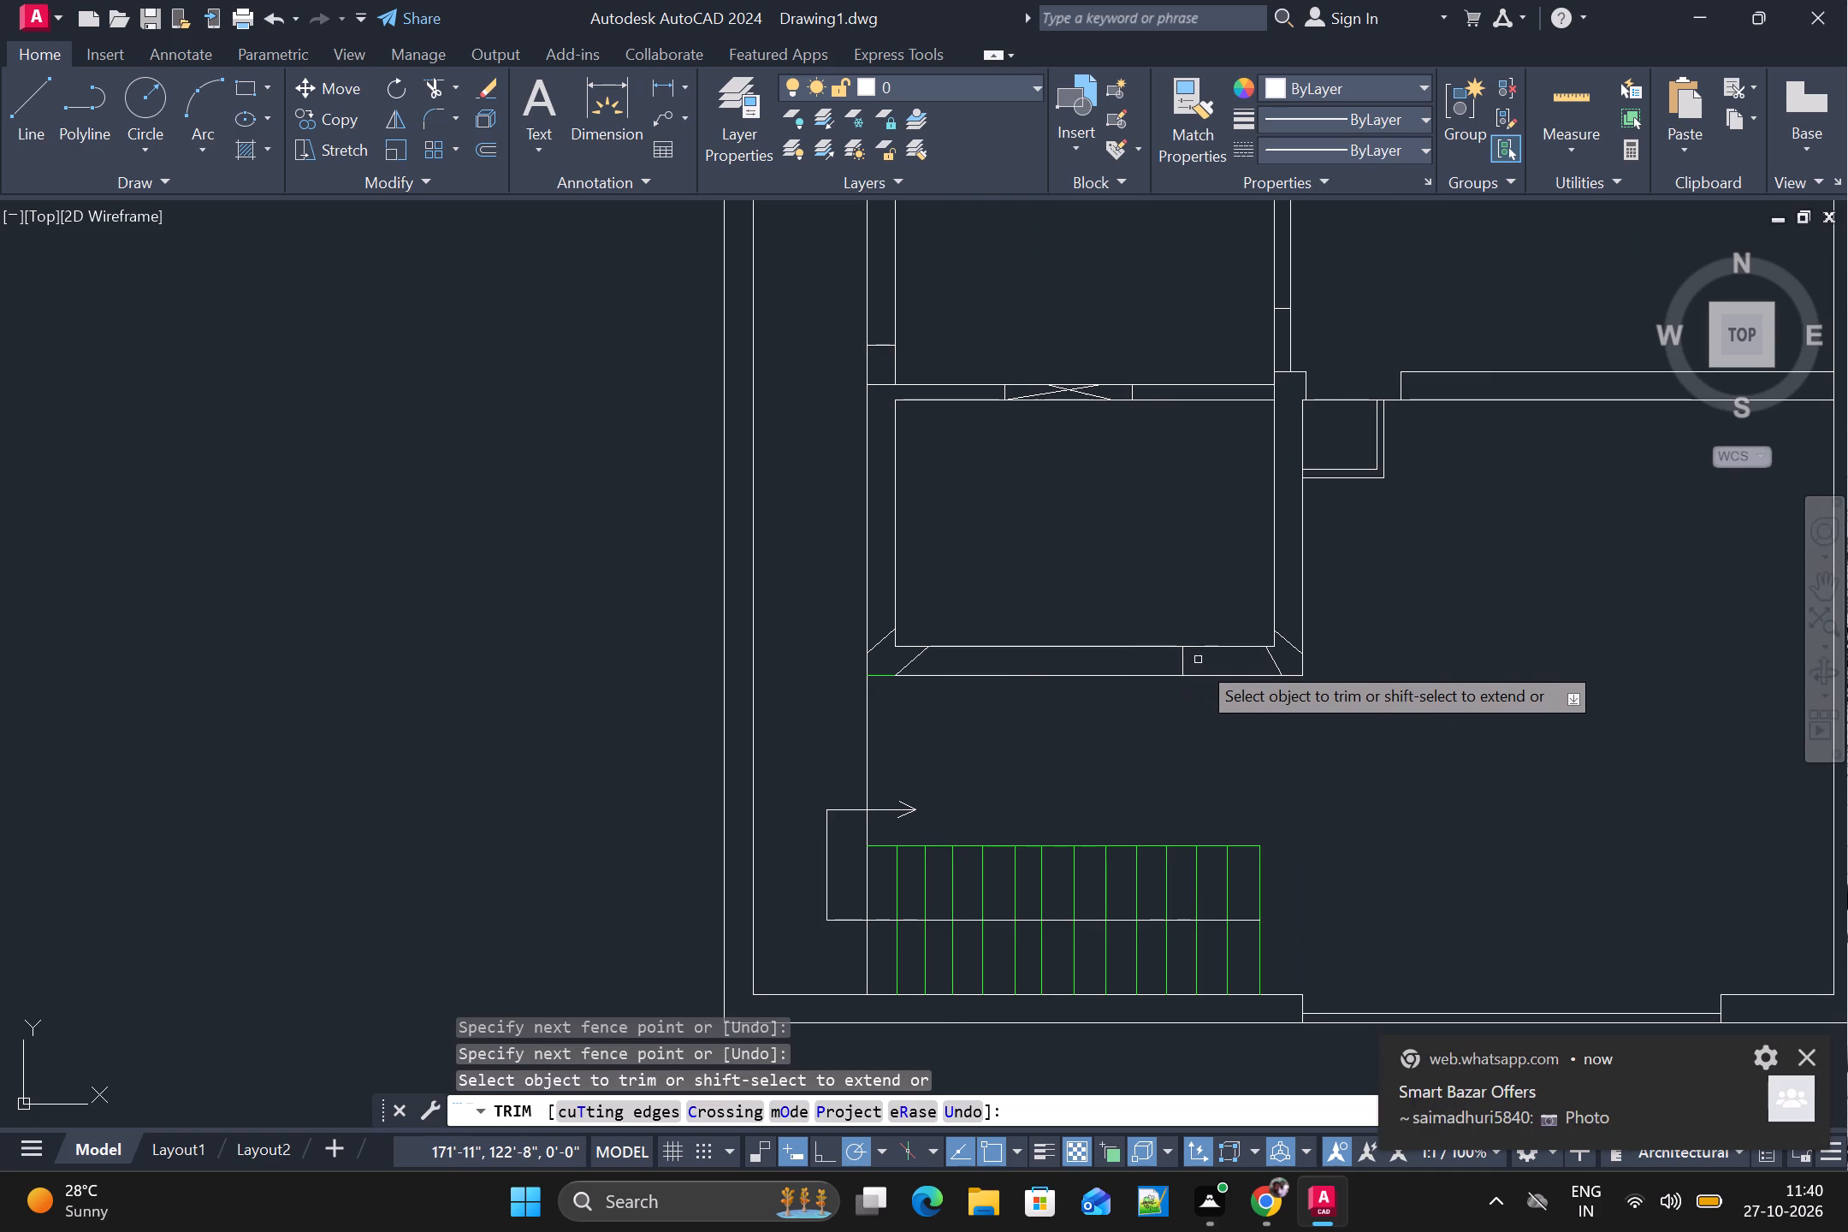
pyautogui.keyDown('alt'); pyautogui.scroll(2, 1198, 661); pyautogui.keyUp('alt')
pyautogui.keyDown('alt'); pyautogui.moveTo(1198, 661); pyautogui.dragTo(1146, 666); pyautogui.keyUp('alt')
pyautogui.keyDown('alt'); pyautogui.scroll(-3, 1151, 671); pyautogui.keyUp('alt')
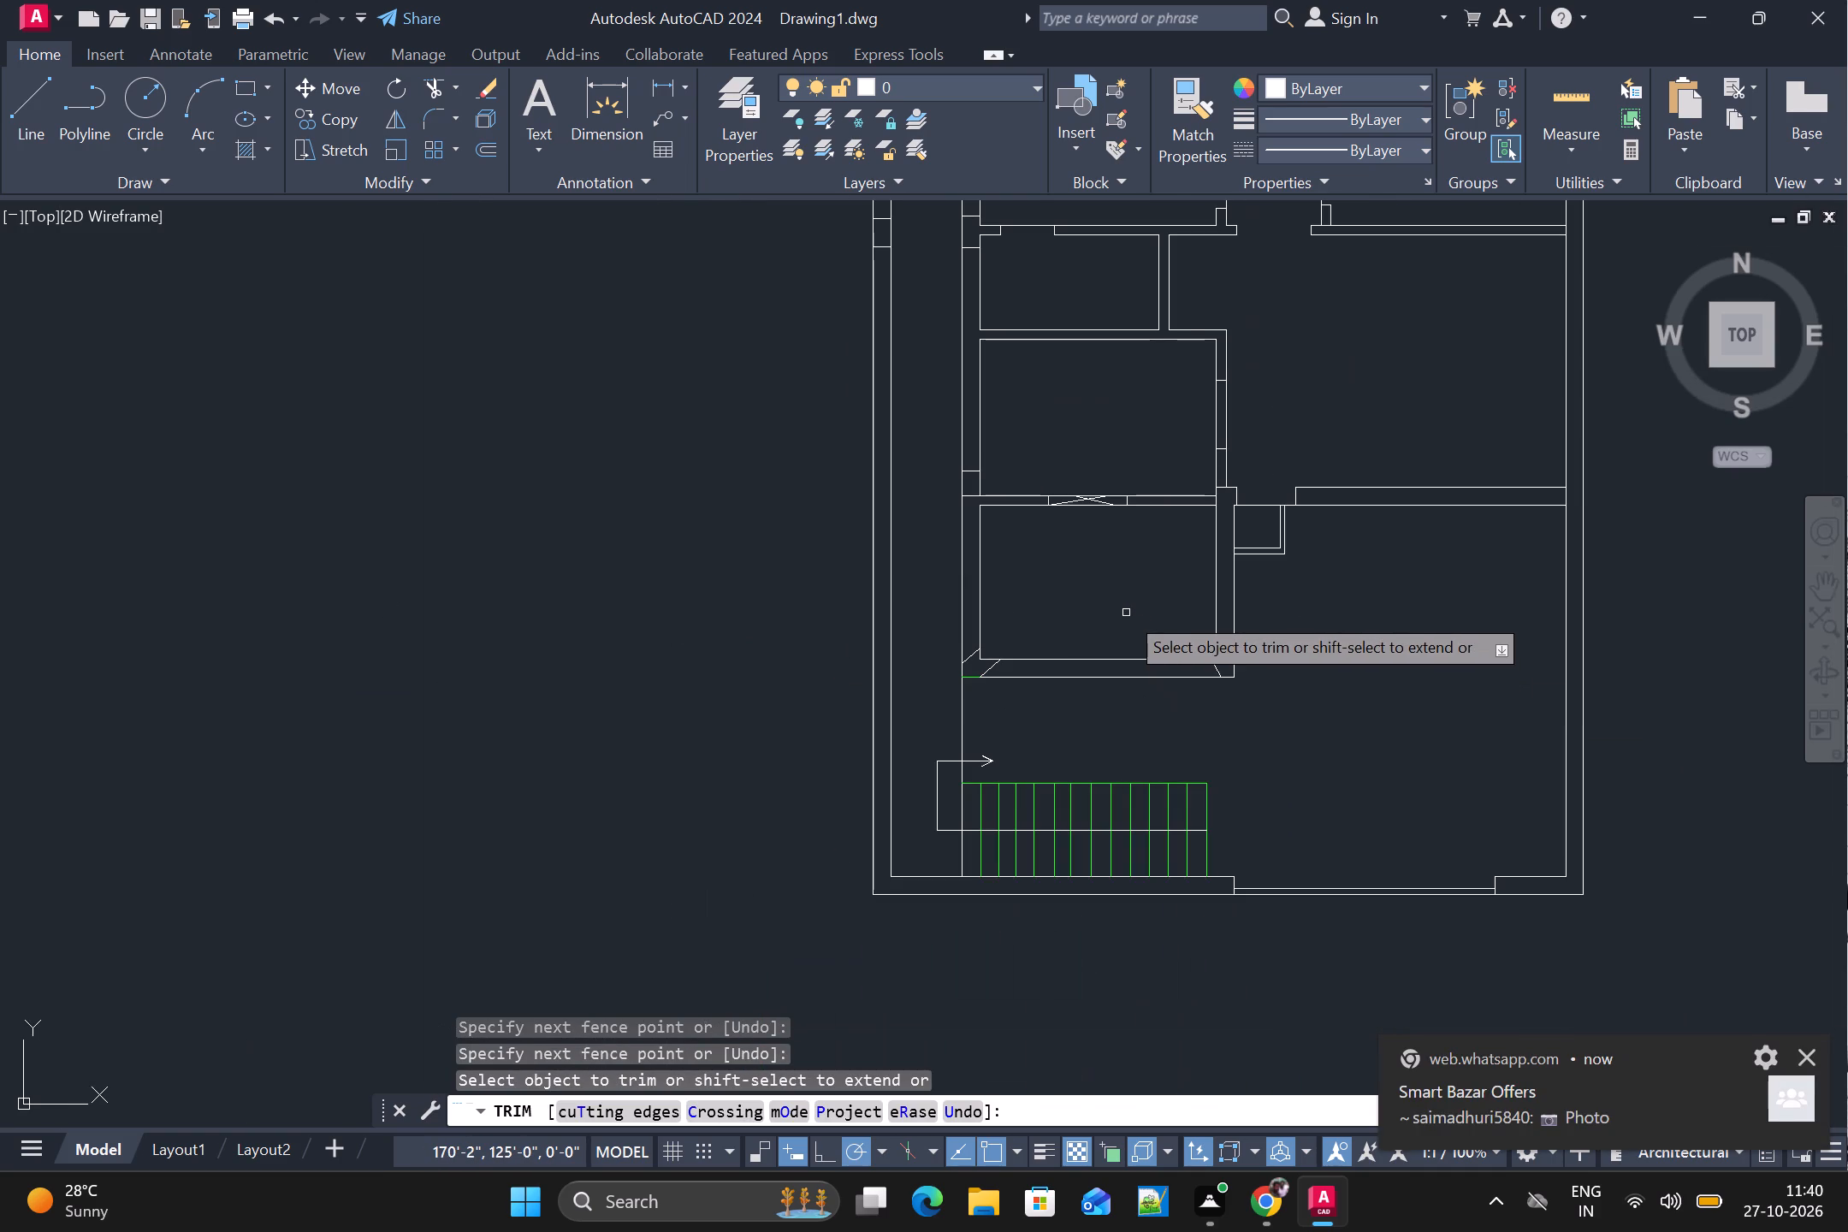
# Trim the inner wall line across the opening in the east wall of the room north of the southwest room.
pyautogui.keyDown('alt'); pyautogui.scroll(-1, 1126, 613); pyautogui.keyUp('alt')
pyautogui.keyDown('alt'); pyautogui.scroll(2, 1174, 483); pyautogui.keyUp('alt')
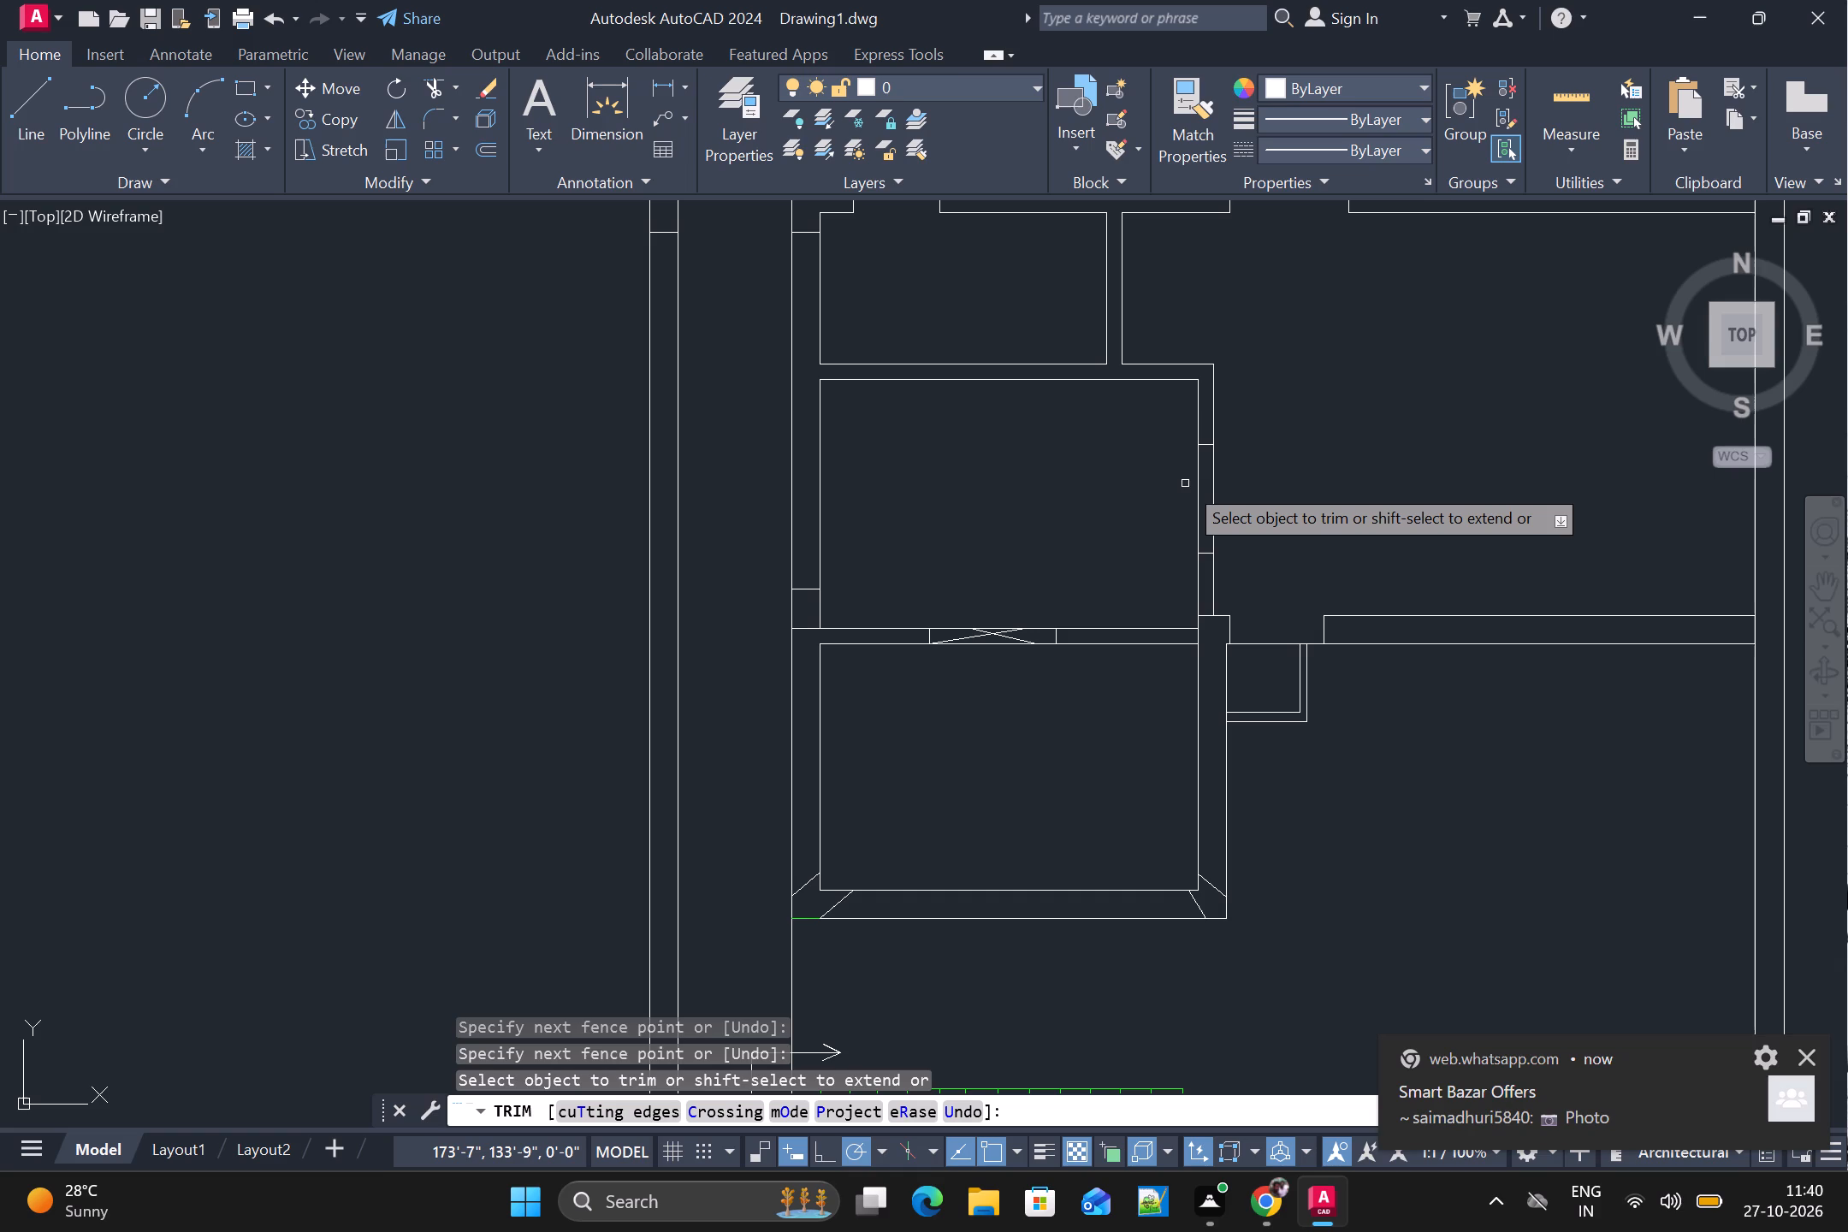
pyautogui.keyDown('alt'); pyautogui.moveTo(1202, 485); pyautogui.dragTo(1194, 512); pyautogui.keyUp('alt')
pyautogui.keyDown('alt'); pyautogui.scroll(-3, 1192, 512); pyautogui.keyUp('alt')
pyautogui.keyDown('alt'); pyautogui.scroll(1, 1132, 519); pyautogui.keyUp('alt')
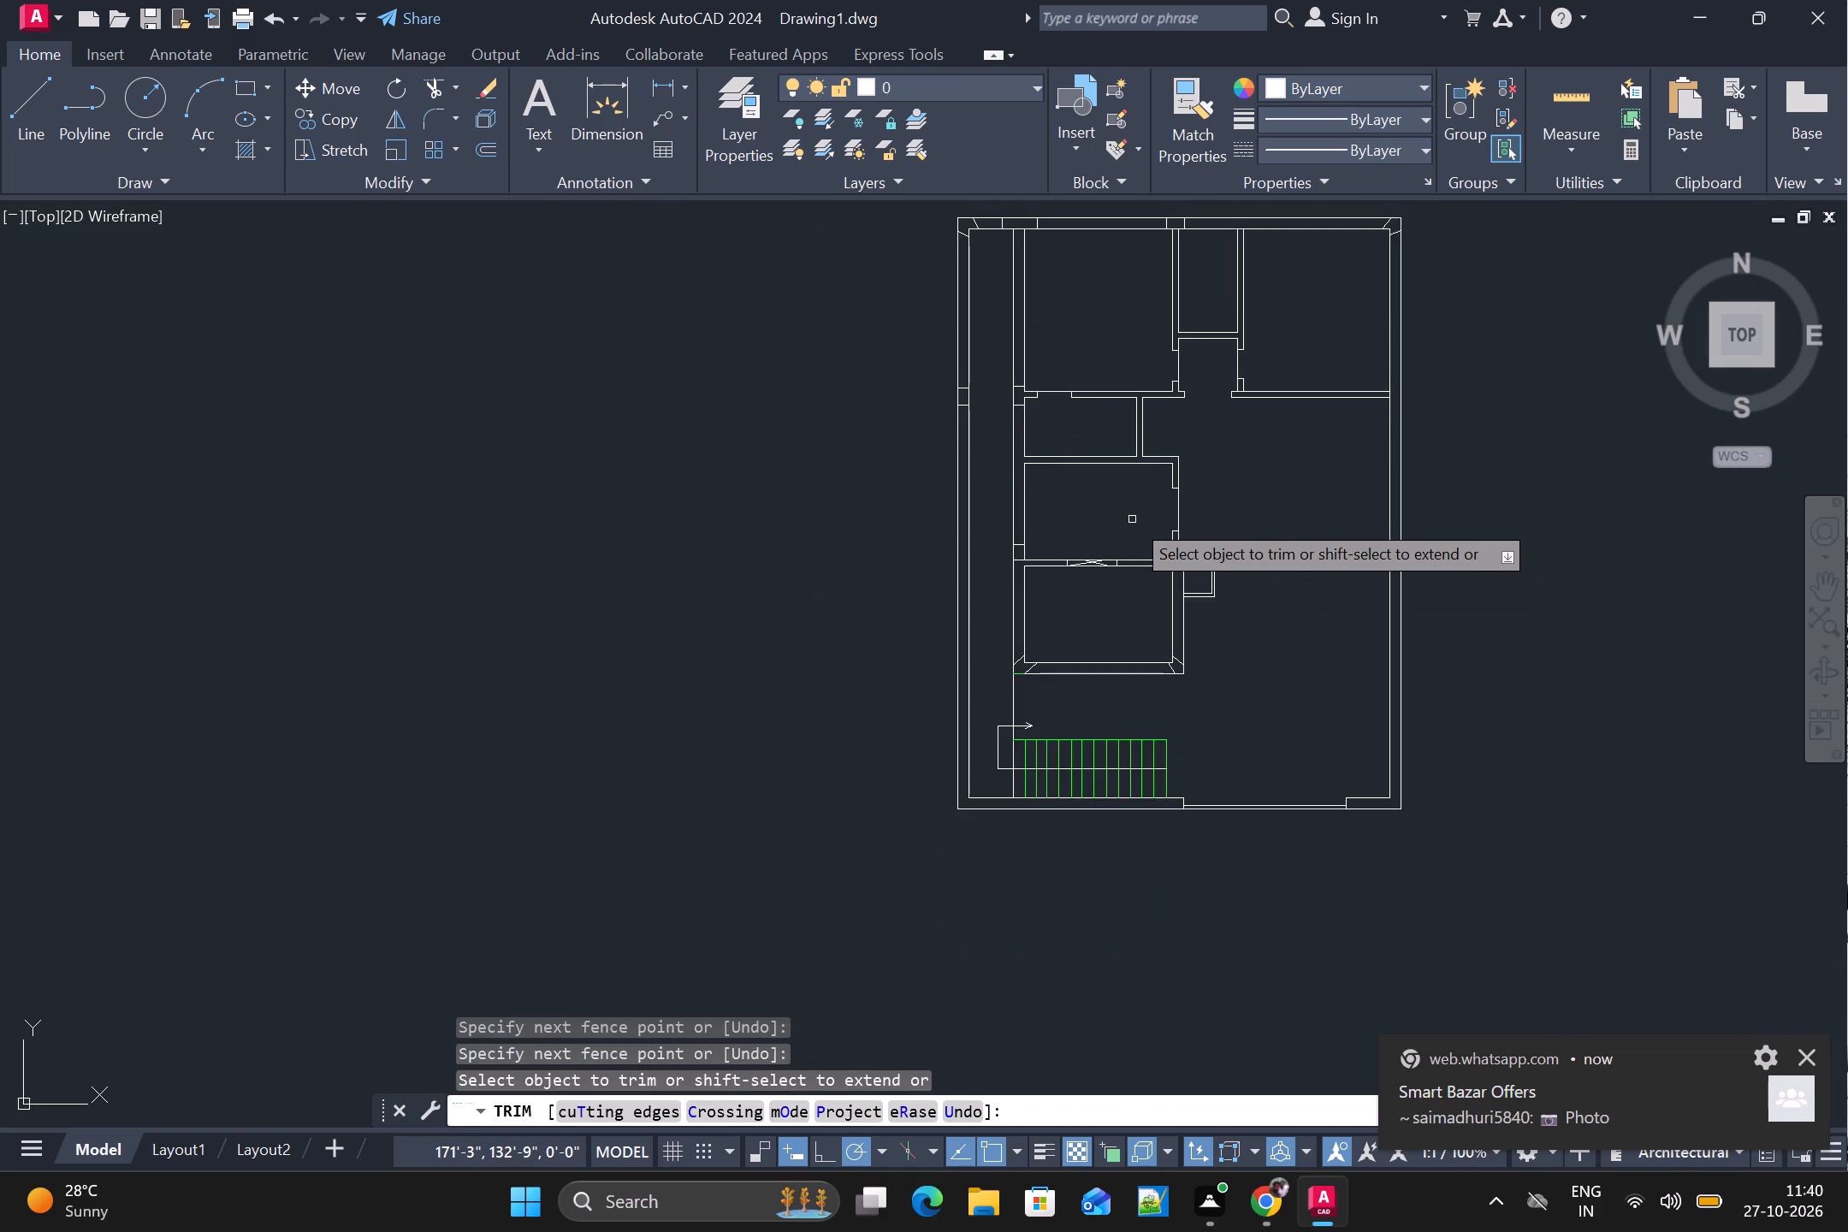
pyautogui.keyDown('alt'); pyautogui.moveTo(1132, 519); pyautogui.dragTo(1105, 633, button='middle'); pyautogui.keyUp('alt')
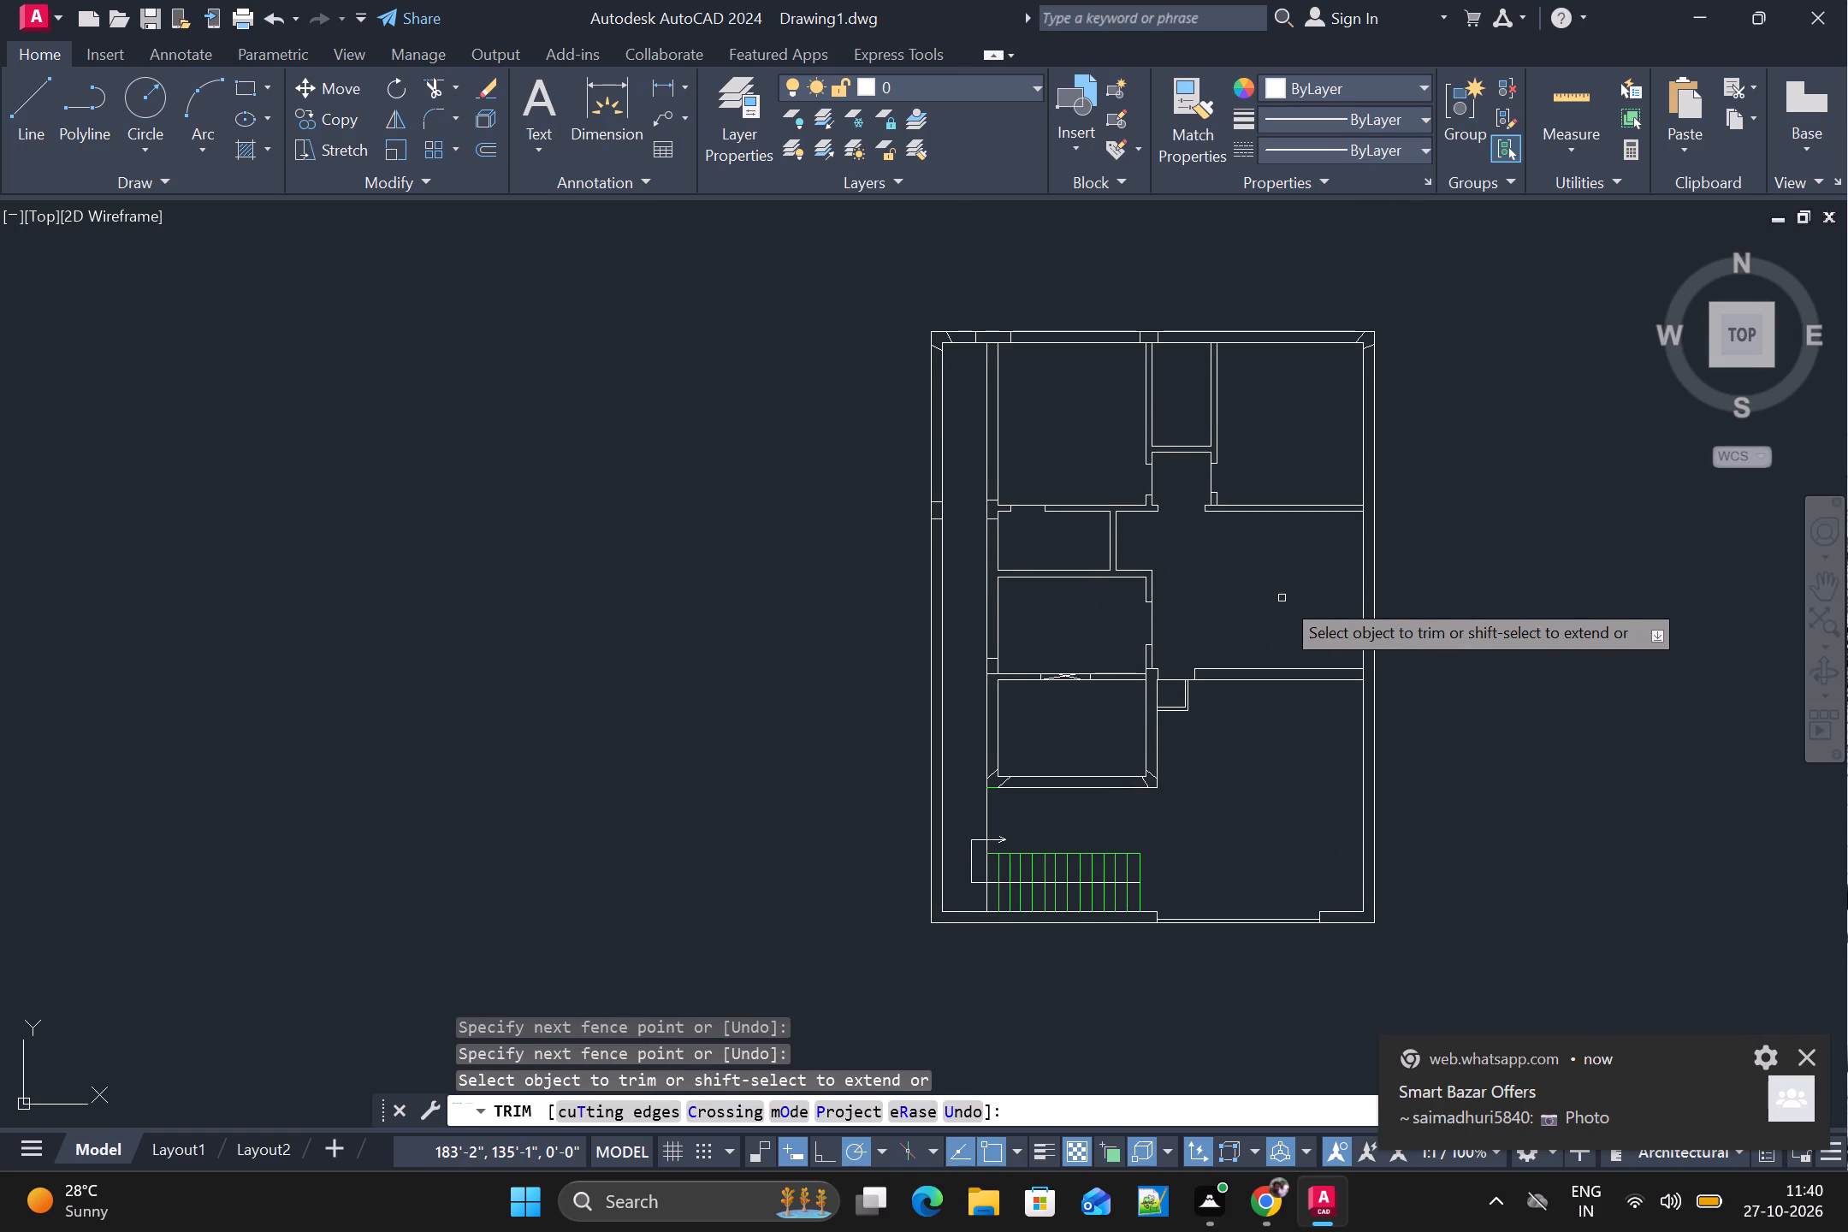
pyautogui.keyDown('alt'); pyautogui.scroll(-1, 1275, 598); pyautogui.keyUp('alt')
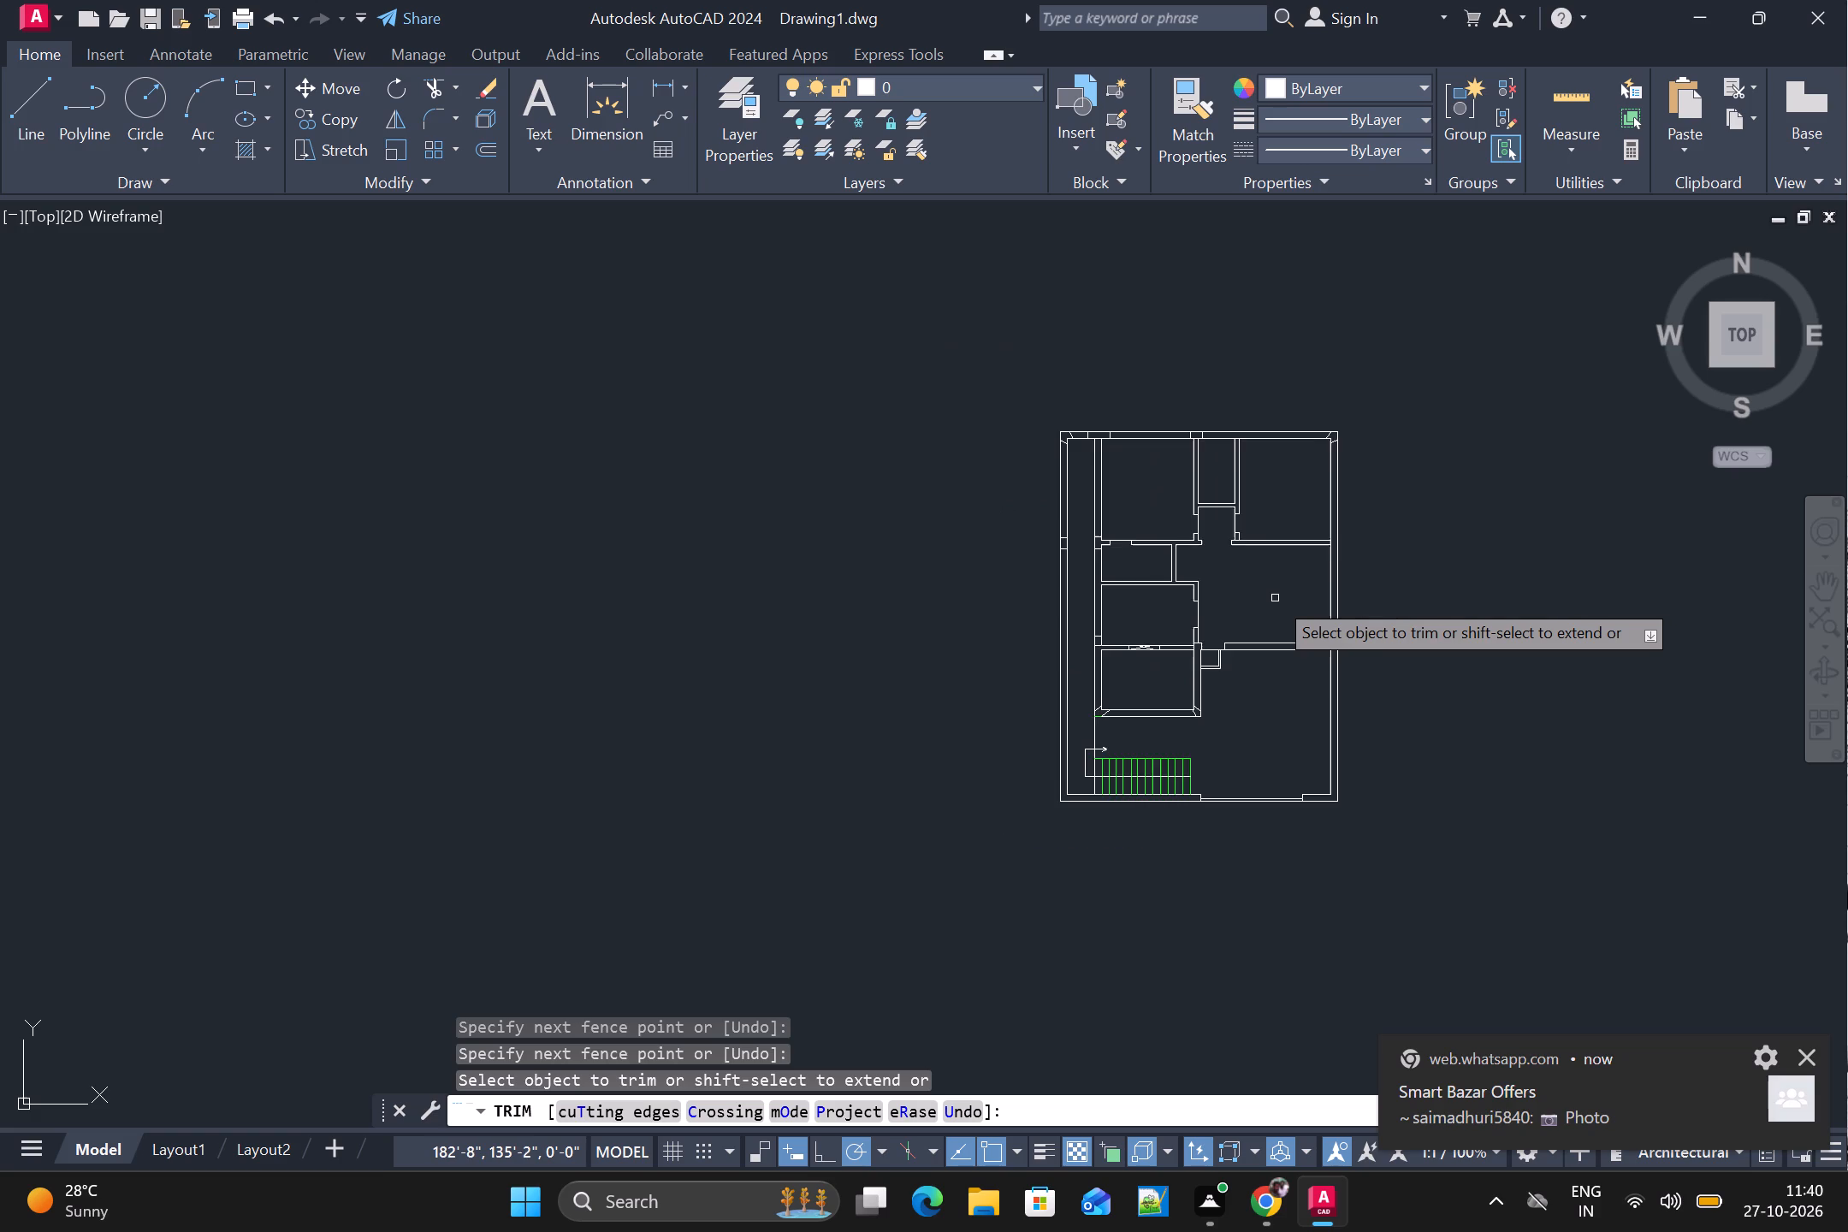
pyautogui.keyDown('alt'); pyautogui.moveTo(1275, 598); pyautogui.dragTo(1385, 569, button='middle'); pyautogui.keyUp('alt')
pyautogui.keyDown('alt'); pyautogui.scroll(1, 1395, 561); pyautogui.keyUp('alt')
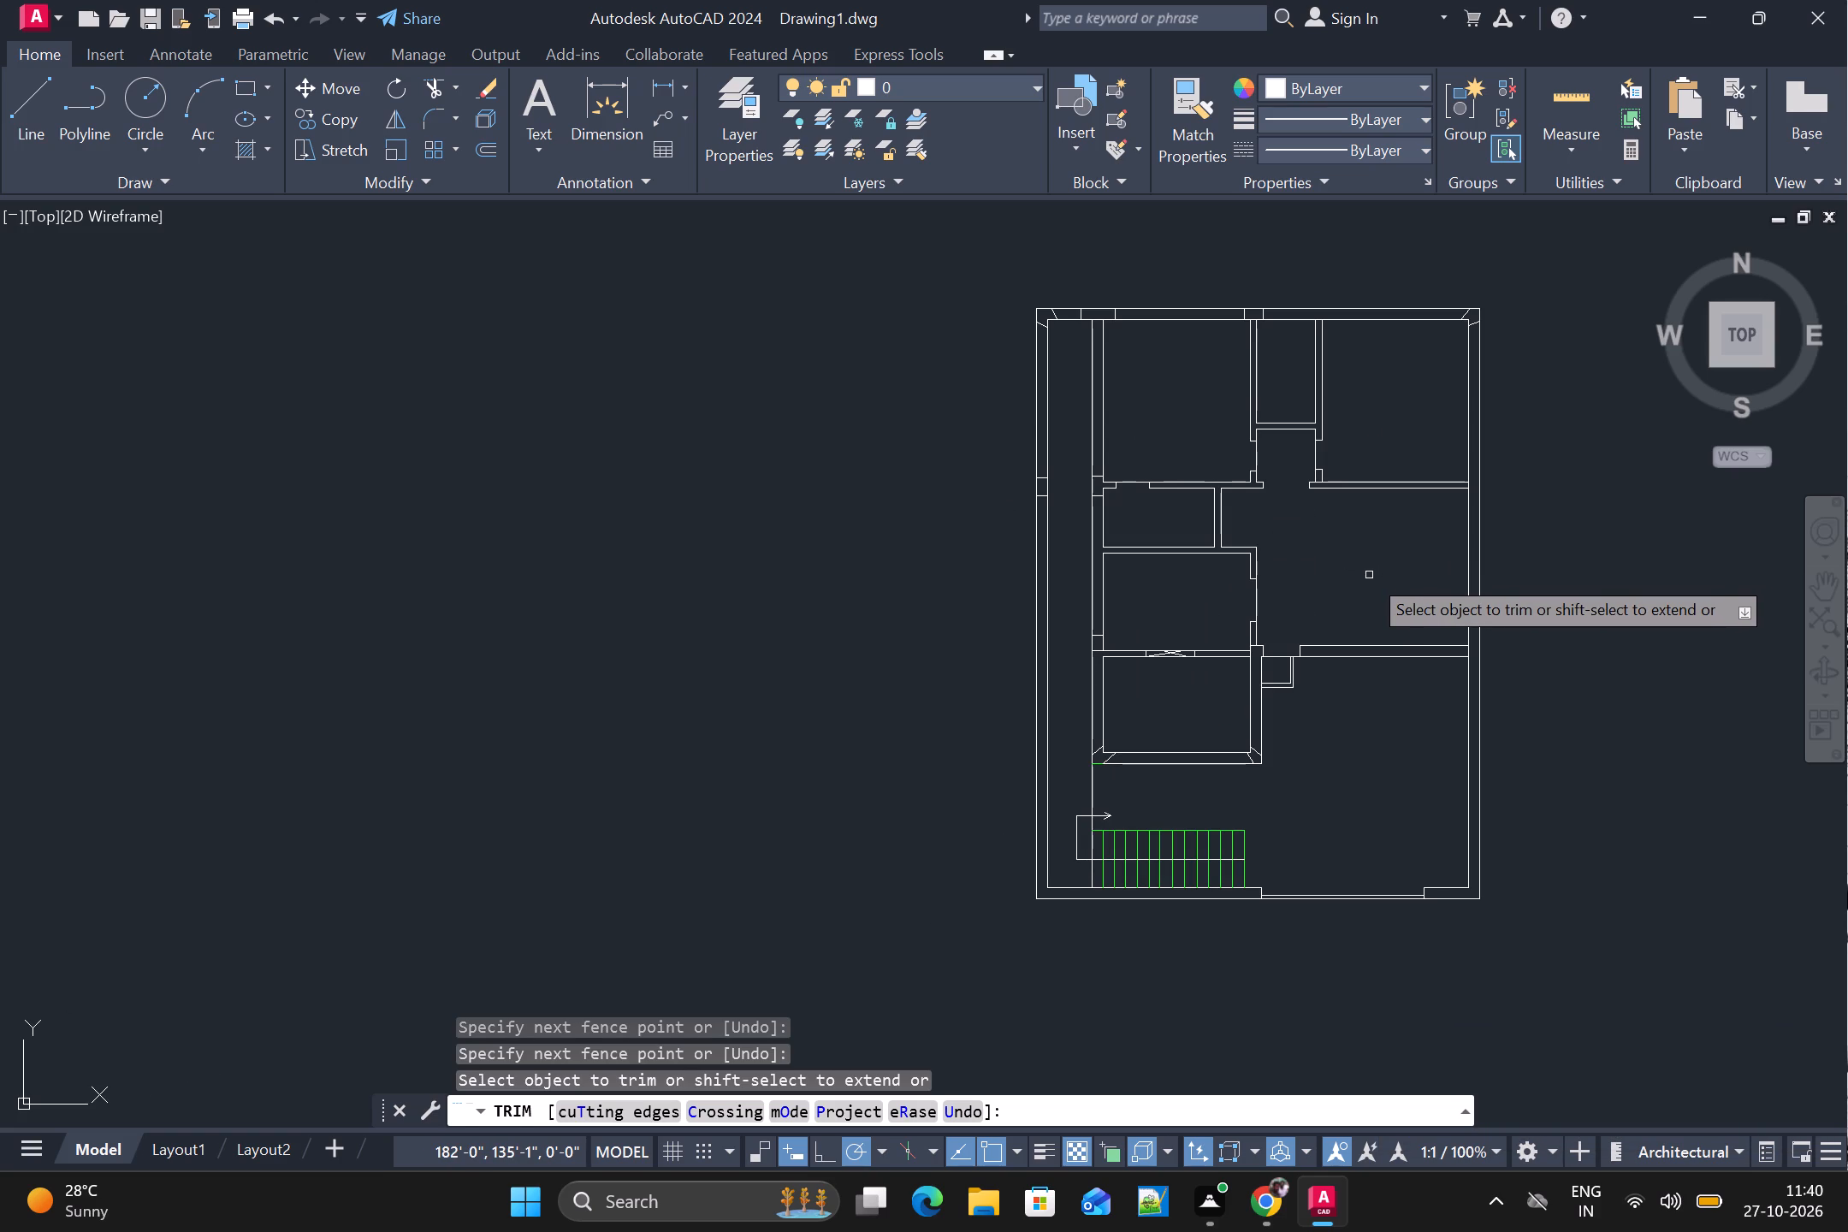
pyautogui.press('Escape')
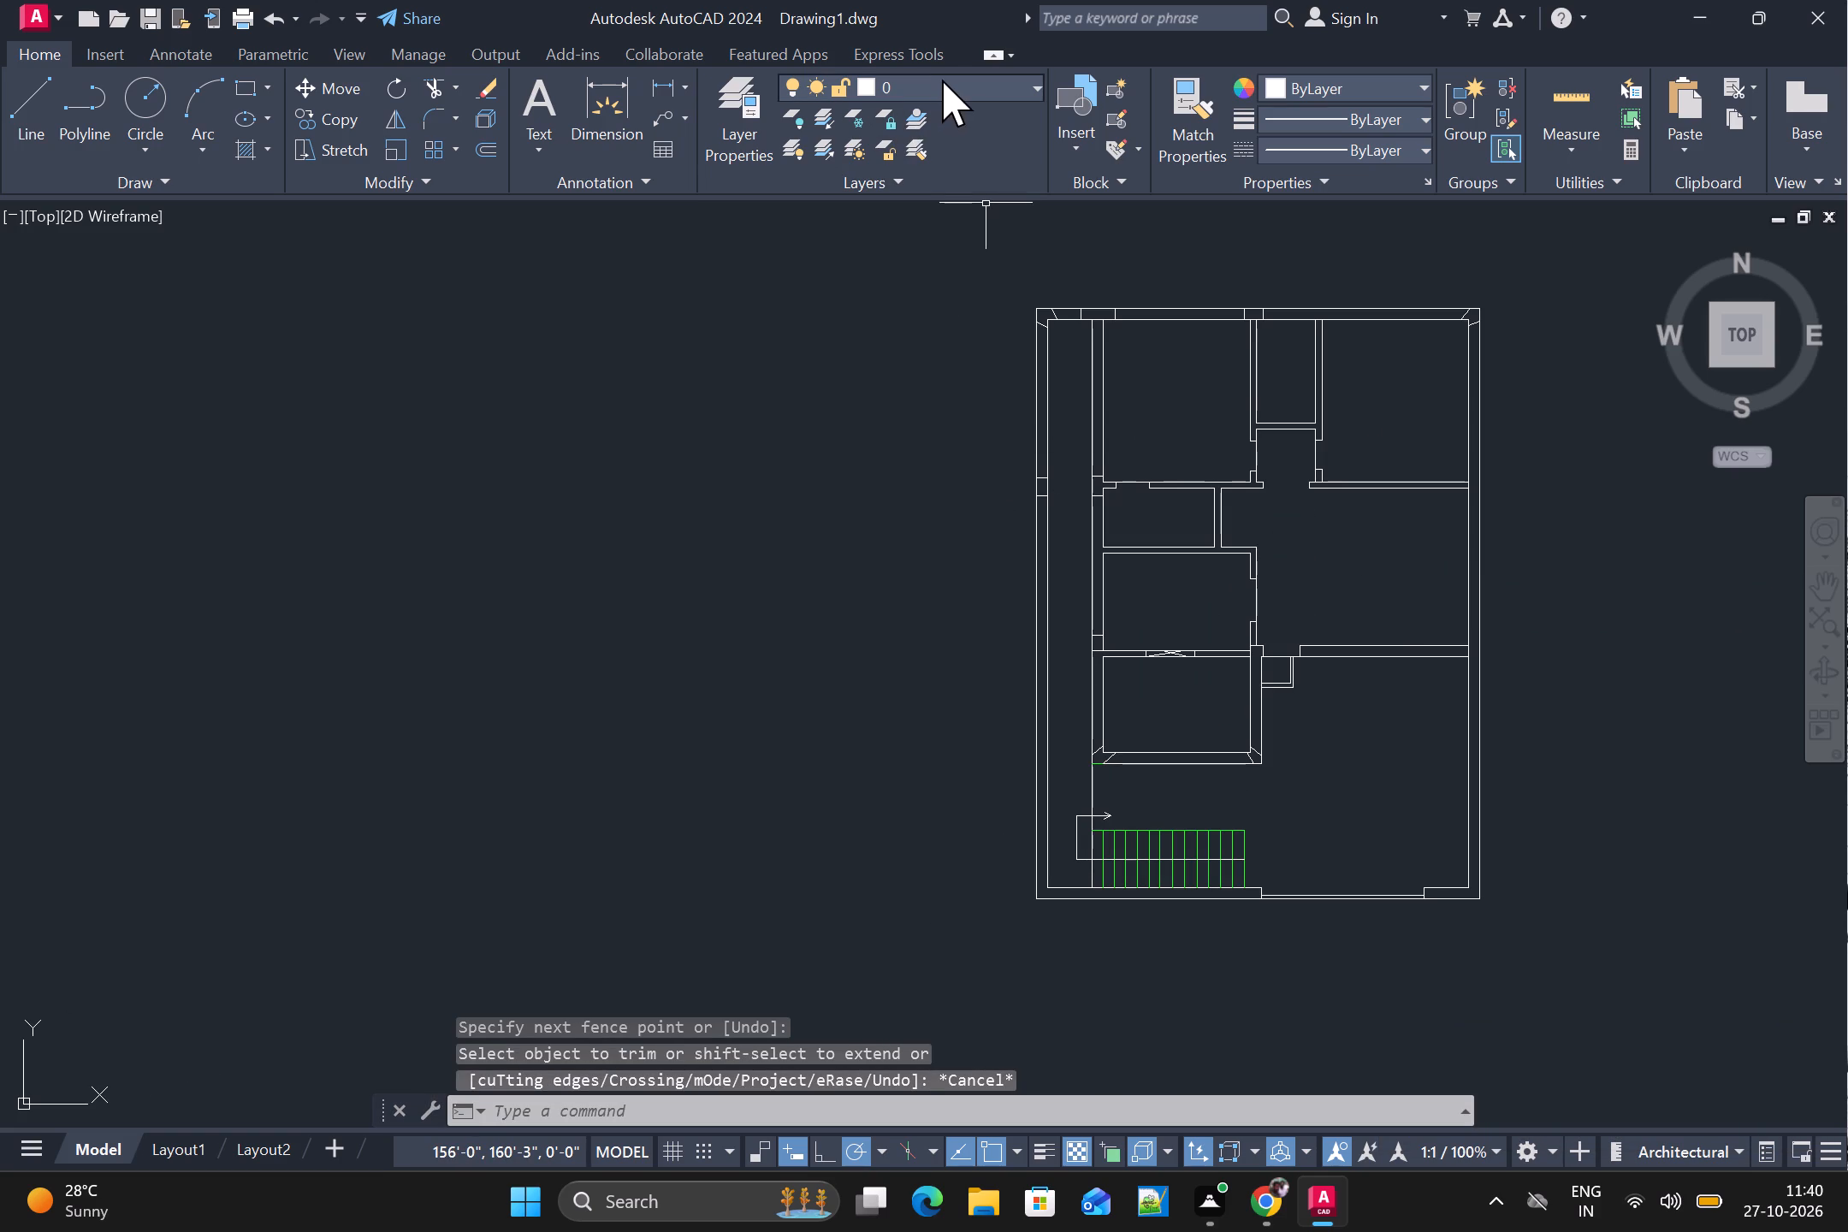
# Create a layer named window with the colour cyan and make it the current layer.
pyautogui.keyDown('alt'); pyautogui.click(943, 79); pyautogui.keyUp('alt')
pyautogui.keyDown('alt'); pyautogui.click(933, 84); pyautogui.keyUp('alt')
pyautogui.keyDown('alt'); pyautogui.click(749, 95); pyautogui.keyUp('alt')
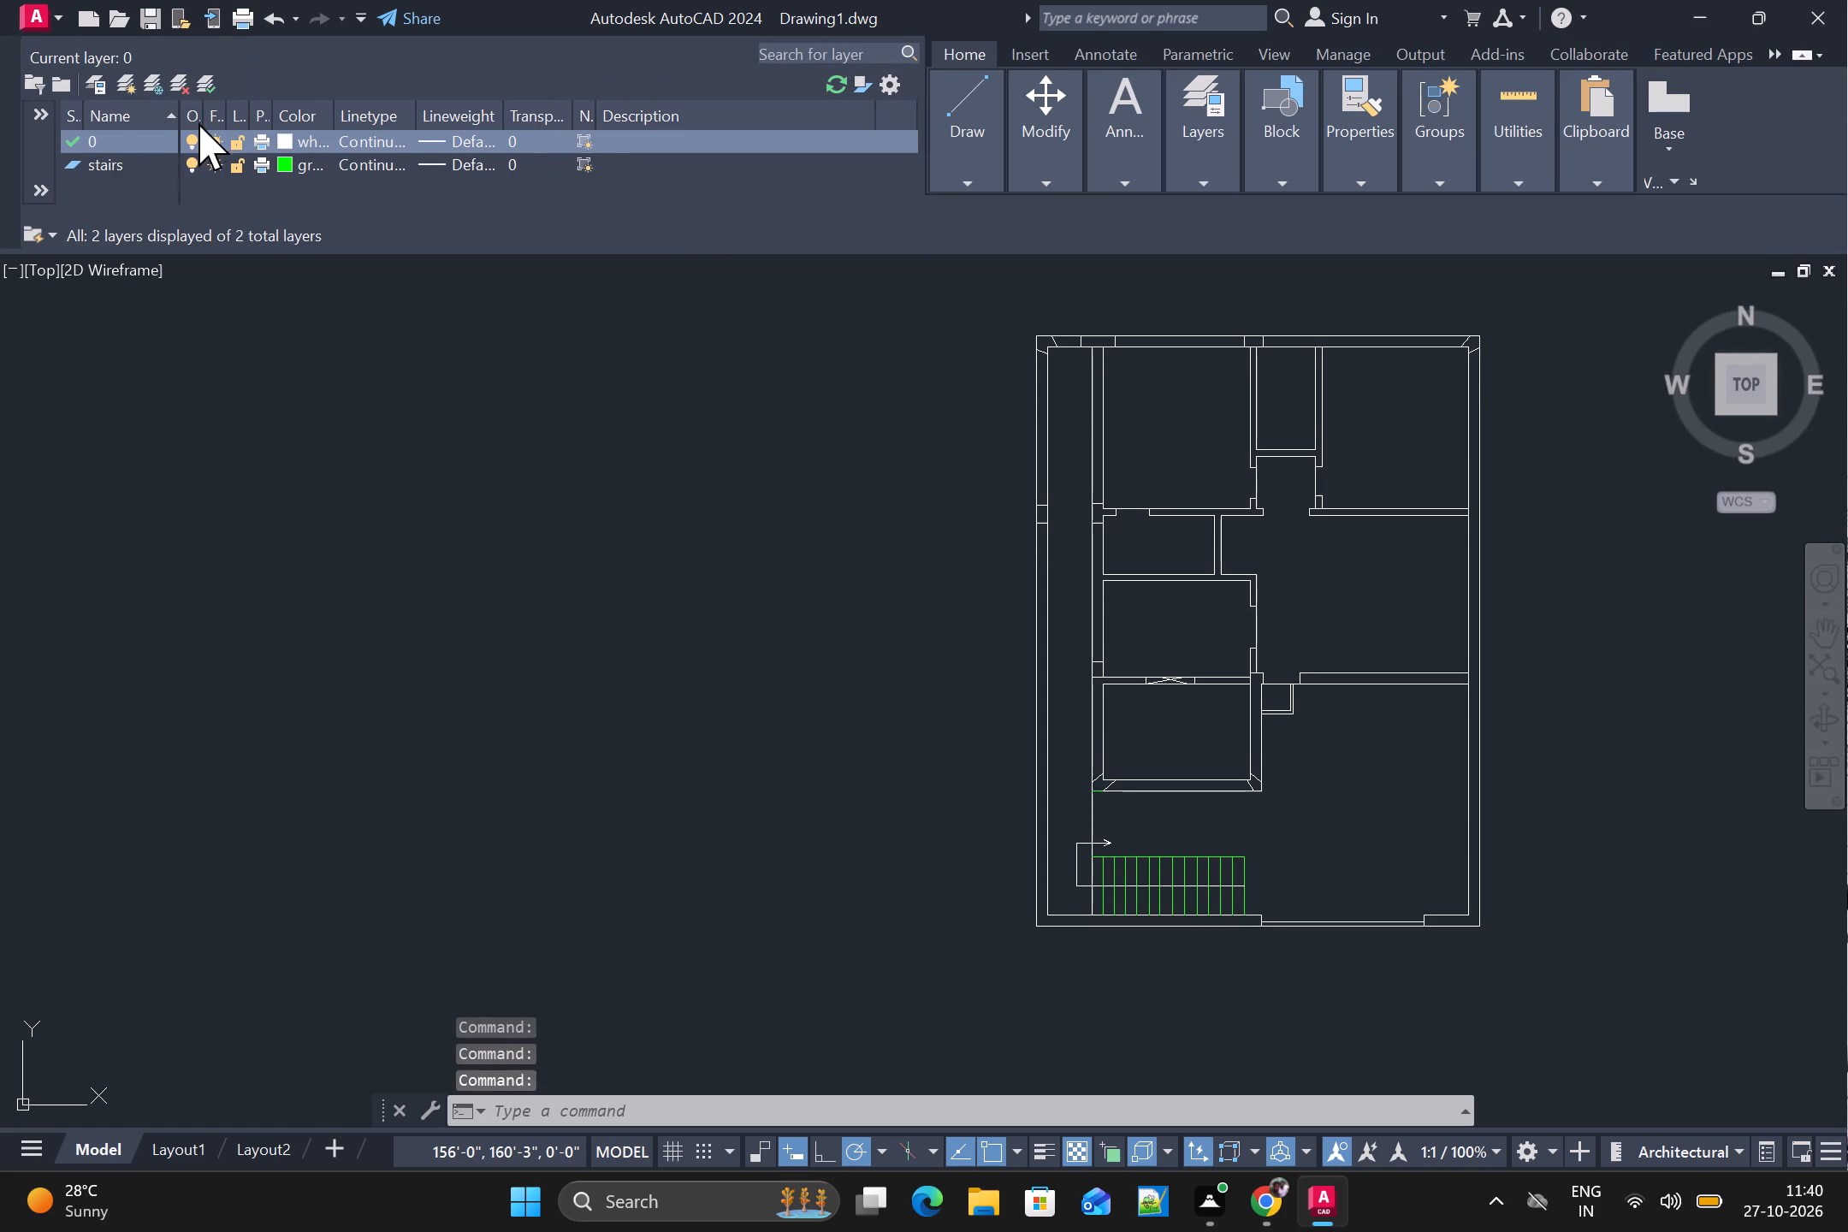
pyautogui.keyDown('alt'); pyautogui.click(125, 79); pyautogui.keyUp('alt')
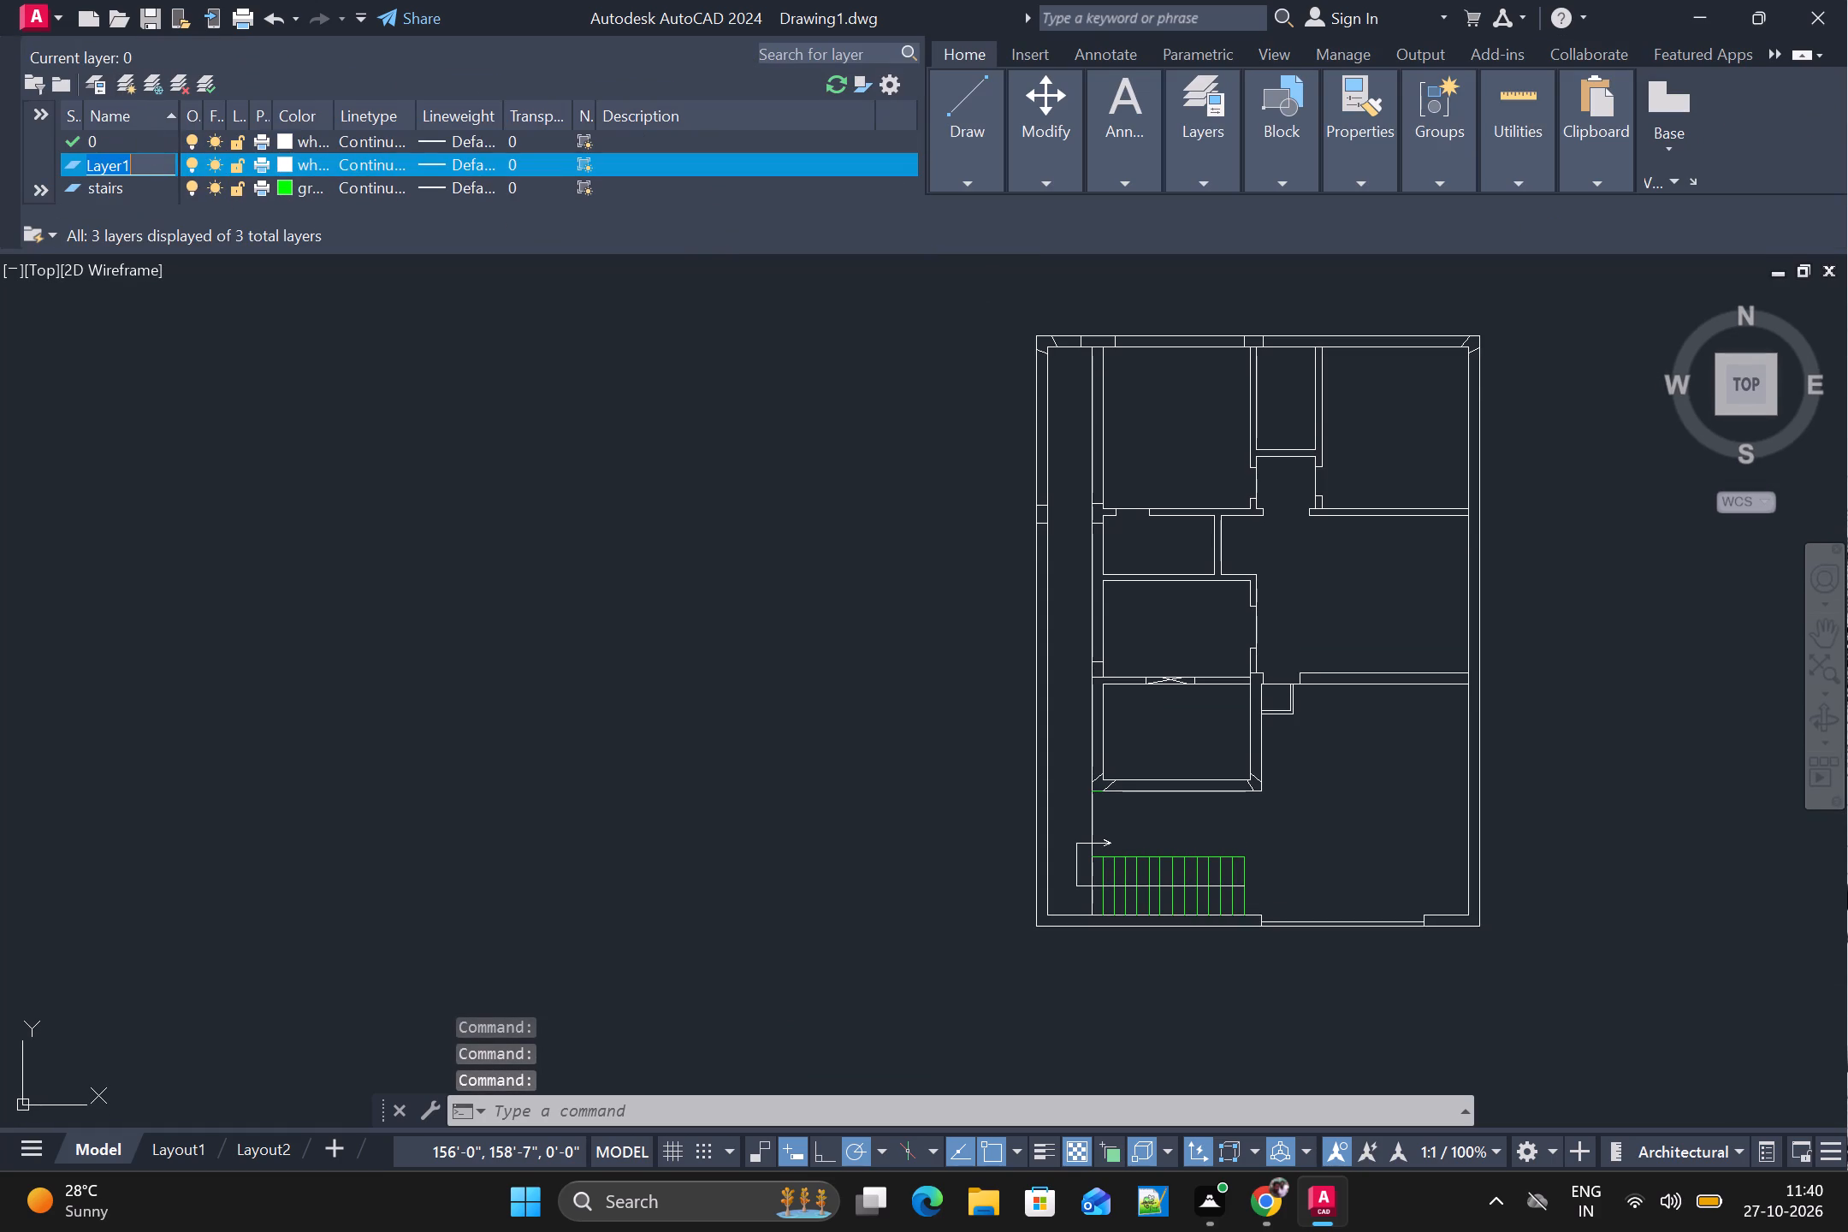
pyautogui.write('window')
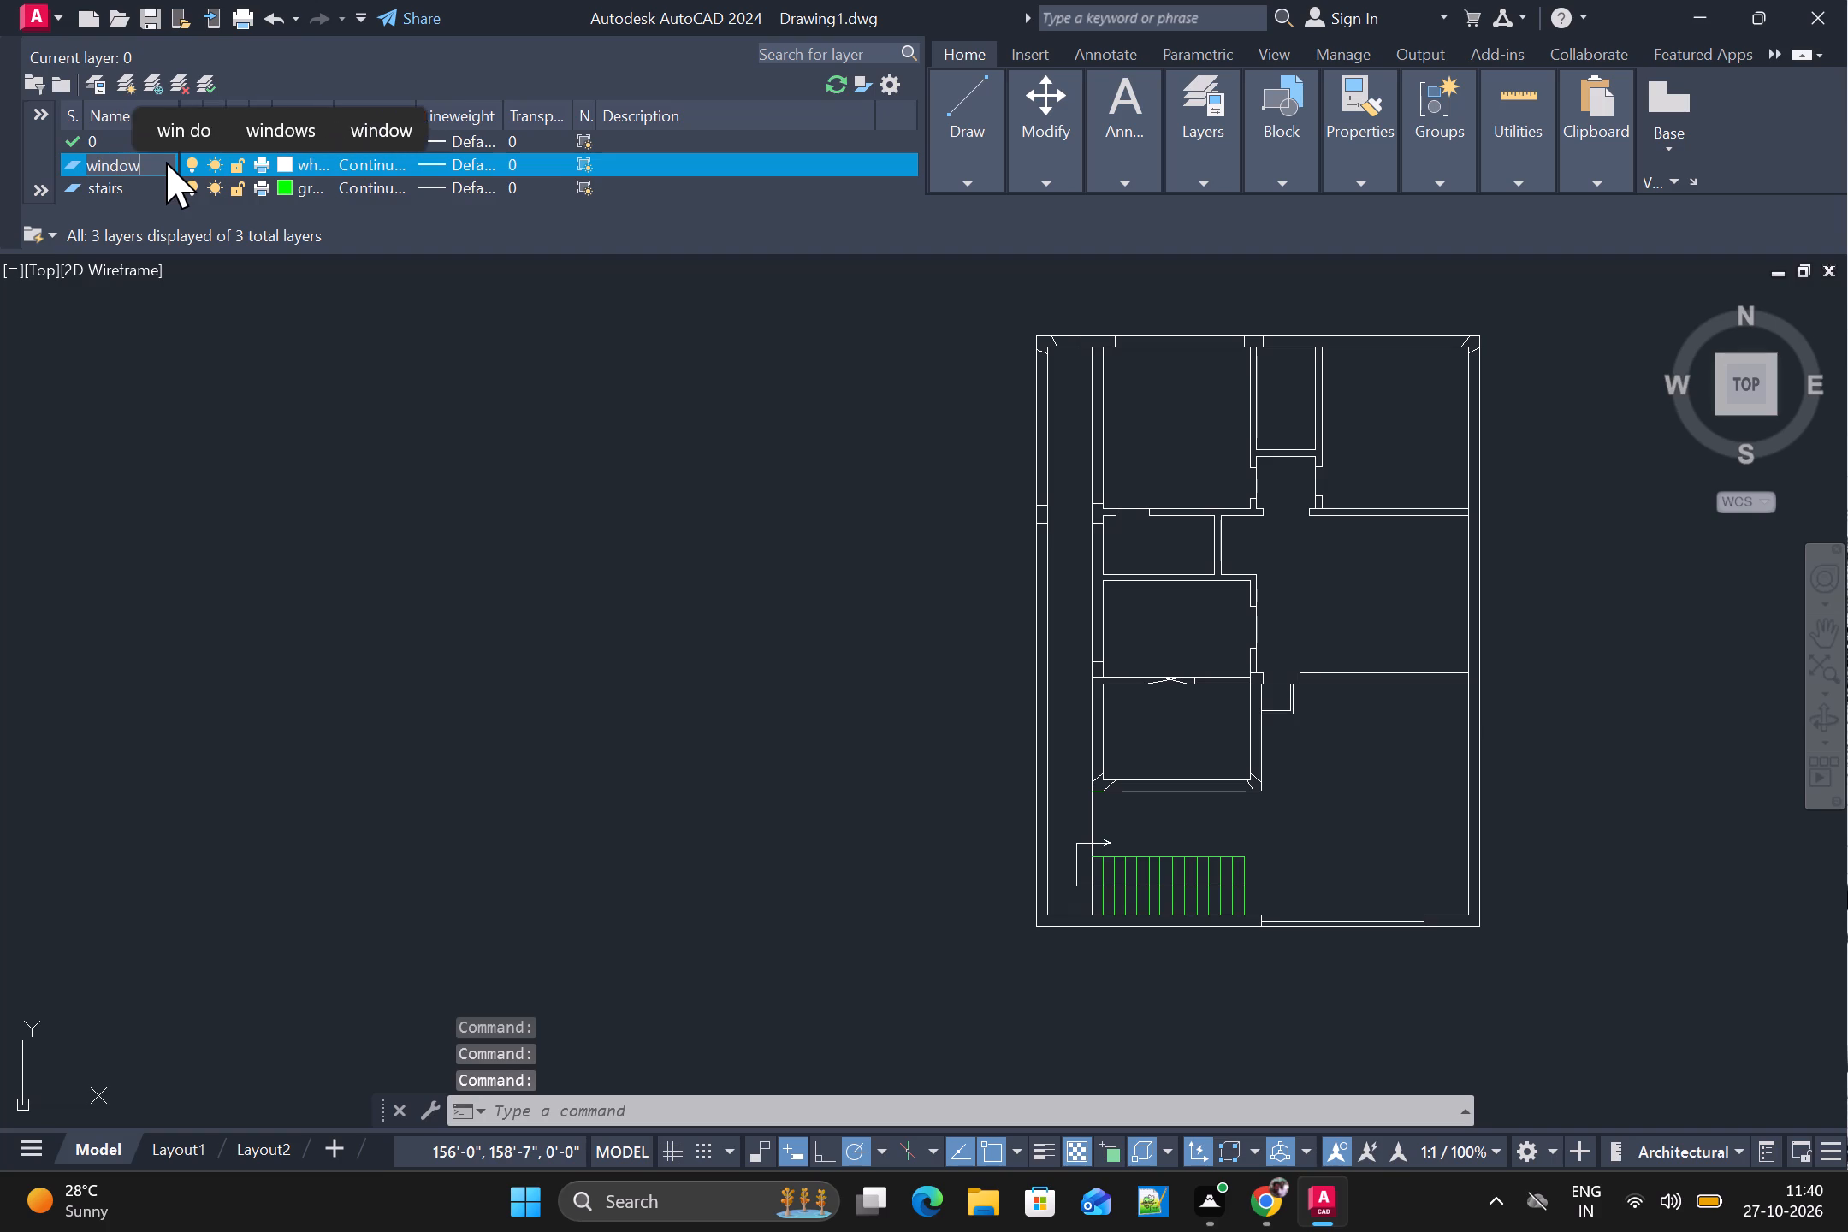
pyautogui.press('Return')
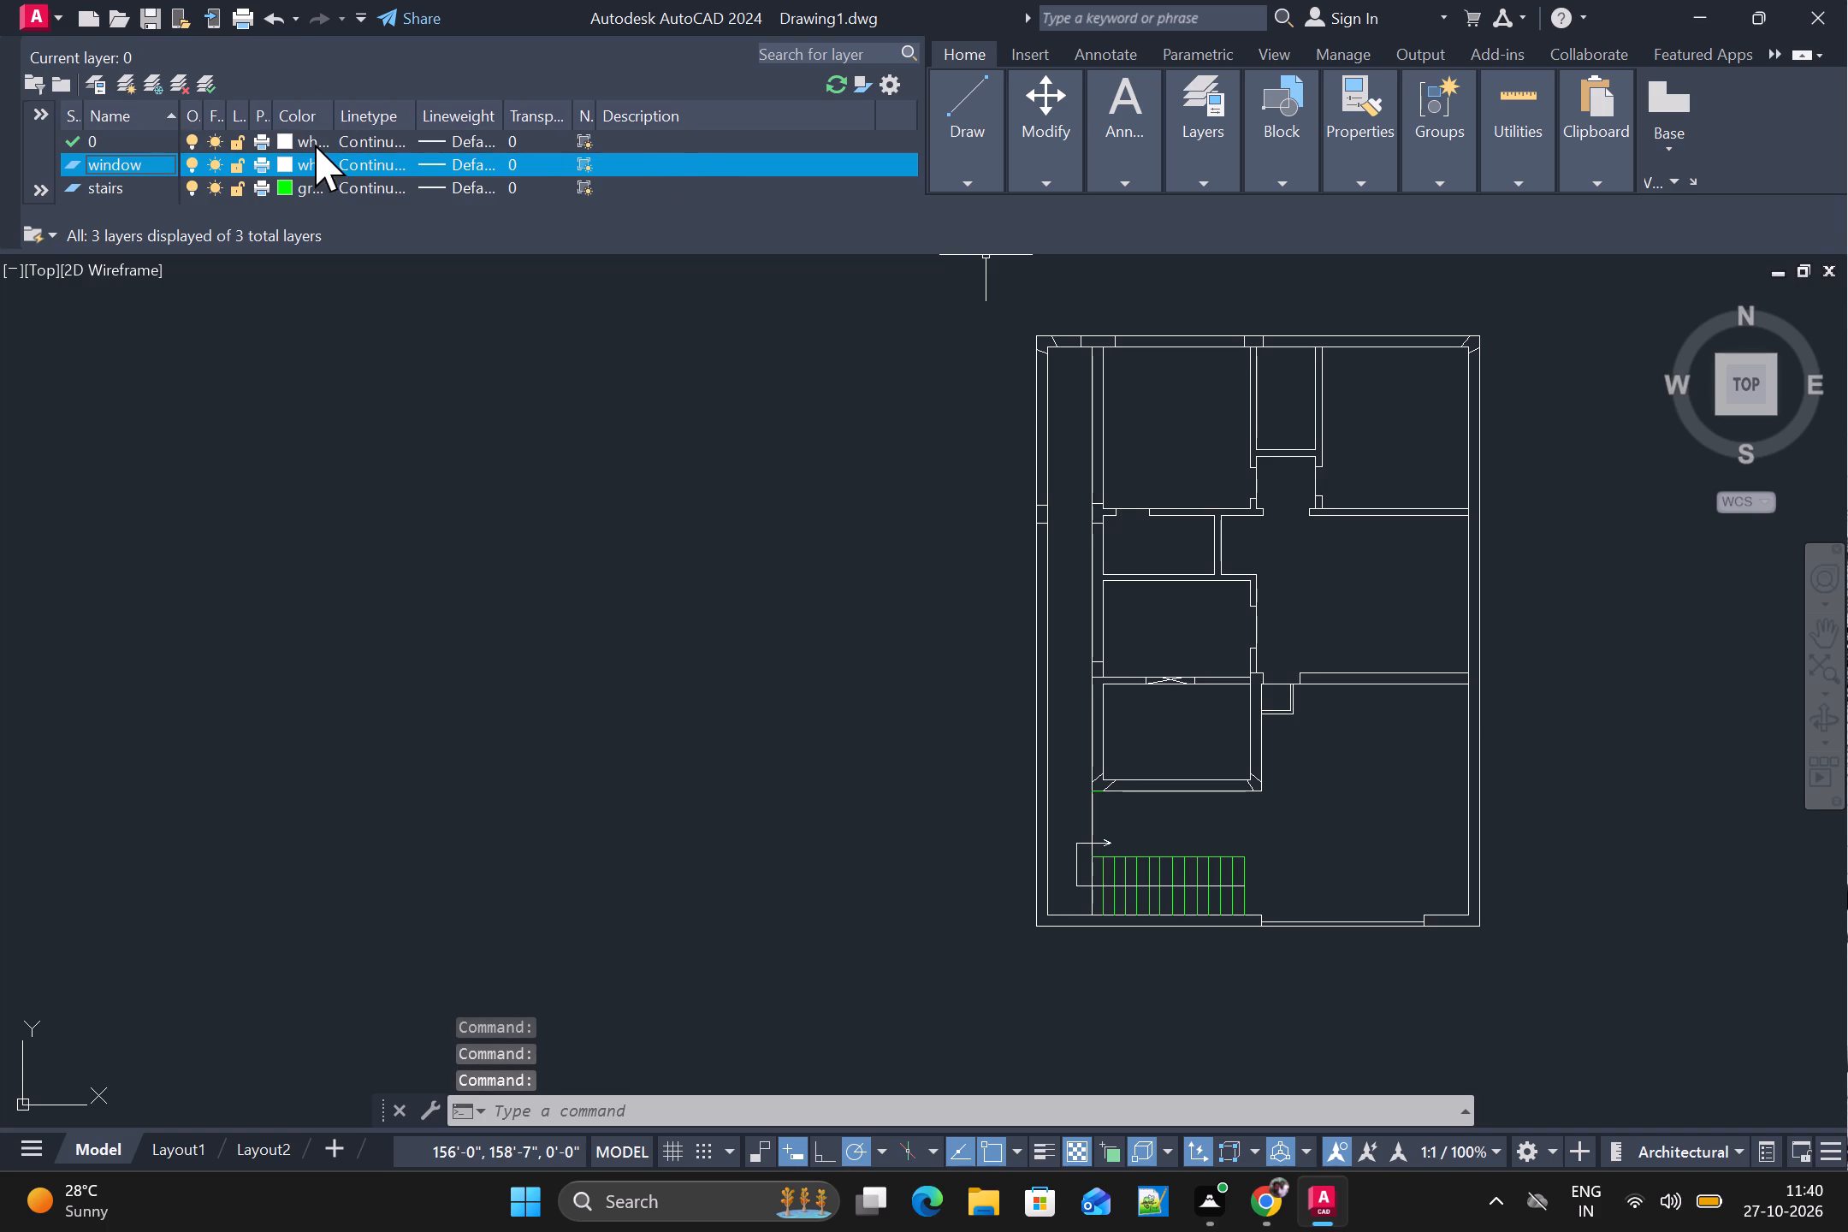
pyautogui.keyDown('alt'); pyautogui.click(298, 164); pyautogui.keyUp('alt')
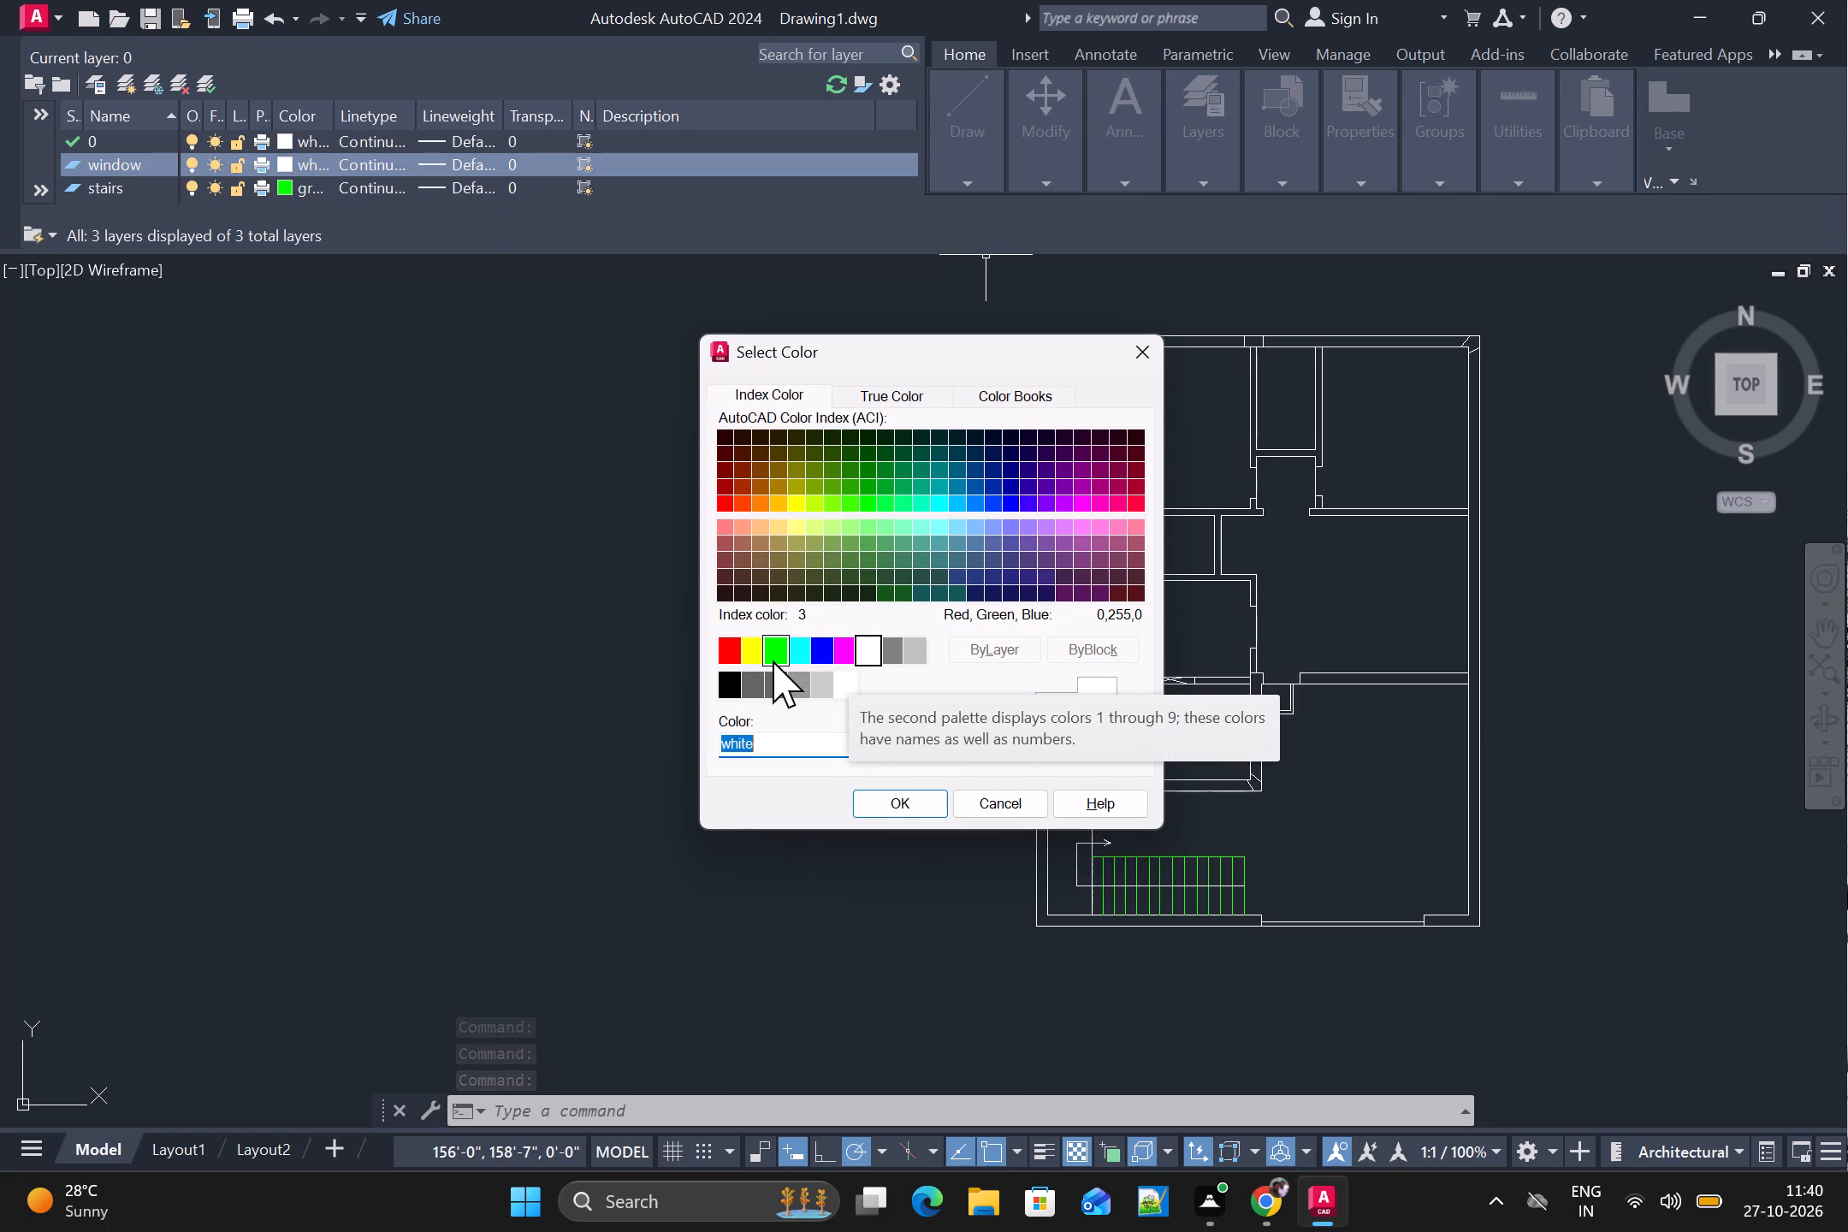
pyautogui.keyDown('alt'); pyautogui.click(805, 660); pyautogui.keyUp('alt')
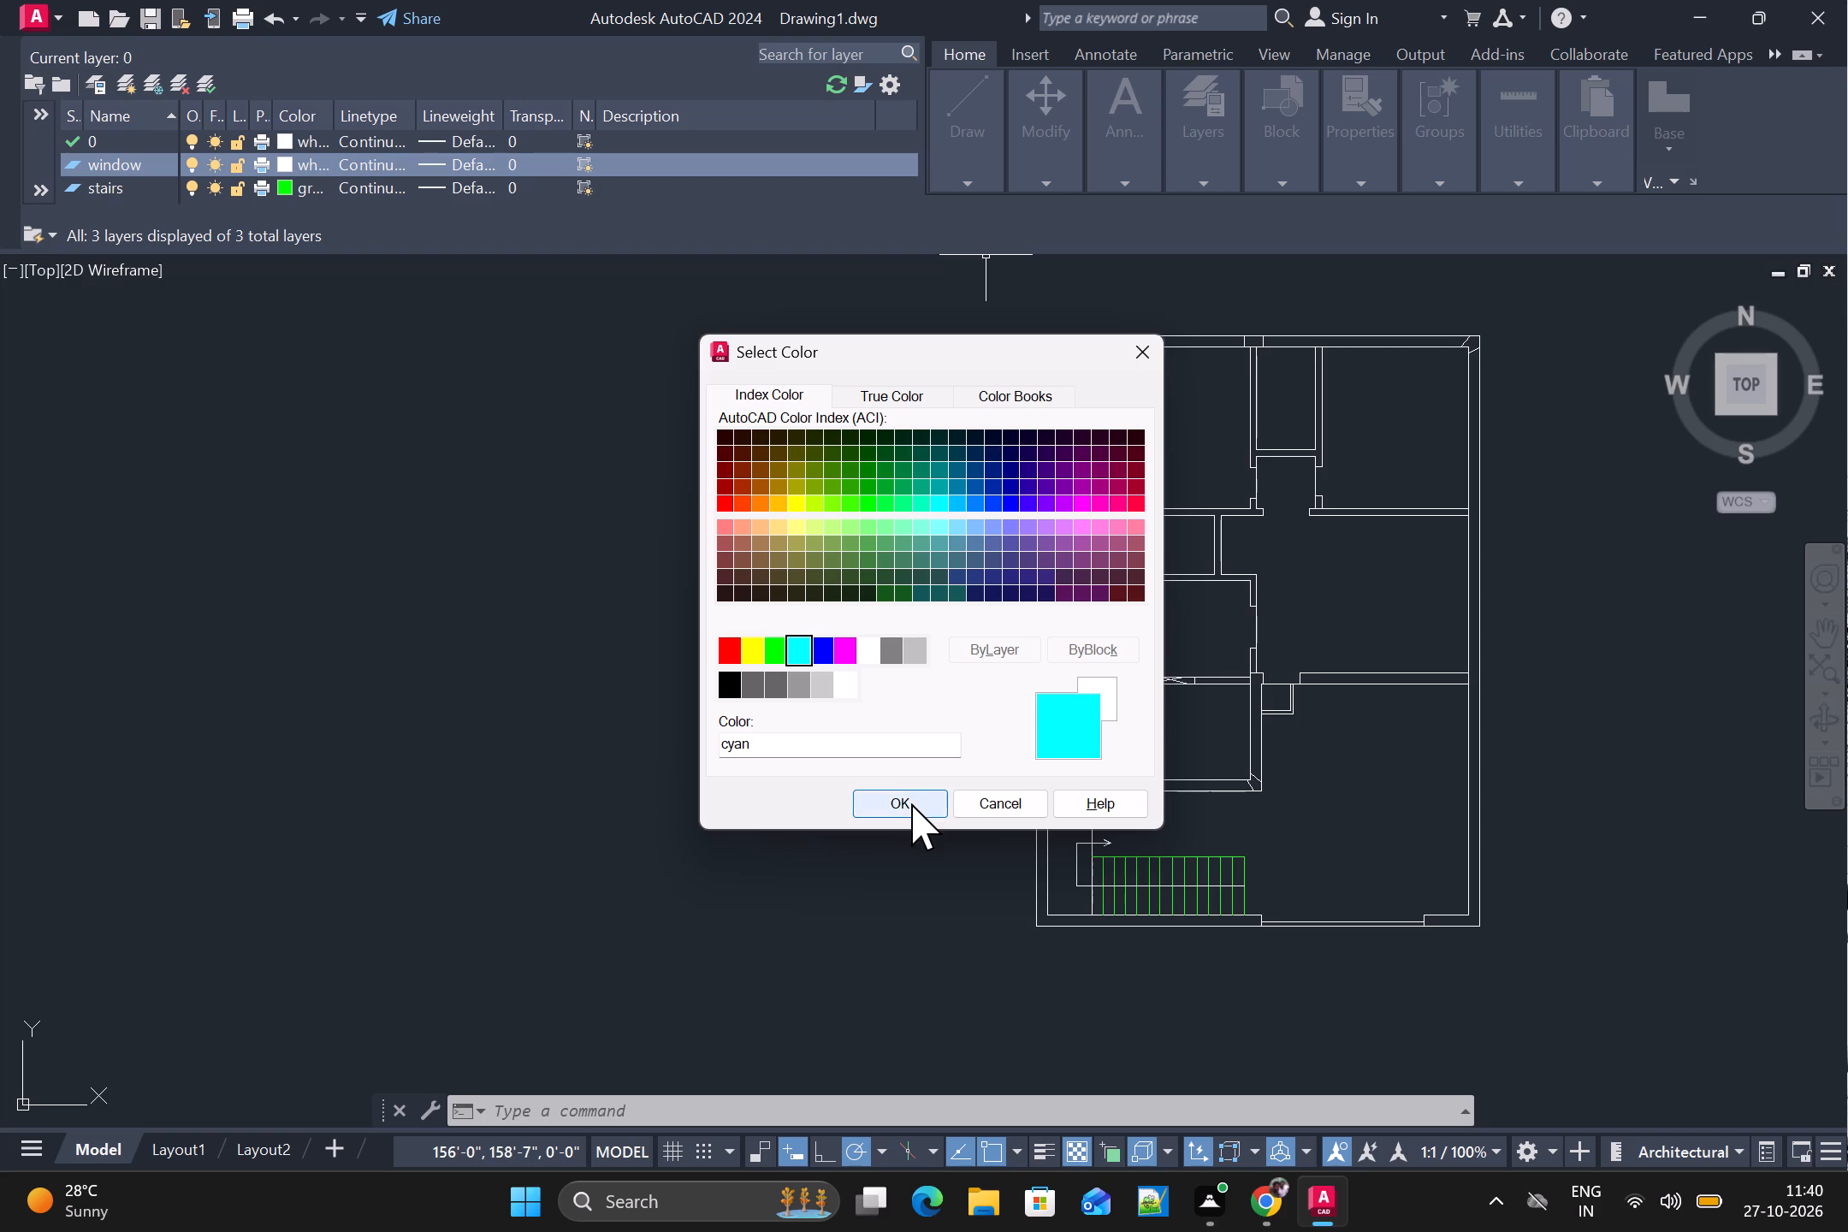
pyautogui.keyDown('alt'); pyautogui.click(911, 803); pyautogui.keyUp('alt')
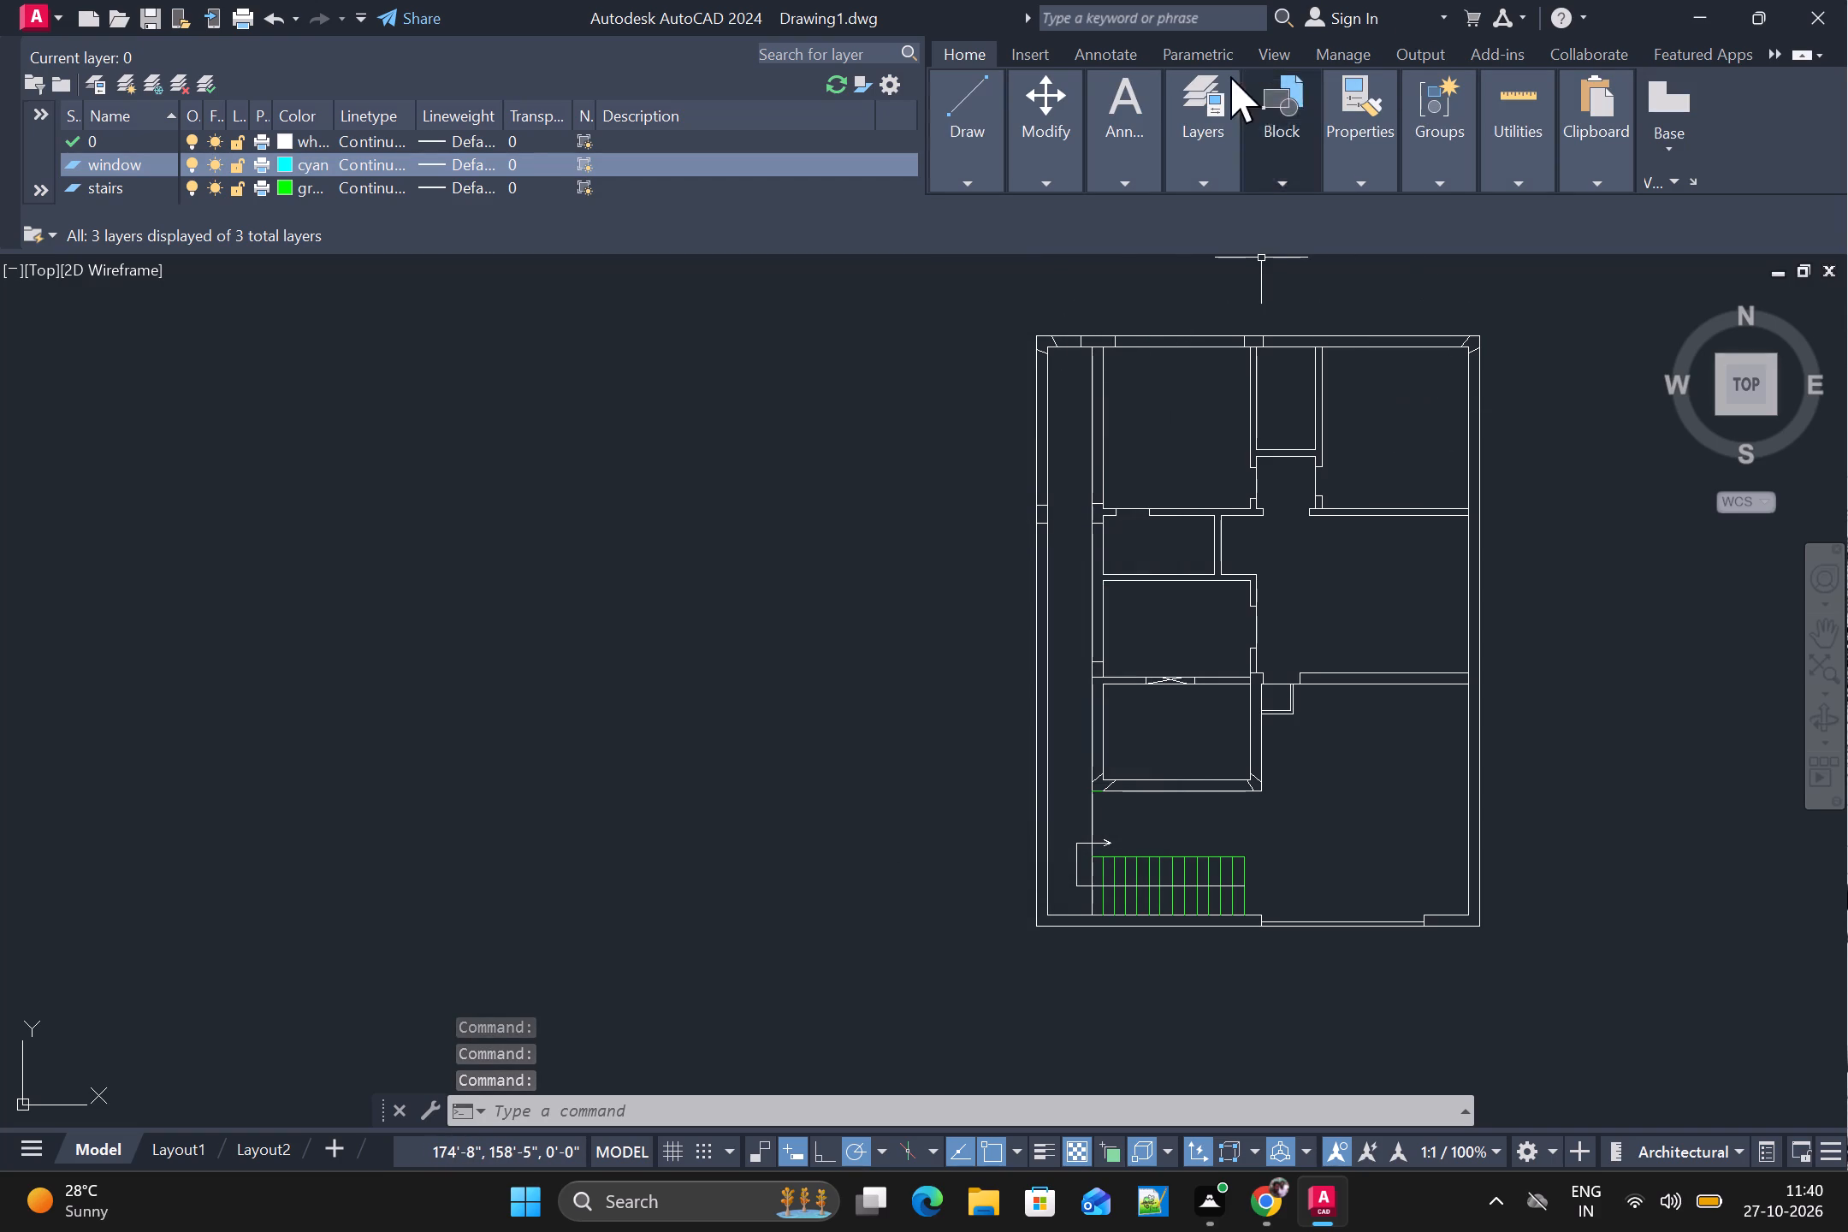
pyautogui.keyDown('alt'); pyautogui.click(5, 44); pyautogui.keyUp('alt')
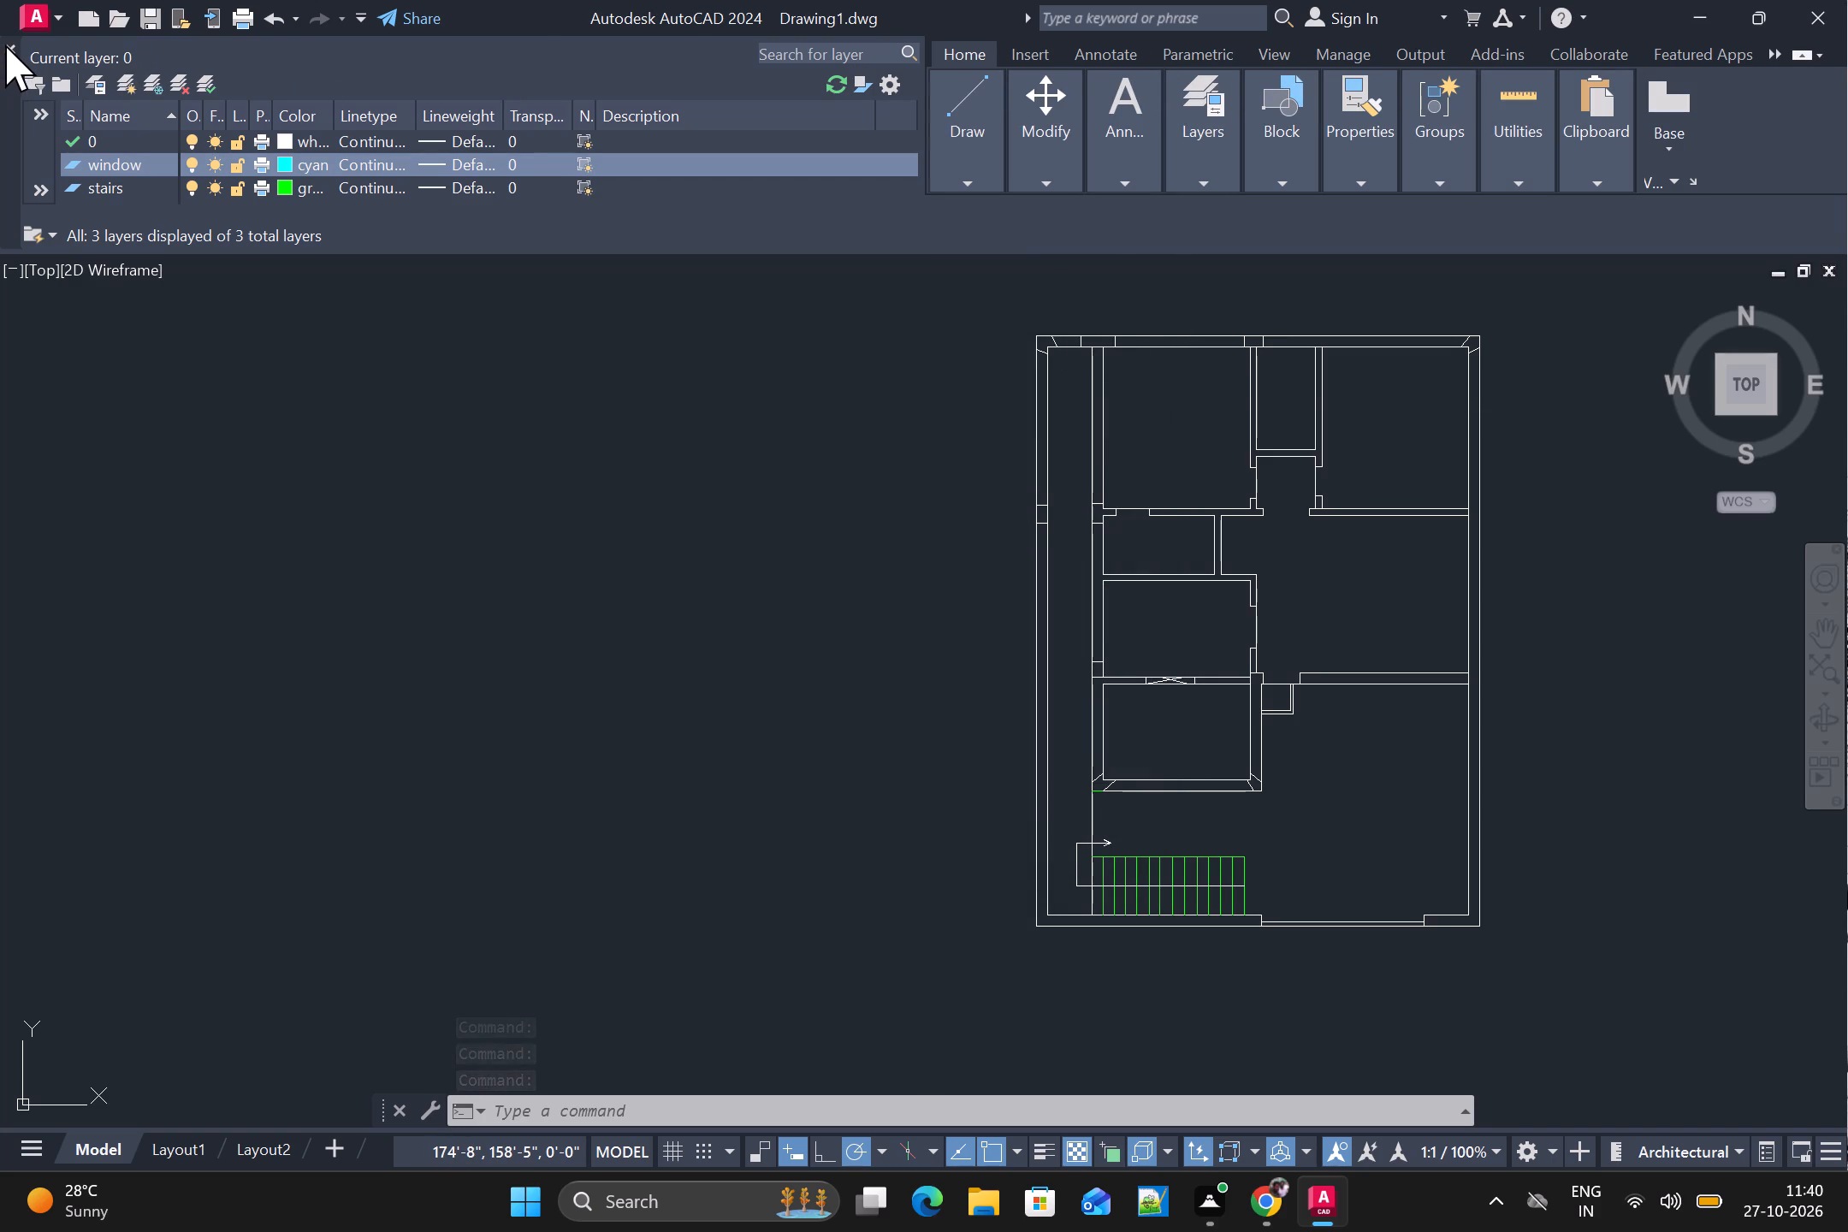
pyautogui.keyDown('alt'); pyautogui.click(911, 87); pyautogui.keyUp('alt')
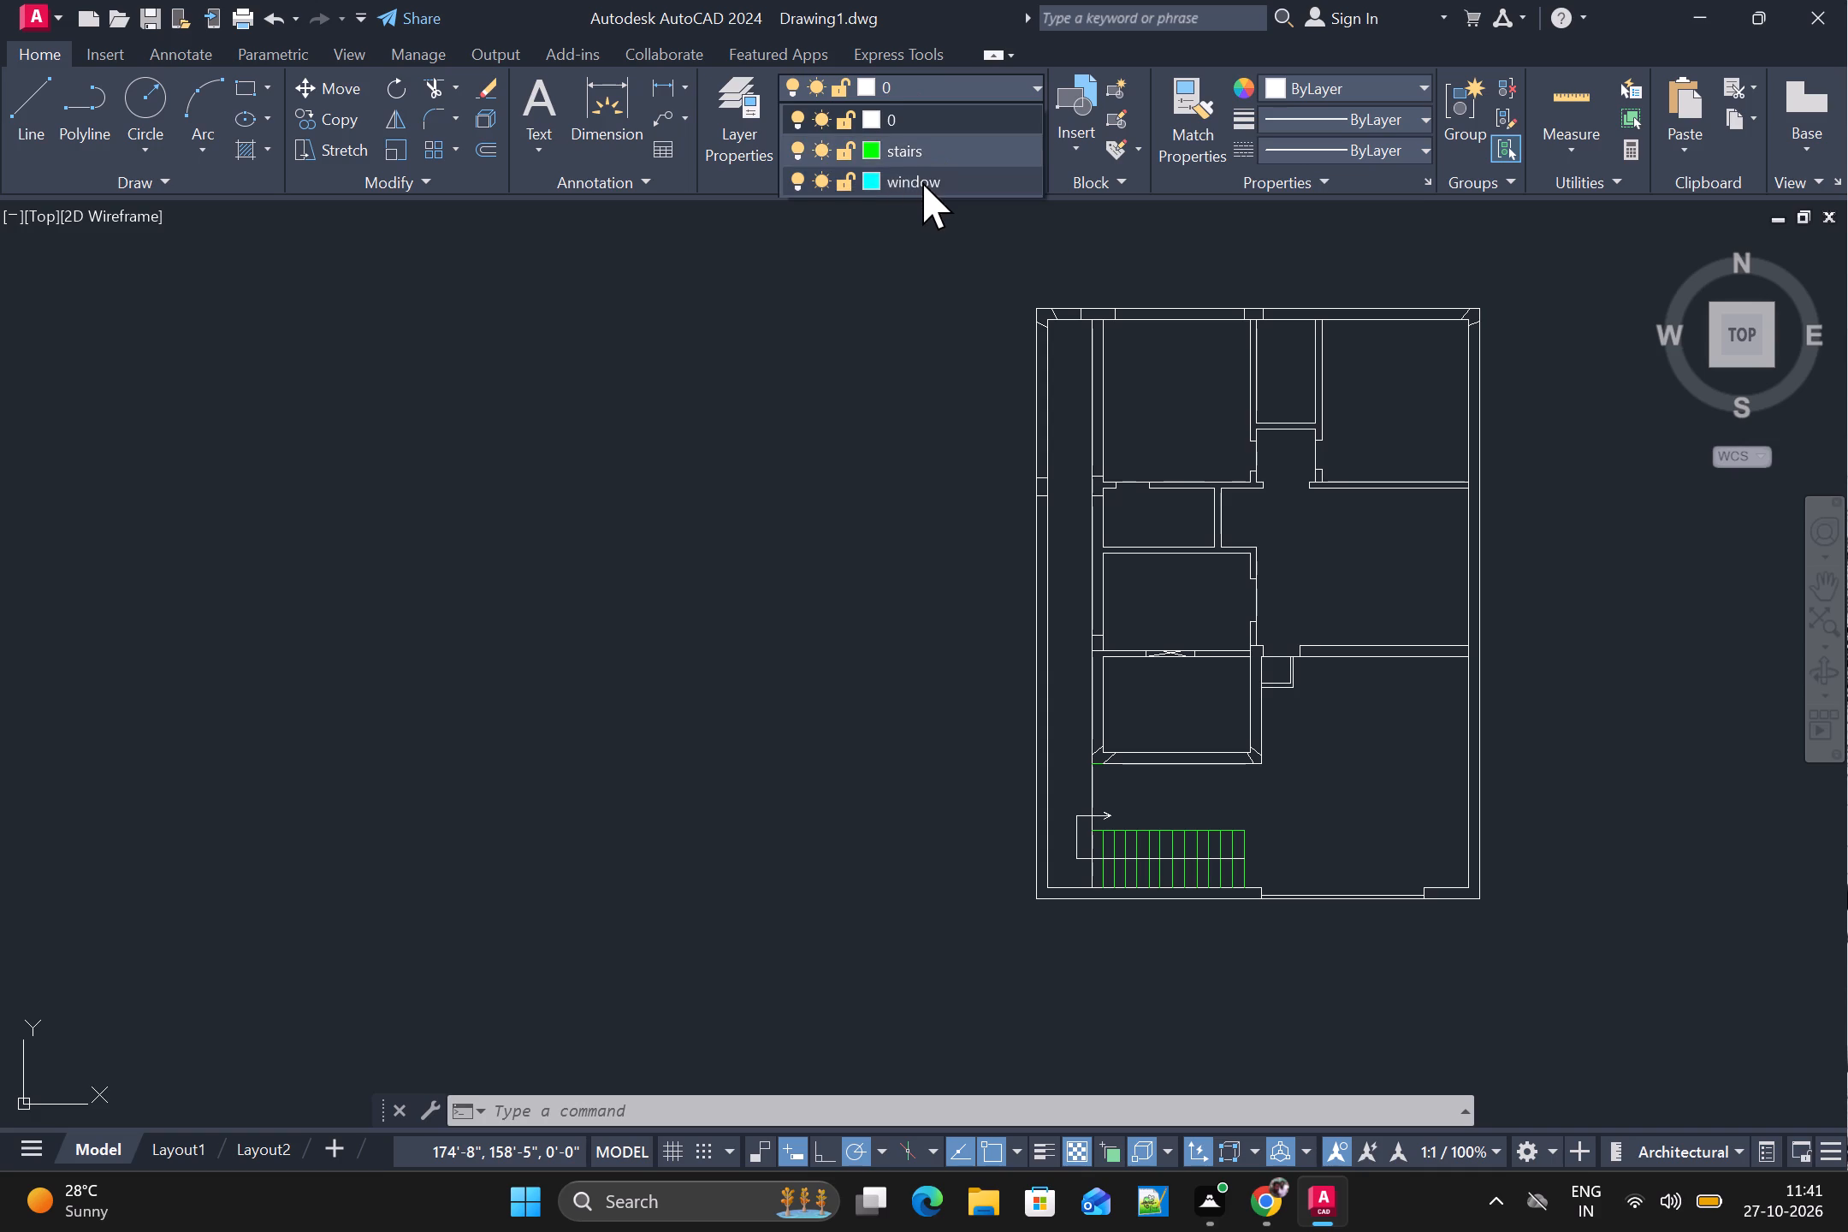
pyautogui.keyDown('alt'); pyautogui.click(922, 182); pyautogui.keyUp('alt')
# Draw a closed rectangular window outline about 5'-2" long across the thickness of the northwest room's north wall.
pyautogui.press('l')
pyautogui.press('space')
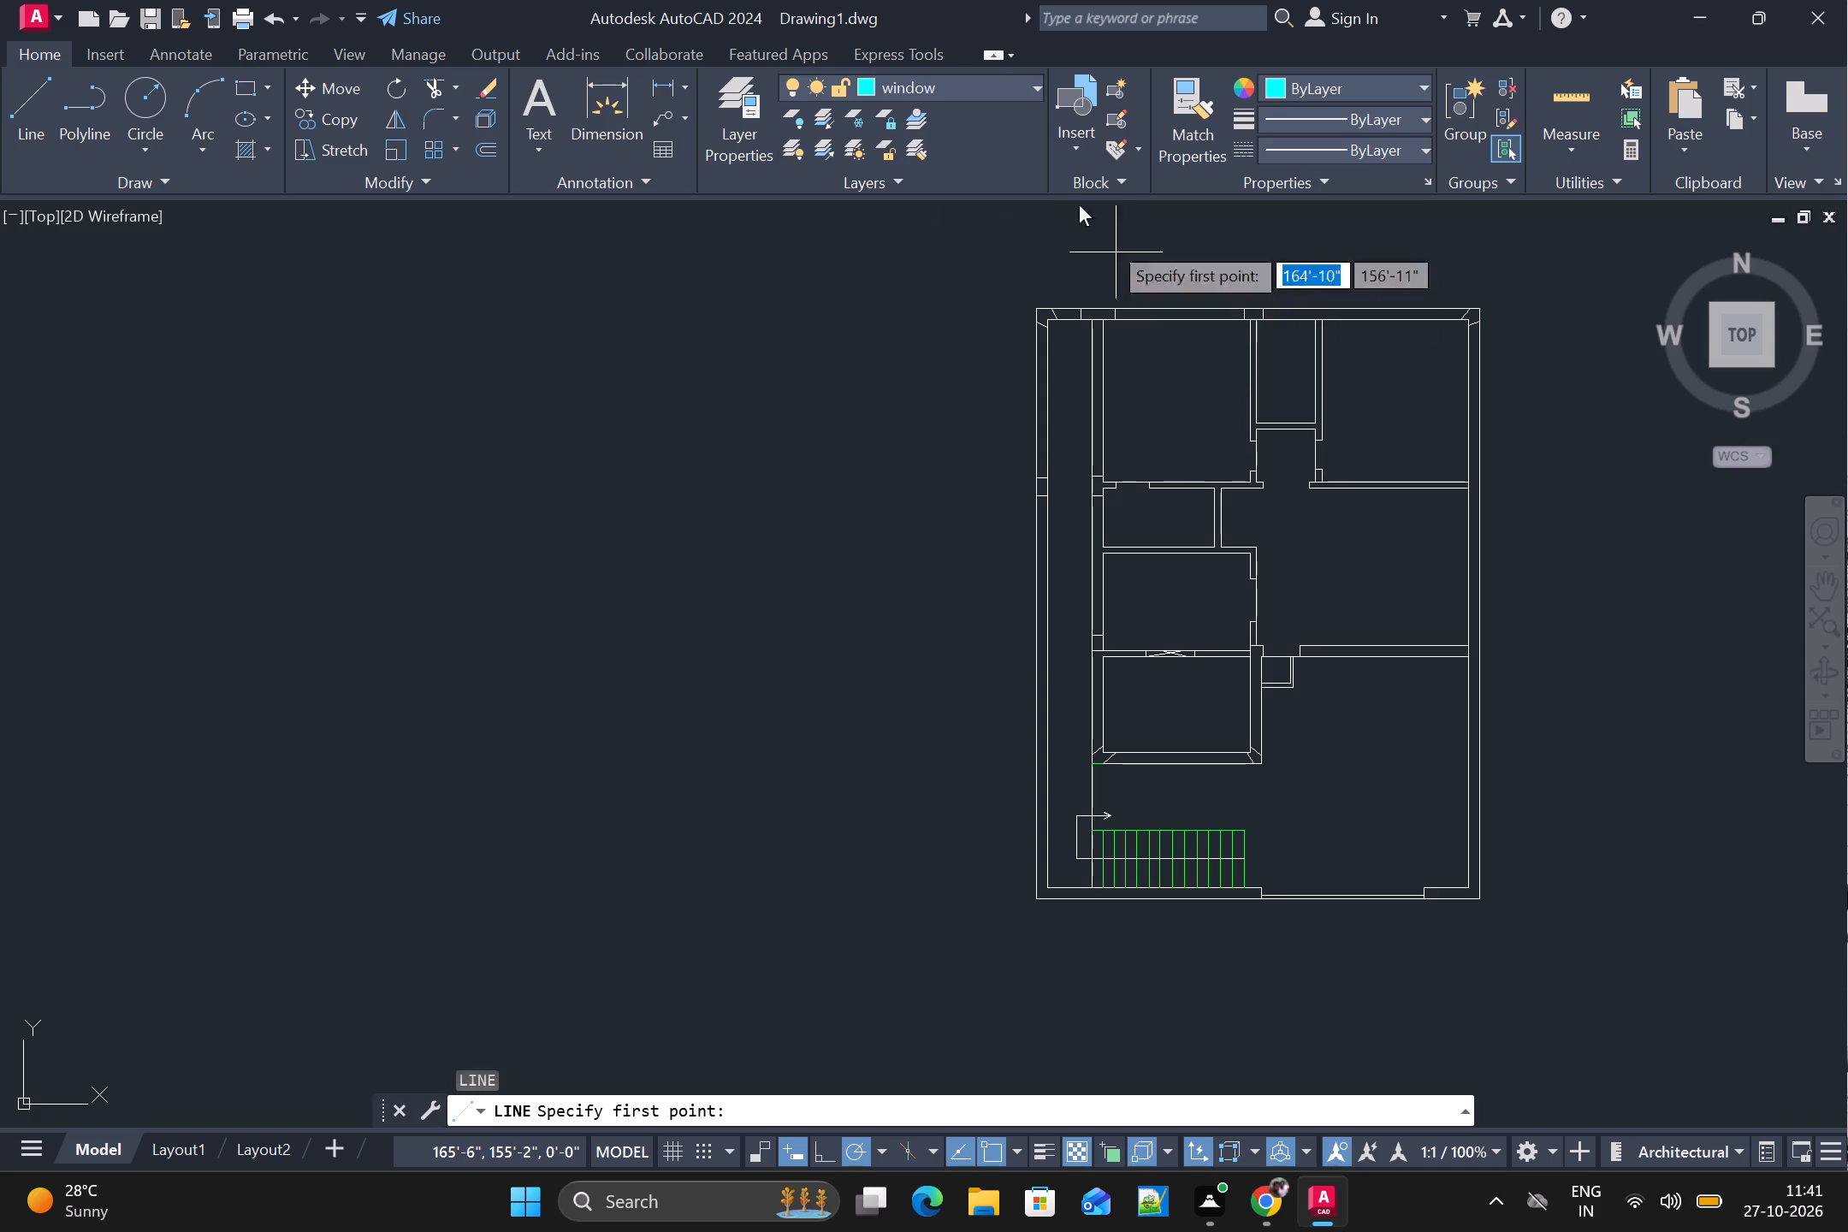
pyautogui.keyDown('alt'); pyautogui.scroll(2, 1154, 275); pyautogui.keyUp('alt')
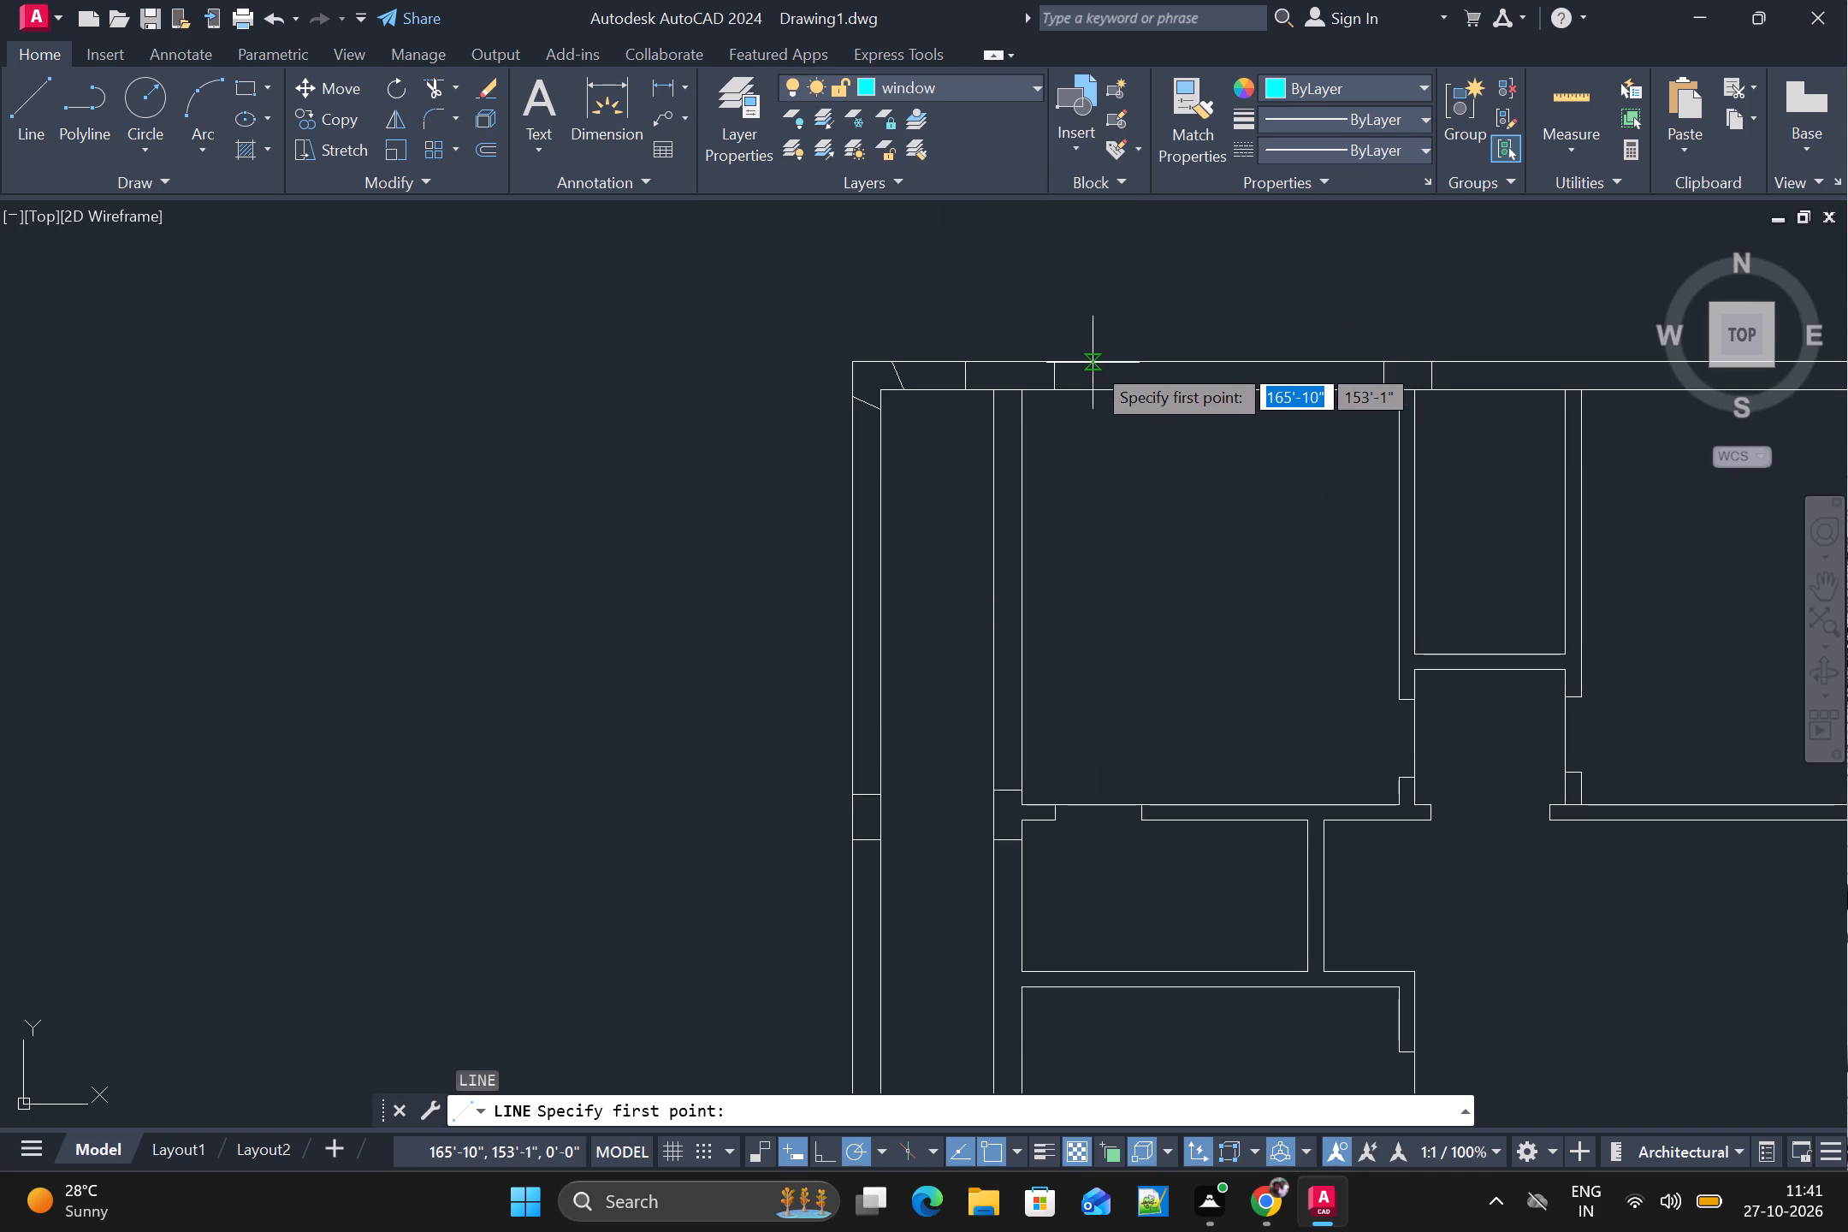
pyautogui.keyDown('alt'); pyautogui.click(1093, 363); pyautogui.keyUp('alt')
pyautogui.keyDown('alt'); pyautogui.click(1093, 396); pyautogui.keyUp('alt')
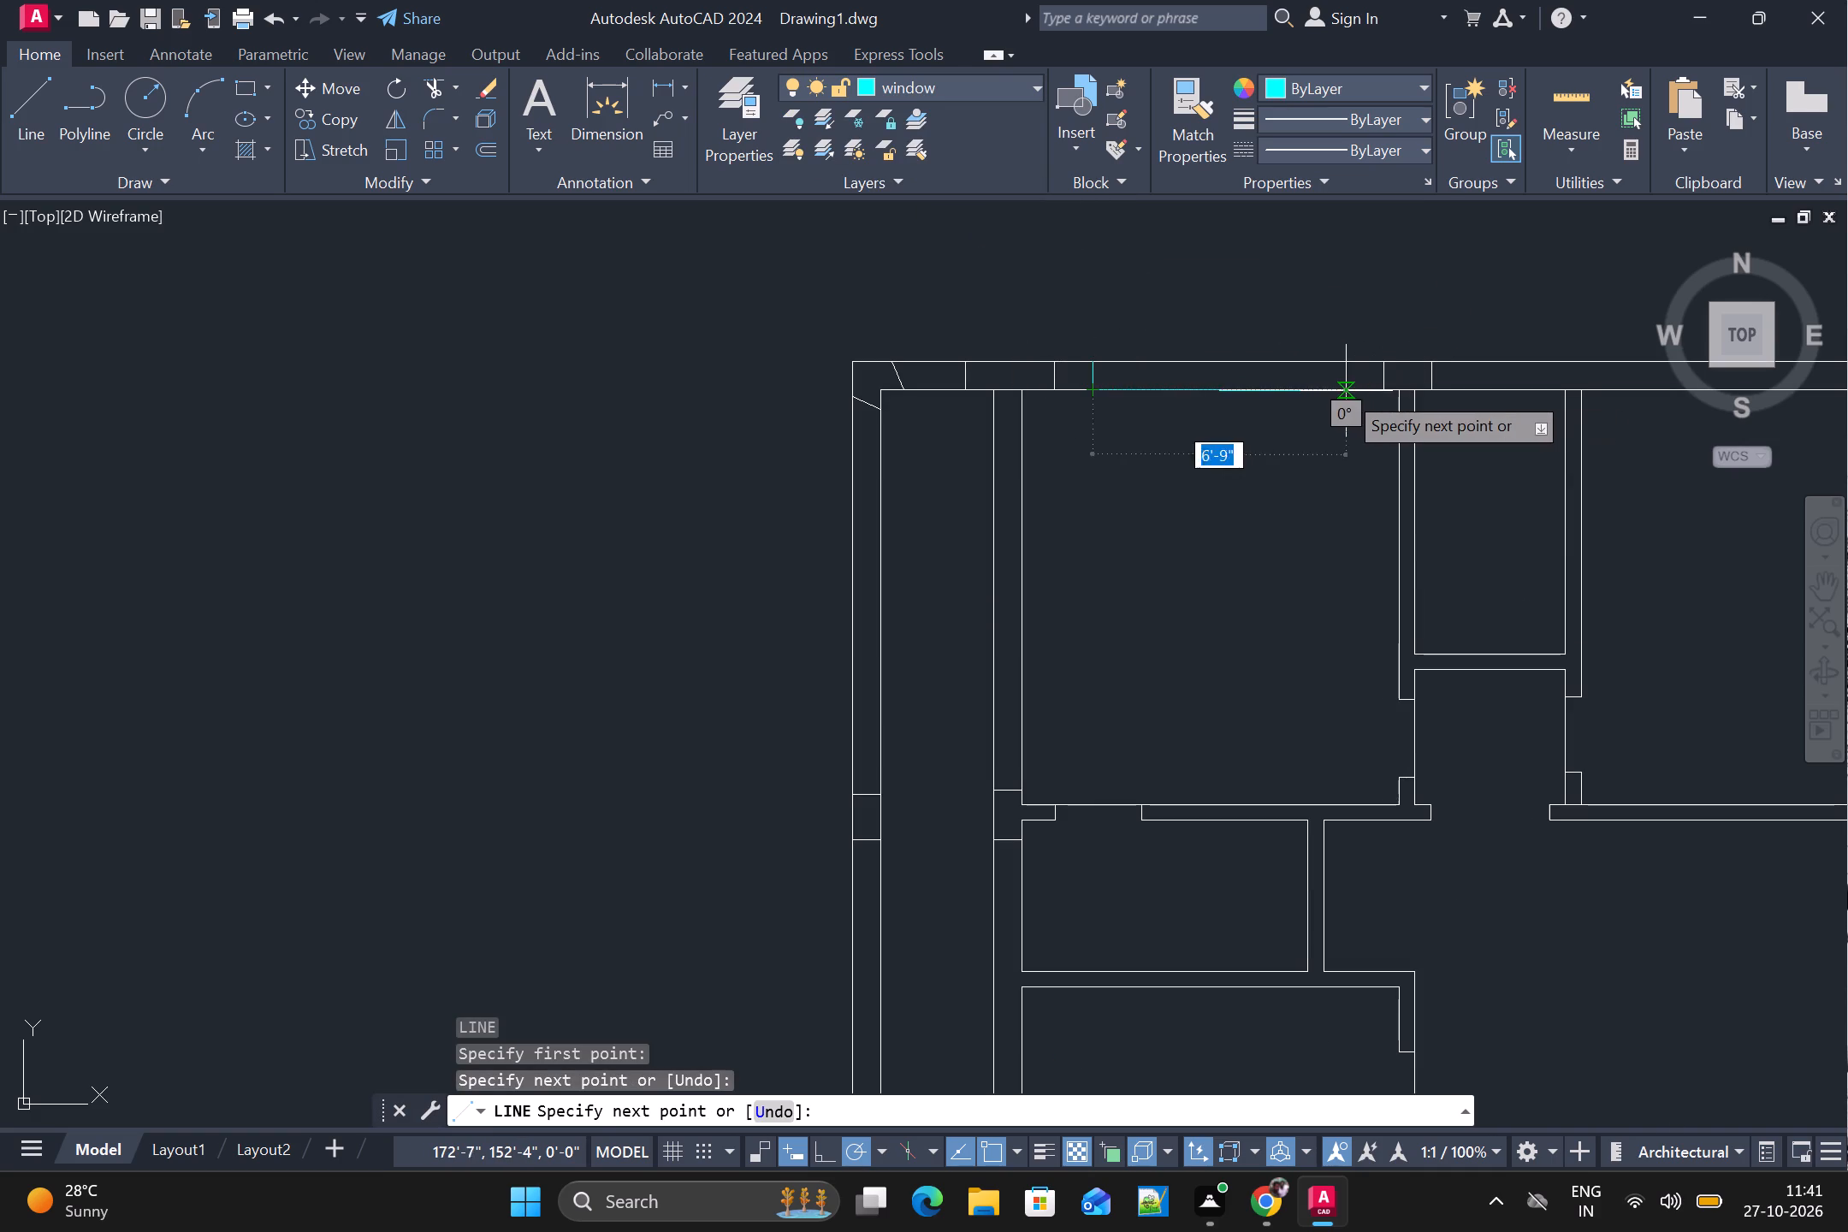
pyautogui.keyDown('alt'); pyautogui.scroll(2, 1344, 391); pyautogui.keyUp('alt')
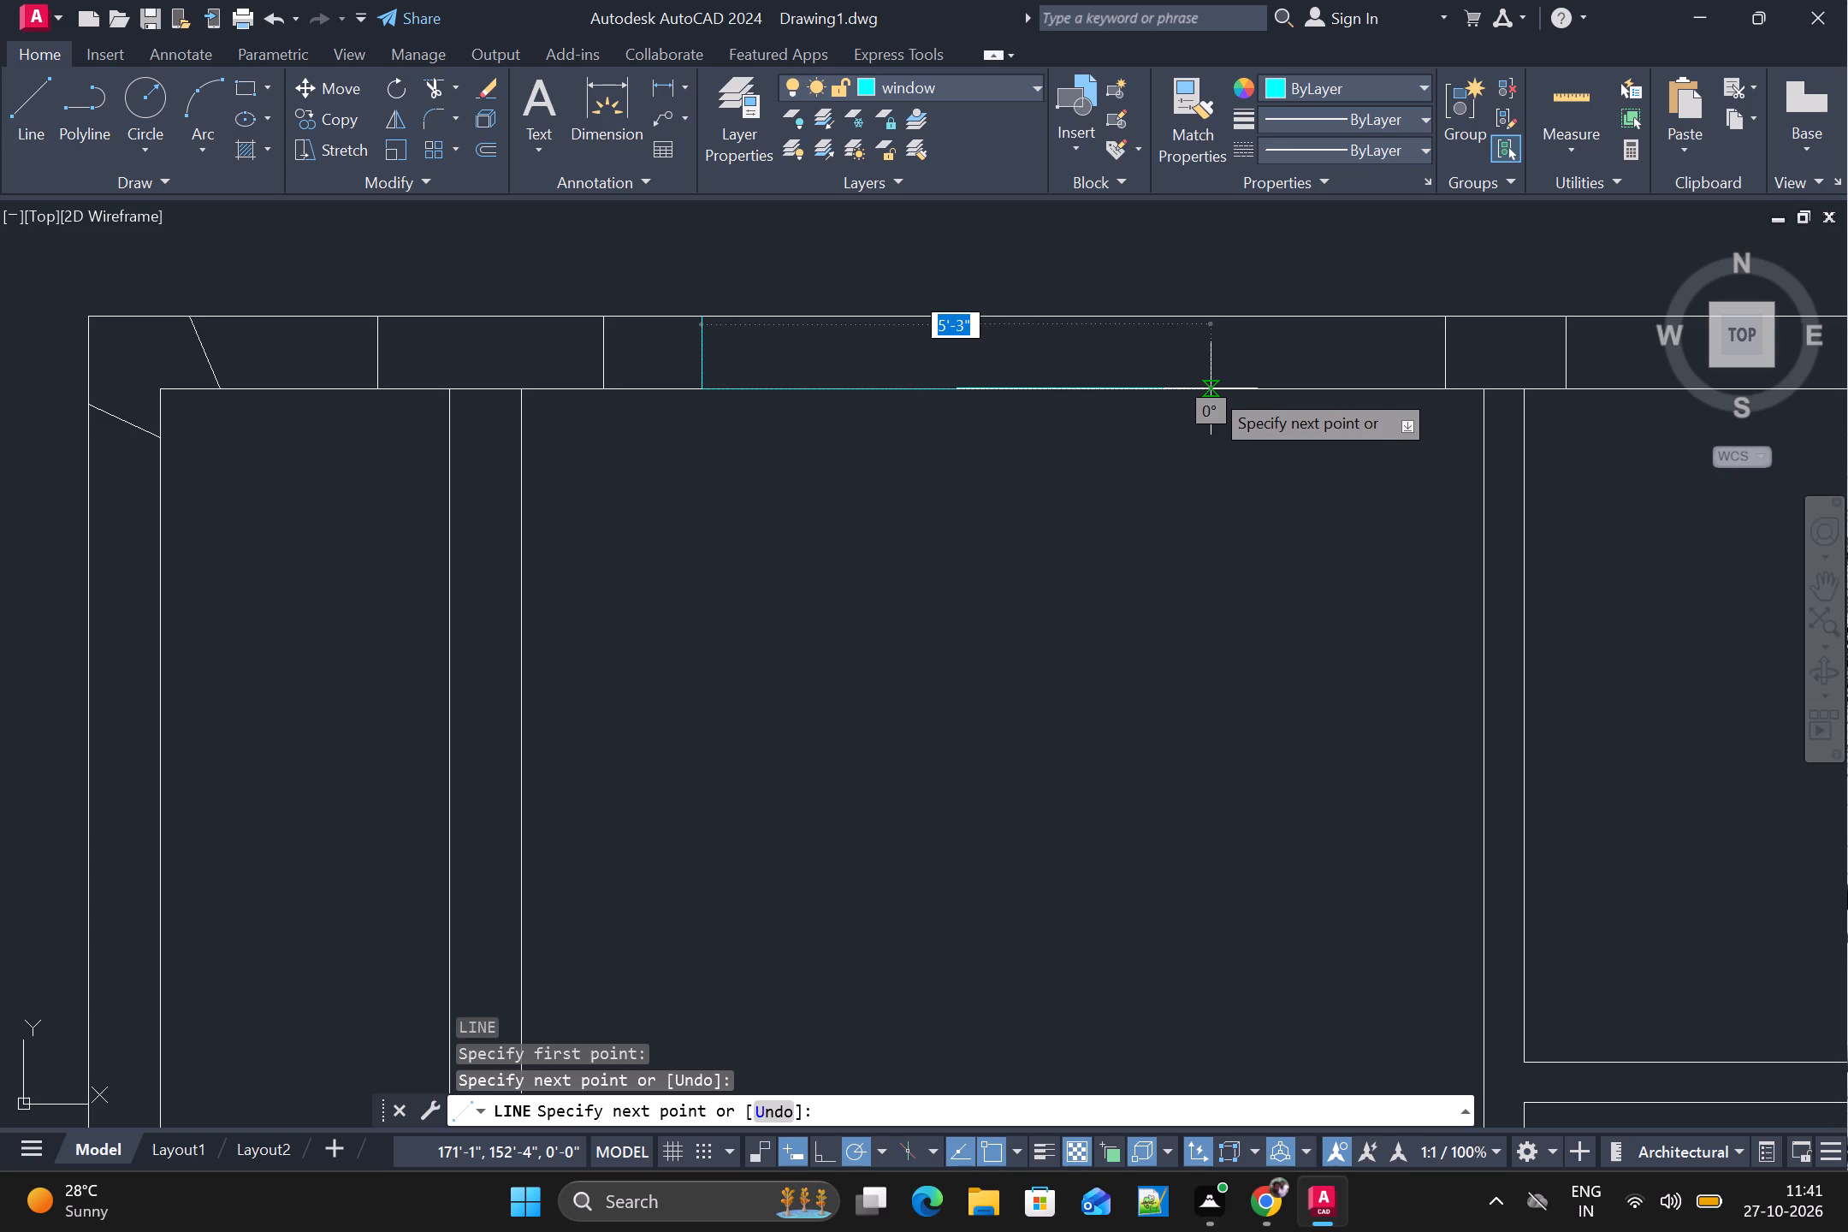
pyautogui.keyDown('alt'); pyautogui.click(1195, 388); pyautogui.keyUp('alt')
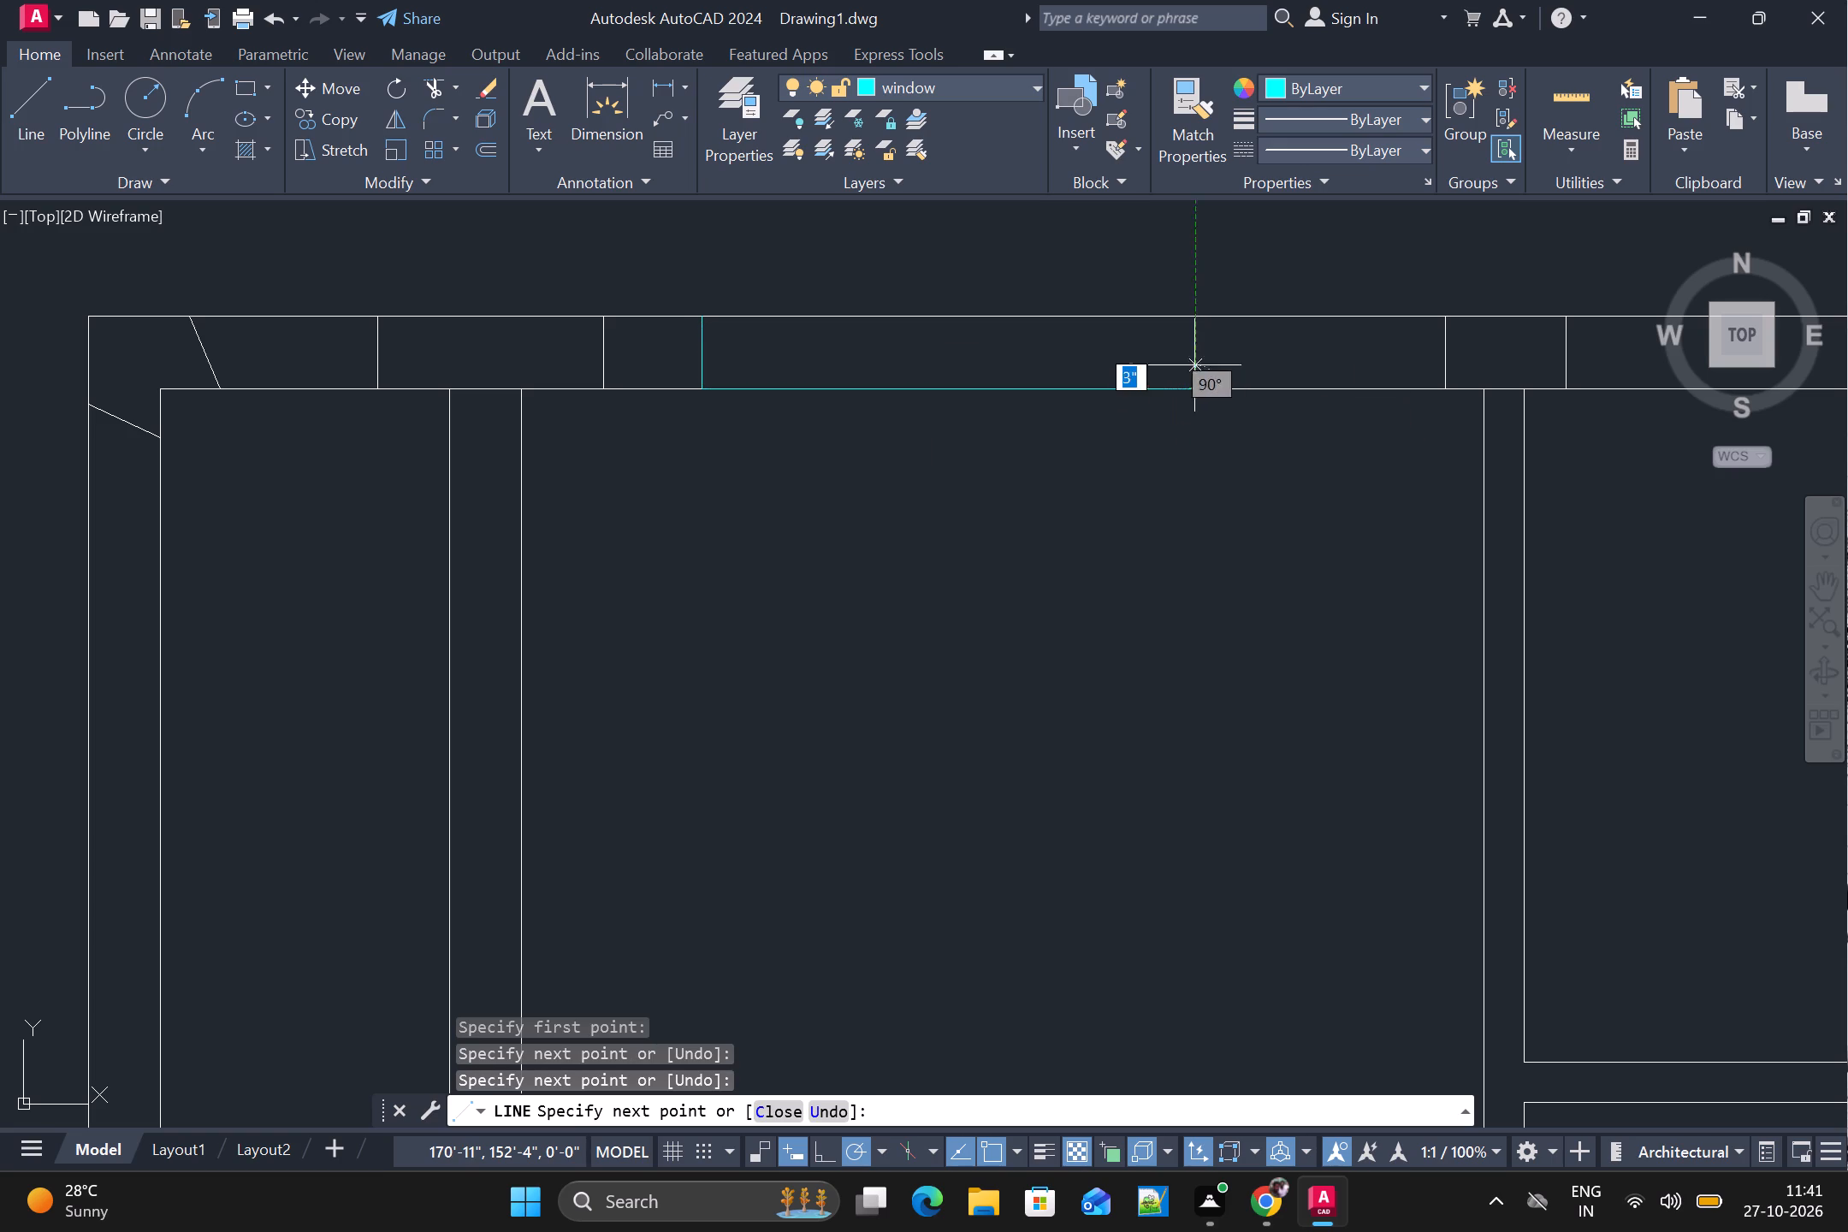
pyautogui.keyDown('alt'); pyautogui.click(1194, 312); pyautogui.keyUp('alt')
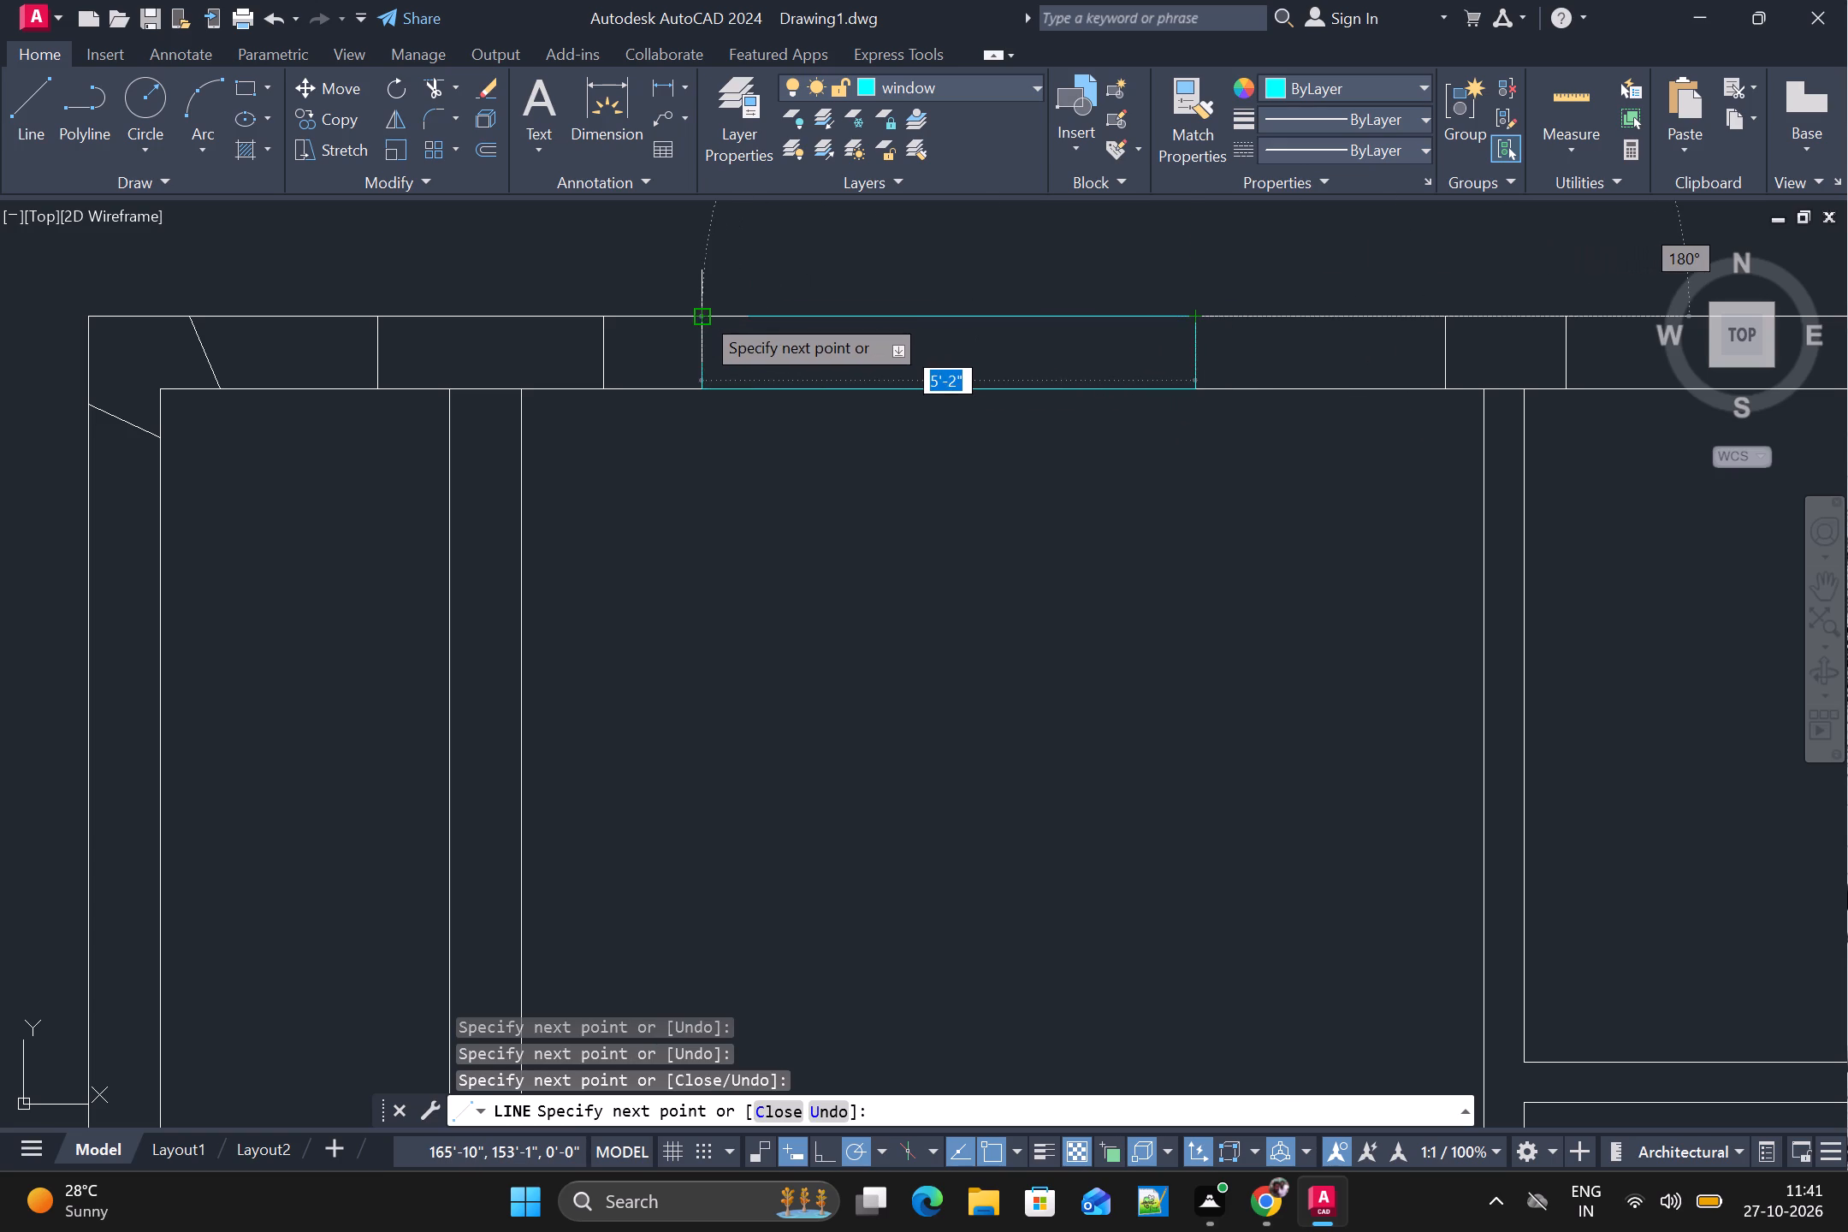
pyautogui.keyDown('alt'); pyautogui.click(702, 313); pyautogui.keyUp('alt')
pyautogui.press('space')
# Draw a closed rectangular window outline about 2' long in the north wall of the small room between the two northern rooms.
pyautogui.keyDown('alt'); pyautogui.scroll(-2, 1116, 340); pyautogui.keyUp('alt')
pyautogui.keyDown('alt'); pyautogui.moveTo(1416, 500); pyautogui.dragTo(1134, 553, button='middle'); pyautogui.keyUp('alt')
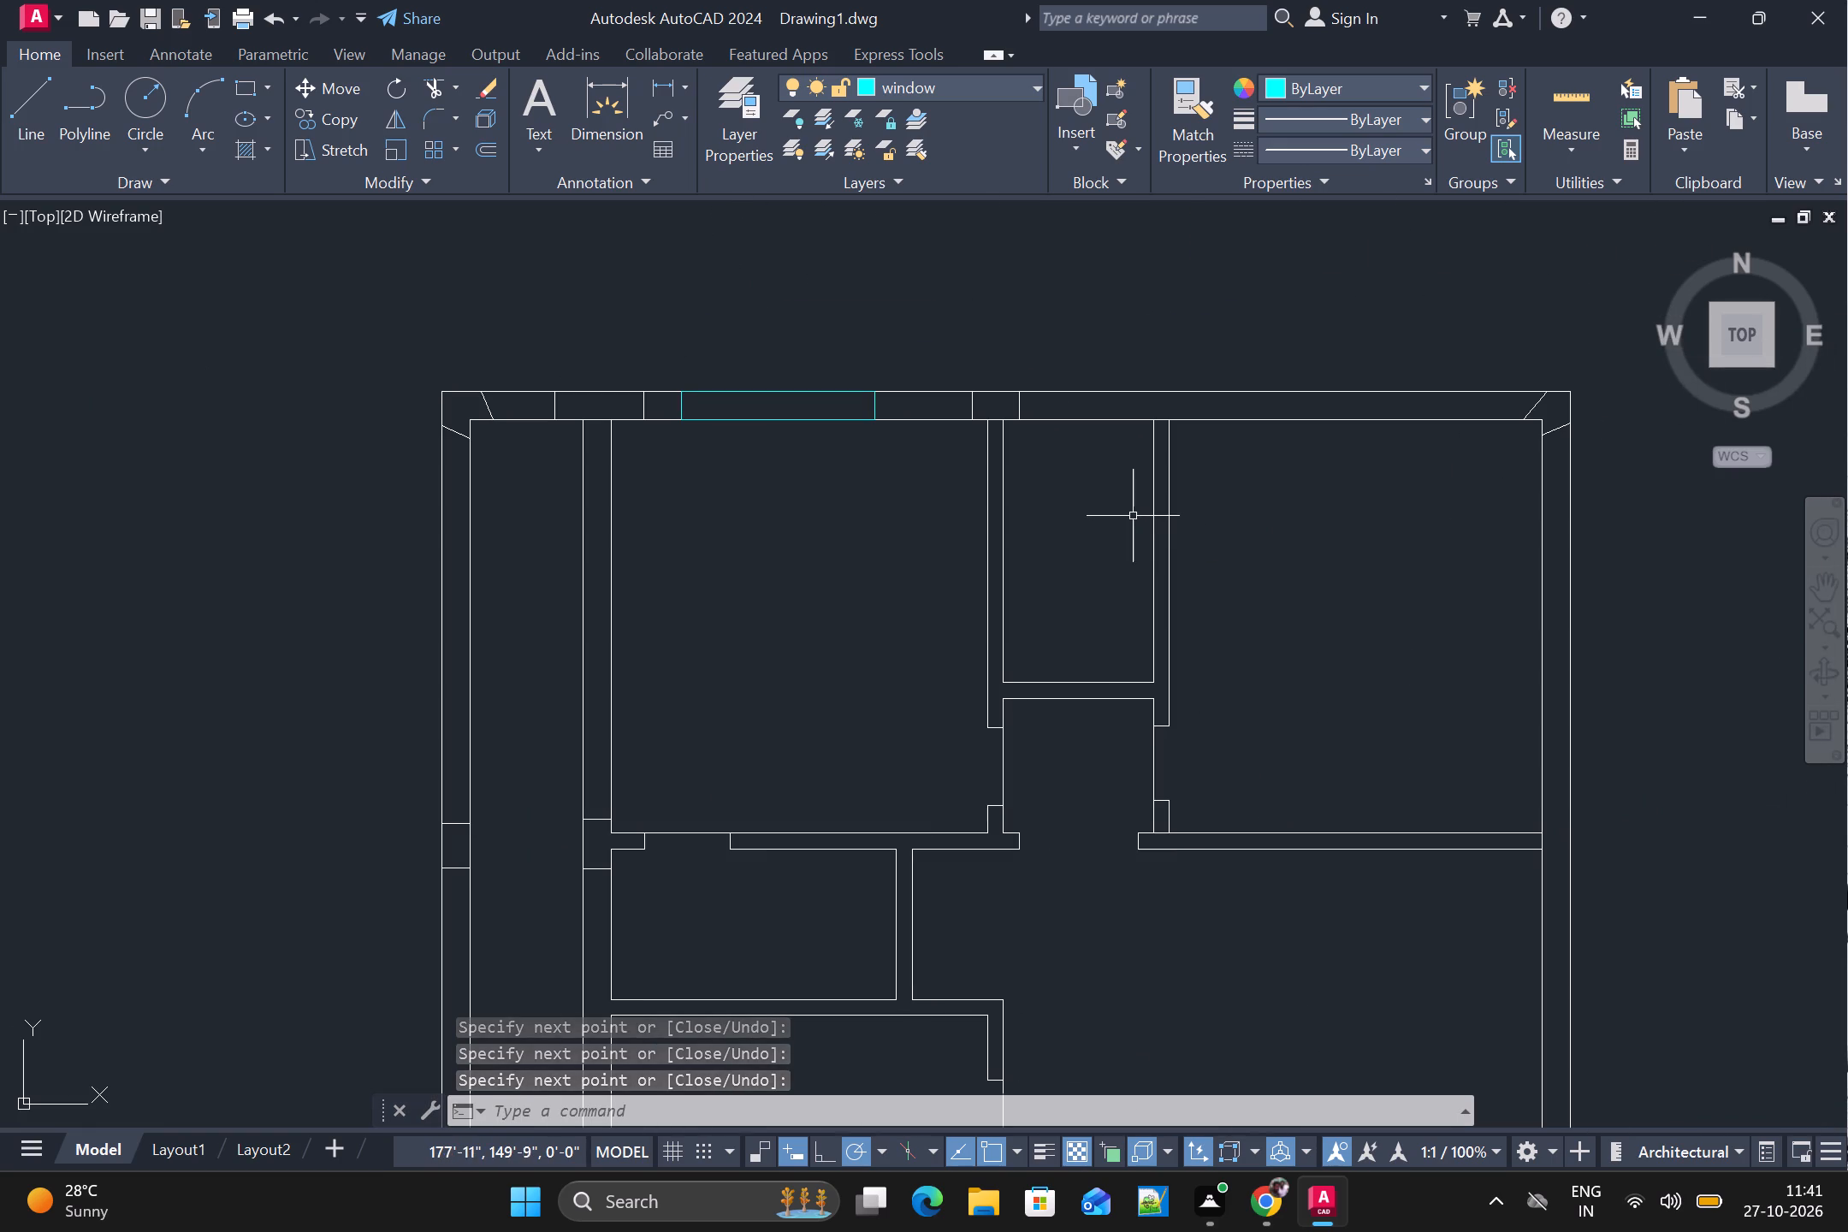
pyautogui.press('space')
pyautogui.keyDown('alt'); pyautogui.scroll(1, 1042, 383); pyautogui.keyUp('alt')
pyautogui.keyDown('alt'); pyautogui.click(1056, 397); pyautogui.keyUp('alt')
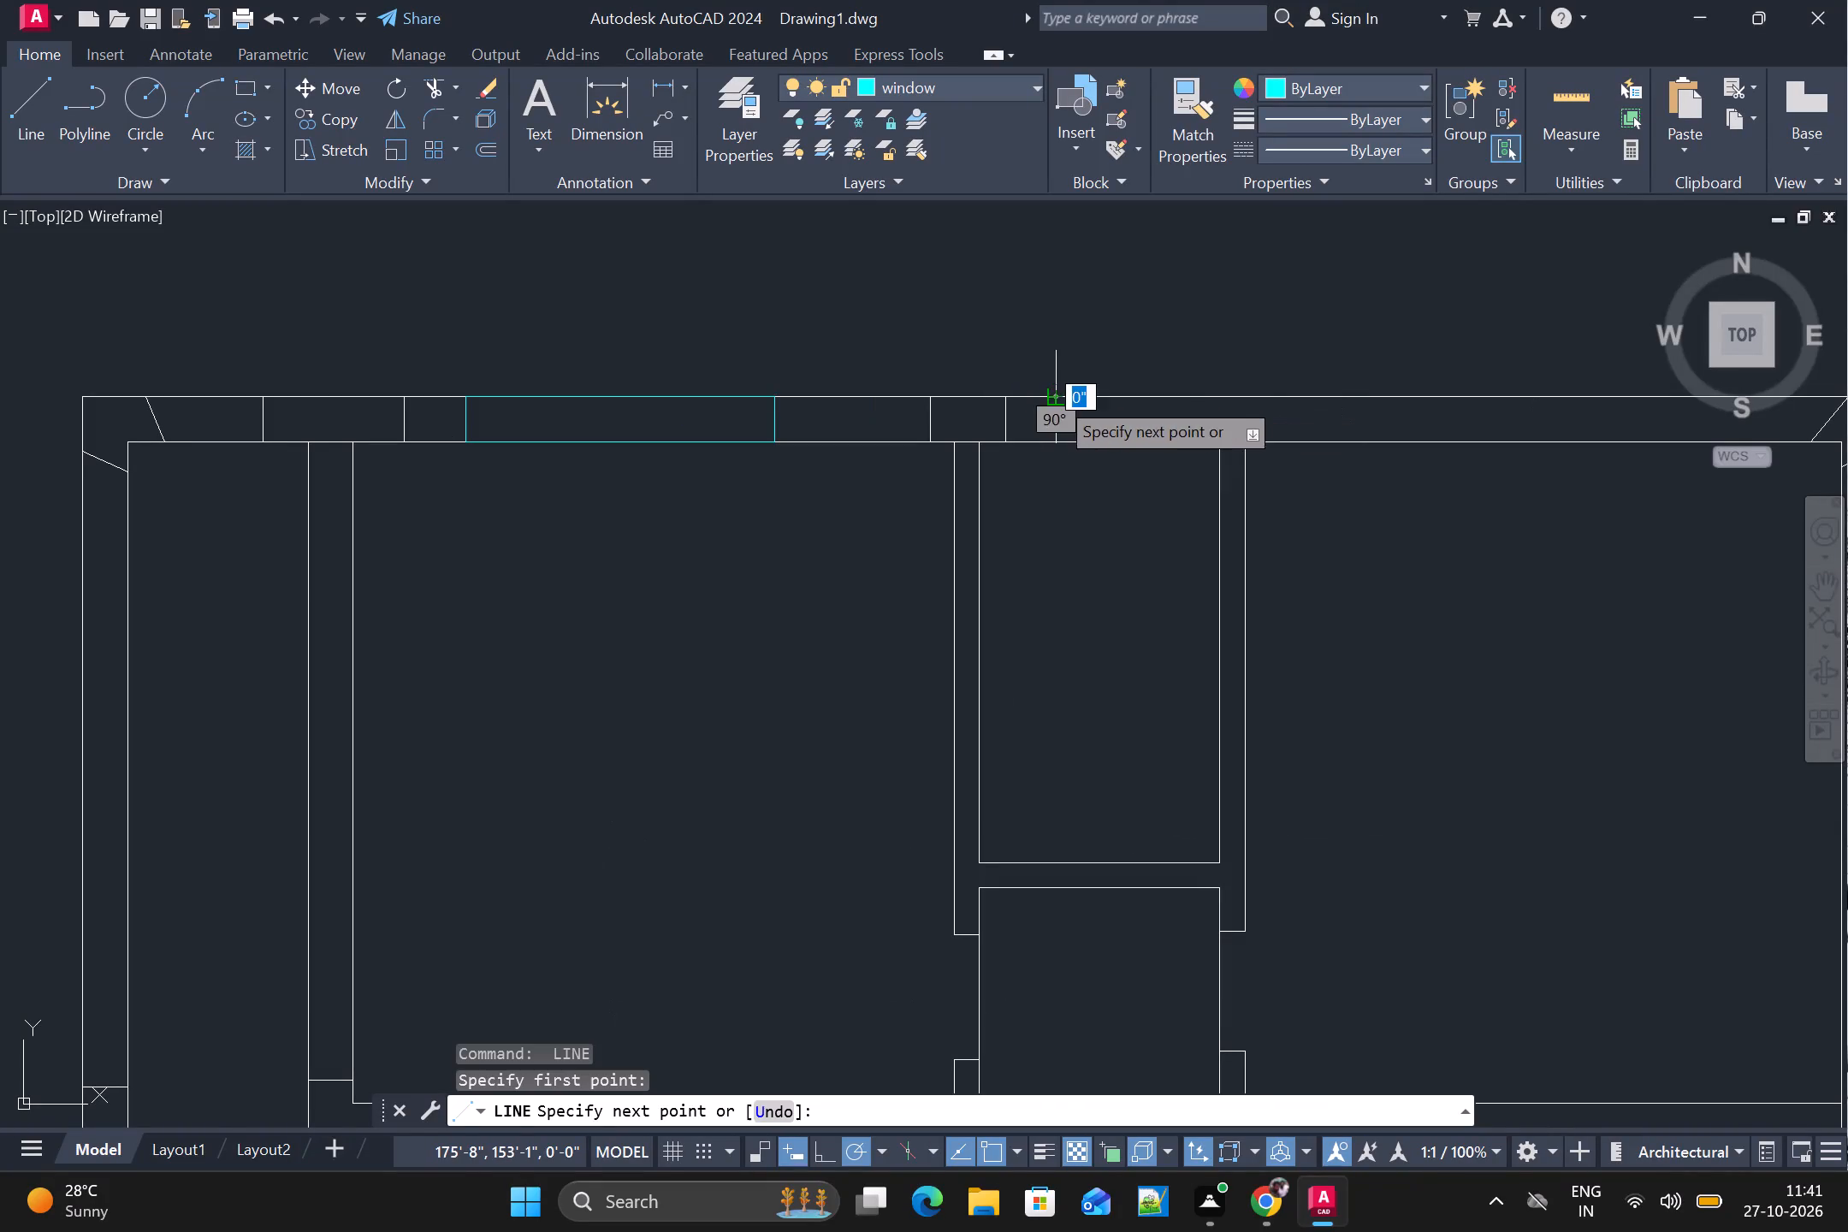
pyautogui.keyDown('alt'); pyautogui.click(1057, 436); pyautogui.keyUp('alt')
pyautogui.press('space')
pyautogui.press('space')
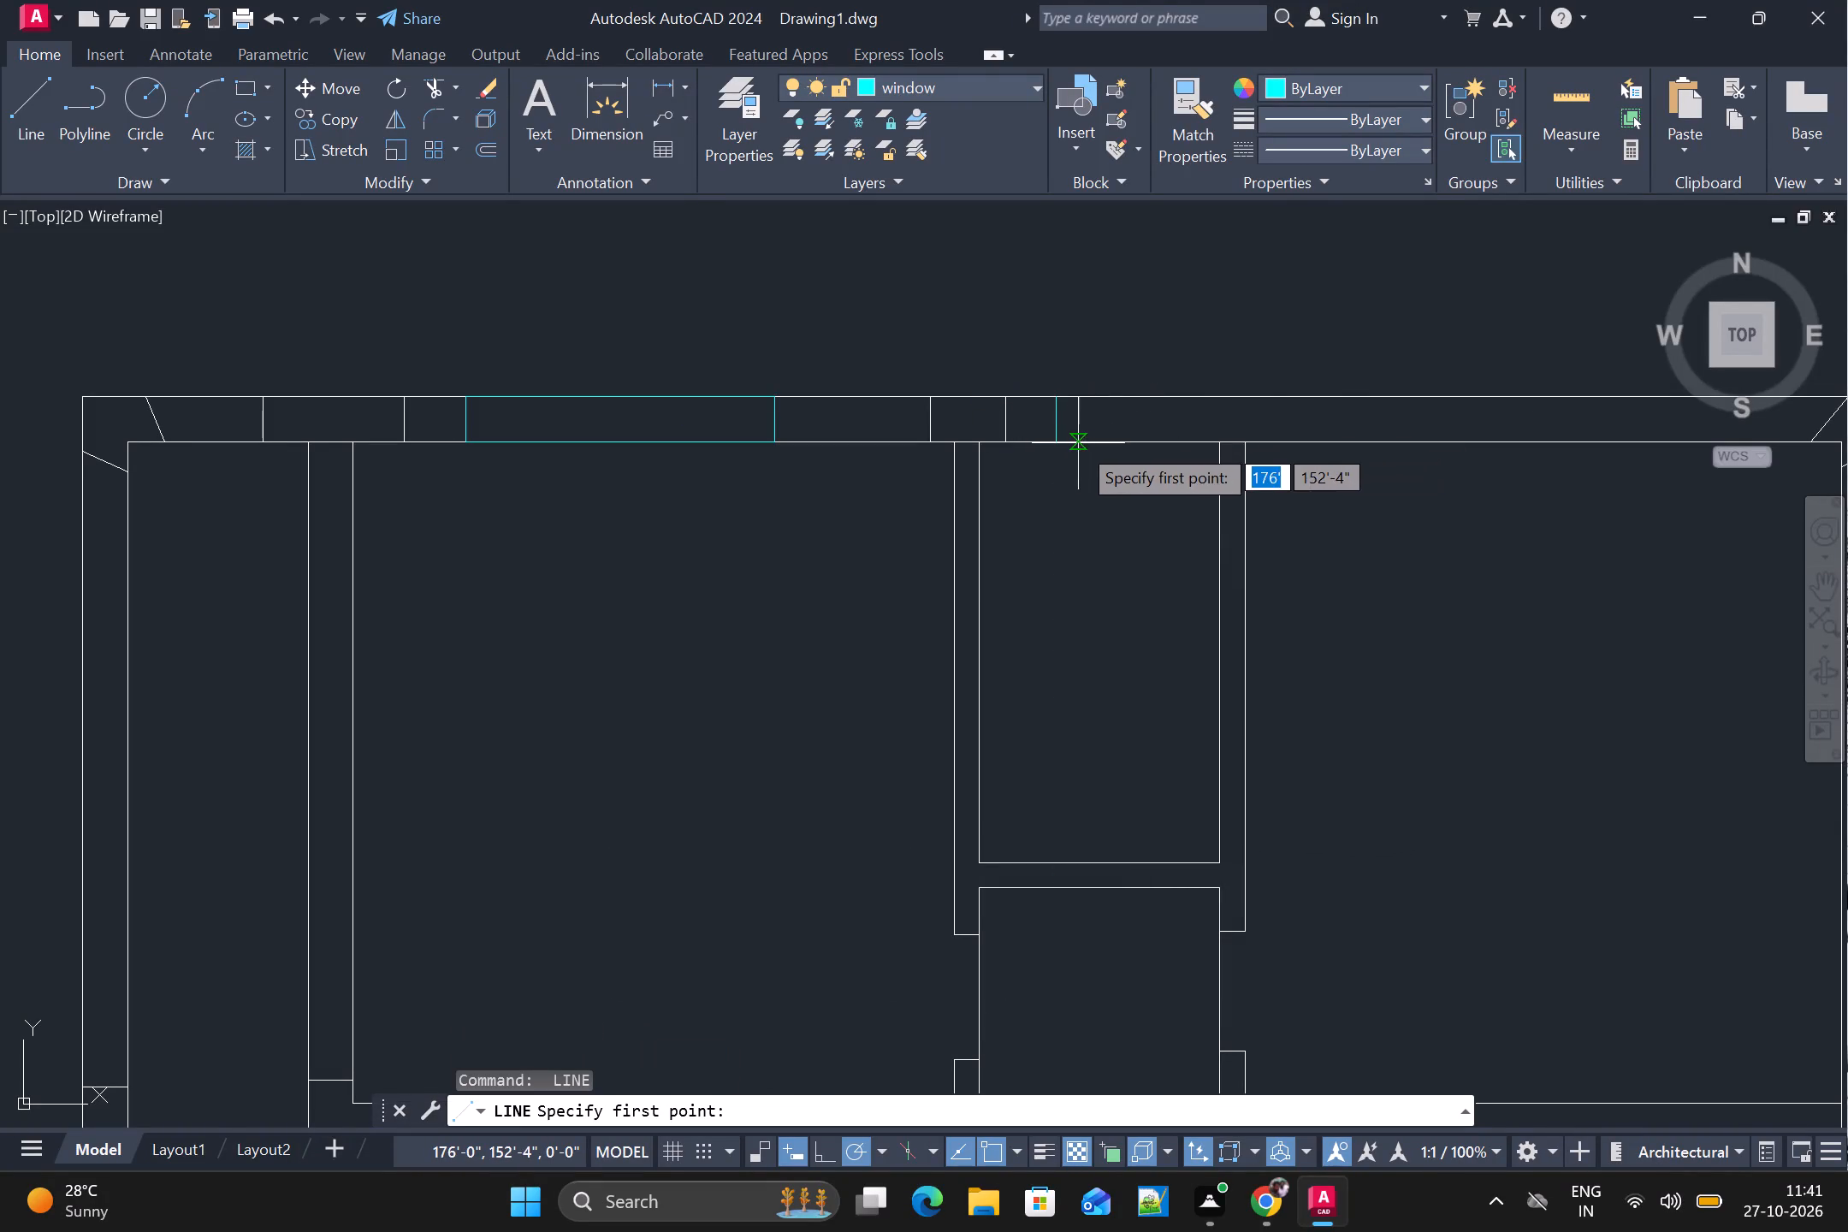
pyautogui.keyDown('alt'); pyautogui.click(1058, 441); pyautogui.keyUp('alt')
pyautogui.keyDown('alt'); pyautogui.scroll(2, 1193, 444); pyautogui.keyUp('alt')
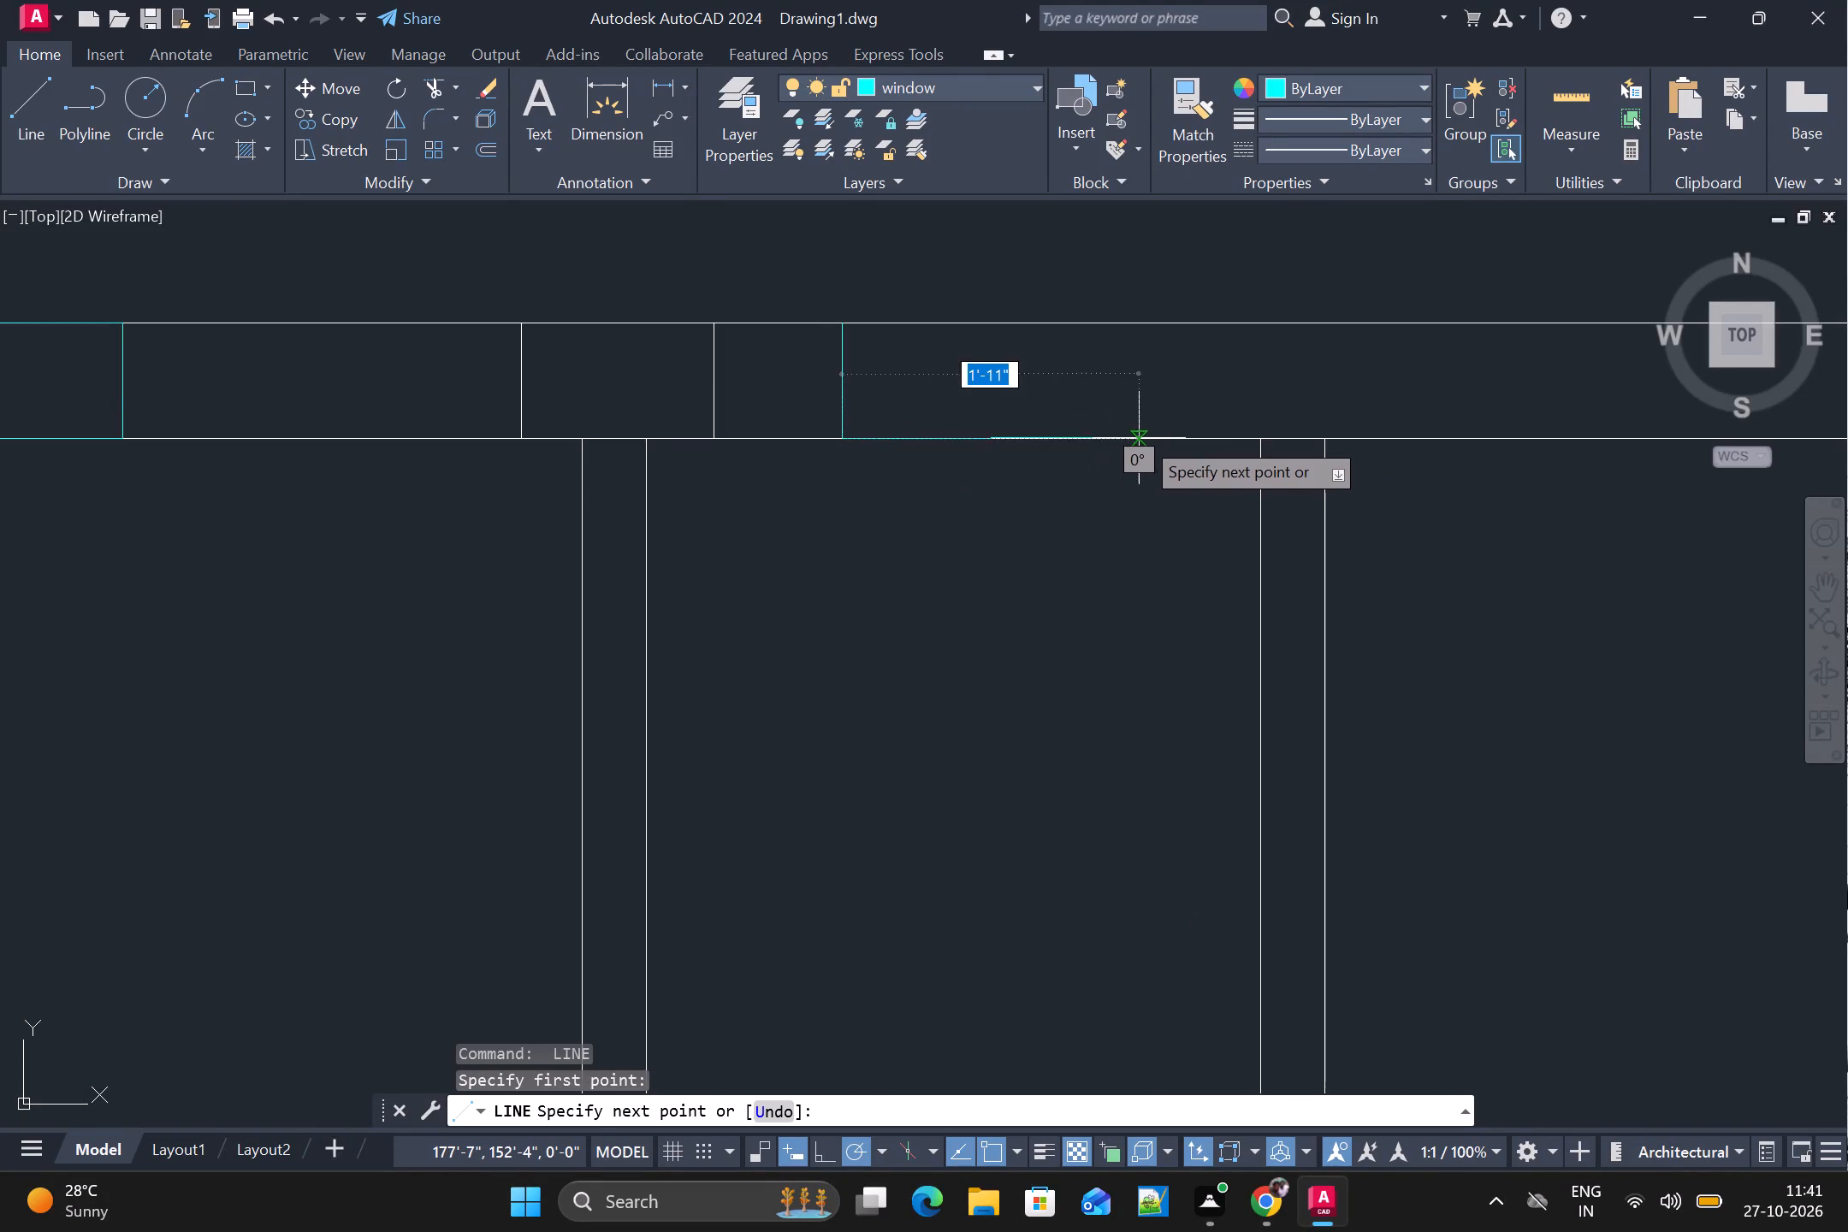
pyautogui.keyDown('alt'); pyautogui.click(1145, 436); pyautogui.keyUp('alt')
pyautogui.keyDown('alt'); pyautogui.click(1140, 328); pyautogui.keyUp('alt')
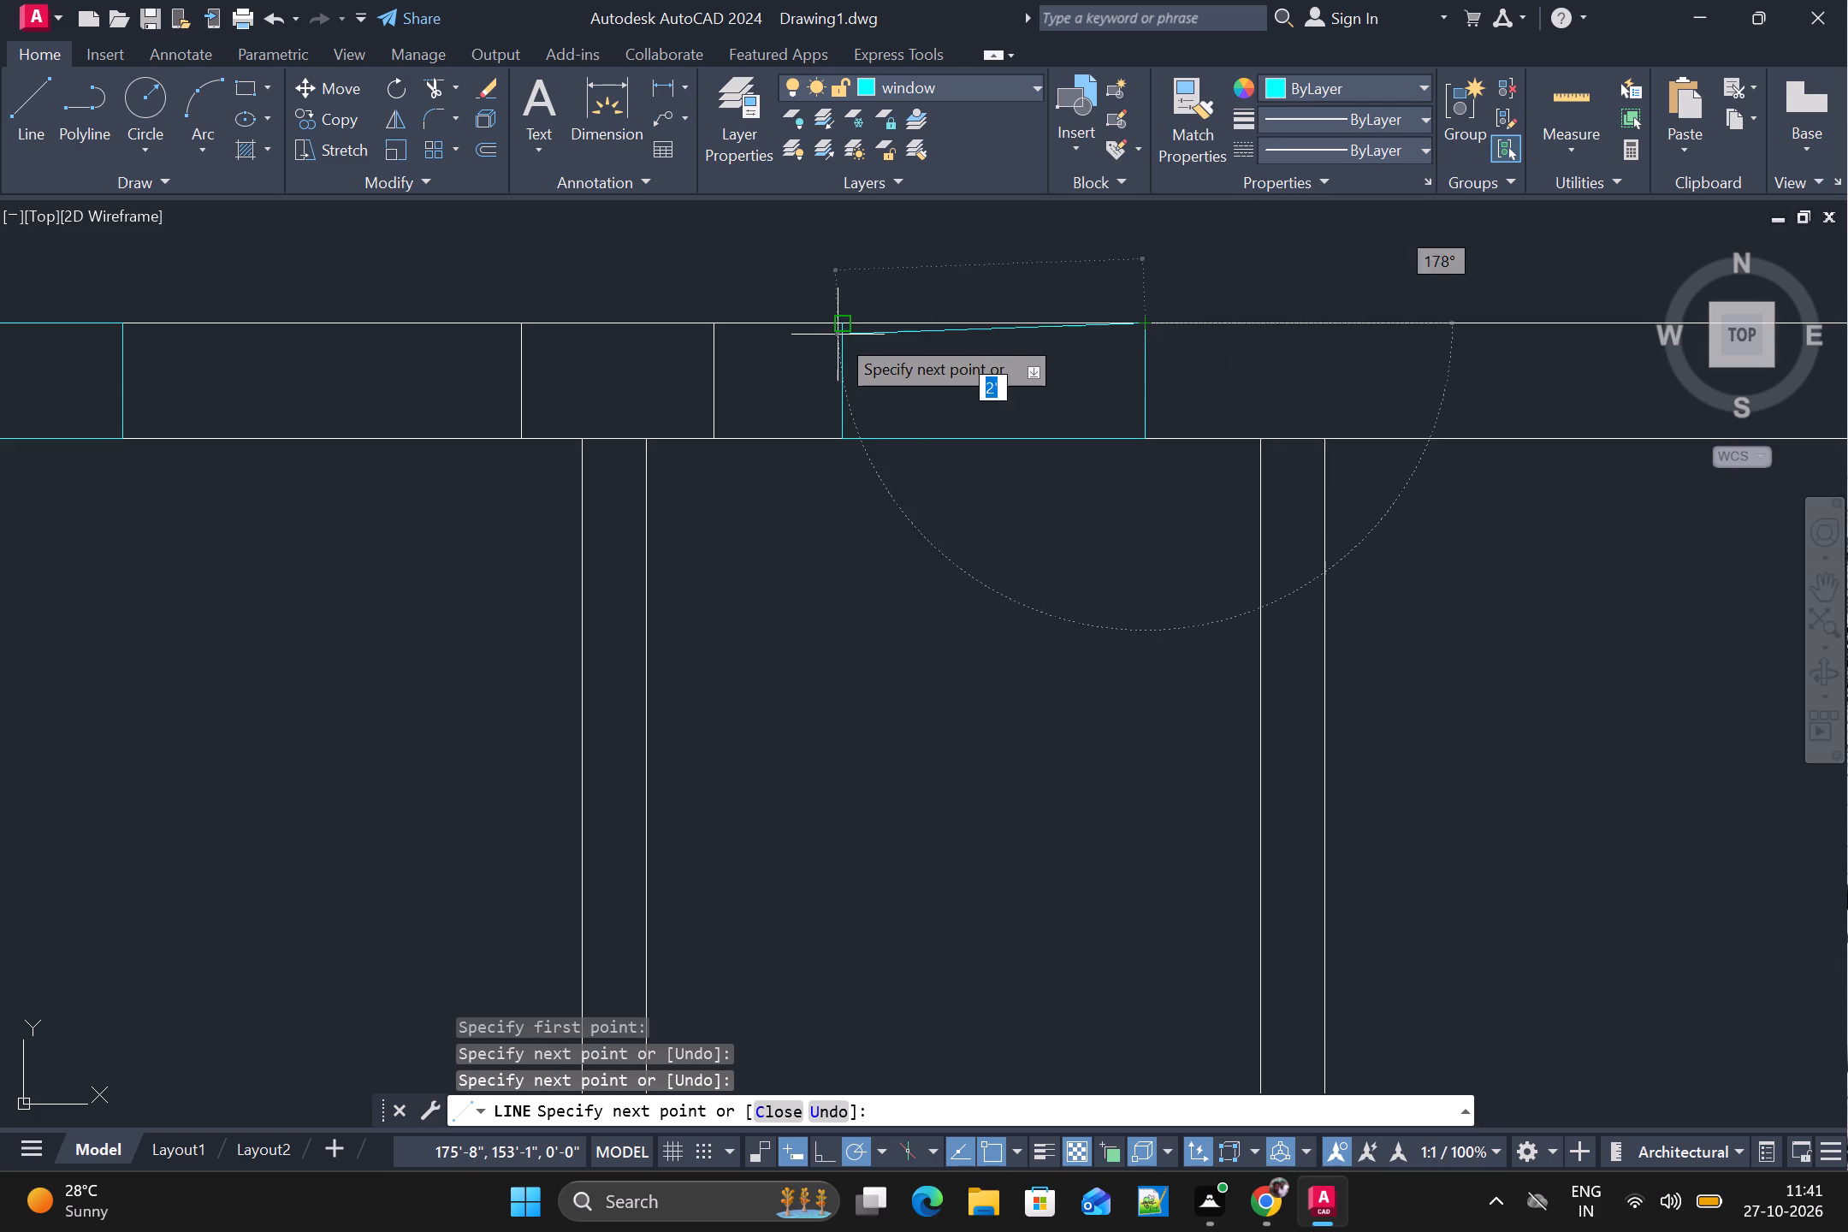
pyautogui.keyDown('alt'); pyautogui.click(842, 317); pyautogui.keyUp('alt')
pyautogui.press('space')
# Draw a closed rectangular window outline about 4' long across the thickness of the northeast room's north wall.
pyautogui.keyDown('alt'); pyautogui.scroll(-2, 1033, 406); pyautogui.keyUp('alt')
pyautogui.press('space')
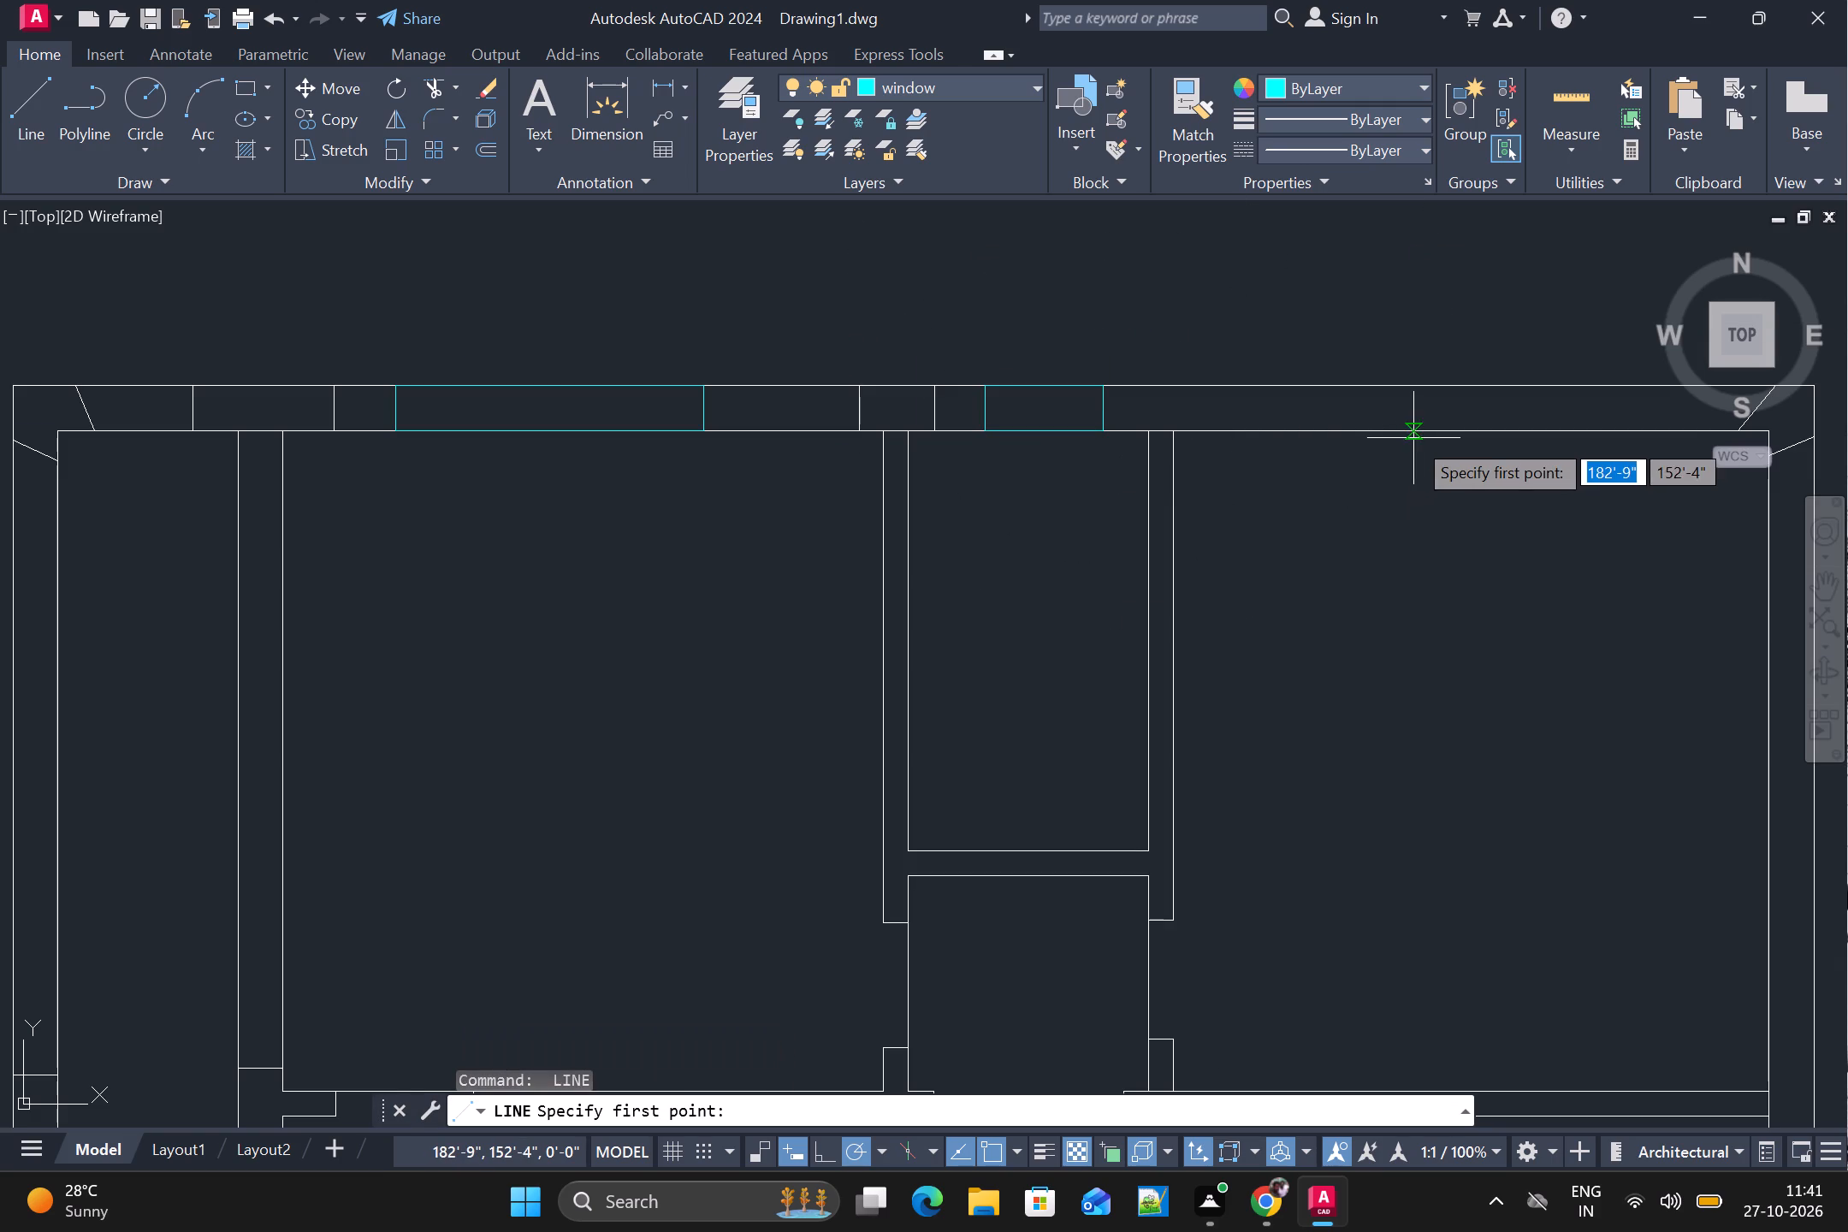
pyautogui.keyDown('alt'); pyautogui.click(1380, 385); pyautogui.keyUp('alt')
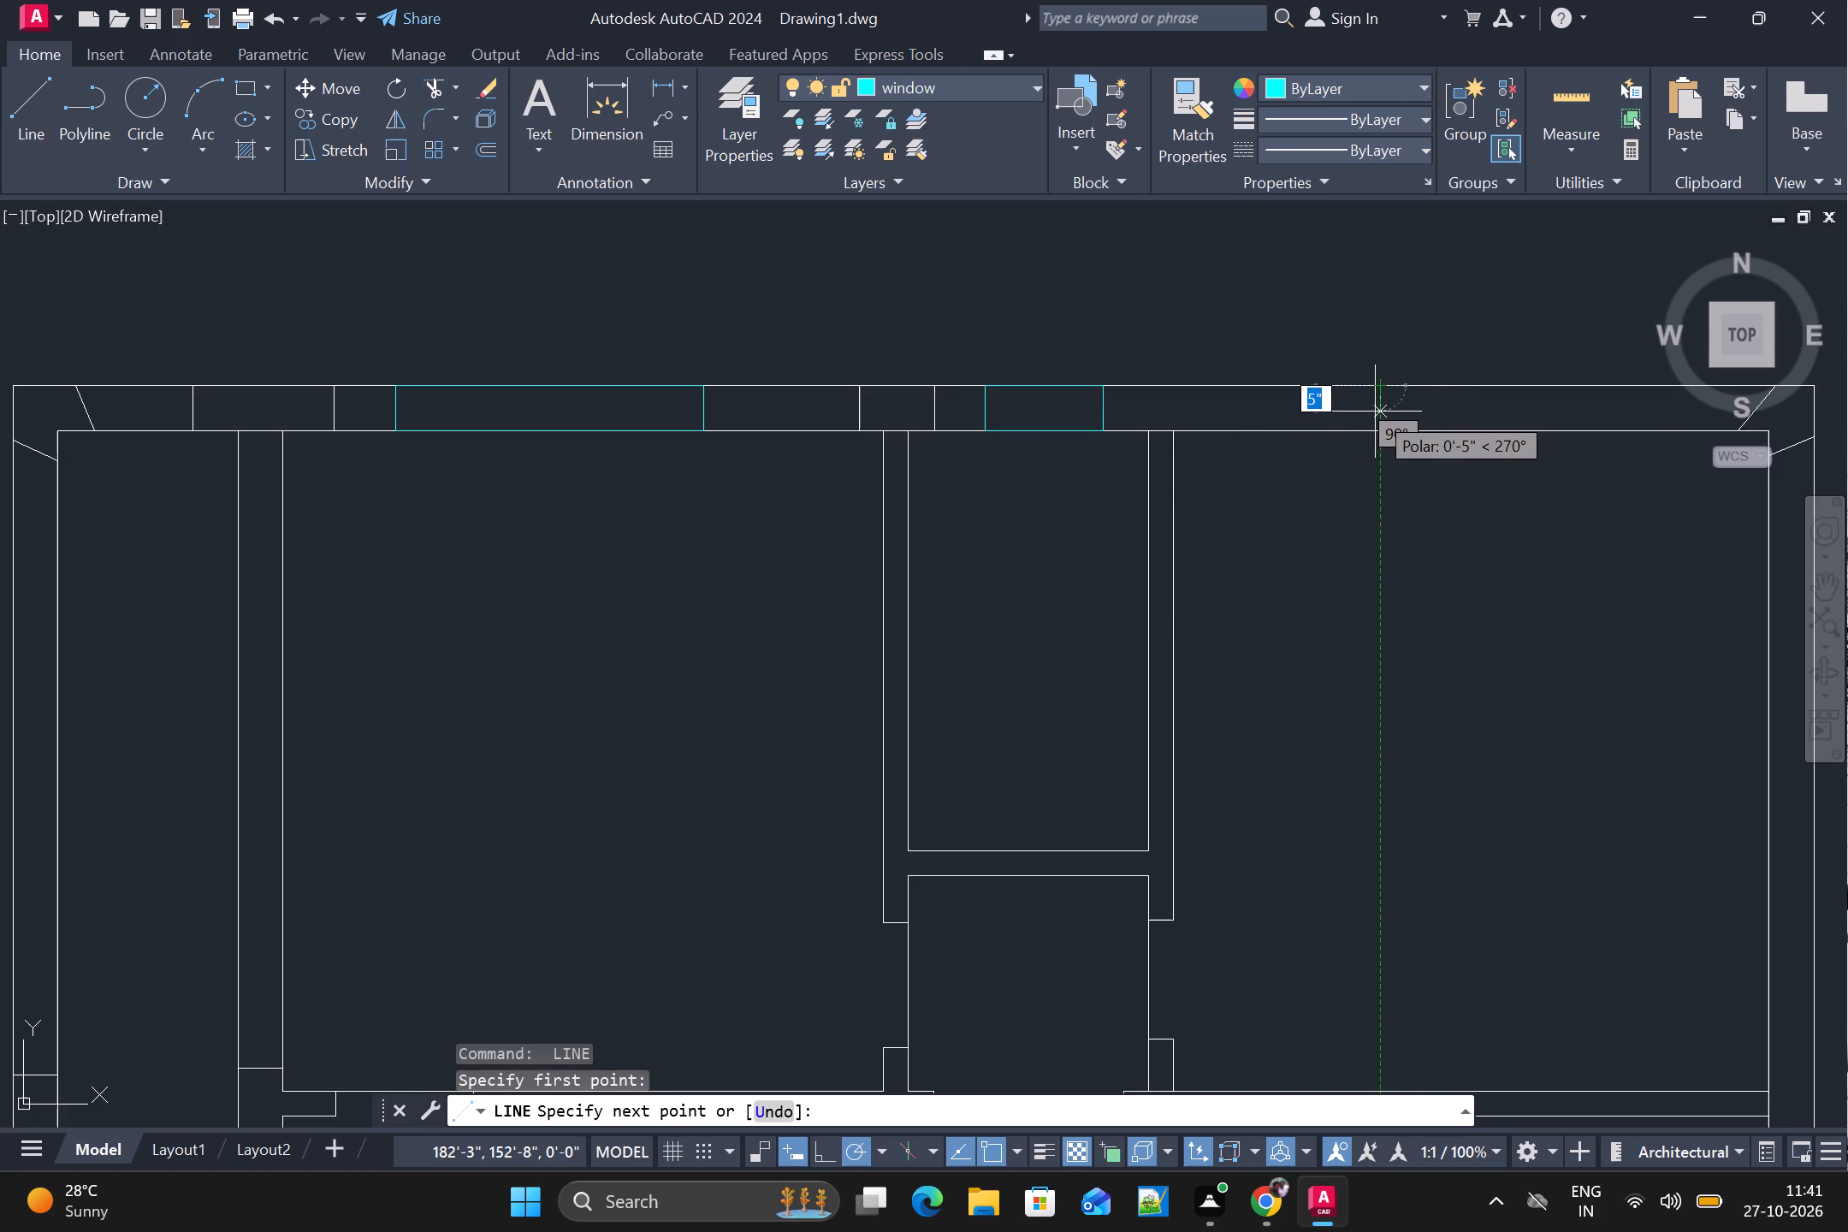
pyautogui.keyDown('alt'); pyautogui.click(1375, 431); pyautogui.keyUp('alt')
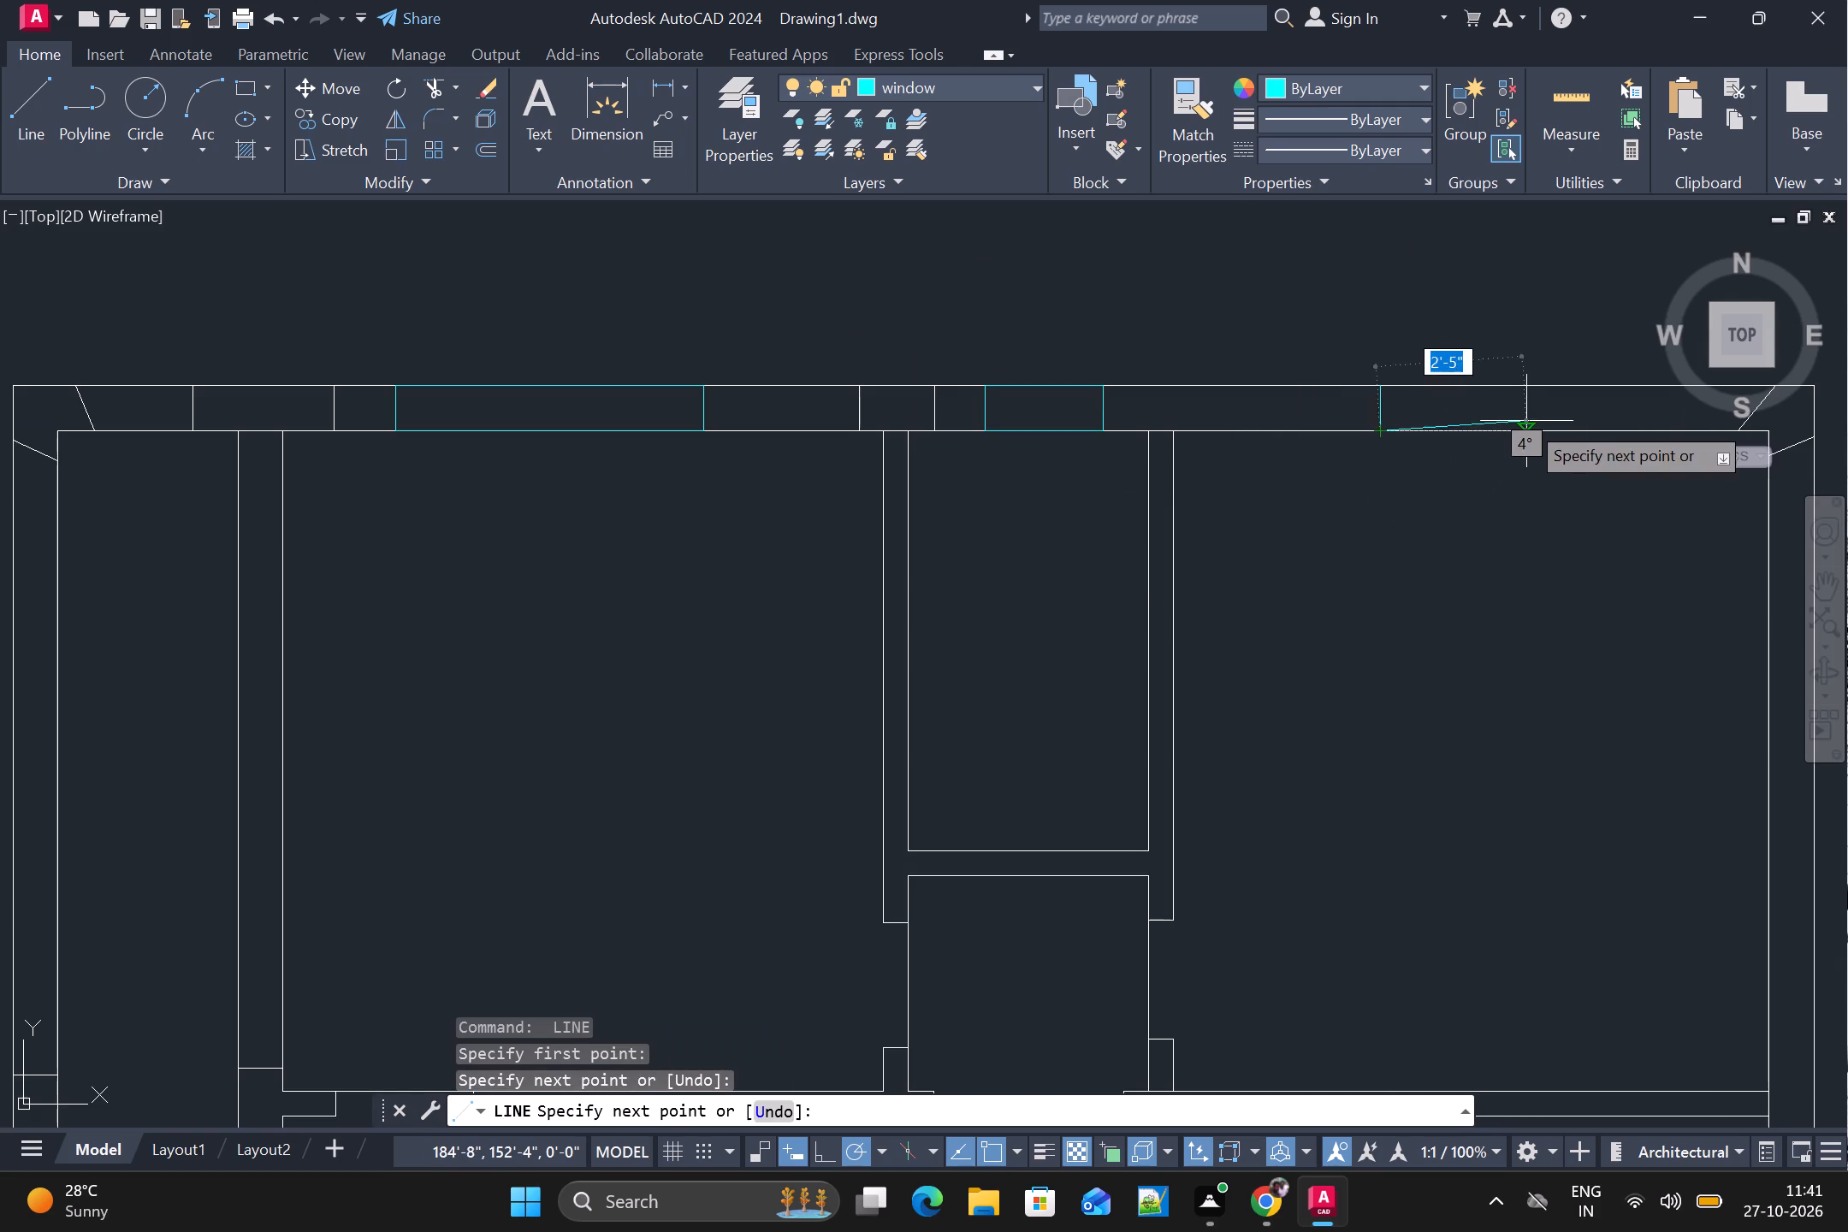
pyautogui.keyDown('alt'); pyautogui.click(1620, 432); pyautogui.keyUp('alt')
pyautogui.keyDown('alt'); pyautogui.click(1614, 386); pyautogui.keyUp('alt')
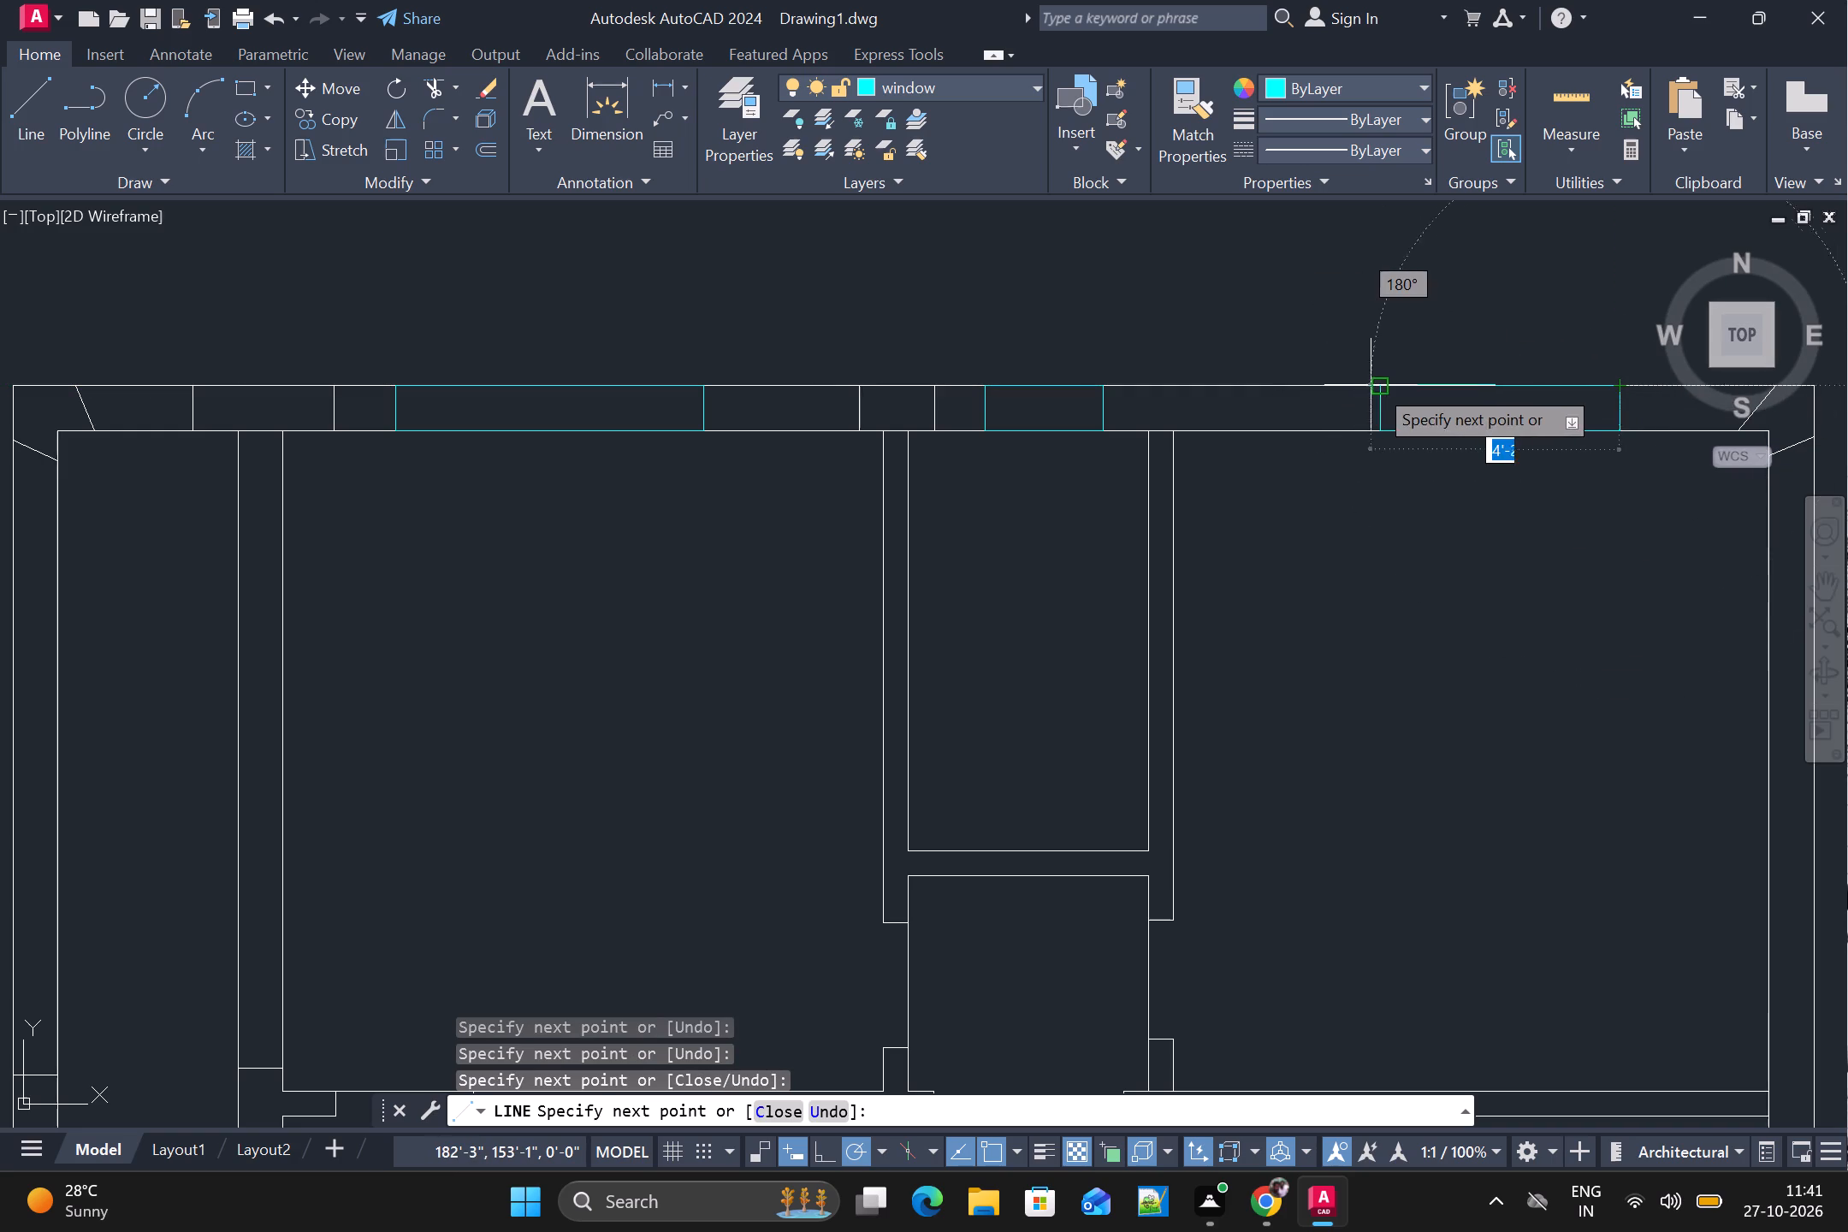
pyautogui.keyDown('alt'); pyautogui.click(1380, 385); pyautogui.keyUp('alt')
pyautogui.press('space')
# Draw a closed rectangular window outline about 4' long in the wall between the middle east room and the southeast area.
pyautogui.keyDown('alt'); pyautogui.scroll(-4, 1392, 423); pyautogui.keyUp('alt')
pyautogui.keyDown('alt'); pyautogui.scroll(1, 1430, 705); pyautogui.keyUp('alt')
pyautogui.keyDown('alt'); pyautogui.moveTo(1429, 705); pyautogui.dragTo(1324, 693, button='middle'); pyautogui.keyUp('alt')
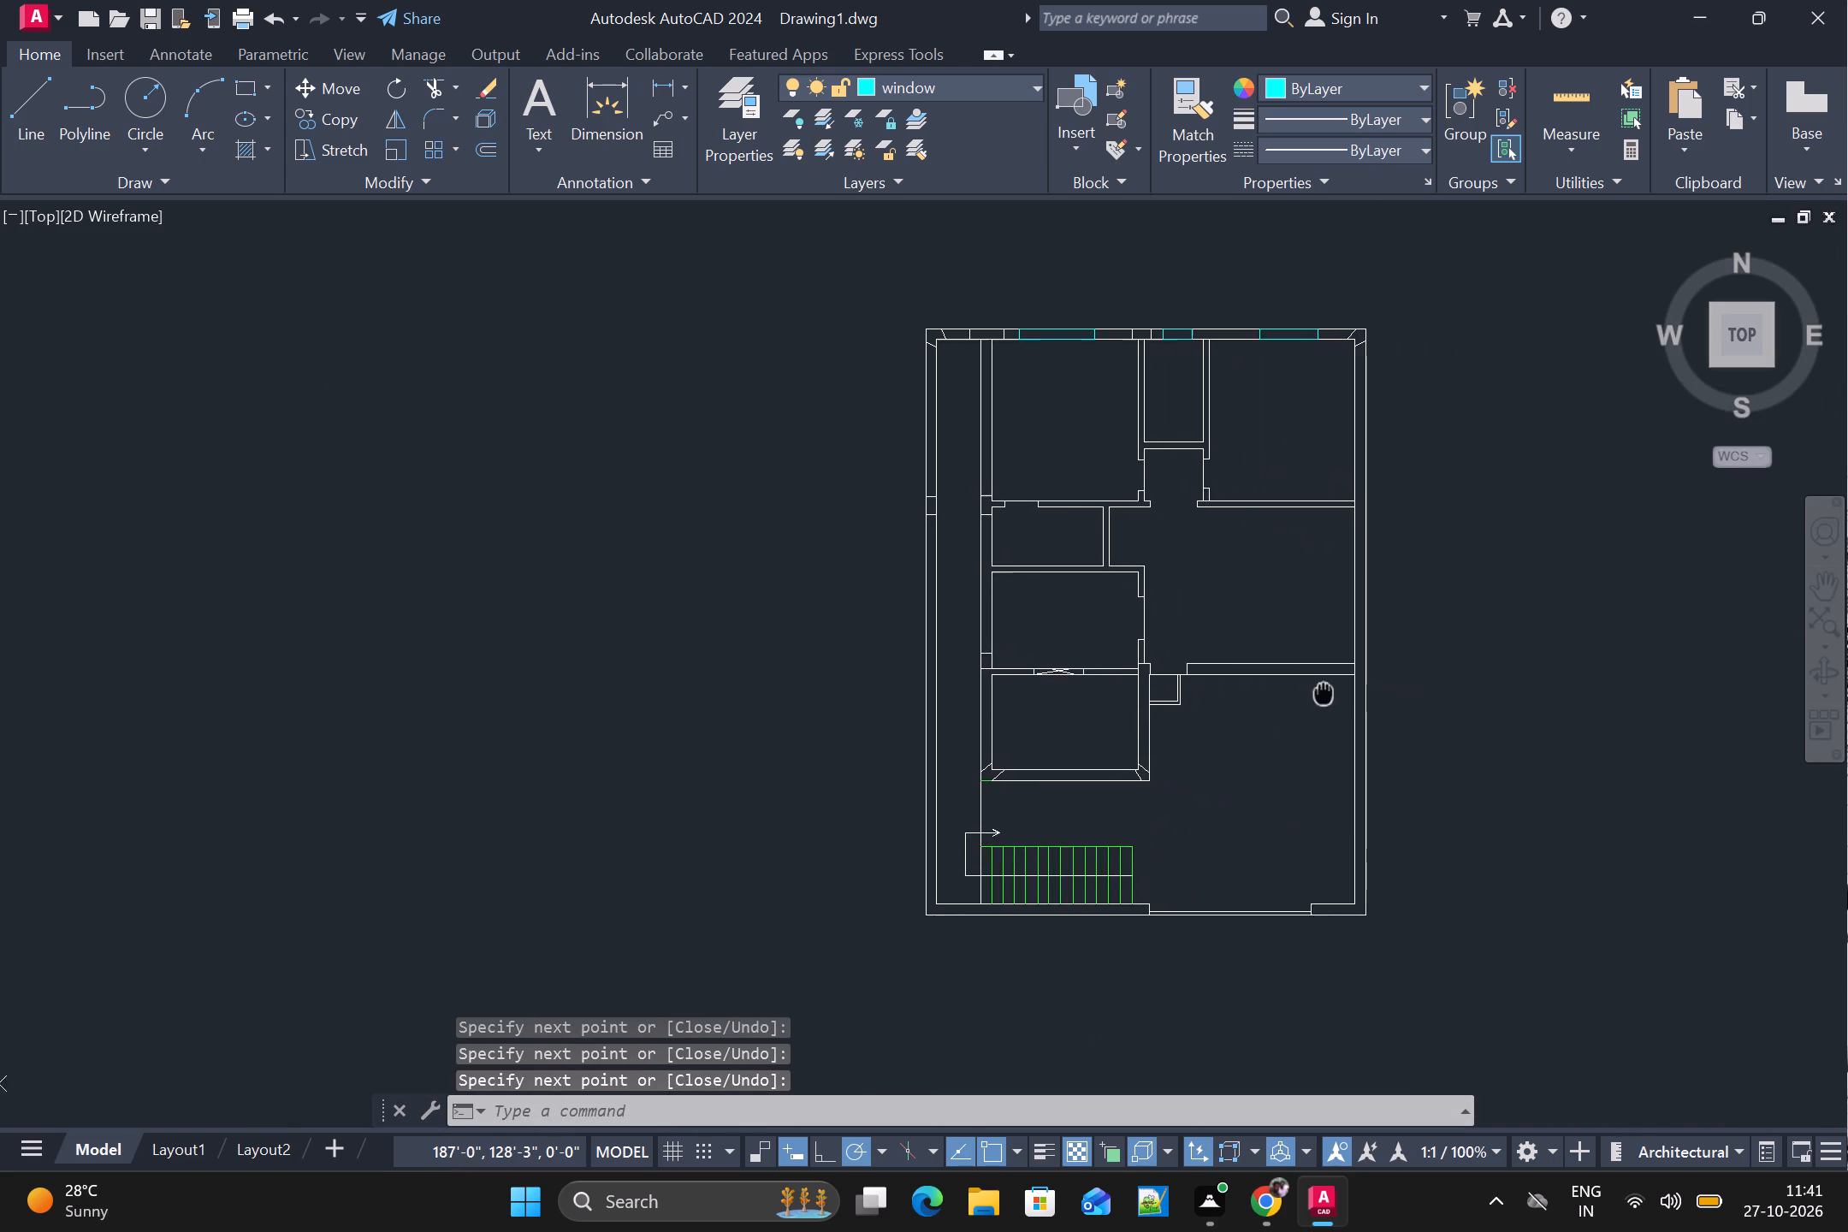
pyautogui.press('space')
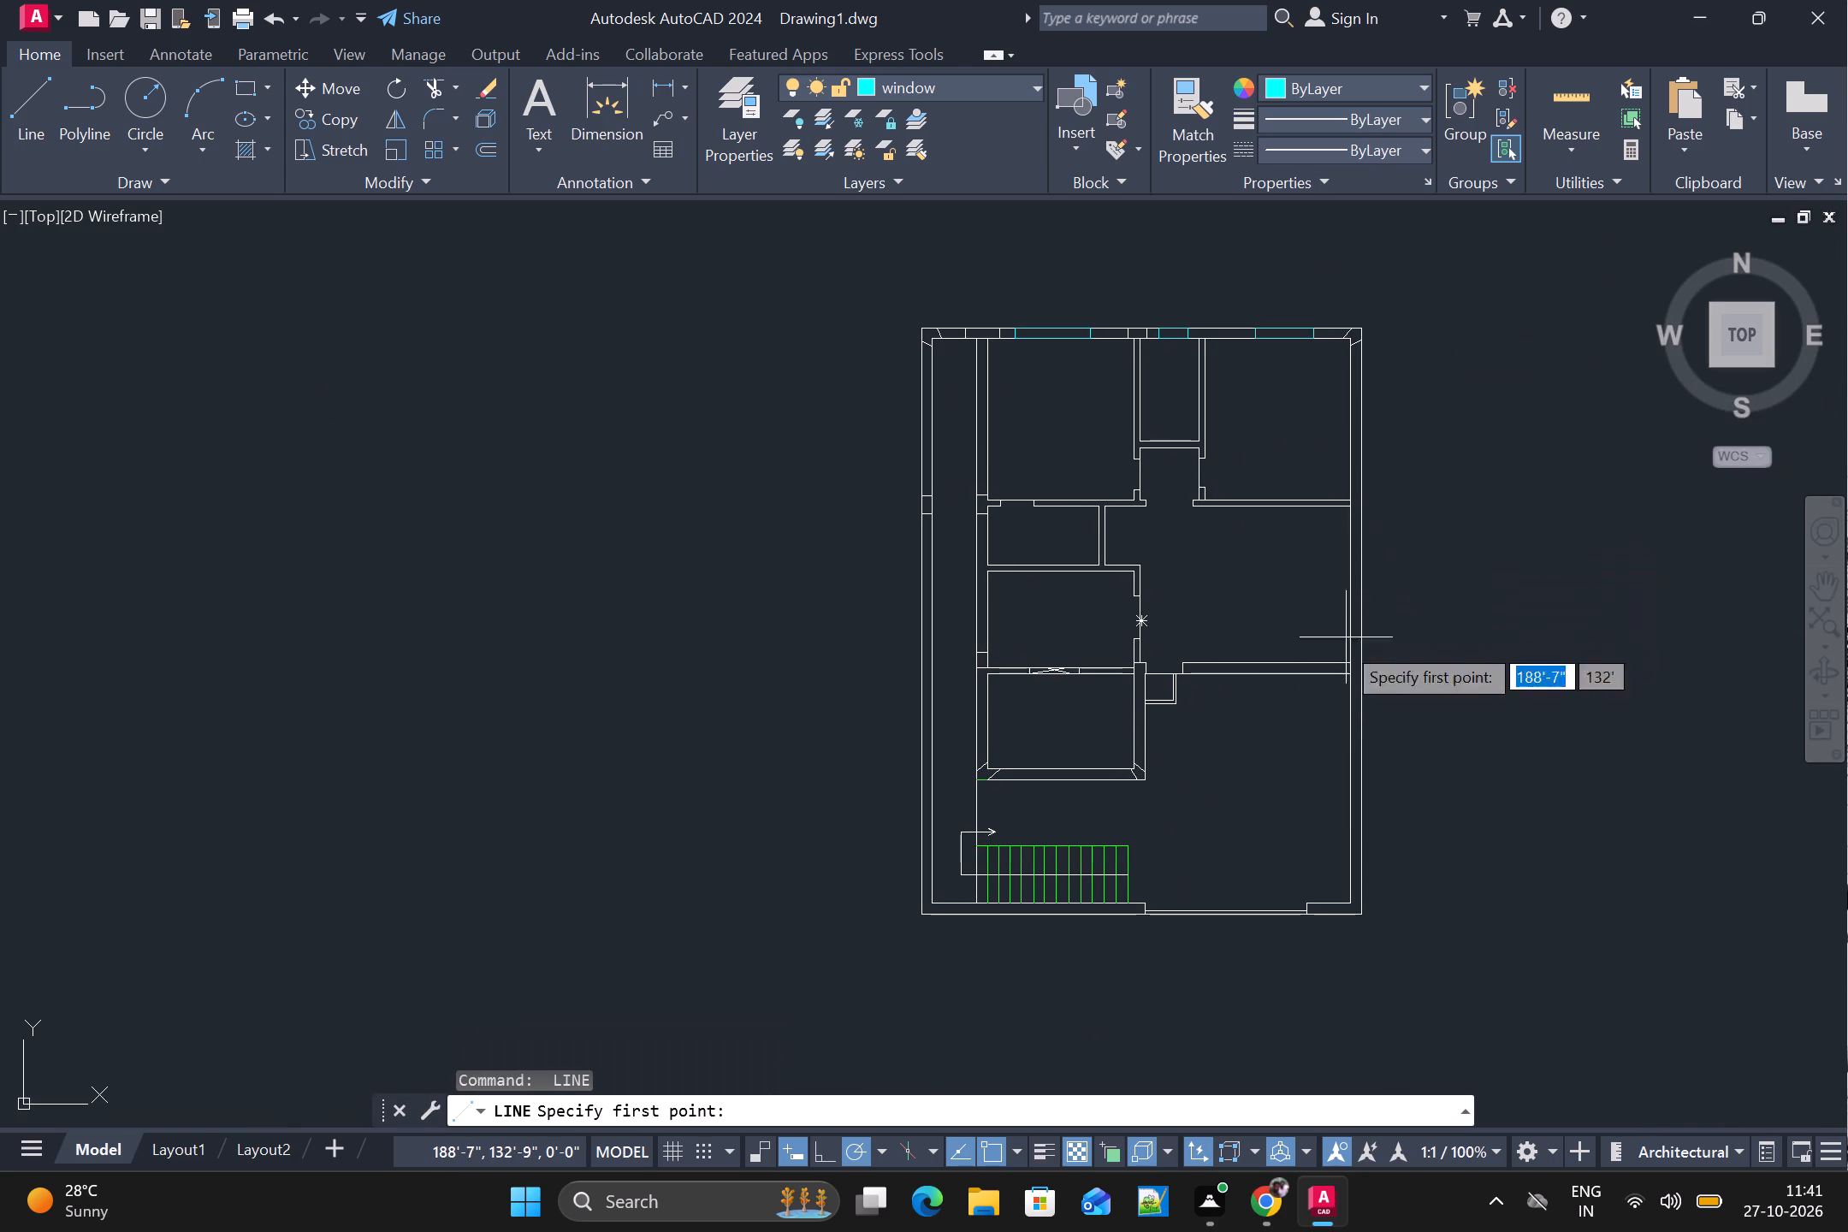
pyautogui.keyDown('alt'); pyautogui.scroll(1, 1241, 678); pyautogui.keyUp('alt')
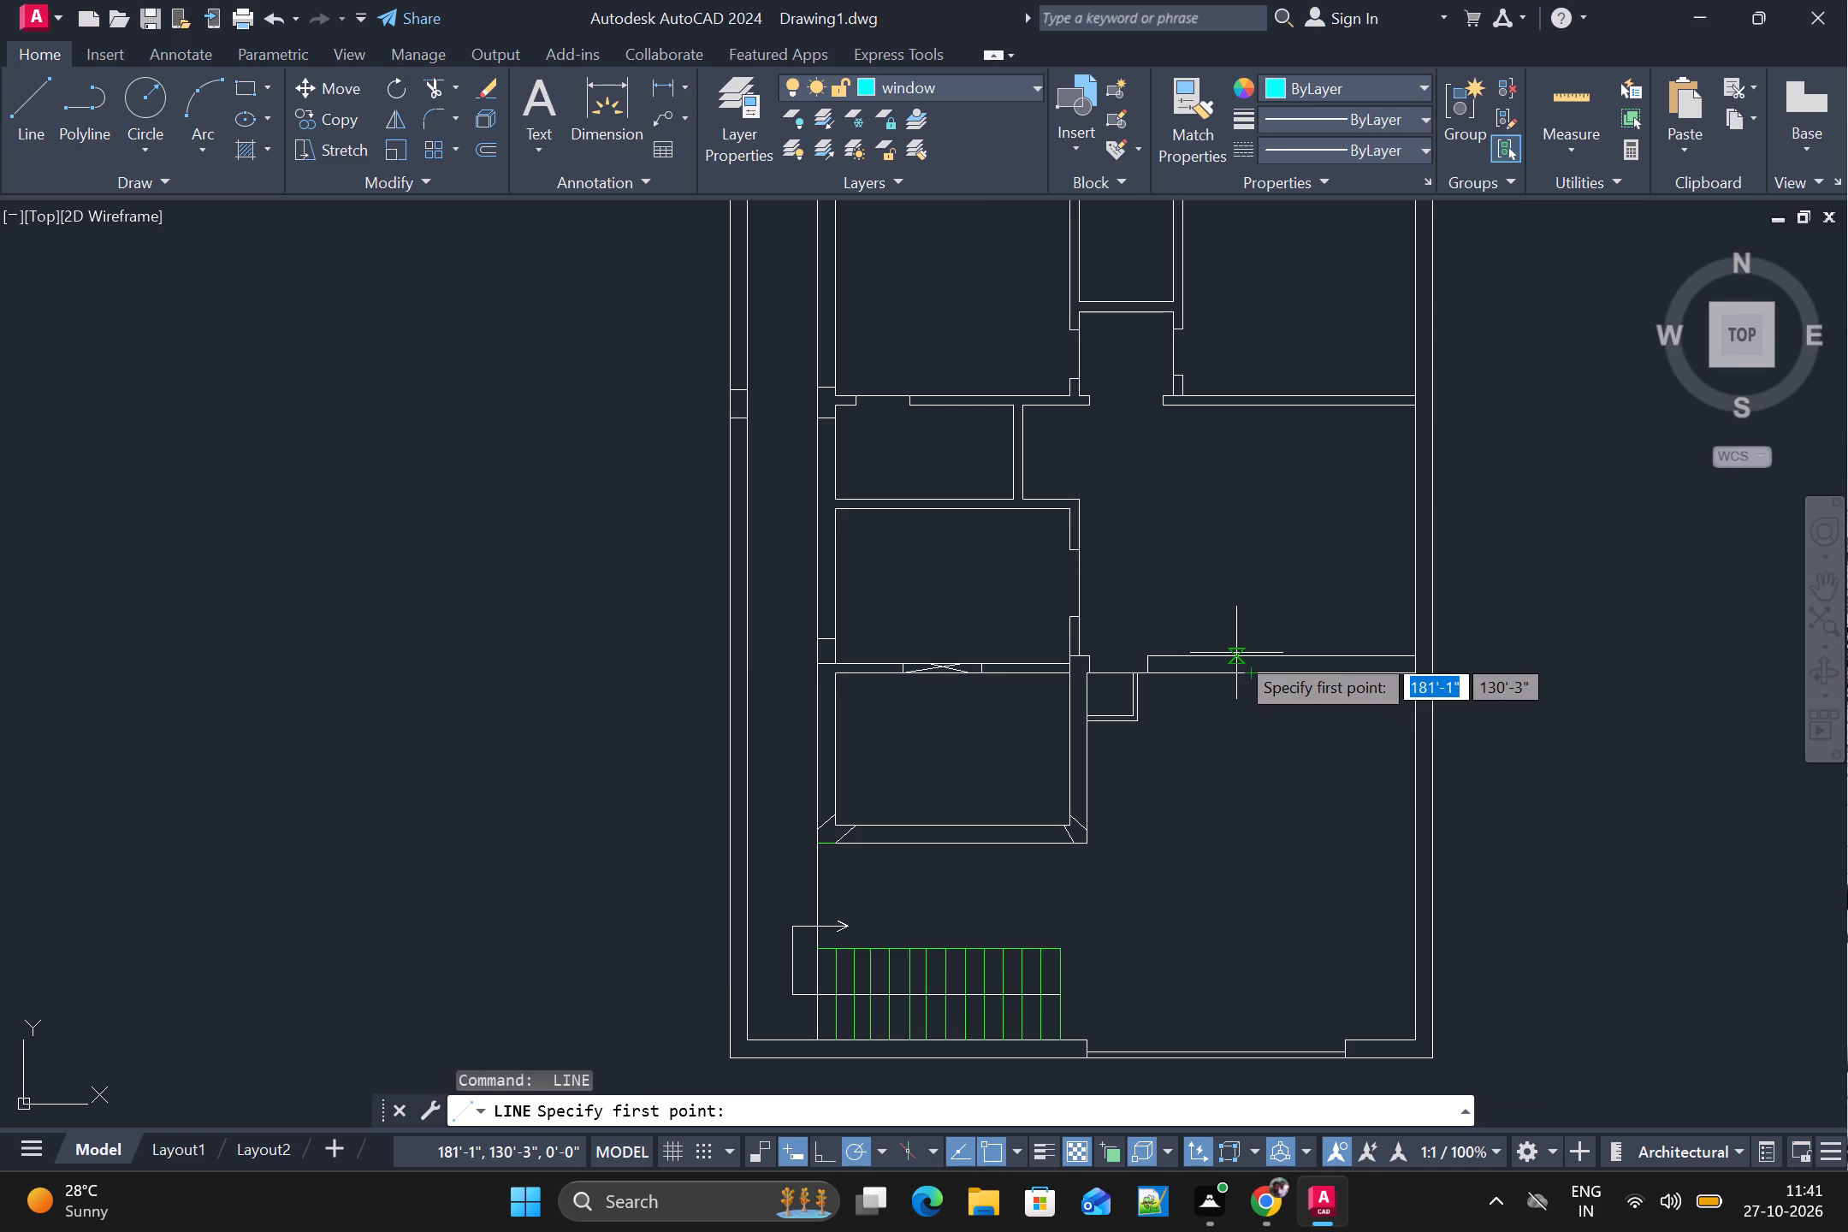
pyautogui.keyDown('alt'); pyautogui.scroll(2, 1236, 653); pyautogui.keyUp('alt')
pyautogui.keyDown('alt'); pyautogui.click(1230, 661); pyautogui.keyUp('alt')
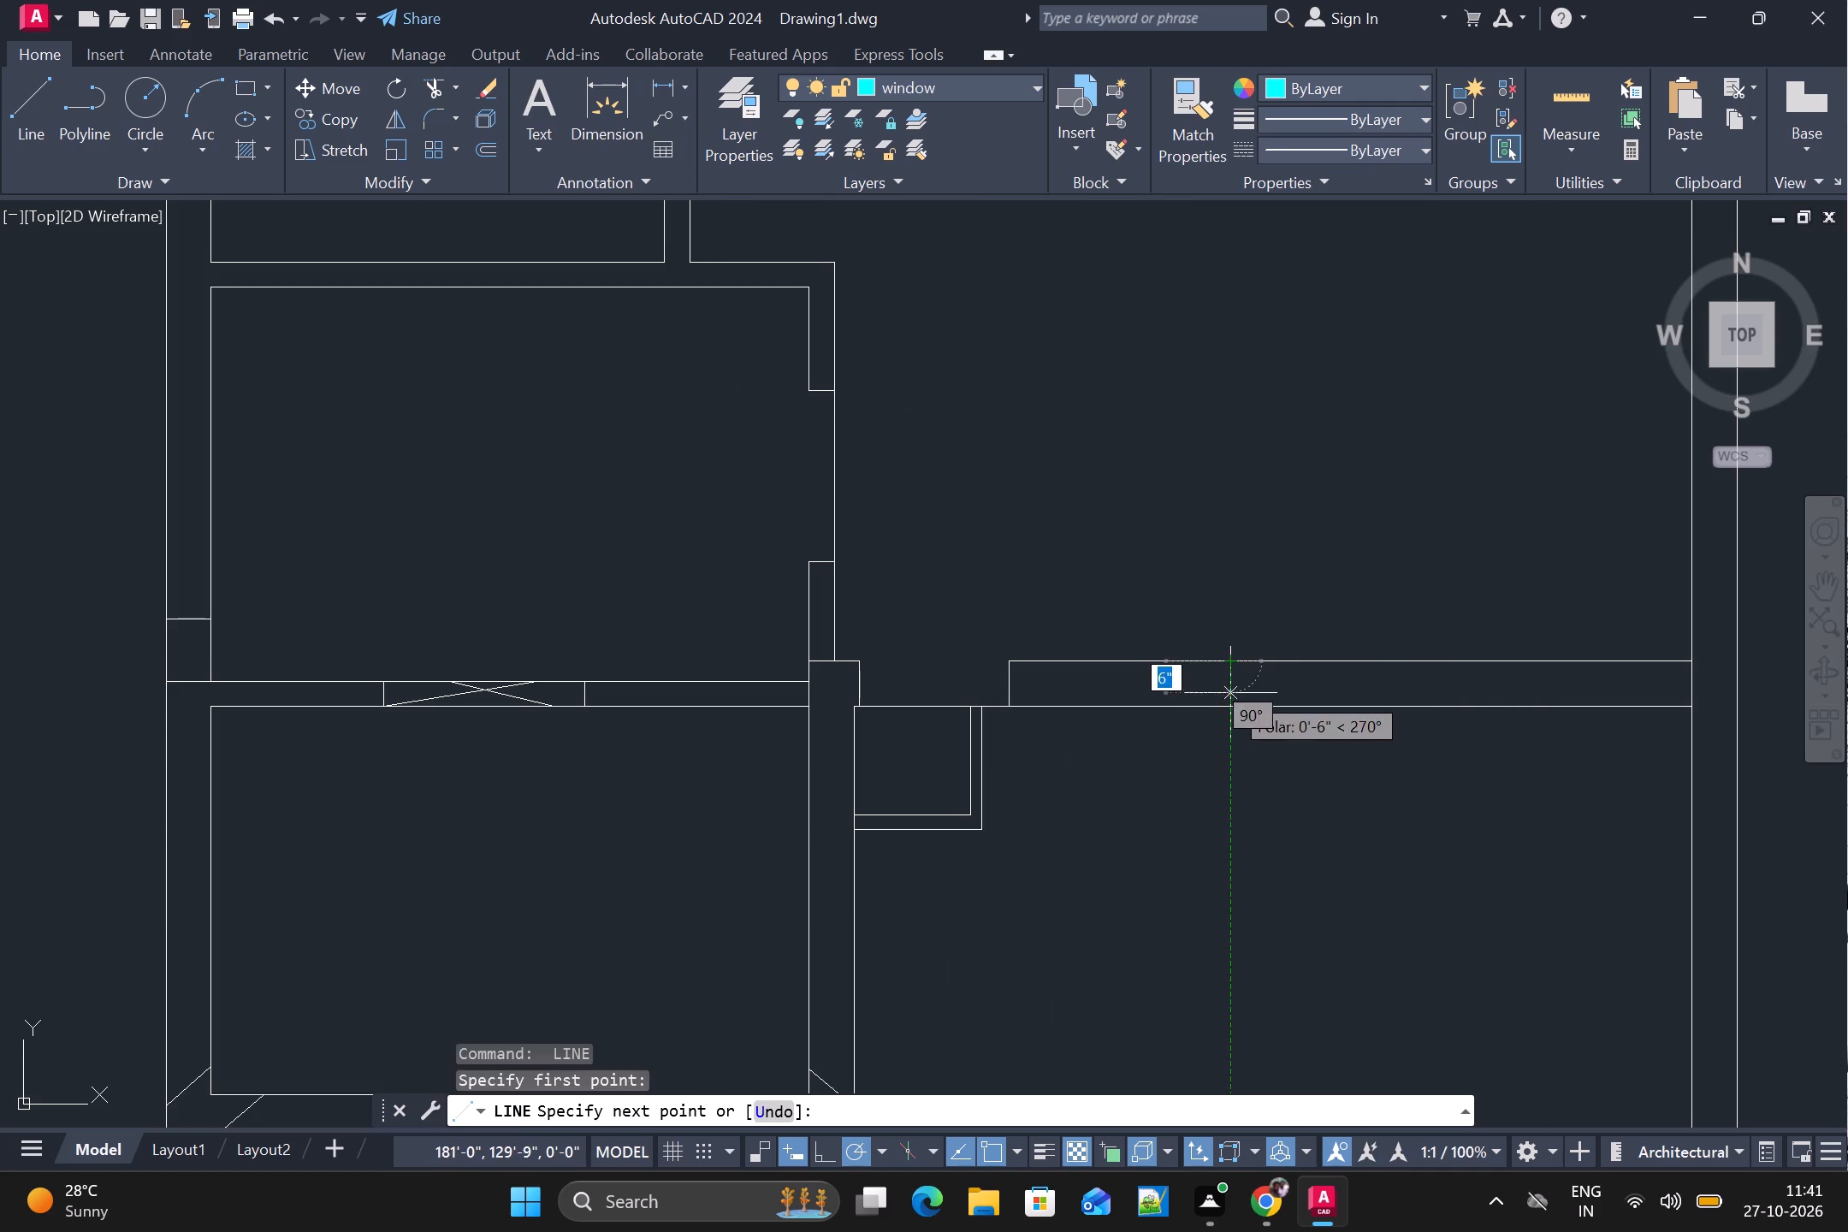
pyautogui.keyDown('alt'); pyautogui.click(1230, 705); pyautogui.keyUp('alt')
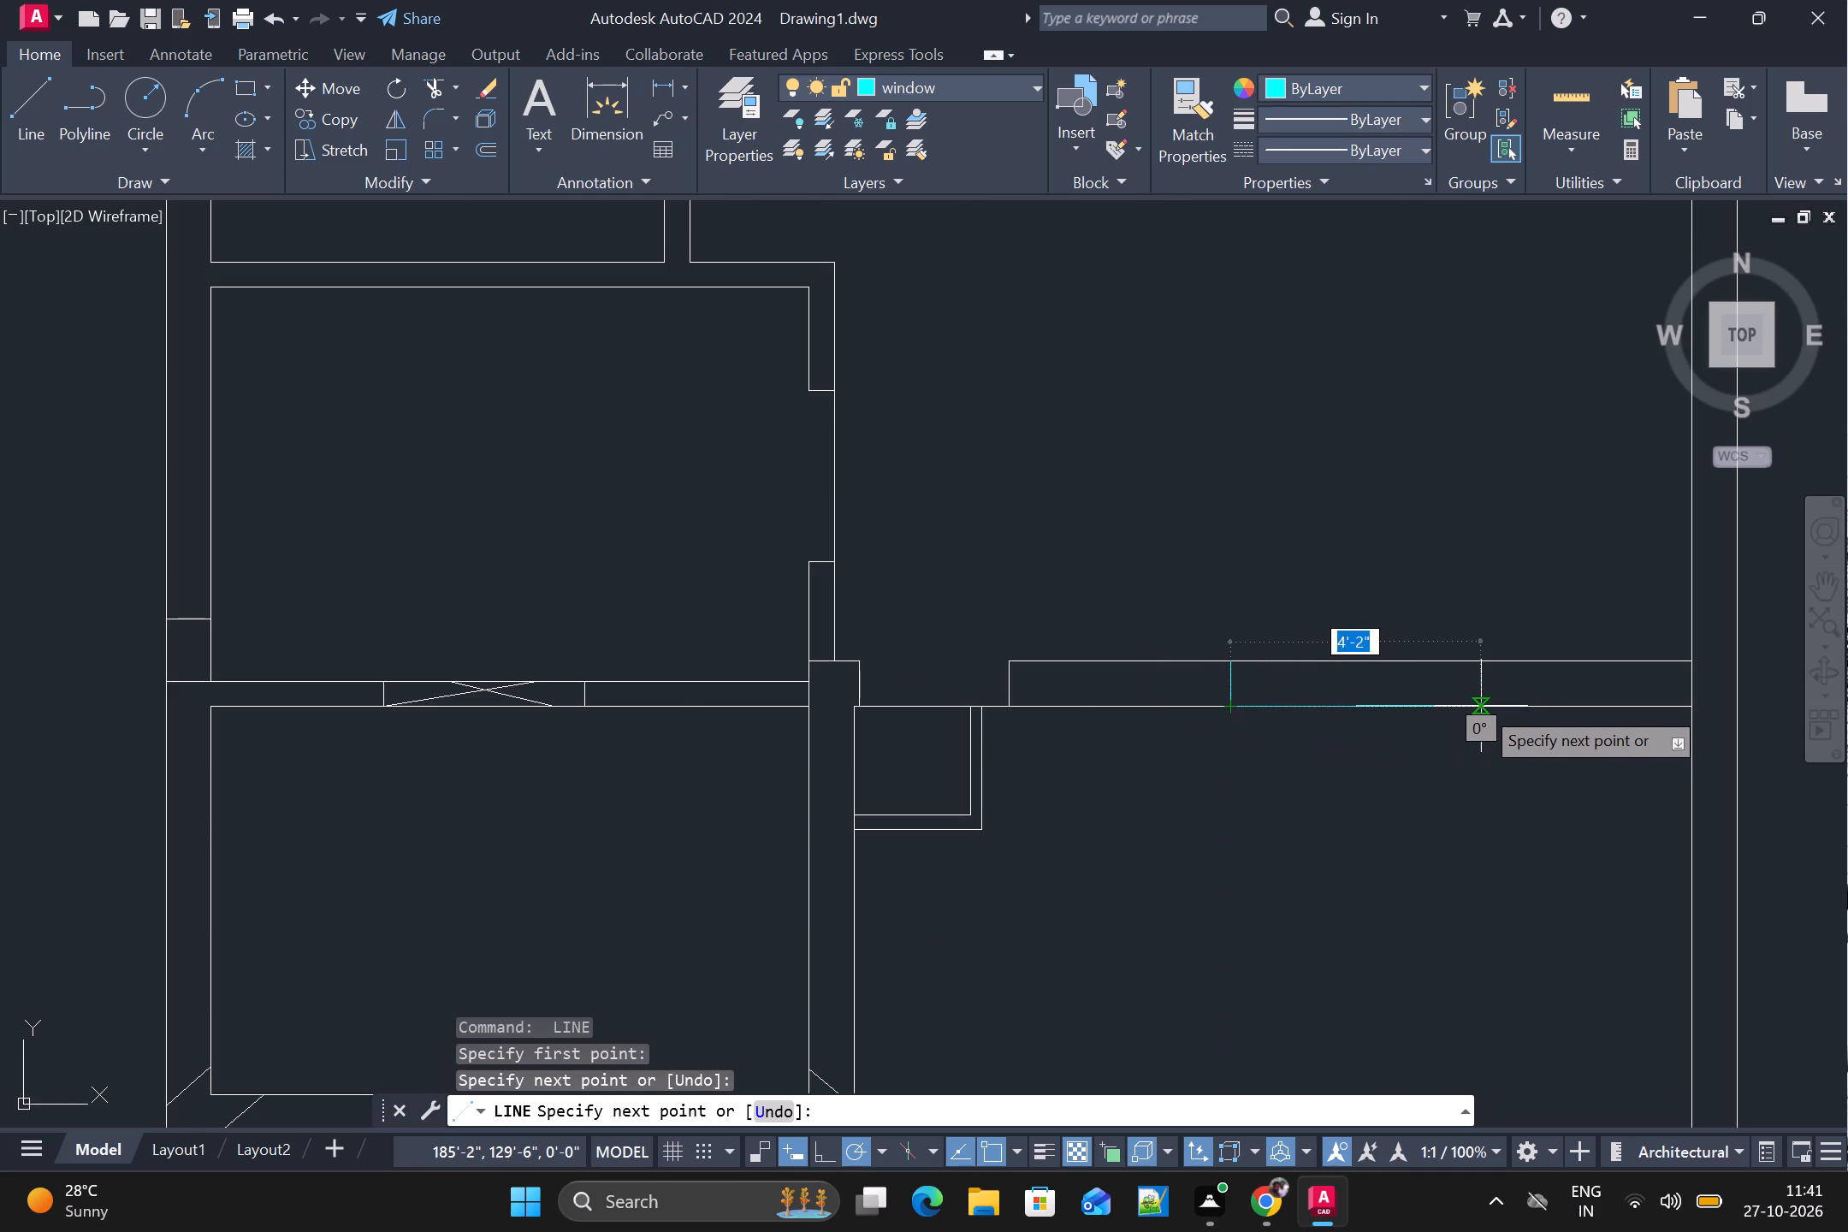
pyautogui.keyDown('alt'); pyautogui.scroll(1, 1481, 706); pyautogui.keyUp('alt')
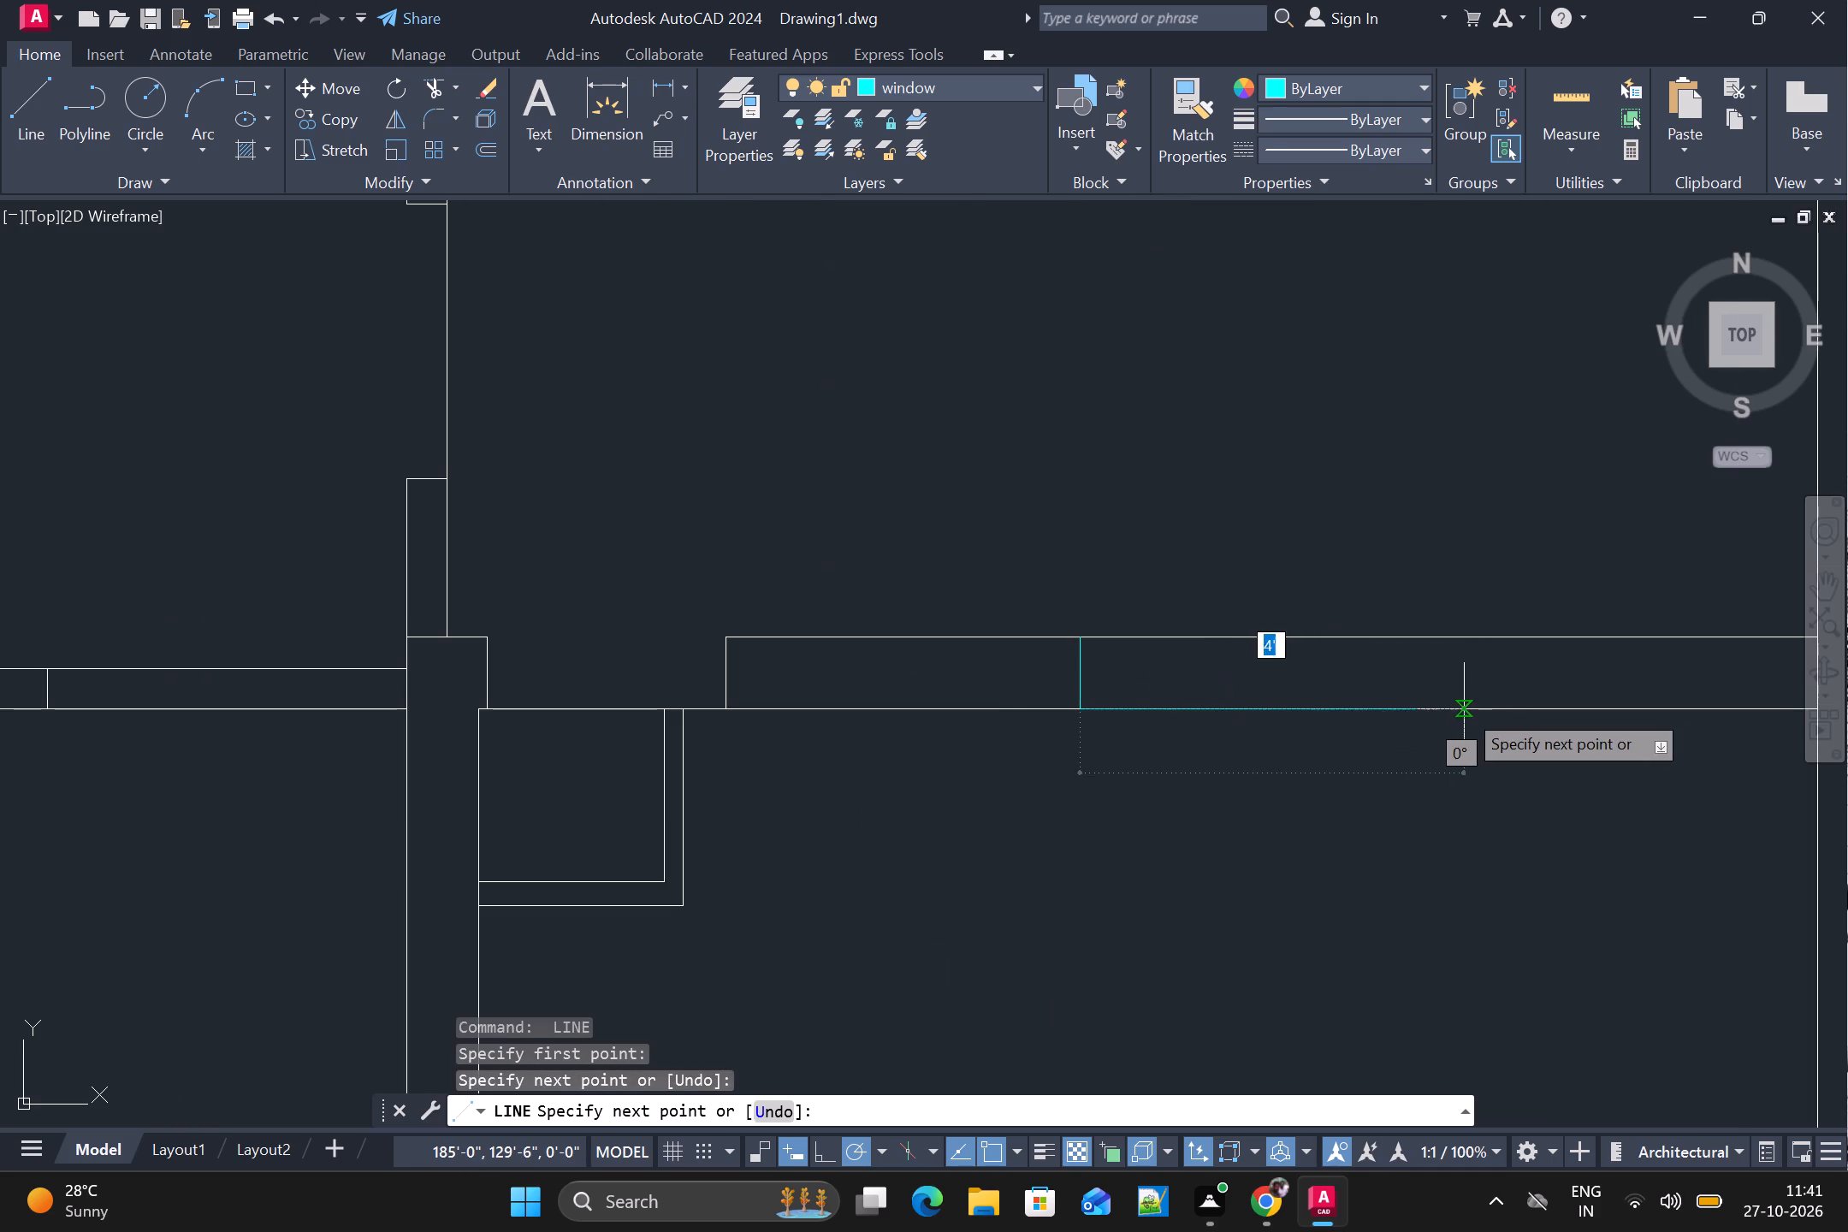
pyautogui.keyDown('alt'); pyautogui.click(1464, 709); pyautogui.keyUp('alt')
pyautogui.keyDown('alt'); pyautogui.click(1461, 639); pyautogui.keyUp('alt')
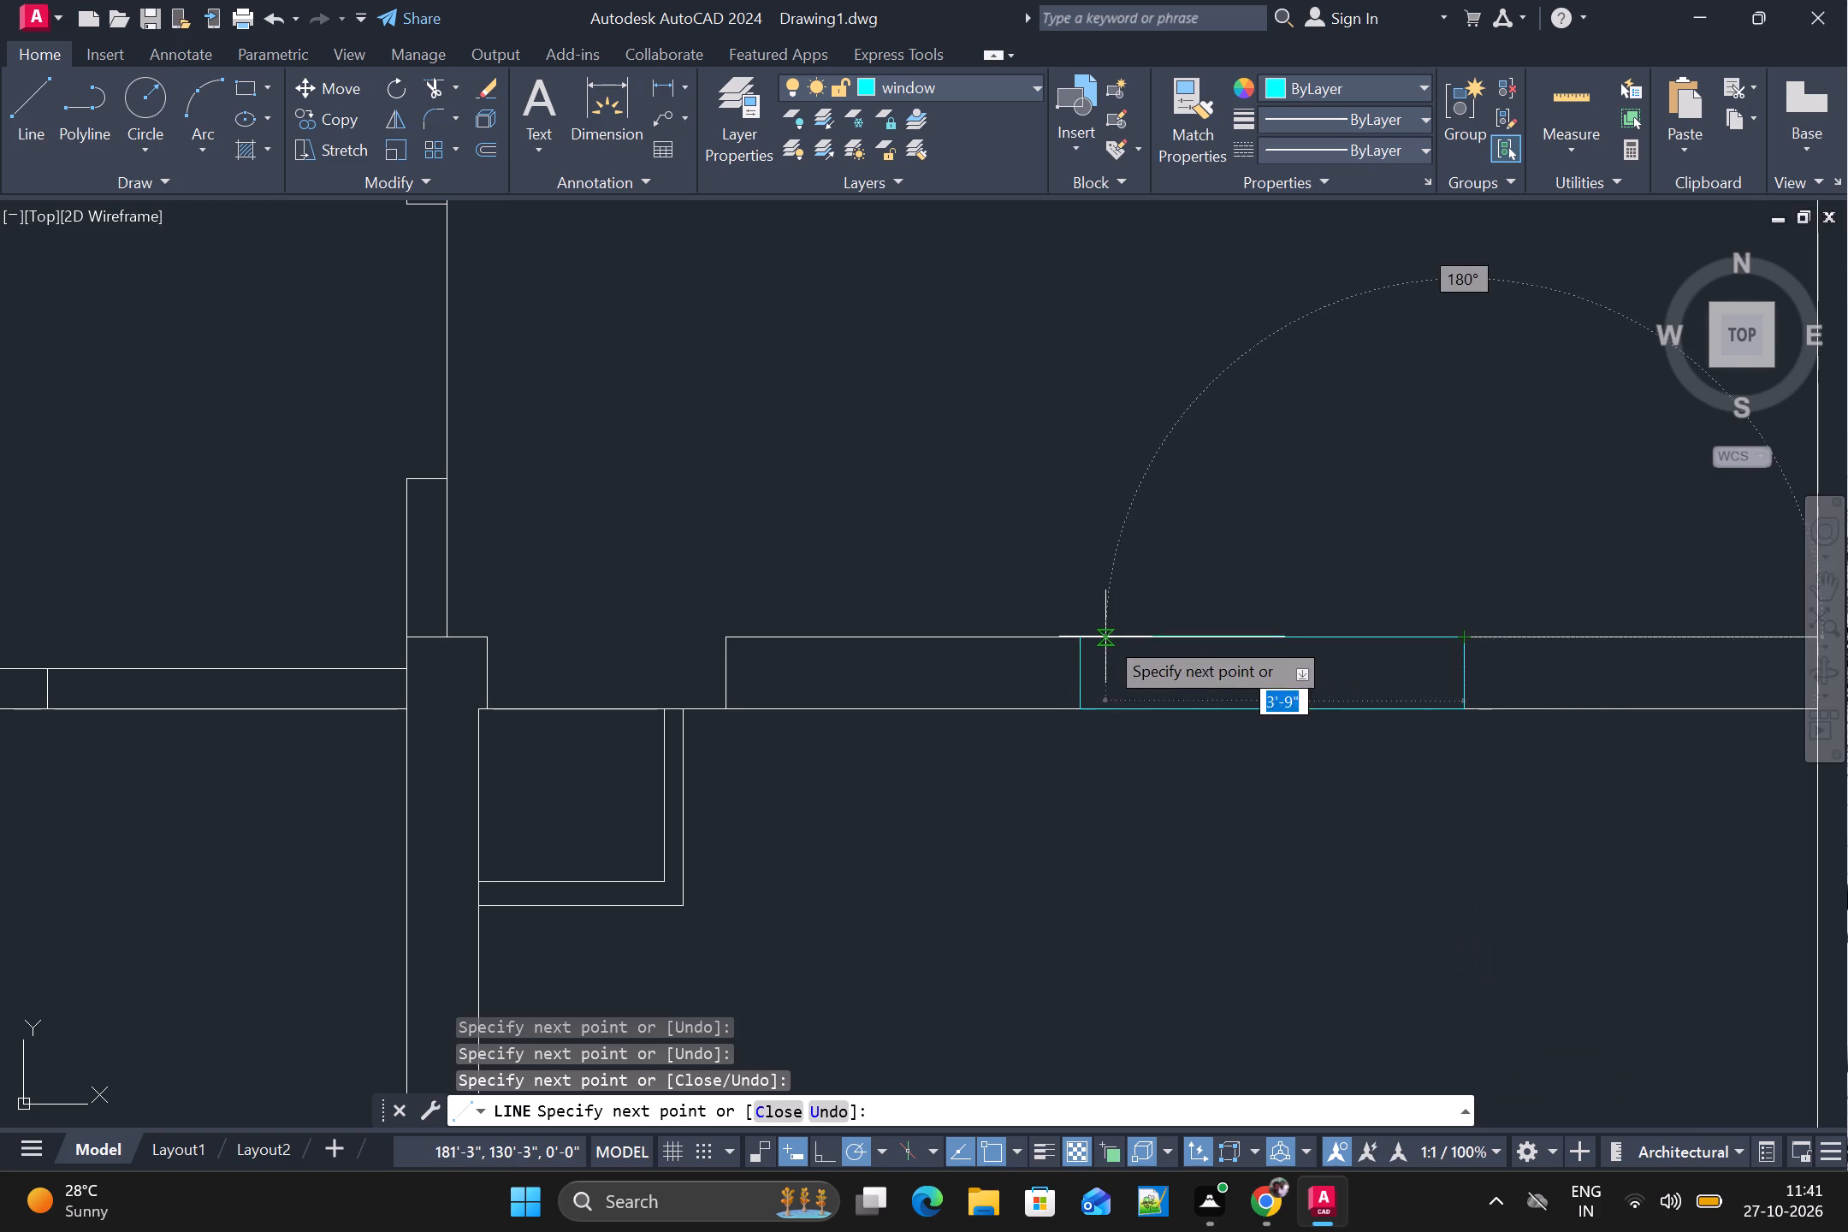
pyautogui.keyDown('alt'); pyautogui.click(1078, 637); pyautogui.keyUp('alt')
pyautogui.keyDown('alt'); pyautogui.scroll(-2, 1116, 655); pyautogui.keyUp('alt')
pyautogui.press('space')
# Draw a closed rectangular window outline about 4' long in the south wall of the southwest room, north of the staircase.
pyautogui.keyDown('alt'); pyautogui.scroll(-2, 1183, 705); pyautogui.keyUp('alt')
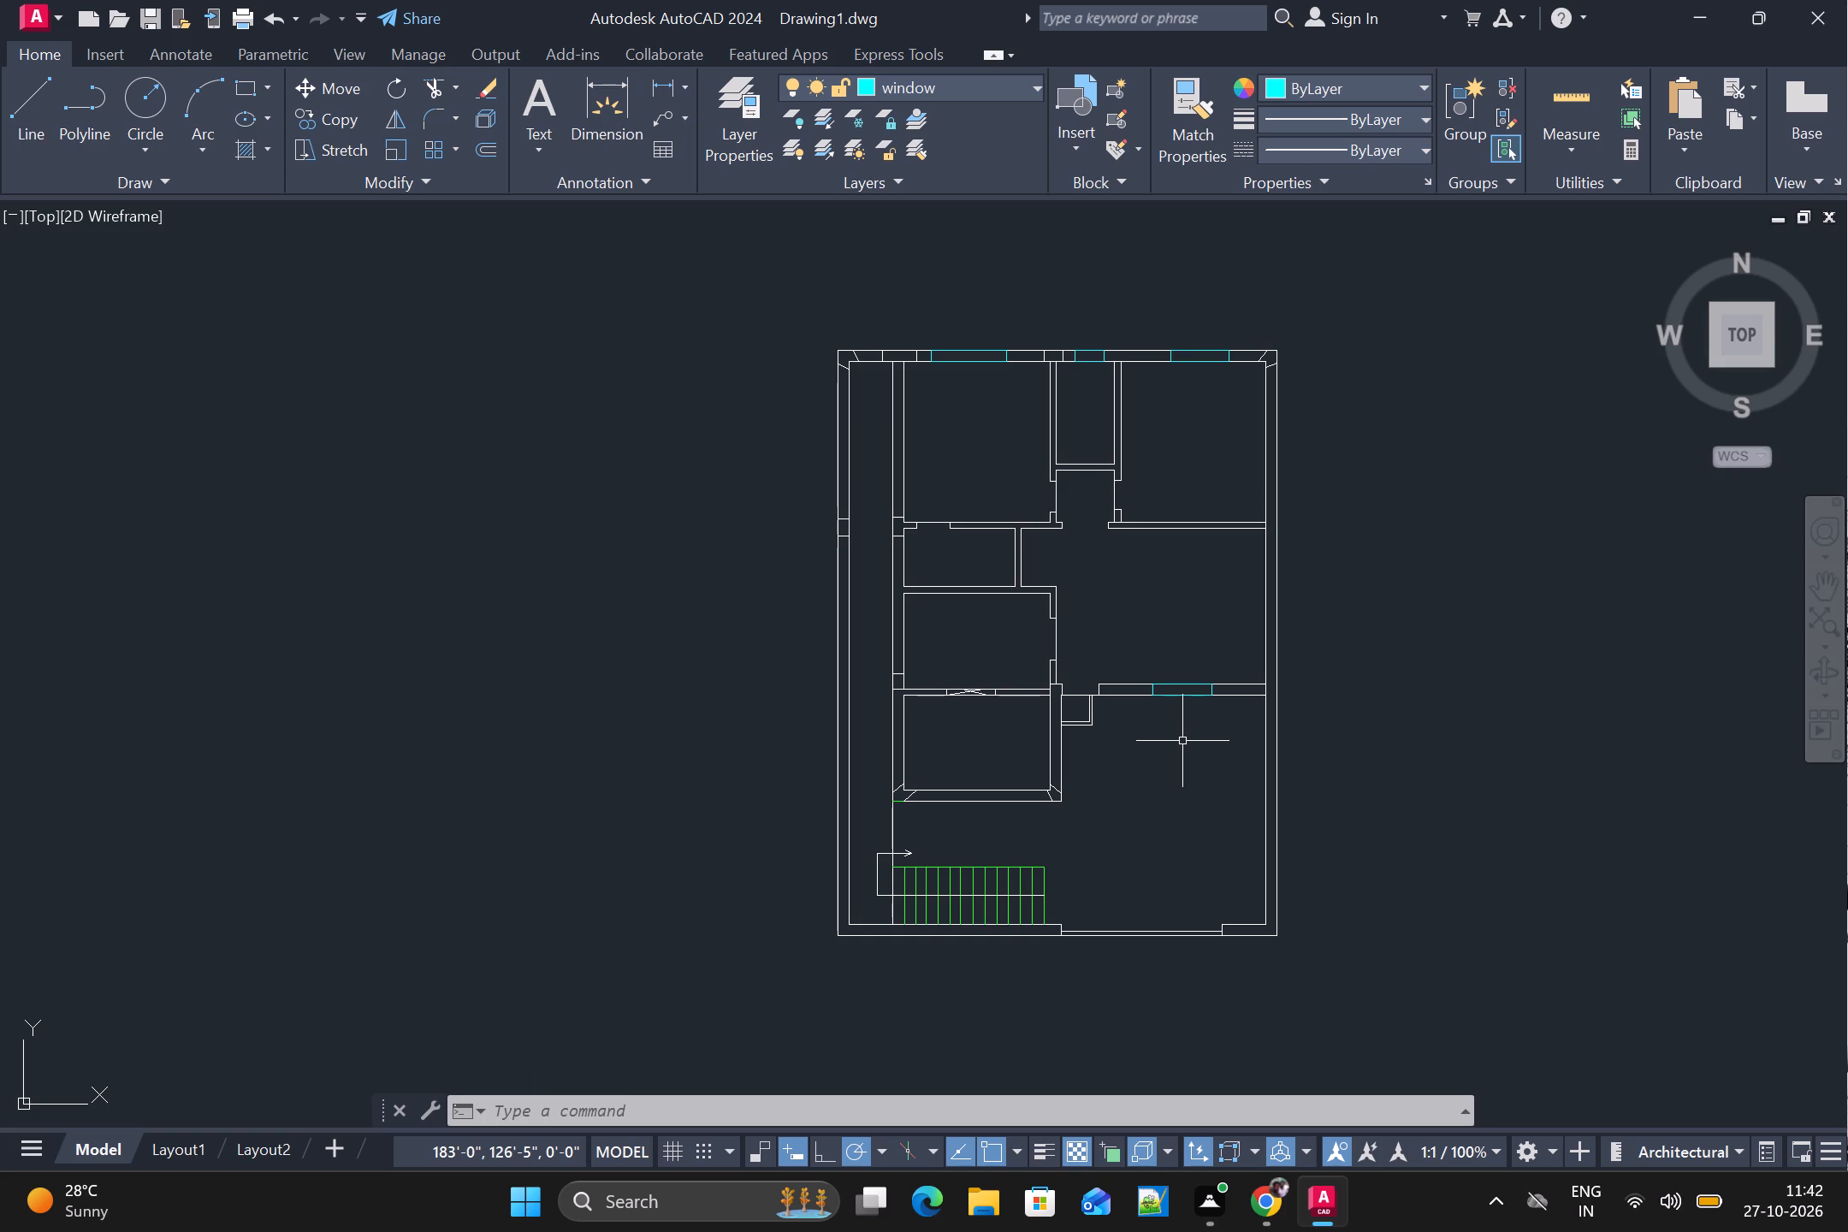
pyautogui.press('space')
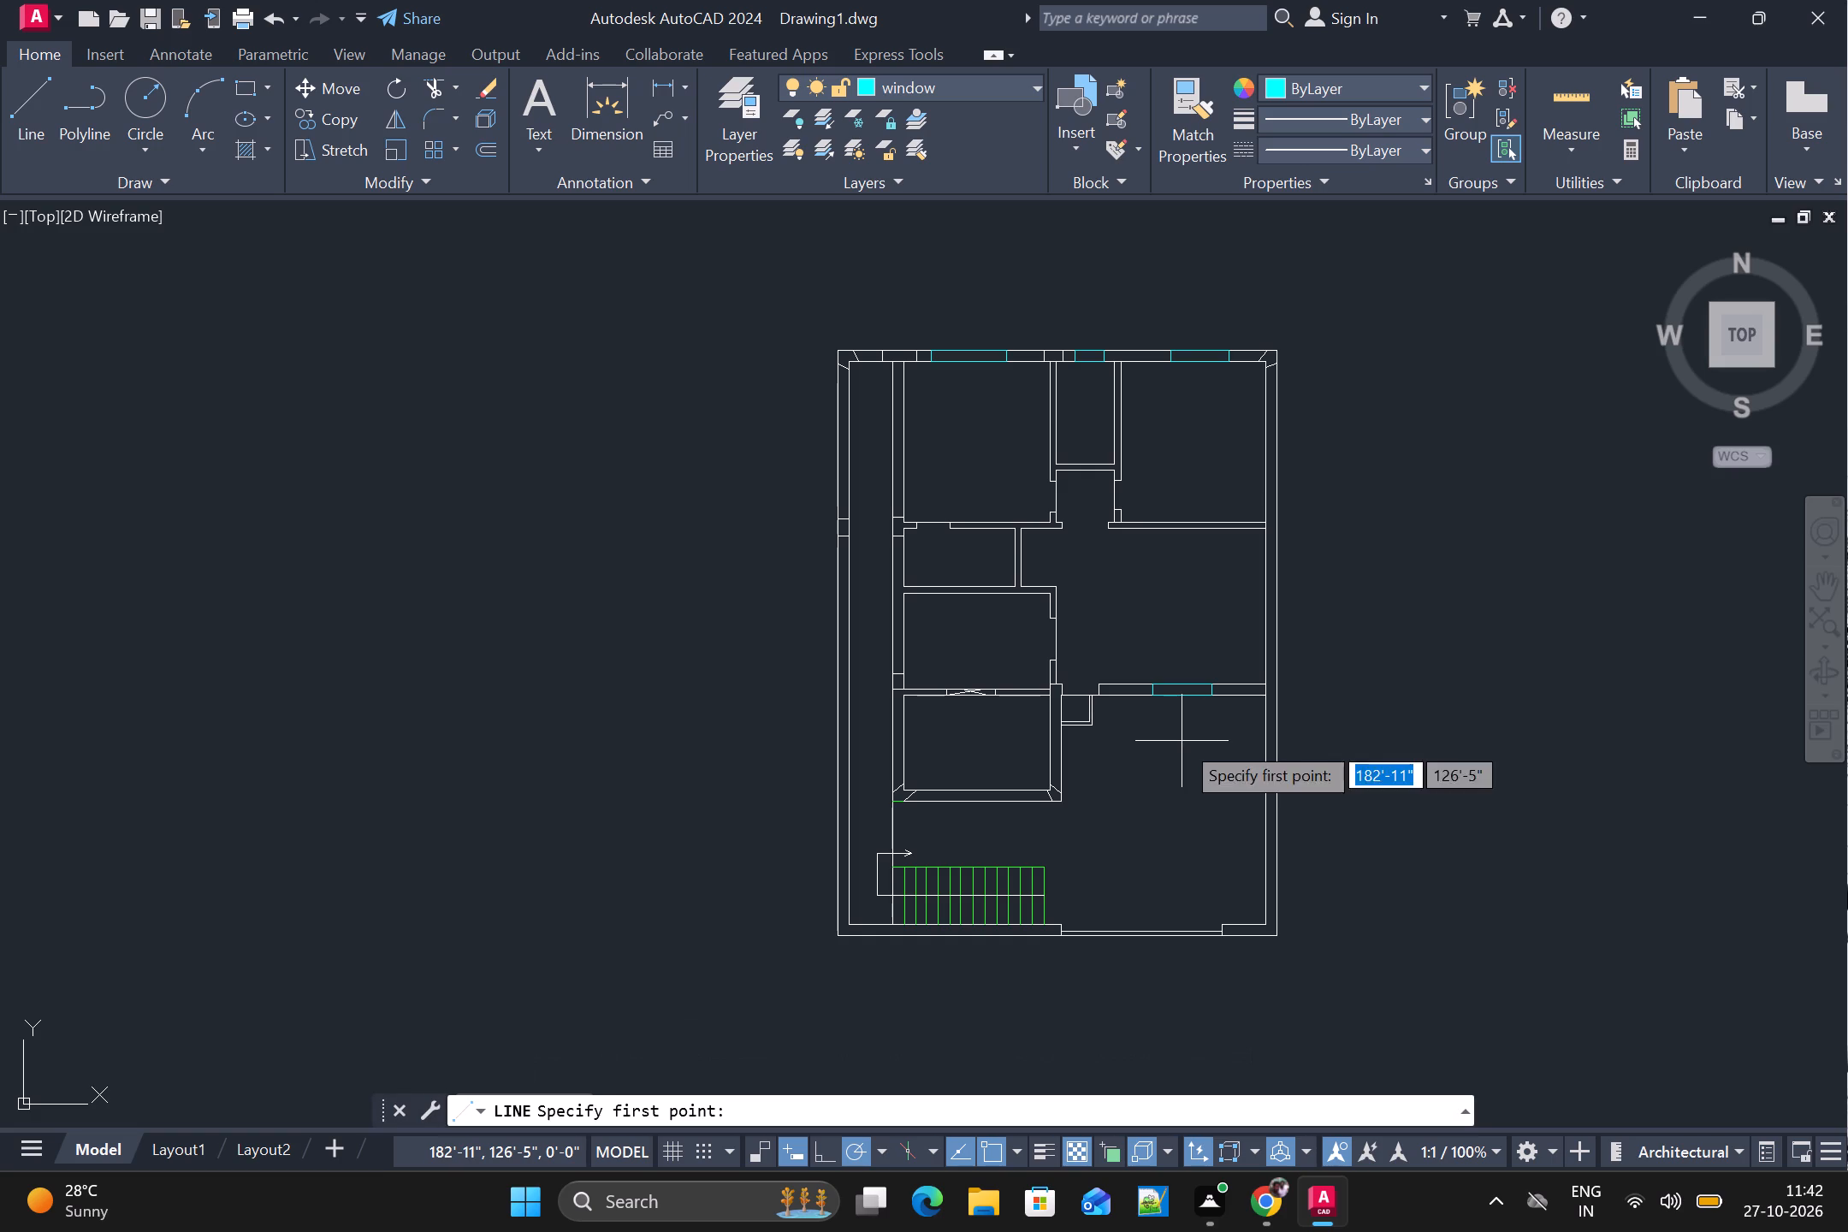
pyautogui.keyDown('alt'); pyautogui.scroll(-1, 1072, 759); pyautogui.keyUp('alt')
pyautogui.keyDown('alt'); pyautogui.scroll(1, 1010, 809); pyautogui.keyUp('alt')
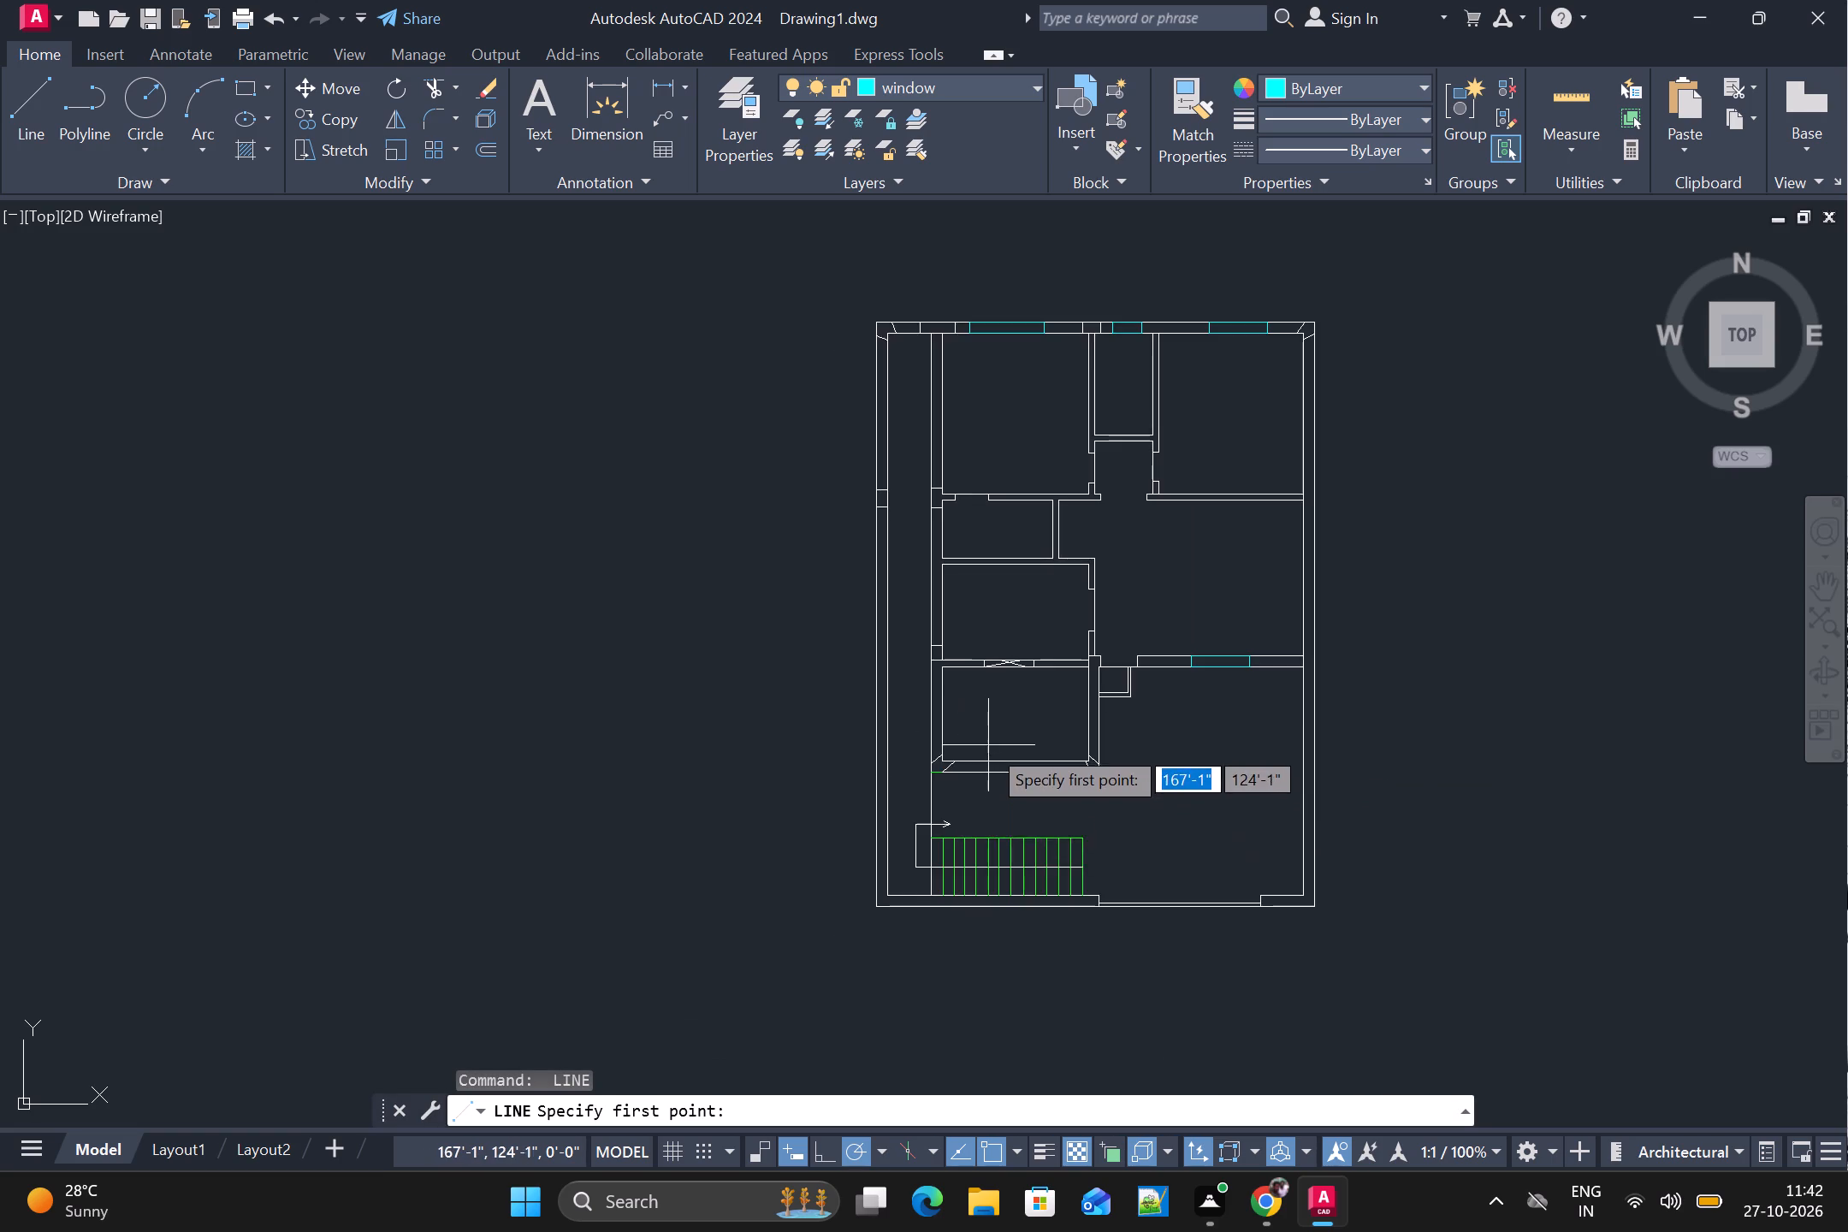
pyautogui.keyDown('alt'); pyautogui.scroll(2, 988, 744); pyautogui.keyUp('alt')
pyautogui.keyDown('alt'); pyautogui.click(980, 794); pyautogui.keyUp('alt')
pyautogui.keyDown('alt'); pyautogui.click(980, 825); pyautogui.keyUp('alt')
pyautogui.press('space')
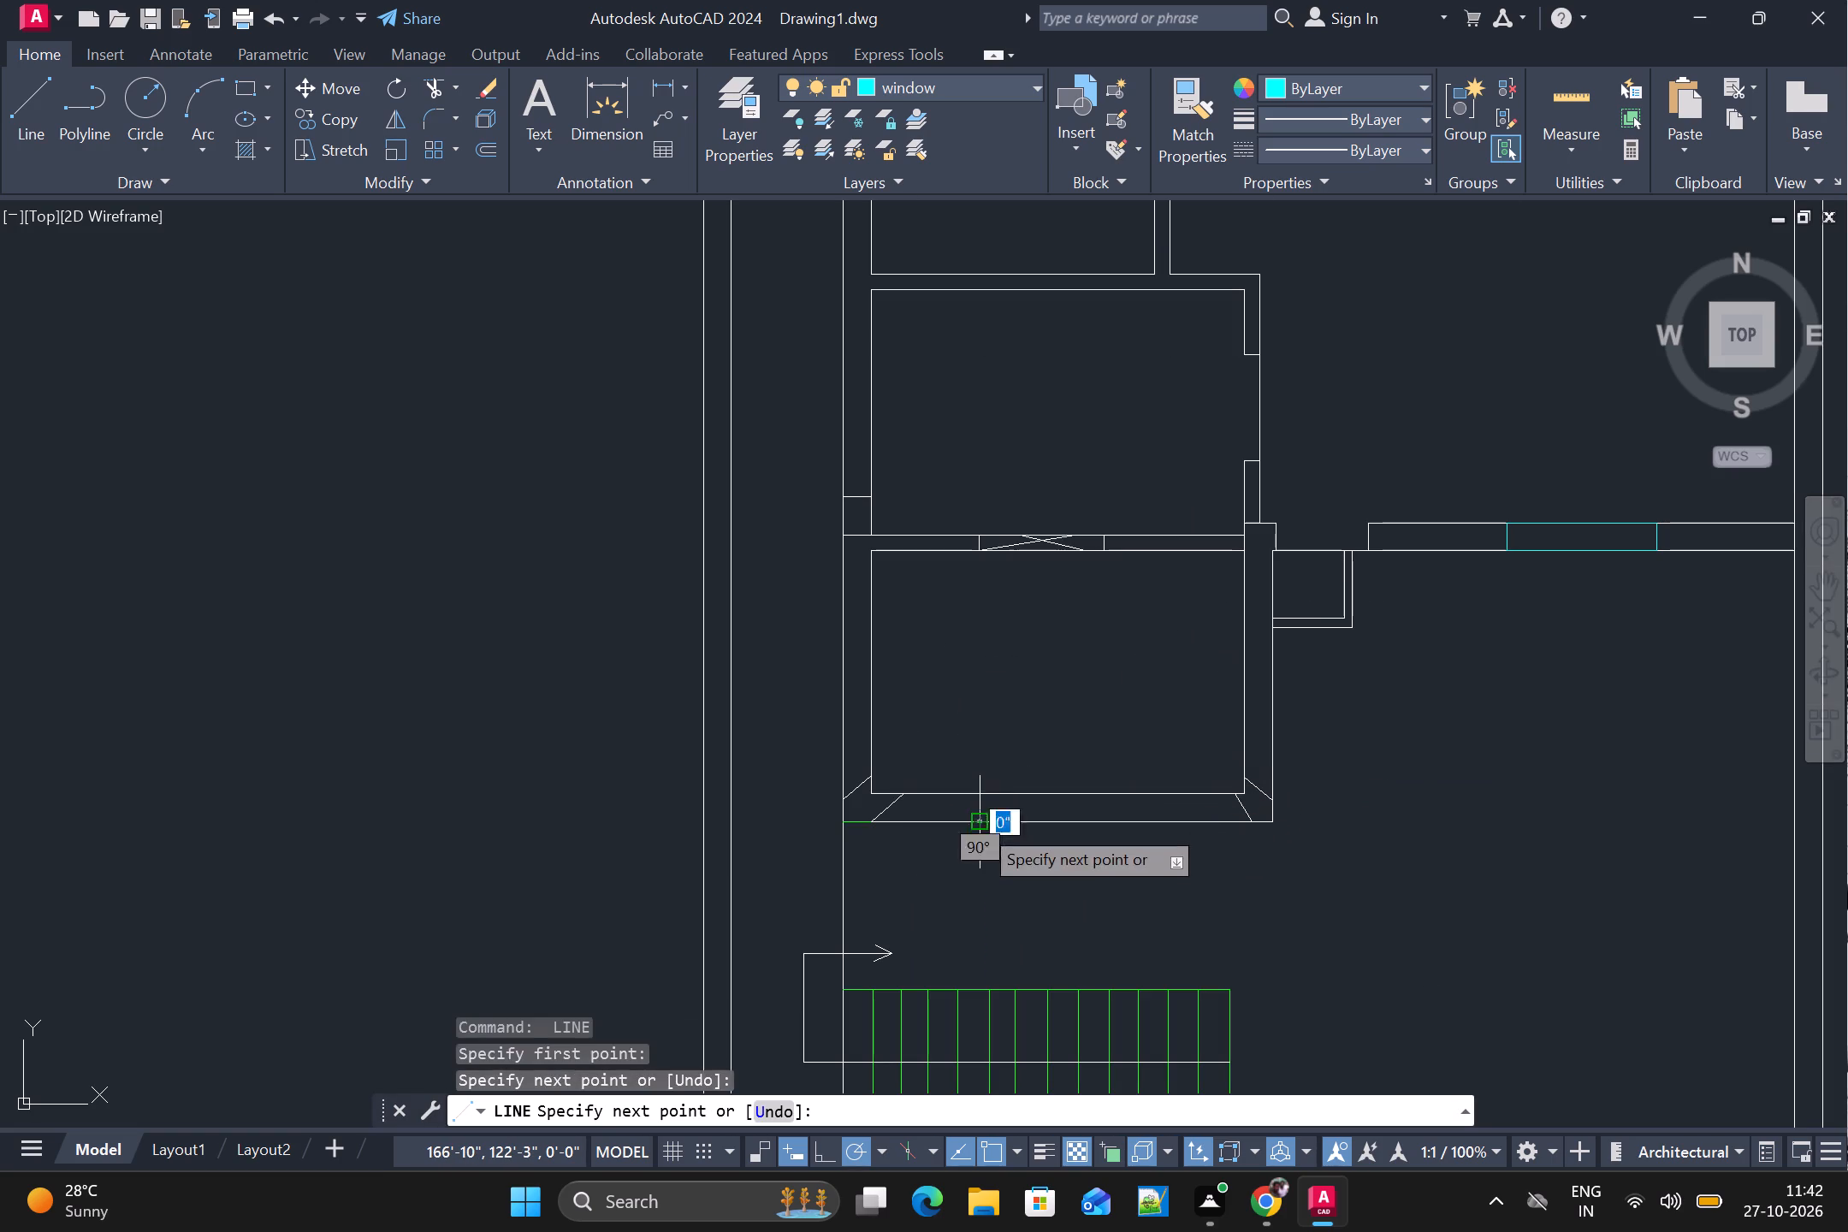
pyautogui.press('space')
pyautogui.press('space')
pyautogui.keyDown('alt'); pyautogui.click(981, 824); pyautogui.keyUp('alt')
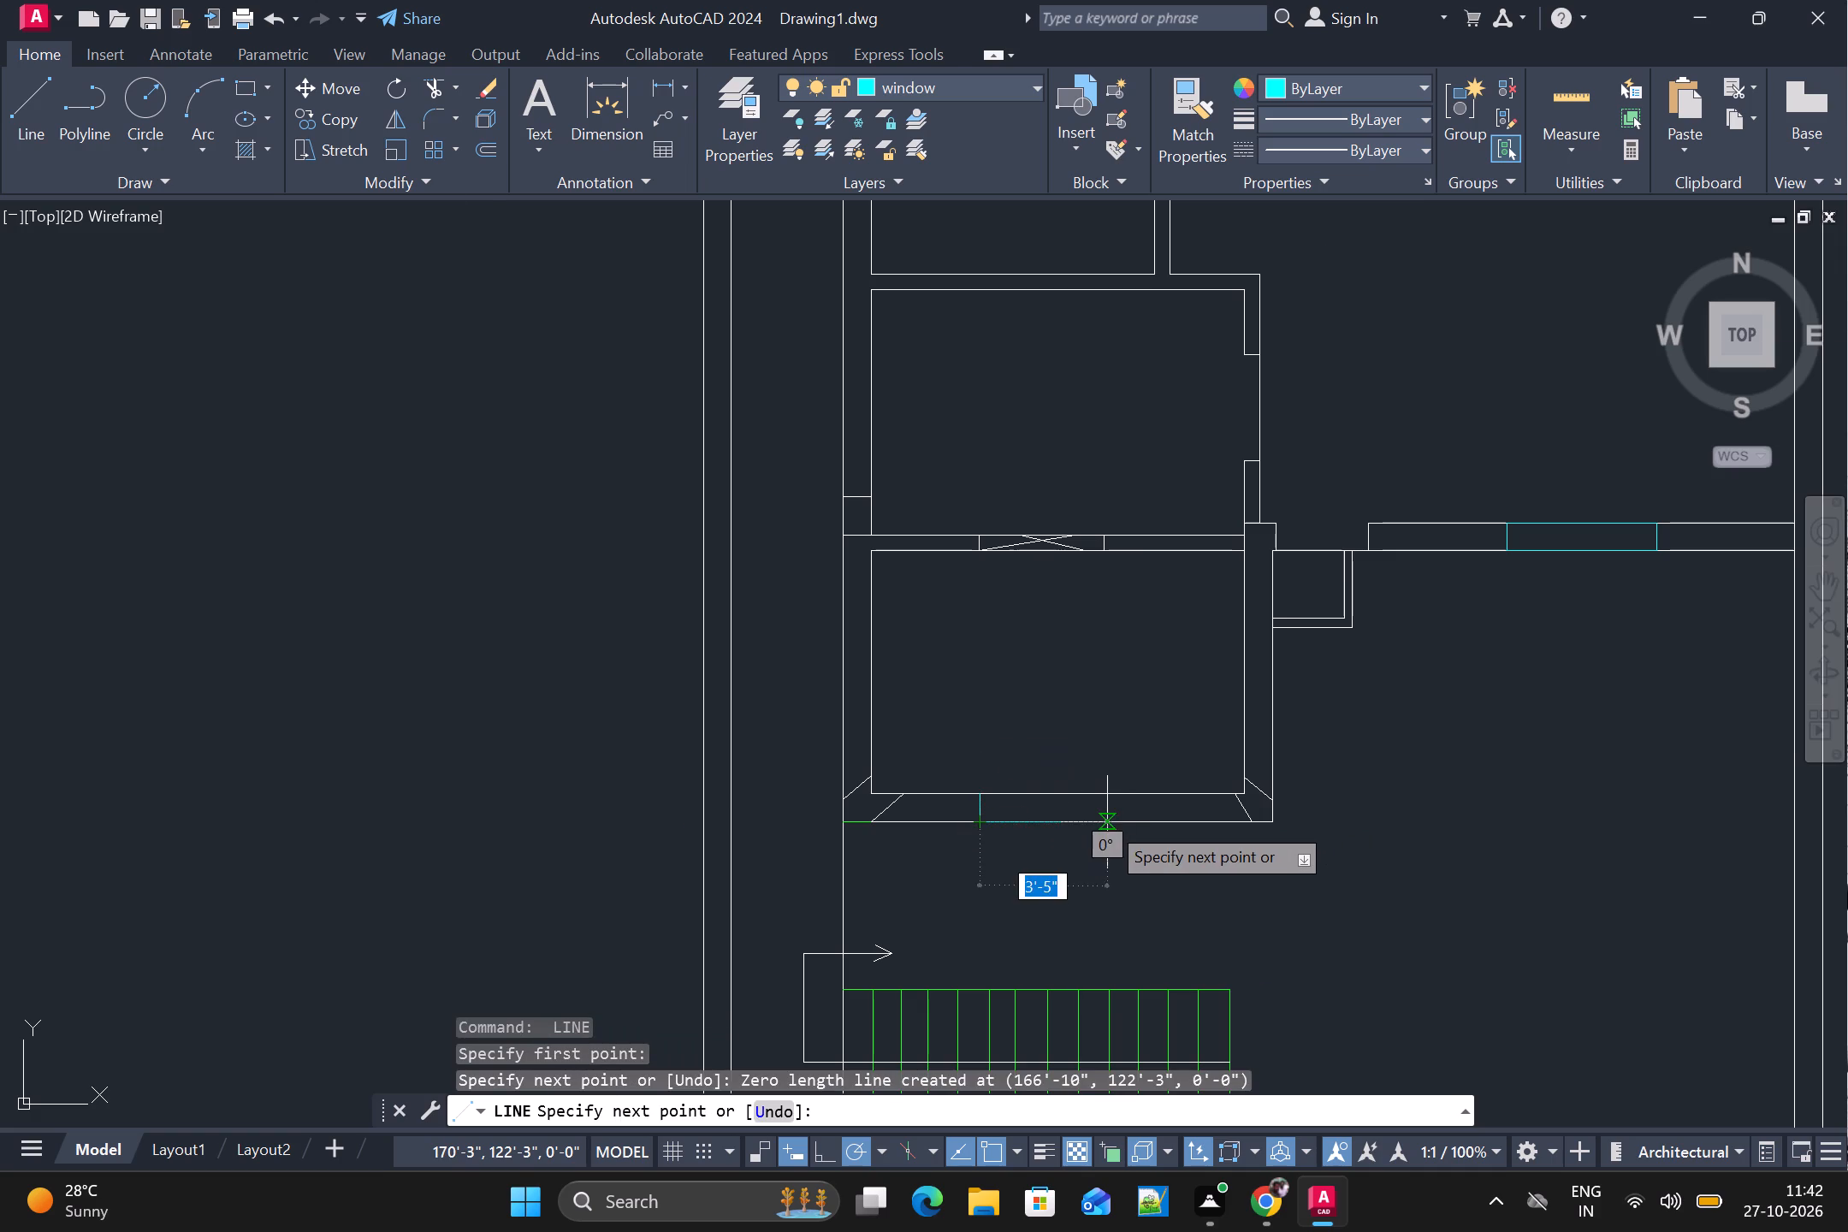
pyautogui.keyDown('alt'); pyautogui.scroll(2, 1107, 822); pyautogui.keyUp('alt')
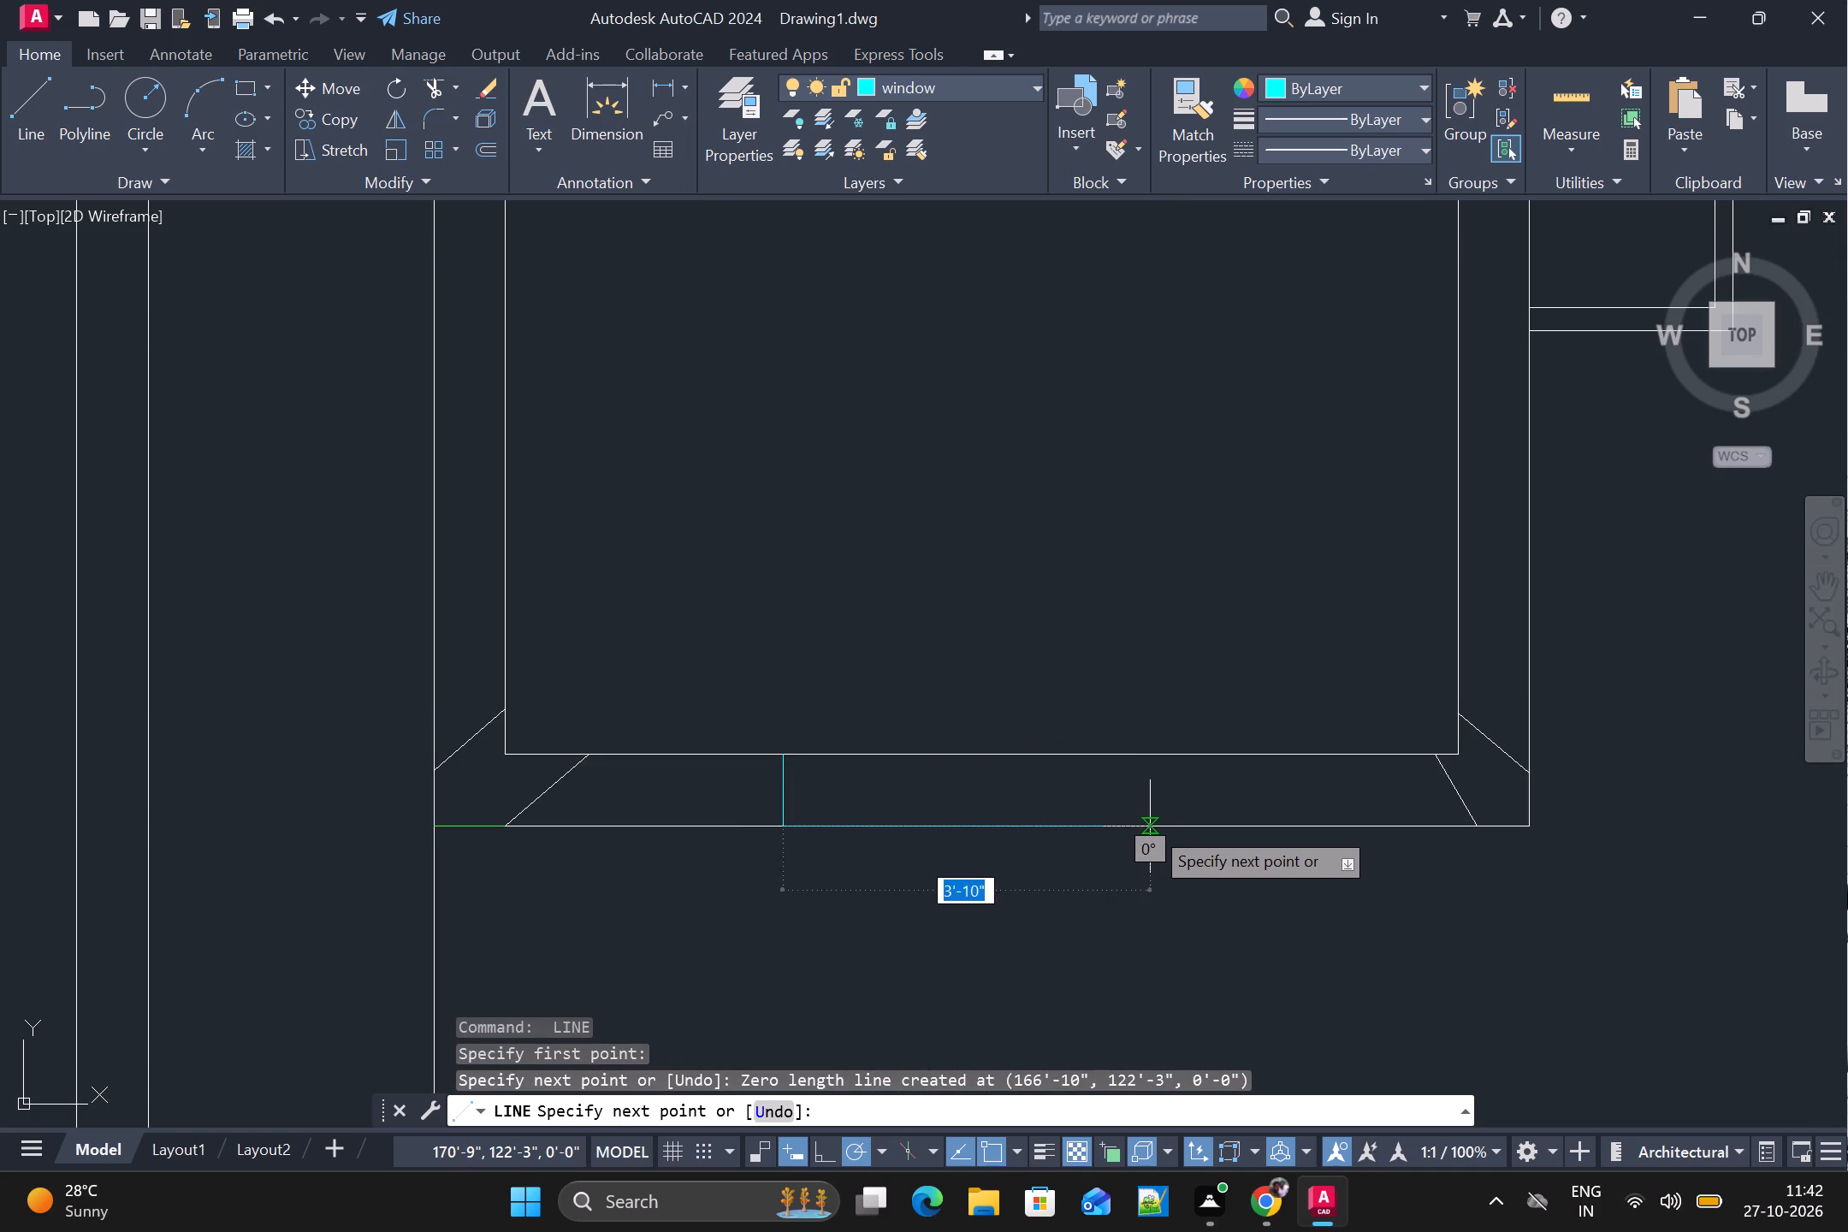
pyautogui.keyDown('alt'); pyautogui.click(1164, 826); pyautogui.keyUp('alt')
pyautogui.keyDown('alt'); pyautogui.click(1166, 755); pyautogui.keyUp('alt')
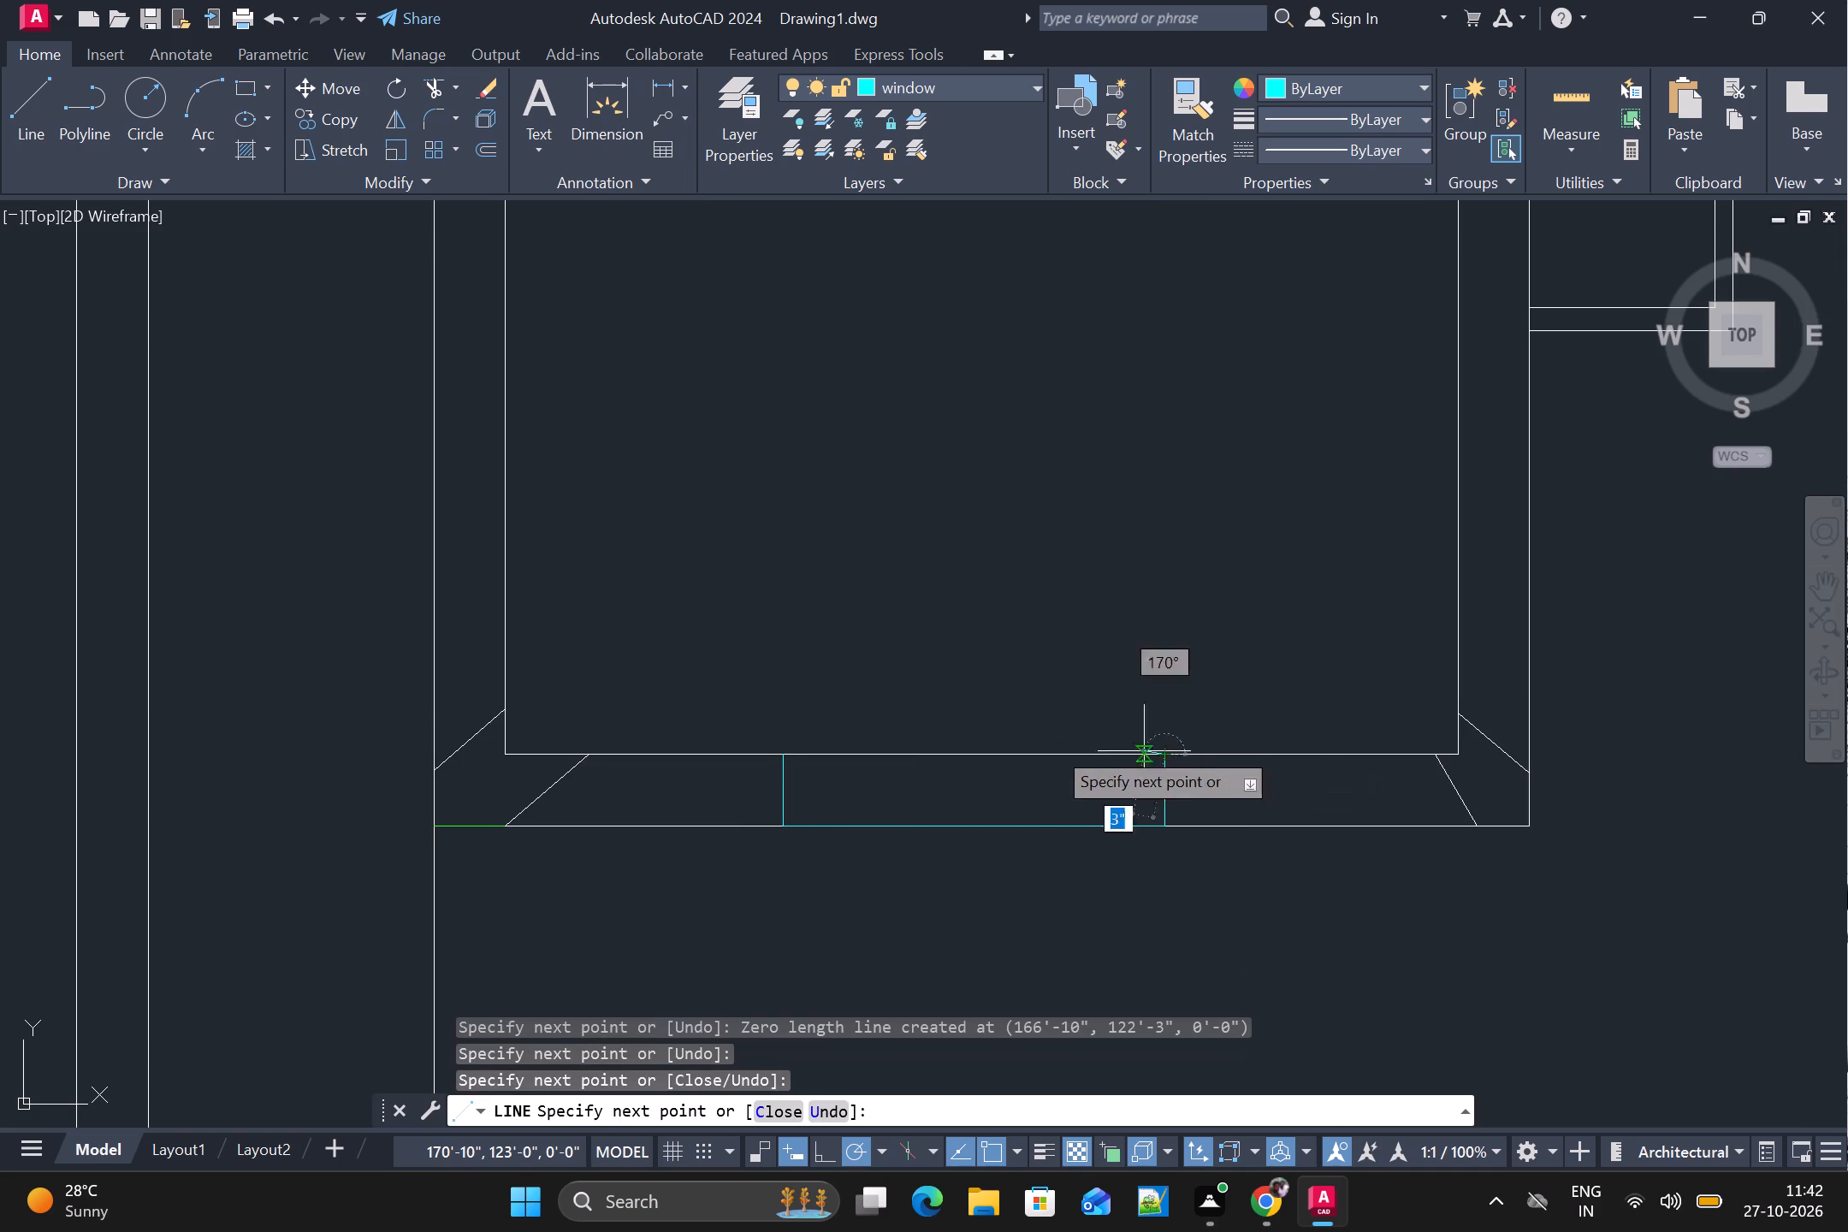
pyautogui.keyDown('alt'); pyautogui.click(775, 756); pyautogui.keyUp('alt')
pyautogui.press('space')
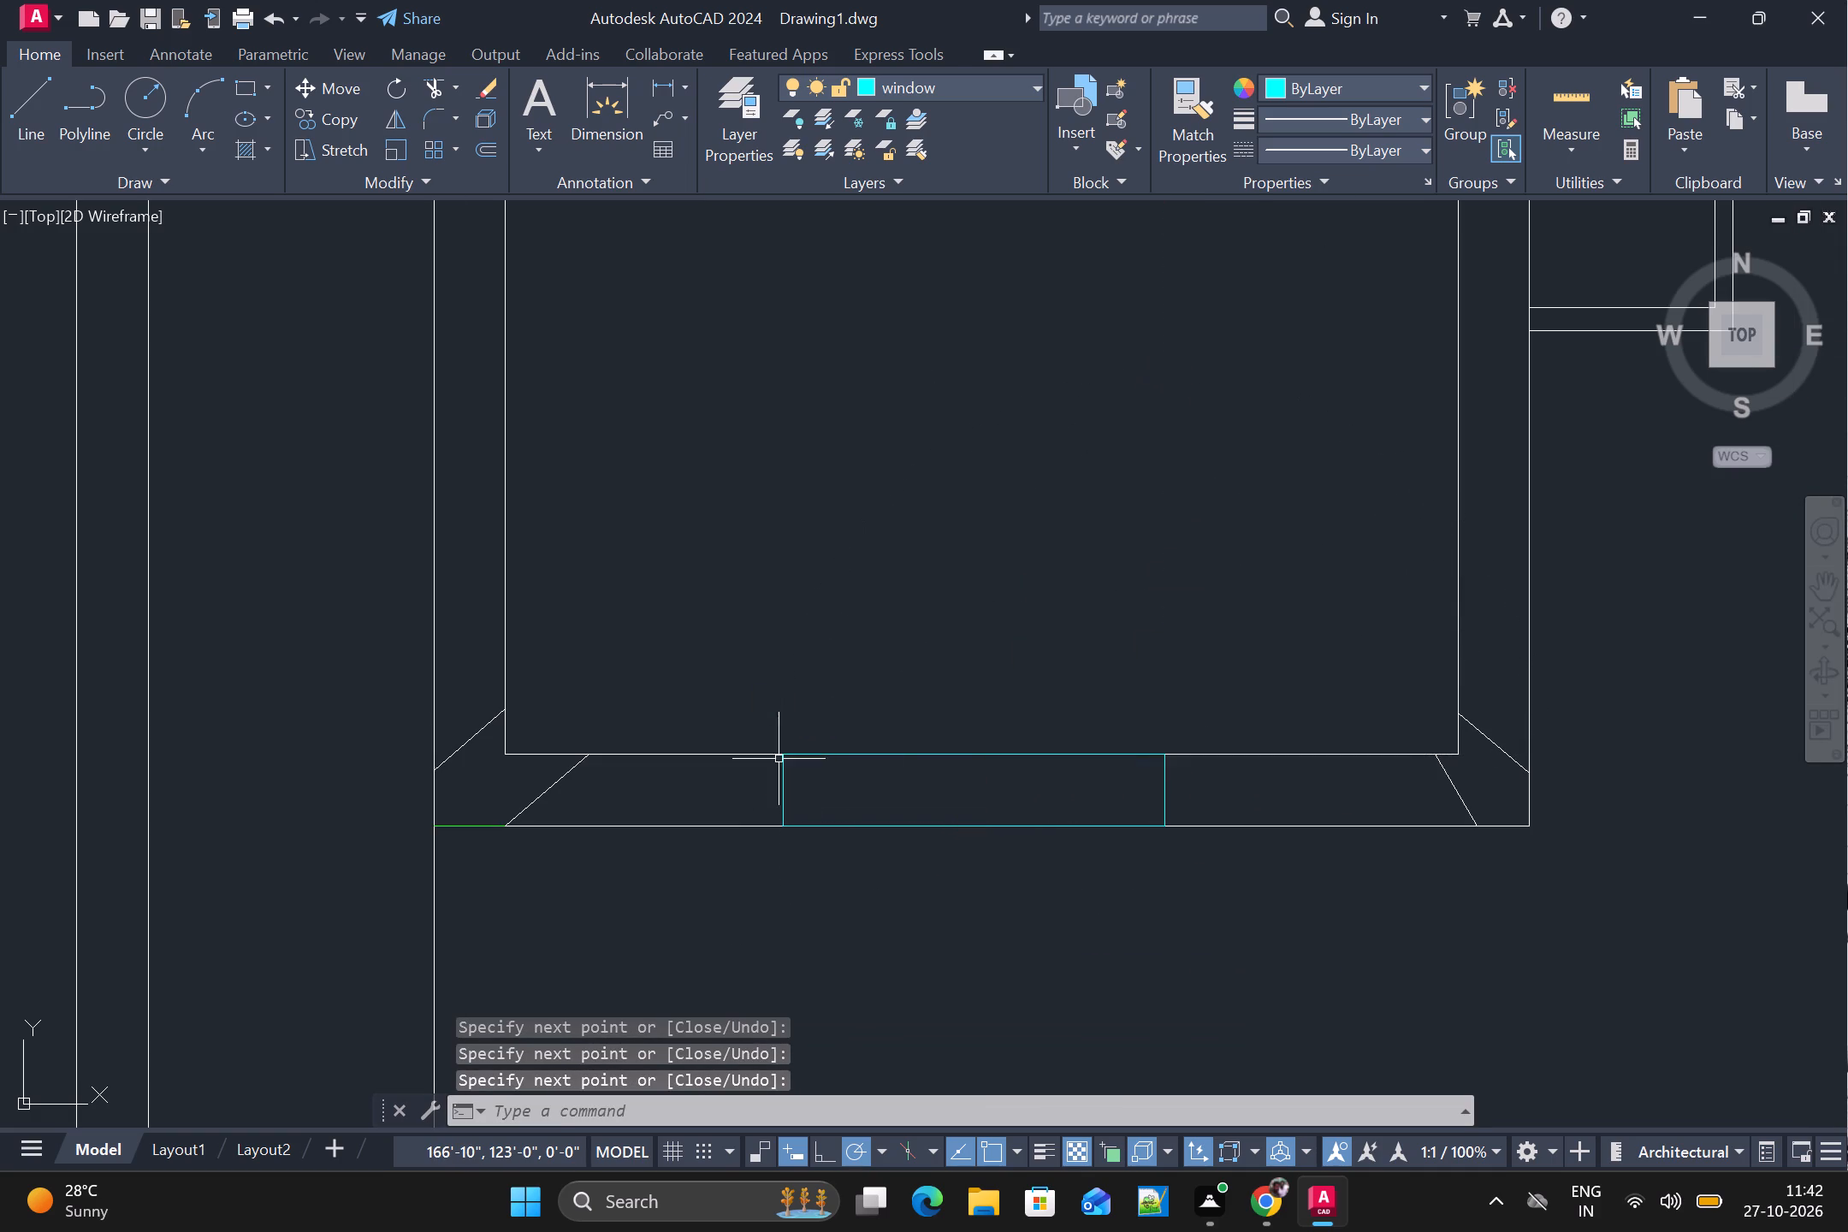
# Draw a closed rectangular window outline about 4' long across the southwest room's west wall.
pyautogui.keyDown('alt'); pyautogui.scroll(-2, 859, 765); pyautogui.keyUp('alt')
pyautogui.press('space')
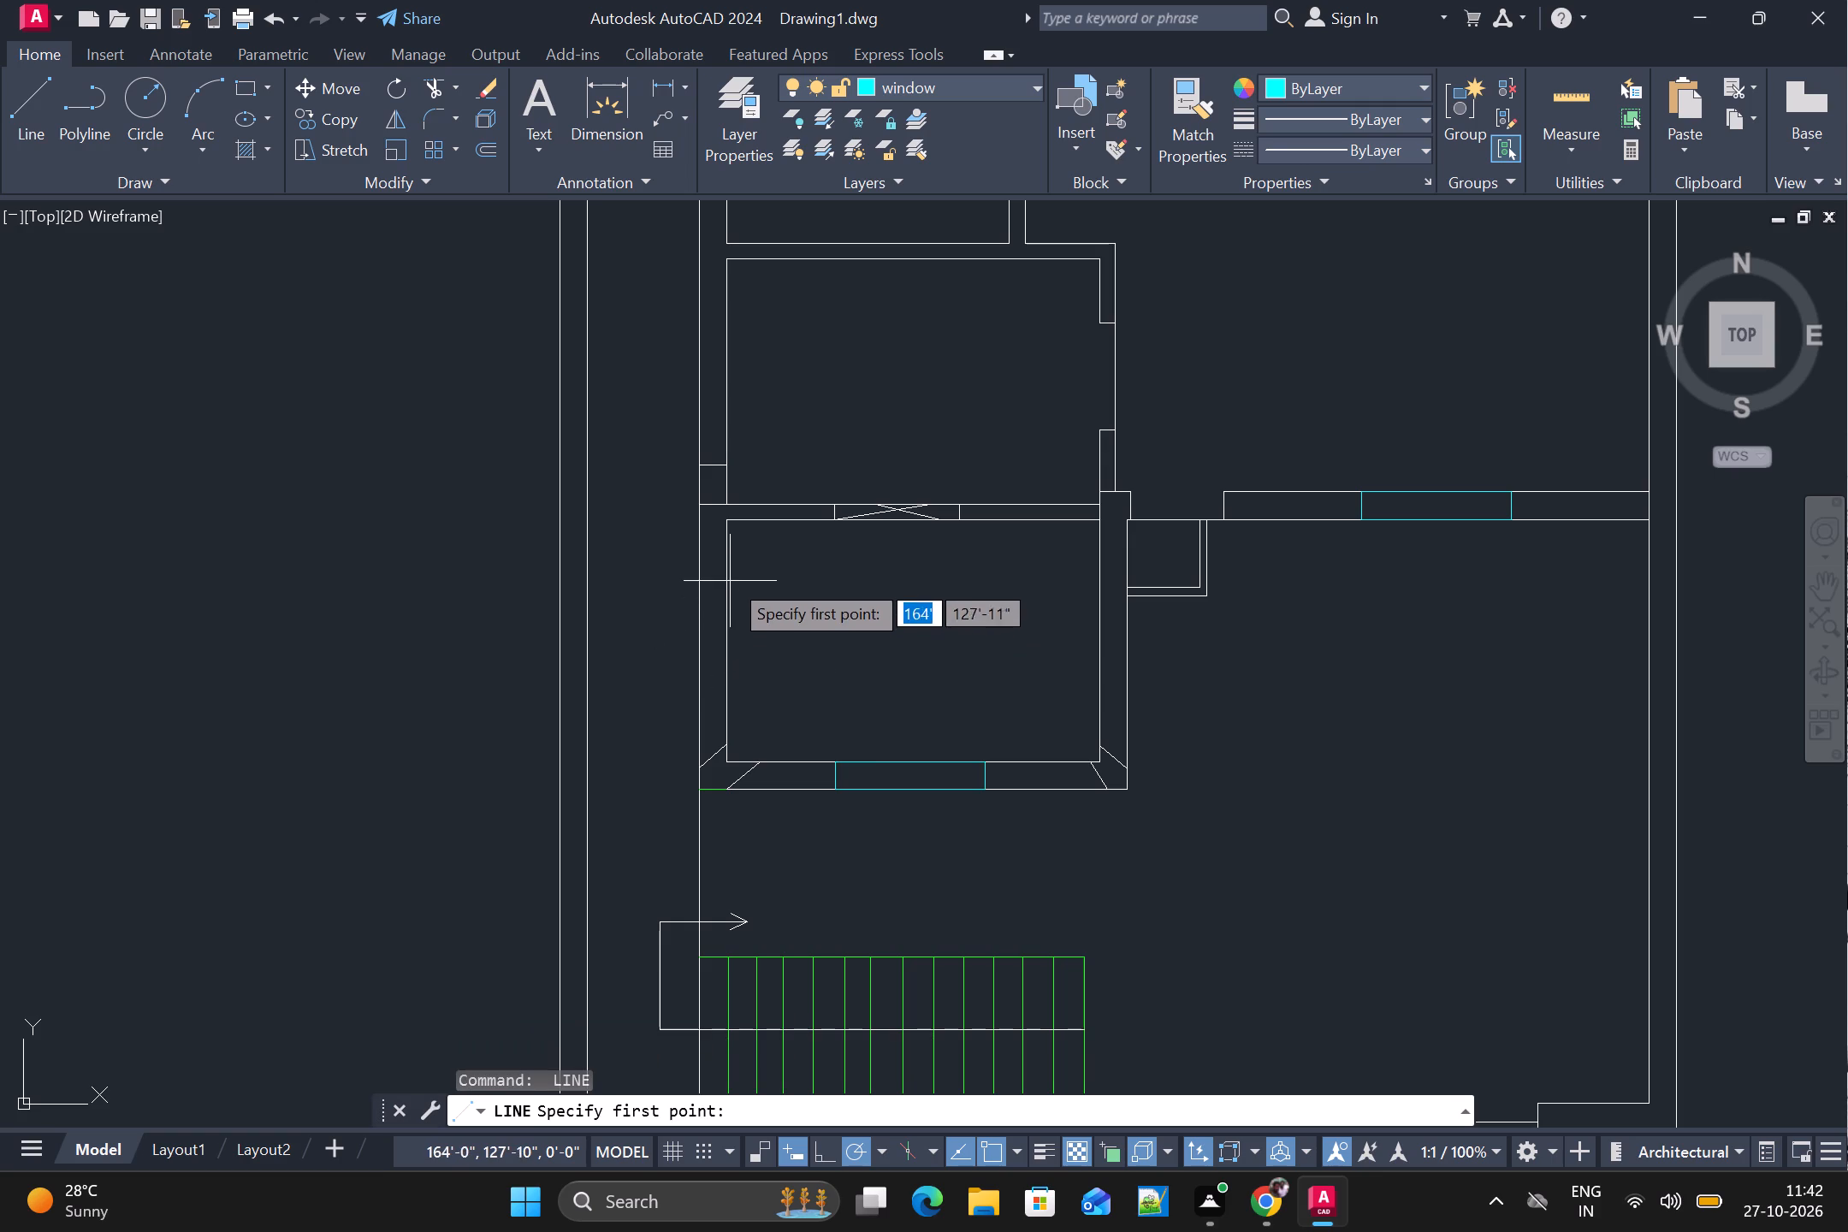
pyautogui.keyDown('alt'); pyautogui.click(730, 577); pyautogui.keyUp('alt')
pyautogui.keyDown('alt'); pyautogui.click(699, 576); pyautogui.keyUp('alt')
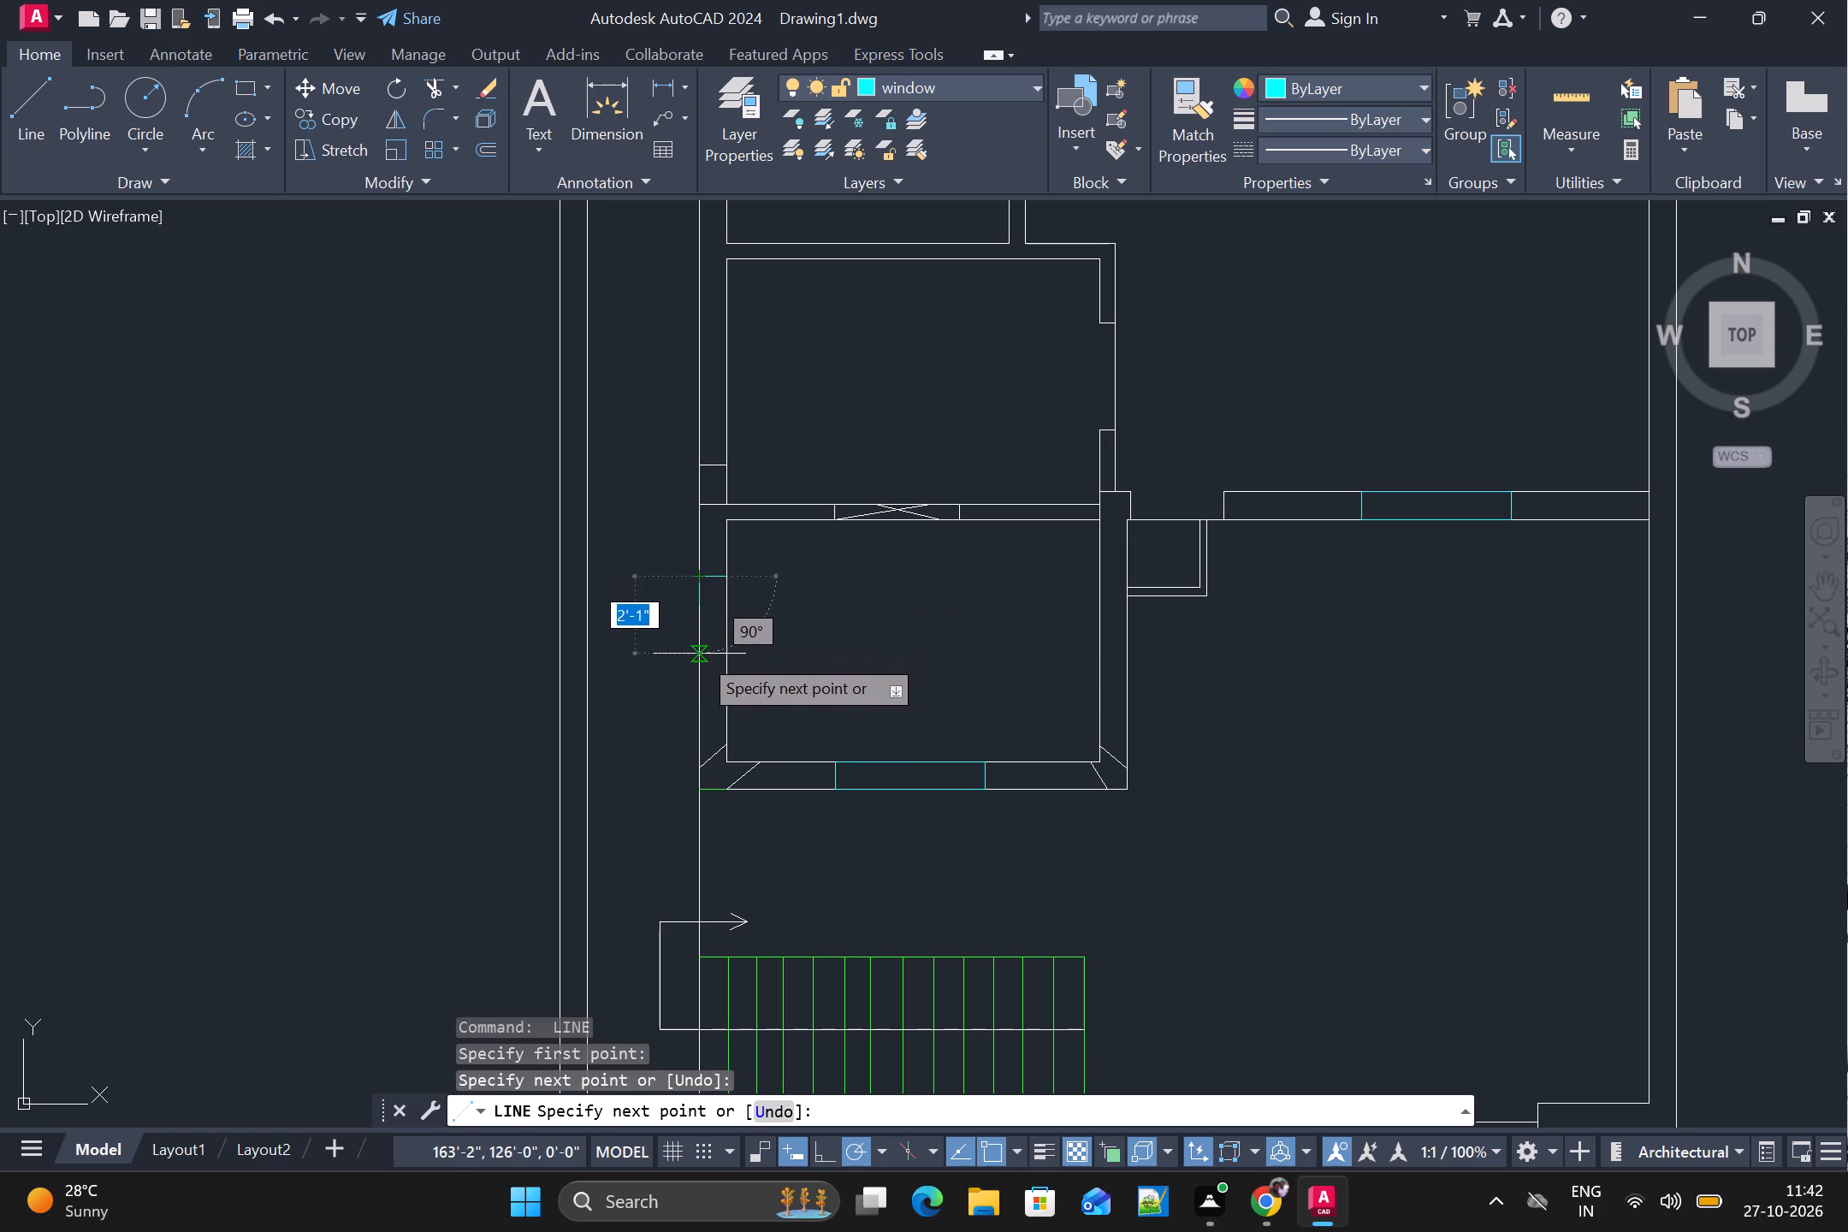
pyautogui.keyDown('alt'); pyautogui.scroll(1, 699, 657); pyautogui.keyUp('alt')
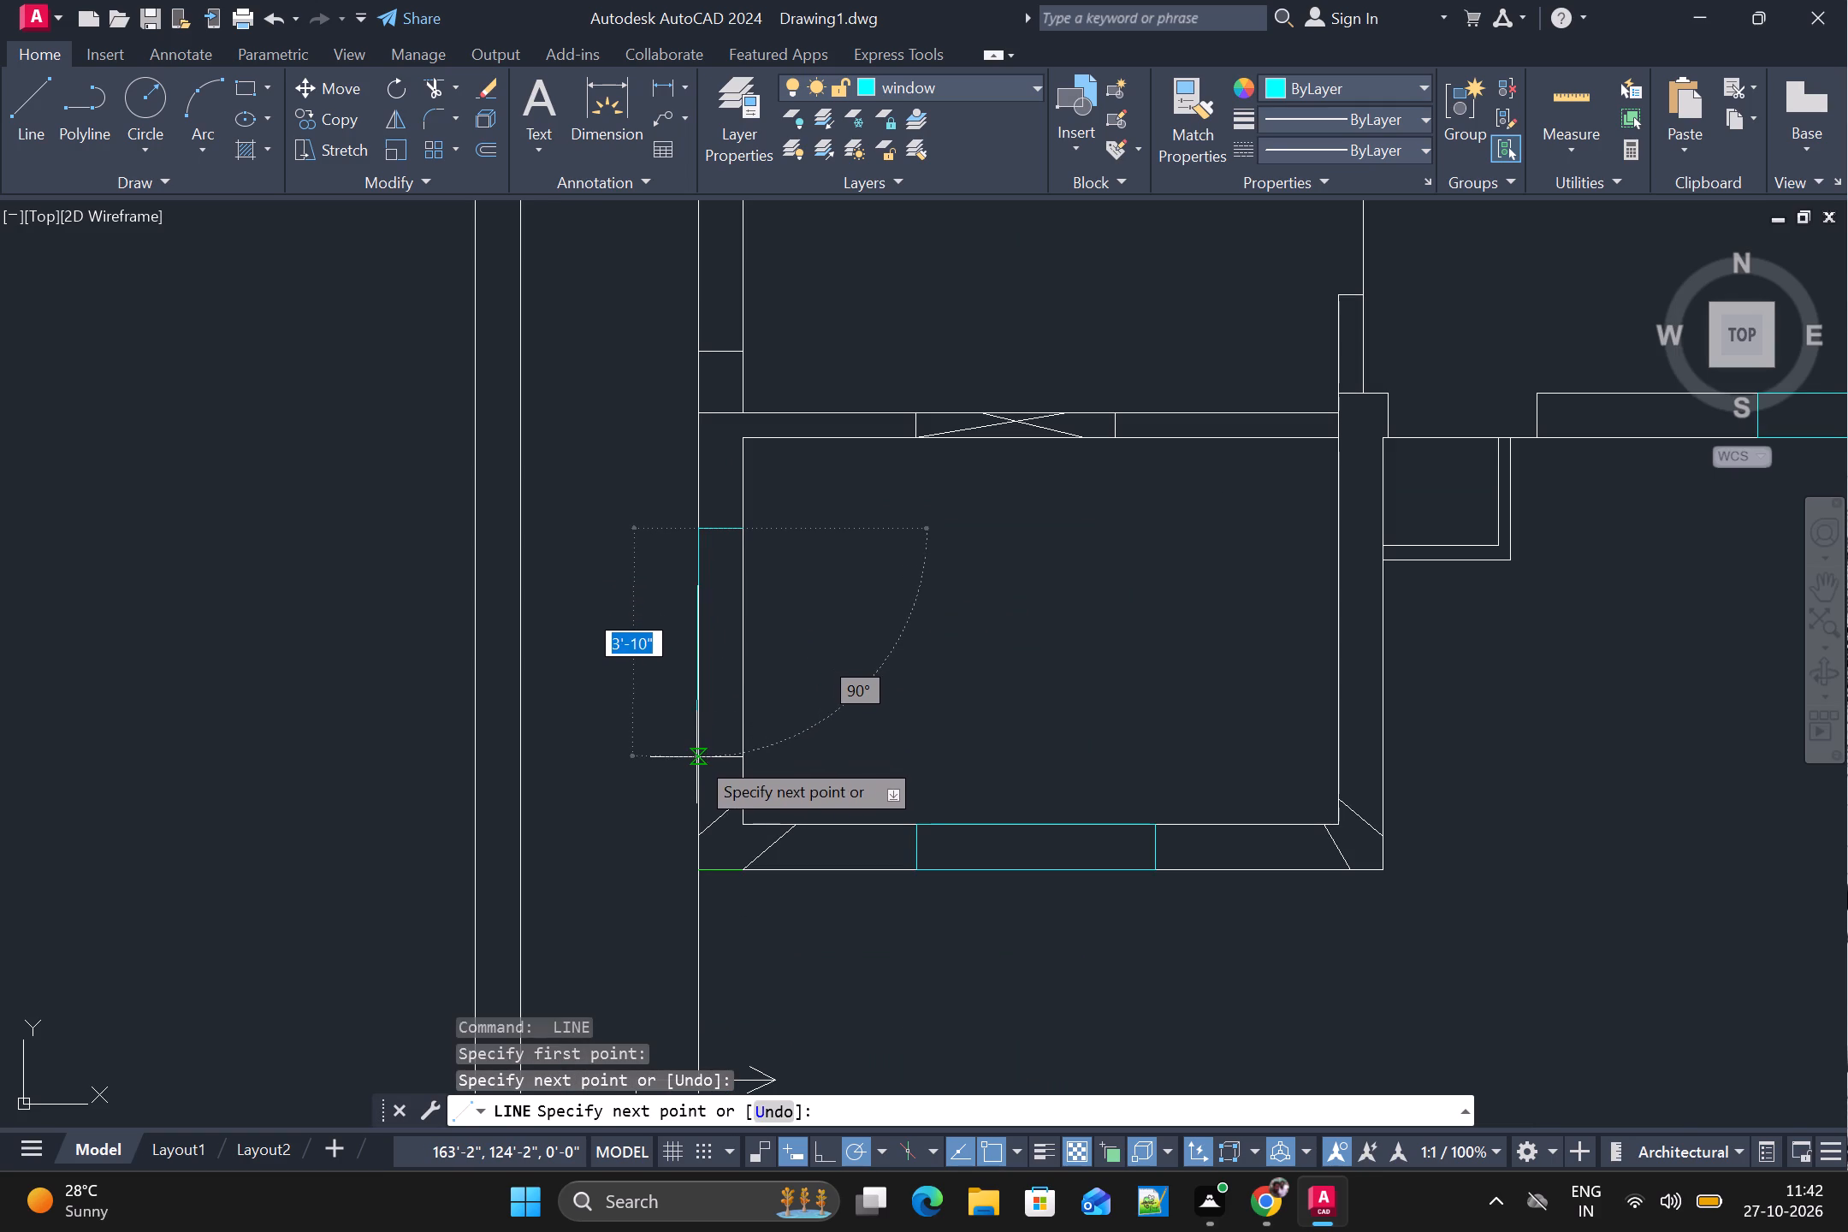
pyautogui.keyDown('alt'); pyautogui.click(696, 766); pyautogui.keyUp('alt')
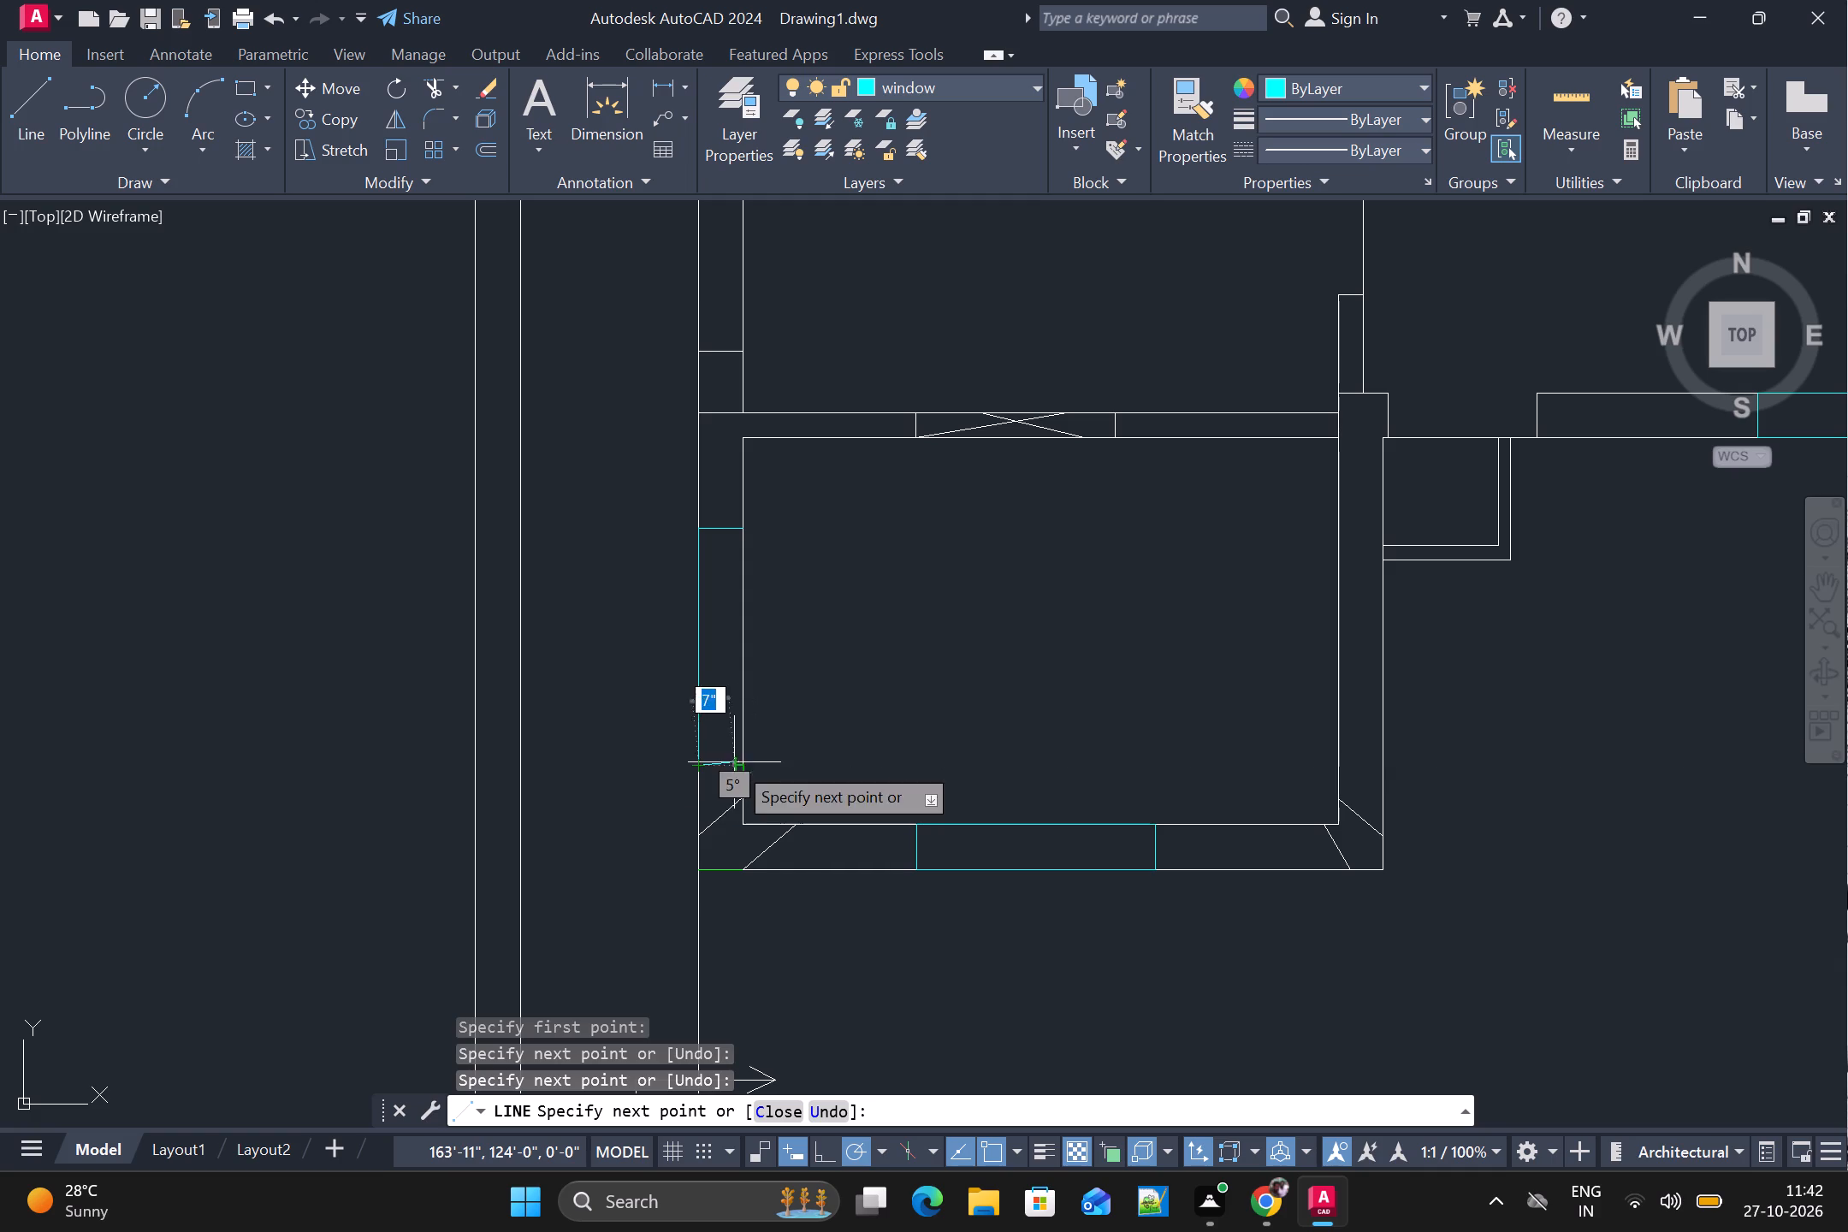
pyautogui.keyDown('alt'); pyautogui.click(734, 762); pyautogui.keyUp('alt')
pyautogui.keyDown('alt'); pyautogui.click(744, 531); pyautogui.keyUp('alt')
pyautogui.press('space')
# Draw a closed rectangular window outline about 2'-9" long in the west wall of the room directly north of the southwest room.
pyautogui.keyDown('alt'); pyautogui.scroll(-1, 761, 552); pyautogui.keyUp('alt')
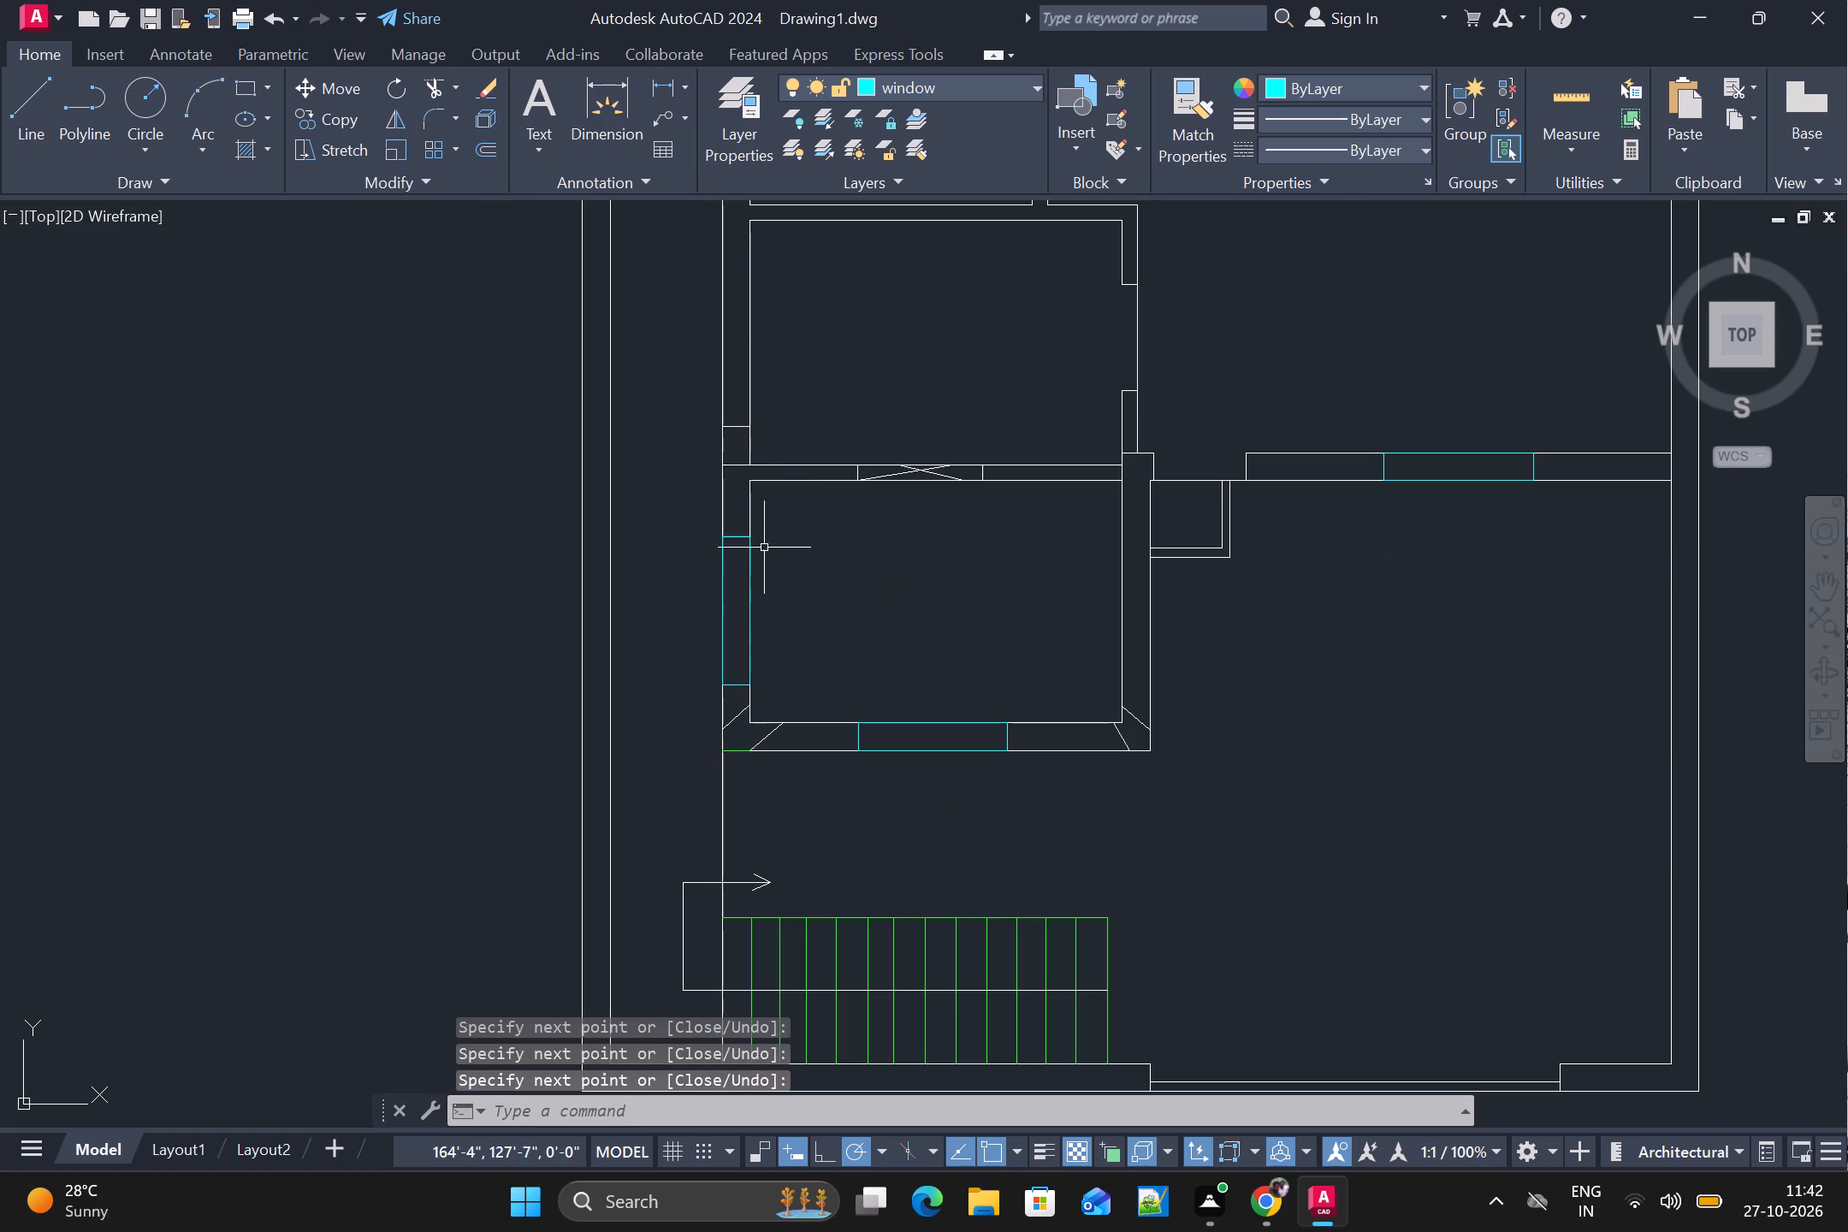
pyautogui.keyDown('alt'); pyautogui.scroll(-1, 748, 386); pyautogui.keyUp('alt')
pyautogui.keyDown('alt'); pyautogui.moveTo(749, 427); pyautogui.dragTo(759, 647, button='middle'); pyautogui.keyUp('alt')
pyautogui.press('space')
pyautogui.keyDown('alt'); pyautogui.scroll(1, 758, 544); pyautogui.keyUp('alt')
pyautogui.keyDown('alt'); pyautogui.click(761, 518); pyautogui.keyUp('alt')
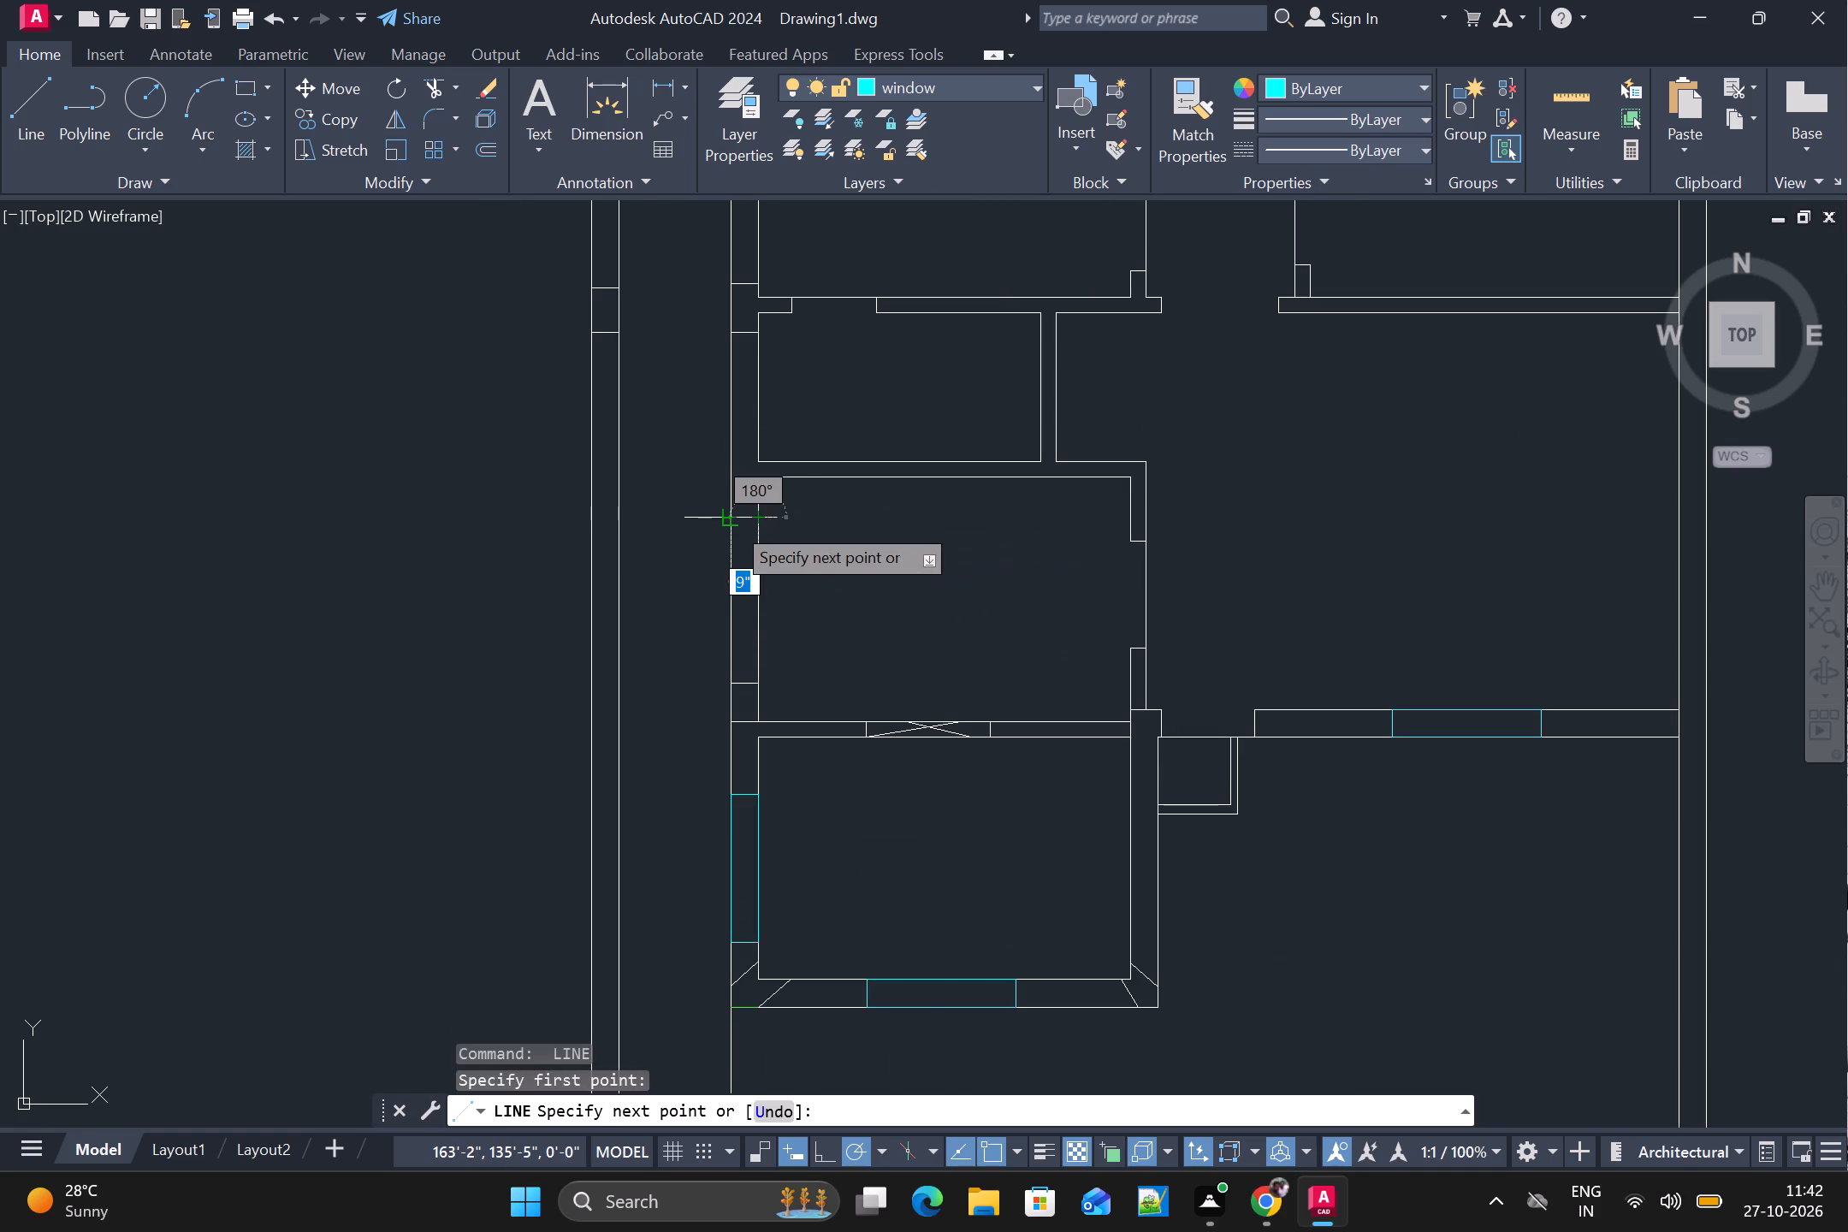
pyautogui.keyDown('alt'); pyautogui.click(732, 523); pyautogui.keyUp('alt')
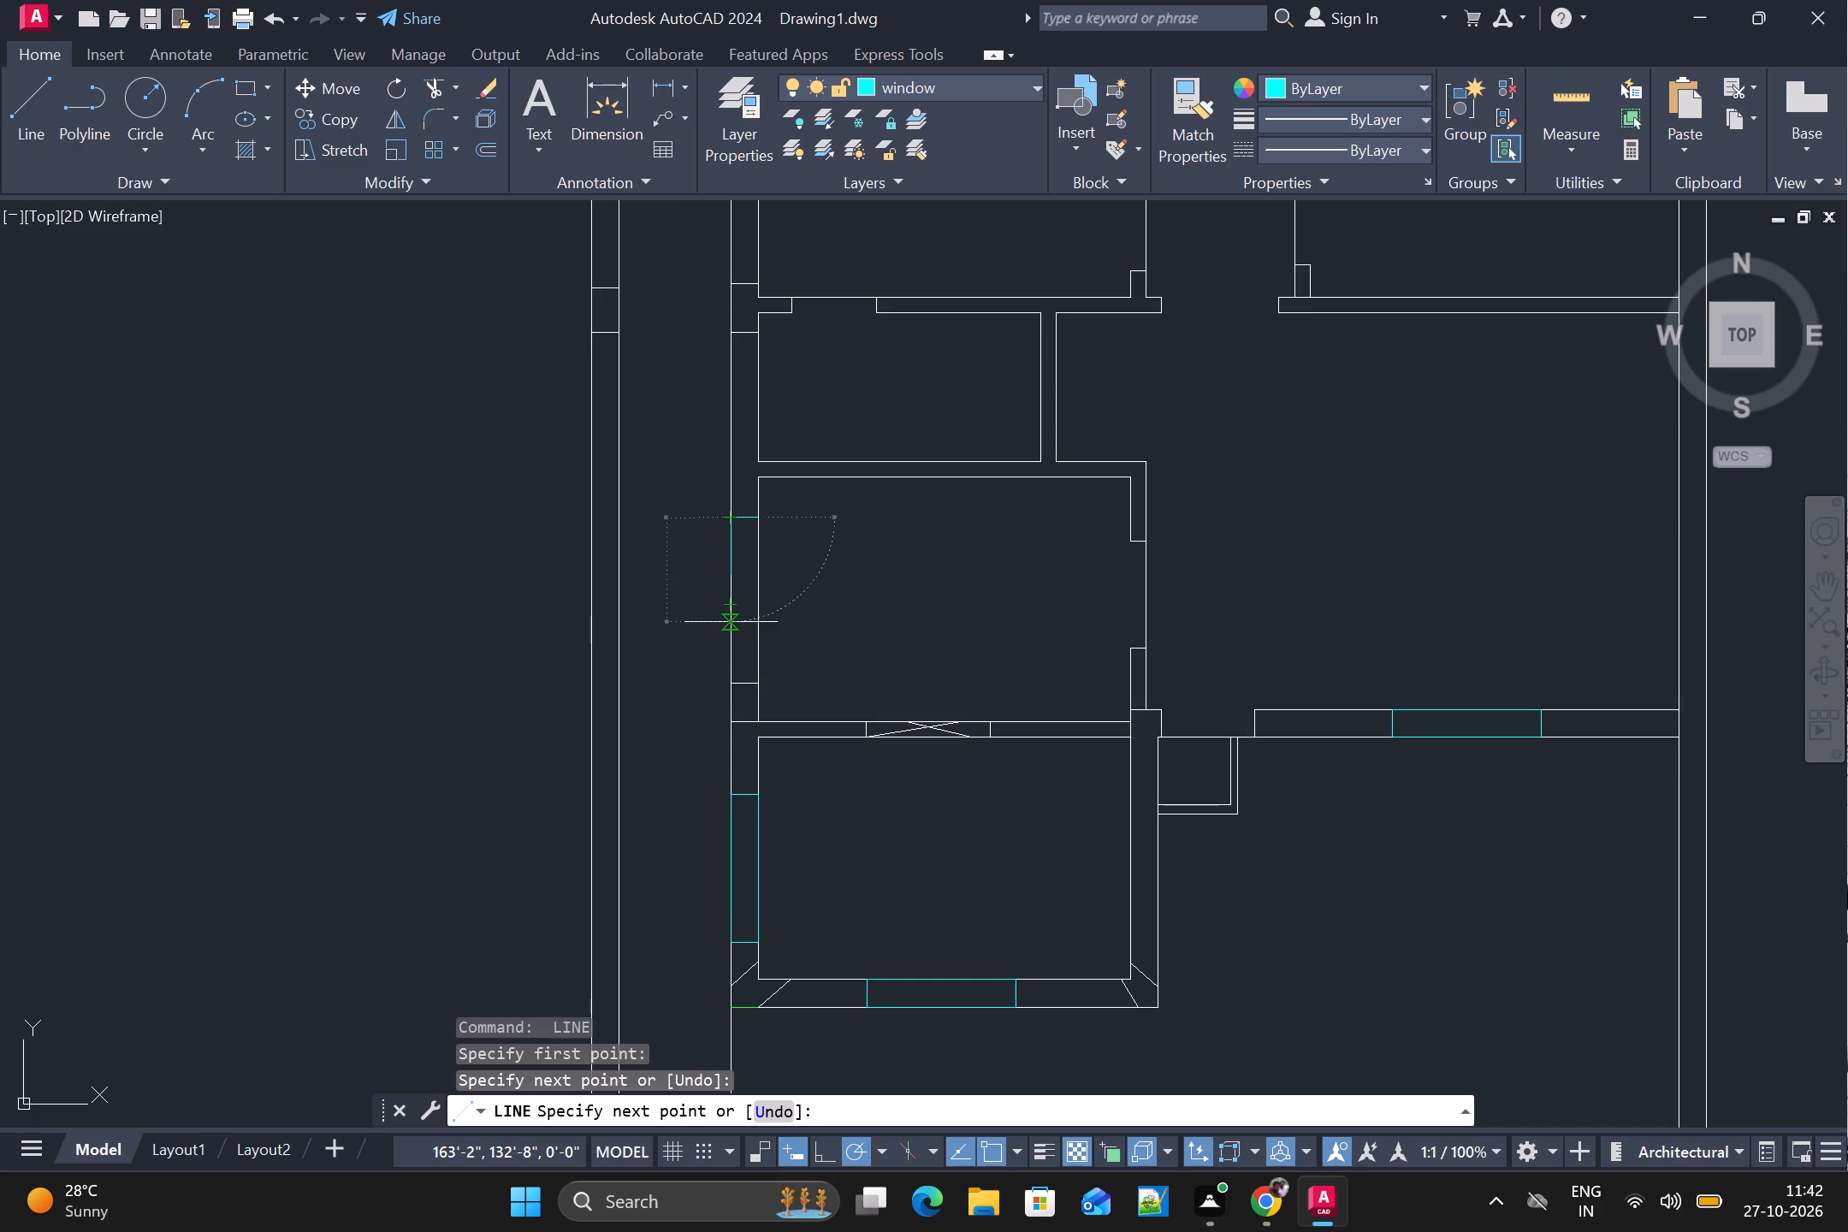
pyautogui.keyDown('alt'); pyautogui.click(731, 622); pyautogui.keyUp('alt')
pyautogui.keyDown('alt'); pyautogui.click(761, 620); pyautogui.keyUp('alt')
pyautogui.keyDown('alt'); pyautogui.click(755, 524); pyautogui.keyUp('alt')
pyautogui.press('space')
# Draw a closed rectangular window outline about 1'-8" long in the west wall of the small room directly south of the northwest room.
pyautogui.keyDown('alt'); pyautogui.scroll(-2, 798, 552); pyautogui.keyUp('alt')
pyautogui.keyDown('alt'); pyautogui.moveTo(796, 562); pyautogui.dragTo(786, 666, button='middle'); pyautogui.keyUp('alt')
pyautogui.keyDown('alt'); pyautogui.scroll(2, 775, 572); pyautogui.keyUp('alt')
pyautogui.keyDown('alt'); pyautogui.moveTo(779, 568); pyautogui.dragTo(942, 613, button='middle'); pyautogui.keyUp('alt')
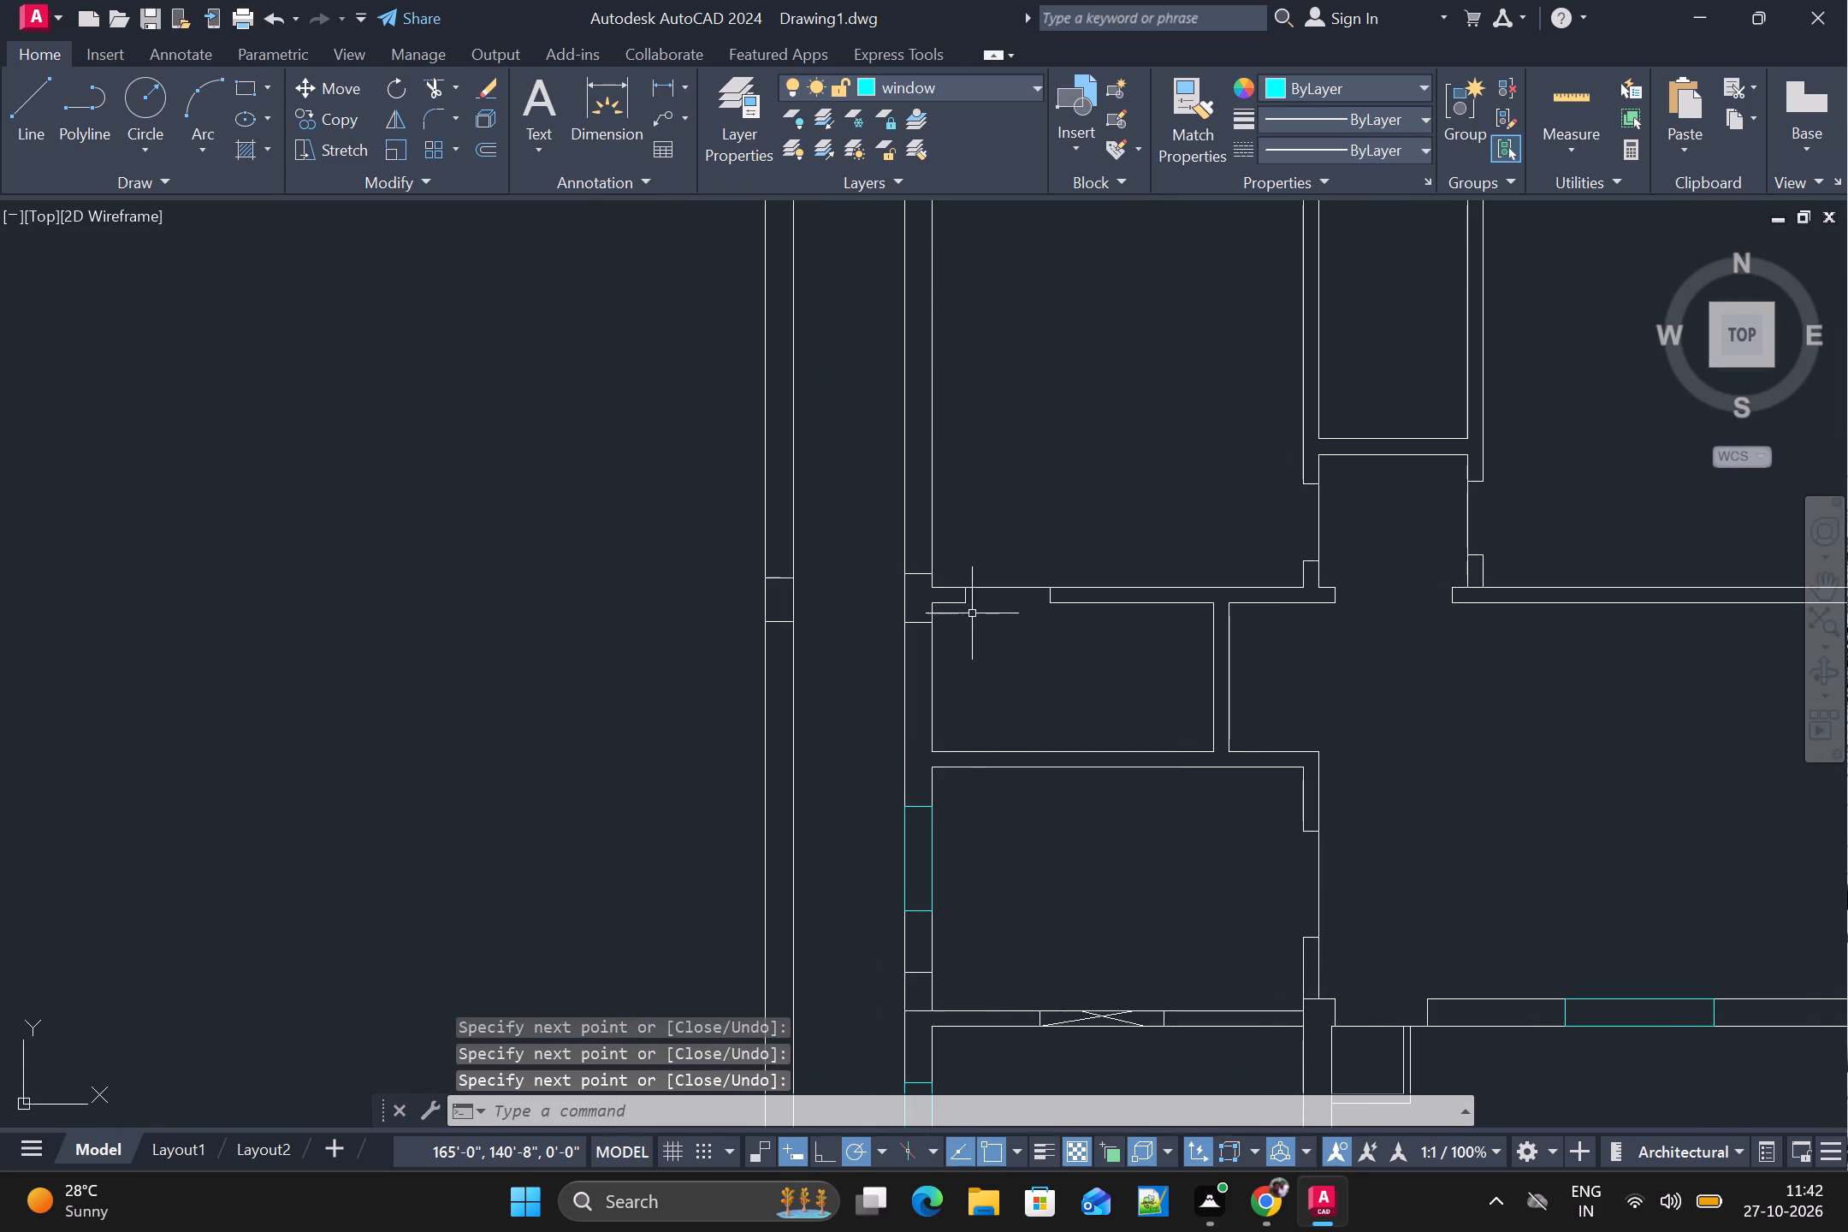
pyautogui.press('space')
pyautogui.keyDown('alt'); pyautogui.scroll(2, 943, 652); pyautogui.keyUp('alt')
pyautogui.keyDown('alt'); pyautogui.click(913, 677); pyautogui.keyUp('alt')
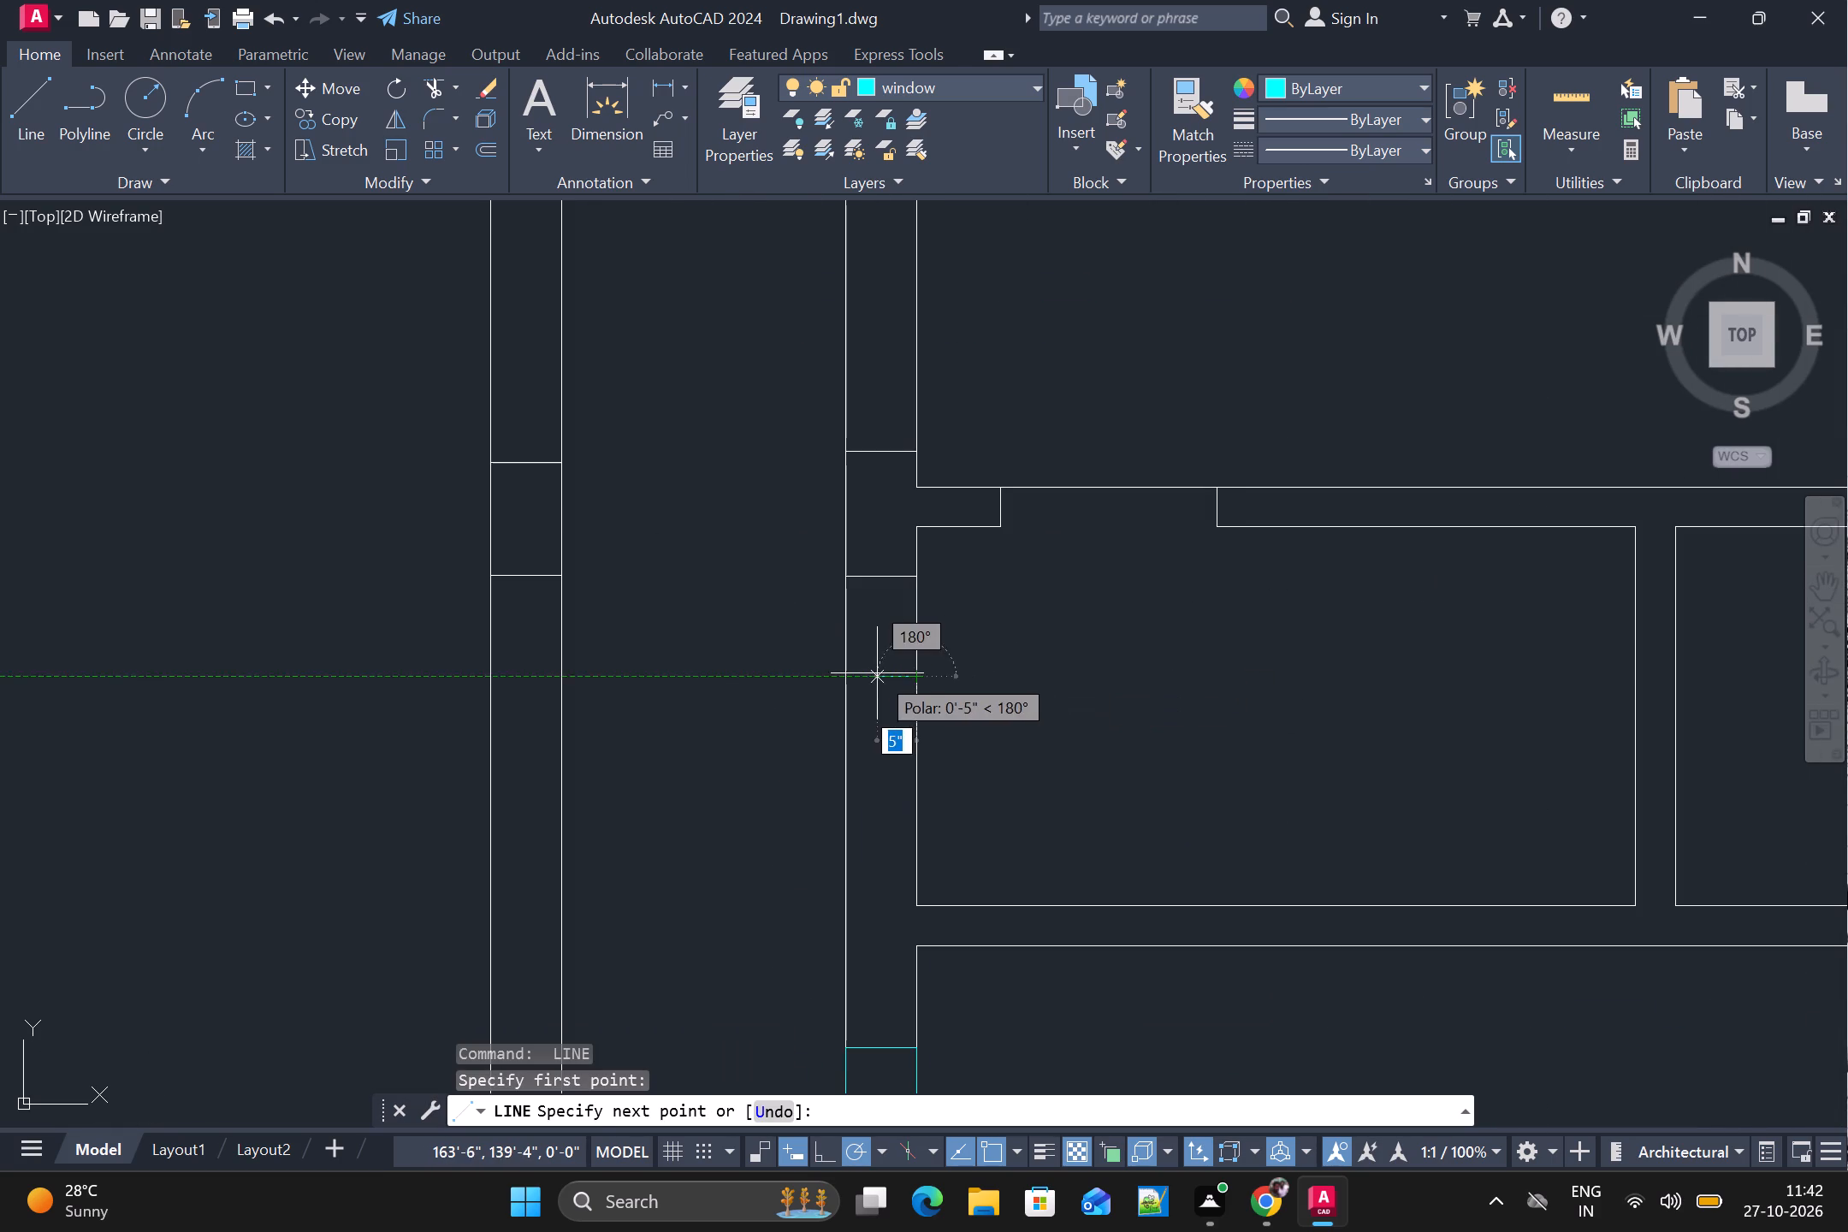
pyautogui.keyDown('alt'); pyautogui.click(841, 673); pyautogui.keyUp('alt')
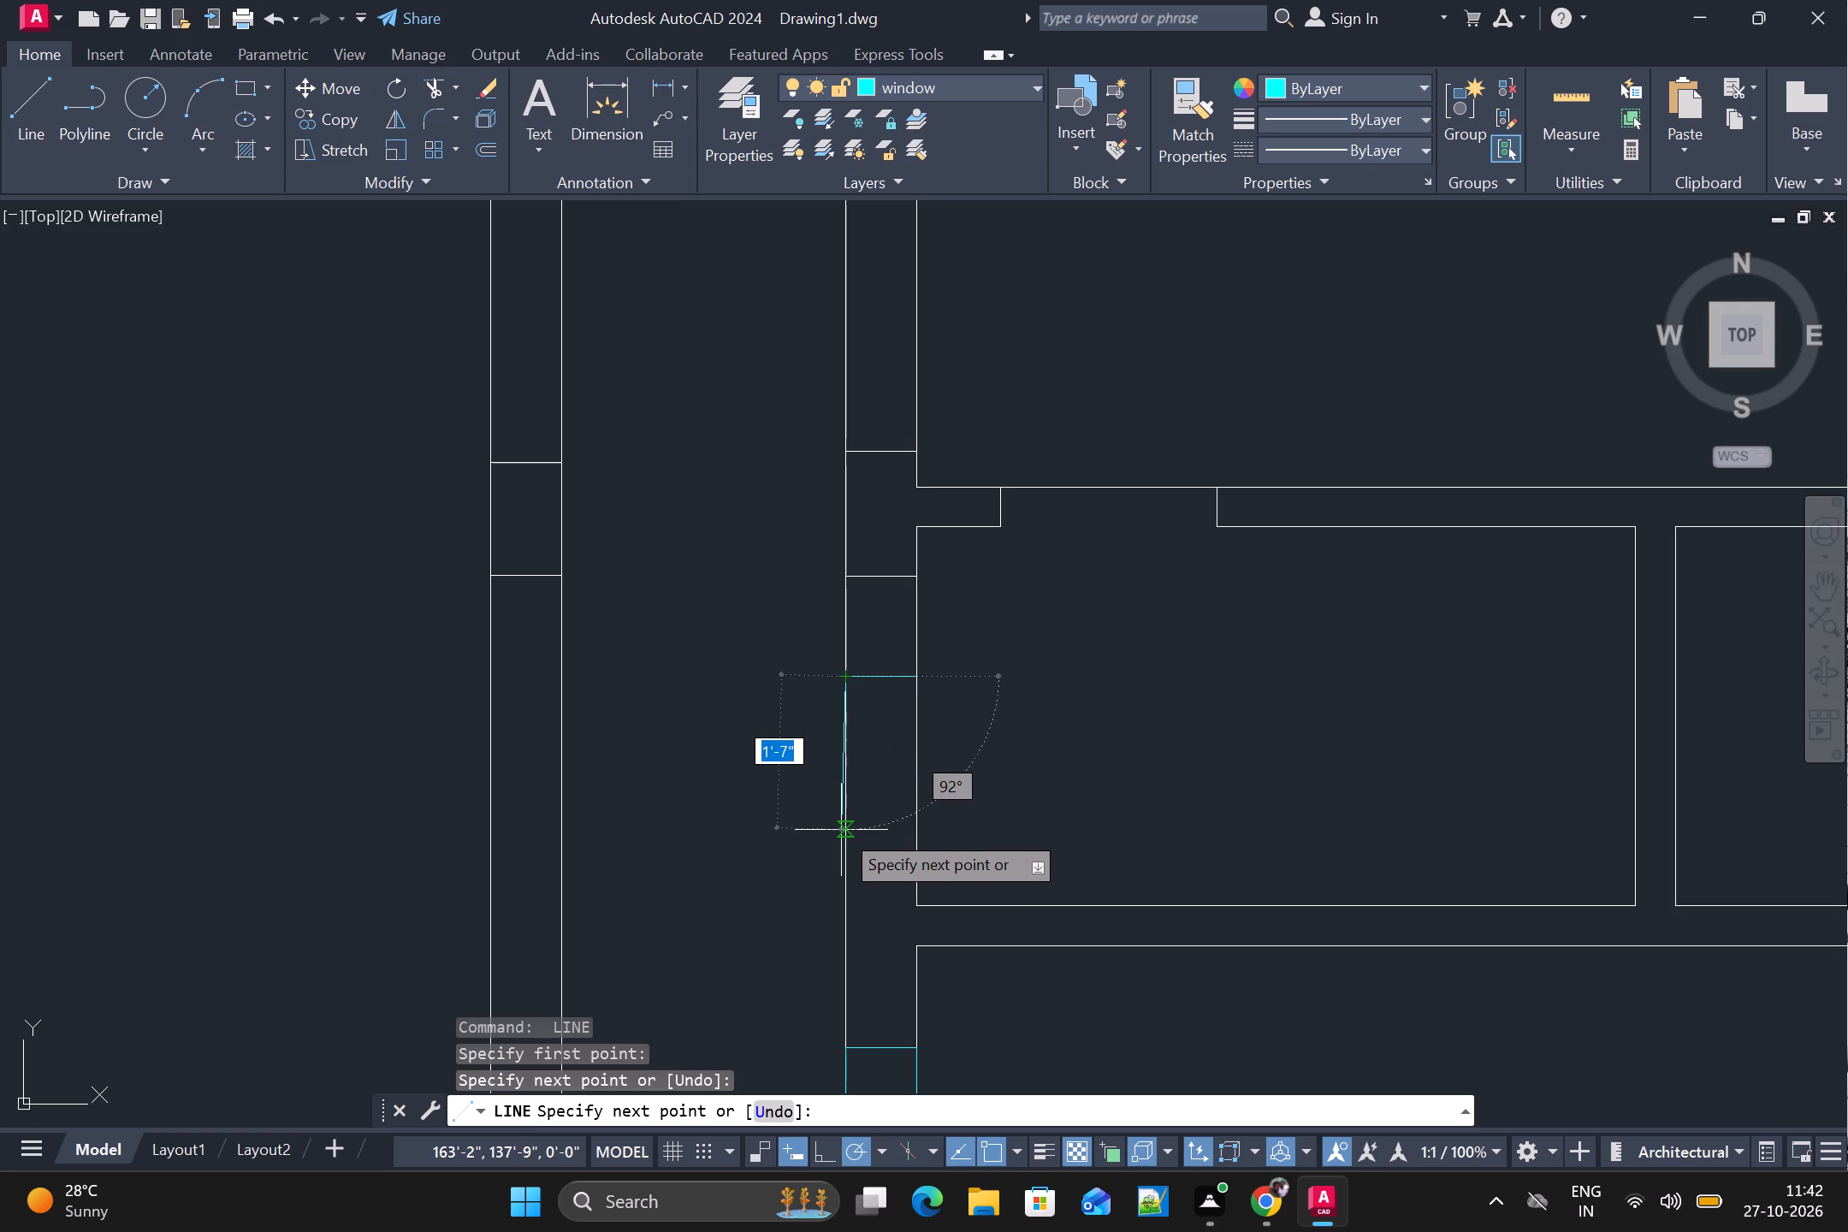
pyautogui.keyDown('alt'); pyautogui.click(846, 834); pyautogui.keyUp('alt')
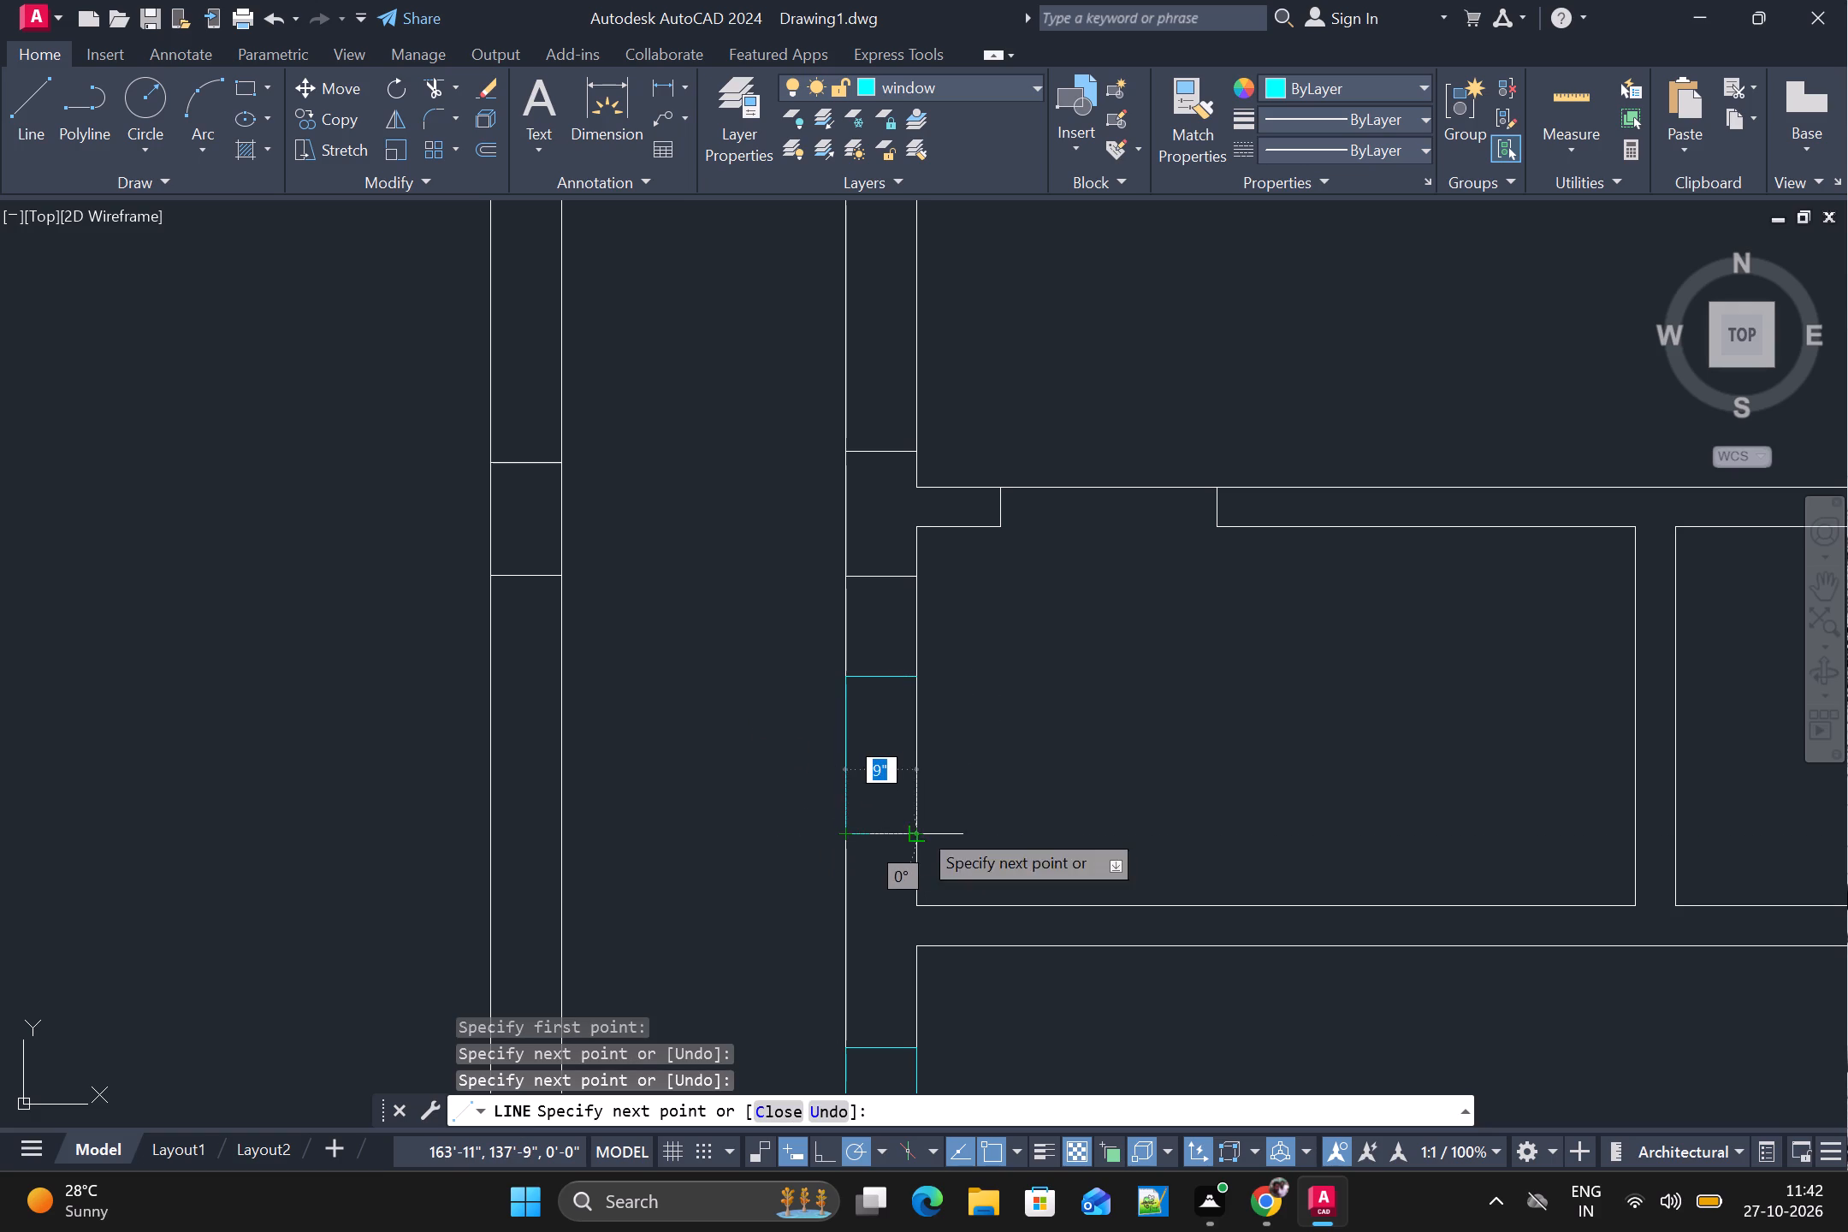
pyautogui.keyDown('alt'); pyautogui.click(919, 828); pyautogui.keyUp('alt')
pyautogui.keyDown('alt'); pyautogui.click(916, 683); pyautogui.keyUp('alt')
pyautogui.press('space')
# Draw a closed rectangular window outline about 4' long across the northwest room's west wall.
pyautogui.keyDown('alt'); pyautogui.scroll(-2, 1001, 701); pyautogui.keyUp('alt')
pyautogui.keyDown('alt'); pyautogui.moveTo(979, 720); pyautogui.dragTo(979, 773, button='middle'); pyautogui.keyUp('alt')
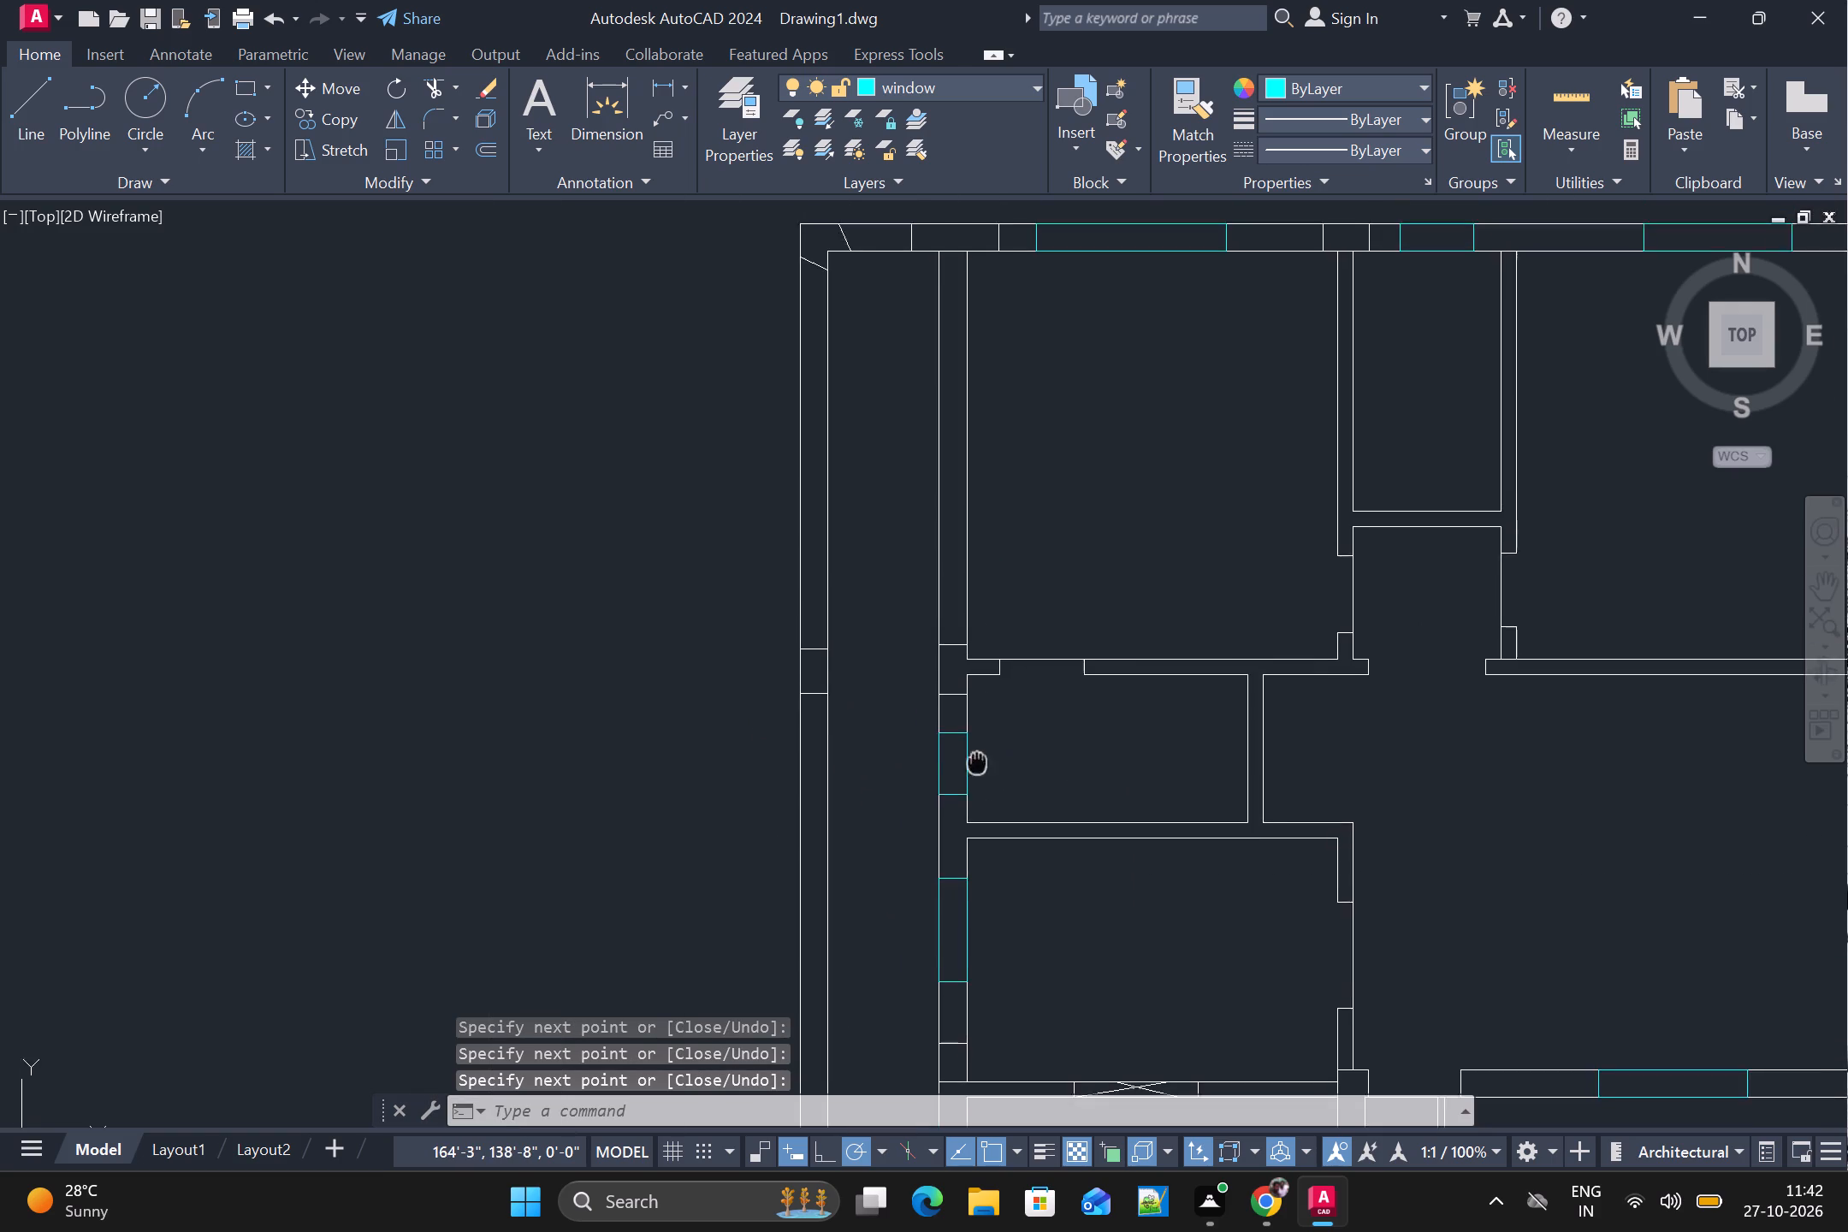
pyautogui.keyDown('alt'); pyautogui.moveTo(979, 773); pyautogui.dragTo(966, 928, button='middle'); pyautogui.keyUp('alt')
pyautogui.press('space')
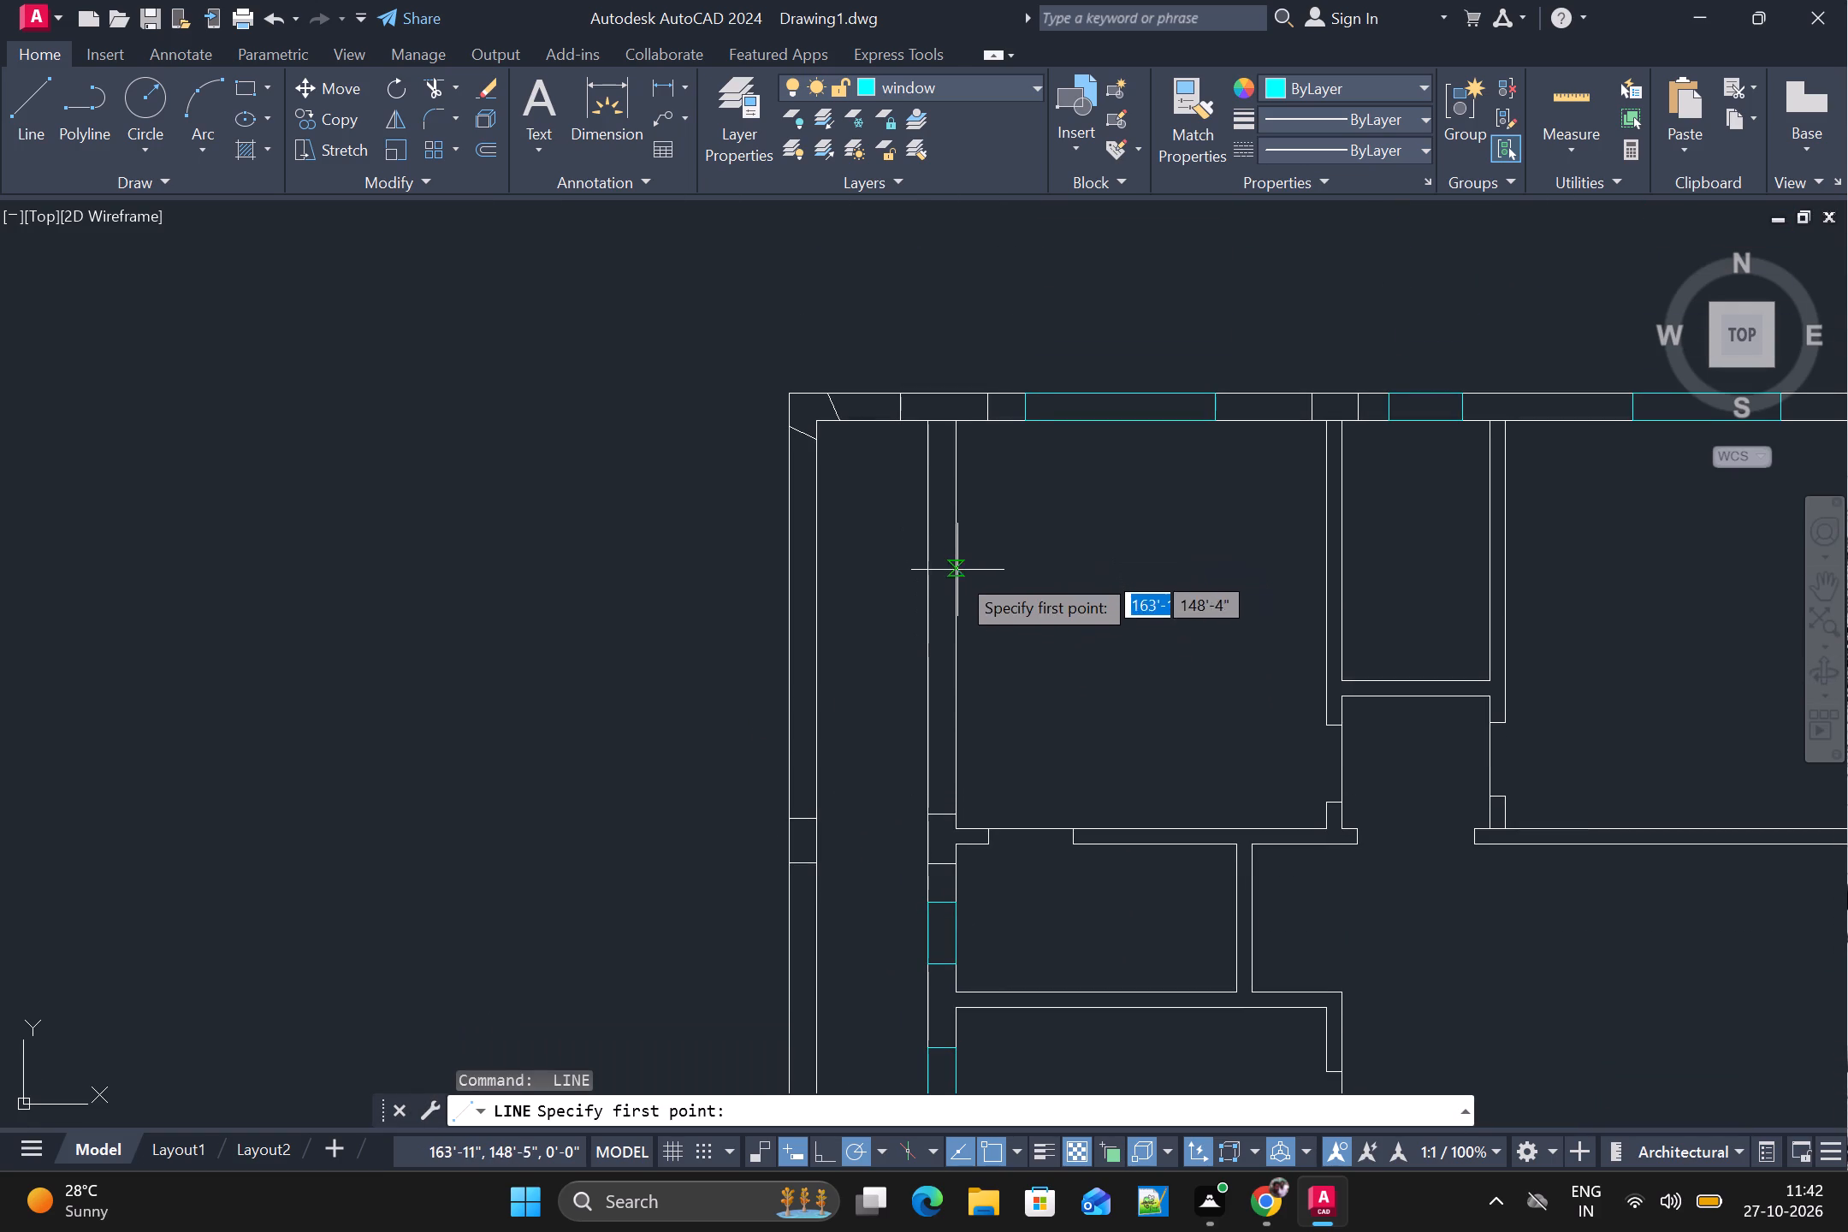
pyautogui.keyDown('alt'); pyautogui.click(956, 535); pyautogui.keyUp('alt')
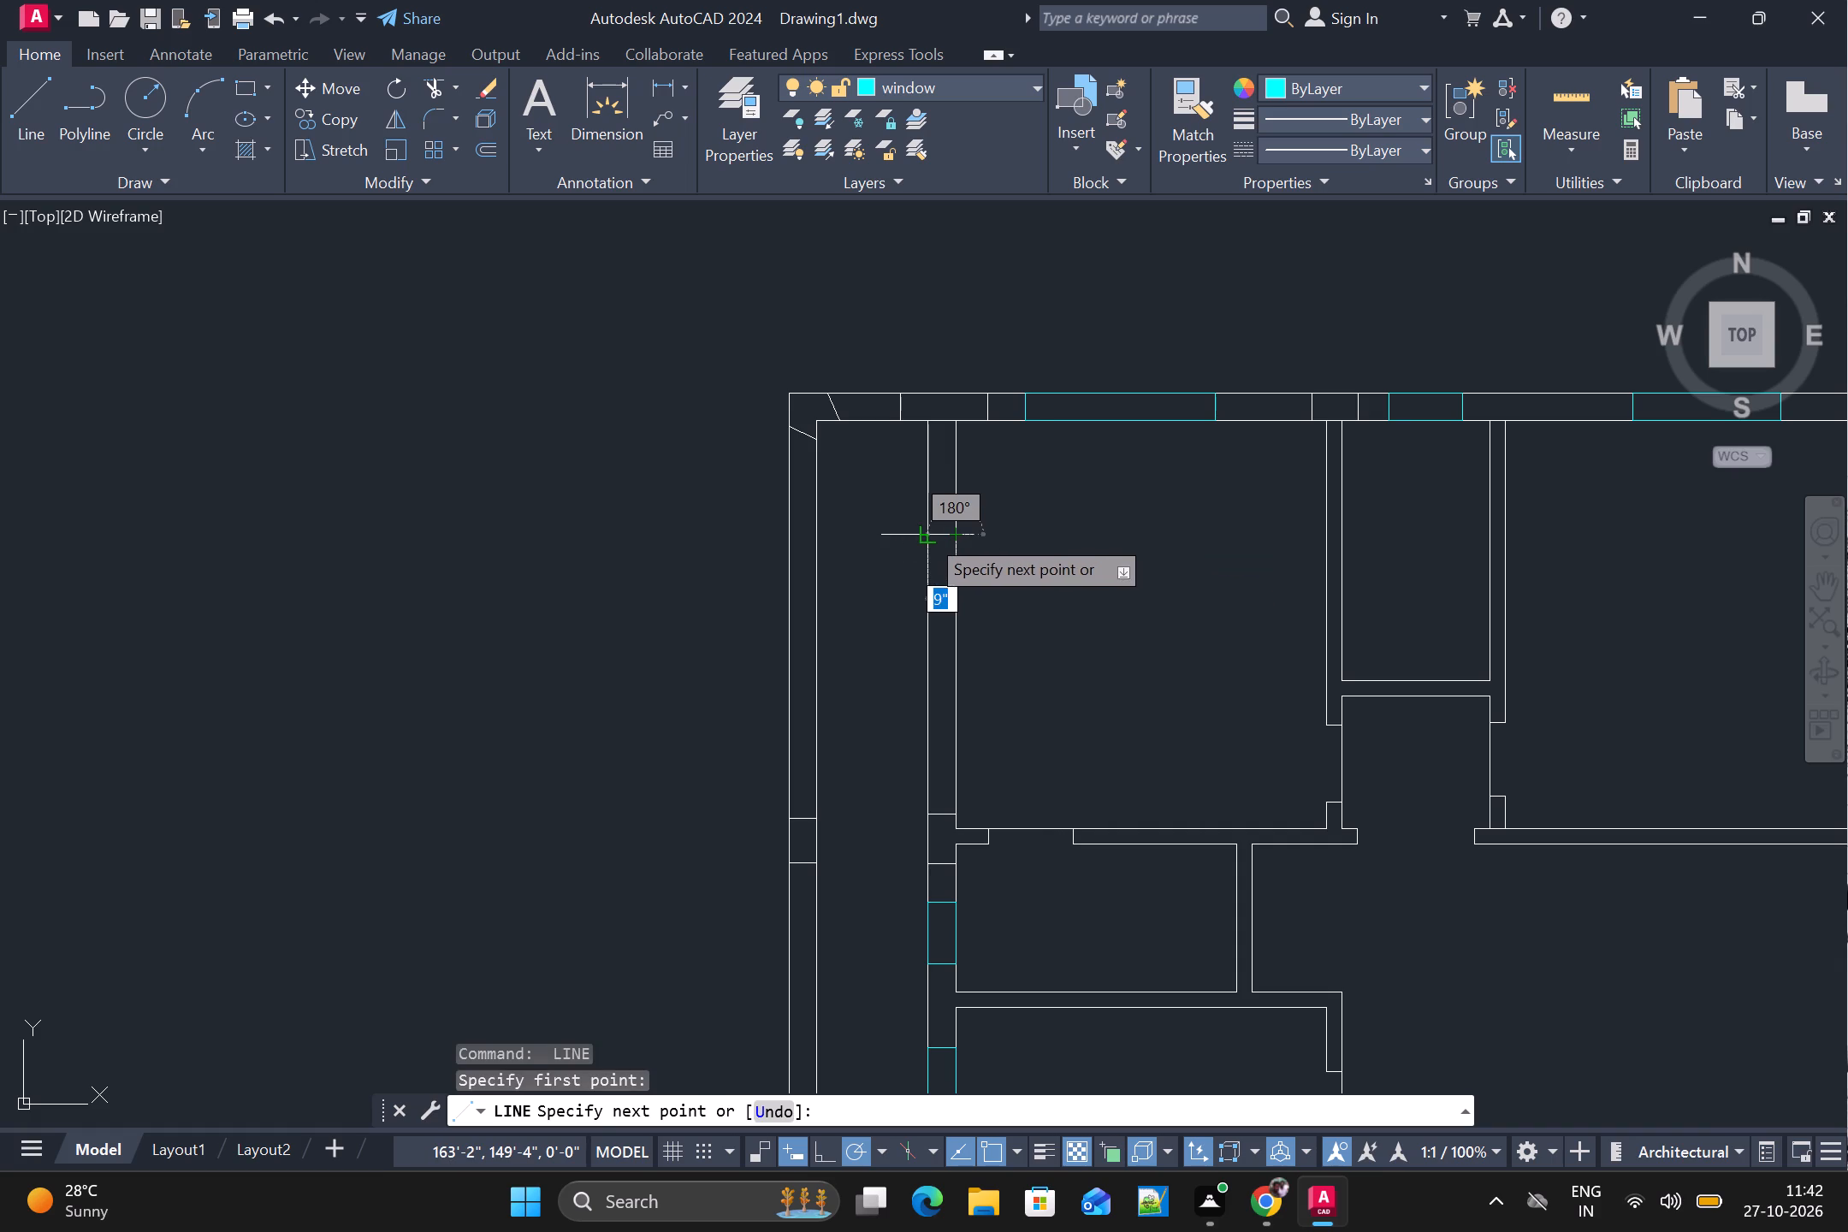
pyautogui.keyDown('alt'); pyautogui.click(923, 535); pyautogui.keyUp('alt')
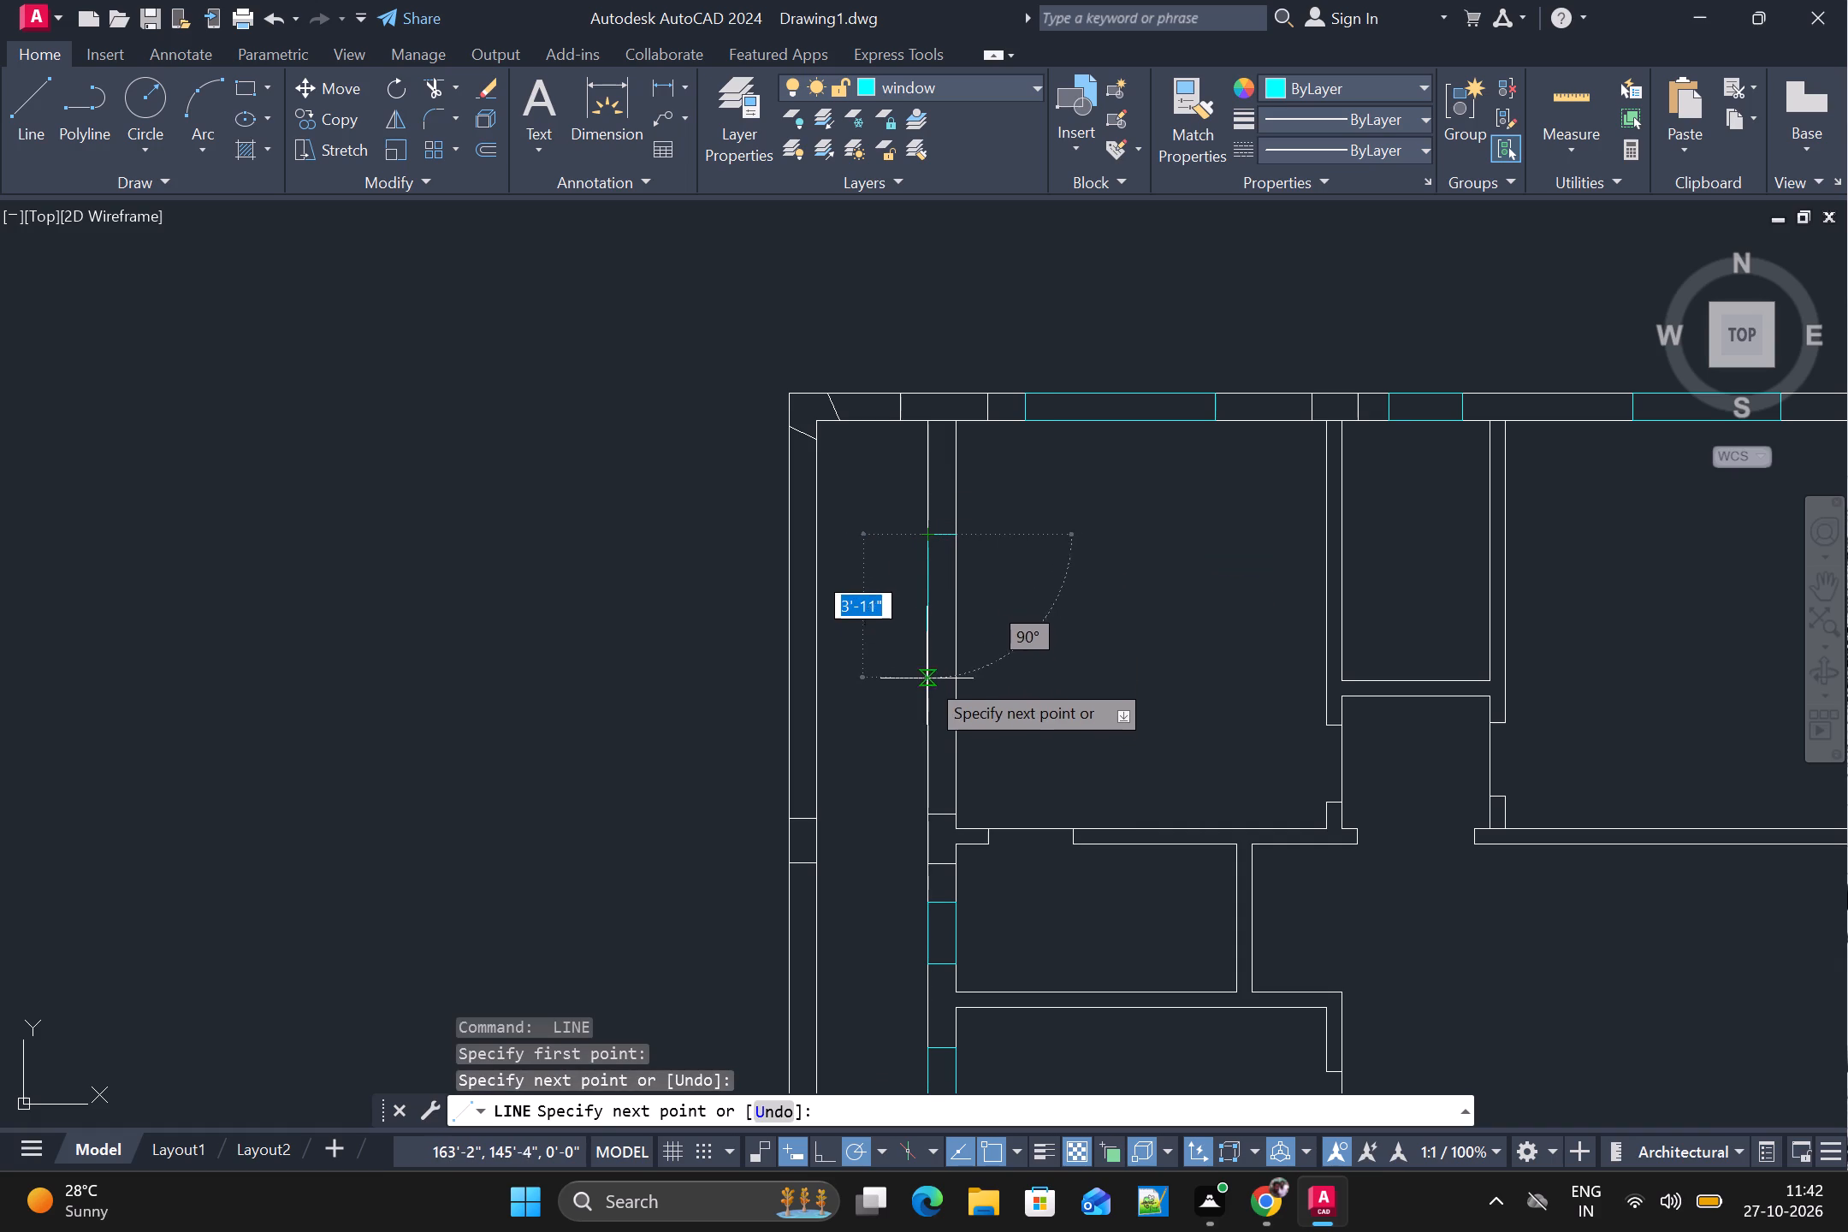
pyautogui.keyDown('alt'); pyautogui.click(927, 686); pyautogui.keyUp('alt')
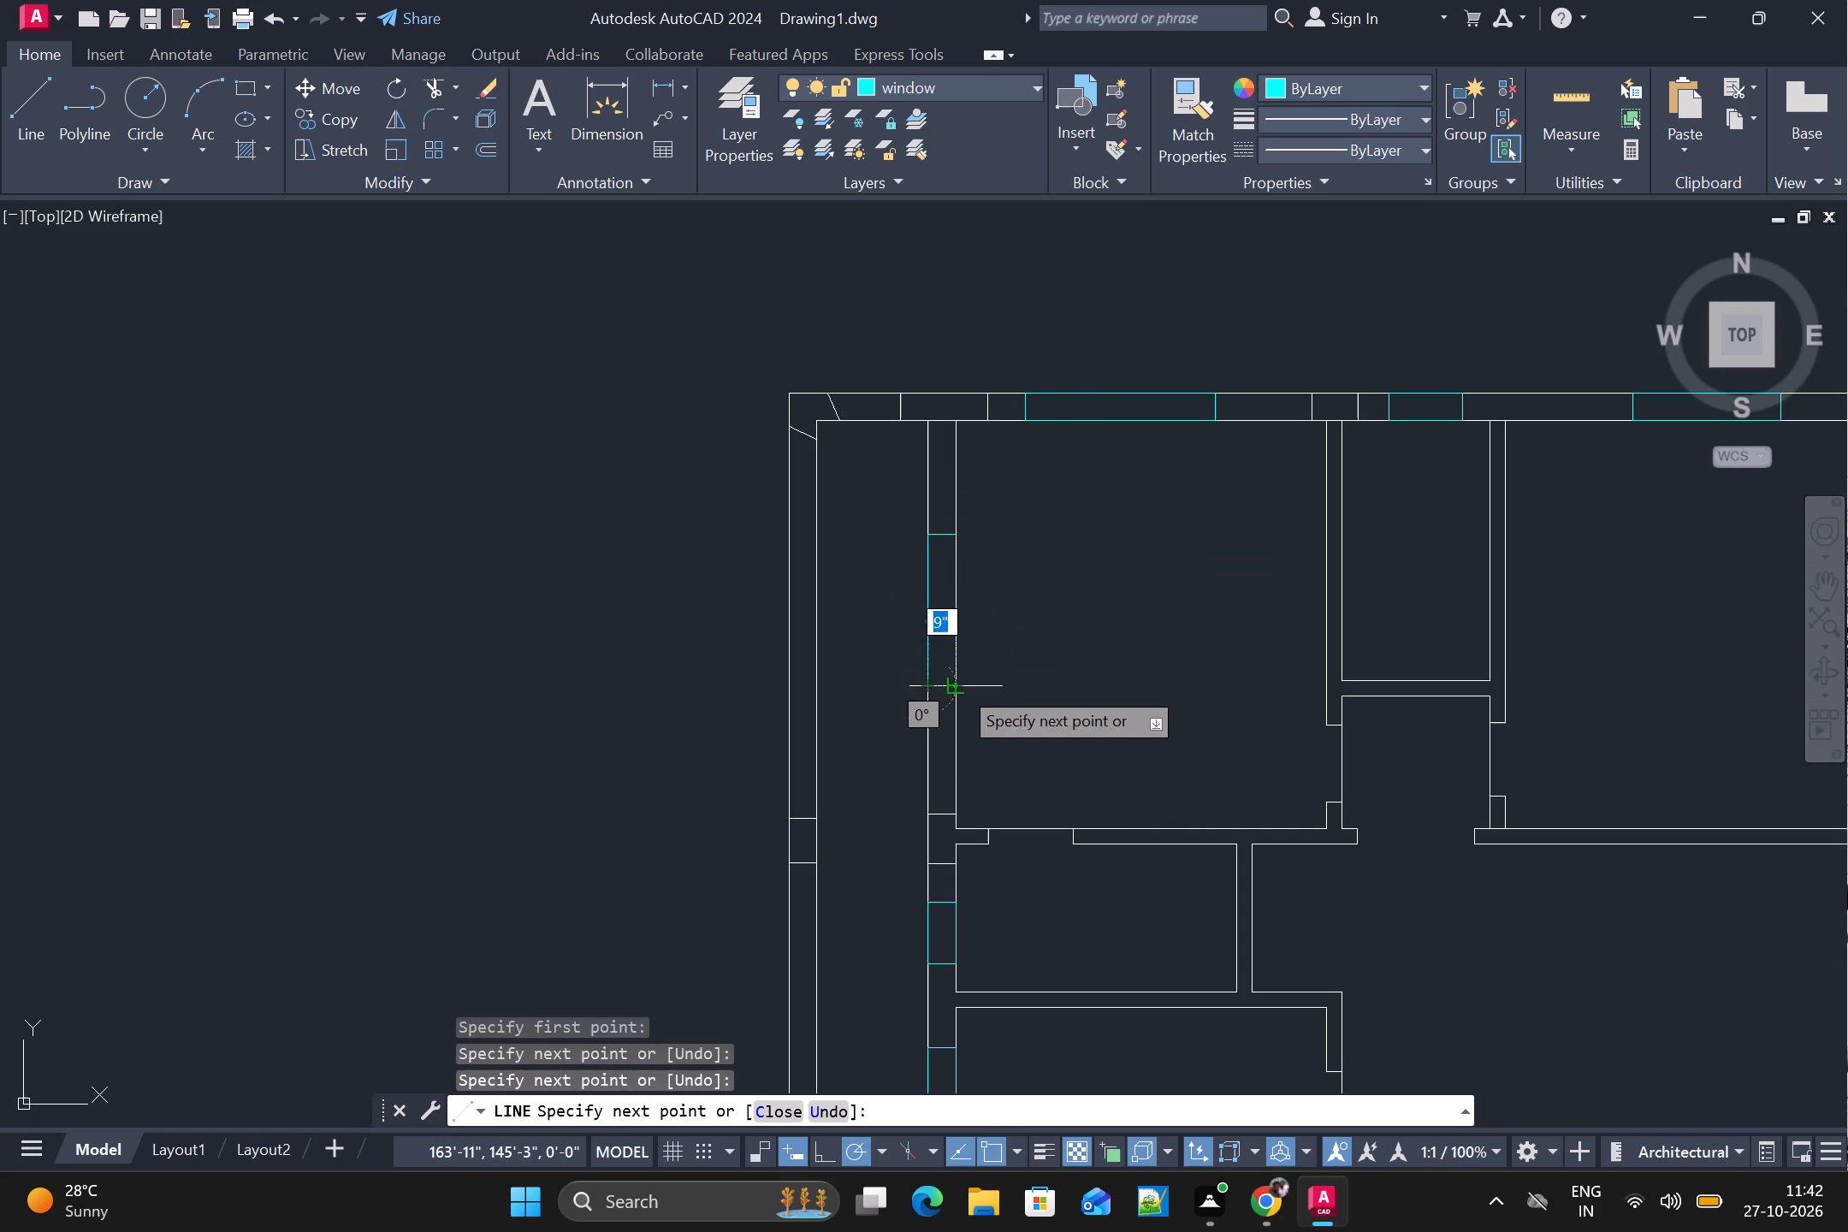
pyautogui.keyDown('alt'); pyautogui.click(959, 686); pyautogui.keyUp('alt')
pyautogui.keyDown('alt'); pyautogui.click(951, 536); pyautogui.keyUp('alt')
pyautogui.press('space')
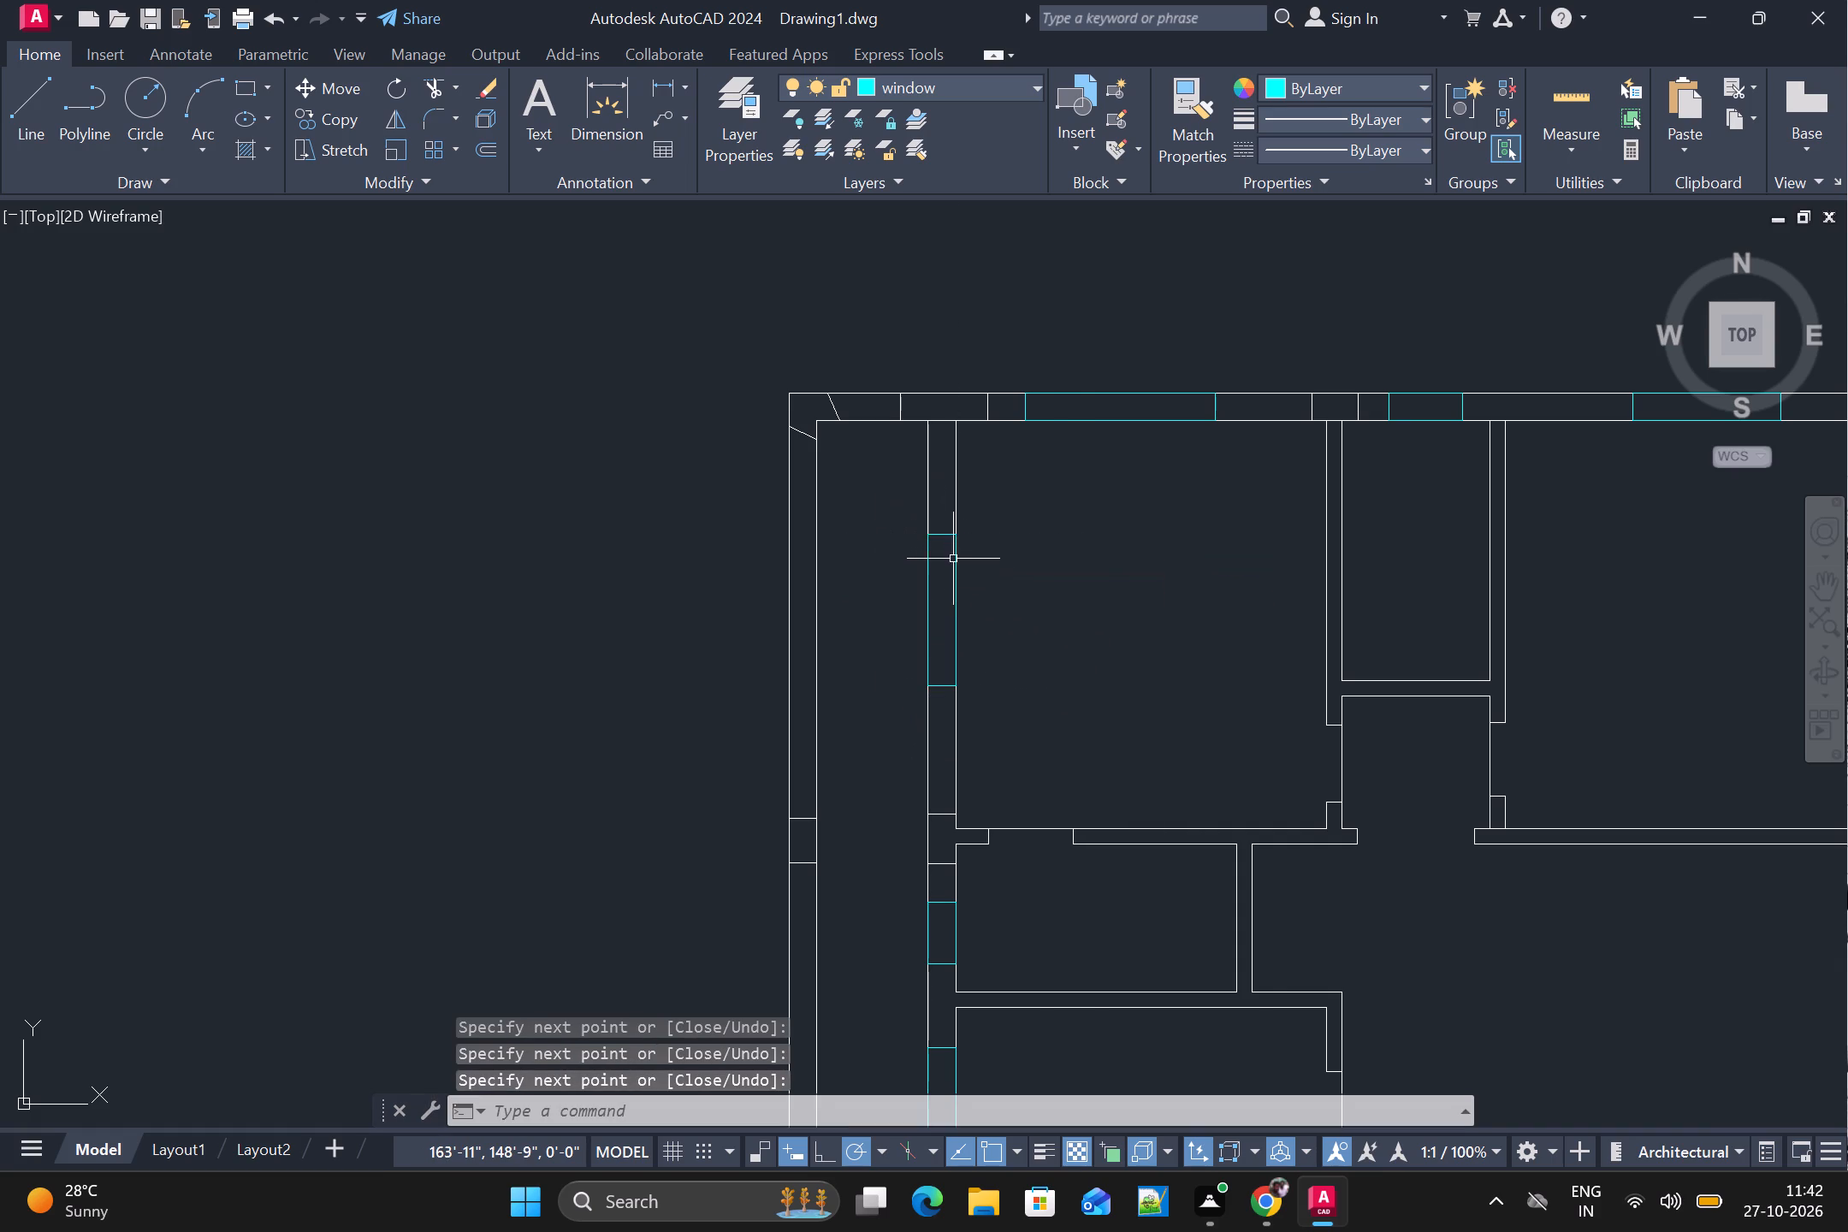
# Using Offset with the Through option, add two evenly spaced glazing lines inside the northwest room's north-wall window.
pyautogui.keyDown('alt'); pyautogui.scroll(-1, 980, 575); pyautogui.keyUp('alt')
pyautogui.keyDown('alt'); pyautogui.scroll(-1, 1102, 659); pyautogui.keyUp('alt')
pyautogui.keyDown('alt'); pyautogui.moveTo(1151, 702); pyautogui.dragTo(1122, 593, button='middle'); pyautogui.keyUp('alt')
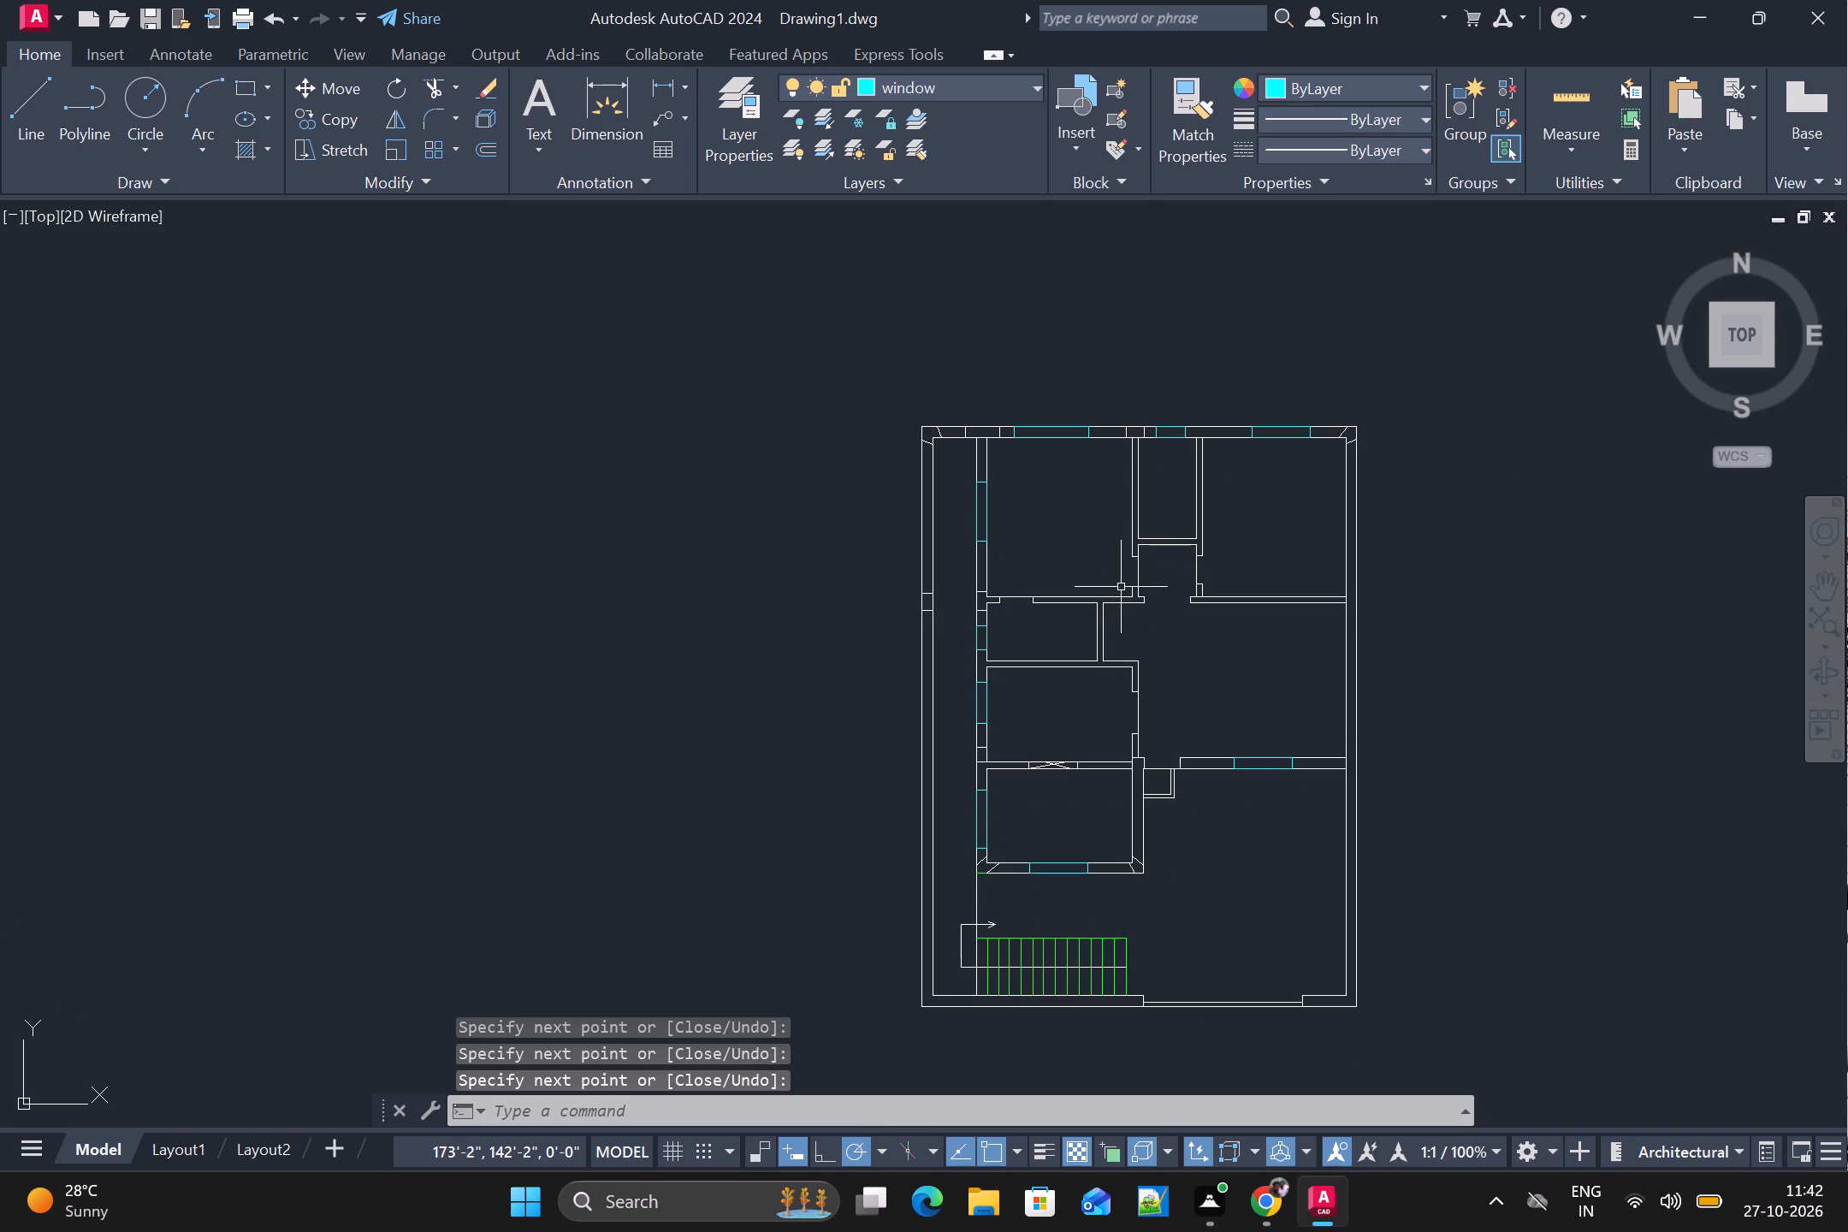
pyautogui.keyDown('alt'); pyautogui.scroll(1, 1075, 744); pyautogui.keyUp('alt')
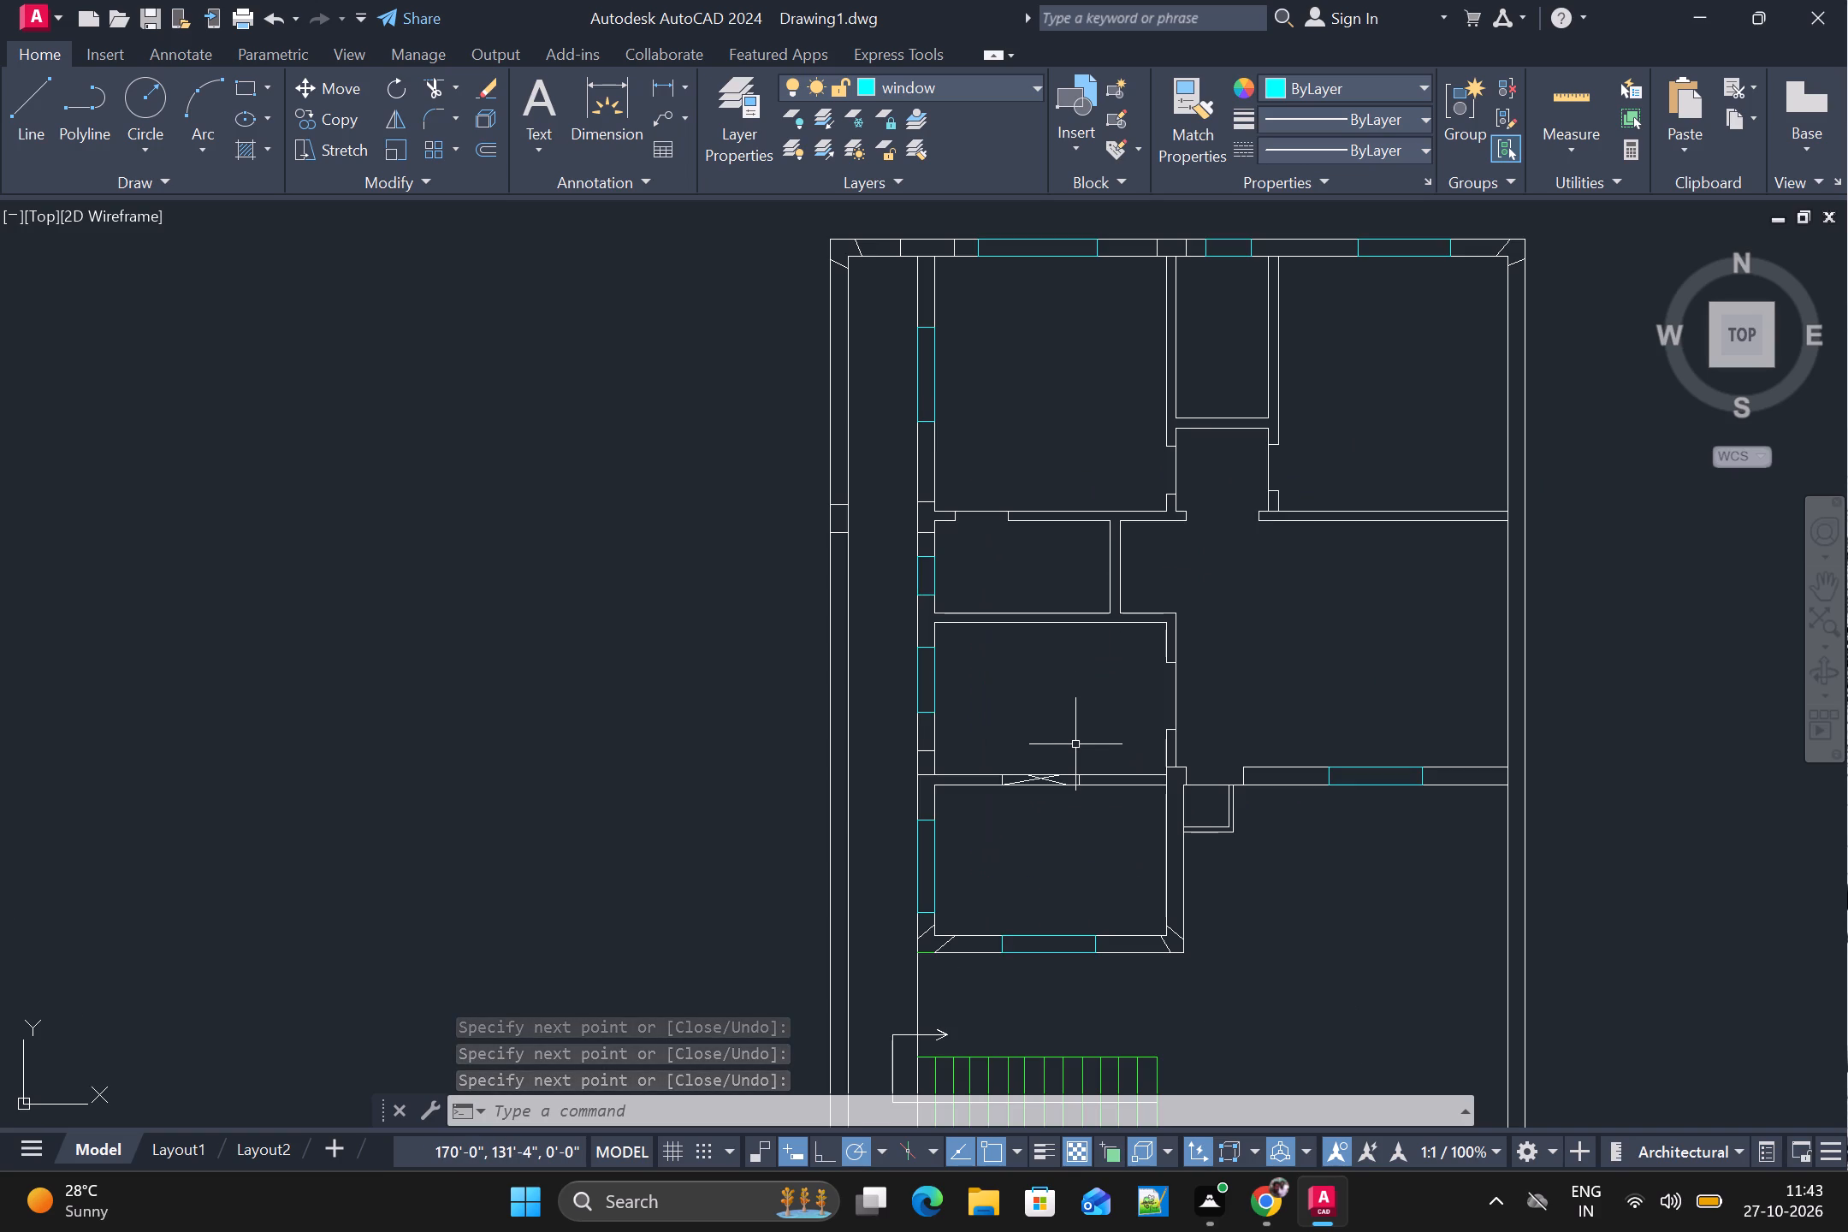
pyautogui.press('Escape')
pyautogui.write('o t')
pyautogui.press('space')
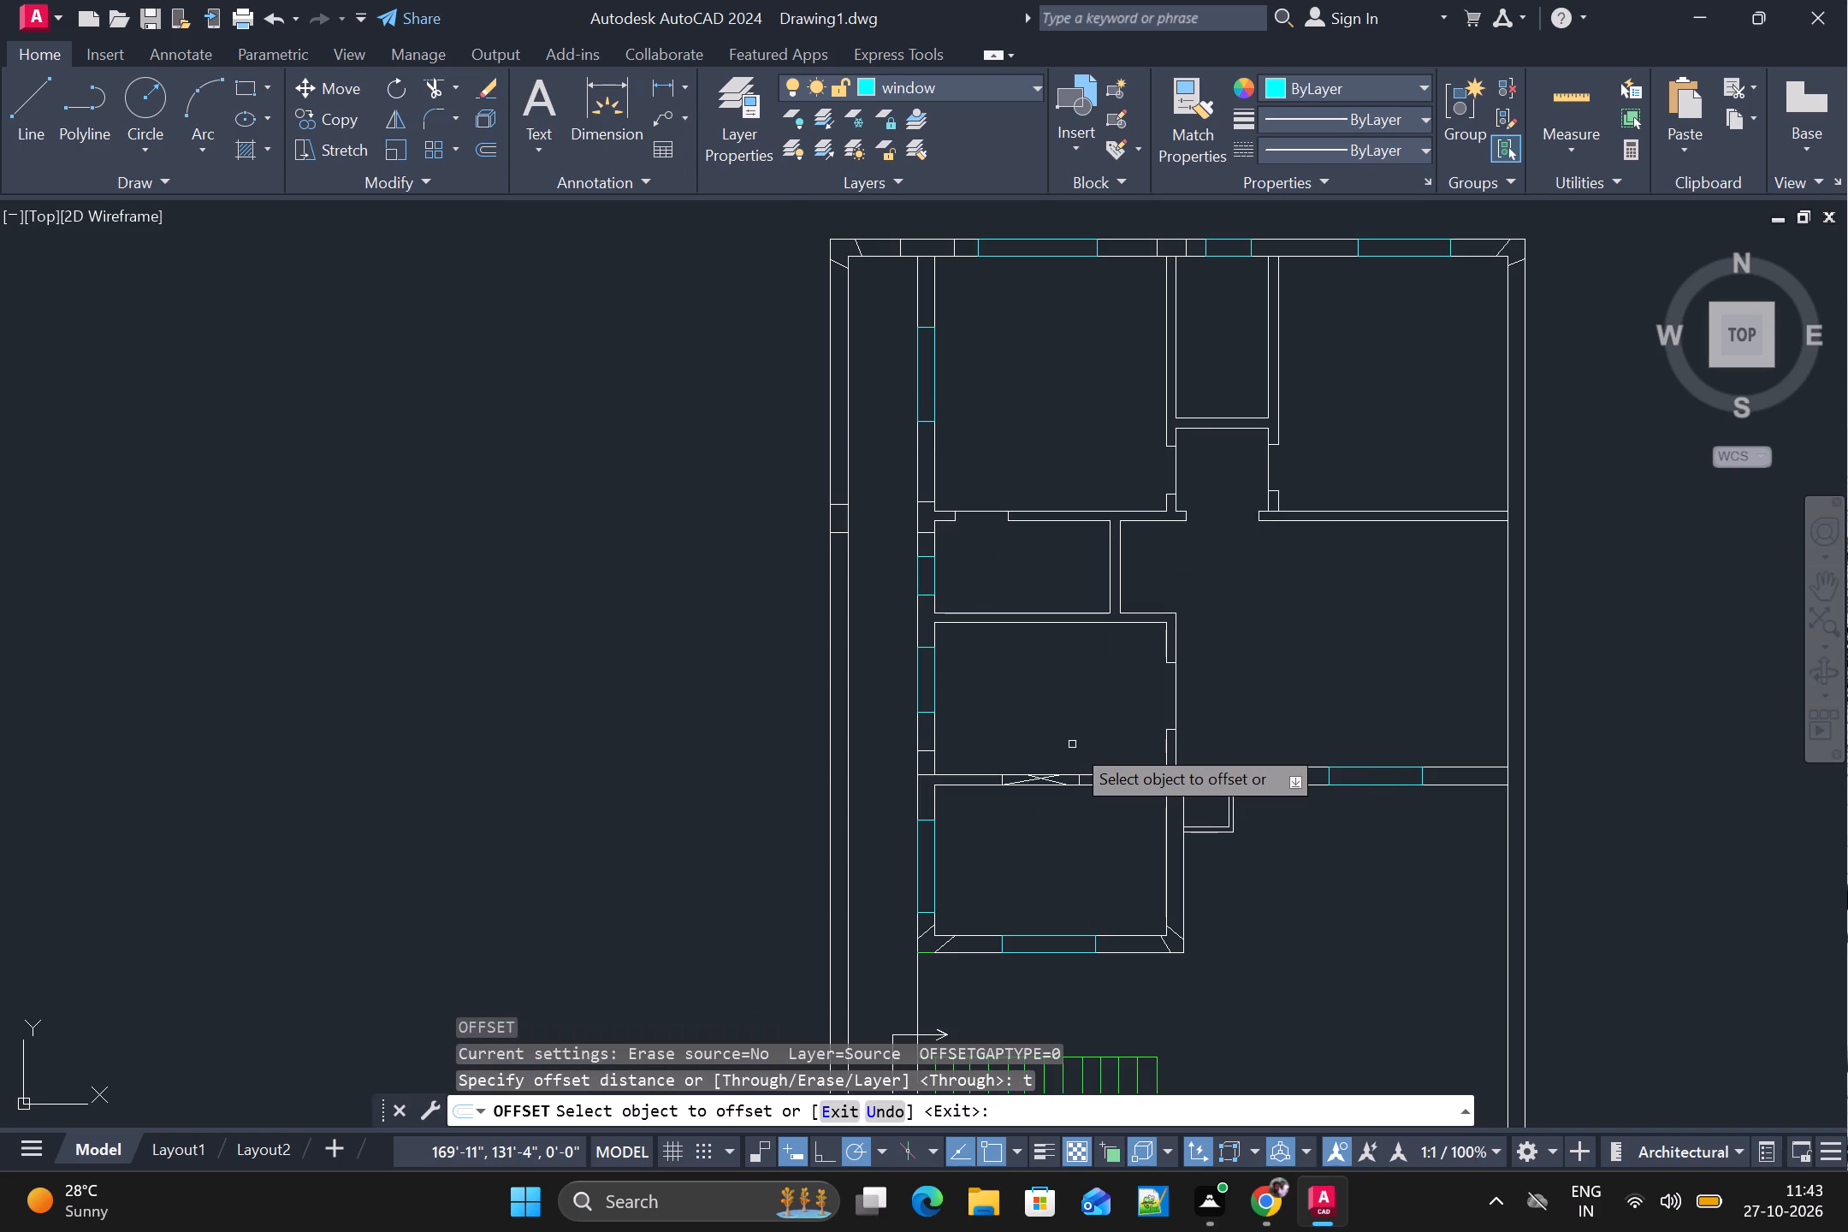
pyautogui.keyDown('alt'); pyautogui.scroll(-1, 1407, 625); pyautogui.keyUp('alt')
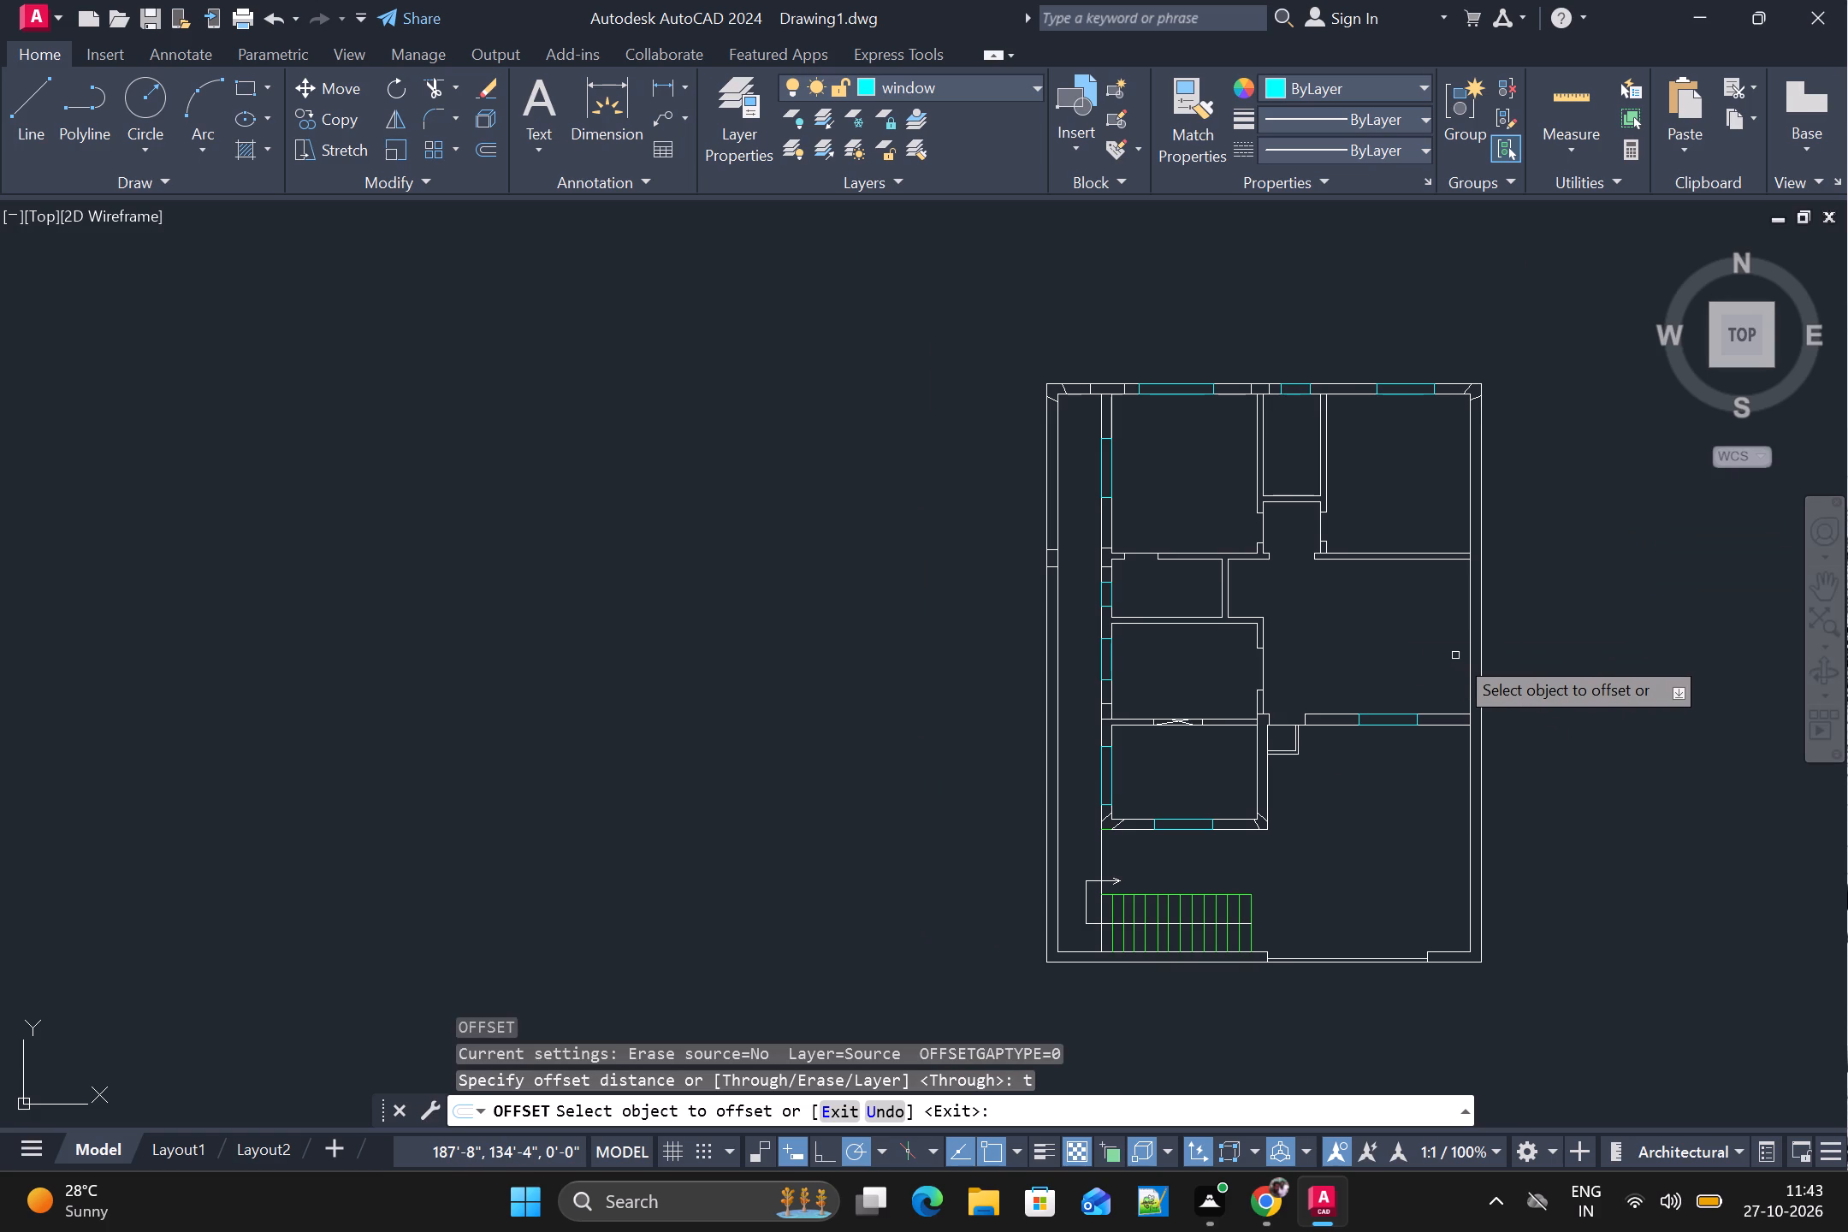
pyautogui.keyDown('alt'); pyautogui.scroll(2, 1176, 376); pyautogui.keyUp('alt')
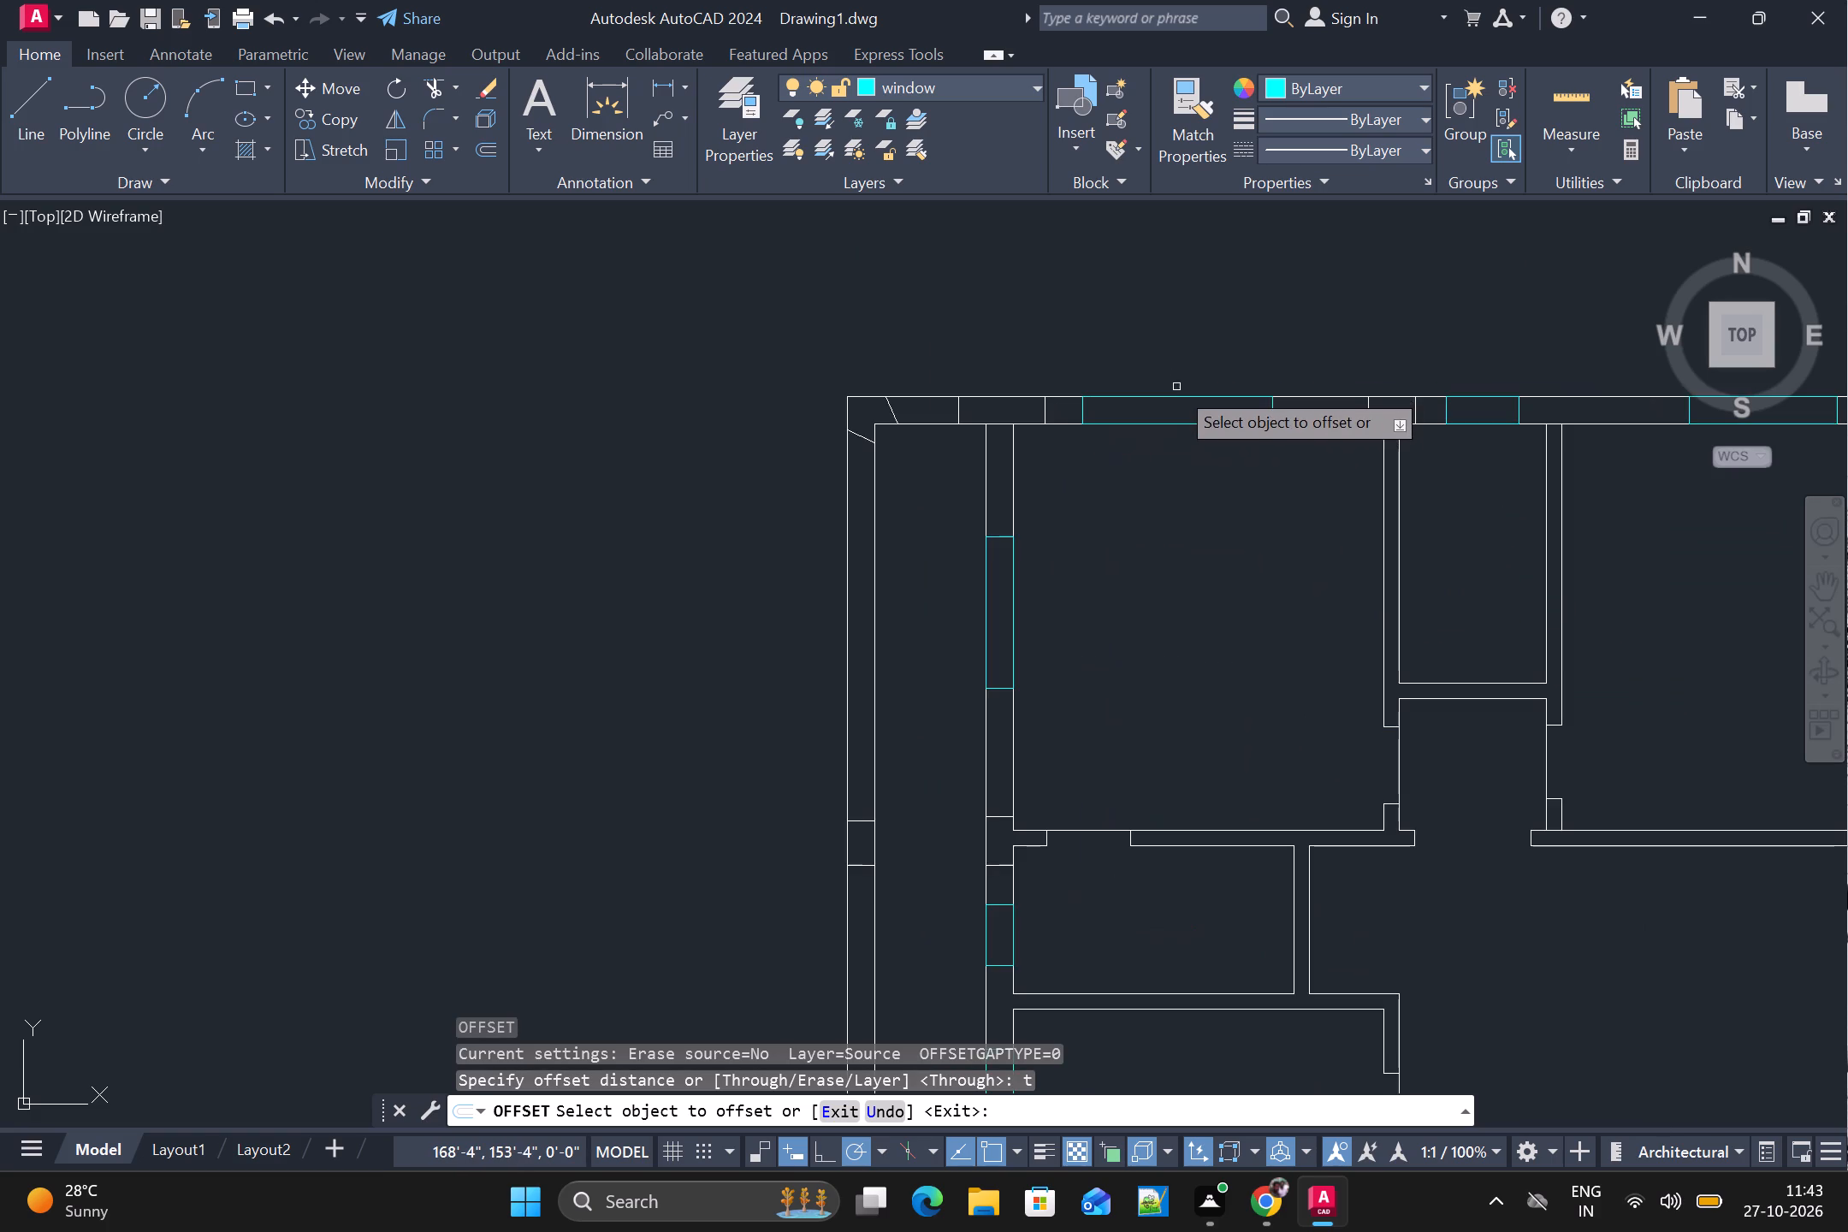
pyautogui.keyDown('alt'); pyautogui.scroll(2, 1176, 390); pyautogui.keyUp('alt')
pyautogui.keyDown('alt'); pyautogui.click(1179, 407); pyautogui.keyUp('alt')
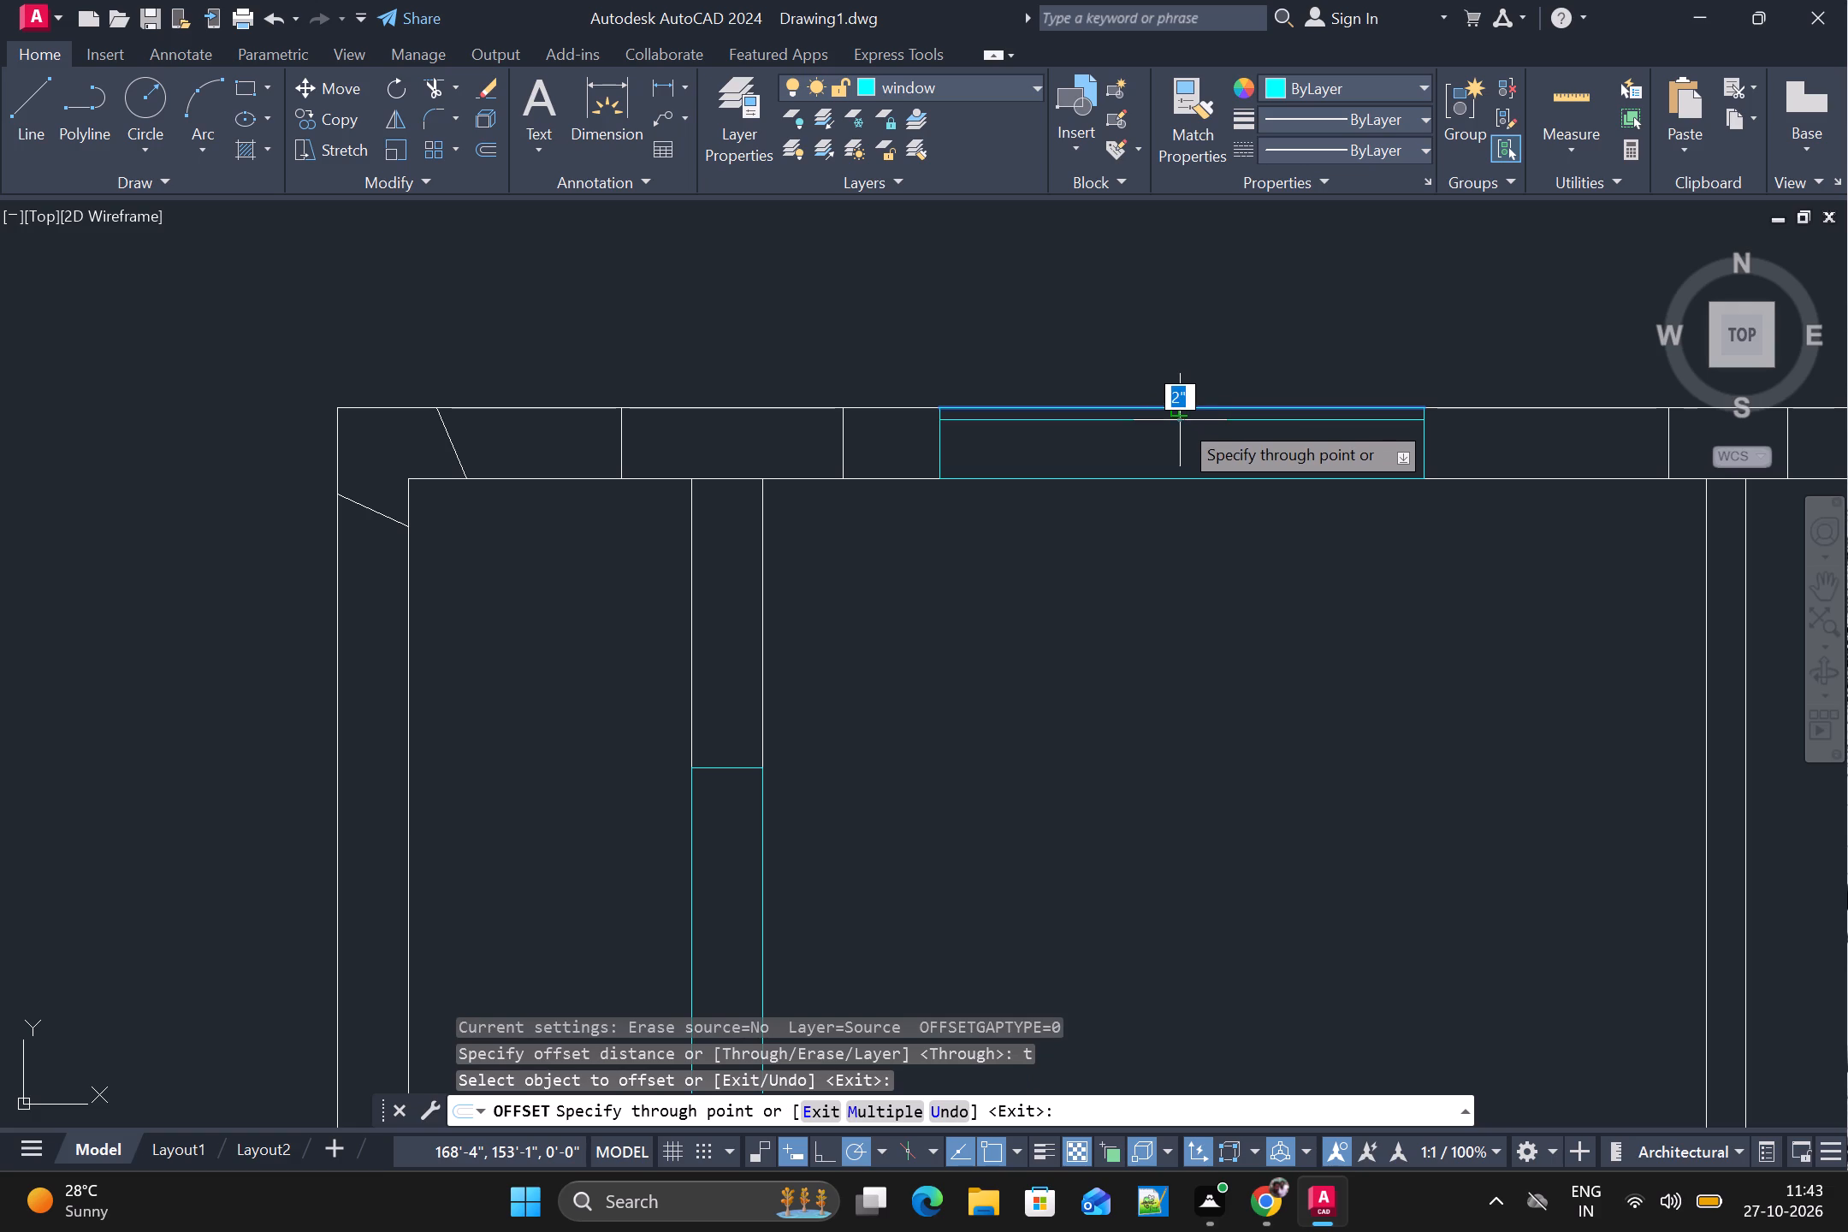
pyautogui.keyDown('alt'); pyautogui.doubleClick(1179, 429); pyautogui.keyUp('alt')
pyautogui.keyDown('alt'); pyautogui.click(1189, 453); pyautogui.keyUp('alt')
# Offset the outer line of the northwest room's west-wall window inward twice, forming two glazing lines about 3" apart.
pyautogui.keyDown('alt'); pyautogui.scroll(-3, 1243, 474); pyautogui.keyUp('alt')
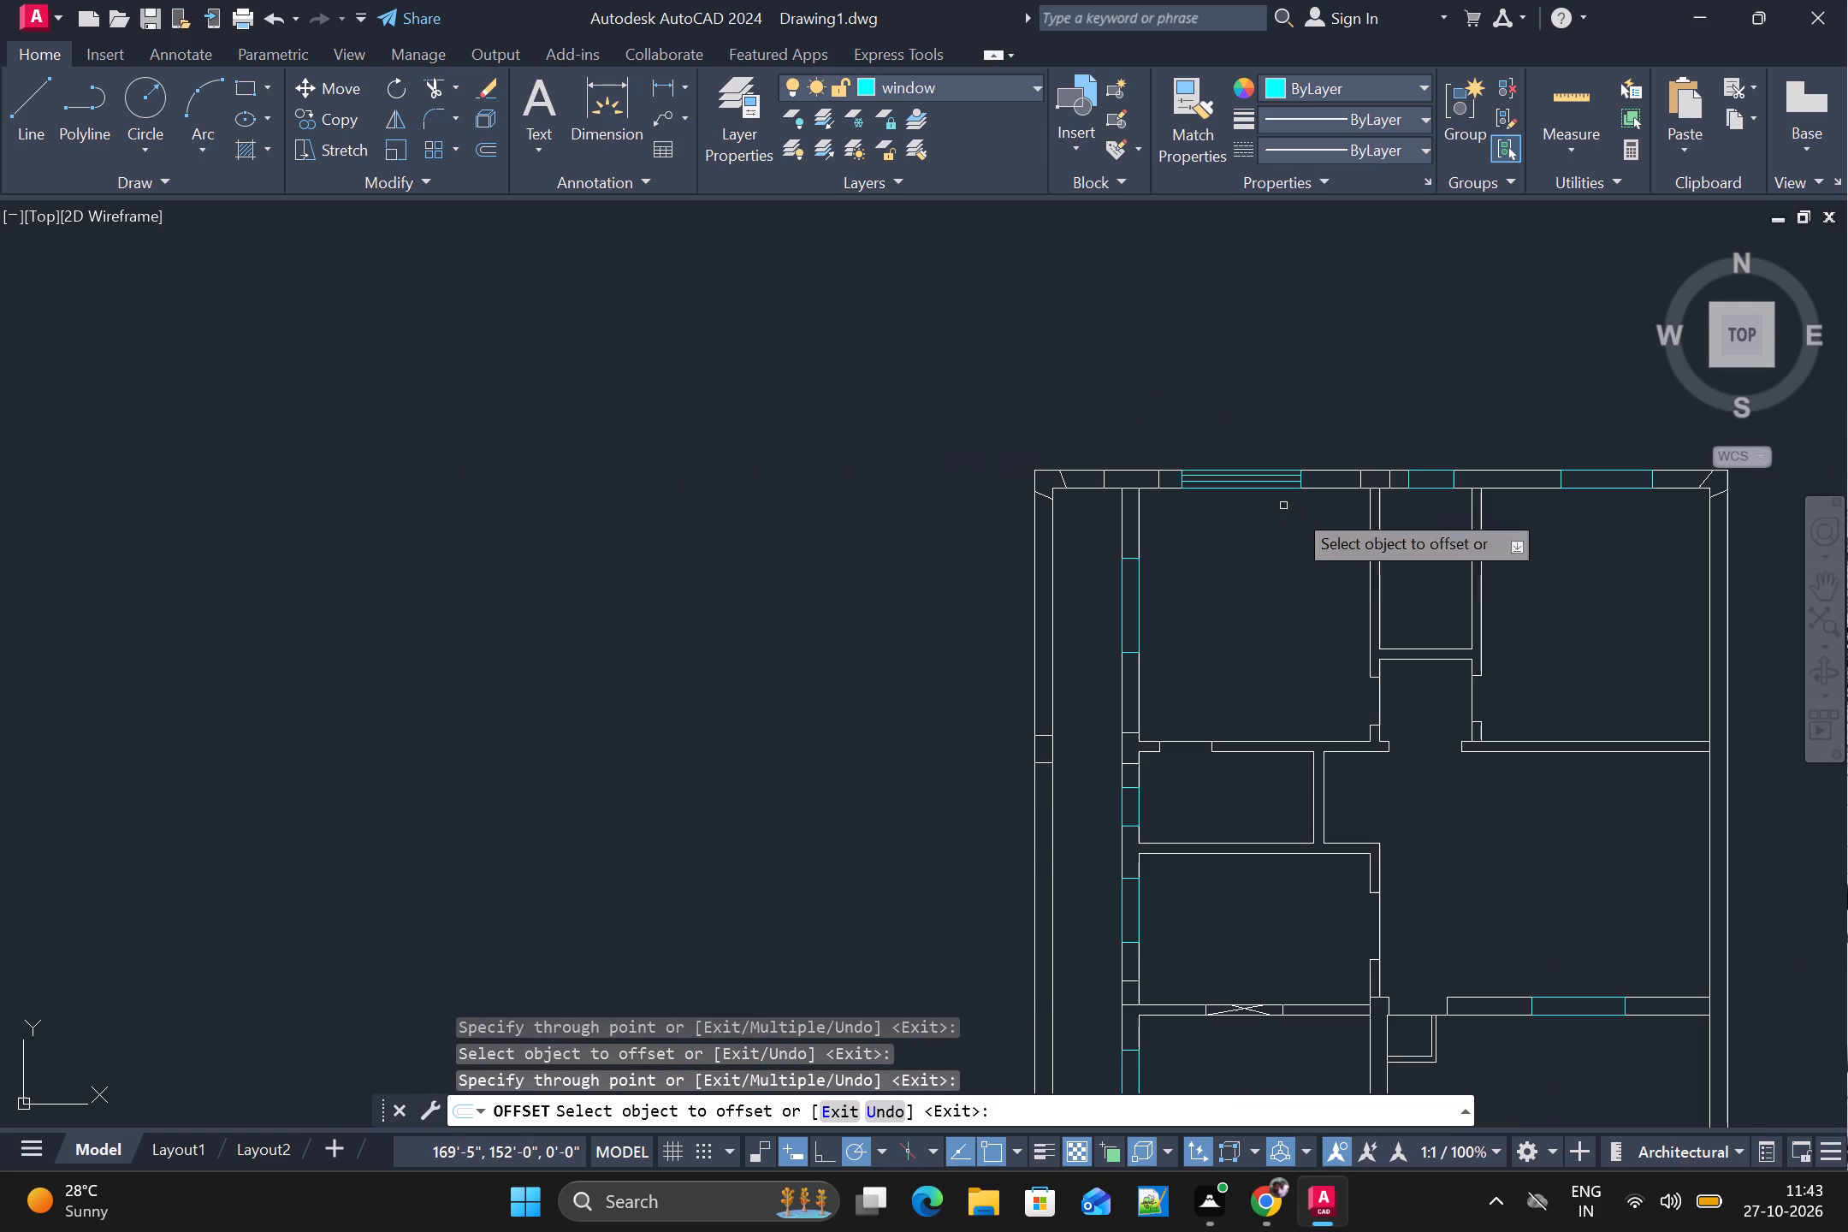
pyautogui.keyDown('alt'); pyautogui.scroll(2, 1169, 632); pyautogui.keyUp('alt')
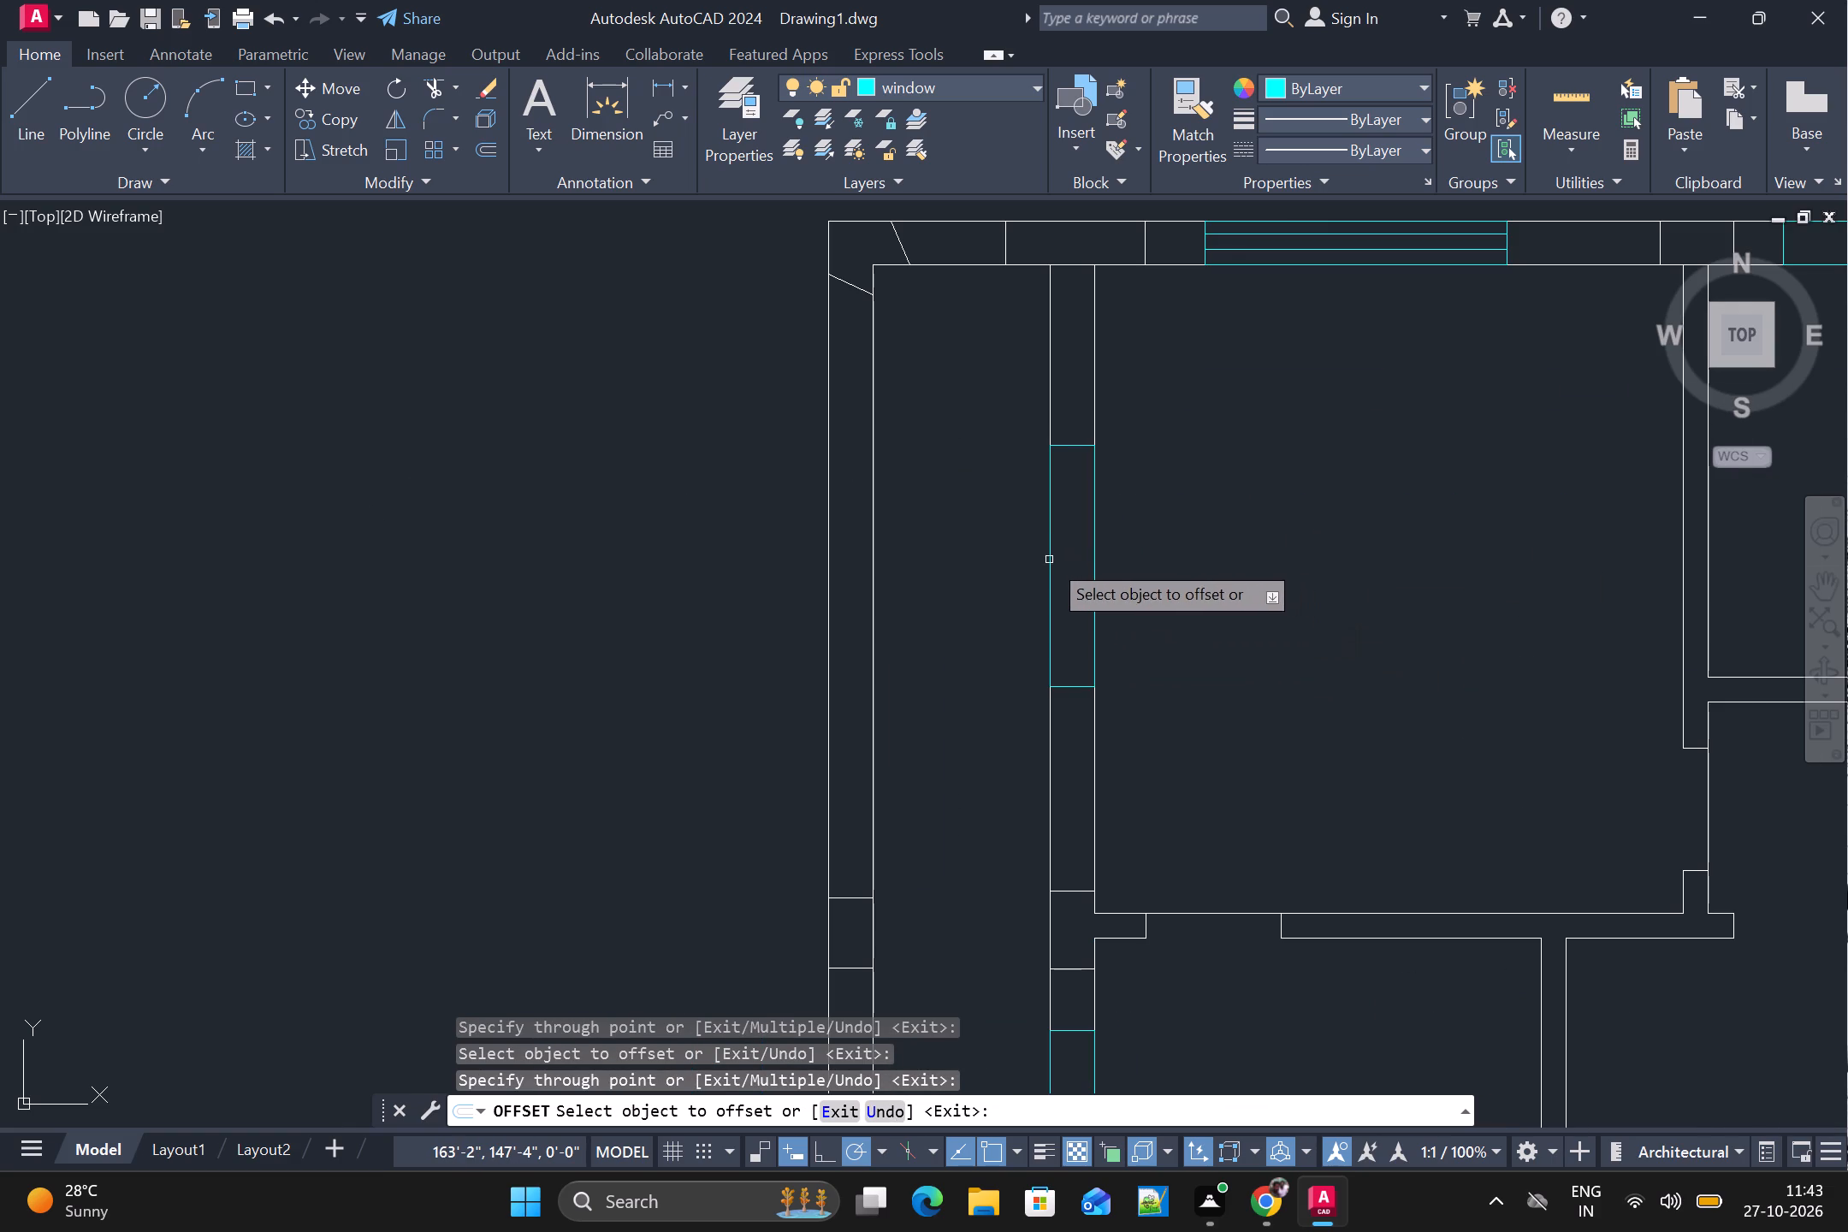
pyautogui.keyDown('alt'); pyautogui.click(1049, 560); pyautogui.keyUp('alt')
pyautogui.keyDown('alt'); pyautogui.doubleClick(1063, 563); pyautogui.keyUp('alt')
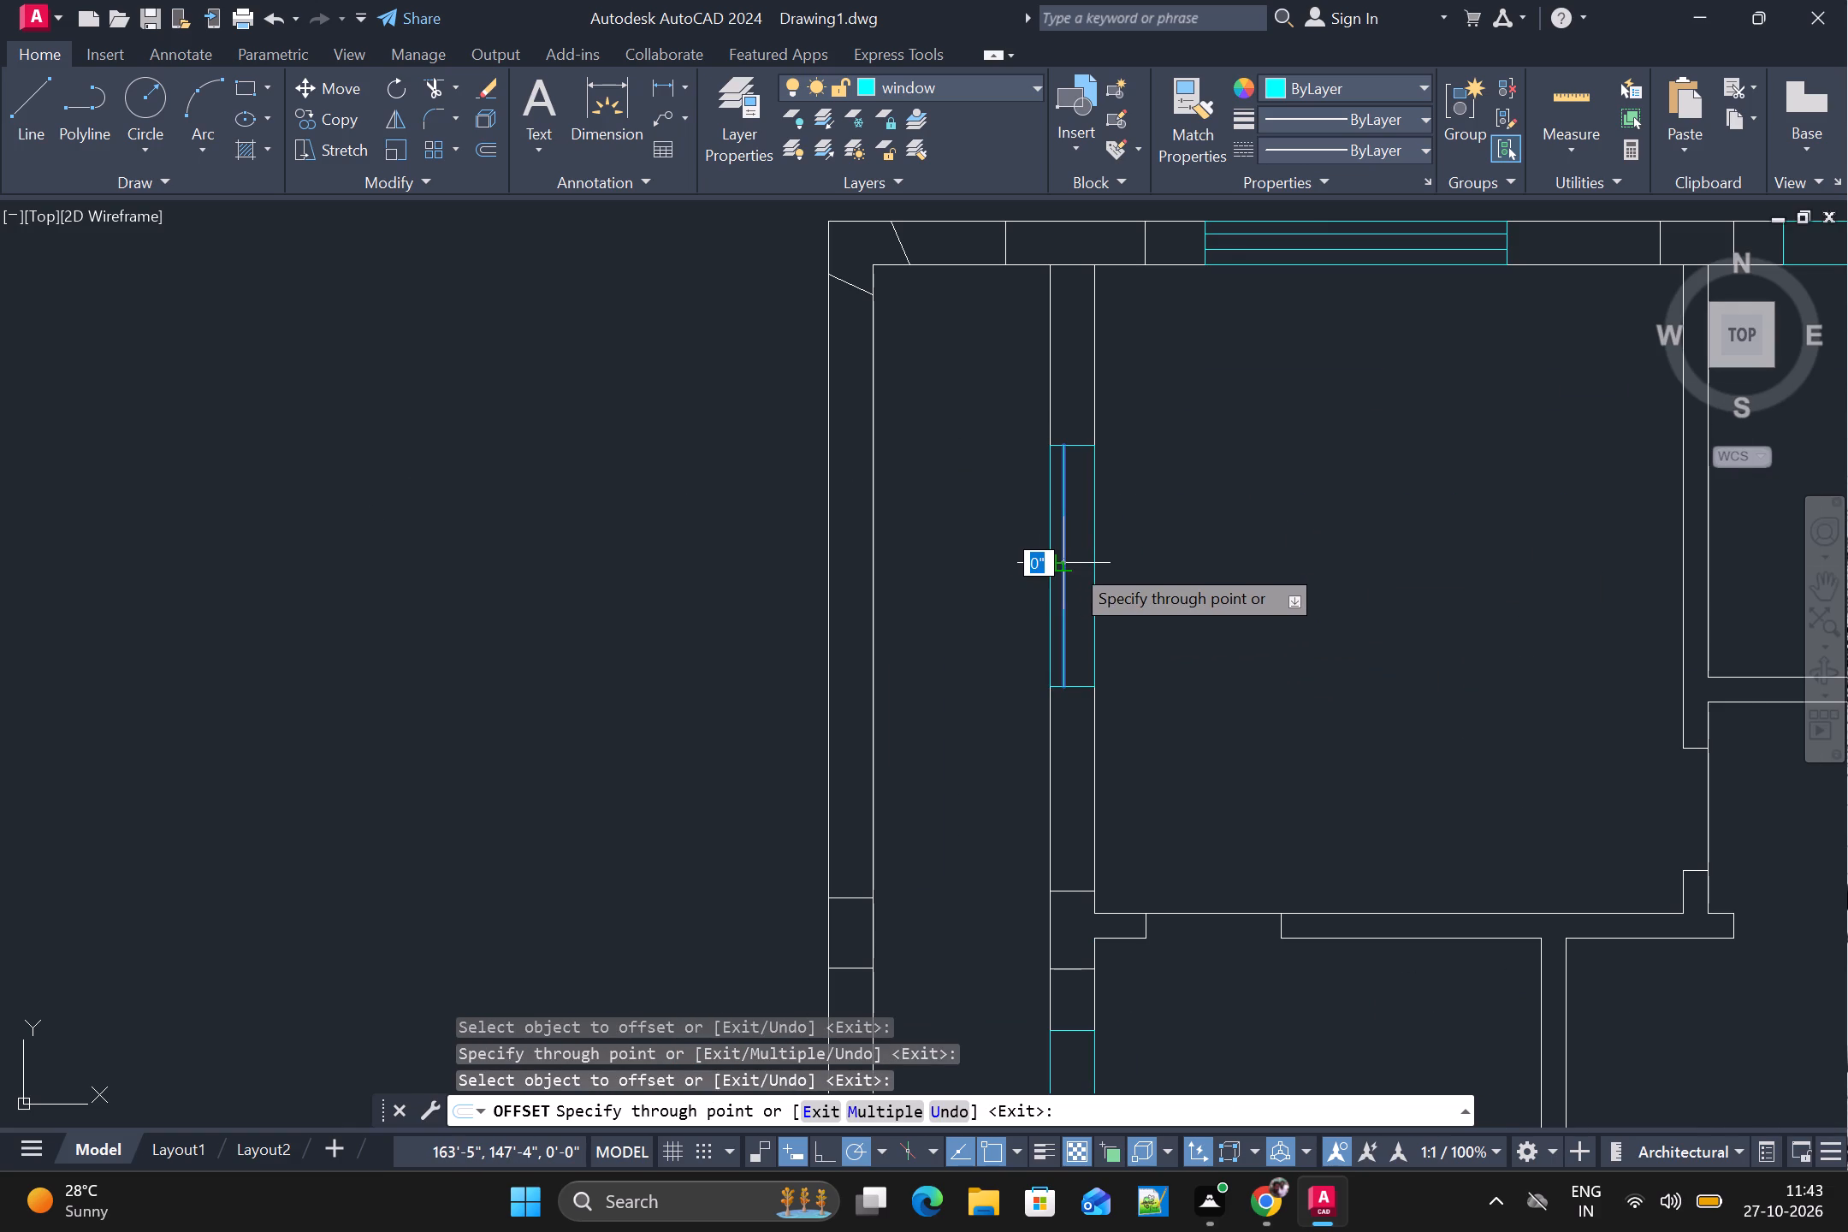
pyautogui.keyDown('alt'); pyautogui.scroll(1, 1075, 564); pyautogui.keyUp('alt')
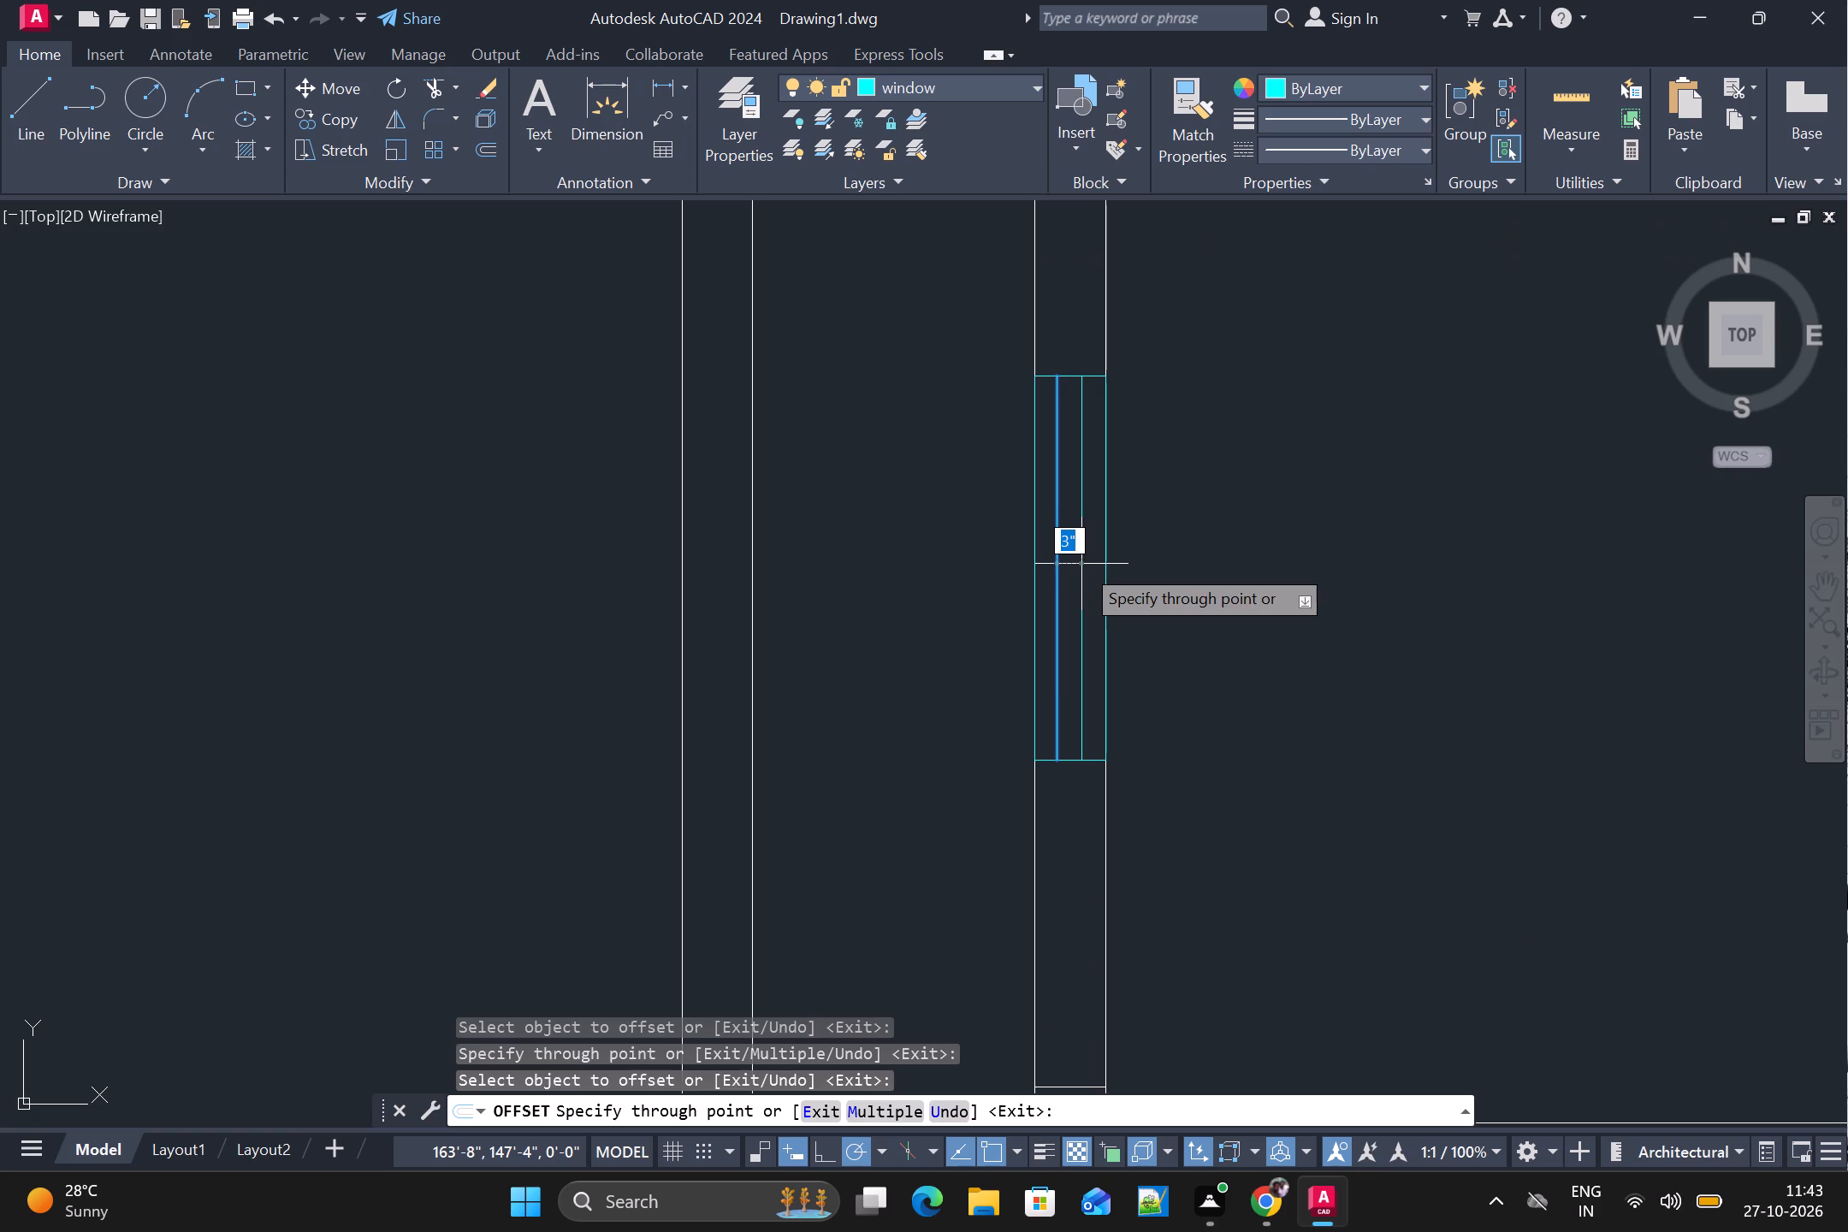
pyautogui.keyDown('alt'); pyautogui.click(1081, 564); pyautogui.keyUp('alt')
# Offset the outer line of the small window in the middle of the north wall inward twice, with glazing lines about 3" apart.
pyautogui.keyDown('alt'); pyautogui.scroll(-3, 1081, 565); pyautogui.keyUp('alt')
pyautogui.keyDown('alt'); pyautogui.scroll(2, 1516, 449); pyautogui.keyUp('alt')
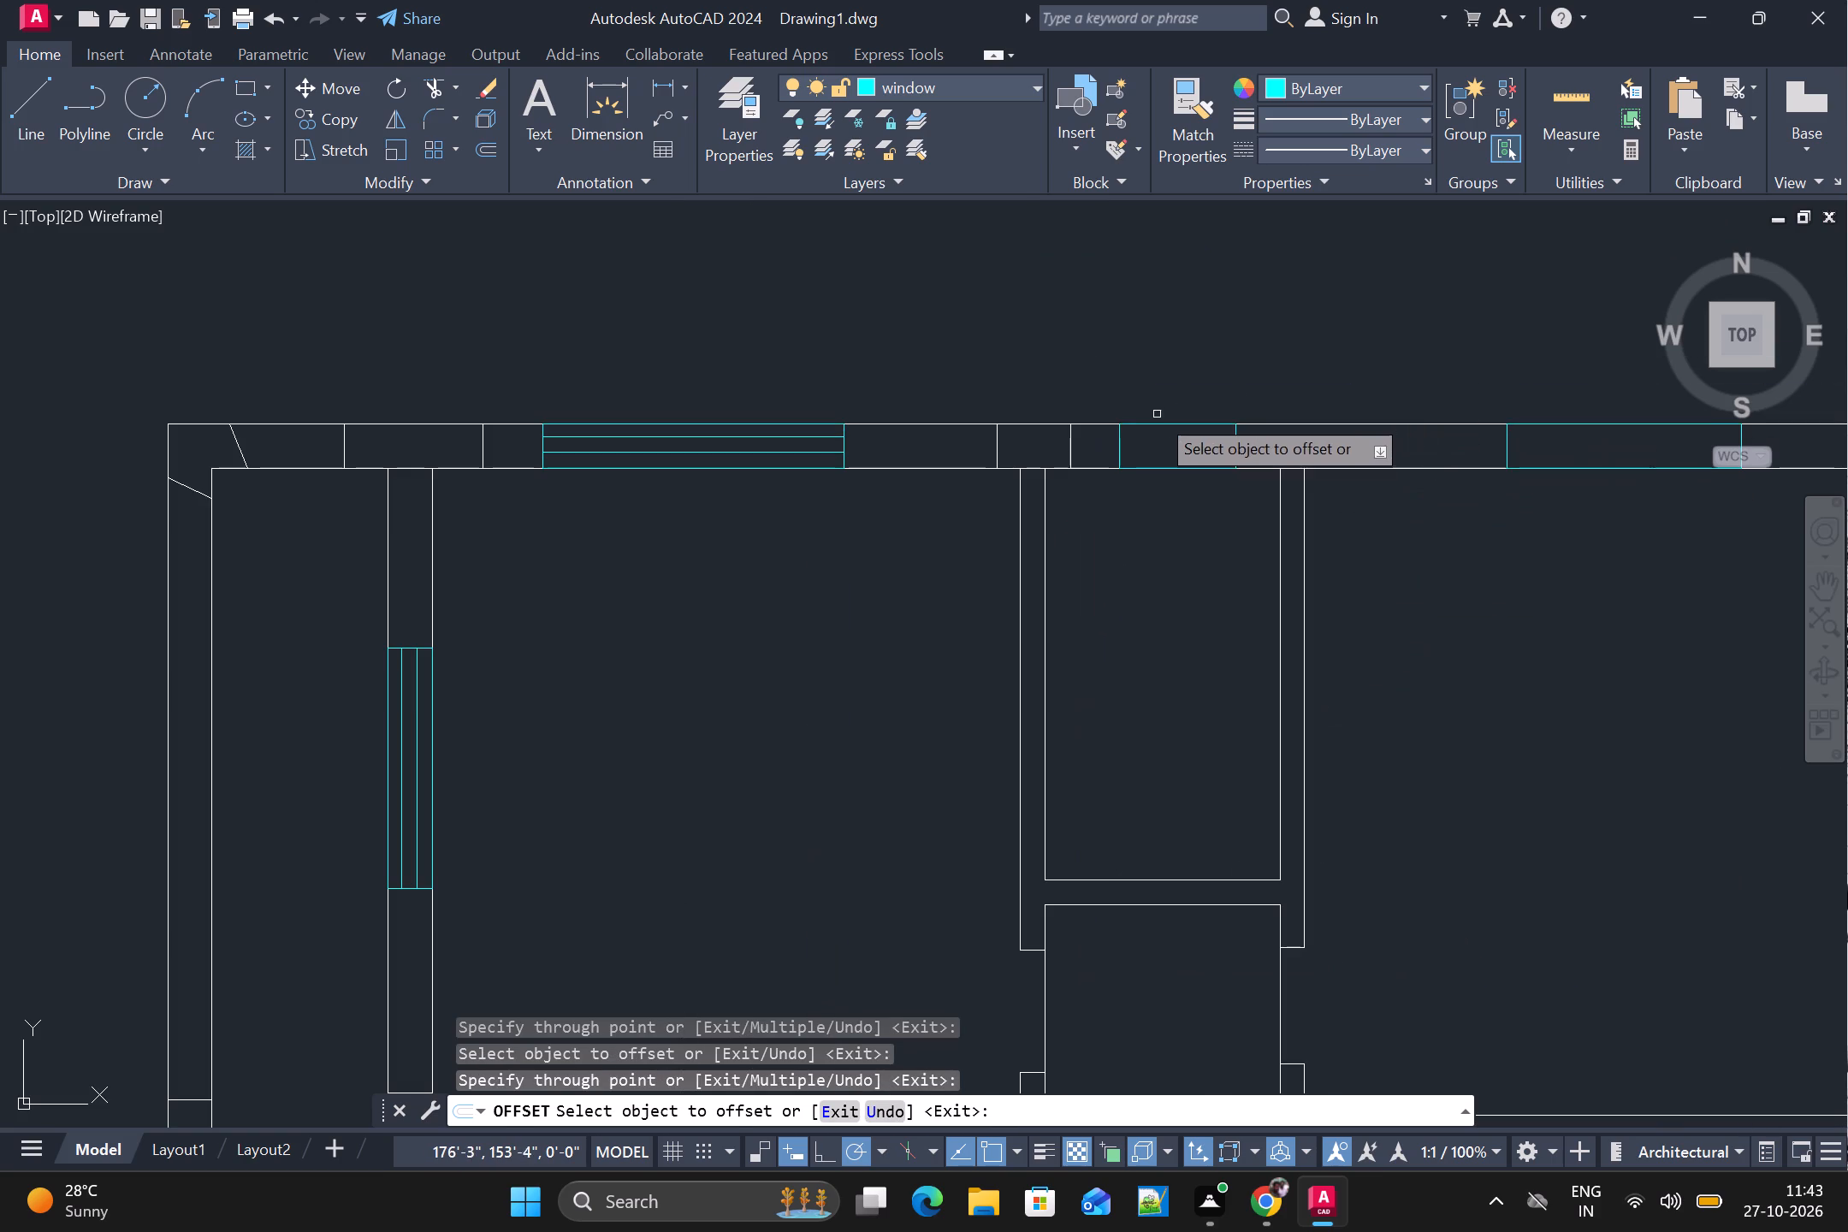
pyautogui.keyDown('alt'); pyautogui.click(1163, 427); pyautogui.keyUp('alt')
pyautogui.keyDown('alt'); pyautogui.scroll(1, 1163, 443); pyautogui.keyUp('alt')
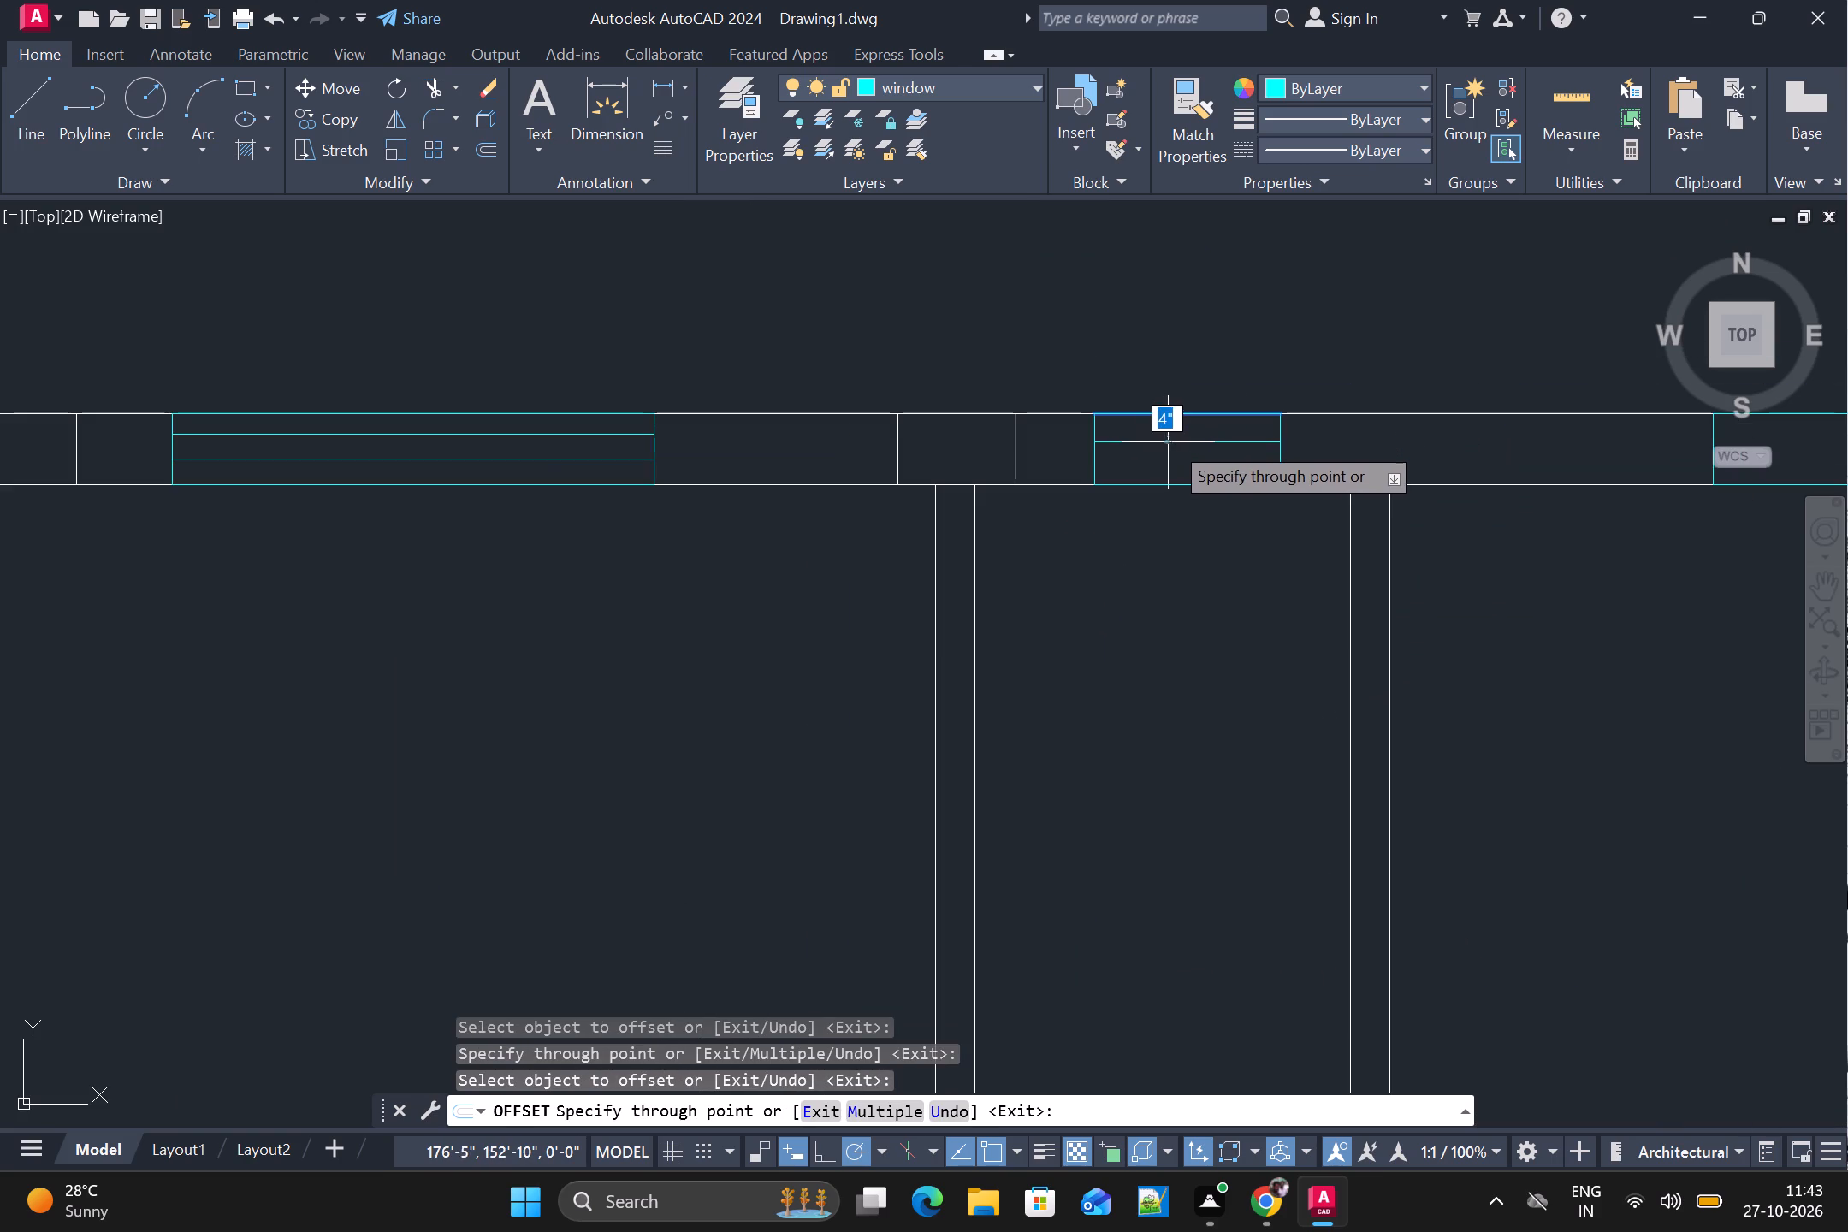
pyautogui.keyDown('alt'); pyautogui.doubleClick(1173, 438); pyautogui.keyUp('alt')
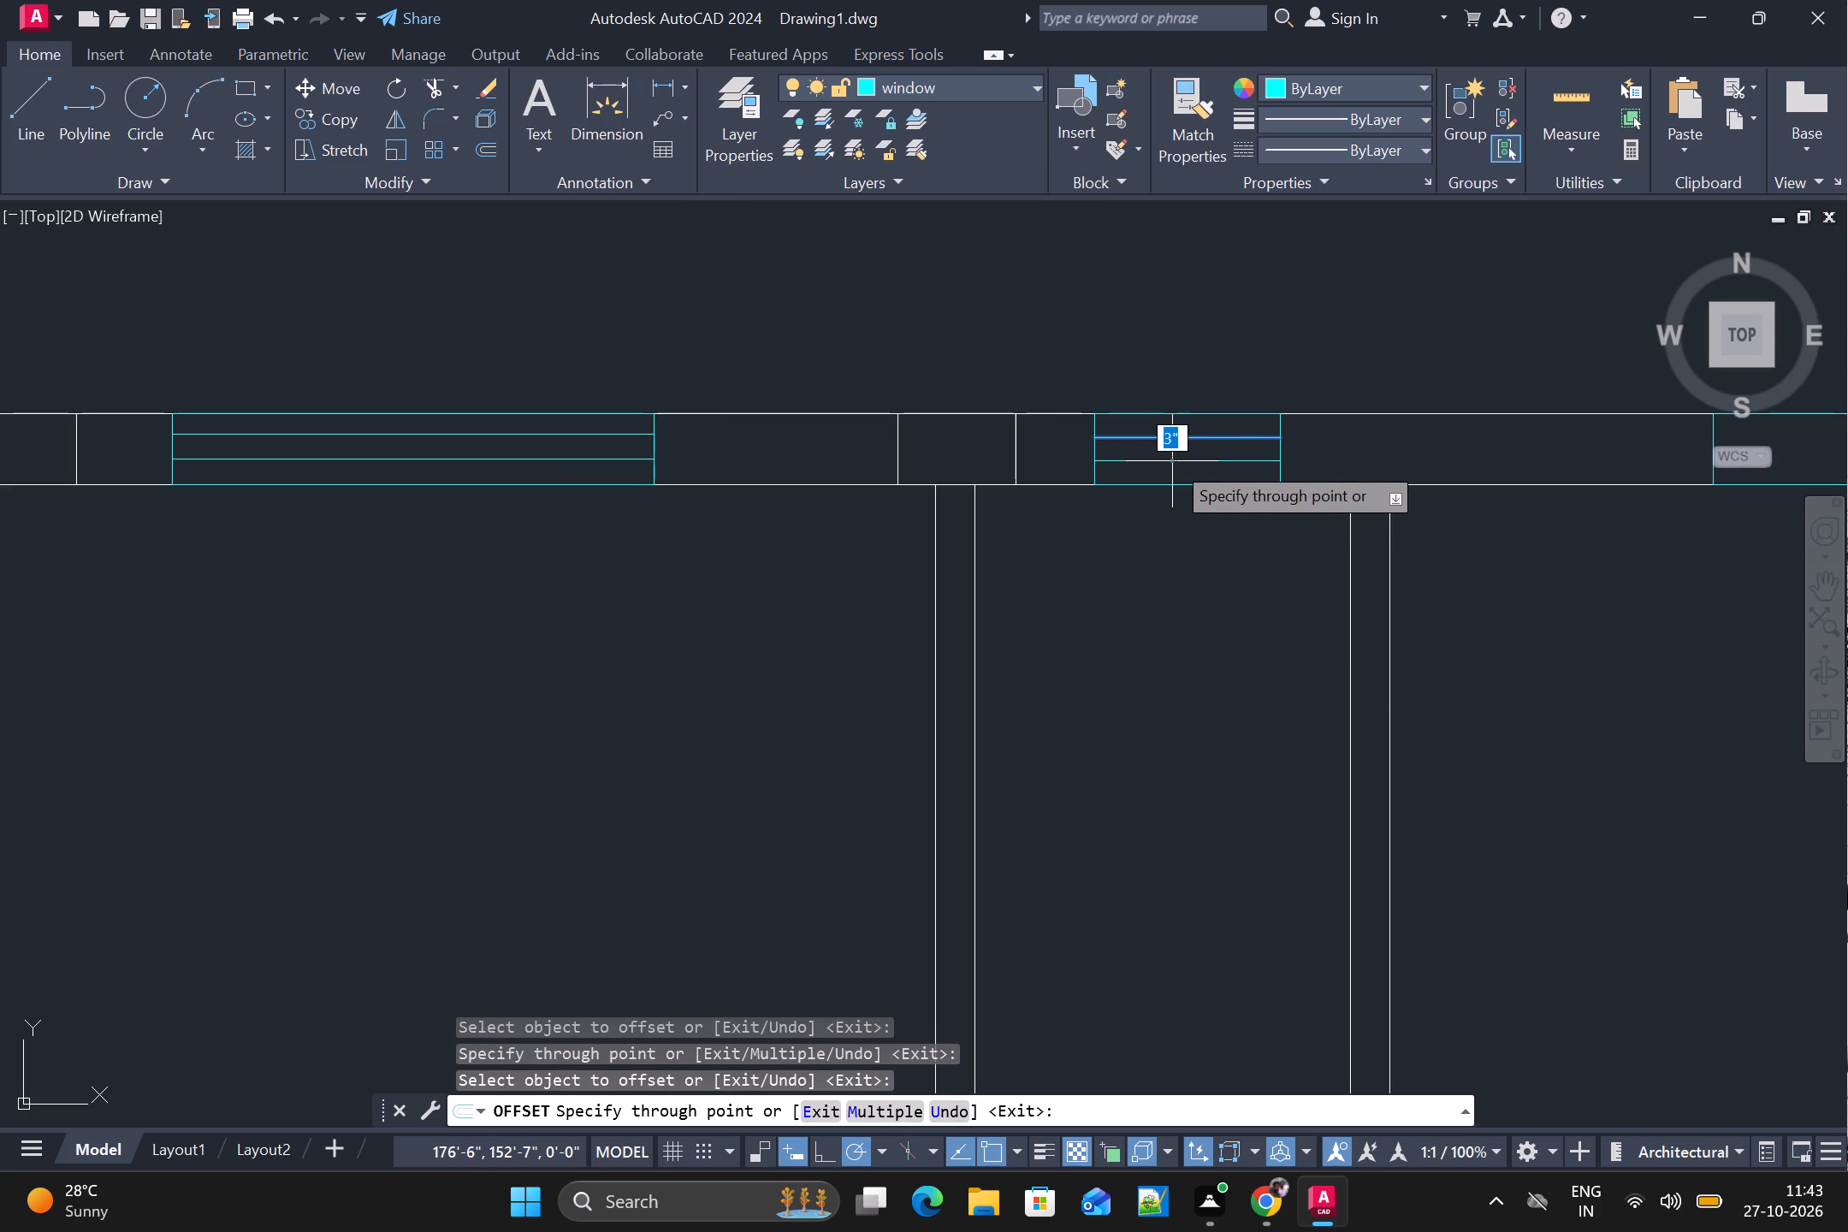
pyautogui.keyDown('alt'); pyautogui.click(1172, 461); pyautogui.keyUp('alt')
# Offset the outer line of the northeast room's north-wall window inward twice to form two evenly spaced glazing lines.
pyautogui.keyDown('alt'); pyautogui.scroll(-2, 1203, 469); pyautogui.keyUp('alt')
pyautogui.keyDown('alt'); pyautogui.scroll(2, 1489, 490); pyautogui.keyUp('alt')
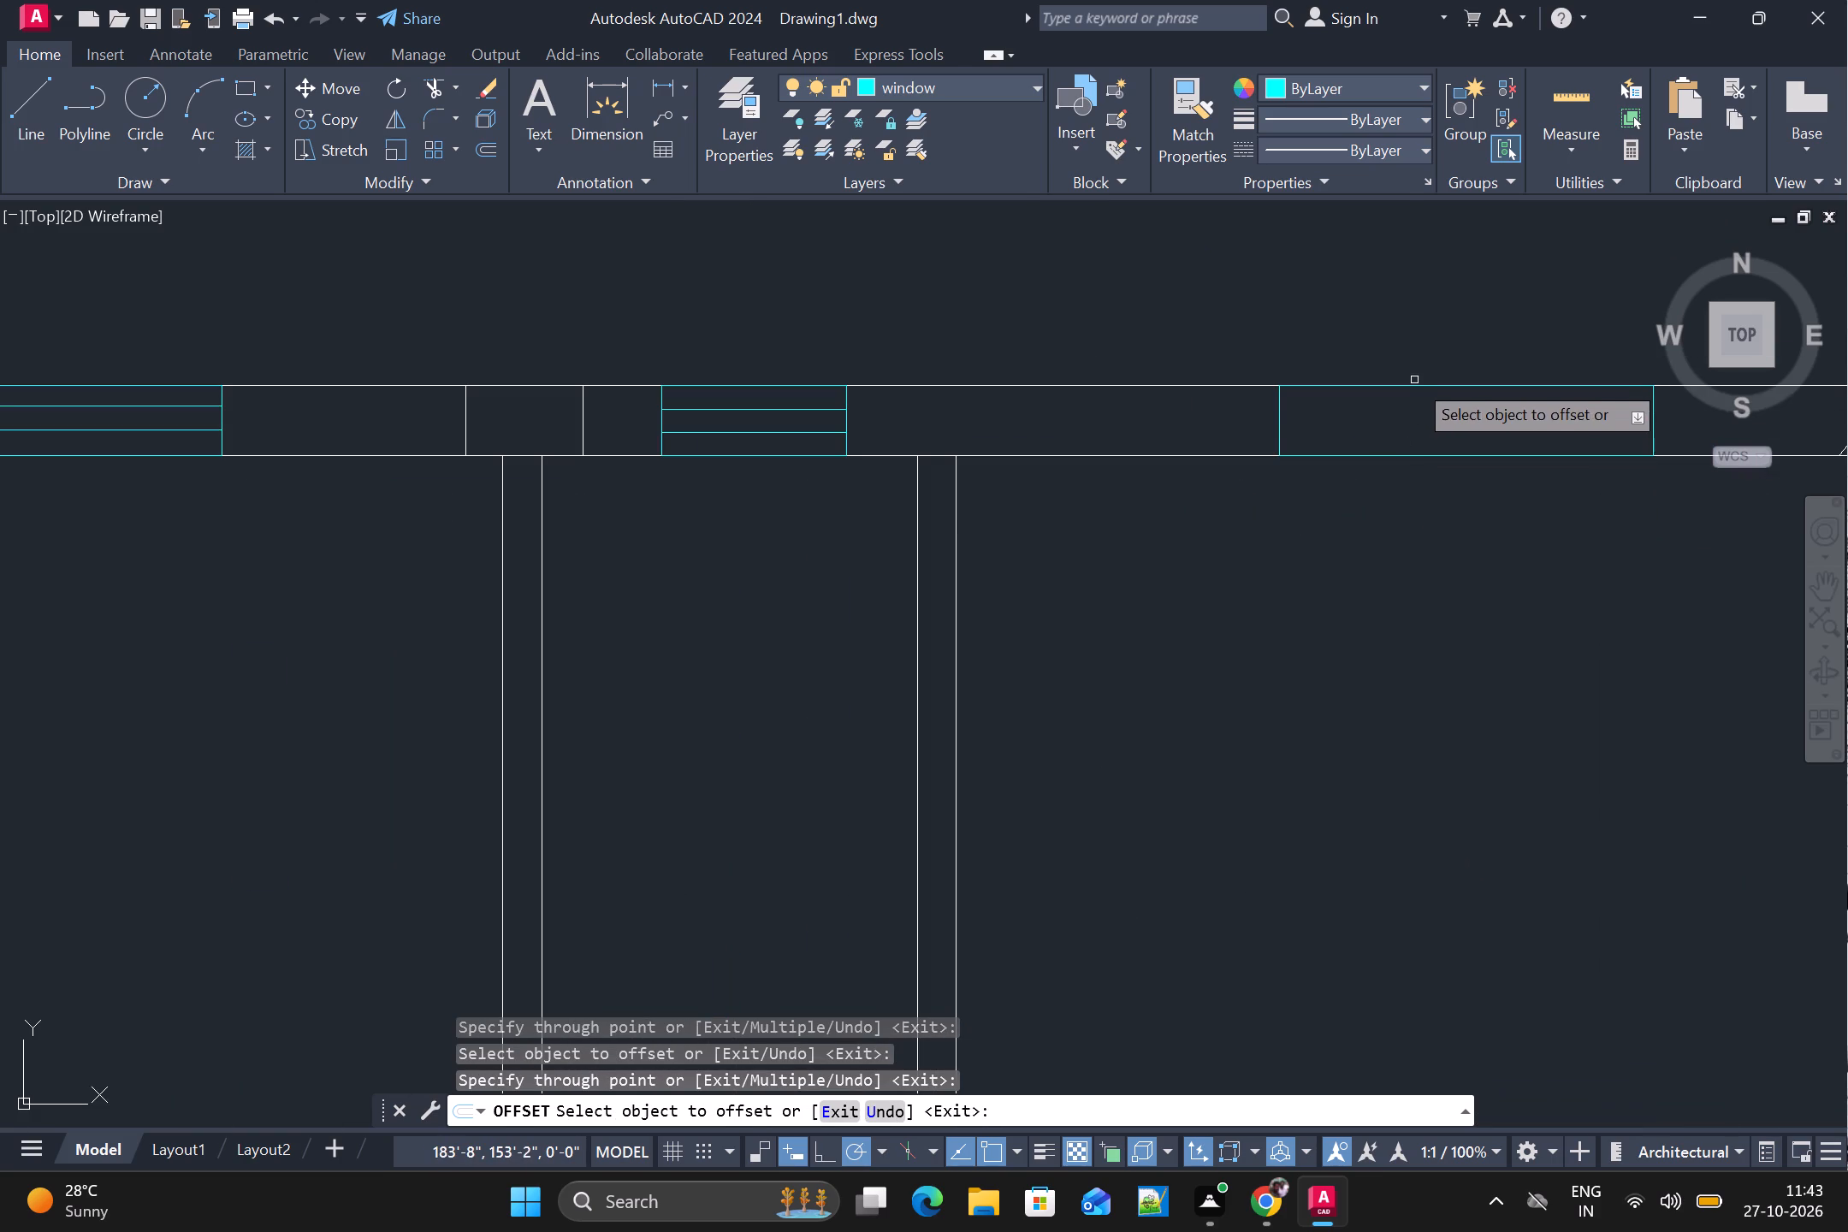
pyautogui.keyDown('alt'); pyautogui.click(1414, 385); pyautogui.keyUp('alt')
pyautogui.keyDown('alt'); pyautogui.doubleClick(1412, 406); pyautogui.keyUp('alt')
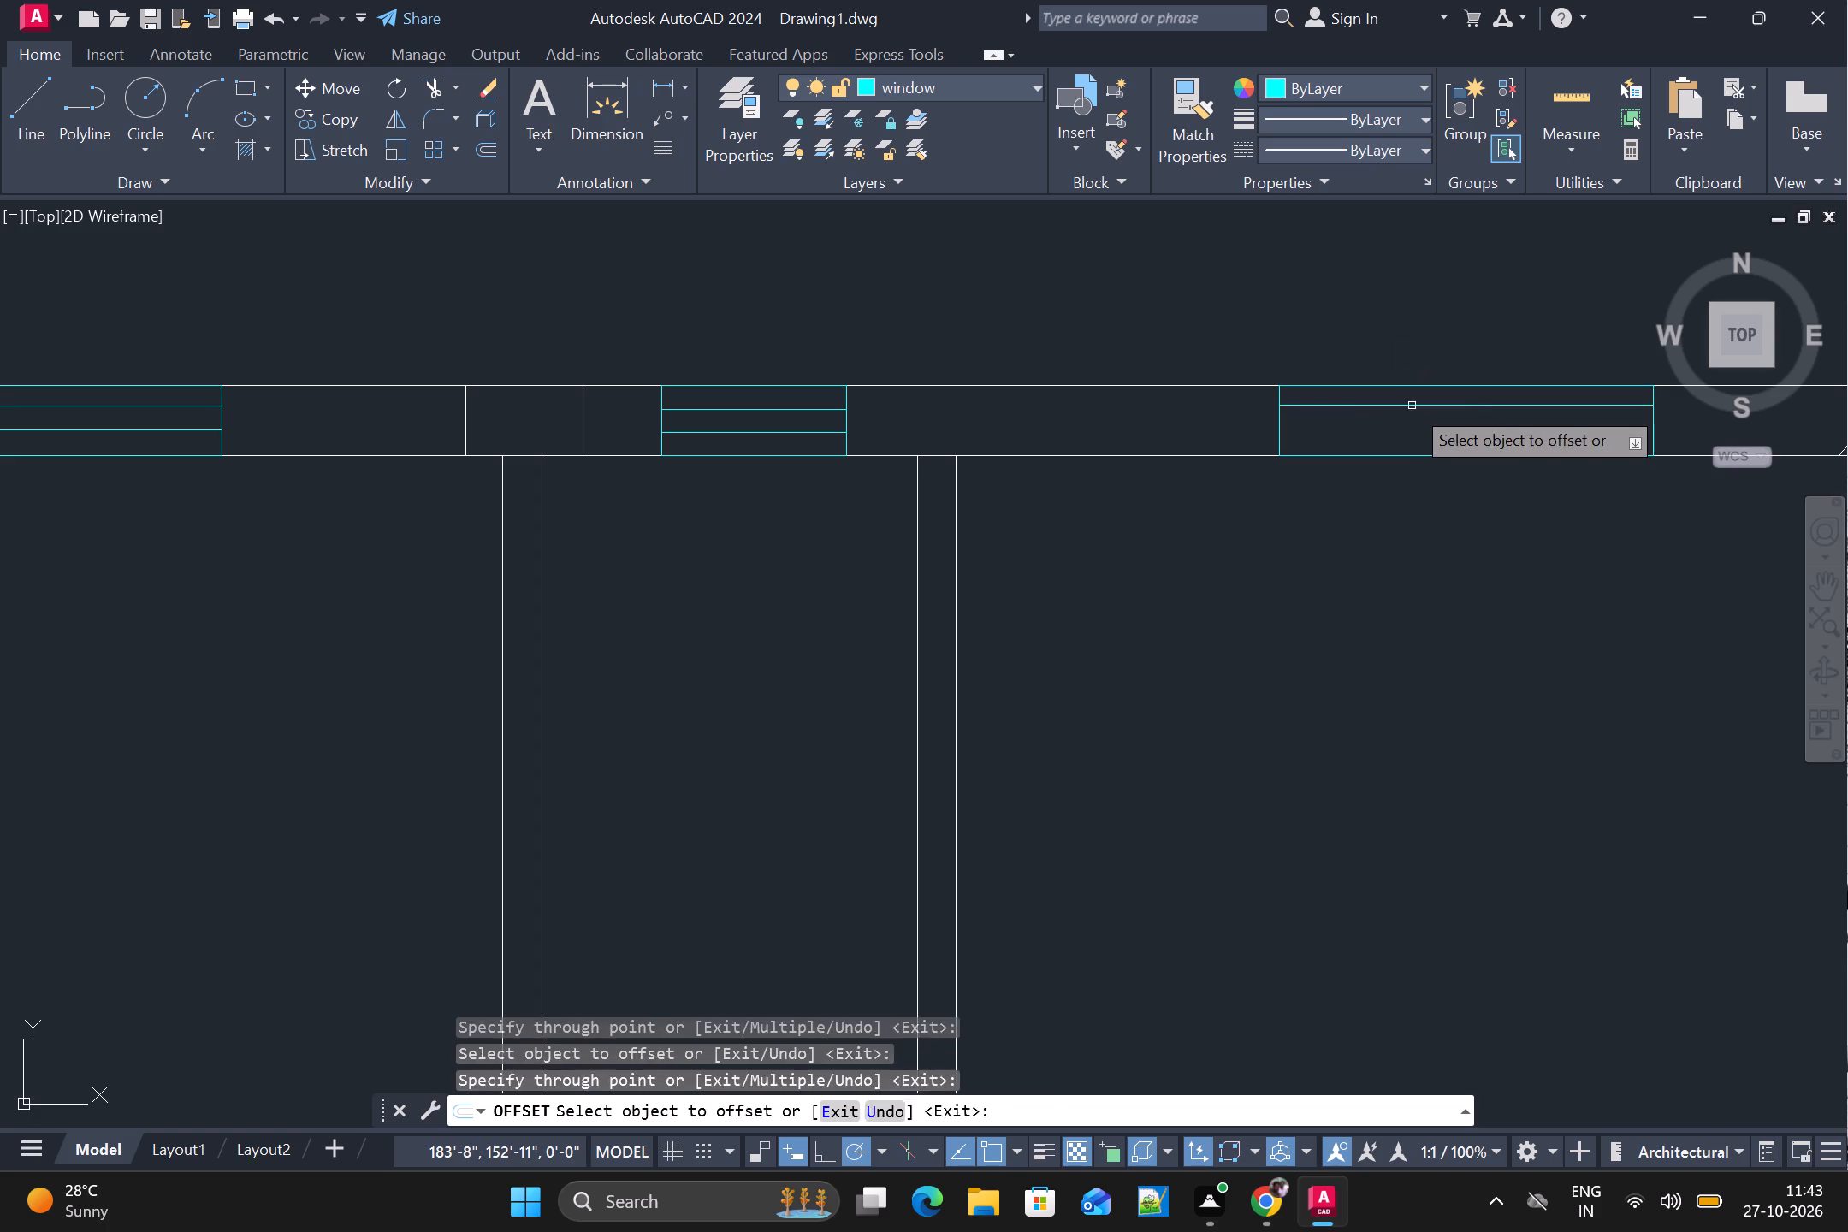
pyautogui.keyDown('alt'); pyautogui.click(1412, 425); pyautogui.keyUp('alt')
# Offset two glazing lines about 3" apart inside the west-wall window of the small room directly south of the northwest room.
pyautogui.keyDown('alt'); pyautogui.scroll(-3, 1415, 443); pyautogui.keyUp('alt')
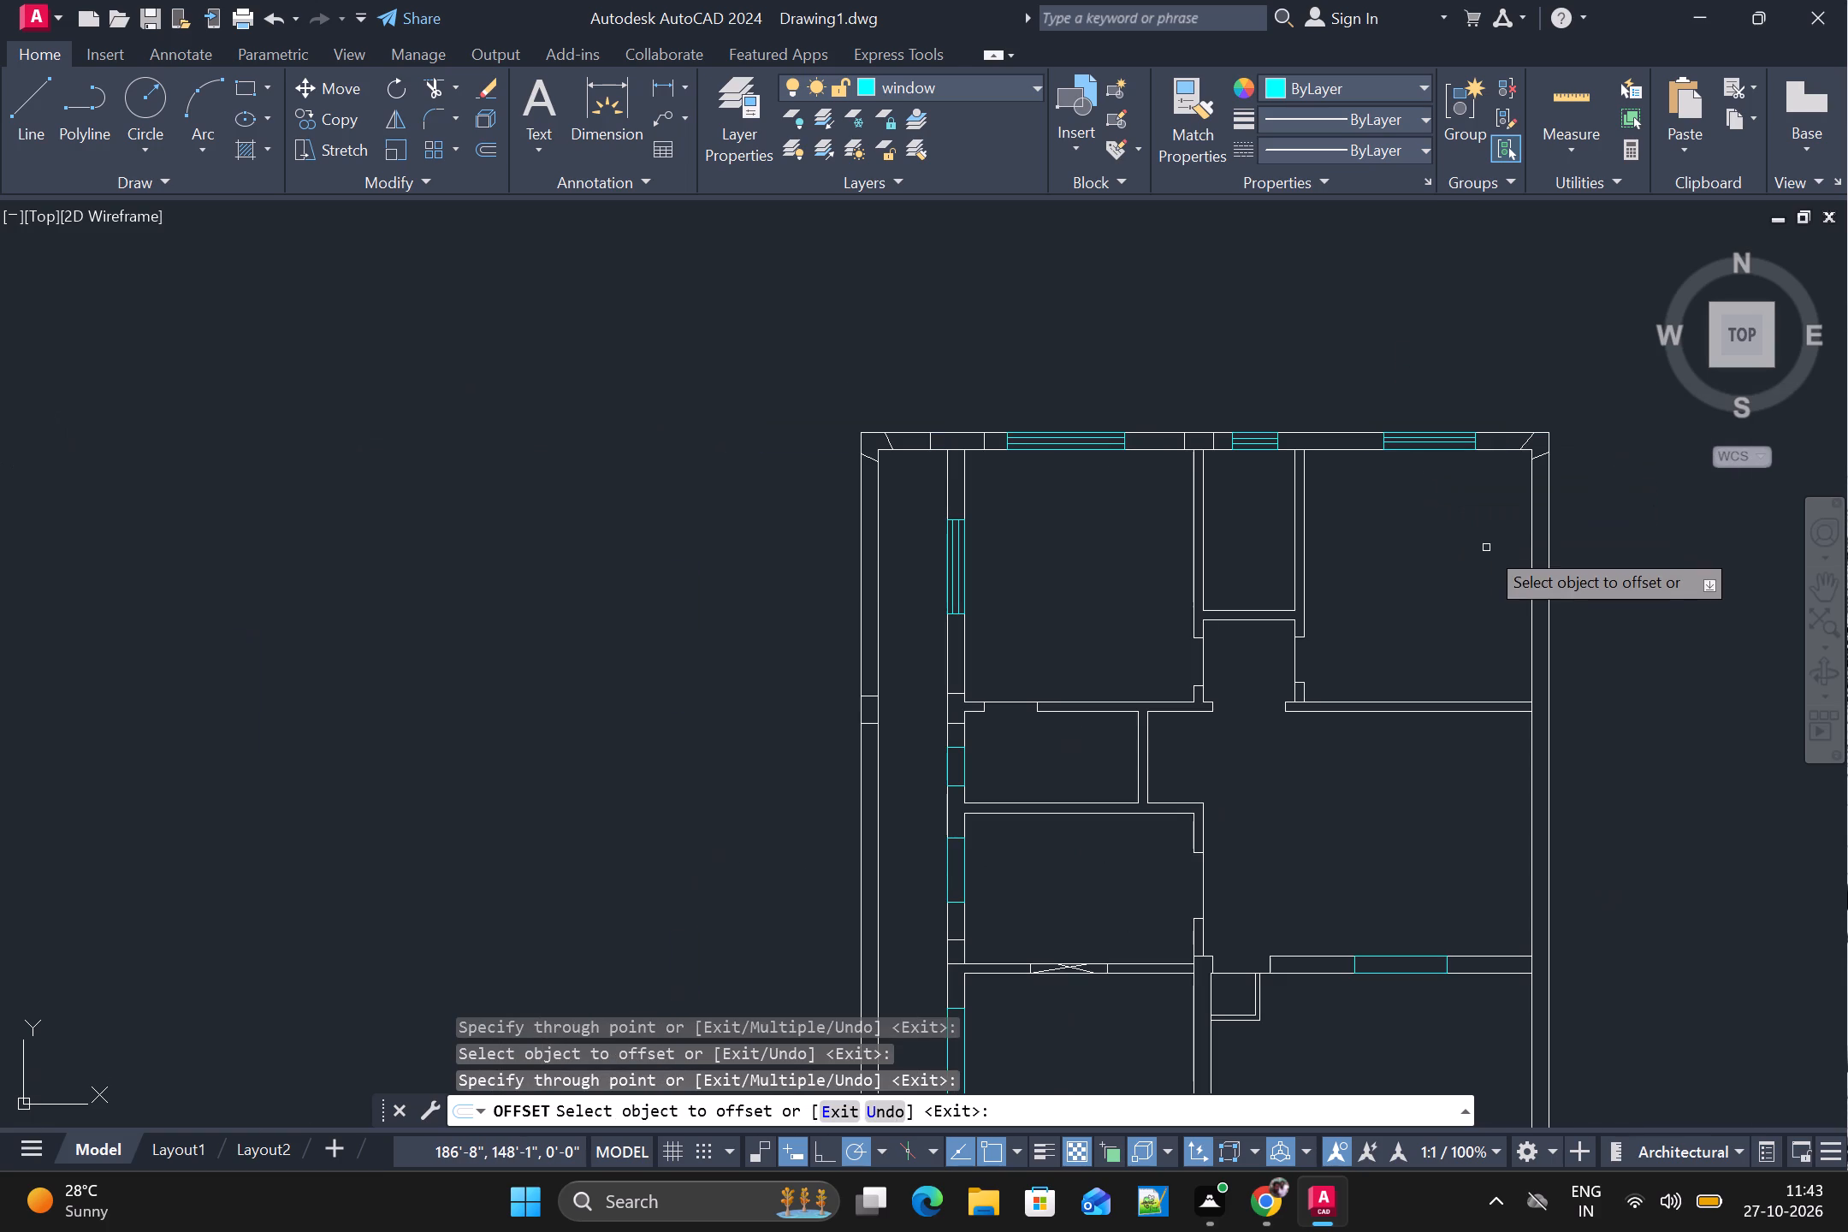
pyautogui.keyDown('alt'); pyautogui.moveTo(1486, 548); pyautogui.dragTo(1521, 441, button='middle'); pyautogui.keyUp('alt')
pyautogui.keyDown('alt'); pyautogui.scroll(3, 985, 666); pyautogui.keyUp('alt')
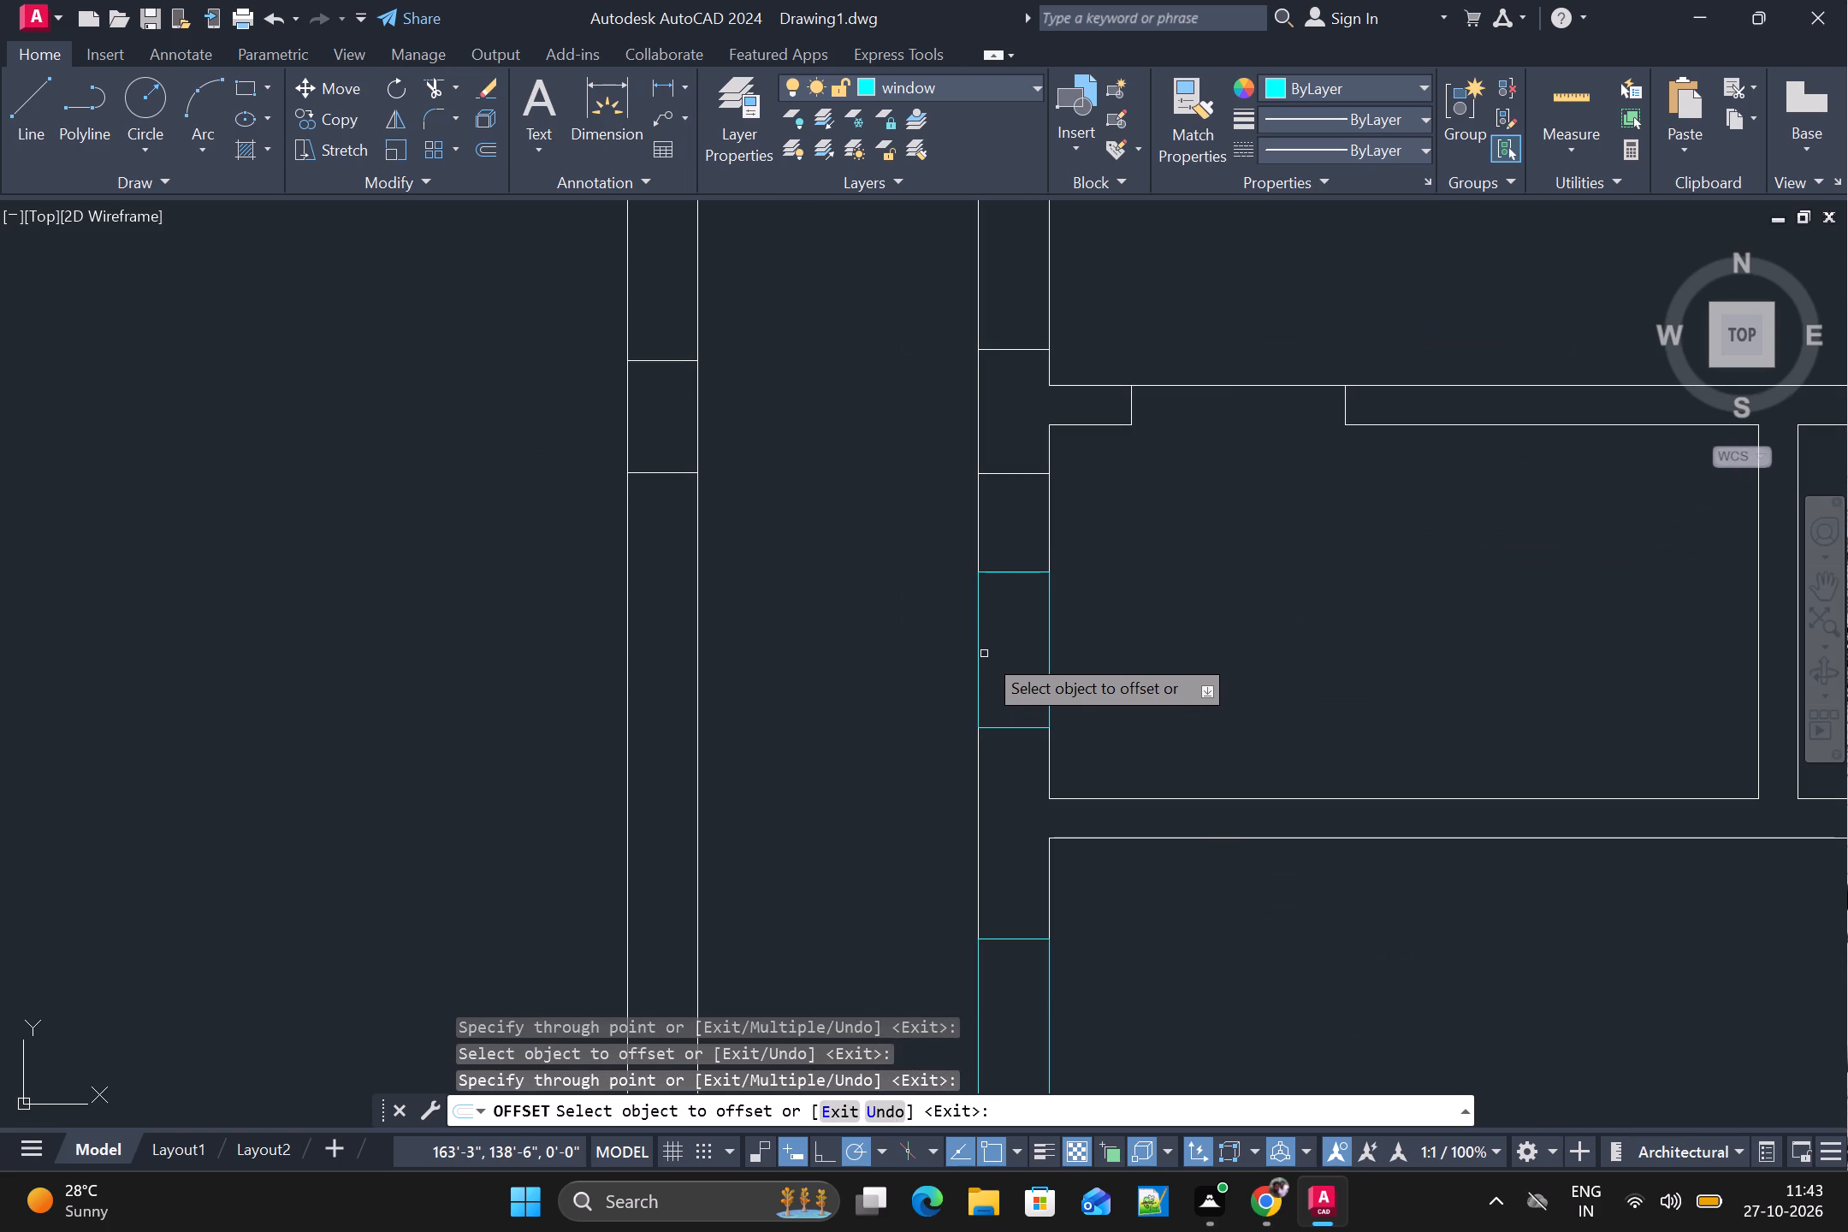
pyautogui.keyDown('alt'); pyautogui.click(977, 663); pyautogui.keyUp('alt')
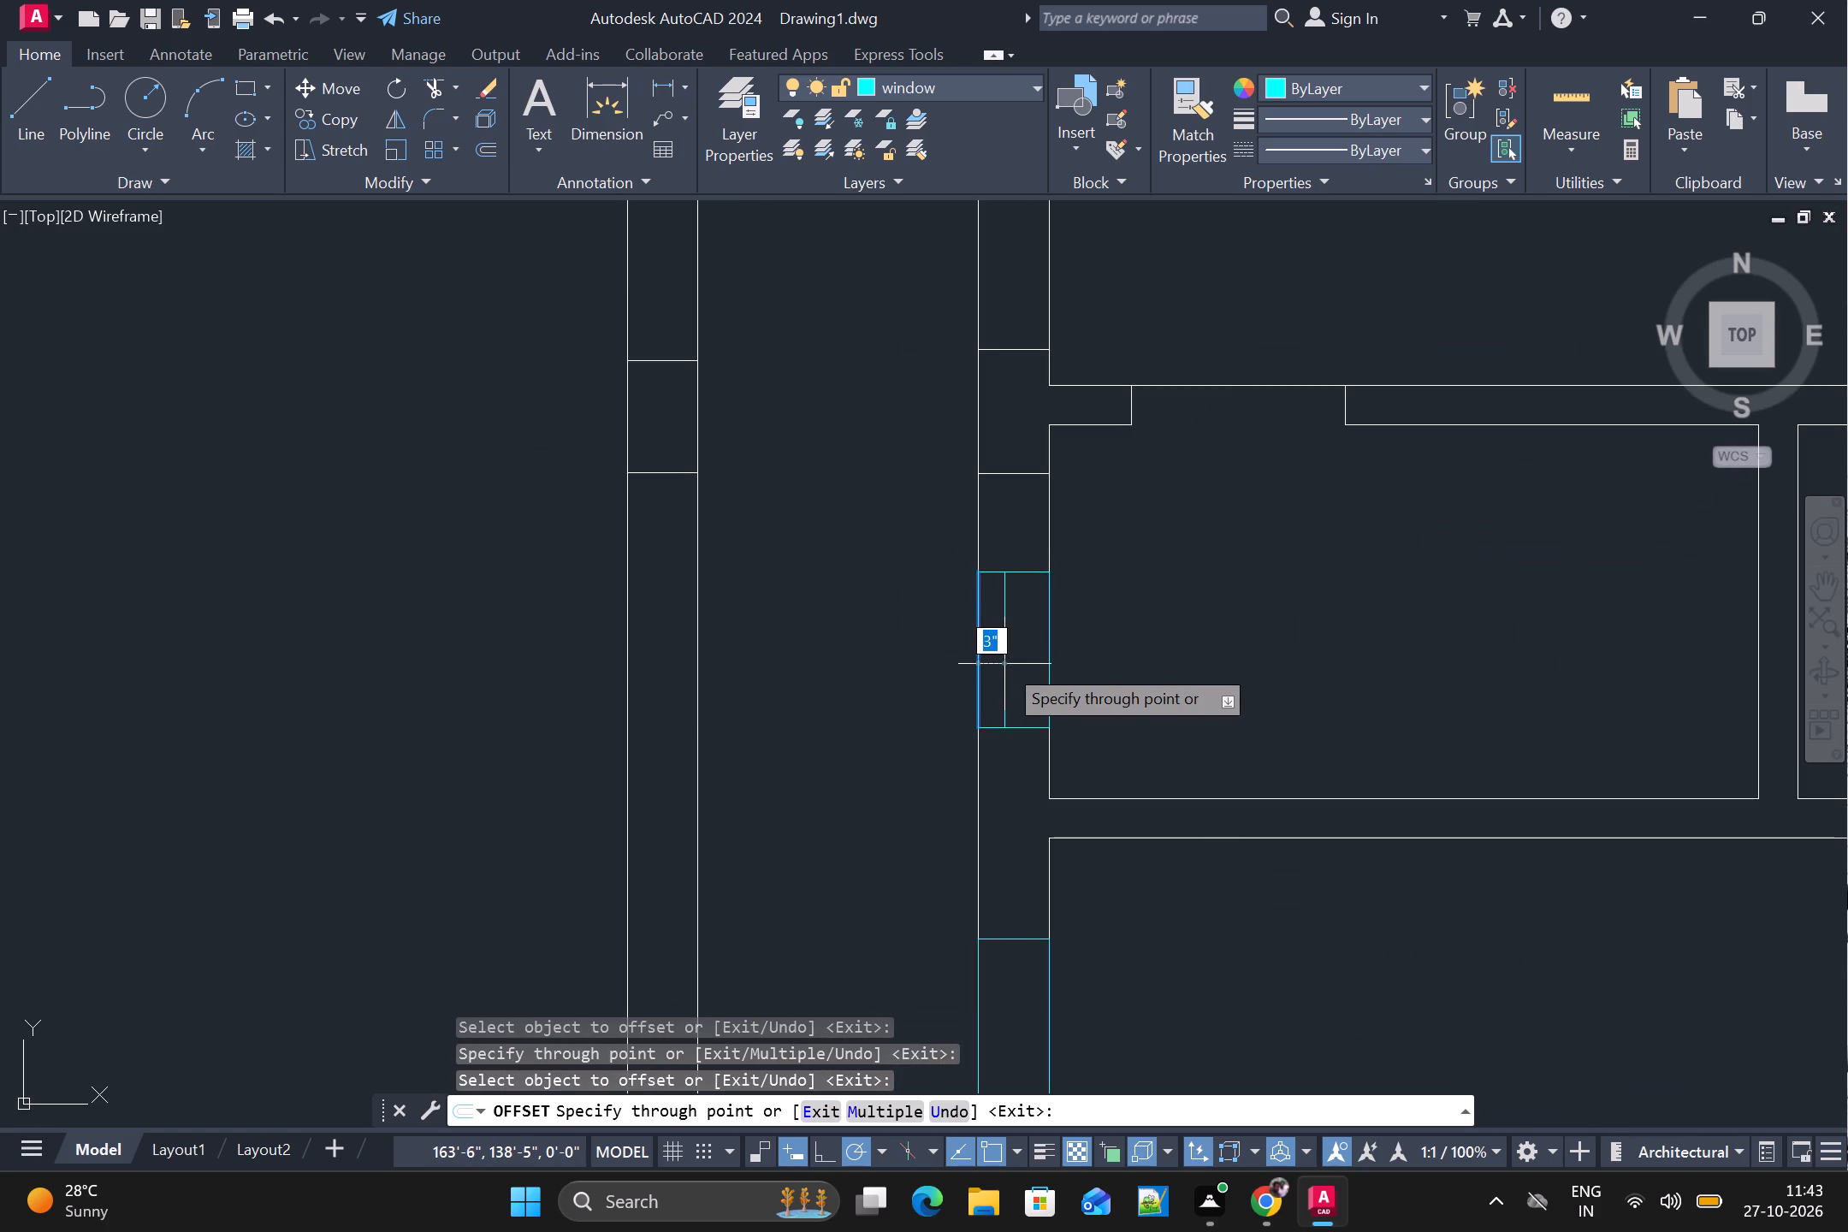
pyautogui.keyDown('alt'); pyautogui.doubleClick(1004, 664); pyautogui.keyUp('alt')
pyautogui.keyDown('alt'); pyautogui.click(1007, 667); pyautogui.keyUp('alt')
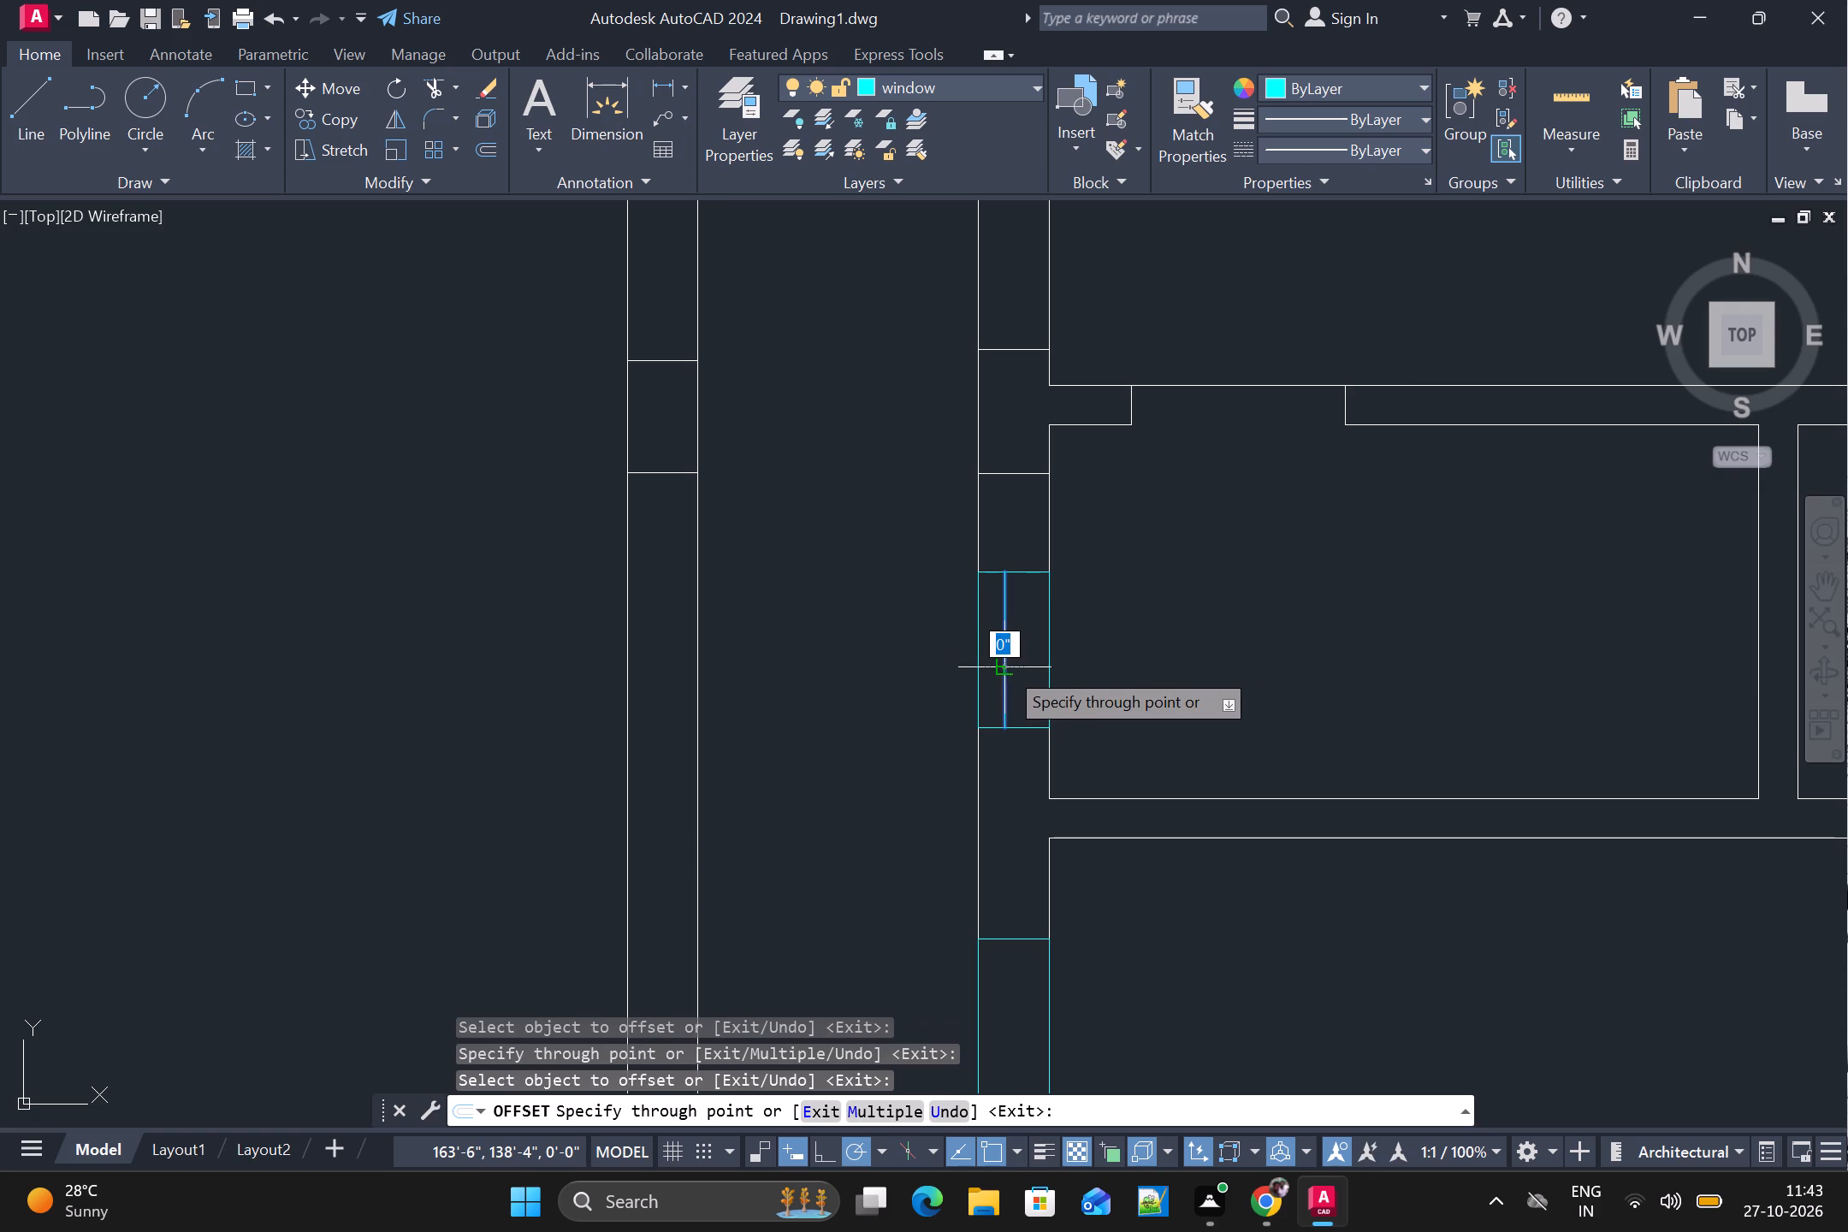
pyautogui.keyDown('alt'); pyautogui.click(1025, 672); pyautogui.keyUp('alt')
# Offset two glazing lines about 3" apart inside the west-wall window of the room directly north of the southwest room.
pyautogui.keyDown('alt'); pyautogui.scroll(-3, 1025, 672); pyautogui.keyUp('alt')
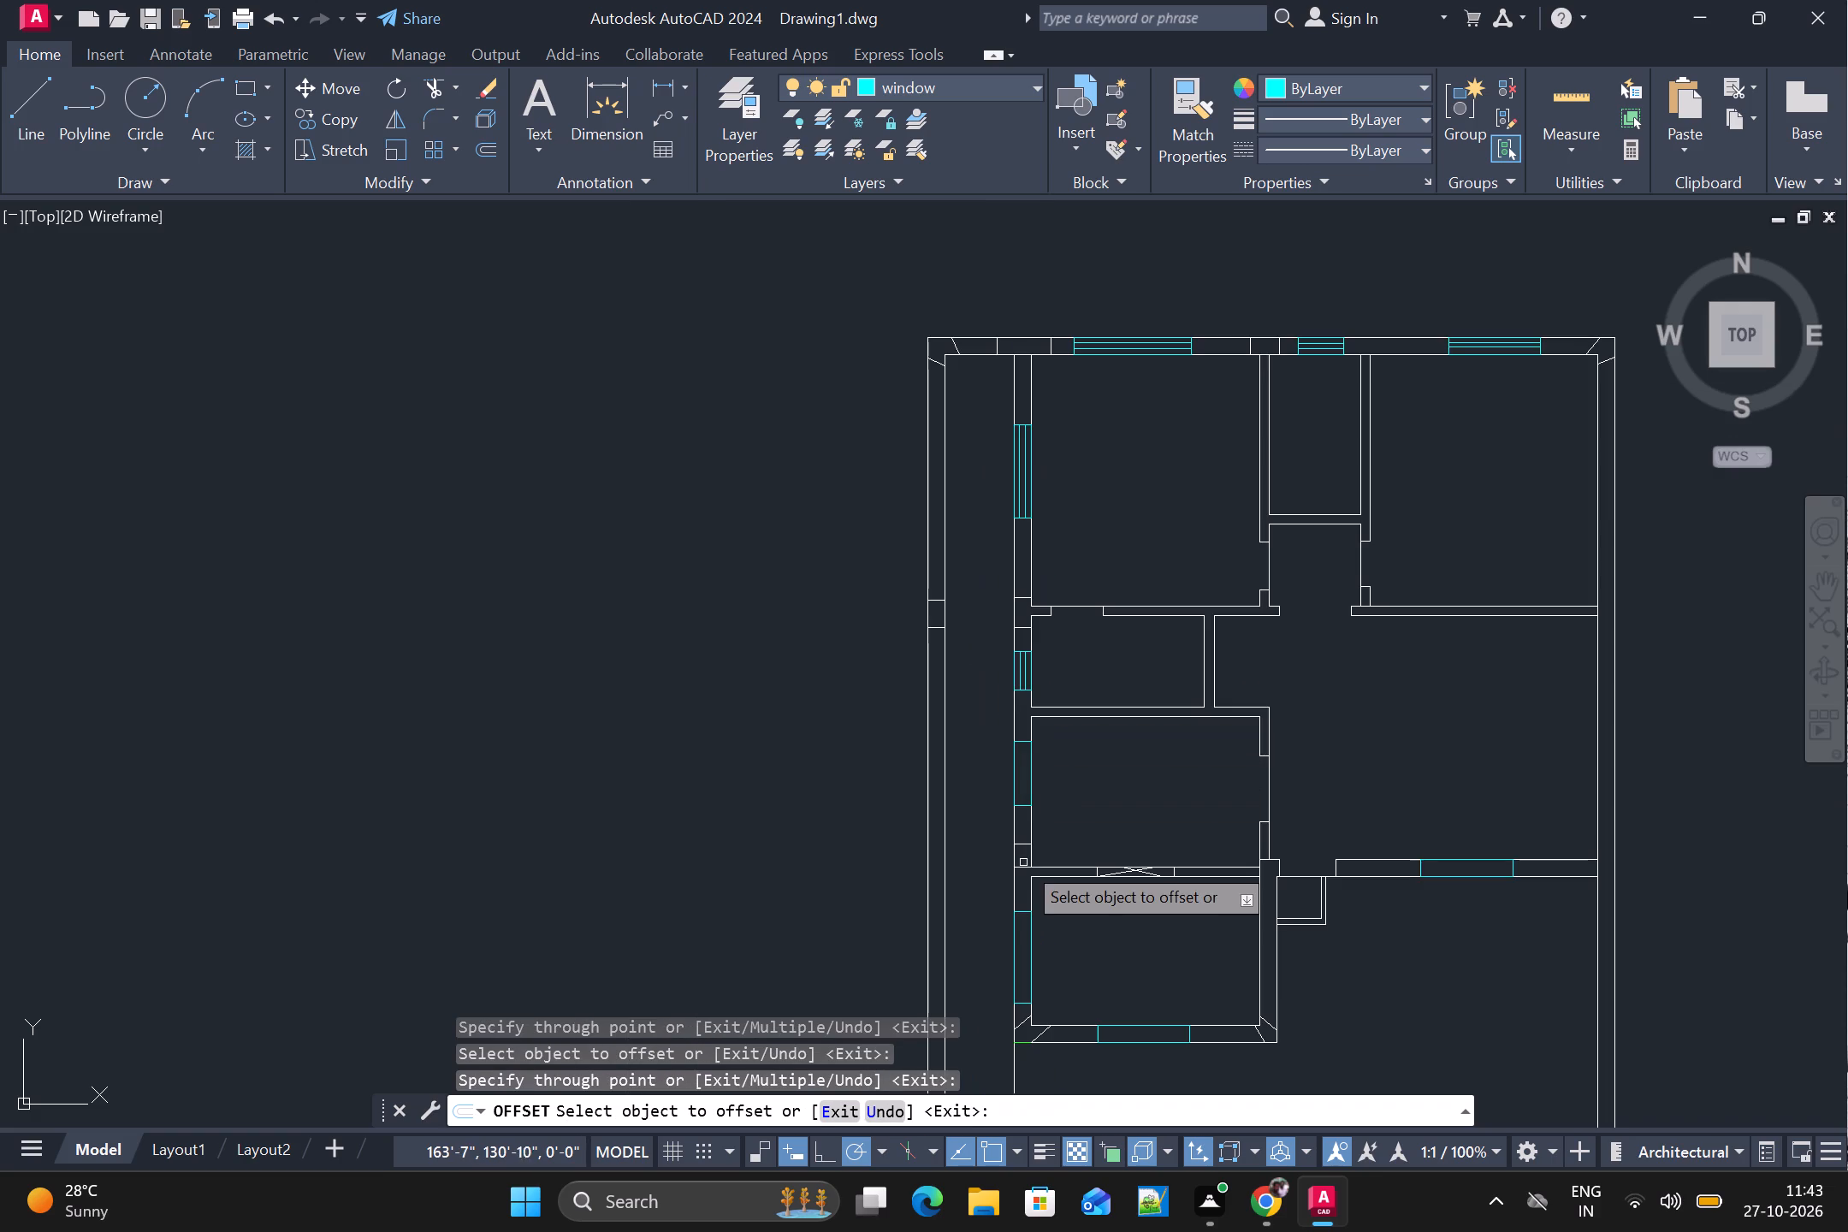
pyautogui.keyDown('alt'); pyautogui.scroll(2, 1016, 831); pyautogui.keyUp('alt')
pyautogui.keyDown('alt'); pyautogui.click(1012, 701); pyautogui.keyUp('alt')
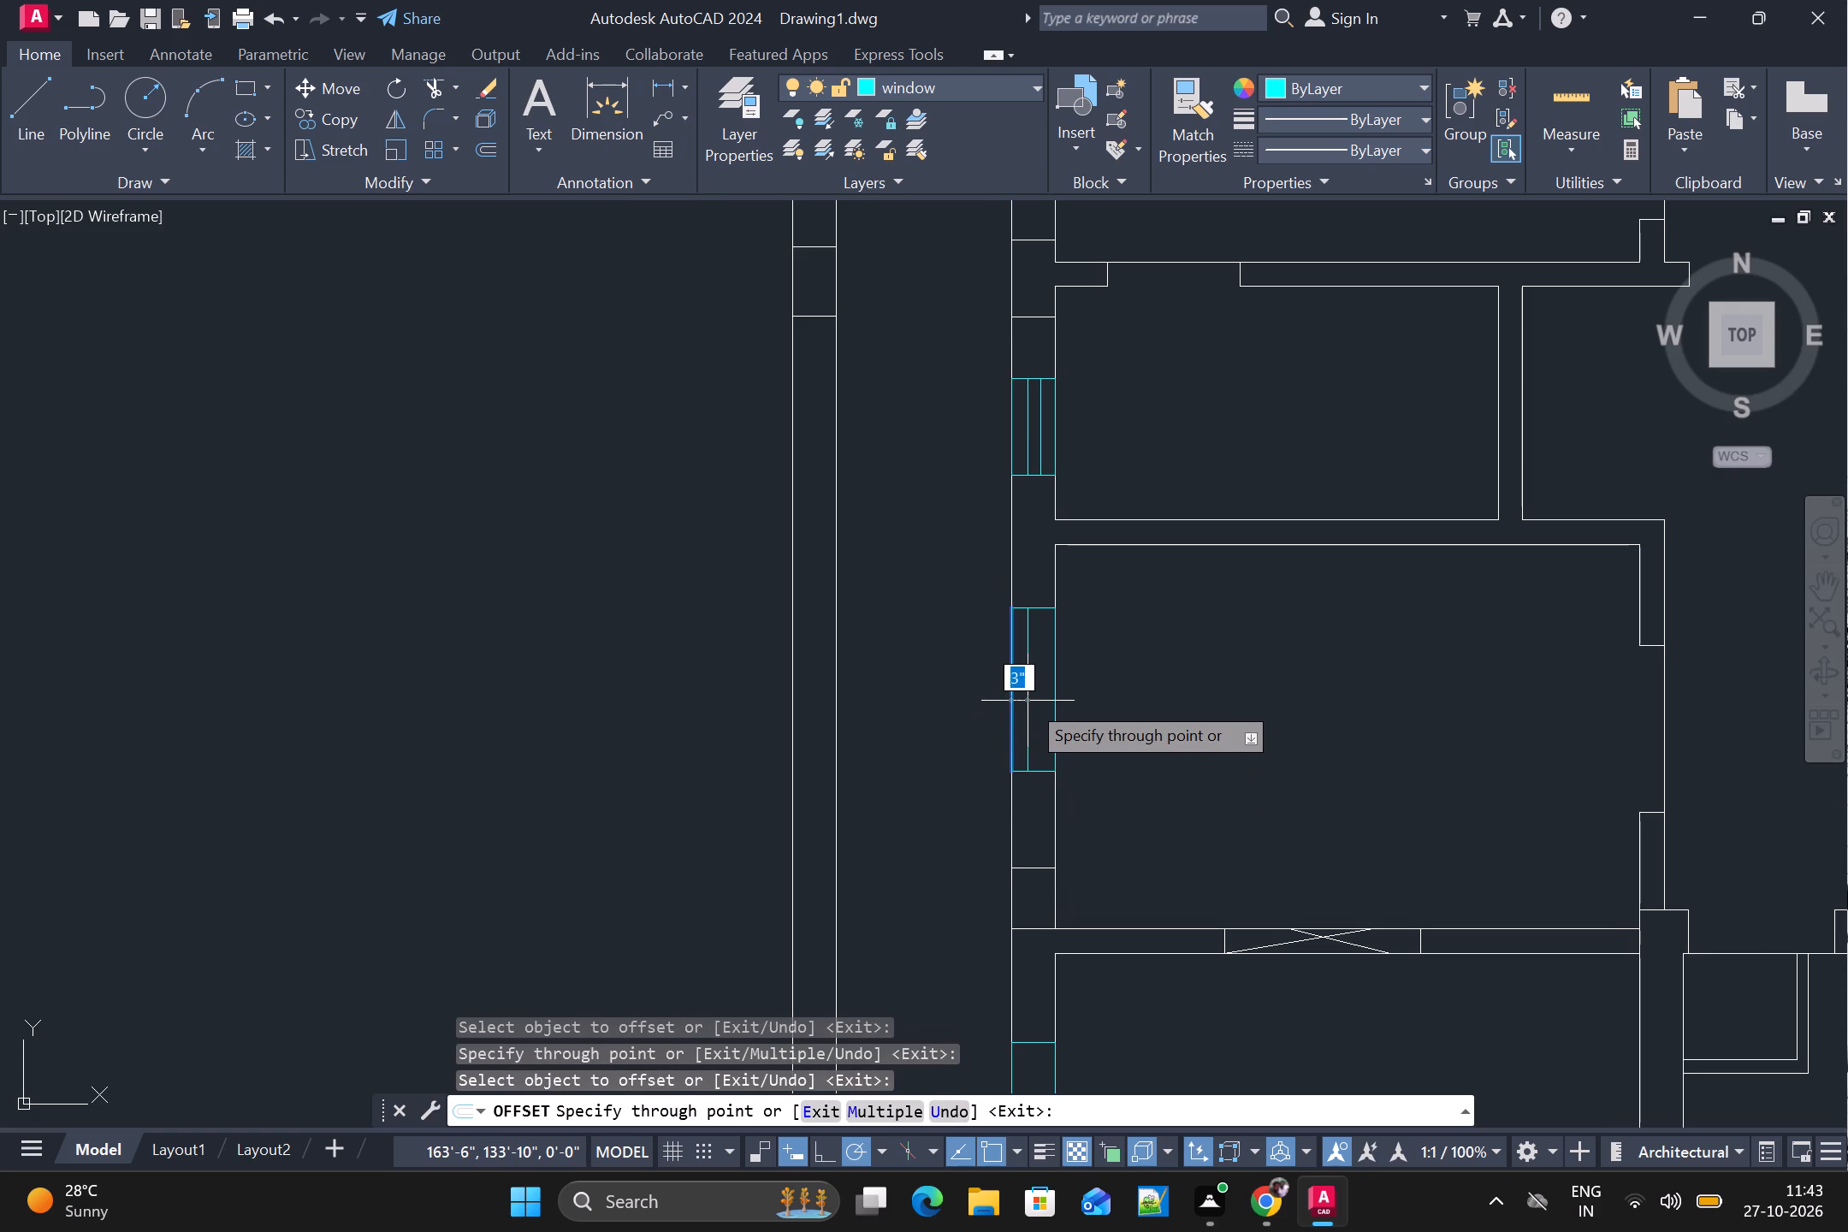
pyautogui.keyDown('alt'); pyautogui.doubleClick(1025, 701); pyautogui.keyUp('alt')
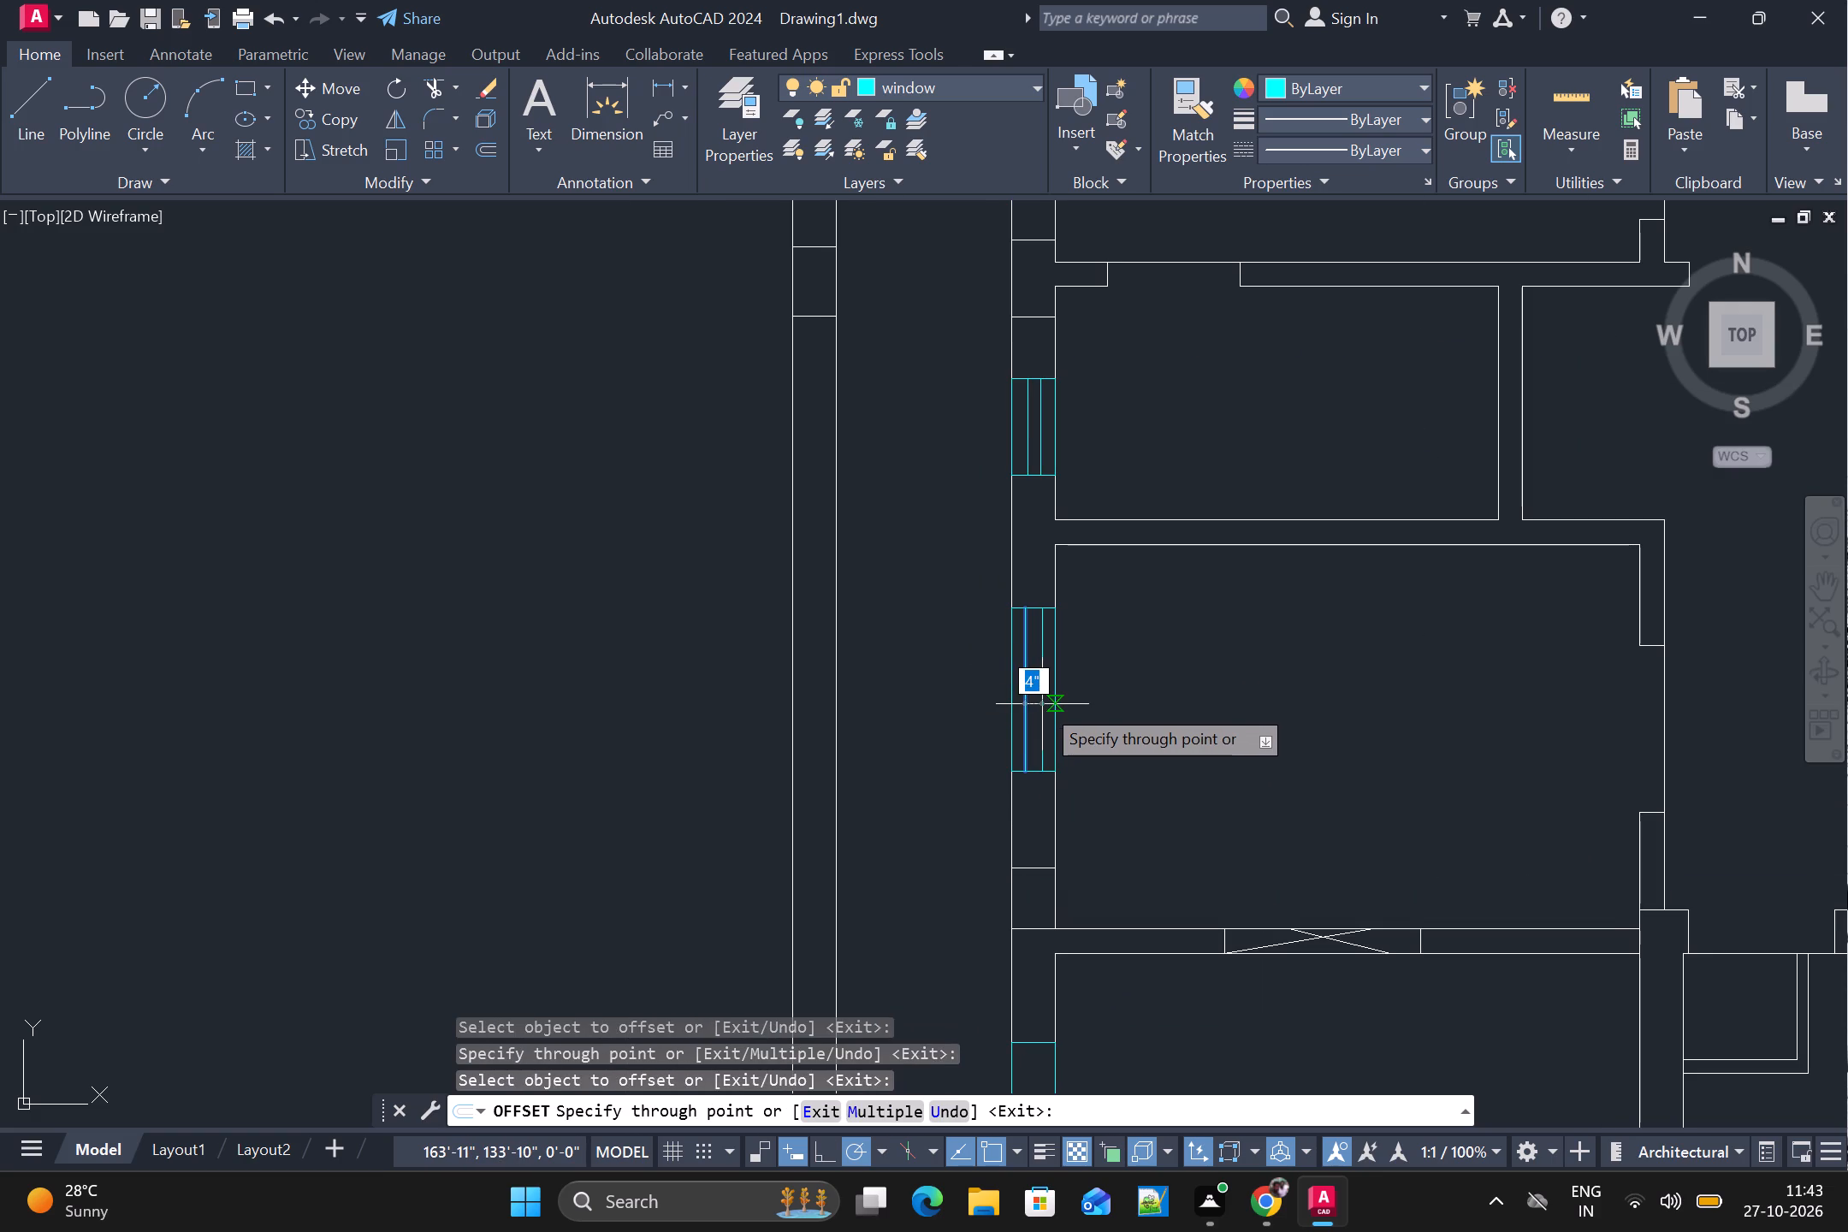
pyautogui.keyDown('alt'); pyautogui.click(1039, 705); pyautogui.keyUp('alt')
# Offset the outer line of the southwest room's west-wall window inward twice, forming two glazing lines about 3" apart.
pyautogui.keyDown('alt'); pyautogui.scroll(-2, 1039, 720); pyautogui.keyUp('alt')
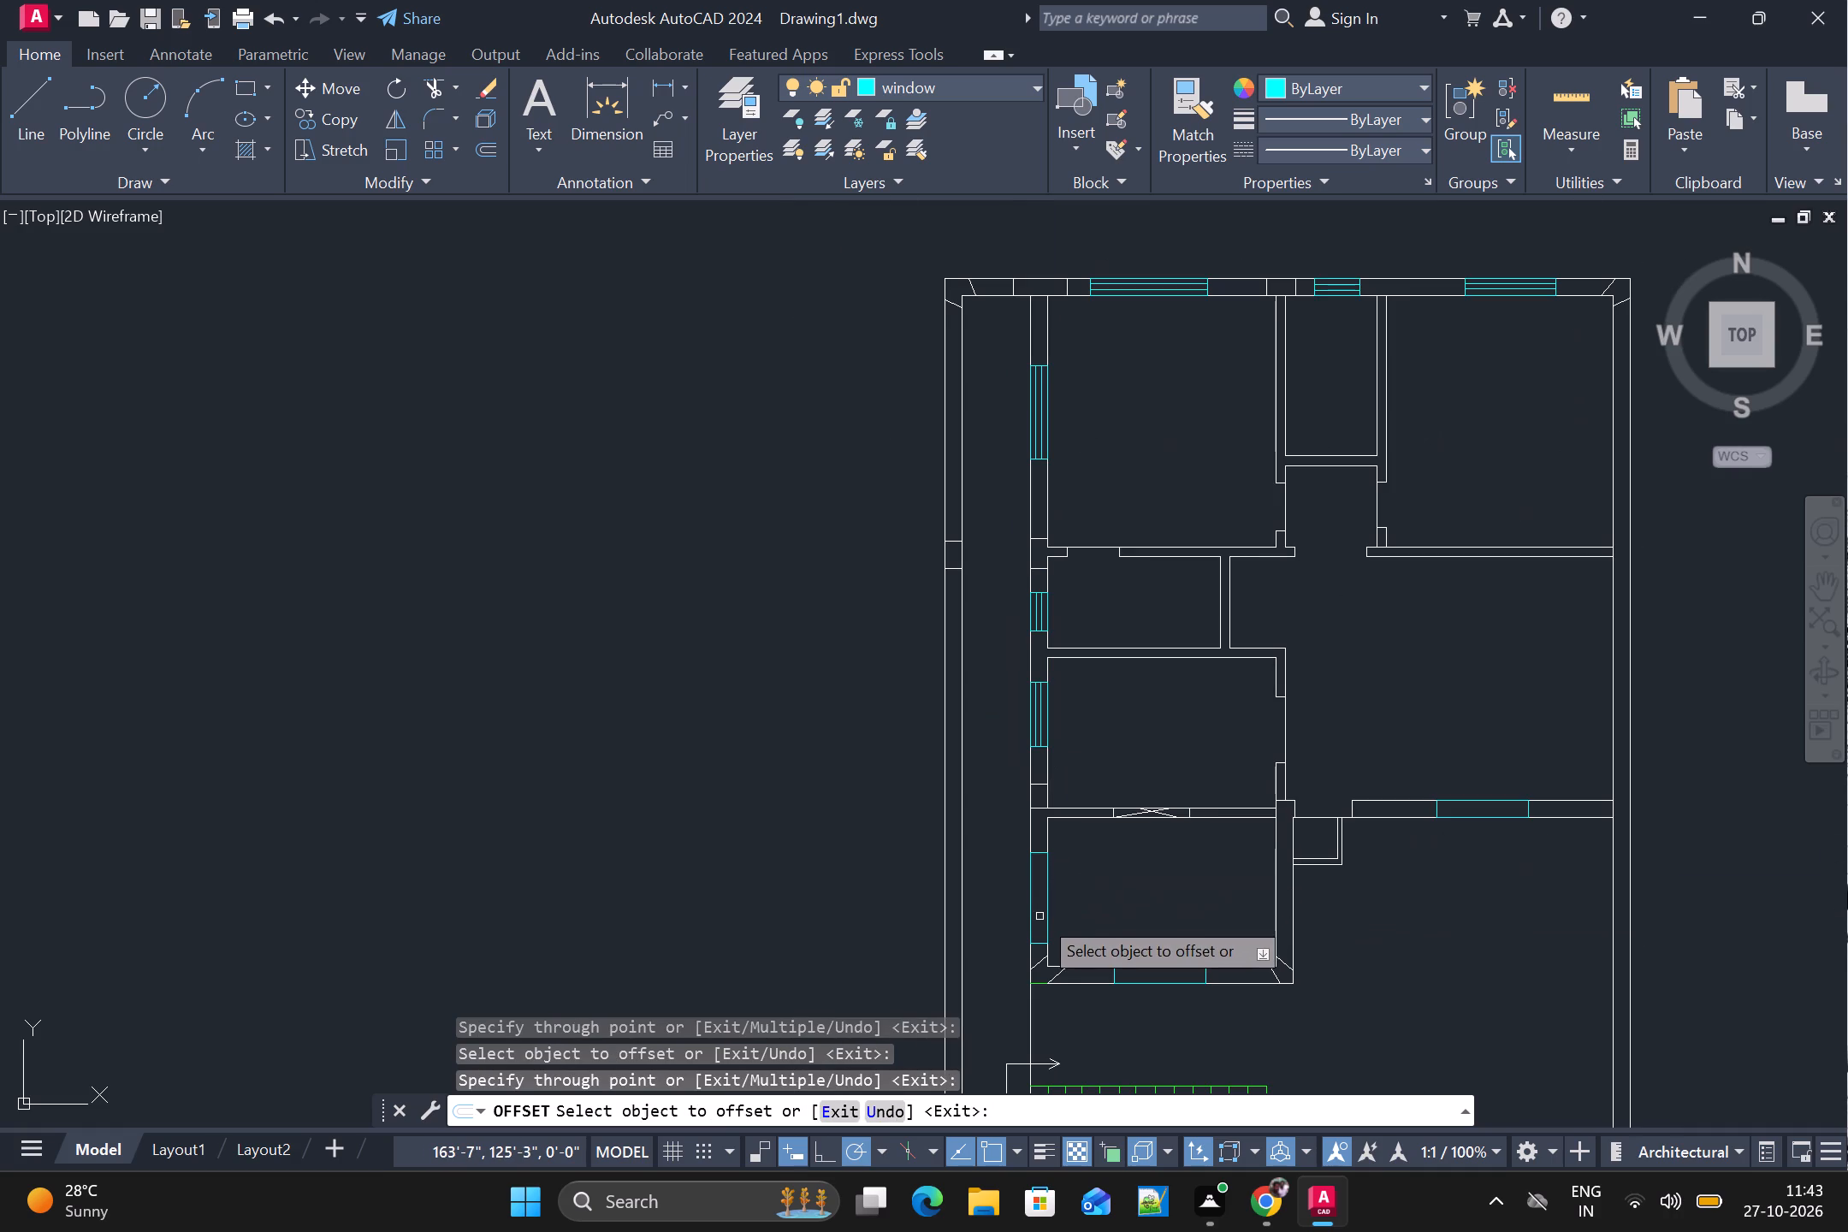
pyautogui.keyDown('alt'); pyautogui.moveTo(1037, 920); pyautogui.dragTo(1064, 761, button='middle'); pyautogui.keyUp('alt')
pyautogui.keyDown('alt'); pyautogui.scroll(2, 1068, 717); pyautogui.keyUp('alt')
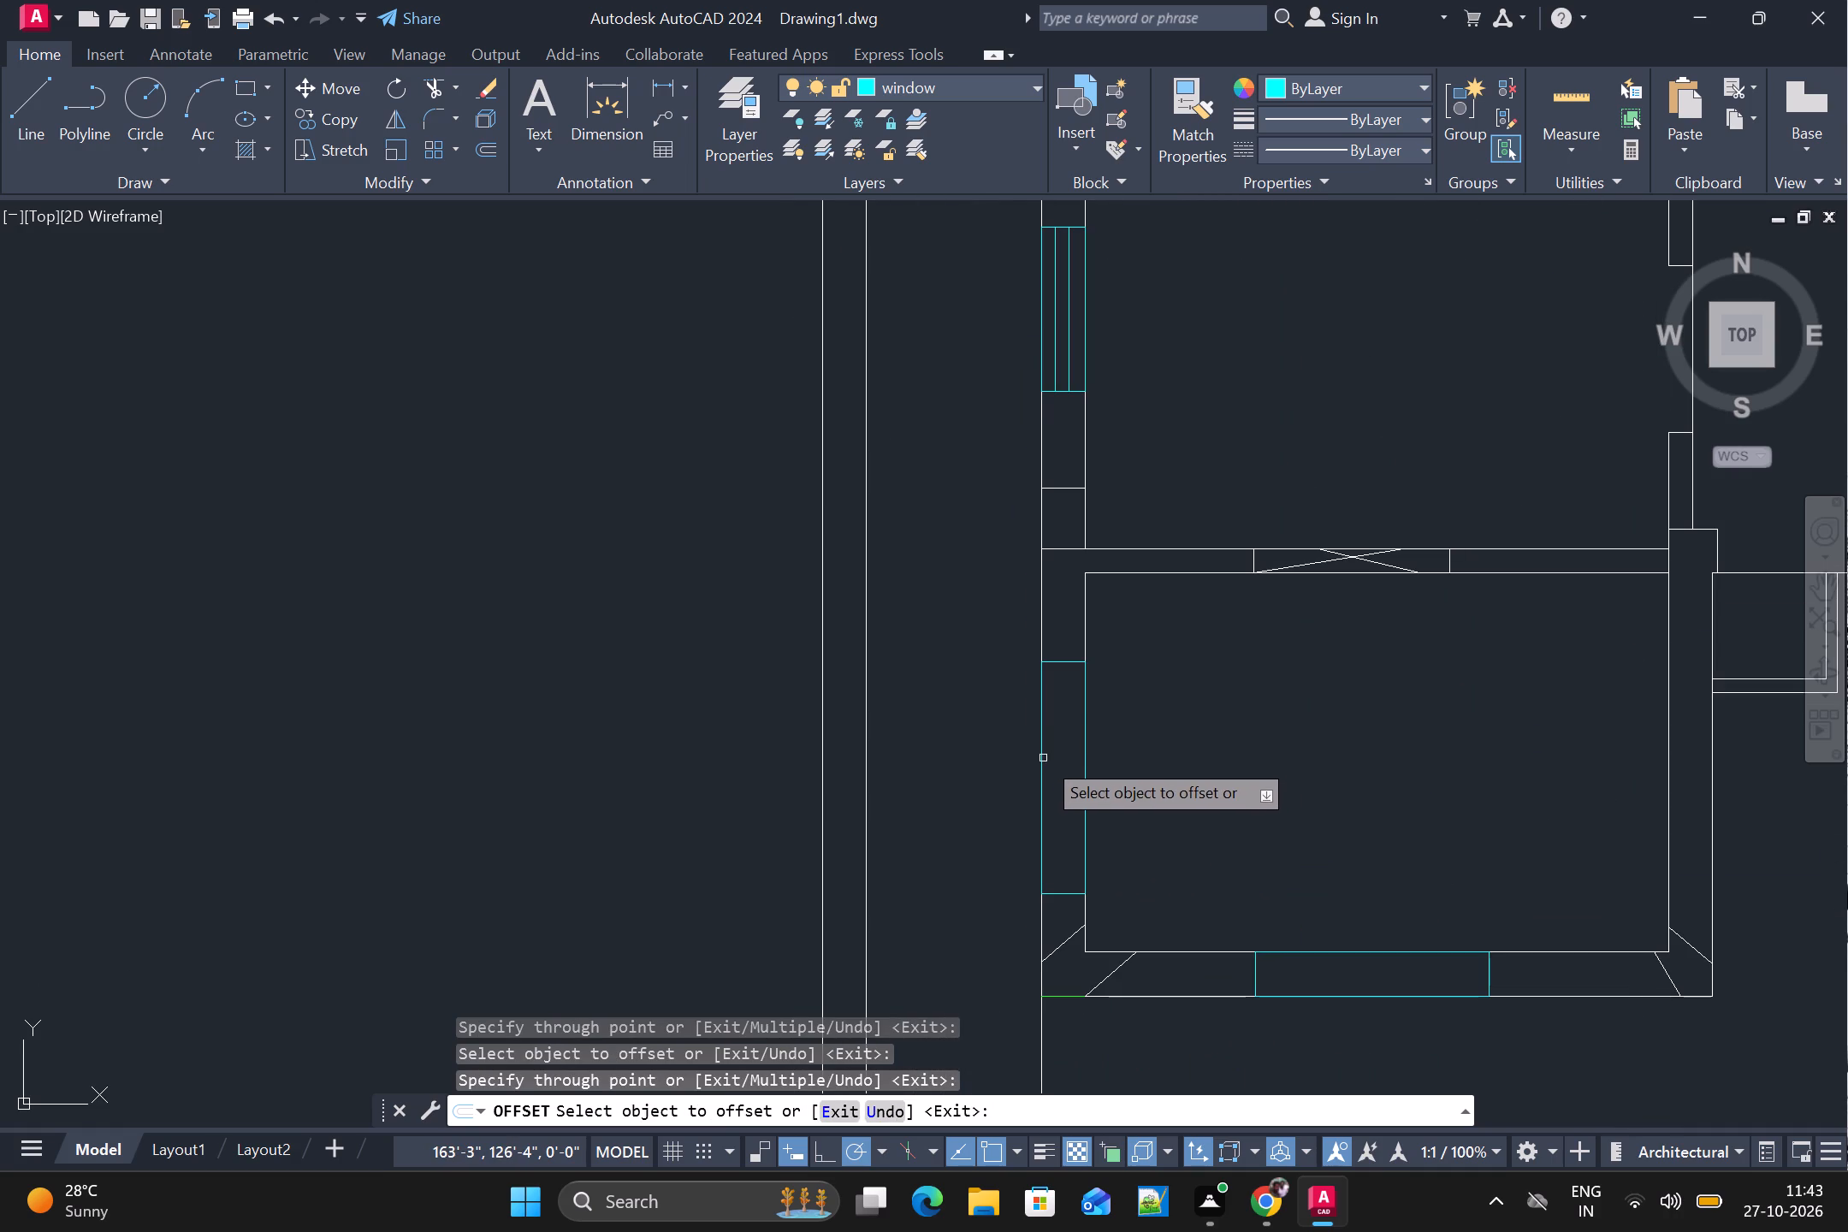
pyautogui.keyDown('alt'); pyautogui.click(1043, 758); pyautogui.keyUp('alt')
pyautogui.keyDown('alt'); pyautogui.doubleClick(1056, 758); pyautogui.keyUp('alt')
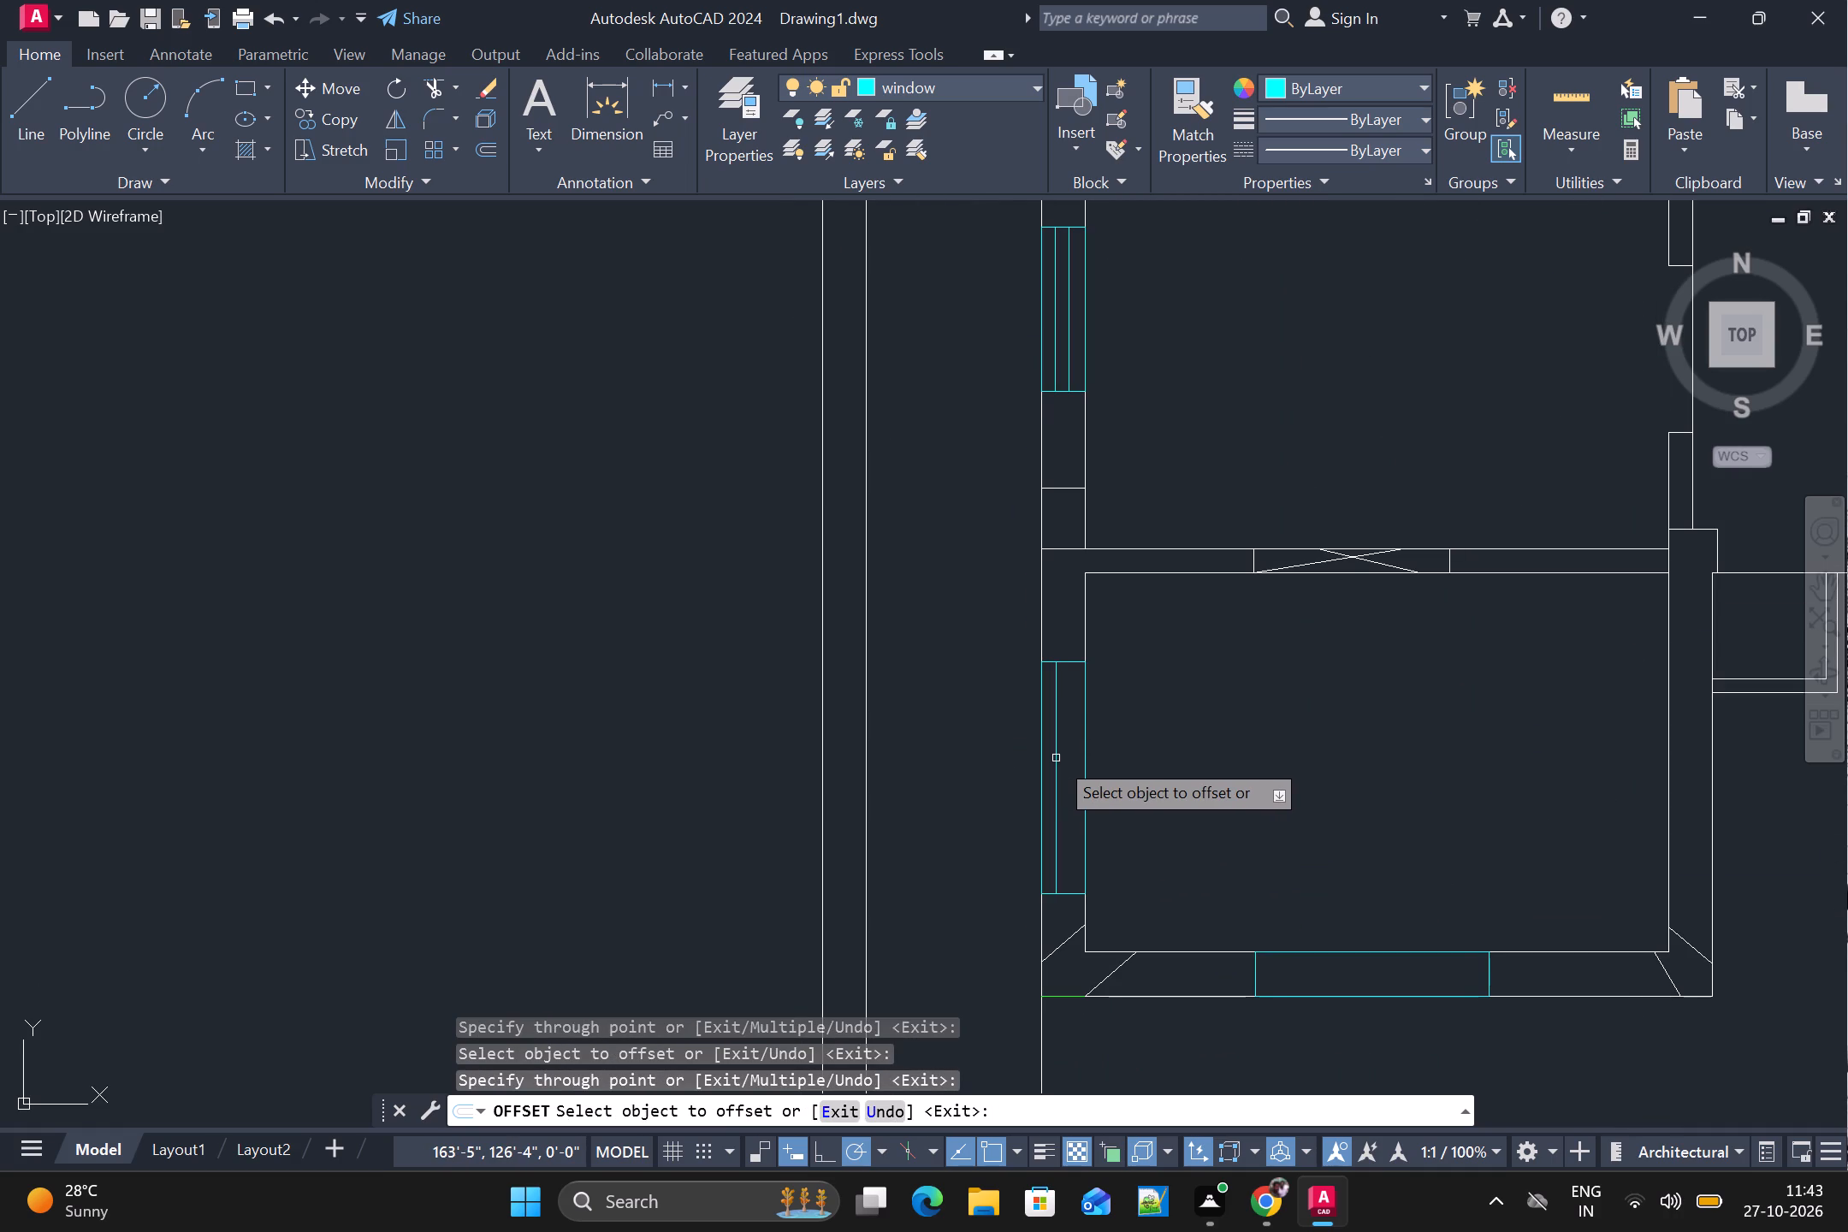
pyautogui.keyDown('alt'); pyautogui.click(1057, 757); pyautogui.keyUp('alt')
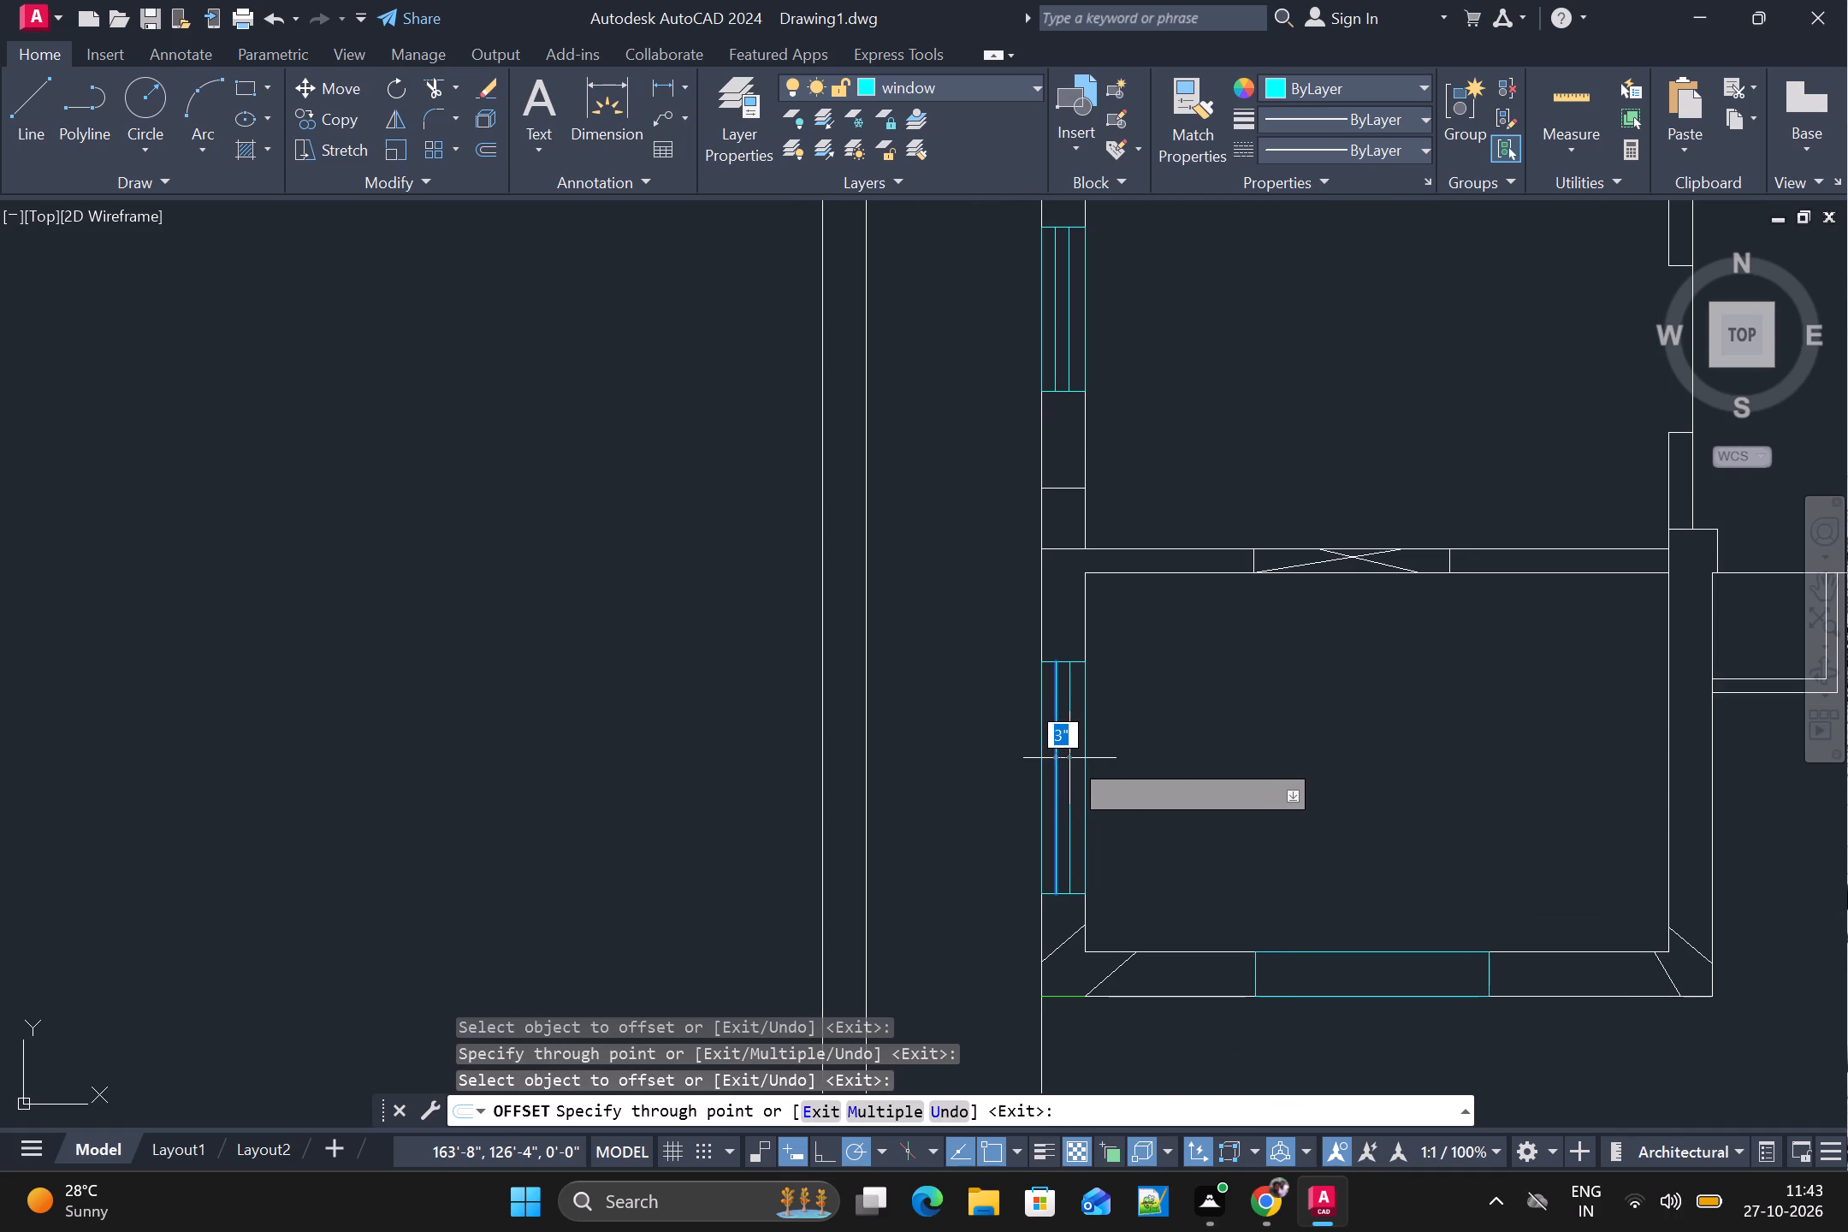
pyautogui.keyDown('alt'); pyautogui.click(1069, 758); pyautogui.keyUp('alt')
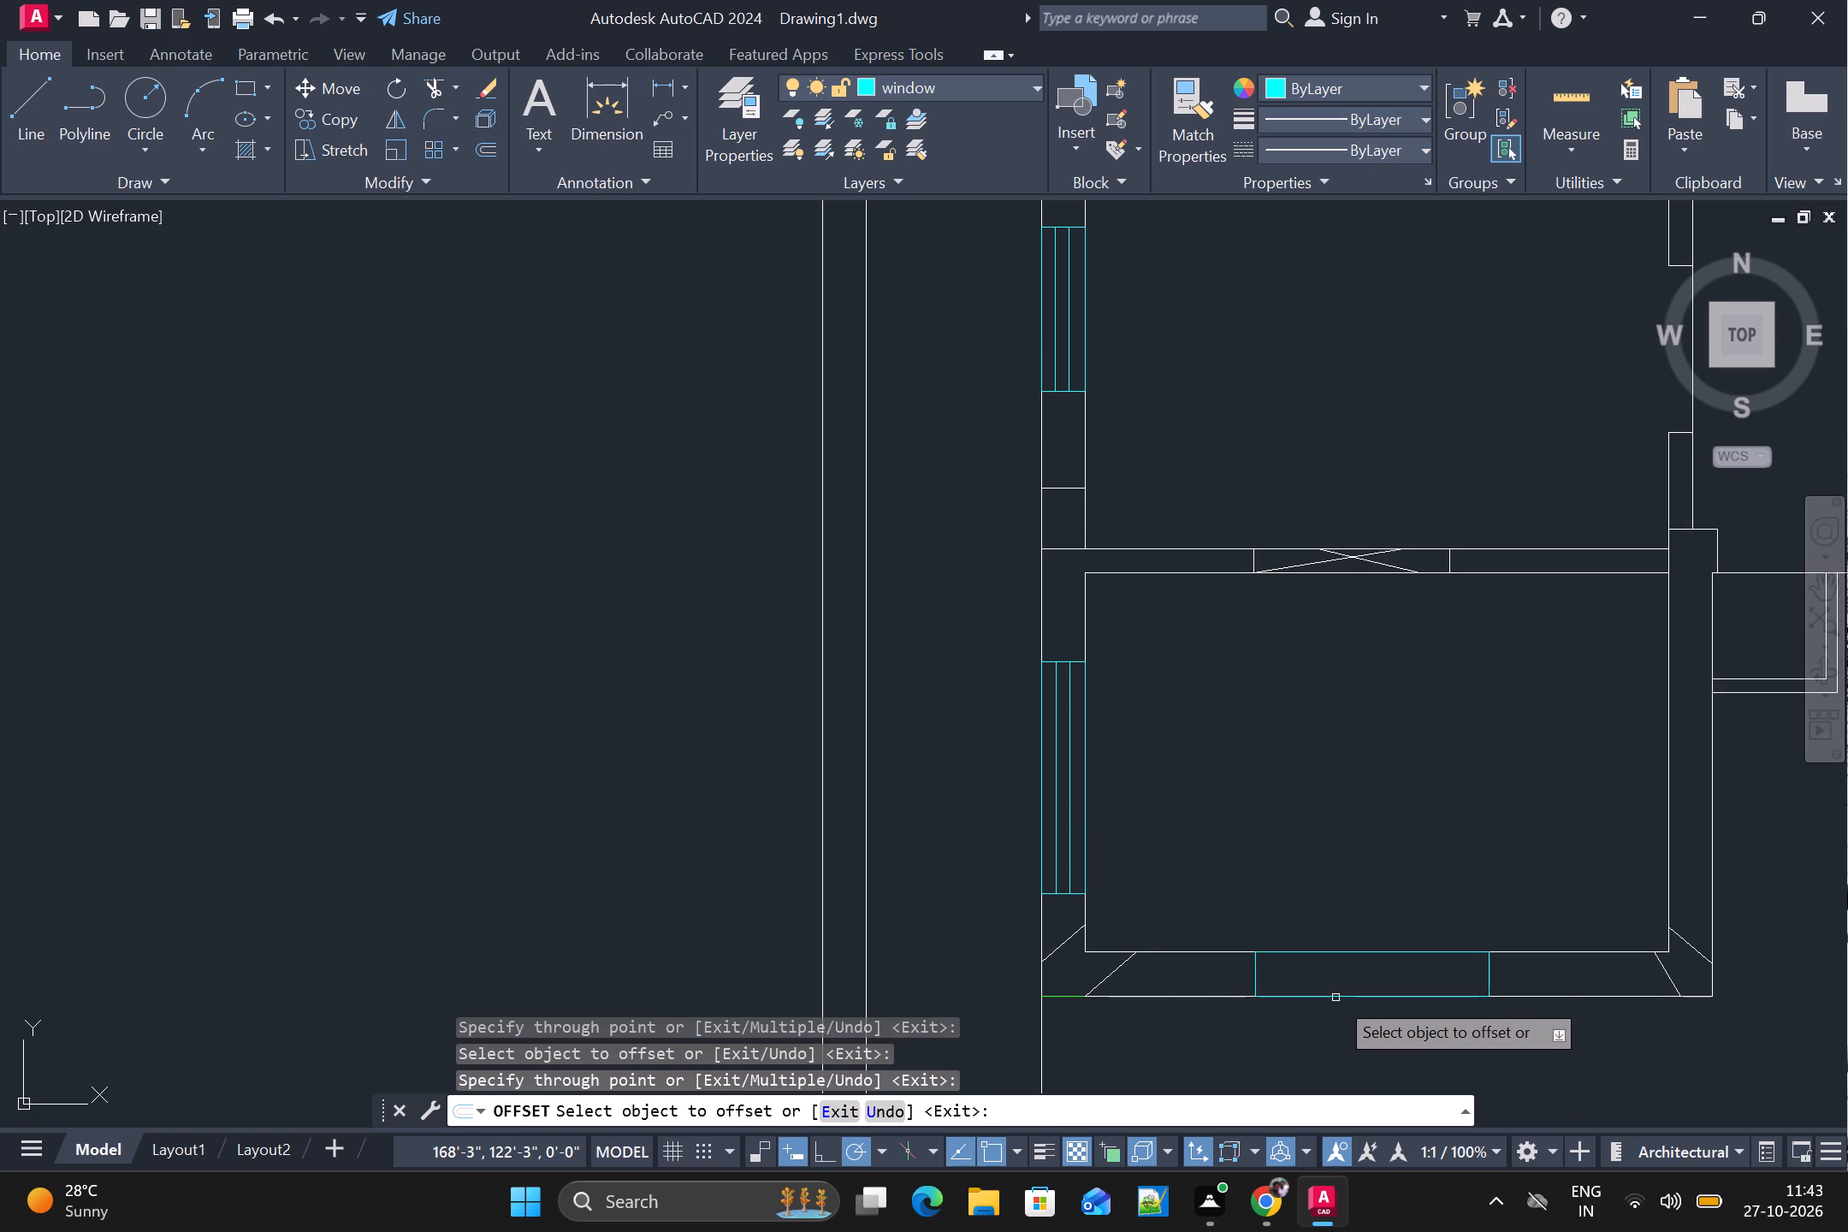
# Offset the outer line of the southwest room's south-wall window inward twice, forming two glazing lines about 3" apart.
pyautogui.keyDown('alt'); pyautogui.click(1336, 998); pyautogui.keyUp('alt')
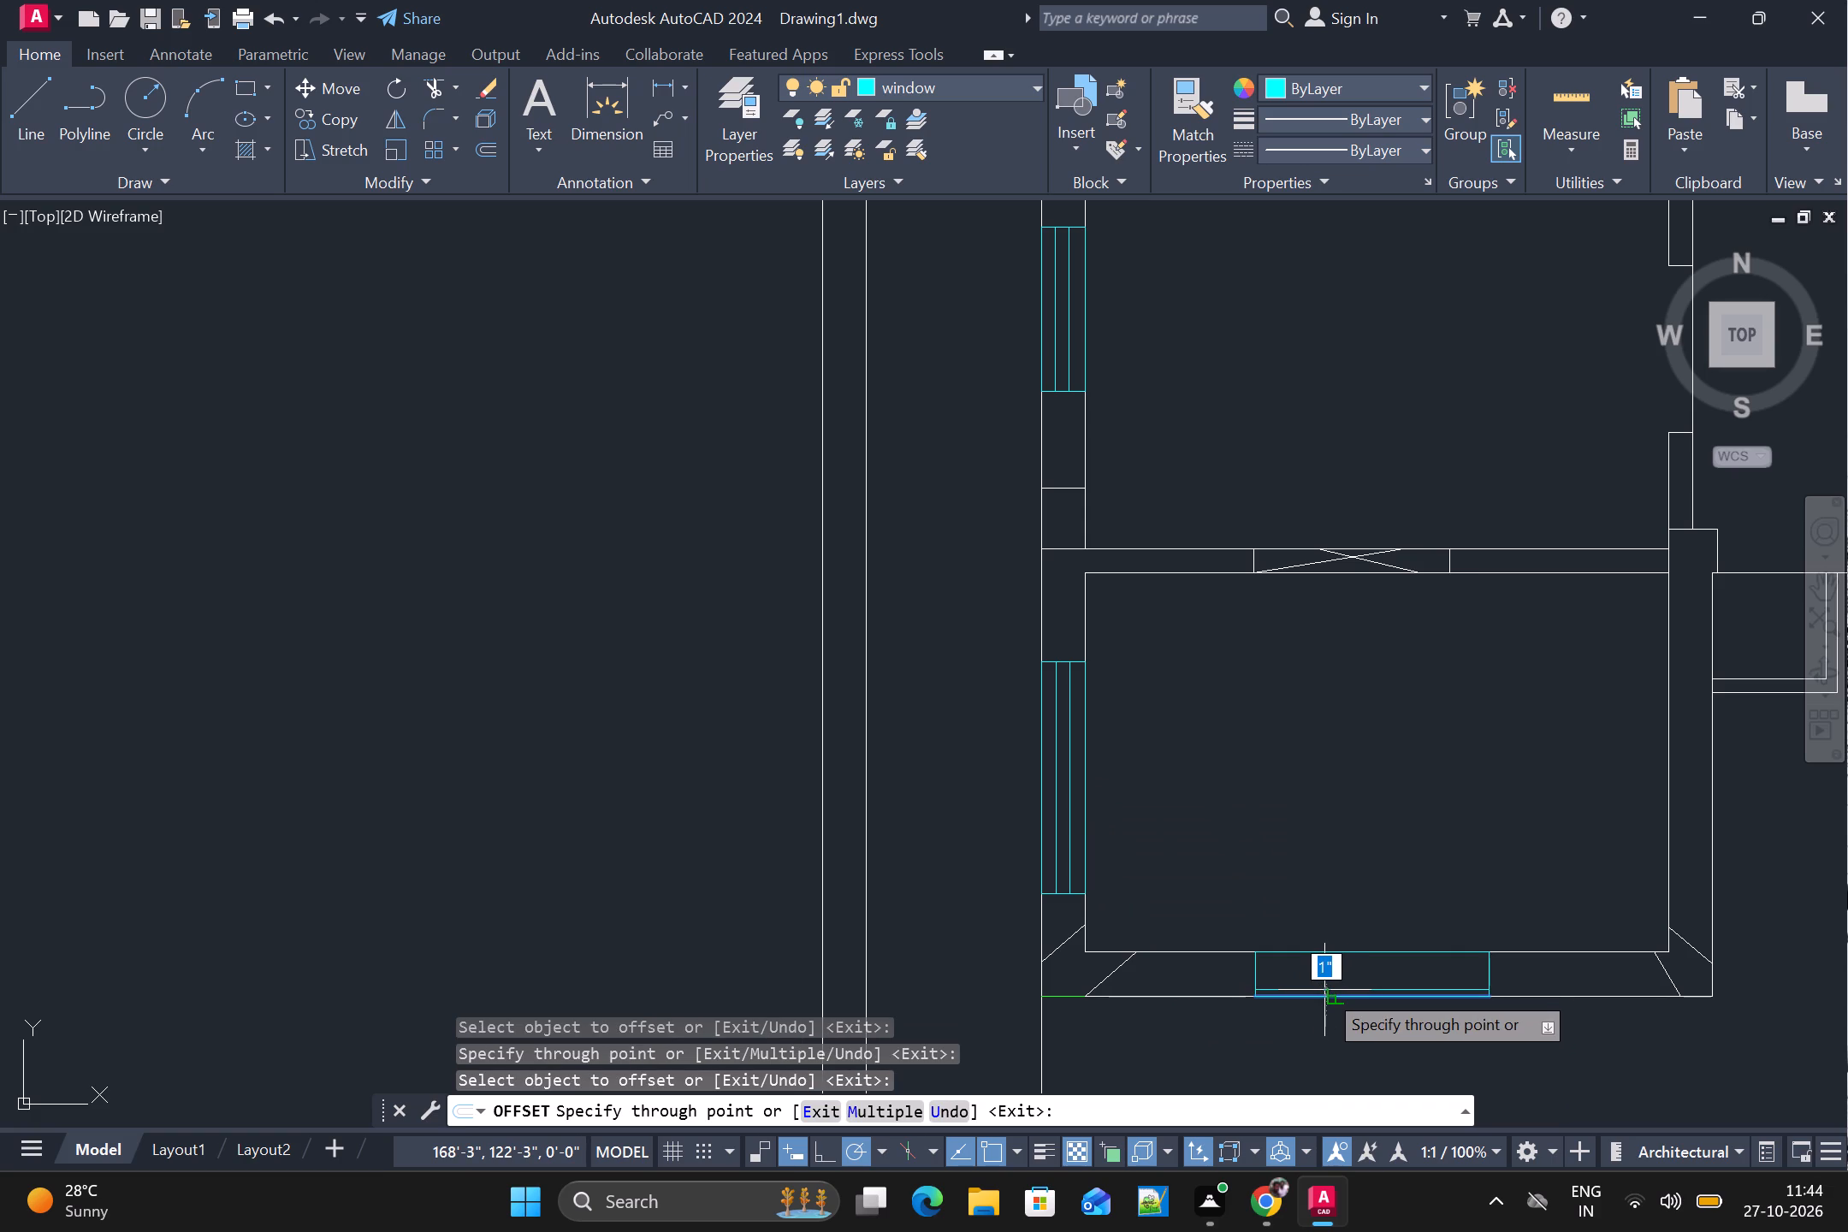
pyautogui.keyDown('alt'); pyautogui.scroll(1, 1324, 990); pyautogui.keyUp('alt')
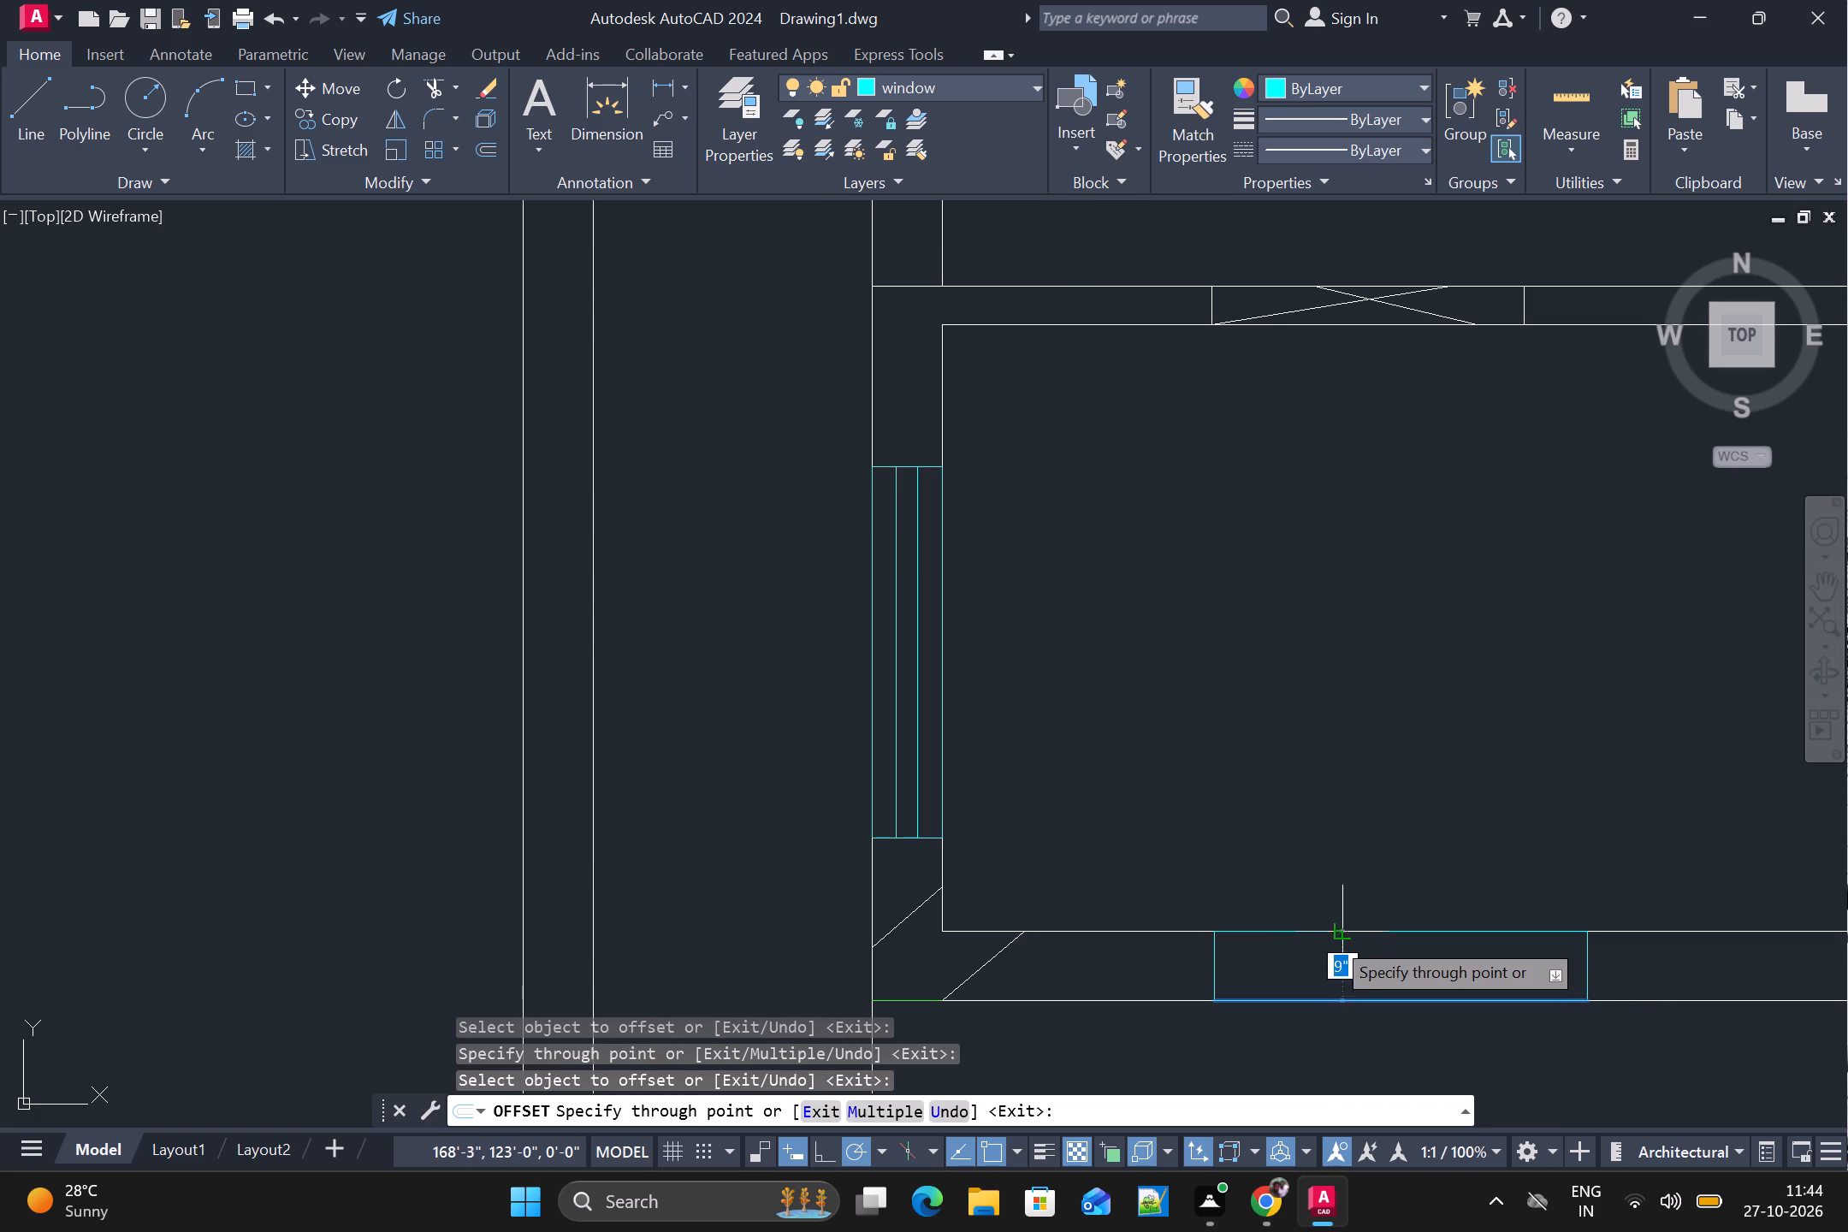
pyautogui.keyDown('alt'); pyautogui.doubleClick(1329, 977); pyautogui.keyUp('alt')
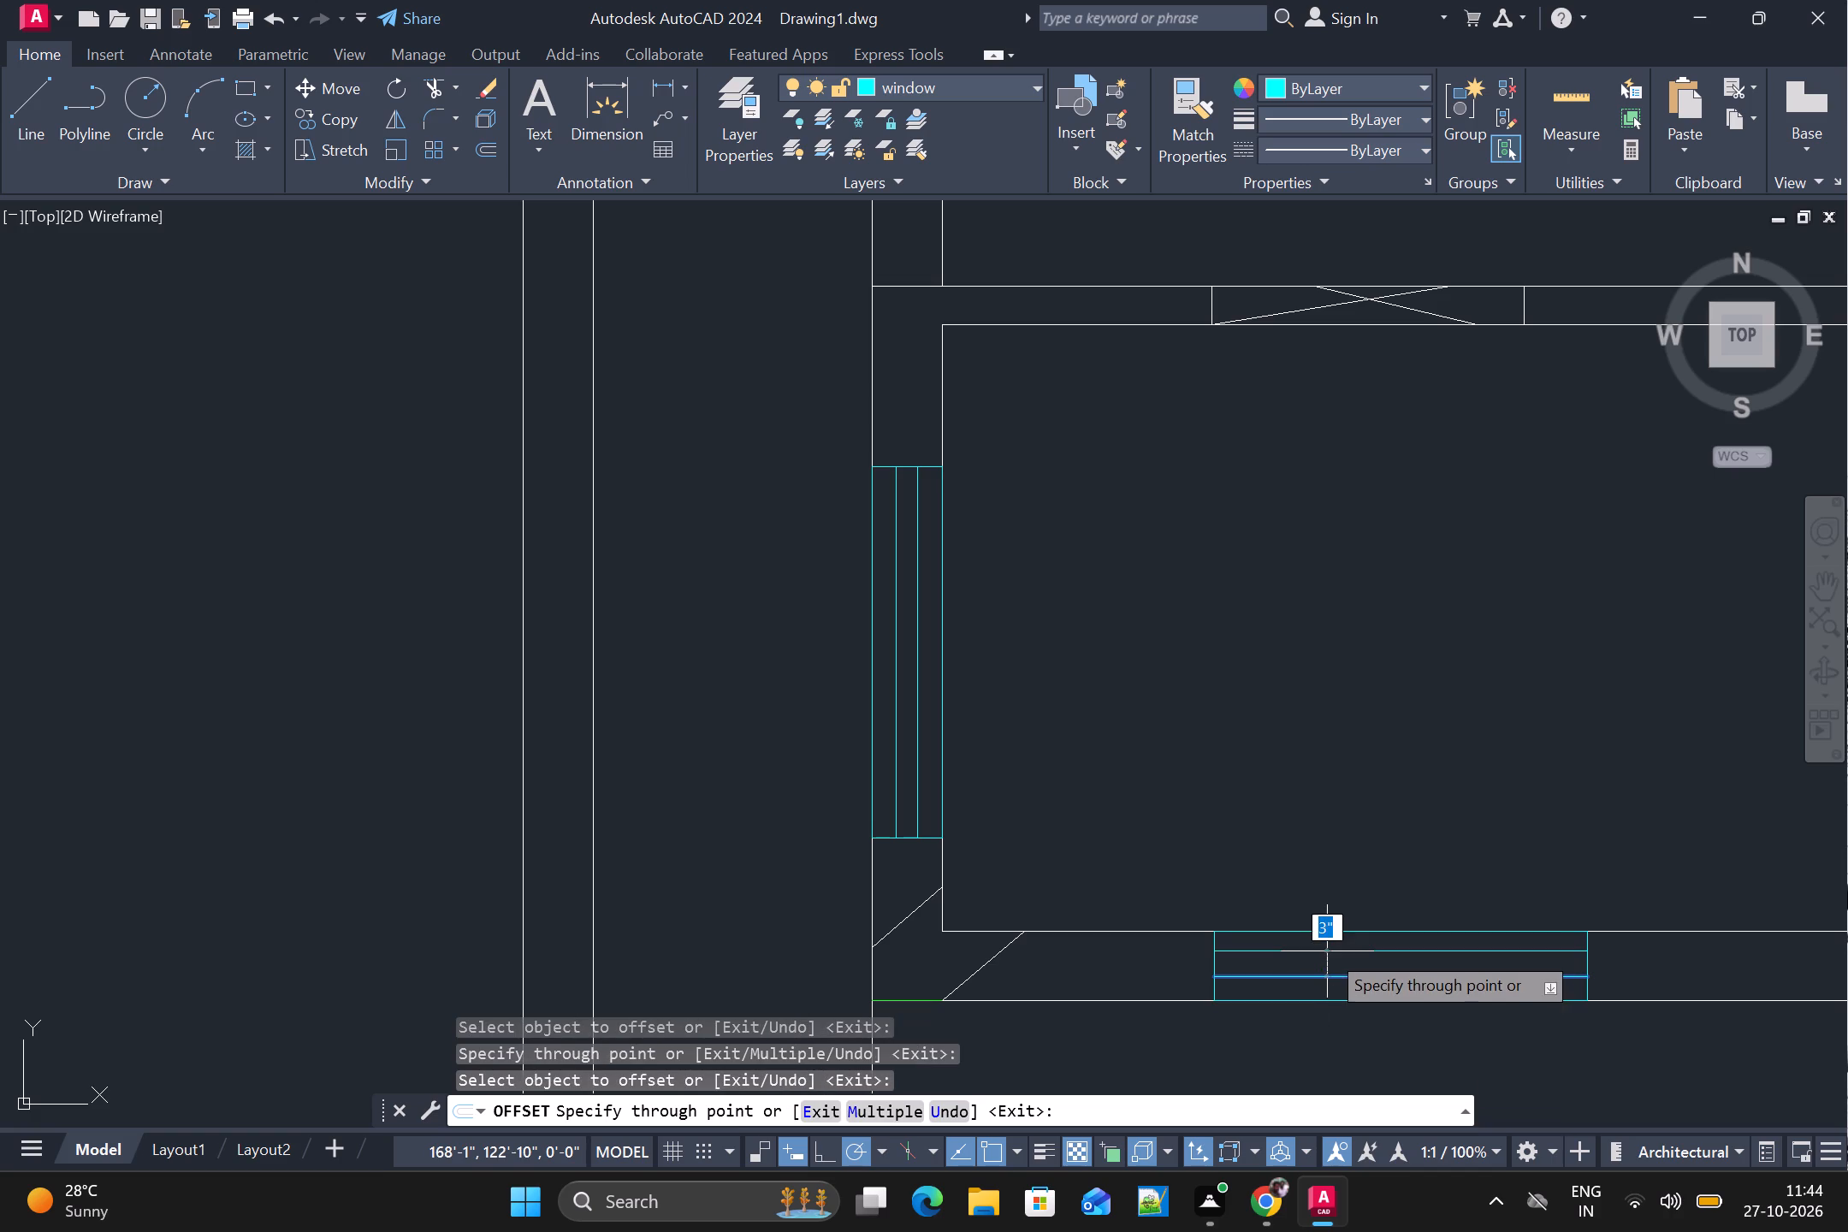
pyautogui.keyDown('alt'); pyautogui.click(1327, 952); pyautogui.keyUp('alt')
# Offset two glazing lines about 3" apart inside the window in the south wall of the large east hall.
pyautogui.keyDown('alt'); pyautogui.scroll(-2, 1327, 953); pyautogui.keyUp('alt')
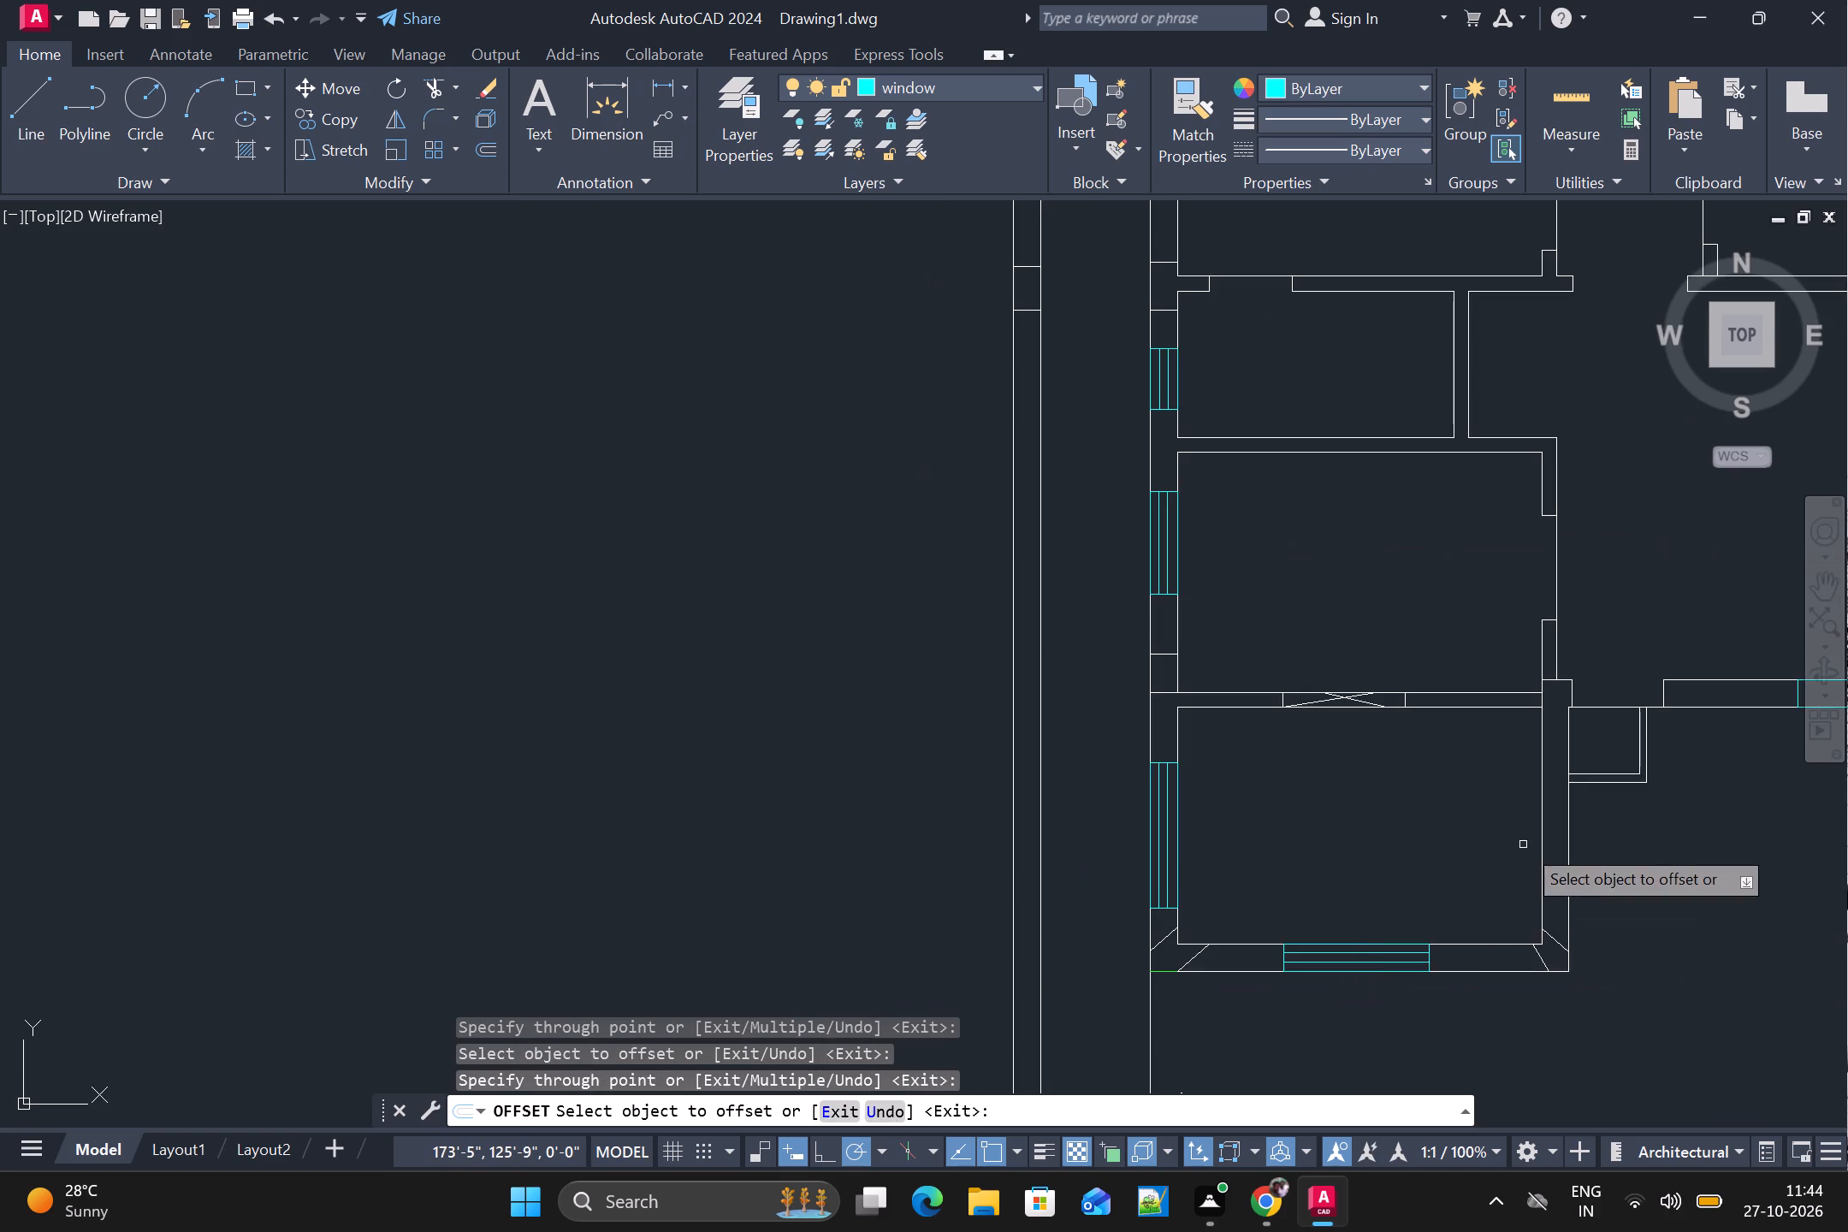
pyautogui.keyDown('alt'); pyautogui.moveTo(1523, 844); pyautogui.dragTo(1175, 906, button='middle'); pyautogui.keyUp('alt')
pyautogui.keyDown('alt'); pyautogui.scroll(2, 1555, 762); pyautogui.keyUp('alt')
pyautogui.keyDown('alt'); pyautogui.click(1513, 786); pyautogui.keyUp('alt')
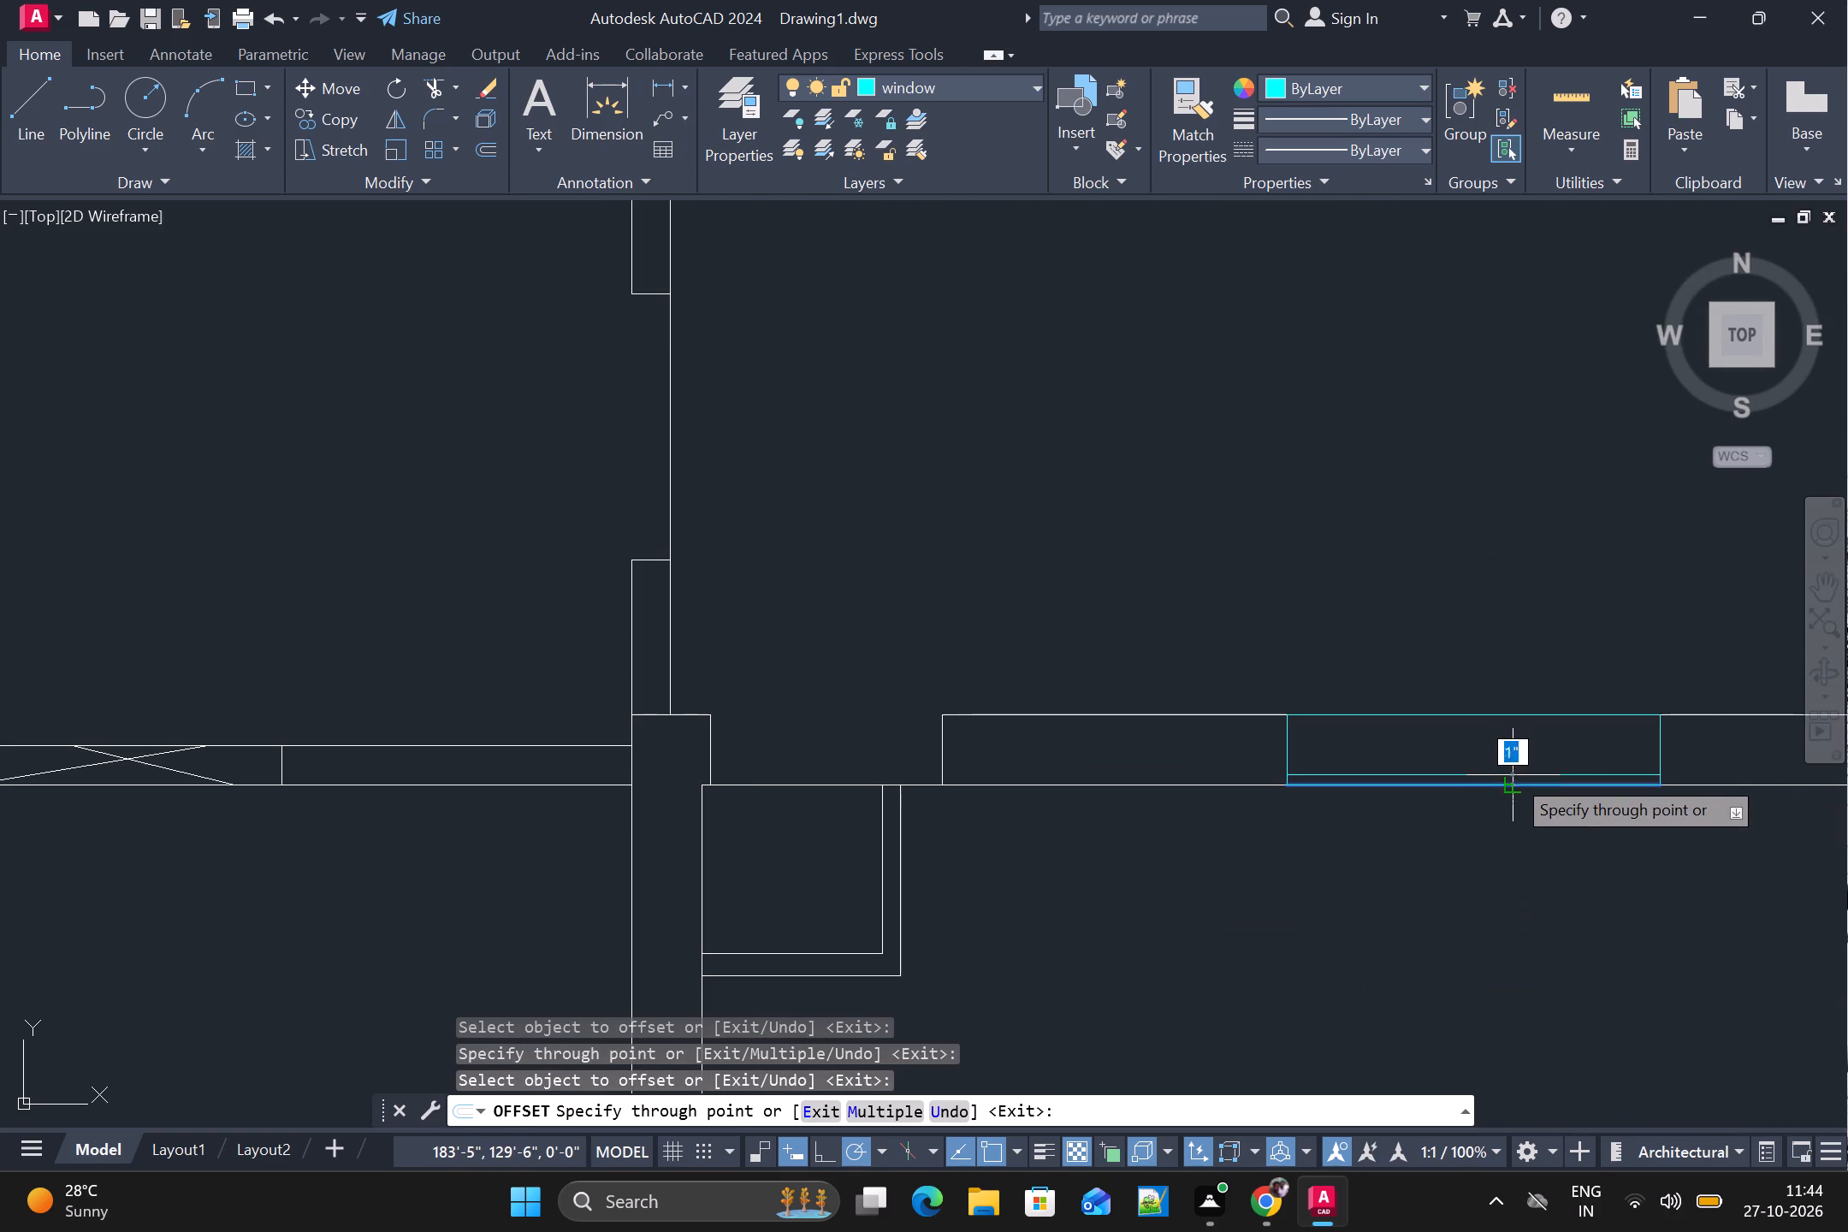
pyautogui.keyDown('alt'); pyautogui.doubleClick(1513, 764); pyautogui.keyUp('alt')
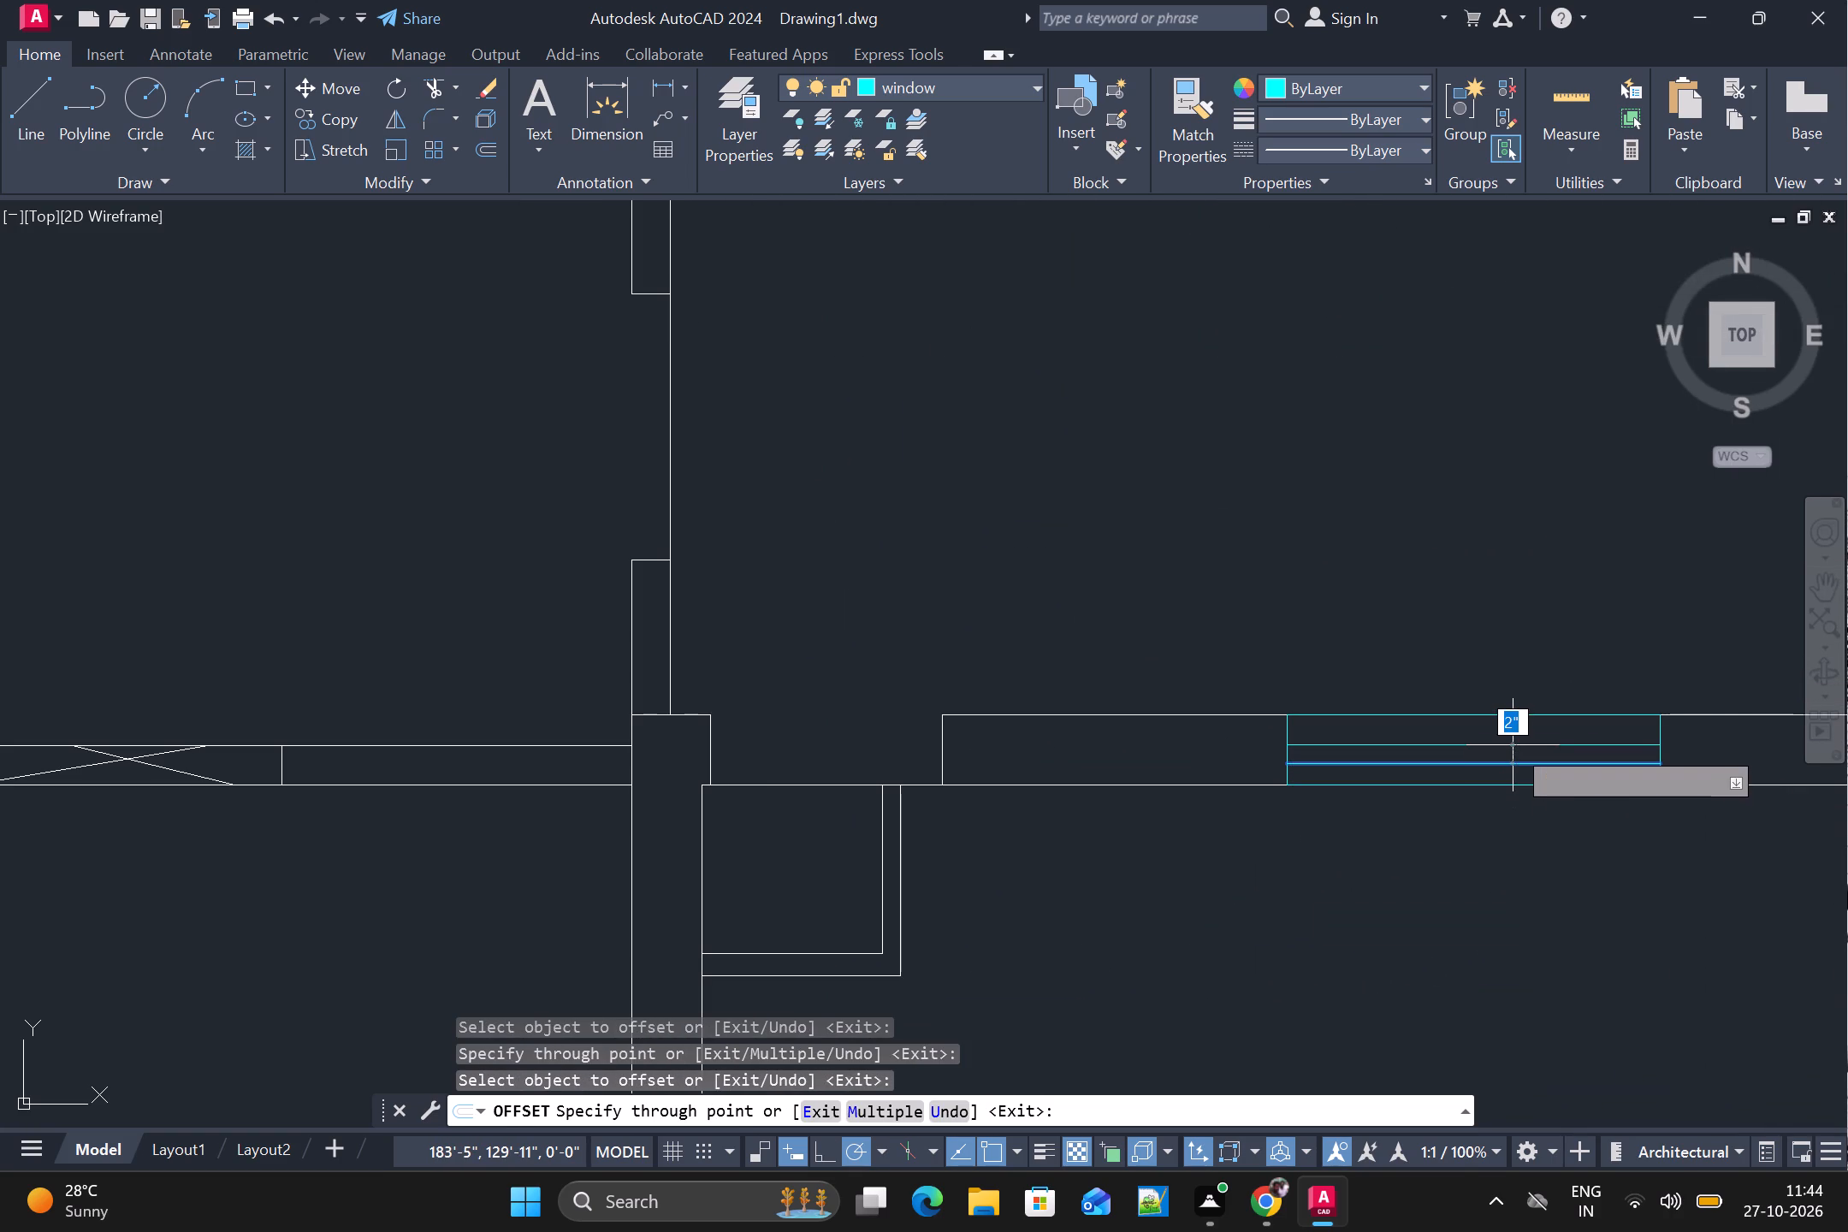
pyautogui.keyDown('alt'); pyautogui.click(1514, 740); pyautogui.keyUp('alt')
# Examine the whole floor plan, from the north wall down to the staircase, for windows still lacking glazing lines.
pyautogui.keyDown('alt'); pyautogui.scroll(1, 1514, 740); pyautogui.keyUp('alt')
pyautogui.keyDown('alt'); pyautogui.scroll(-3, 1514, 740); pyautogui.keyUp('alt')
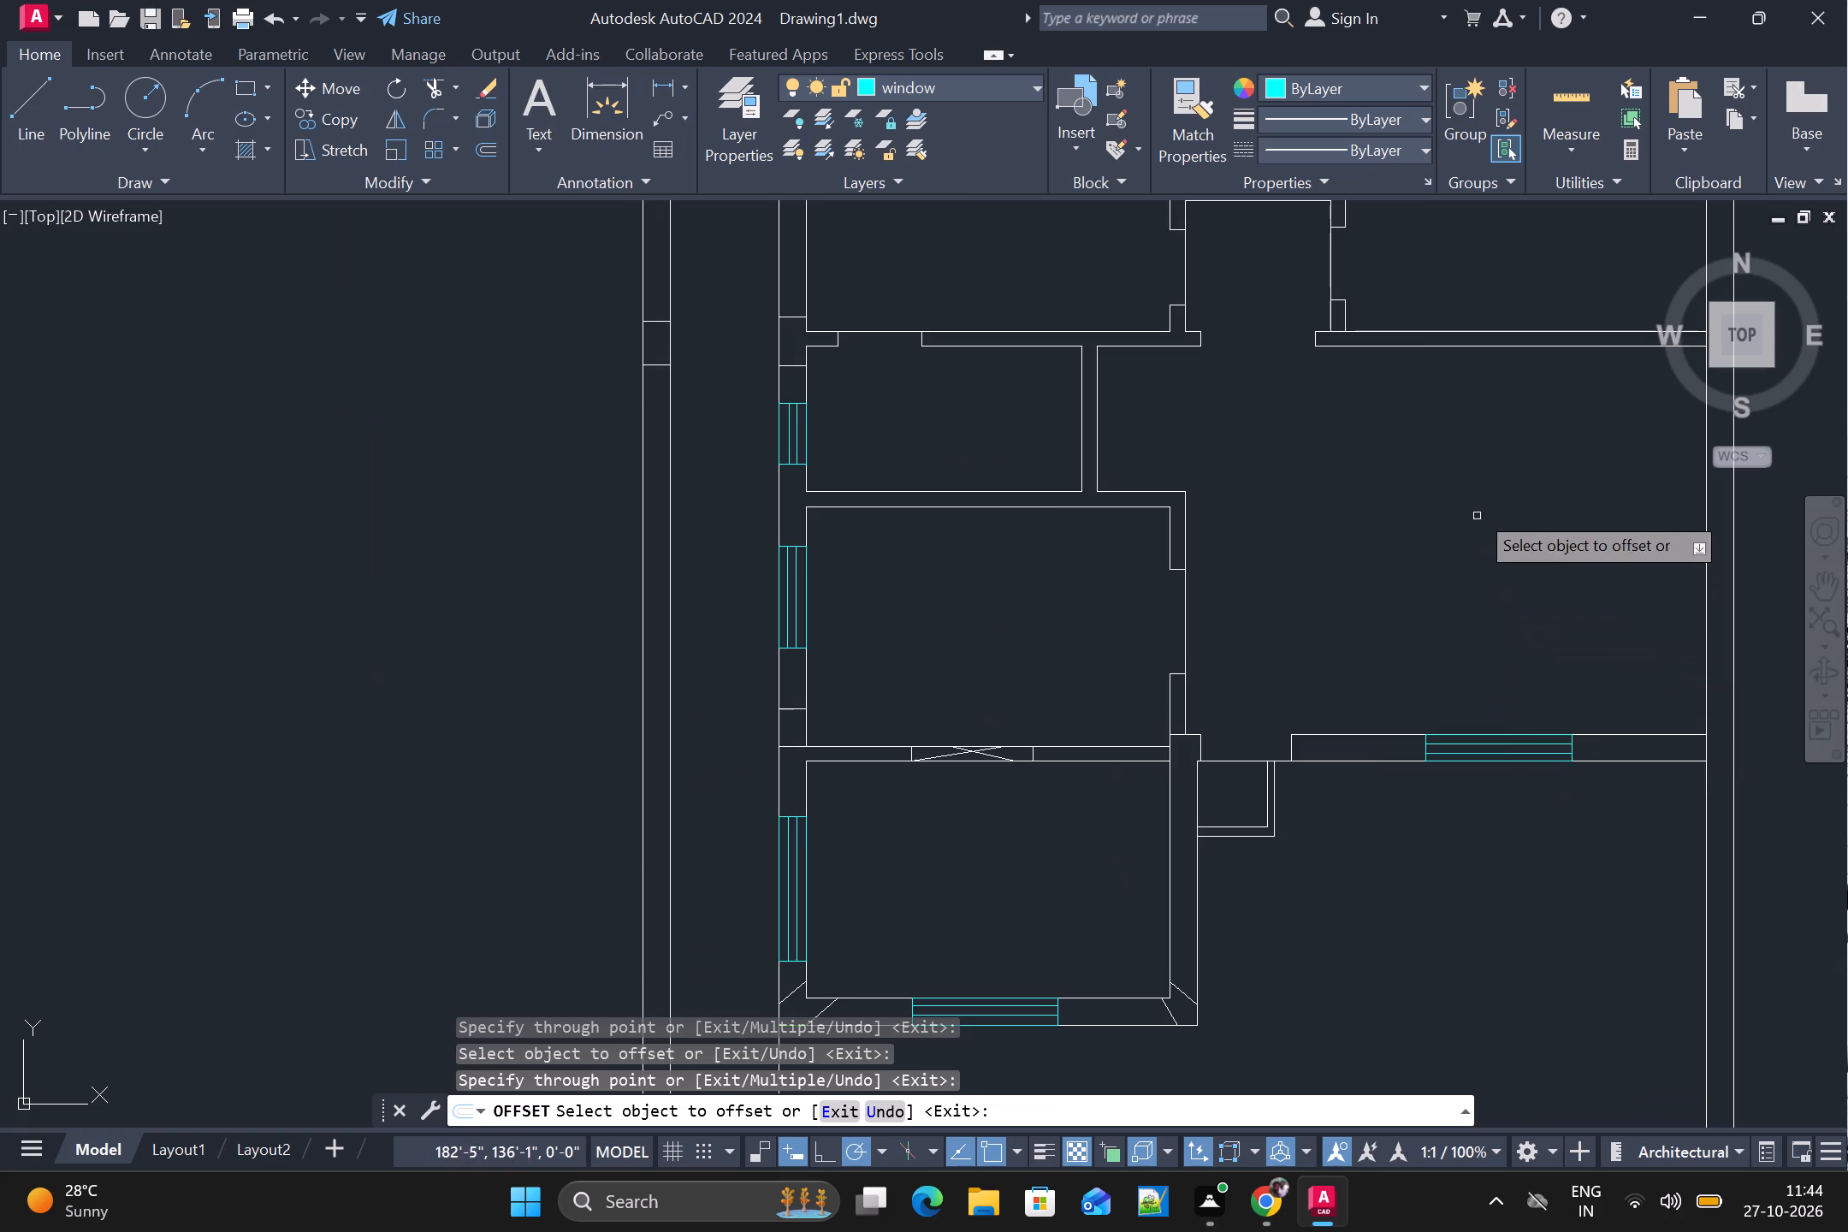
pyautogui.keyDown('alt'); pyautogui.scroll(-1, 1473, 509); pyautogui.keyUp('alt')
pyautogui.keyDown('alt'); pyautogui.moveTo(1482, 564); pyautogui.dragTo(1441, 803, button='middle'); pyautogui.keyUp('alt')
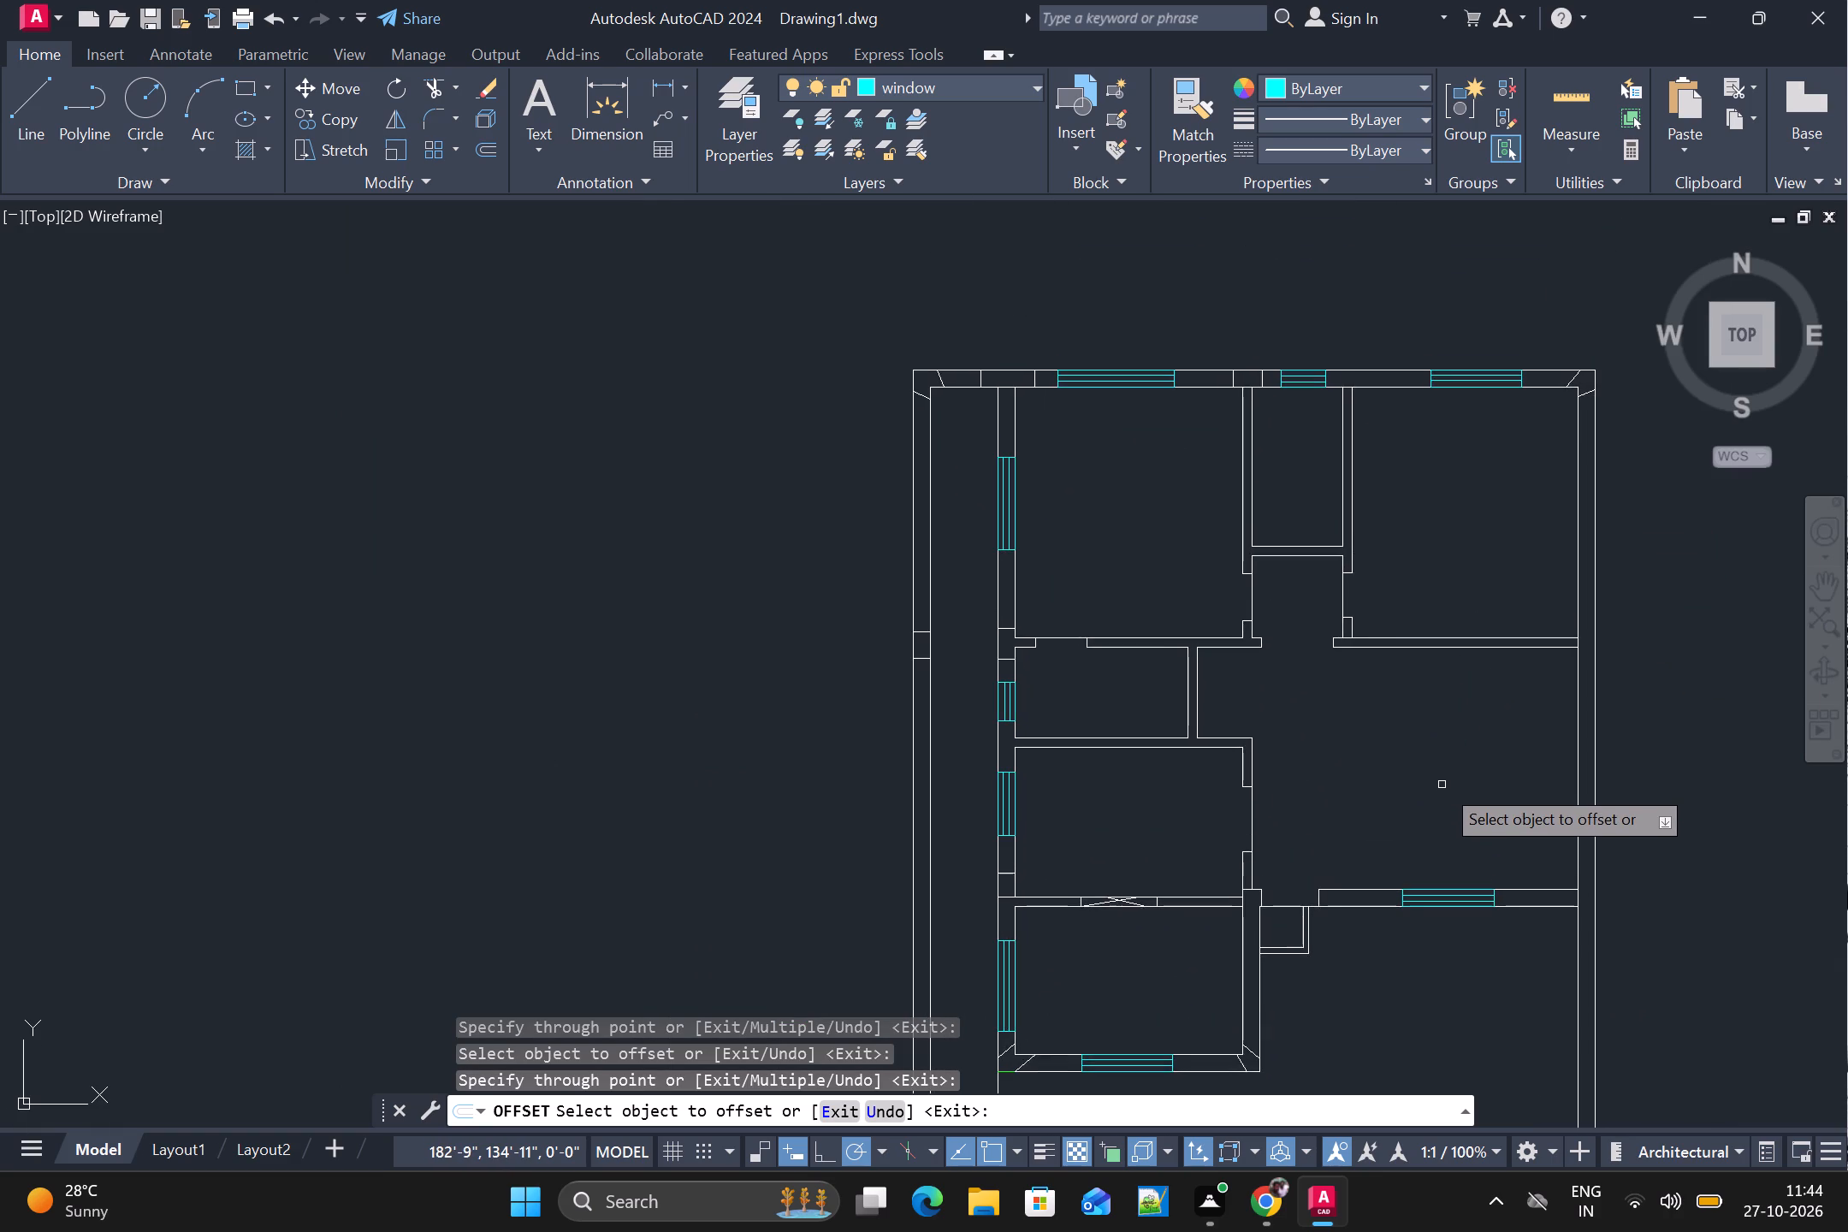
pyautogui.keyDown('alt'); pyautogui.scroll(-1, 1442, 785); pyautogui.keyUp('alt')
pyautogui.keyDown('alt'); pyautogui.scroll(1, 1442, 785); pyautogui.keyUp('alt')
pyautogui.keyDown('alt'); pyautogui.moveTo(1444, 779); pyautogui.dragTo(1484, 526, button='middle'); pyautogui.keyUp('alt')
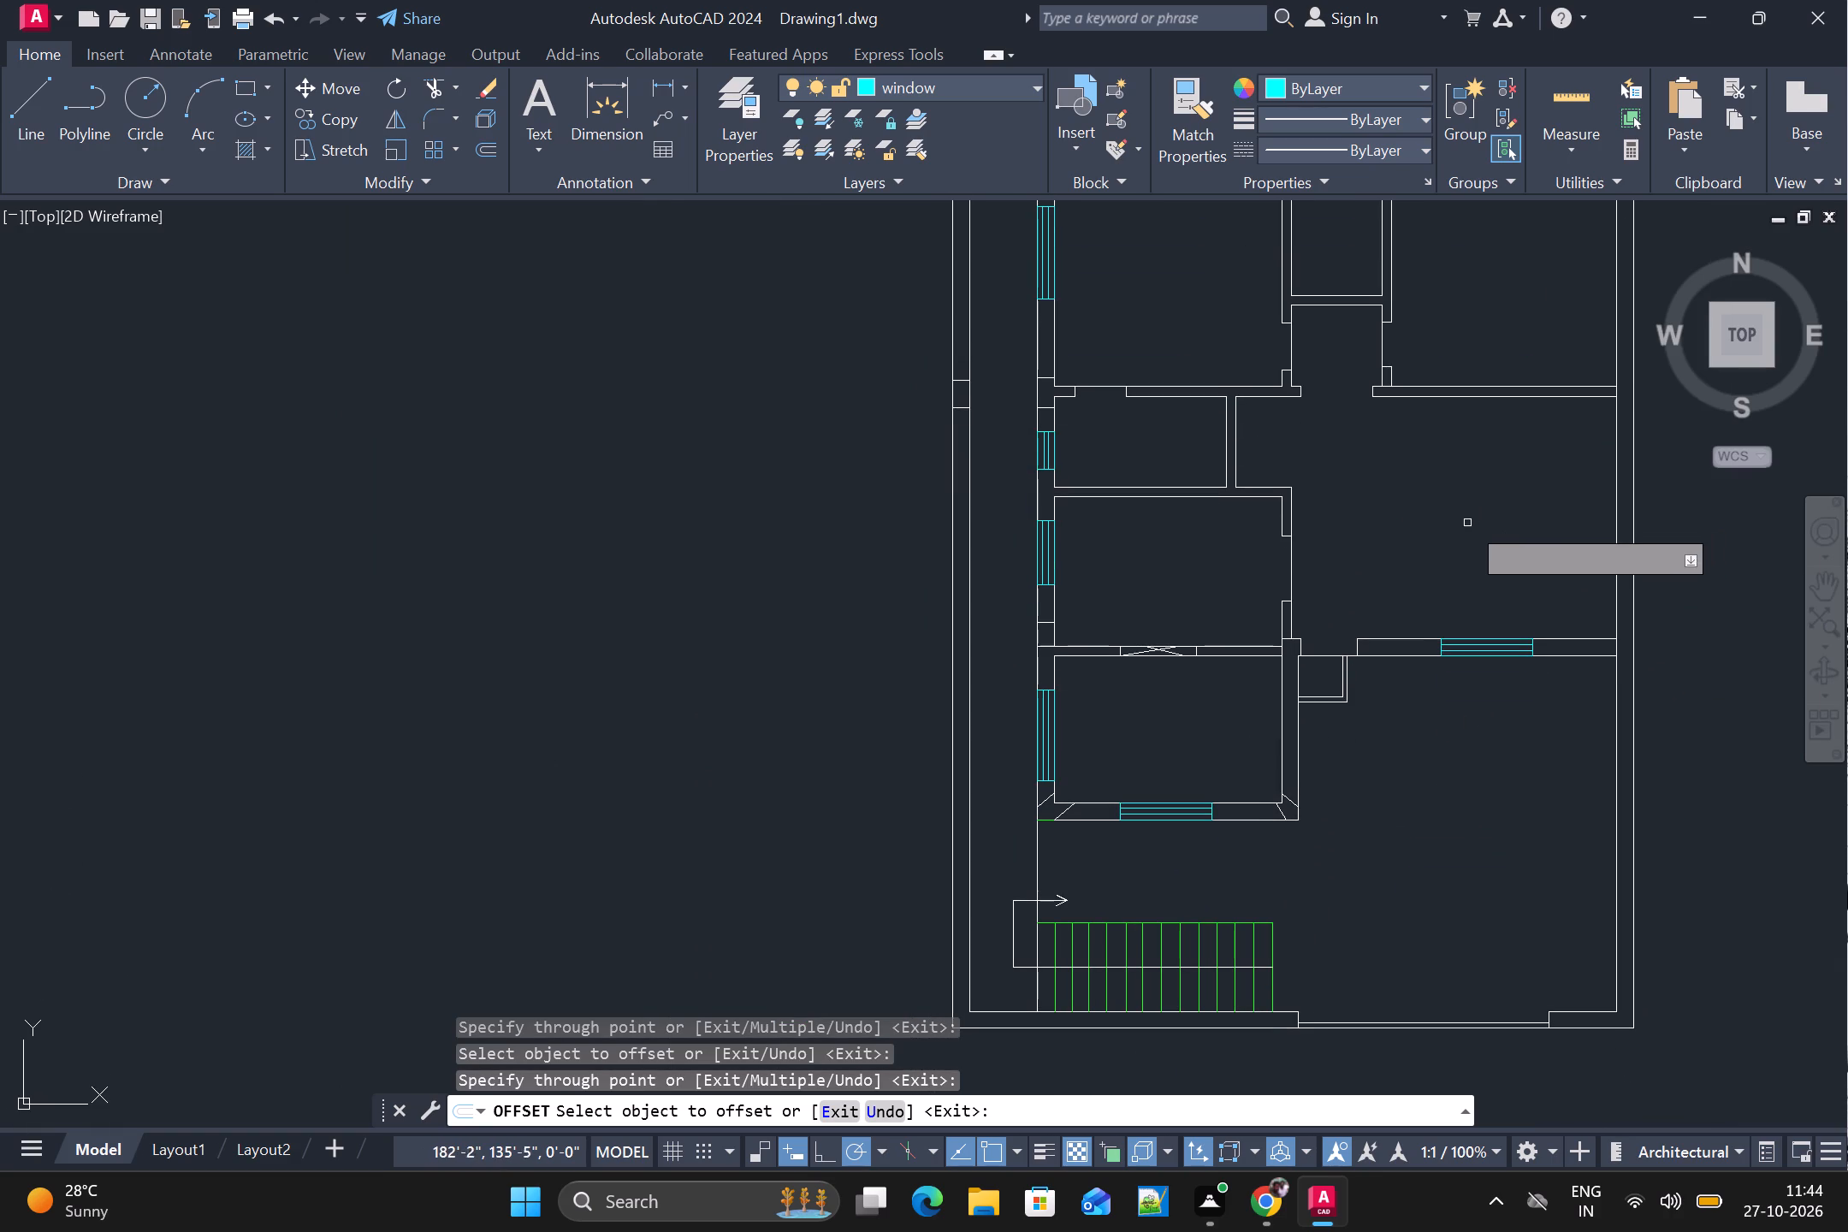
pyautogui.keyDown('alt'); pyautogui.scroll(-1, 1455, 541); pyautogui.keyUp('alt')
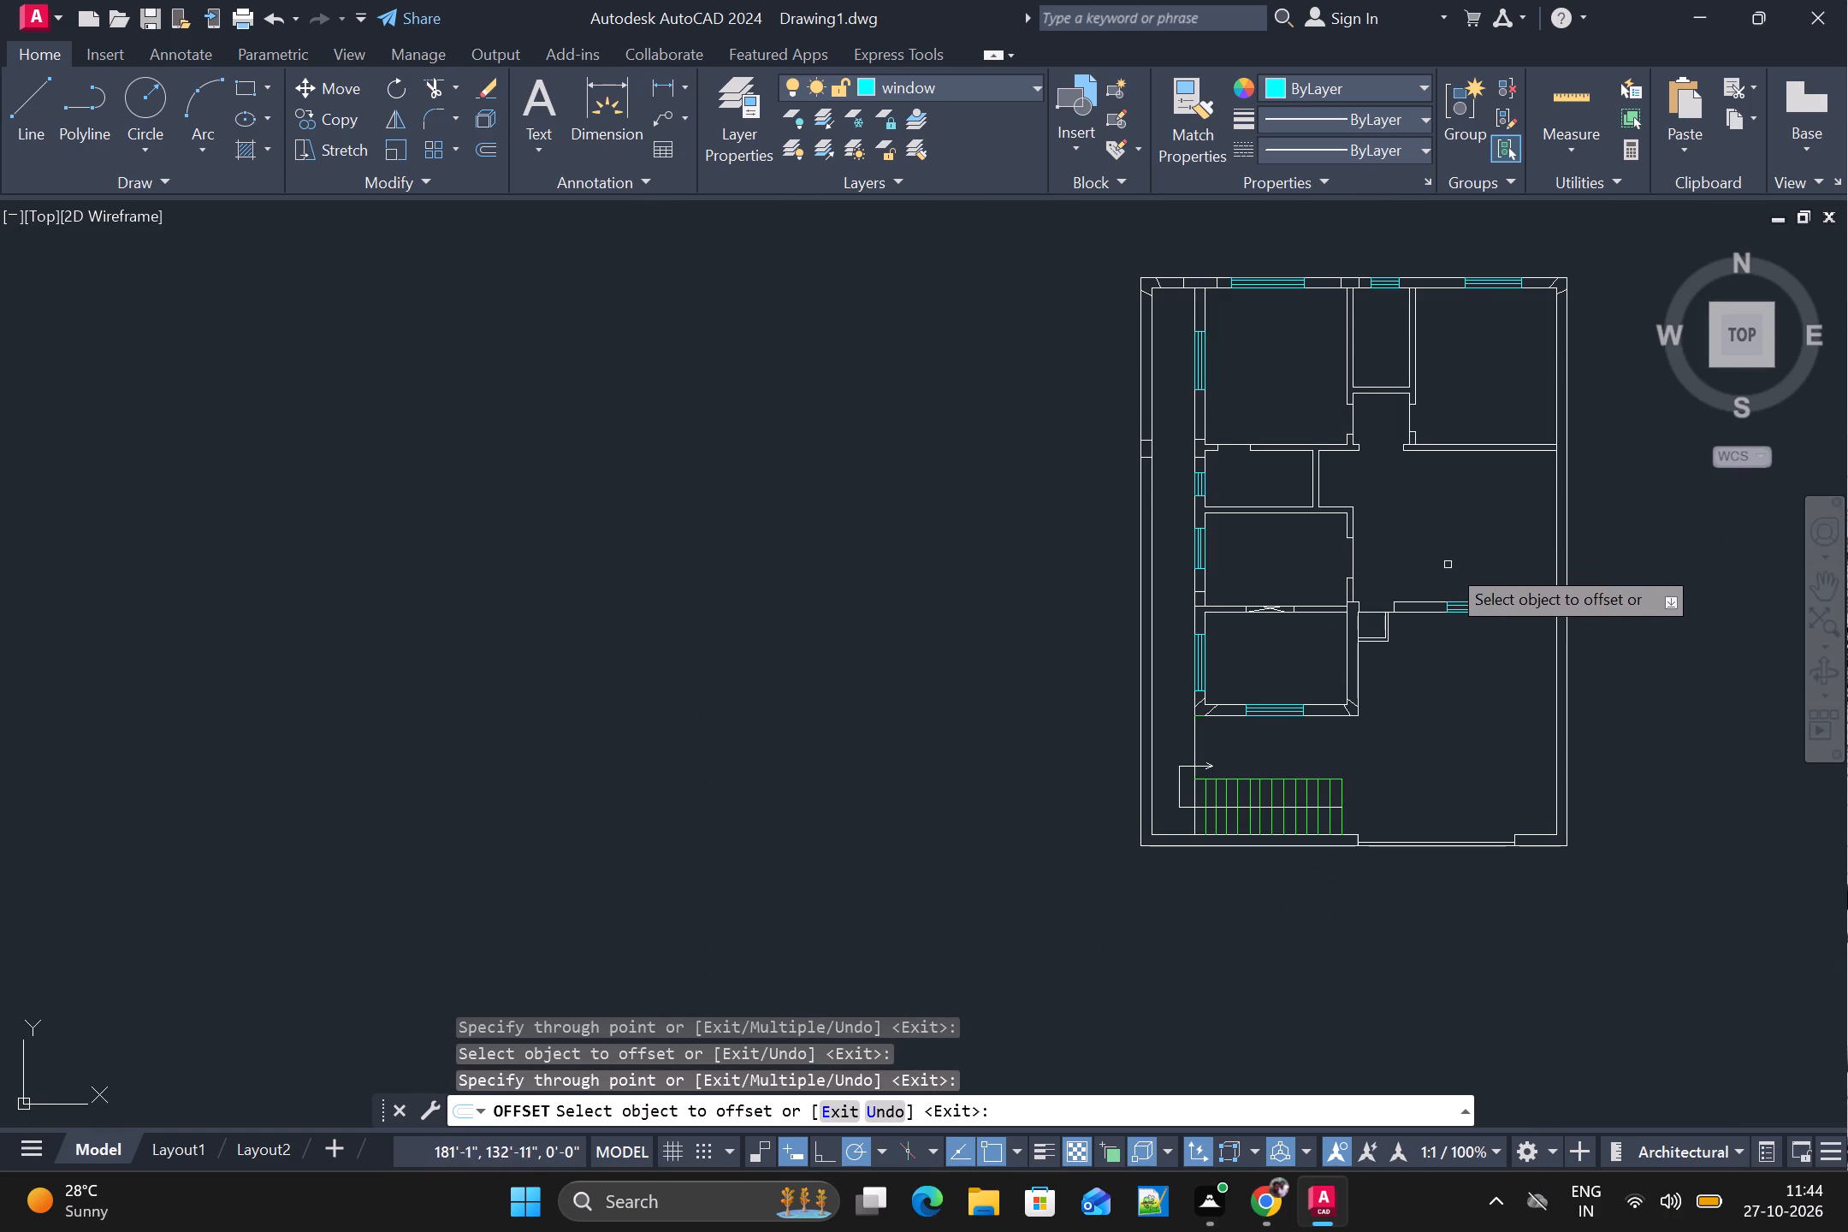
pyautogui.keyDown('alt'); pyautogui.scroll(1, 1457, 528); pyautogui.keyUp('alt')
pyautogui.keyDown('alt'); pyautogui.scroll(-1, 1457, 528); pyautogui.keyUp('alt')
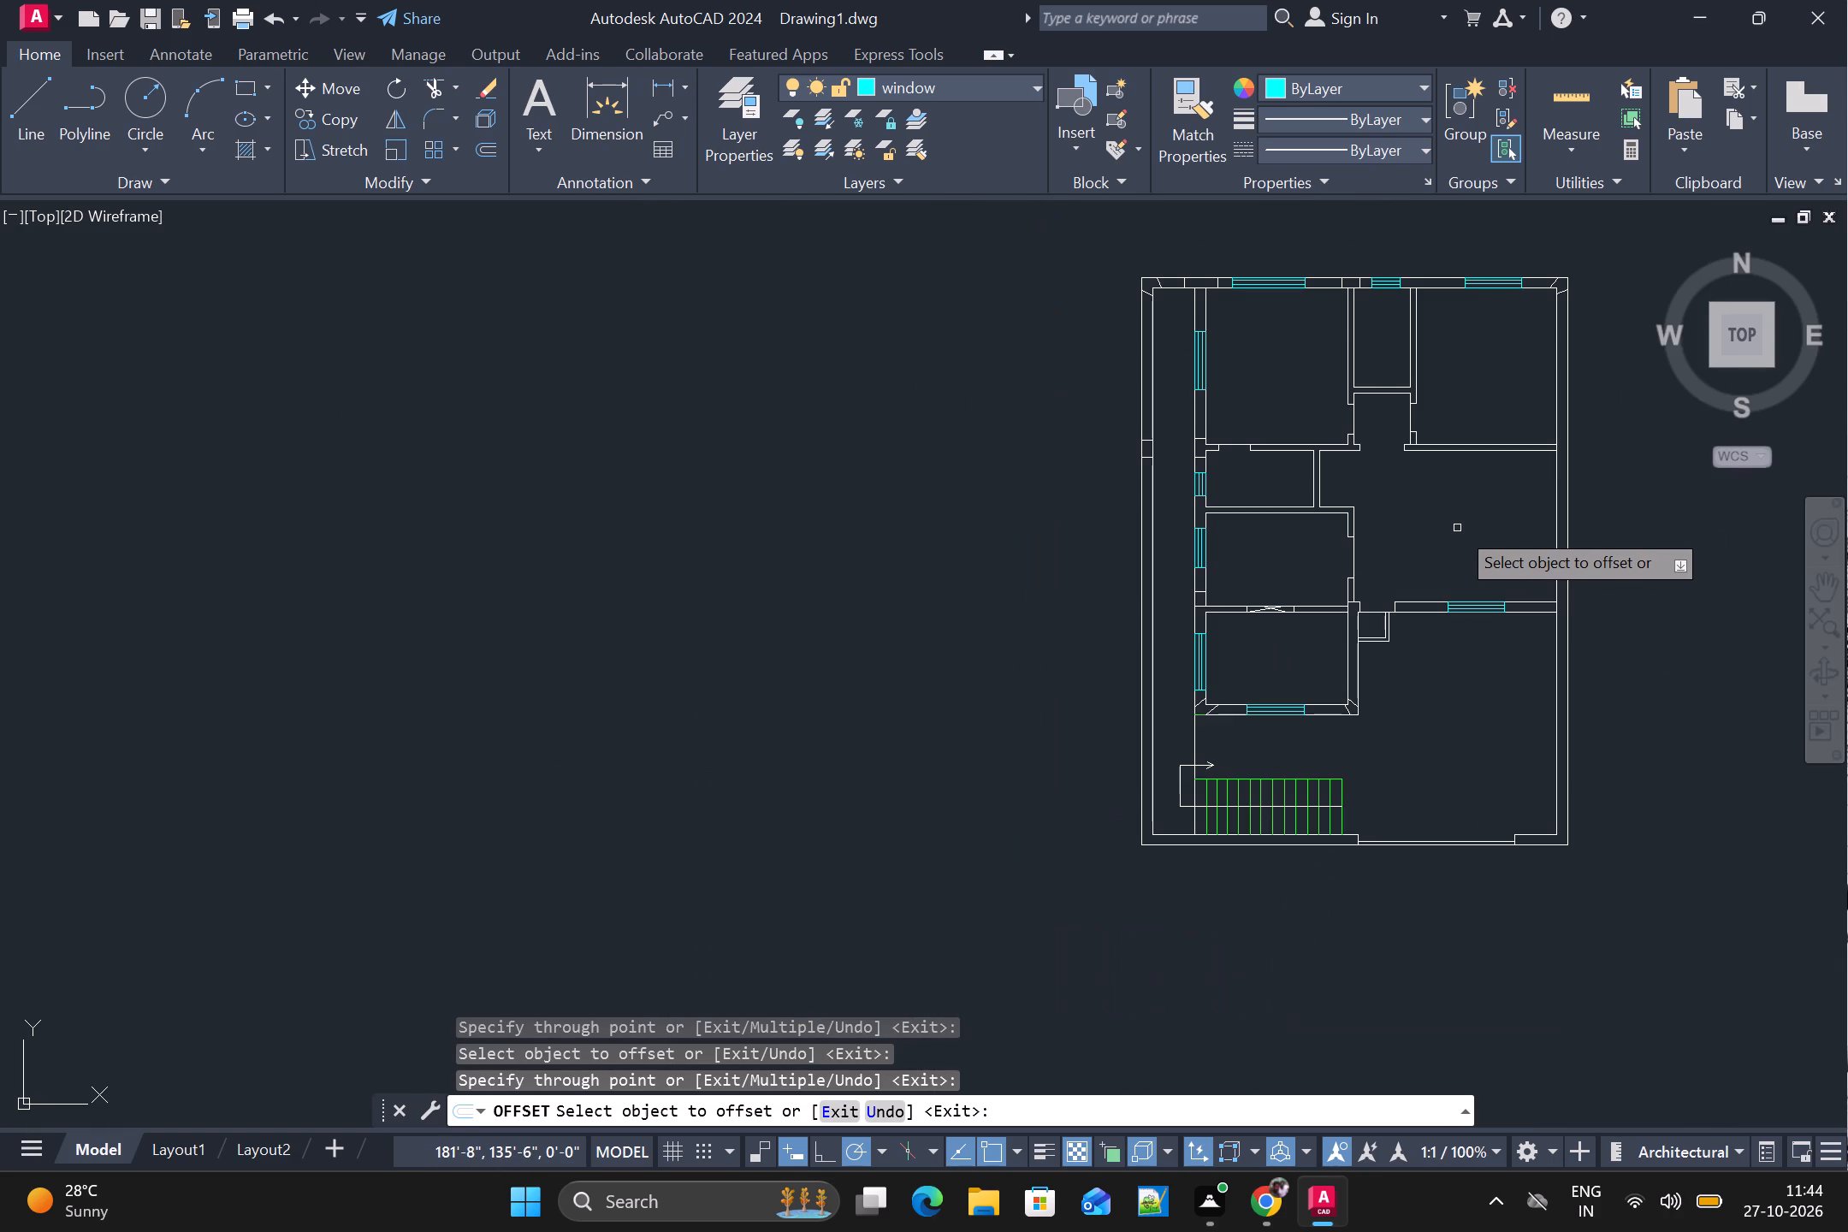
pyautogui.press('Escape')
# Trim away the two short lines crossing the outer west boundary wall near the middle of its length.
pyautogui.write('tr')
pyautogui.press('space')
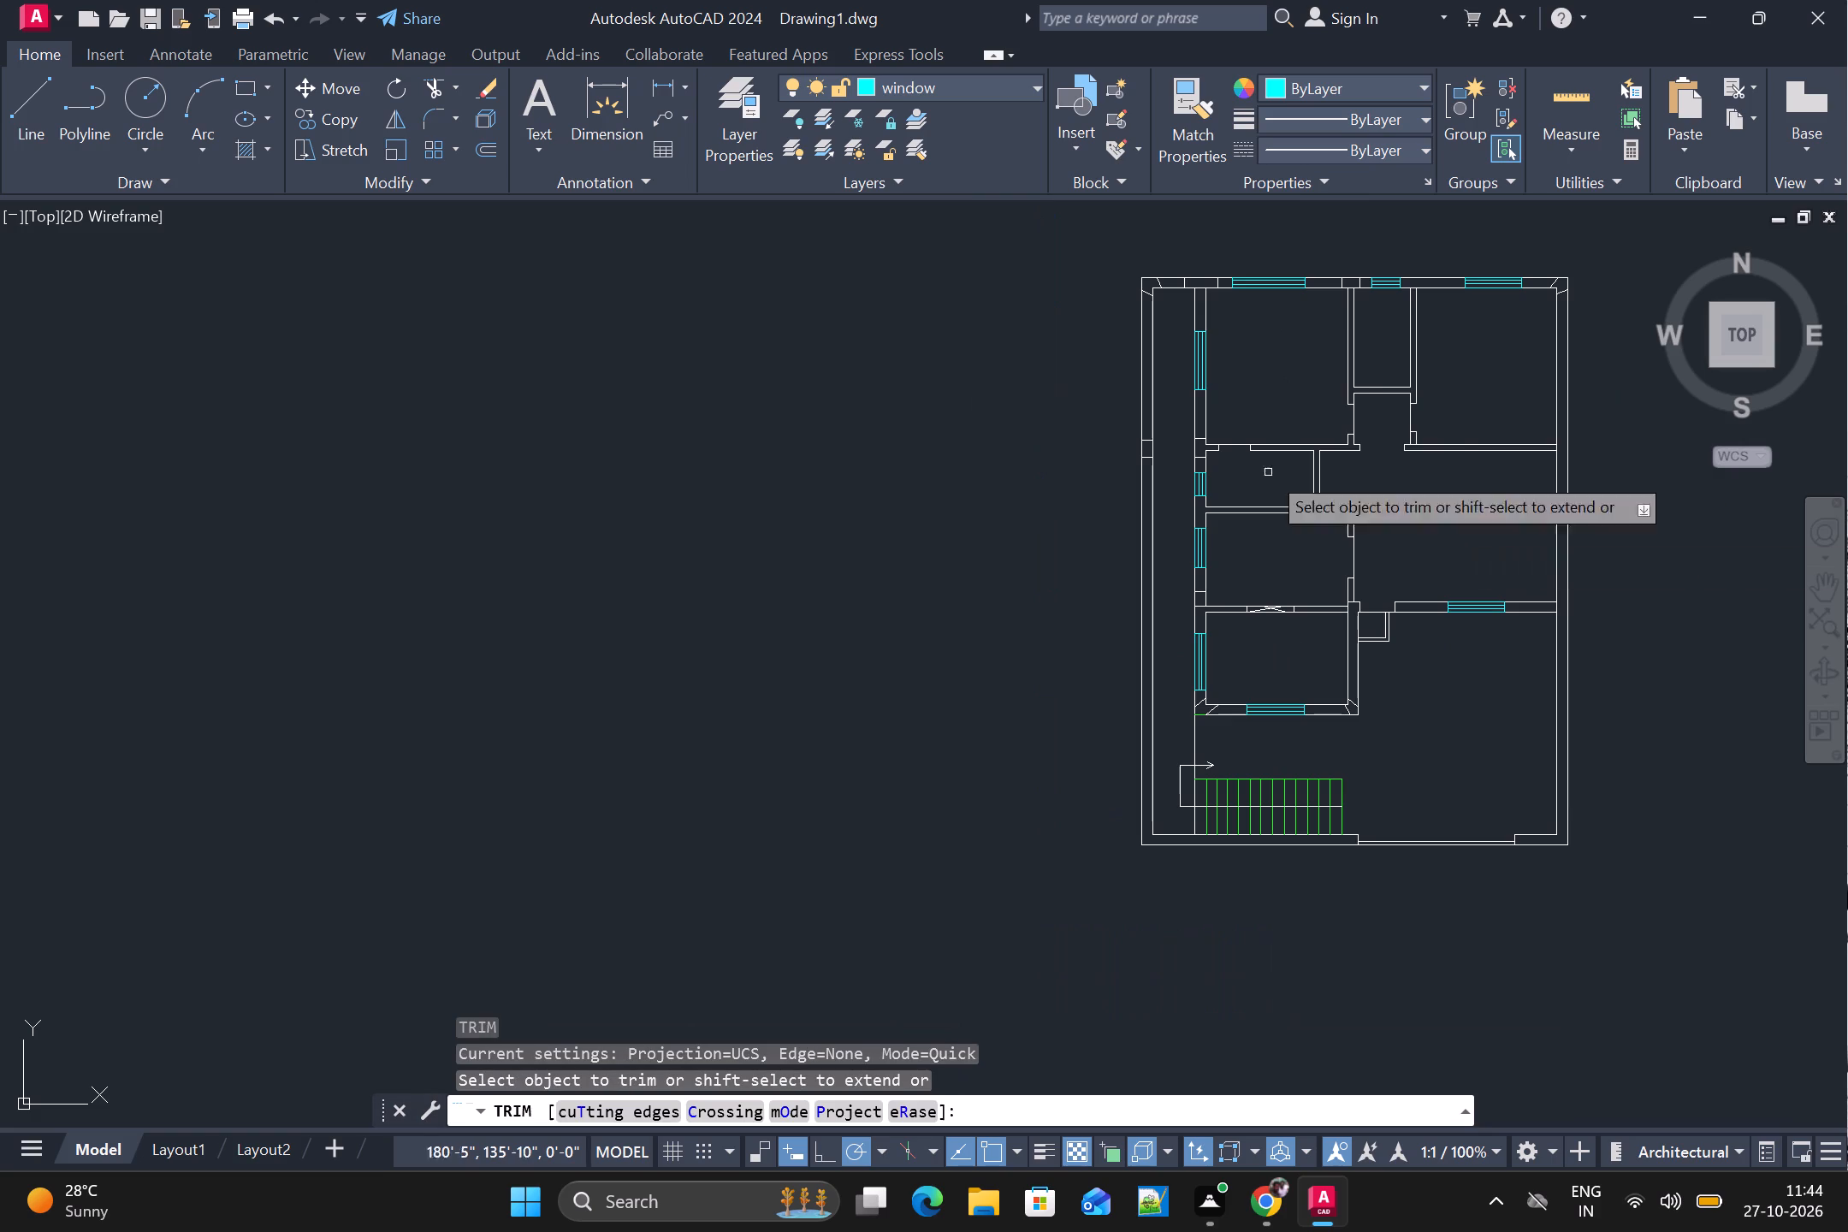
pyautogui.keyDown('alt'); pyautogui.scroll(4, 1177, 483); pyautogui.keyUp('alt')
pyautogui.keyDown('alt'); pyautogui.scroll(-2, 962, 268); pyautogui.keyUp('alt')
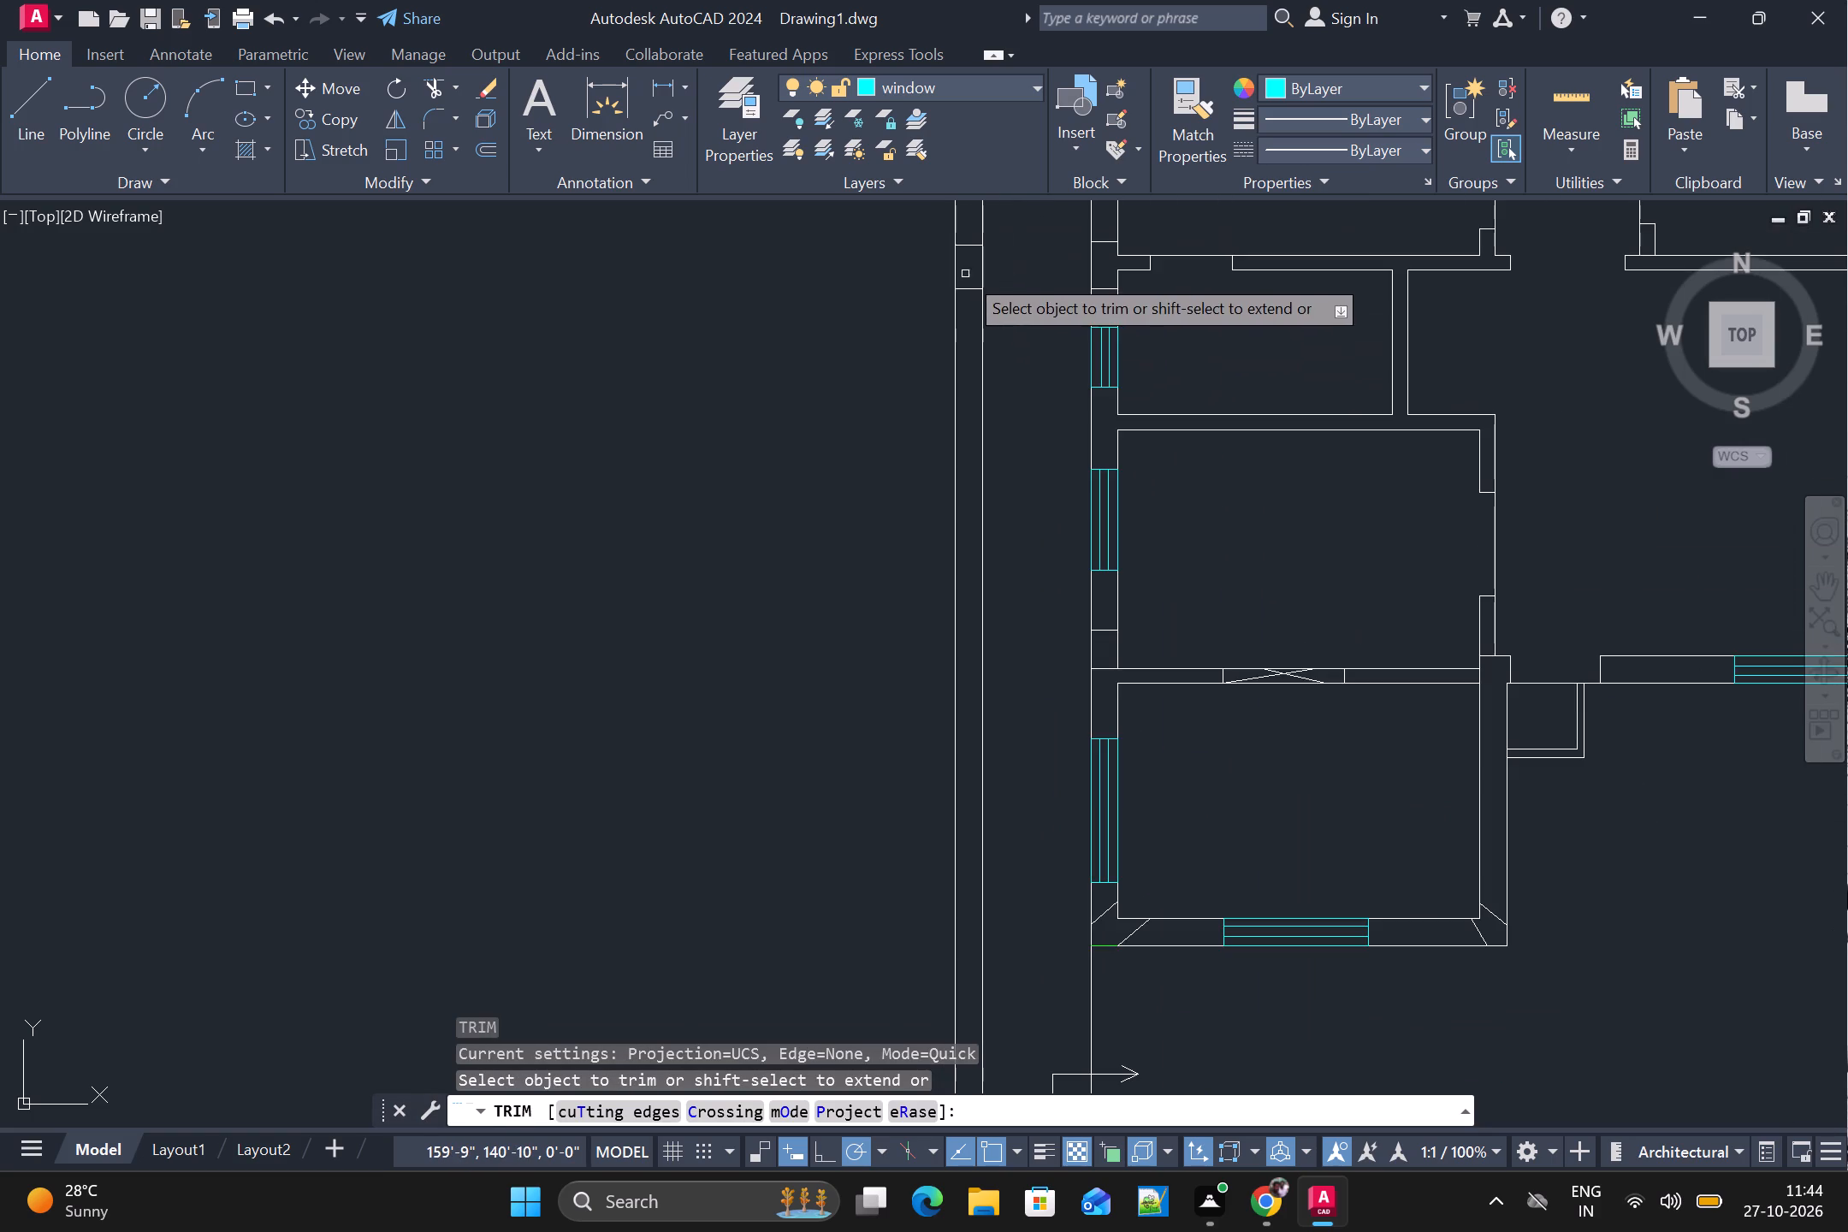
pyautogui.keyDown('alt'); pyautogui.moveTo(968, 285); pyautogui.dragTo(986, 468, button='middle'); pyautogui.keyUp('alt')
pyautogui.keyDown('alt'); pyautogui.moveTo(990, 411); pyautogui.dragTo(991, 483); pyautogui.keyUp('alt')
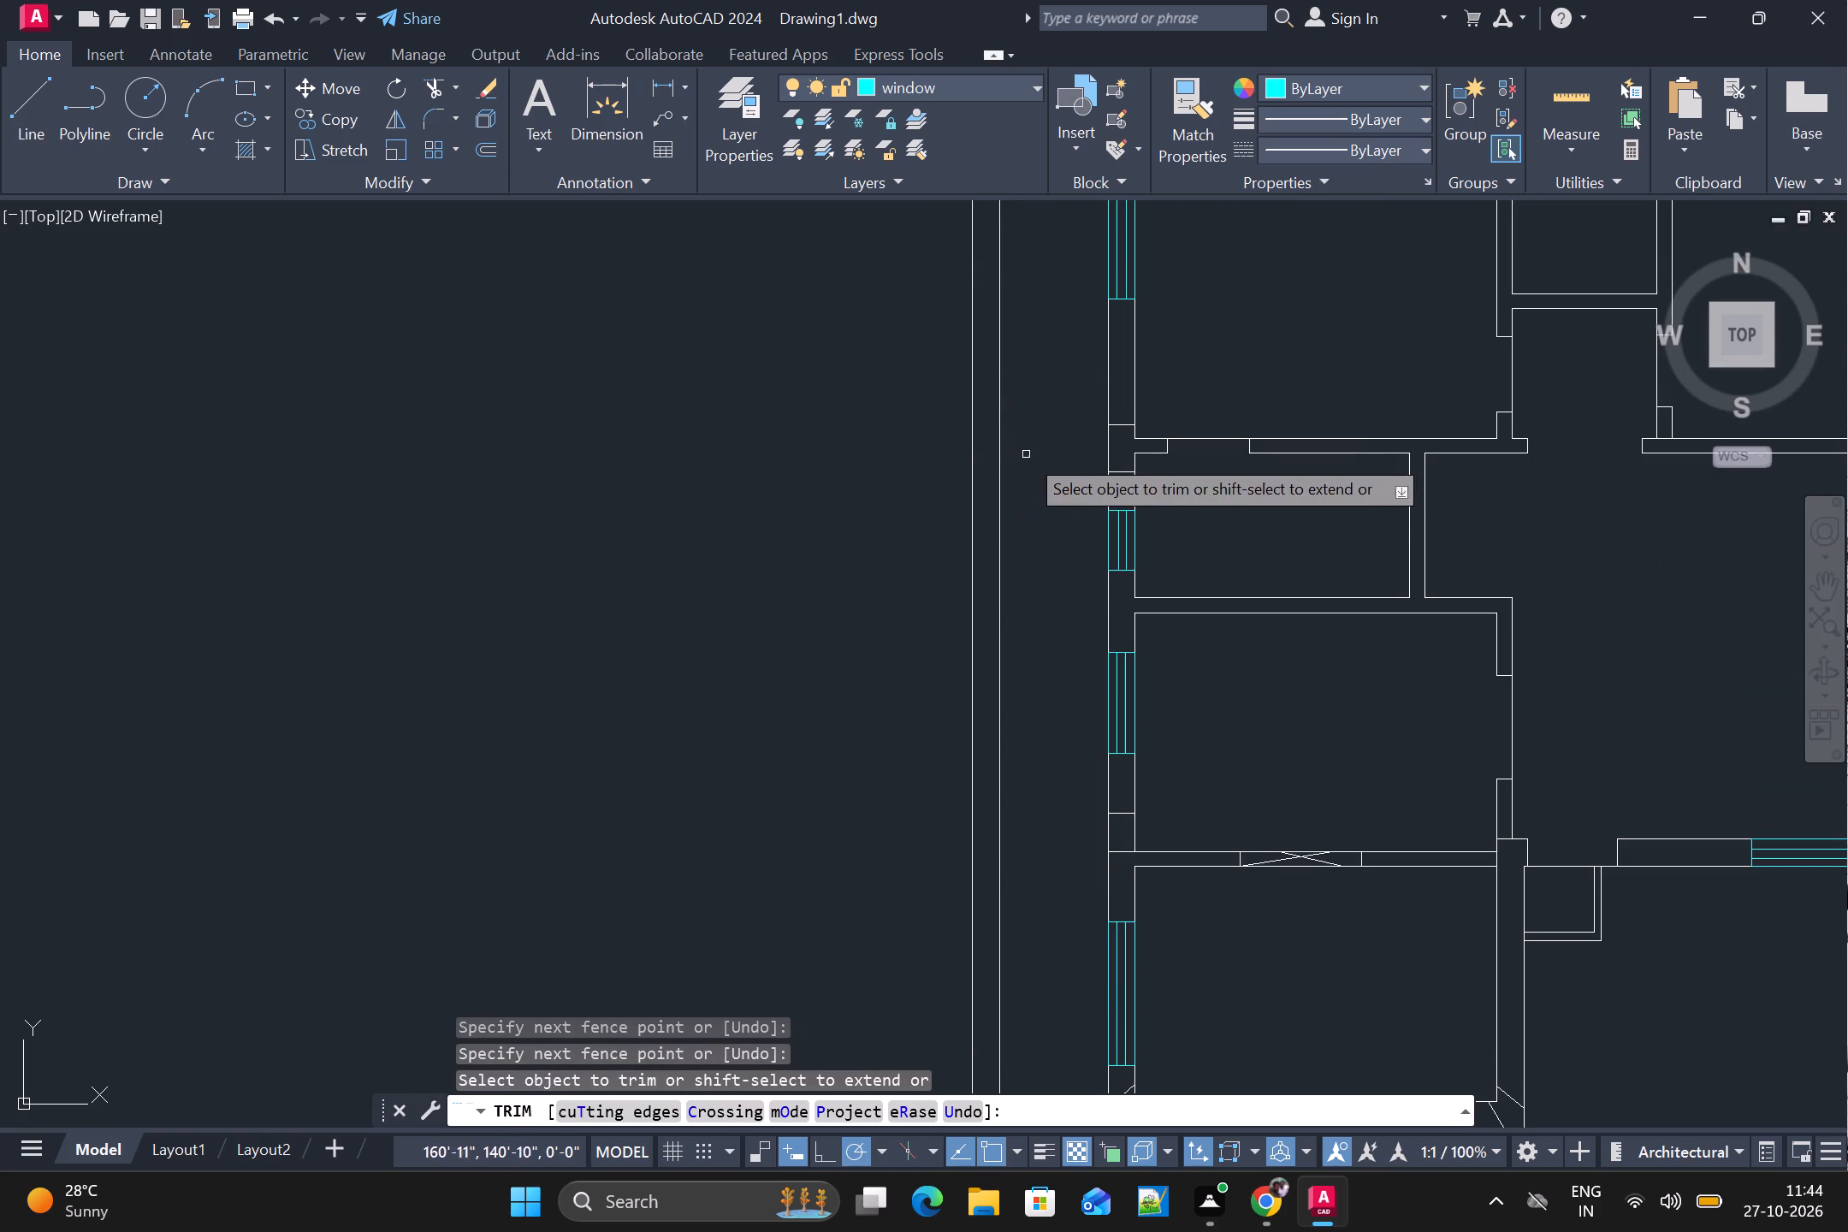
pyautogui.keyDown('alt'); pyautogui.scroll(-1, 1137, 447); pyautogui.keyUp('alt')
pyautogui.press('Escape')
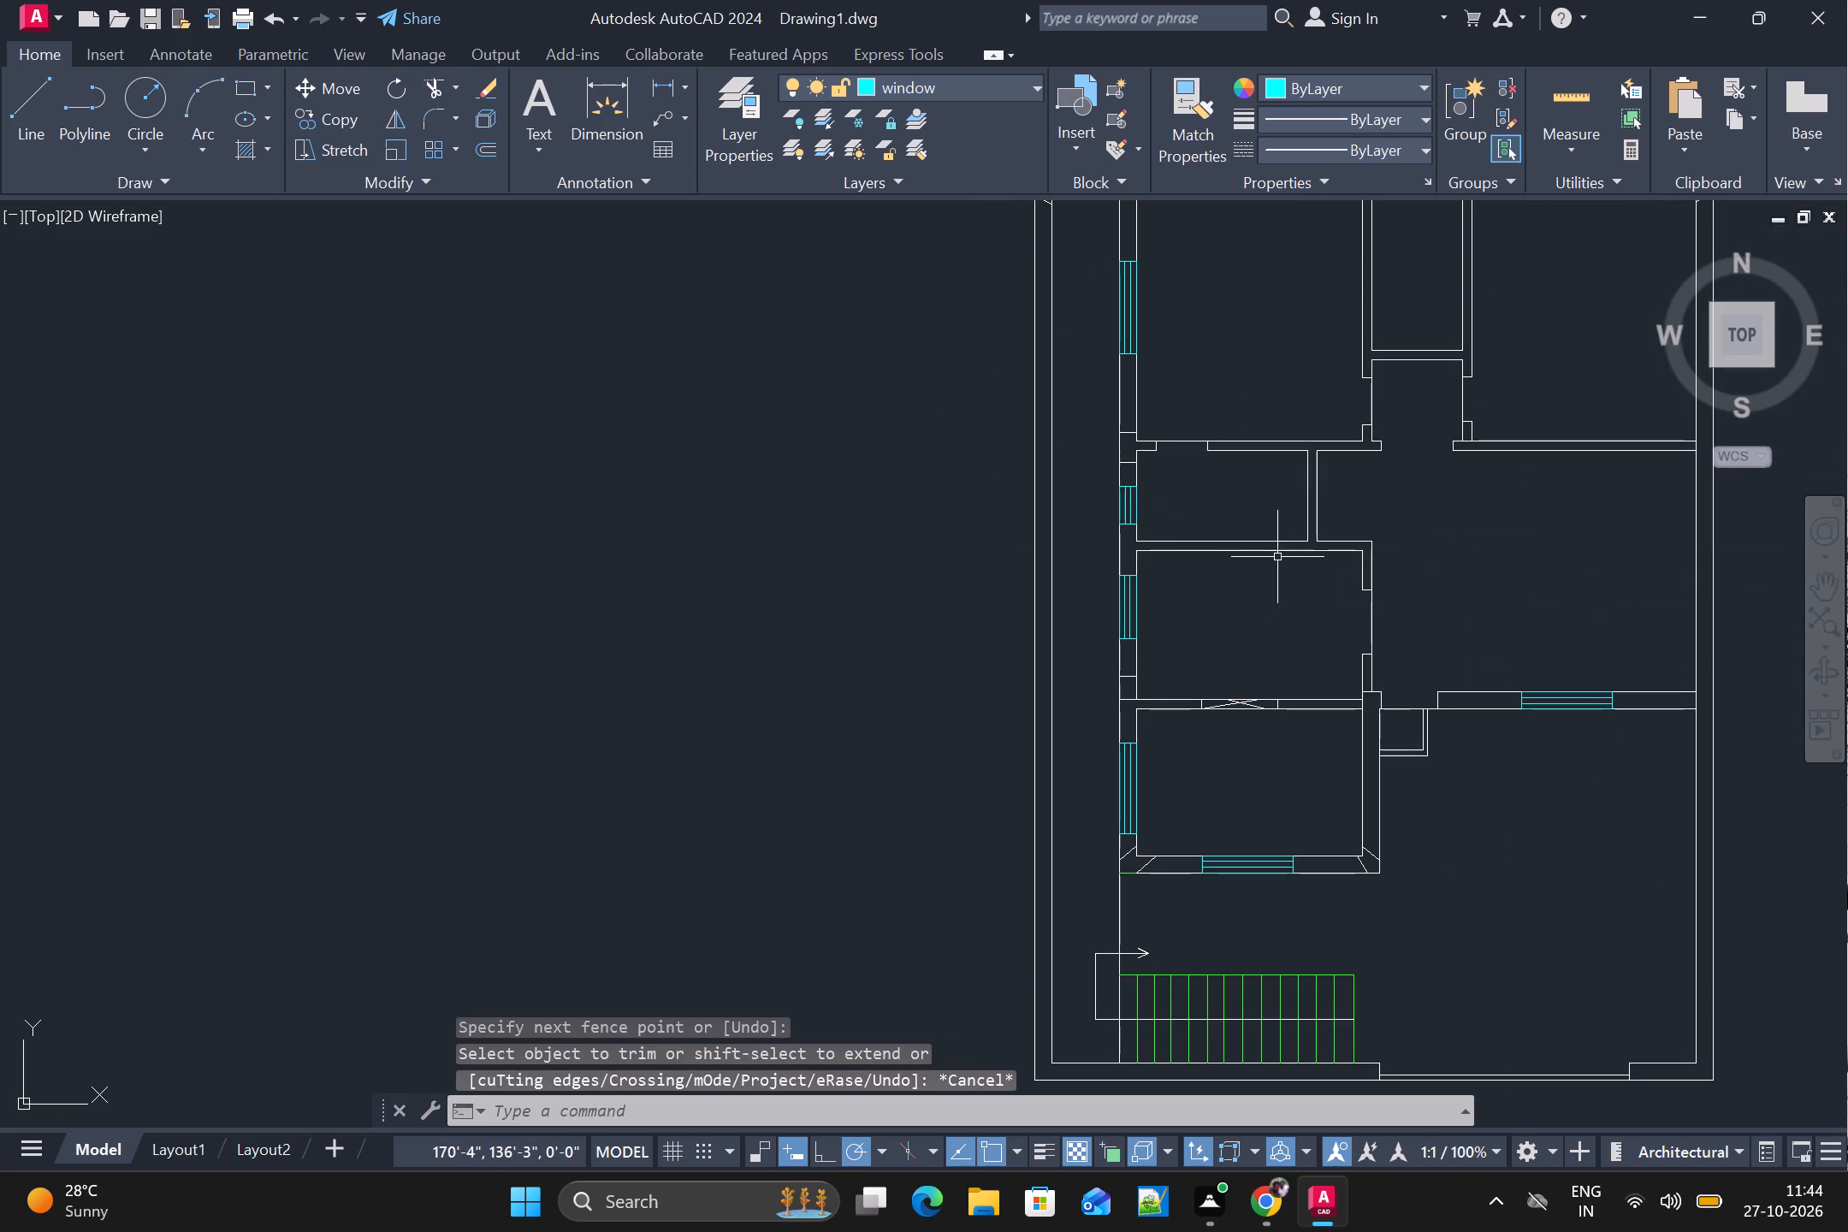
# Hatch the two column areas along the house's west wall and the southwest room's two south corners with a solid blue fill.
pyautogui.write('h')
pyautogui.press('space')
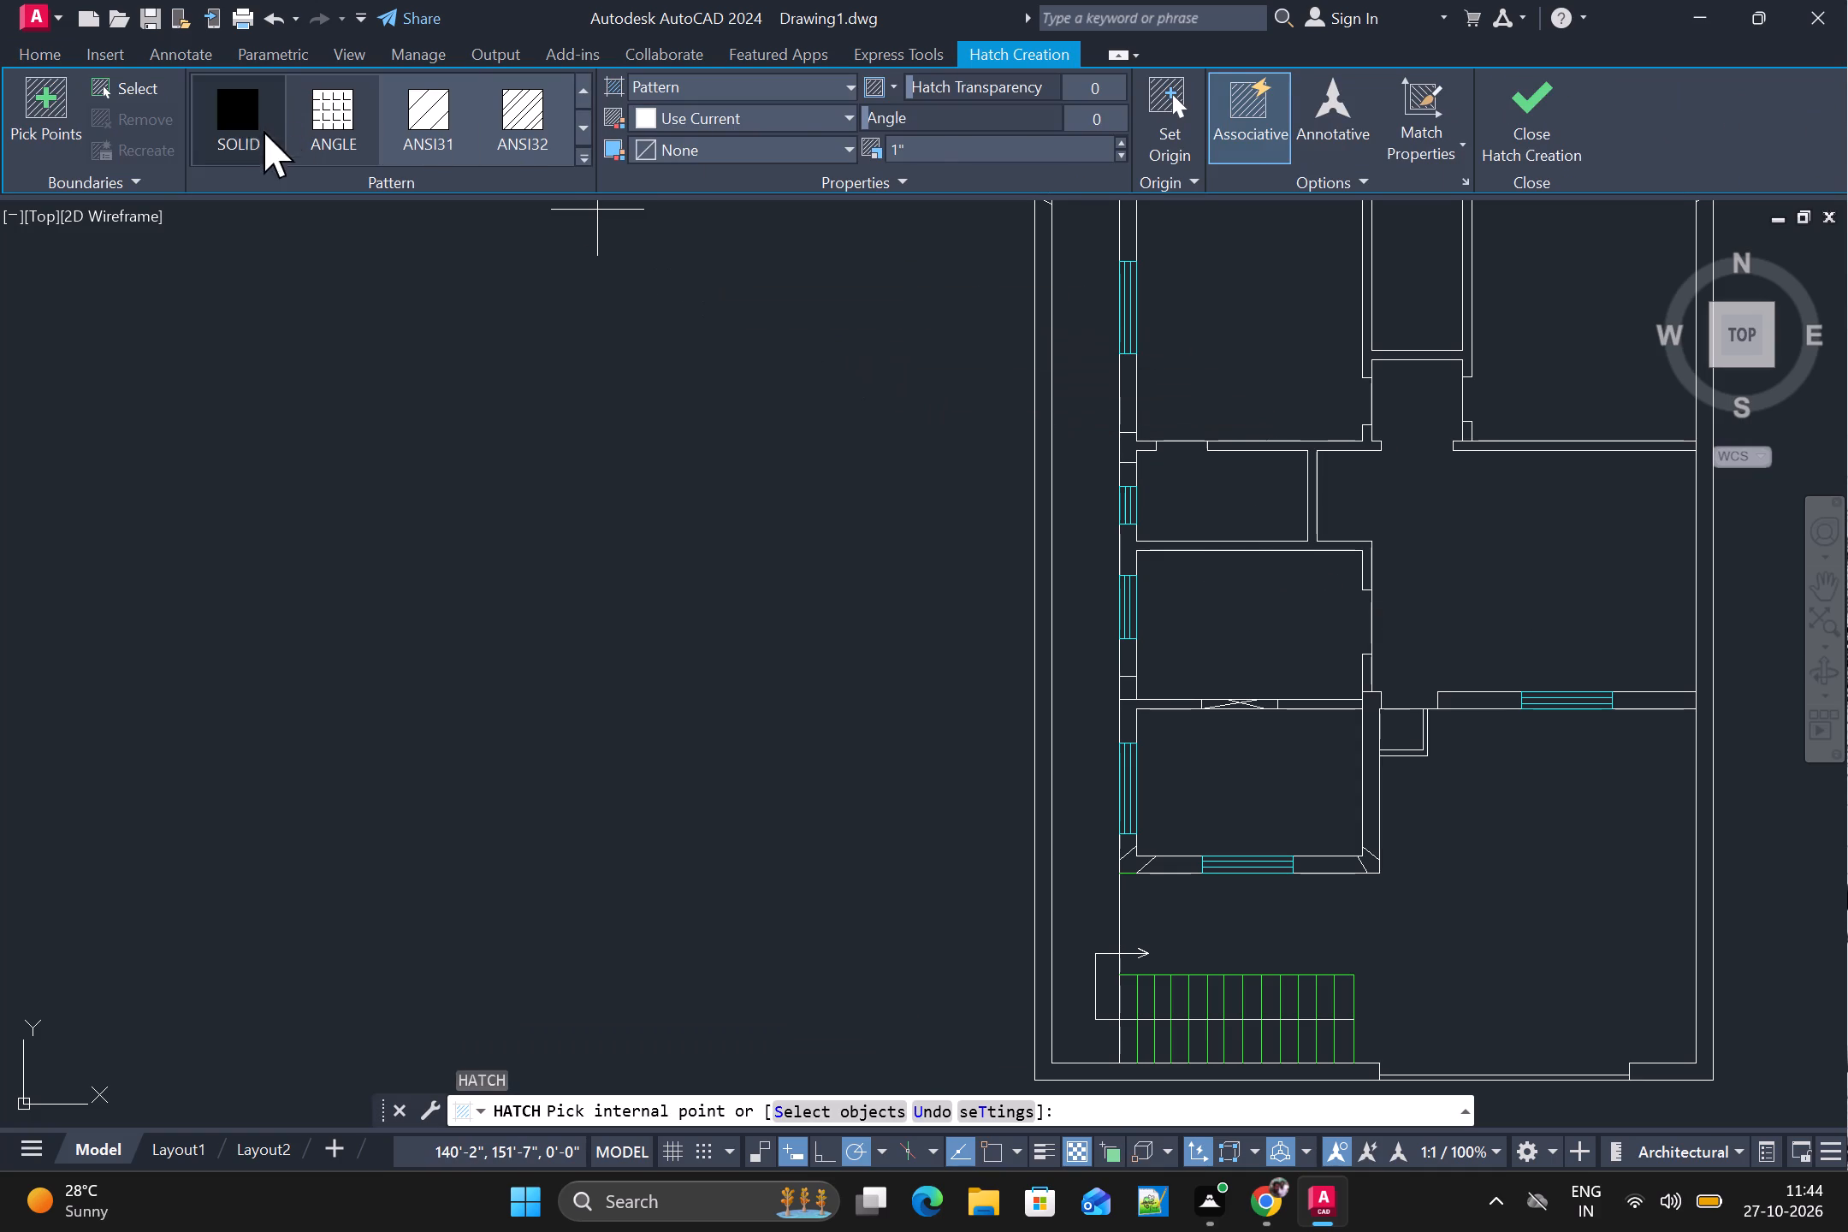
pyautogui.keyDown('alt'); pyautogui.click(241, 106); pyautogui.keyUp('alt')
pyautogui.keyDown('alt'); pyautogui.click(844, 110); pyautogui.keyUp('alt')
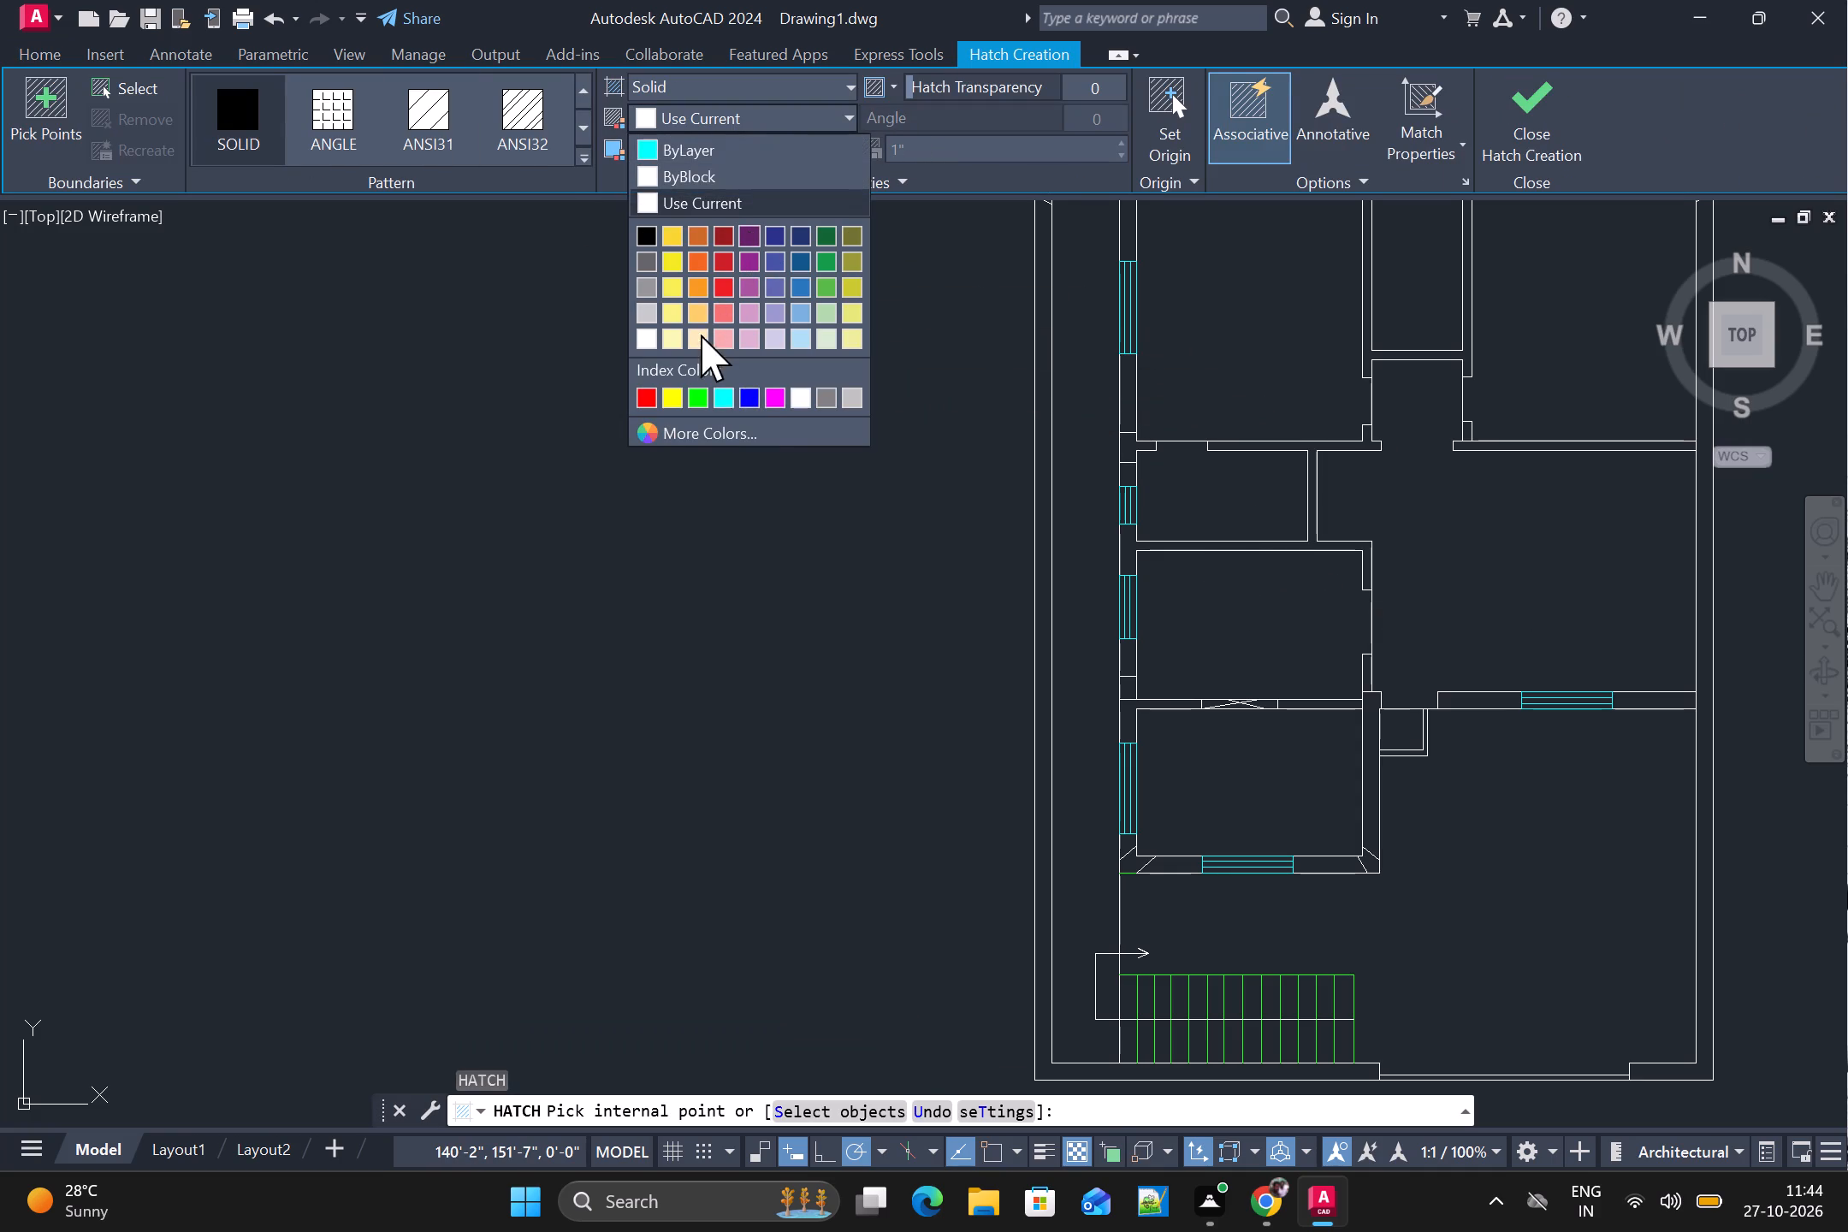
pyautogui.keyDown('alt'); pyautogui.click(748, 397); pyautogui.keyUp('alt')
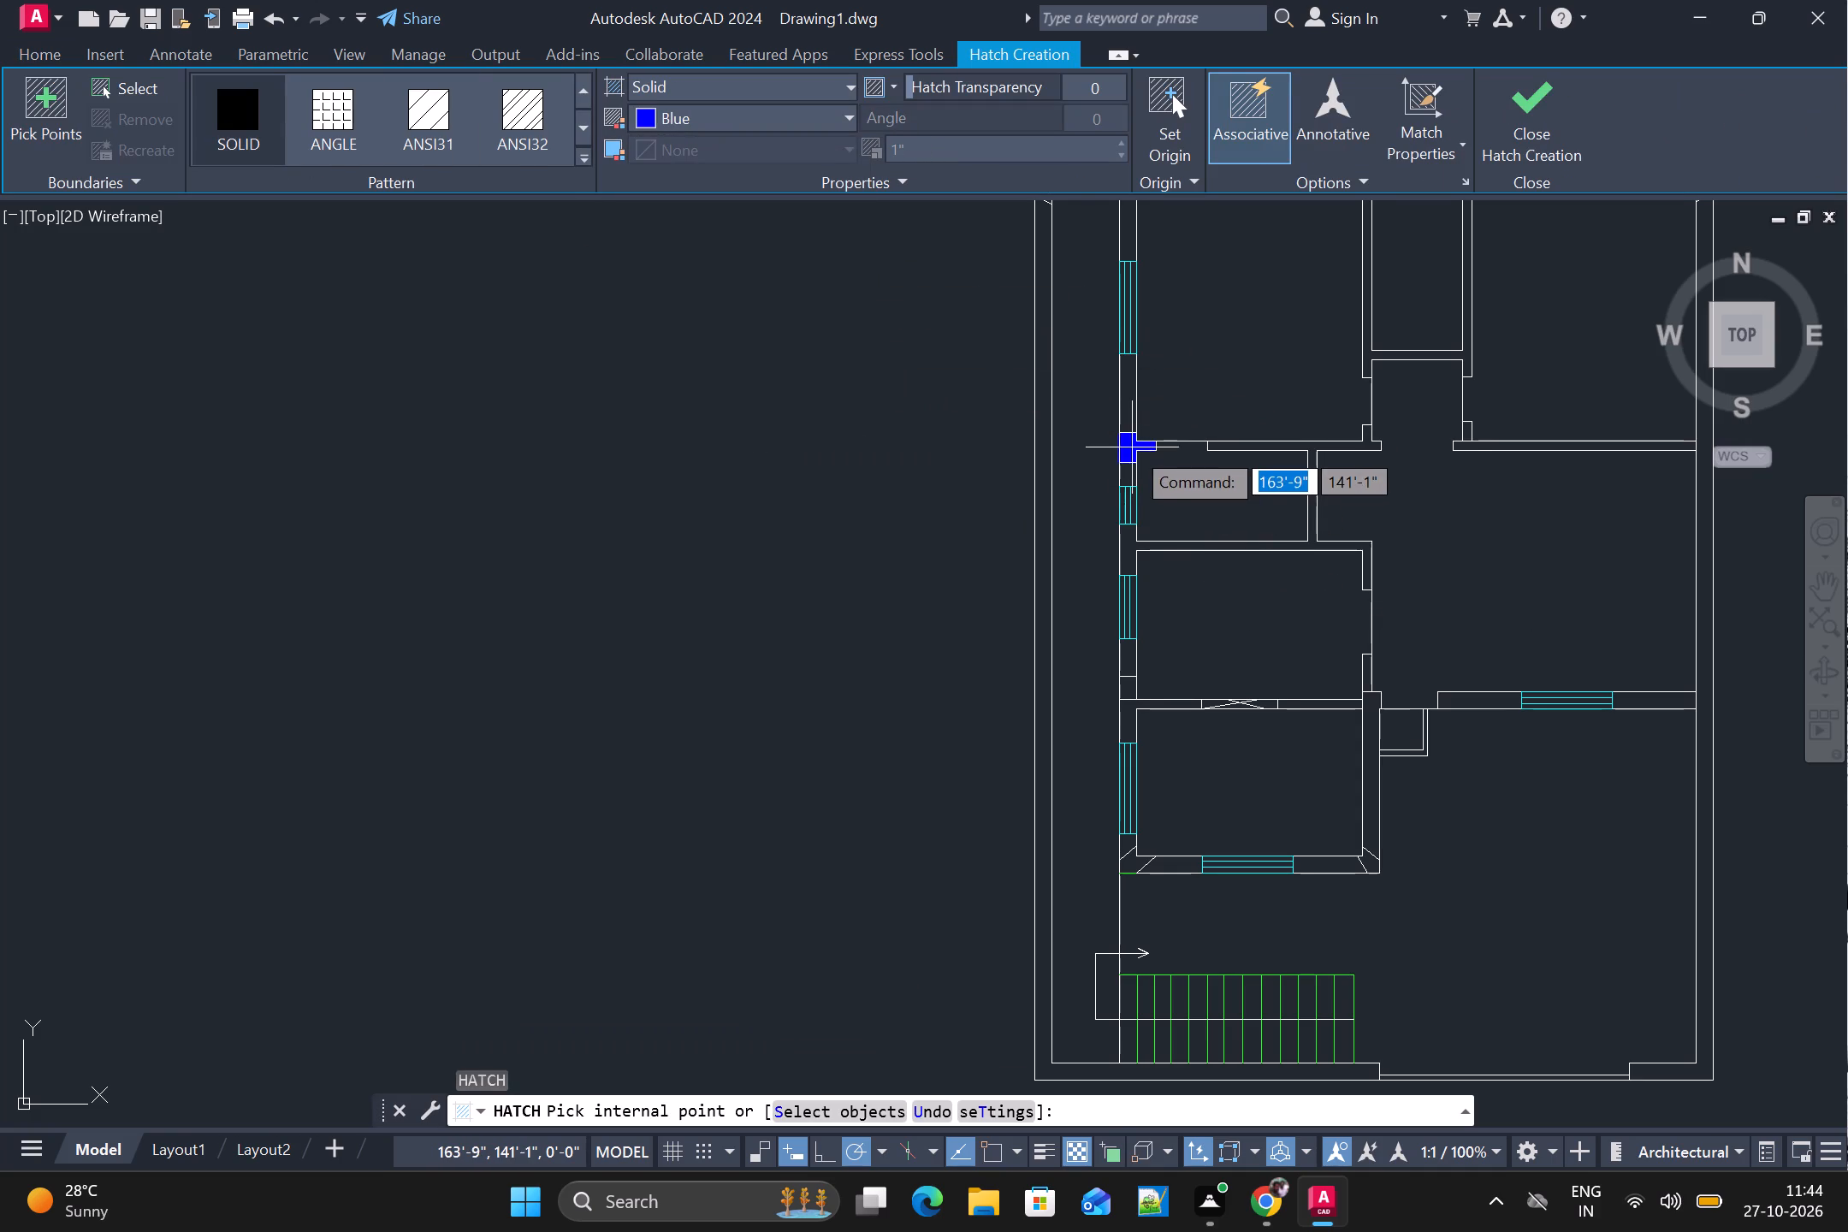
pyautogui.keyDown('alt'); pyautogui.click(1132, 447); pyautogui.keyUp('alt')
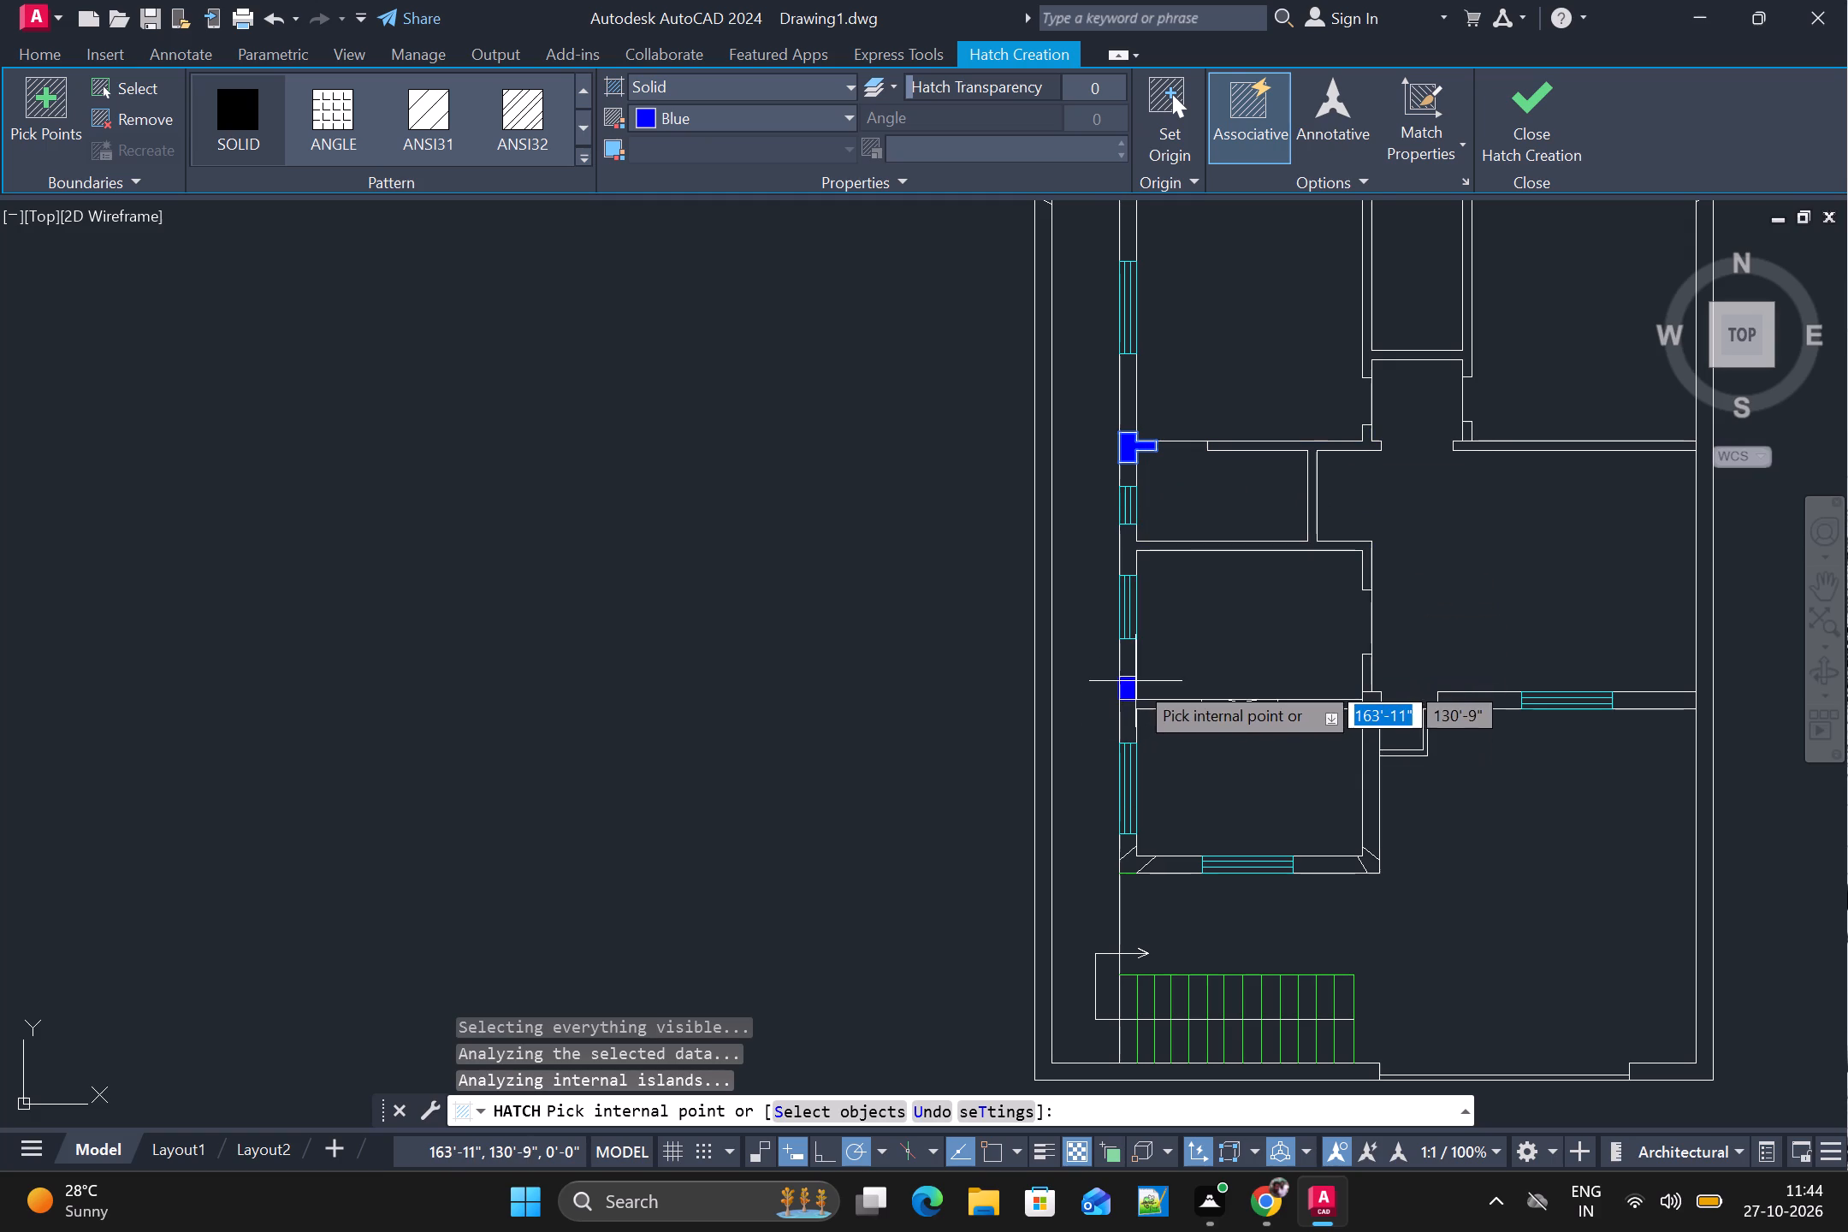
pyautogui.keyDown('alt'); pyautogui.scroll(1, 1200, 717); pyautogui.keyUp('alt')
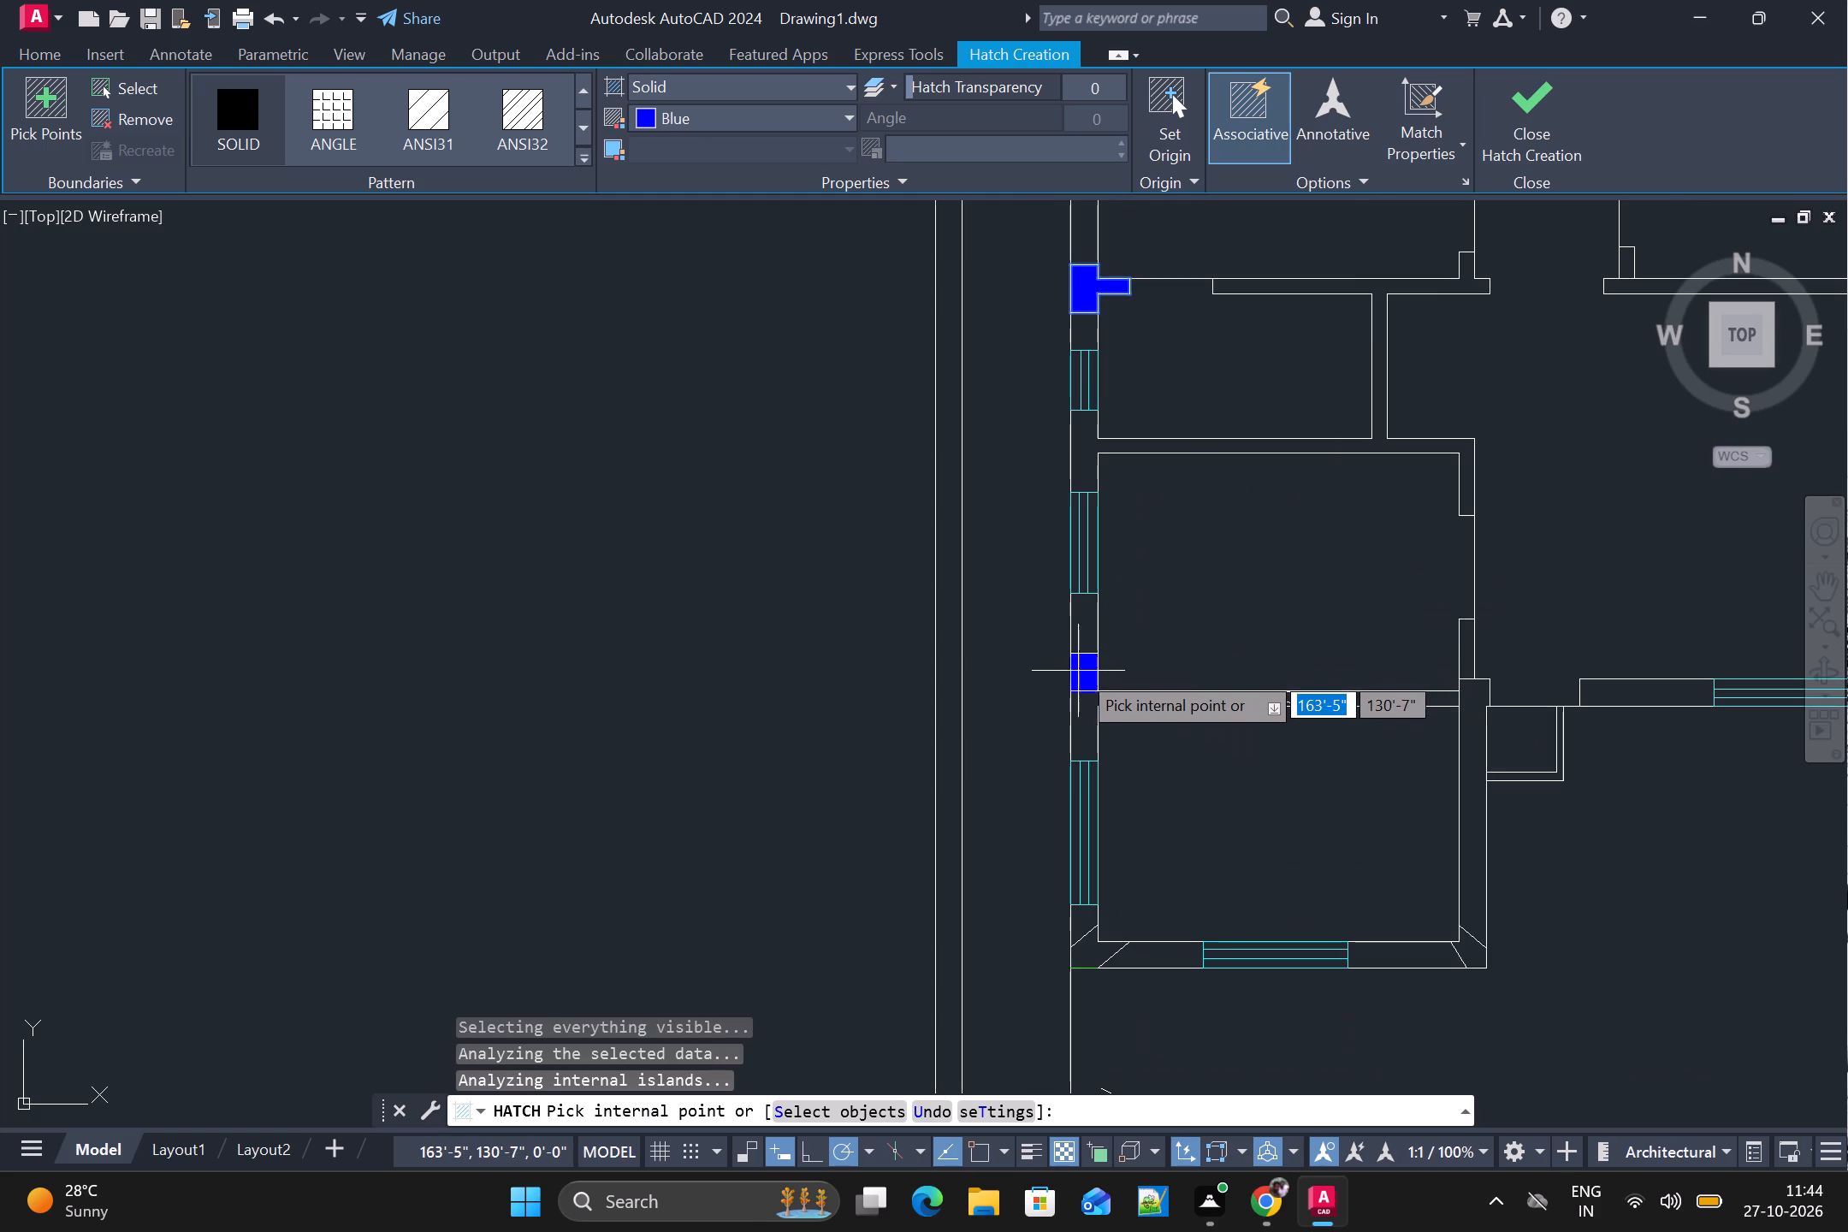
pyautogui.keyDown('alt'); pyautogui.click(1080, 674); pyautogui.keyUp('alt')
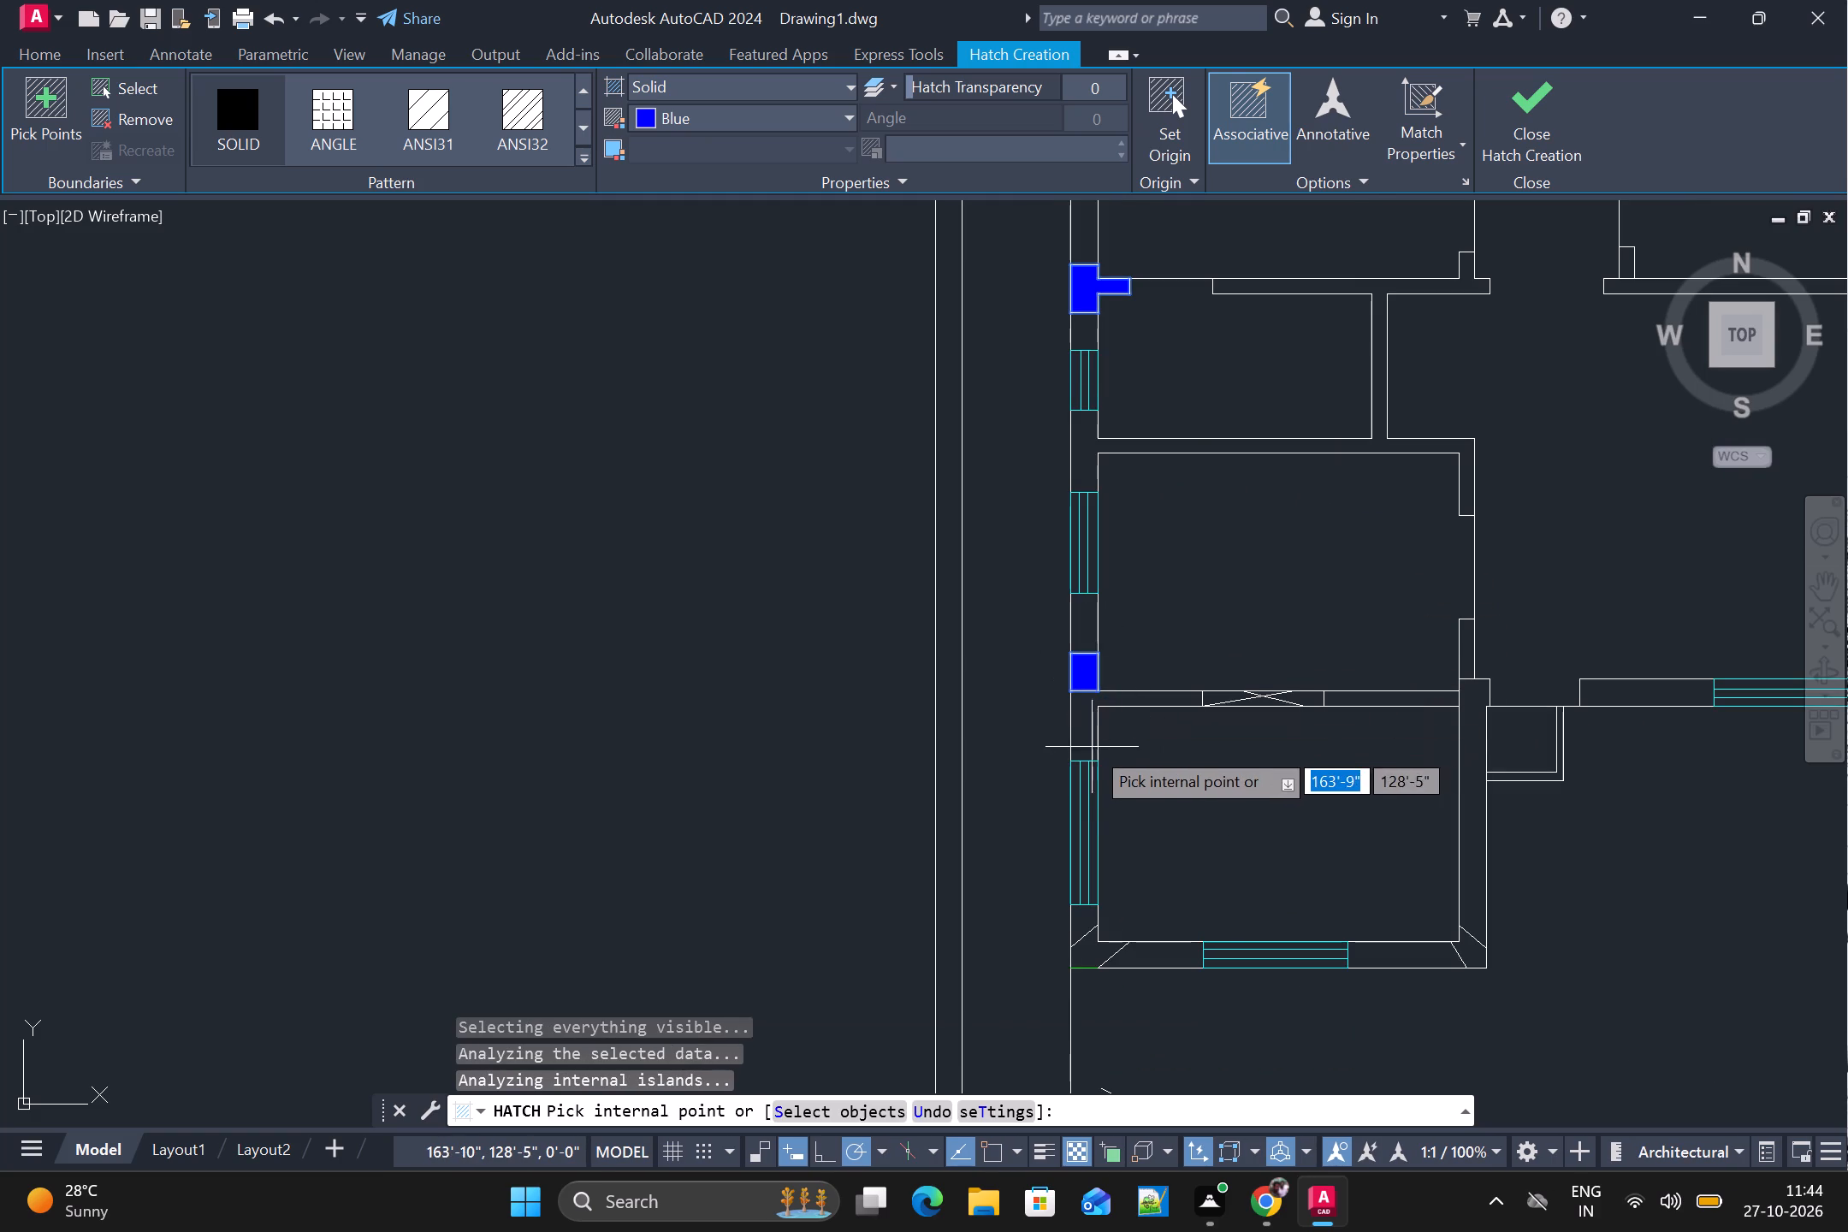
pyautogui.keyDown('alt'); pyautogui.scroll(-1, 1095, 791); pyautogui.keyUp('alt')
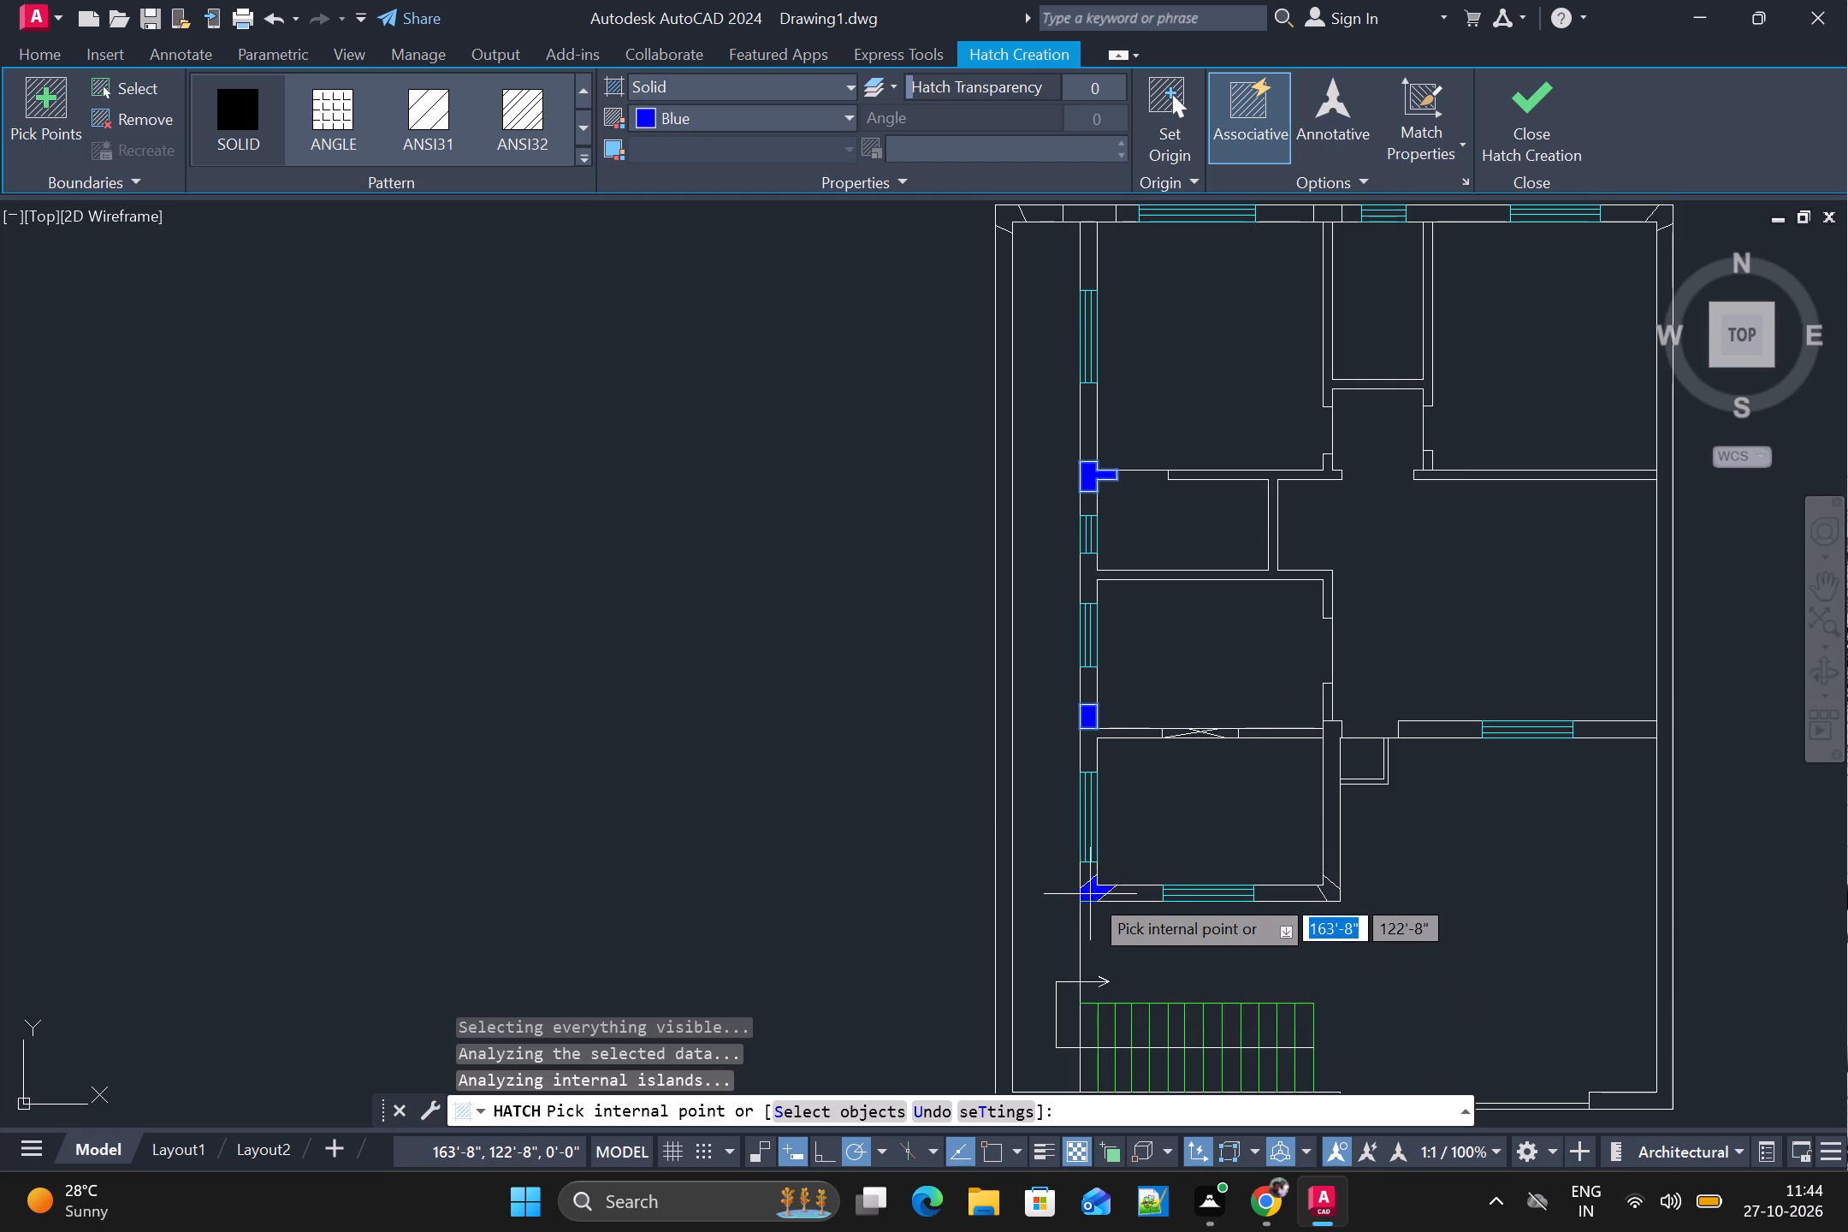
pyautogui.keyDown('alt'); pyautogui.click(1090, 894); pyautogui.keyUp('alt')
pyautogui.keyDown('alt'); pyautogui.click(1327, 893); pyautogui.keyUp('alt')
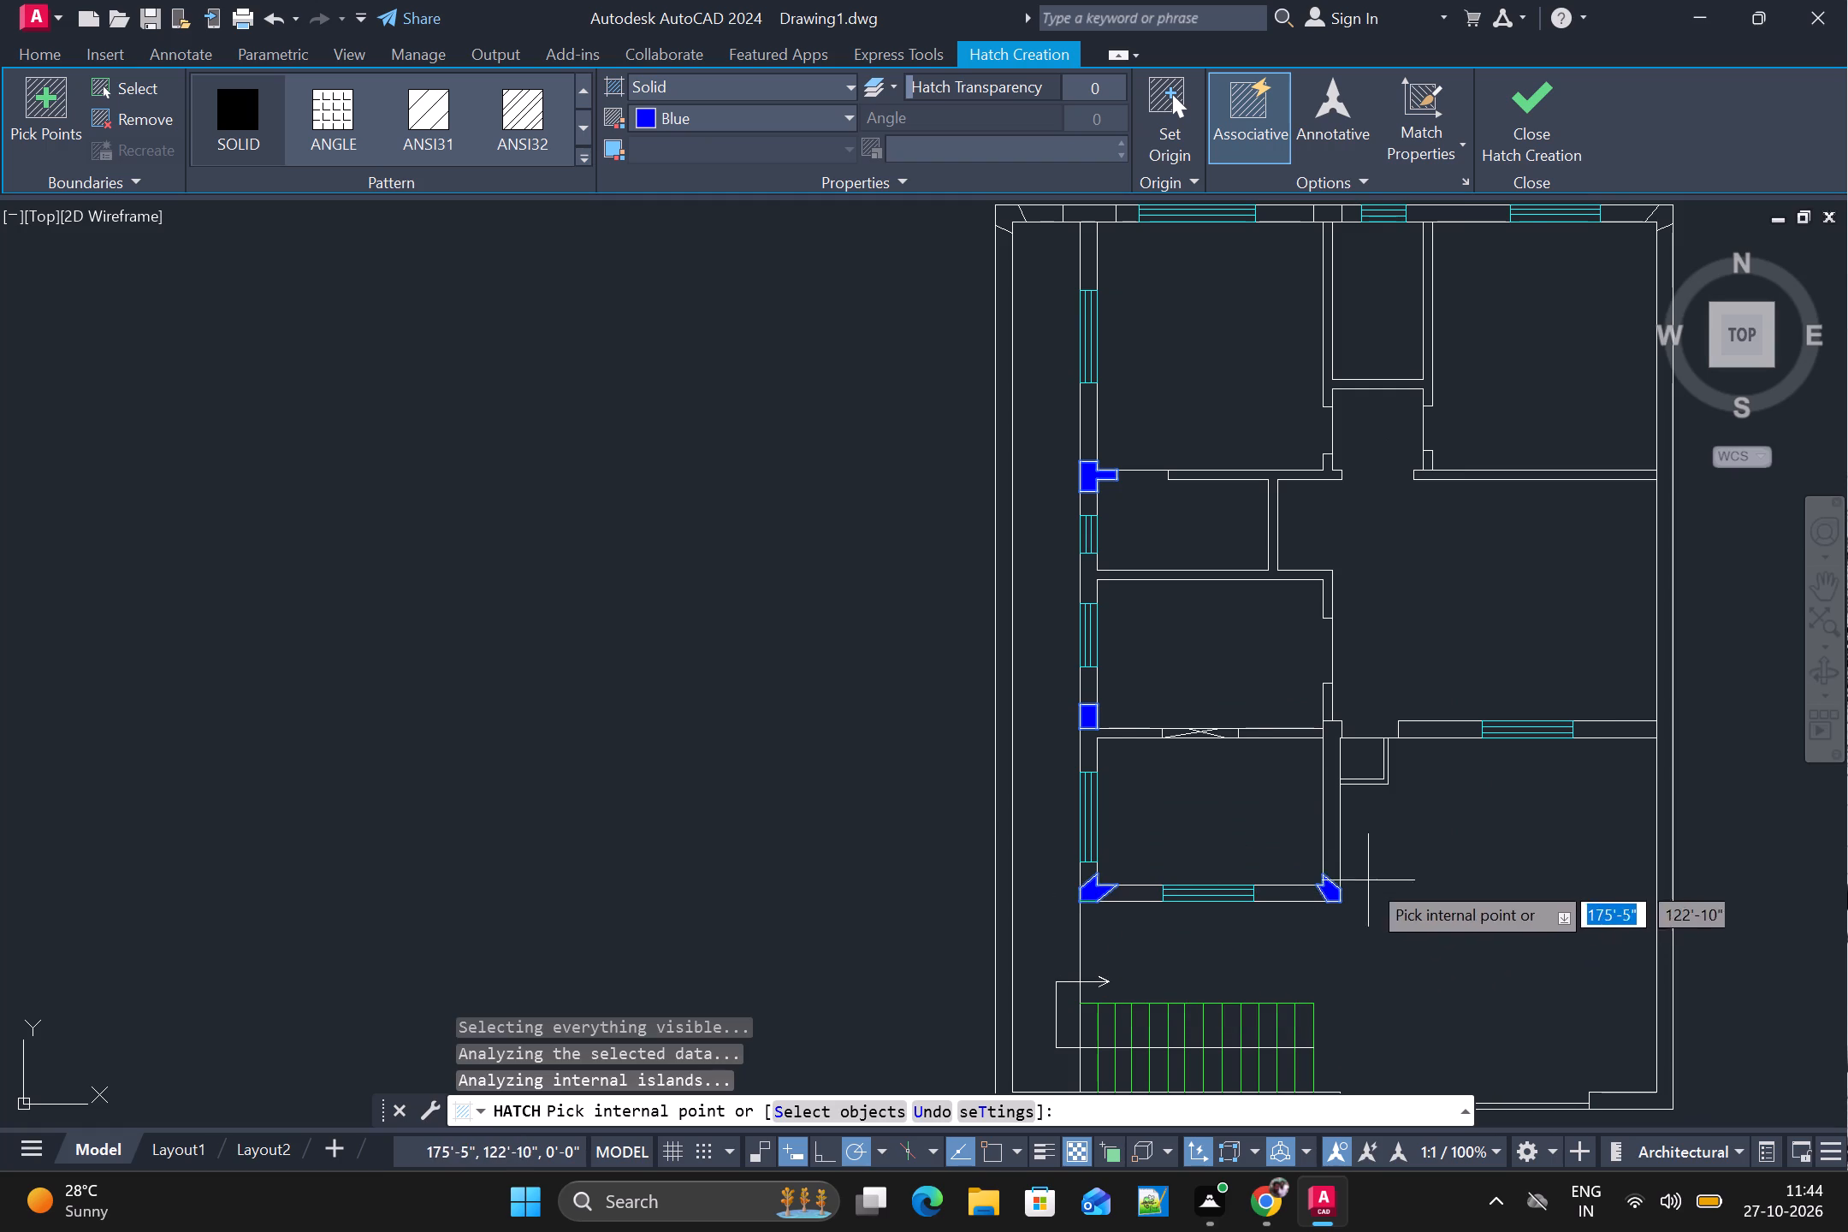
# Add solid blue hatches to the north wall's northeast and northwest corners and its two intermediate column areas.
pyautogui.keyDown('alt'); pyautogui.scroll(-1, 1514, 776); pyautogui.keyUp('alt')
pyautogui.keyDown('alt'); pyautogui.moveTo(1531, 784); pyautogui.dragTo(1452, 850, button='middle'); pyautogui.keyUp('alt')
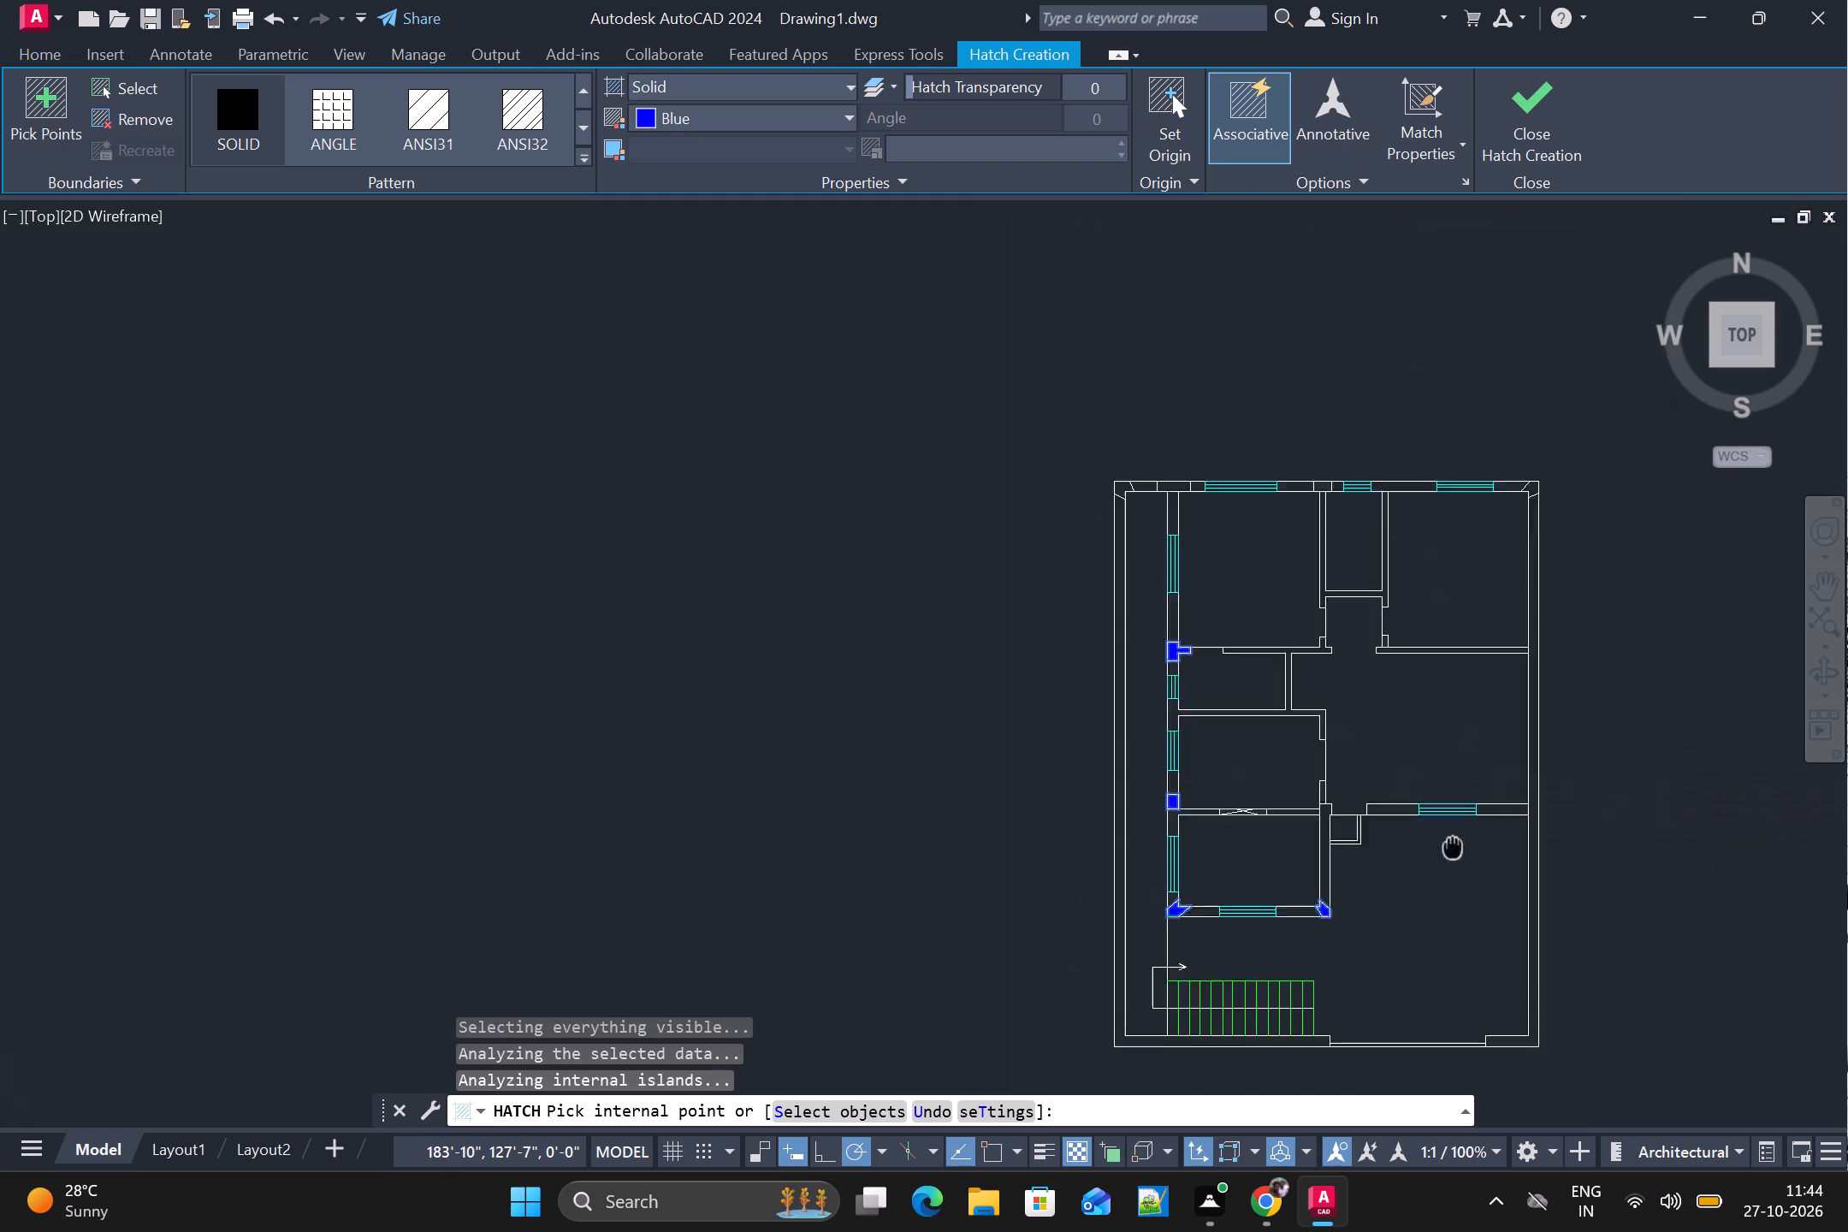
pyautogui.keyDown('alt'); pyautogui.moveTo(1452, 850); pyautogui.dragTo(1429, 868, button='middle'); pyautogui.keyUp('alt')
pyautogui.keyDown('alt'); pyautogui.scroll(2, 1526, 829); pyautogui.keyUp('alt')
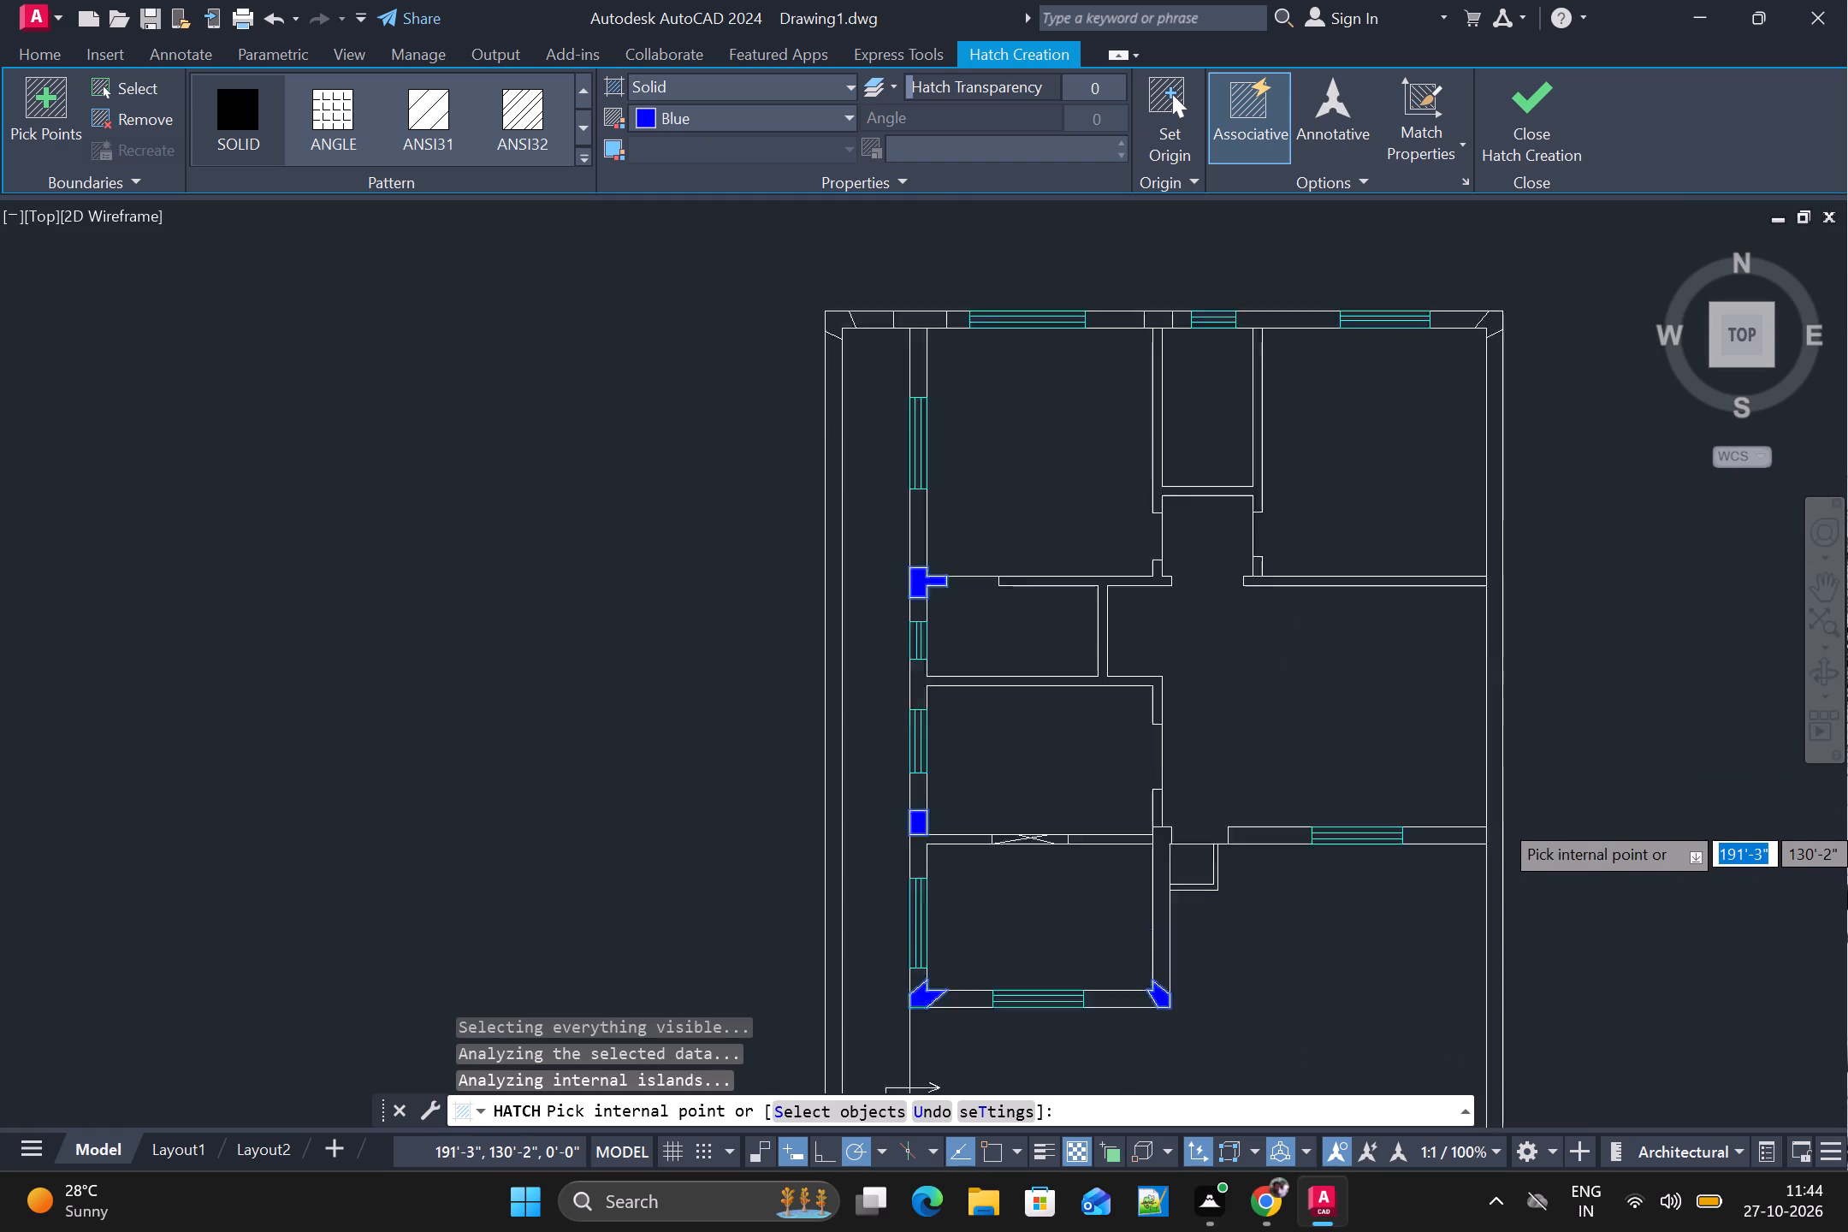
pyautogui.keyDown('alt'); pyautogui.scroll(-2, 1655, 821); pyautogui.keyUp('alt')
pyautogui.keyDown('alt'); pyautogui.scroll(2, 1555, 495); pyautogui.keyUp('alt')
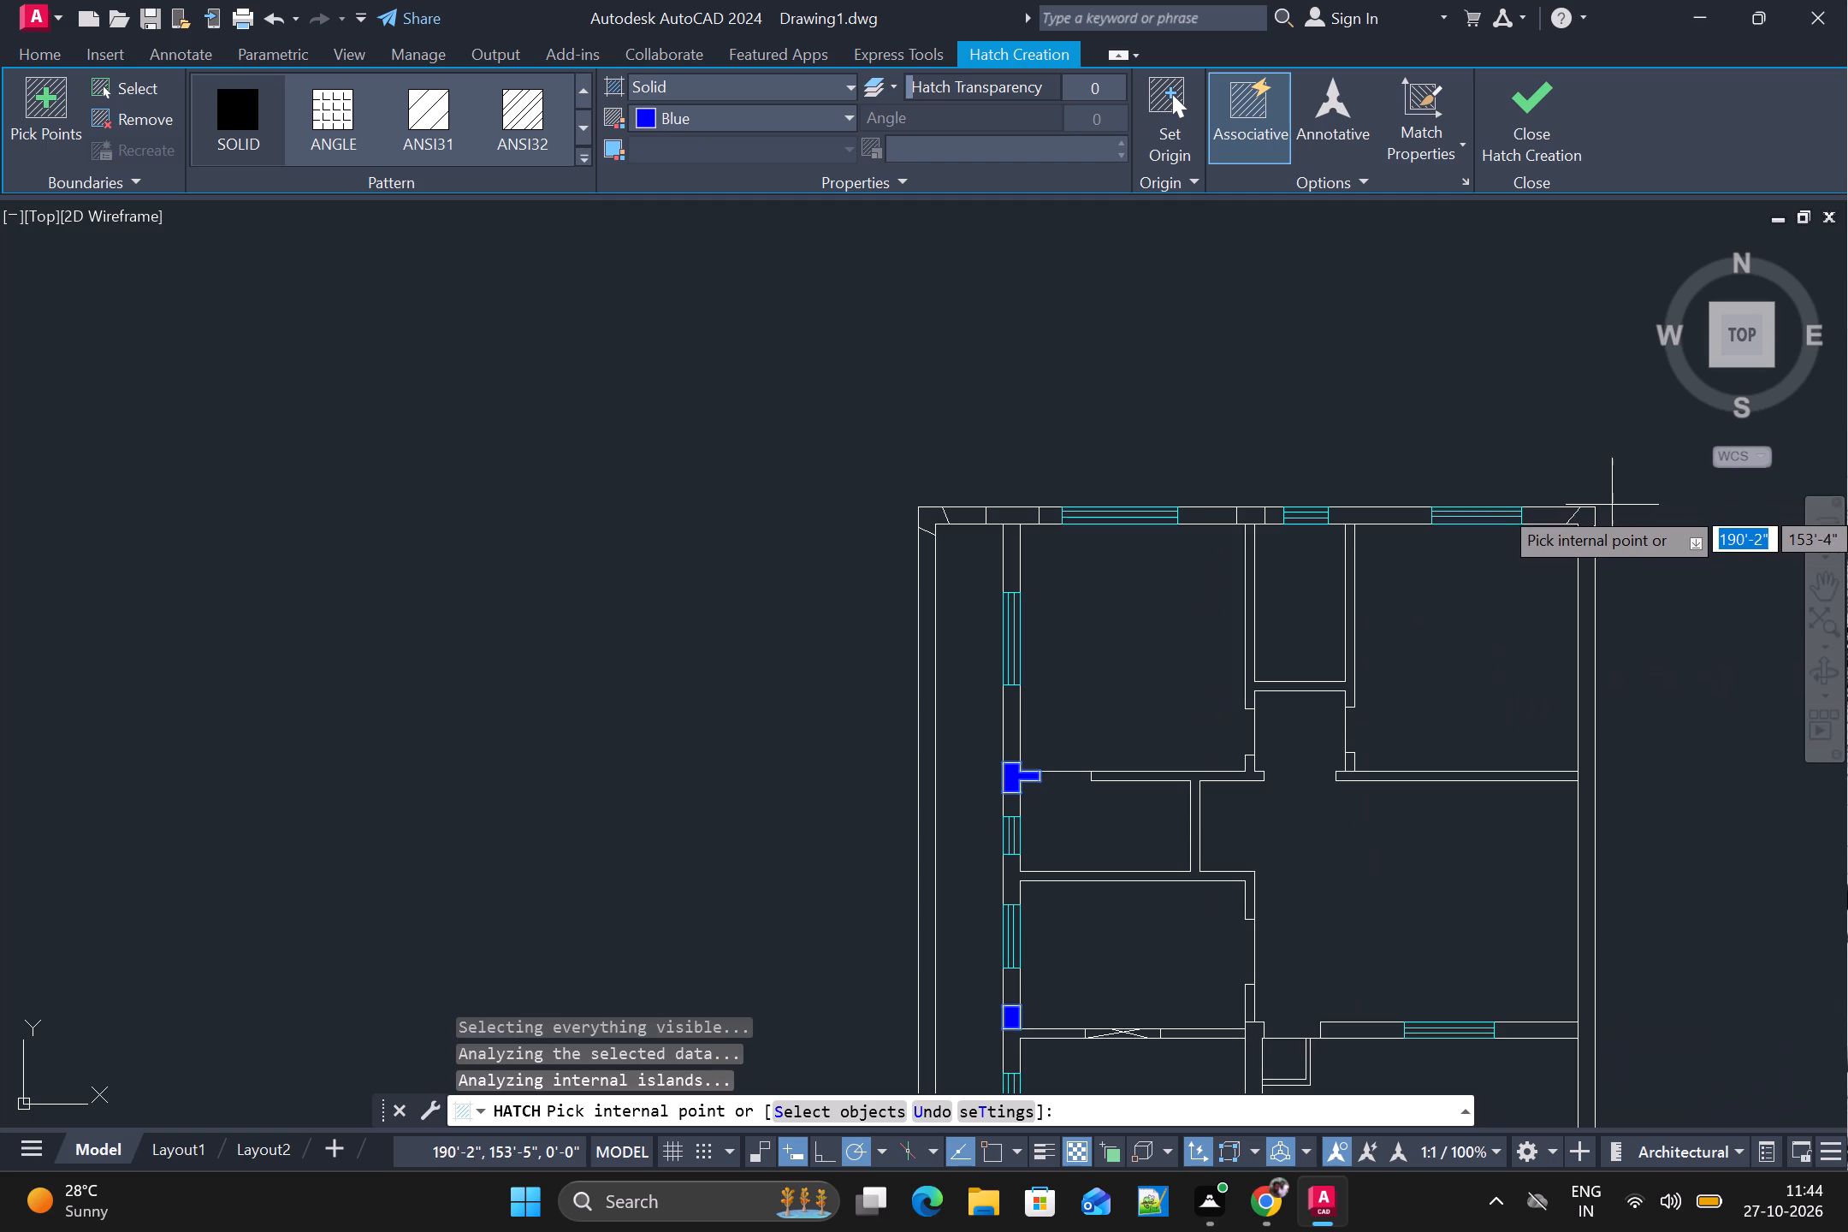
pyautogui.keyDown('alt'); pyautogui.click(1588, 518); pyautogui.keyUp('alt')
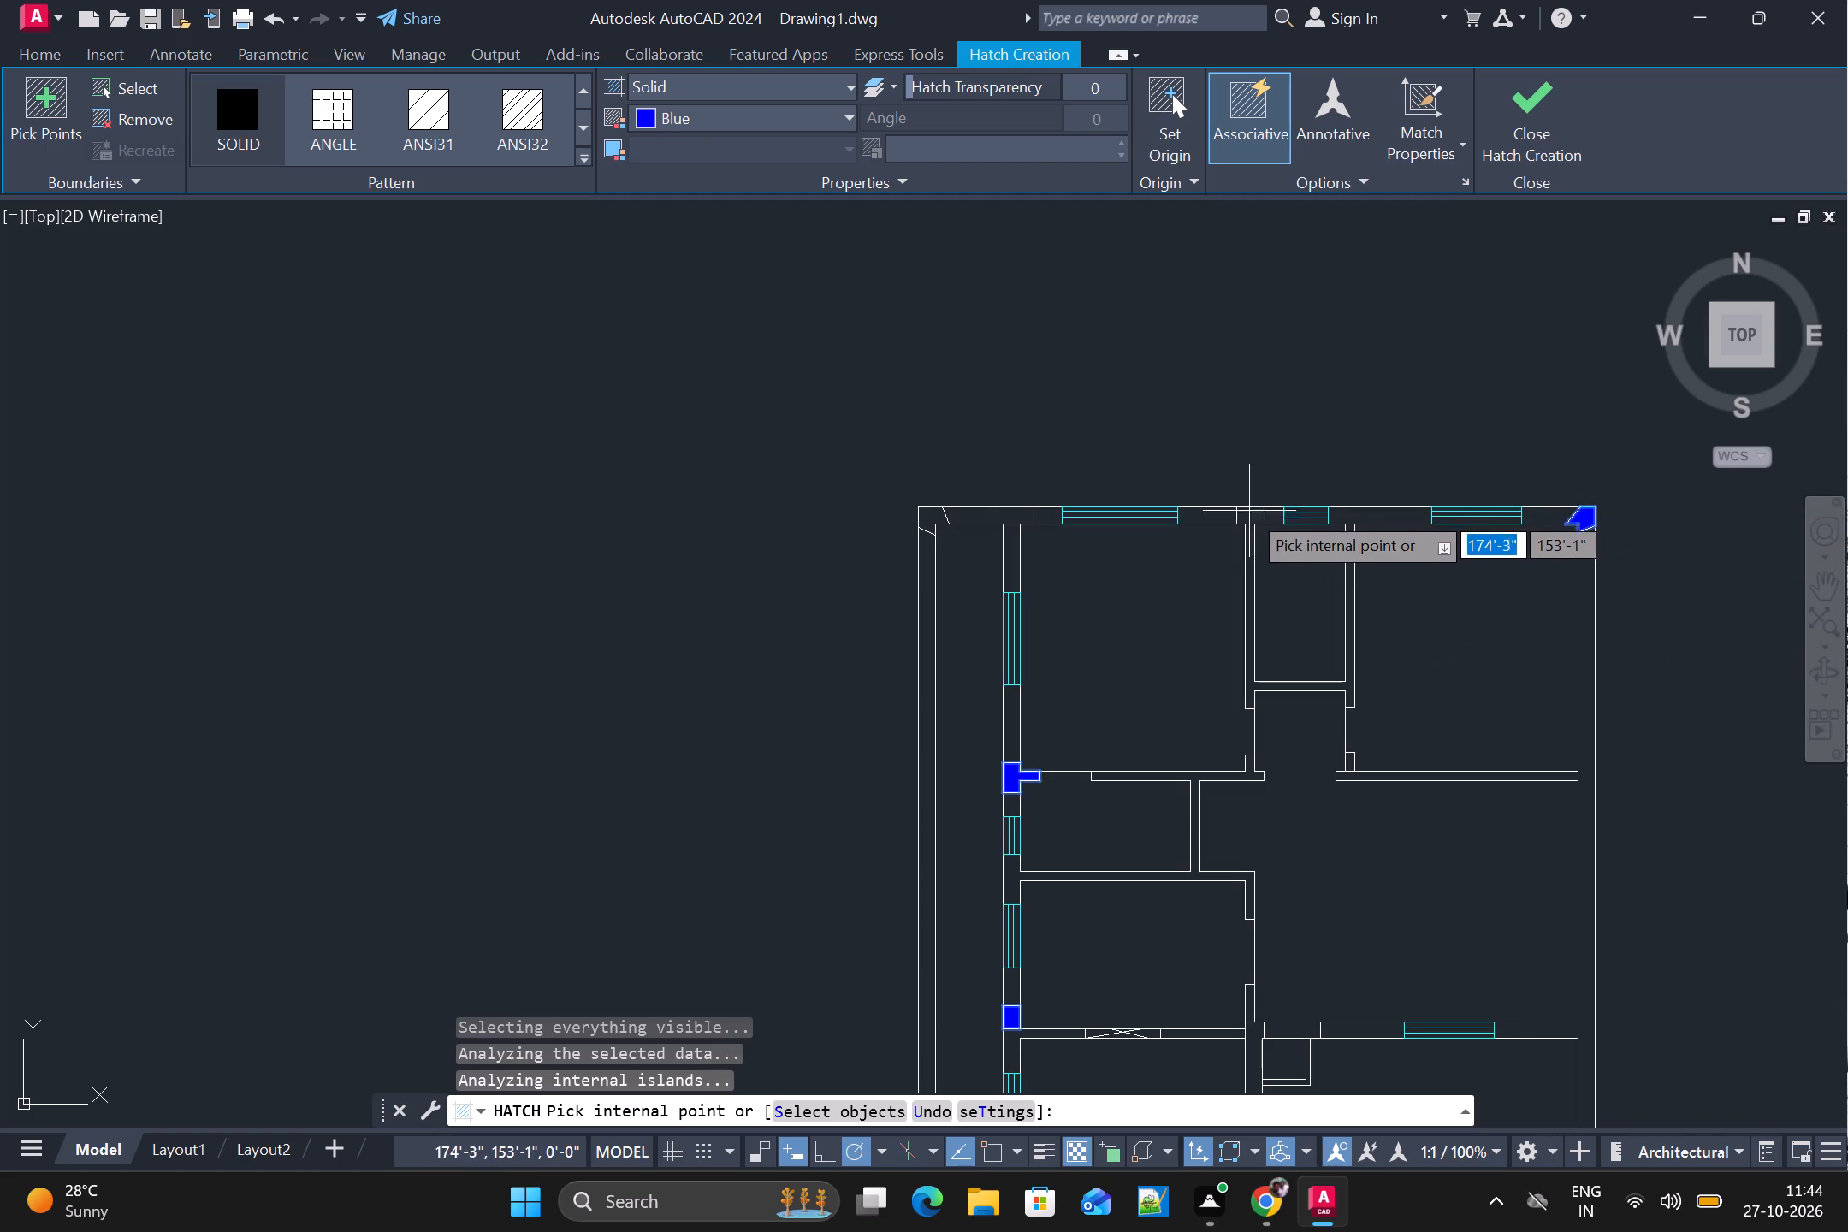
pyautogui.keyDown('alt'); pyautogui.click(1249, 513); pyautogui.keyUp('alt')
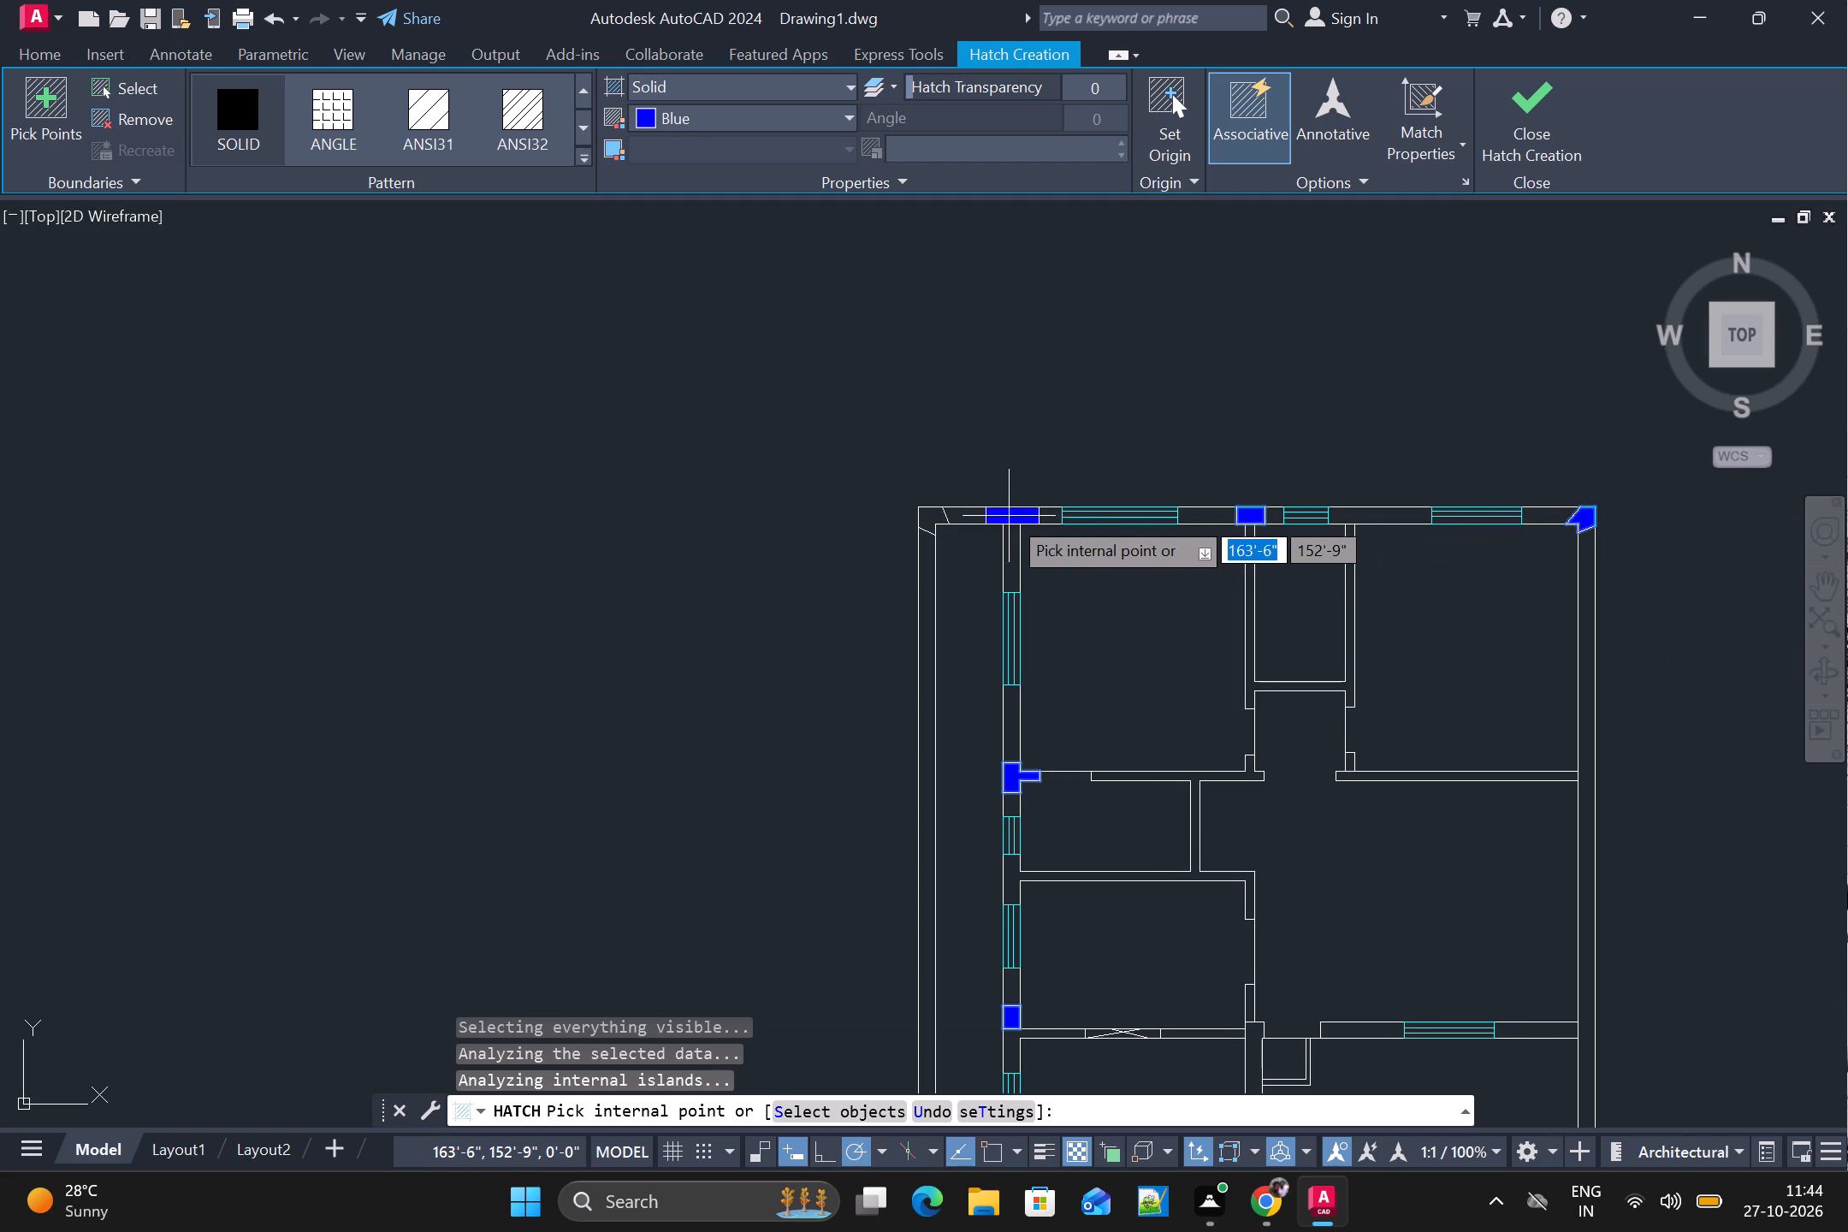
pyautogui.keyDown('alt'); pyautogui.click(1009, 516); pyautogui.keyUp('alt')
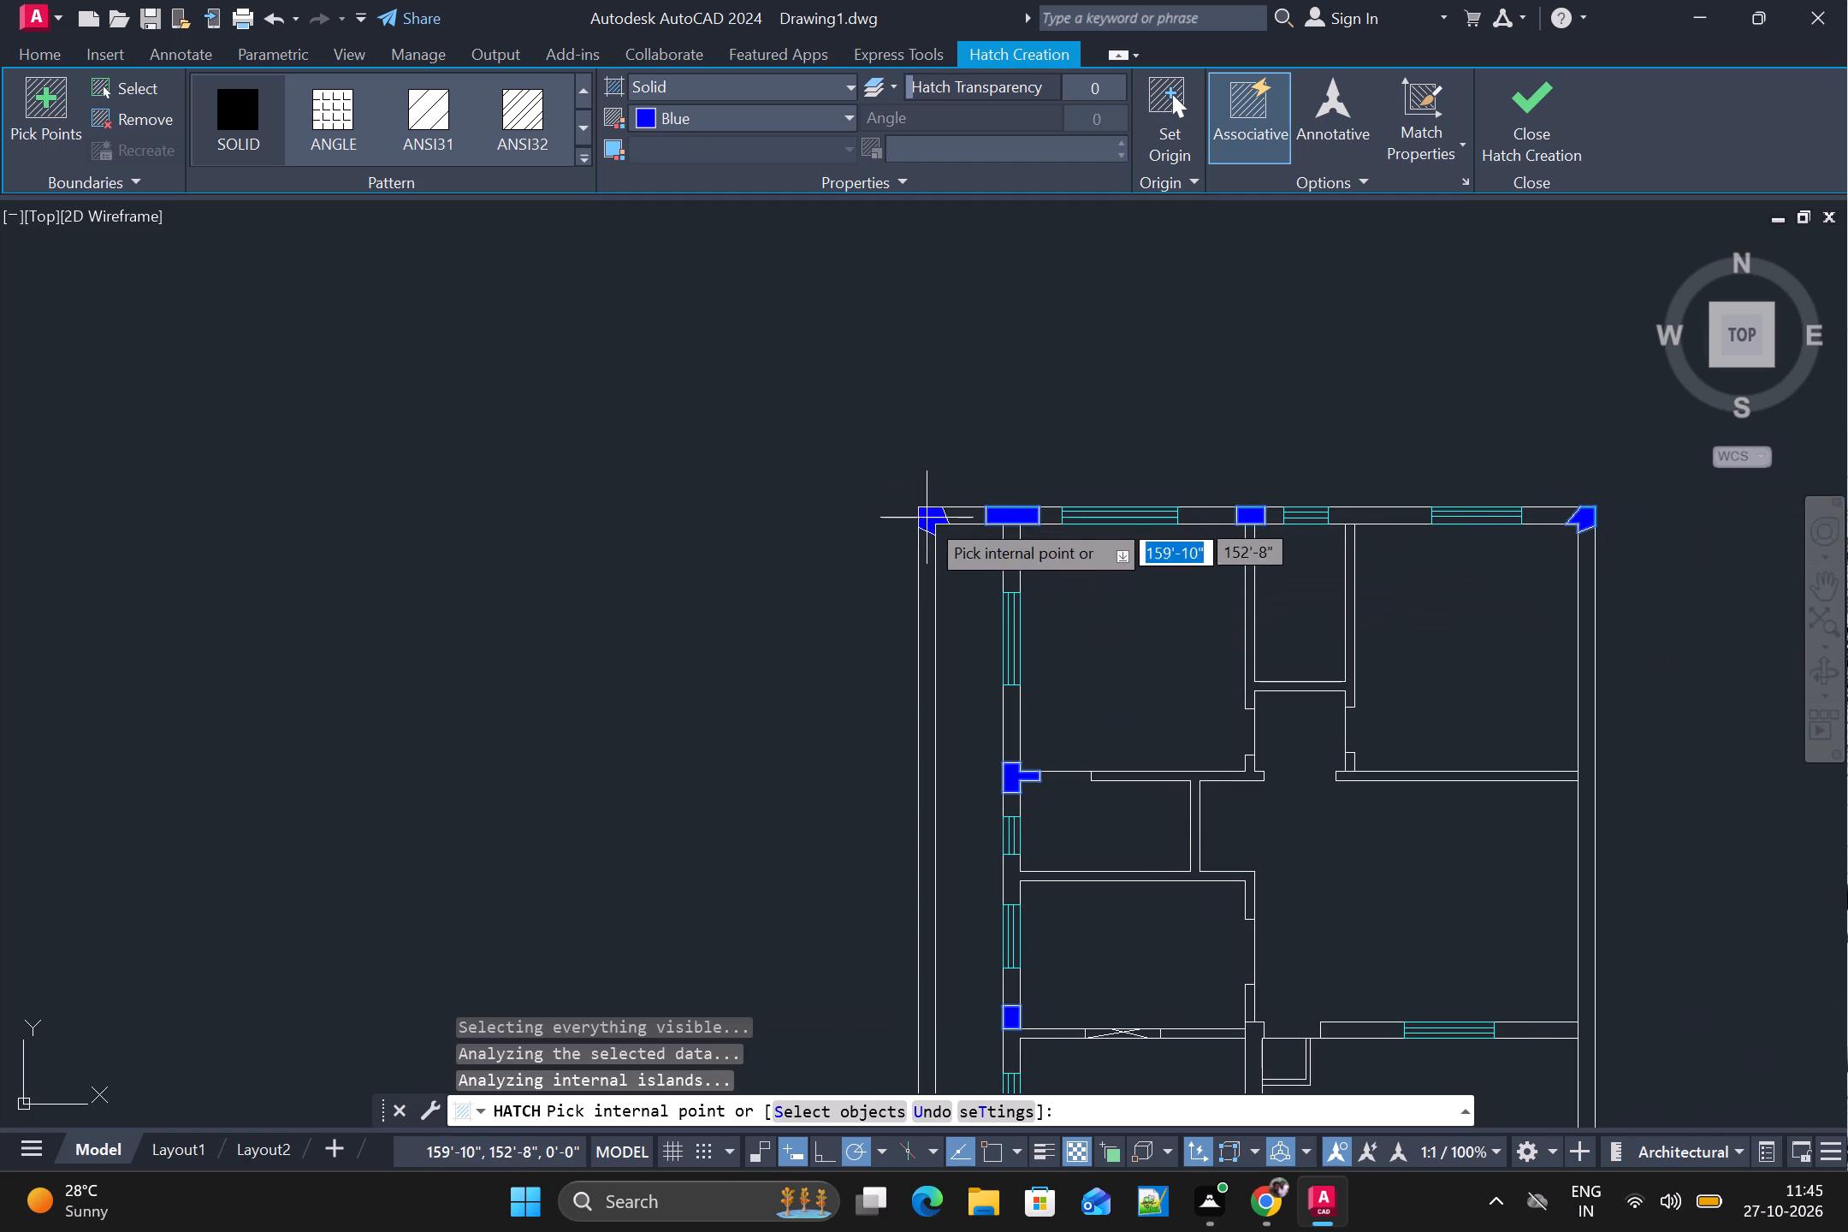
pyautogui.keyDown('alt'); pyautogui.click(927, 519); pyautogui.keyUp('alt')
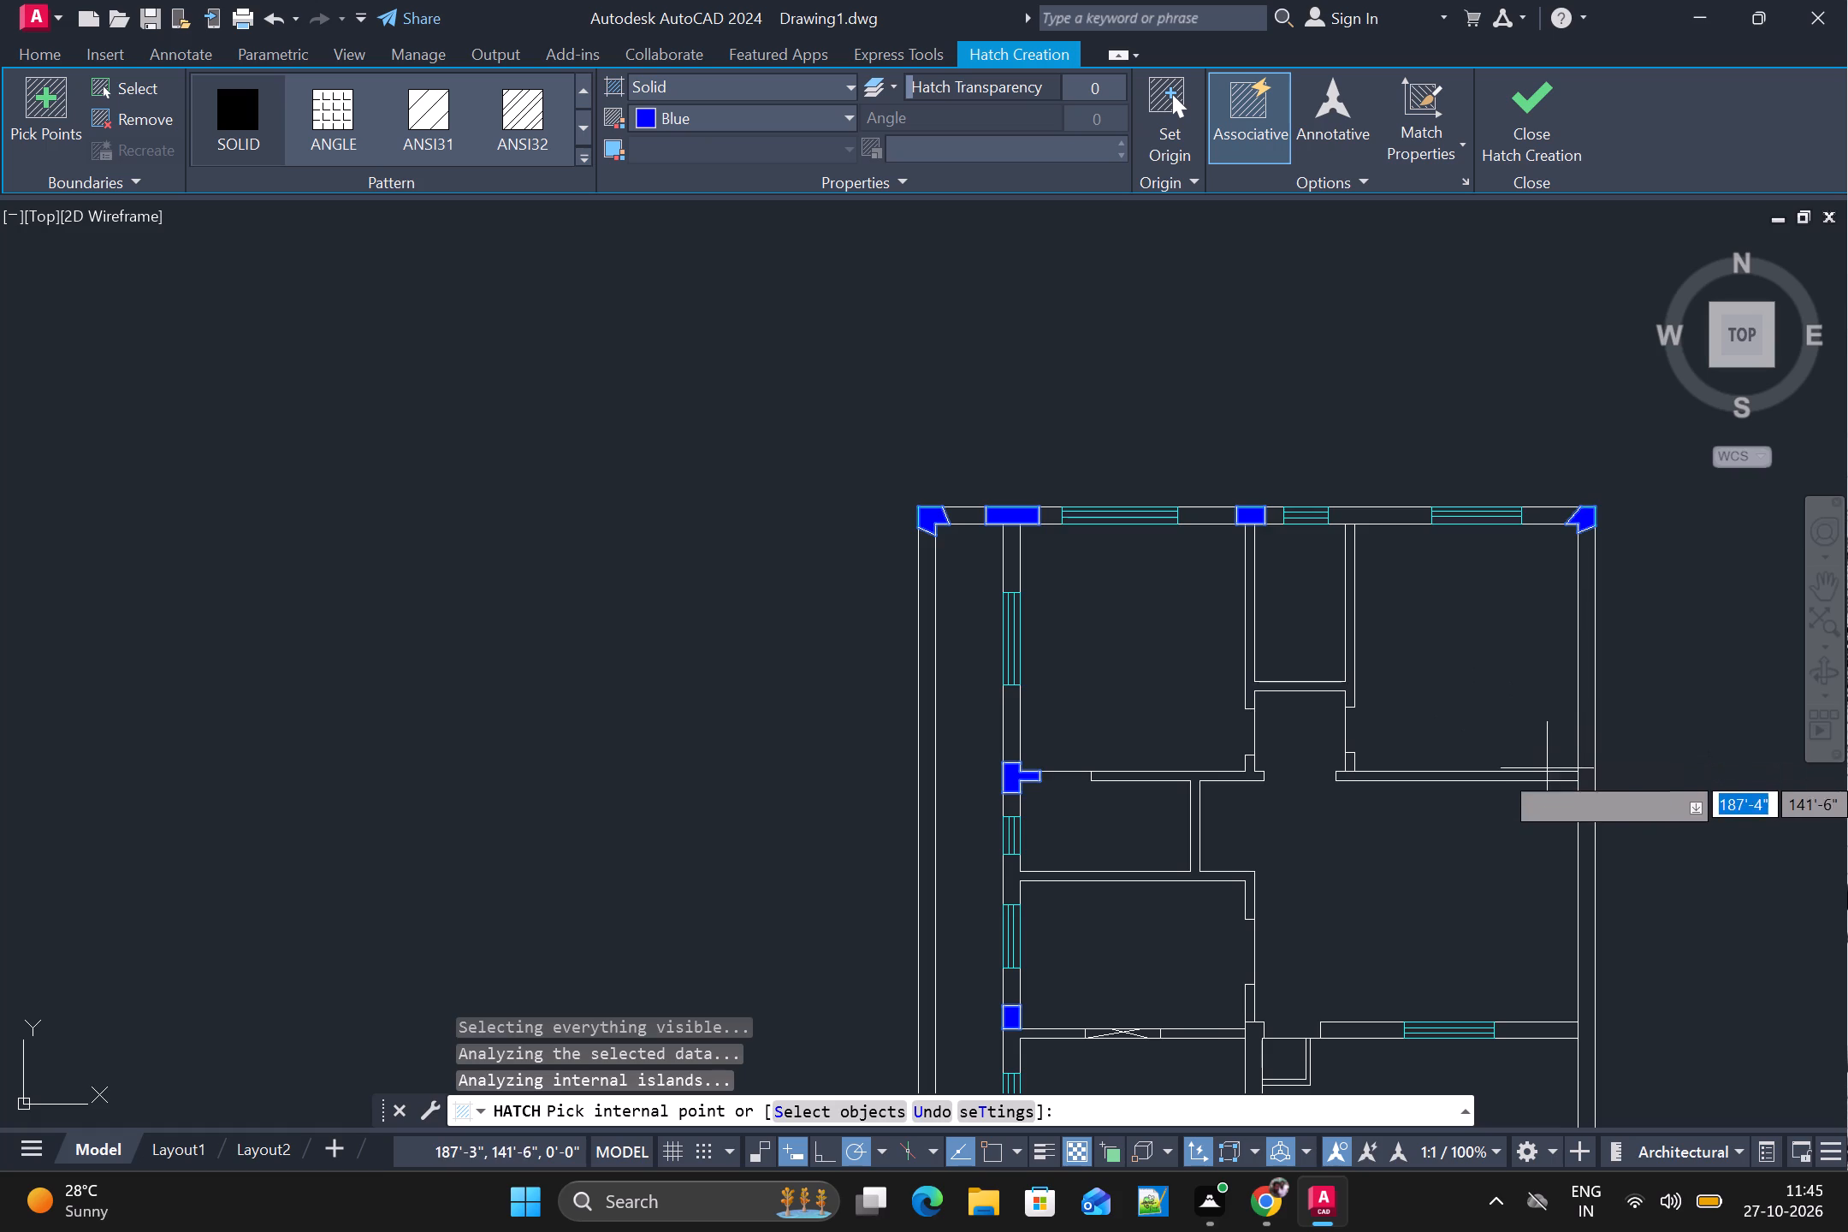
pyautogui.keyDown('alt'); pyautogui.scroll(-2, 1556, 779); pyautogui.keyUp('alt')
pyautogui.keyDown('alt'); pyautogui.moveTo(1531, 914); pyautogui.dragTo(1418, 723, button='middle'); pyautogui.keyUp('alt')
pyautogui.keyDown('alt'); pyautogui.scroll(2, 1464, 718); pyautogui.keyUp('alt')
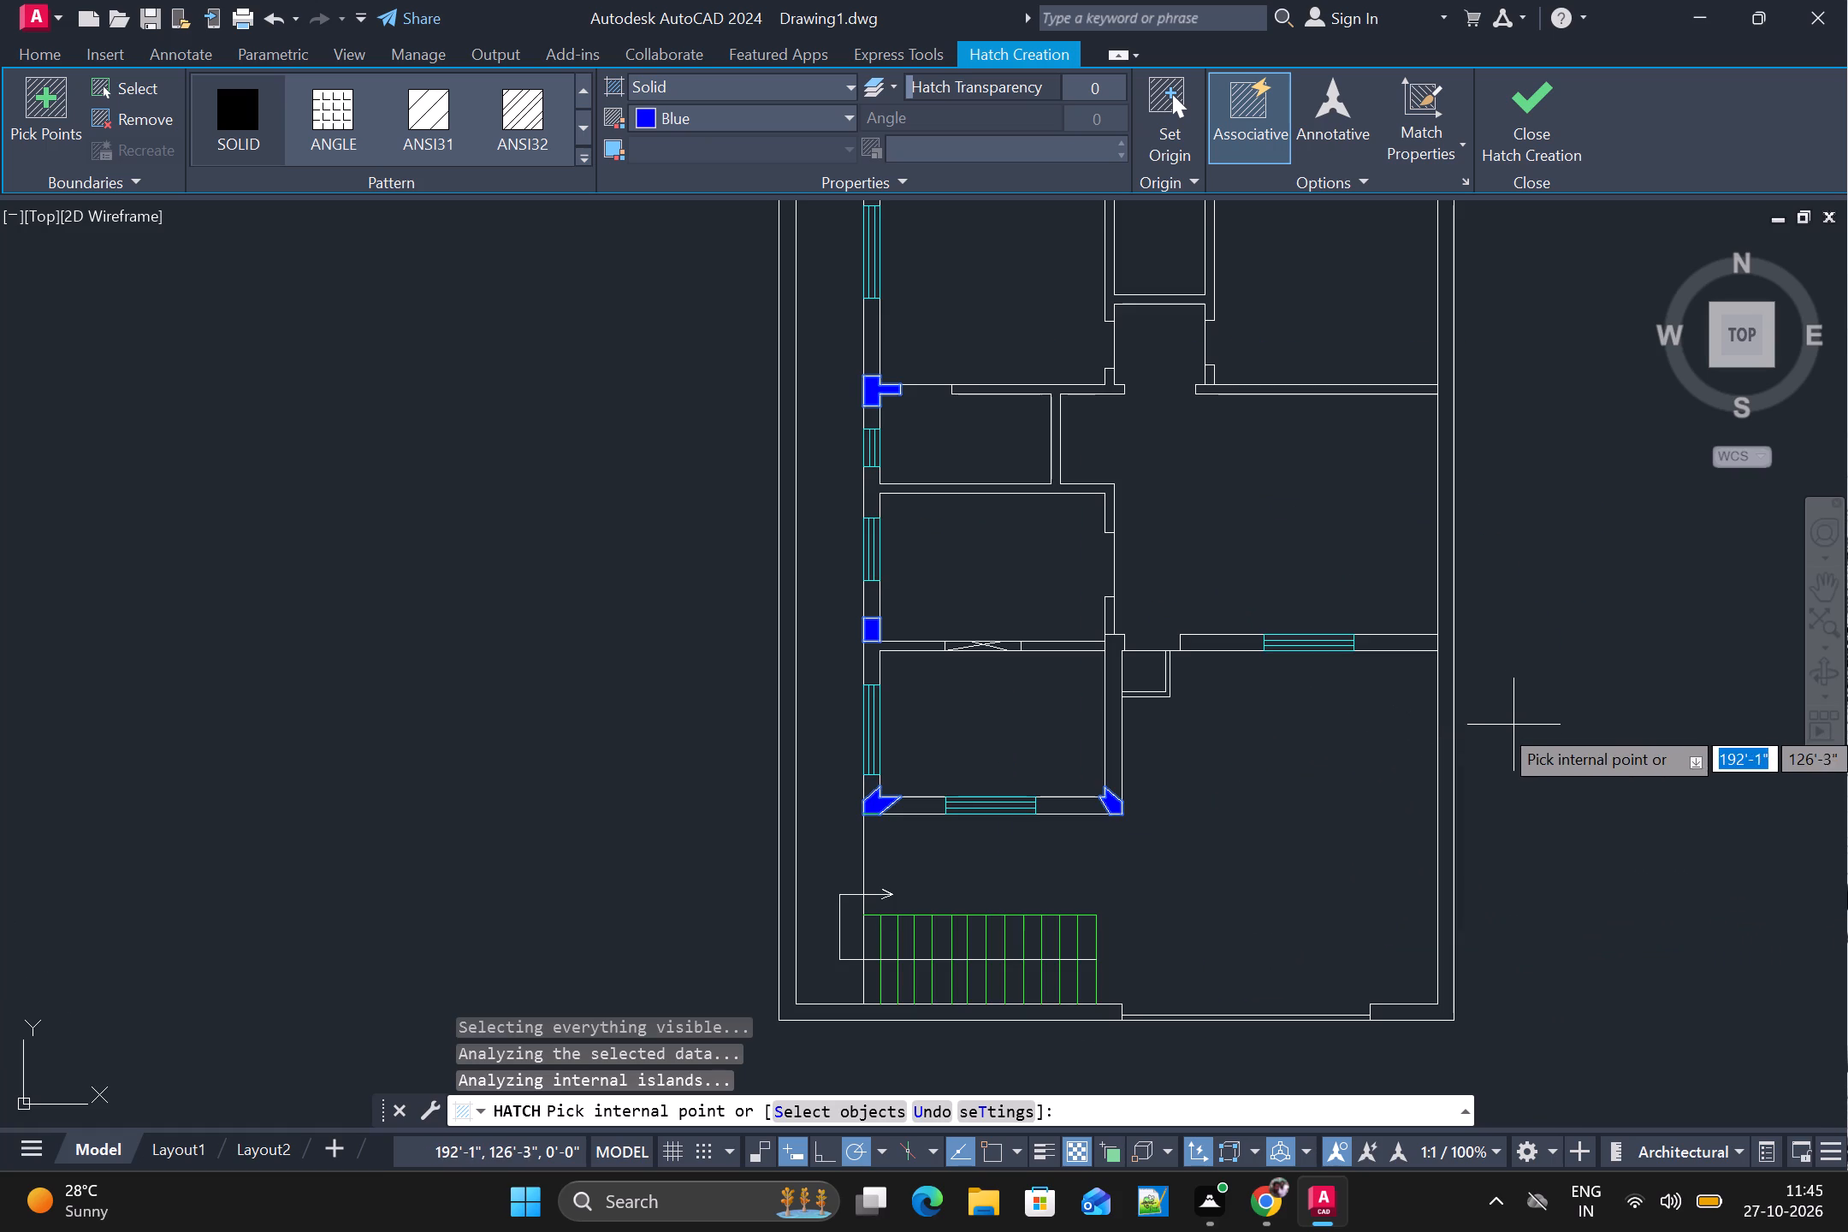
pyautogui.press('Escape')
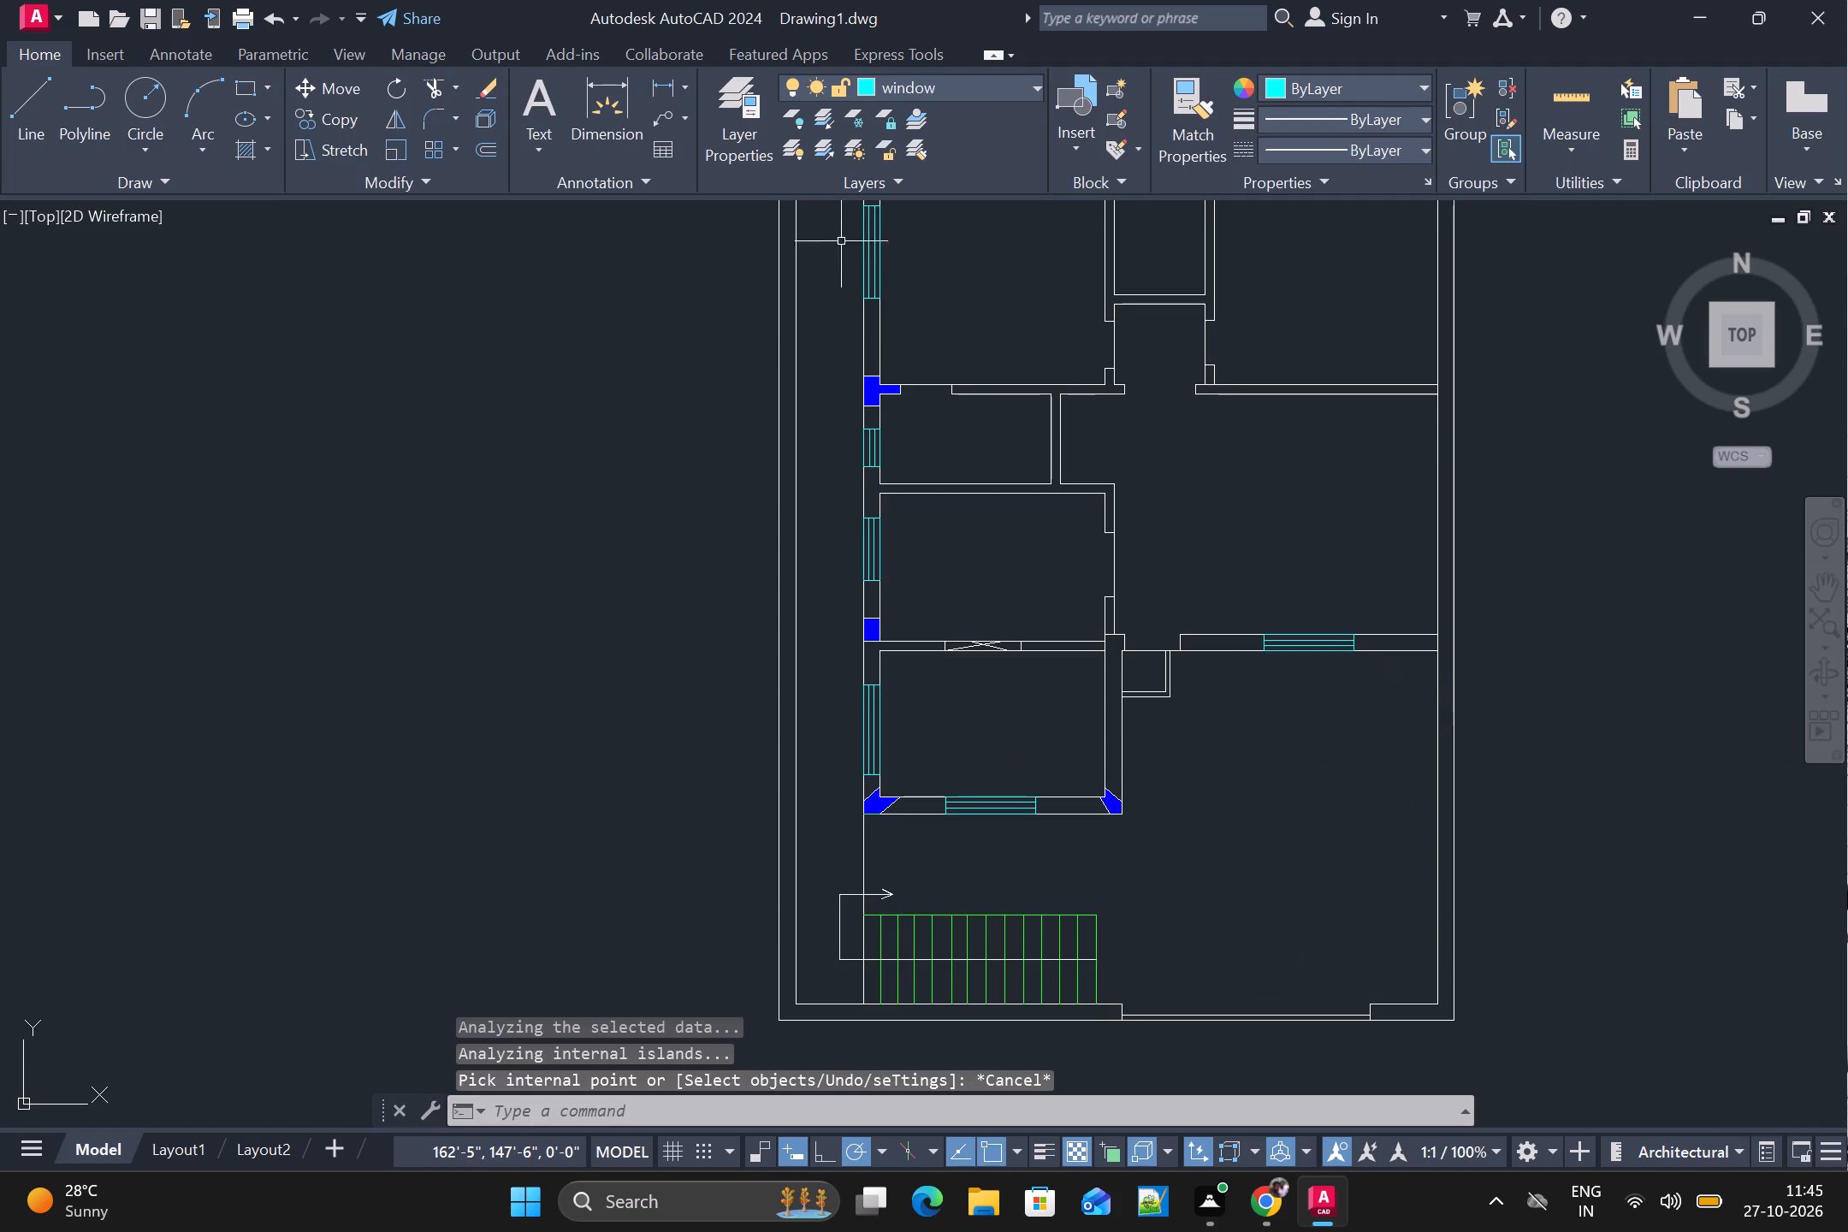
# On layer 0, outline a column in the east wall with two short crosslines, just north of the windowed partition's north face.
pyautogui.keyDown('alt'); pyautogui.click(976, 77); pyautogui.keyUp('alt')
pyautogui.keyDown('alt'); pyautogui.click(935, 120); pyautogui.keyUp('alt')
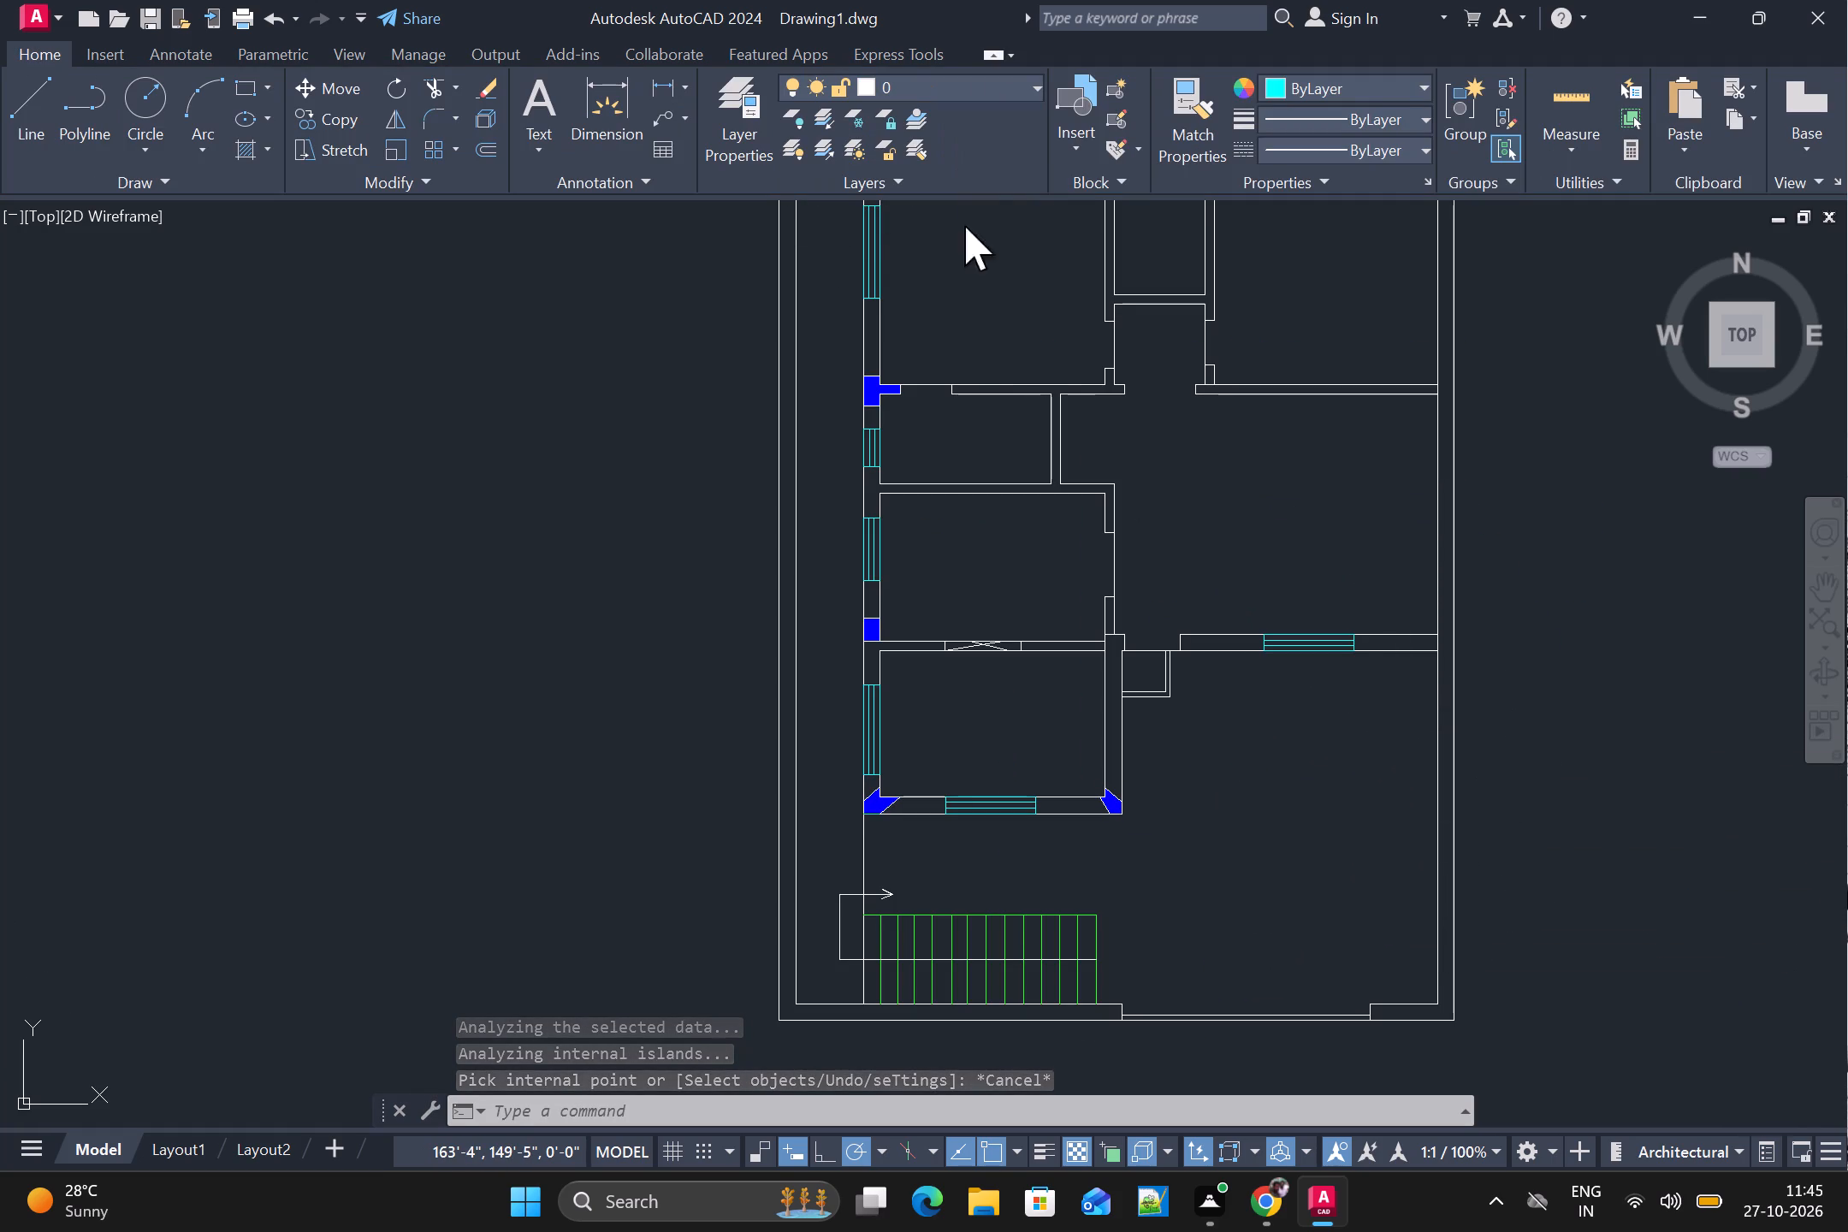
pyautogui.write('l')
pyautogui.press('space')
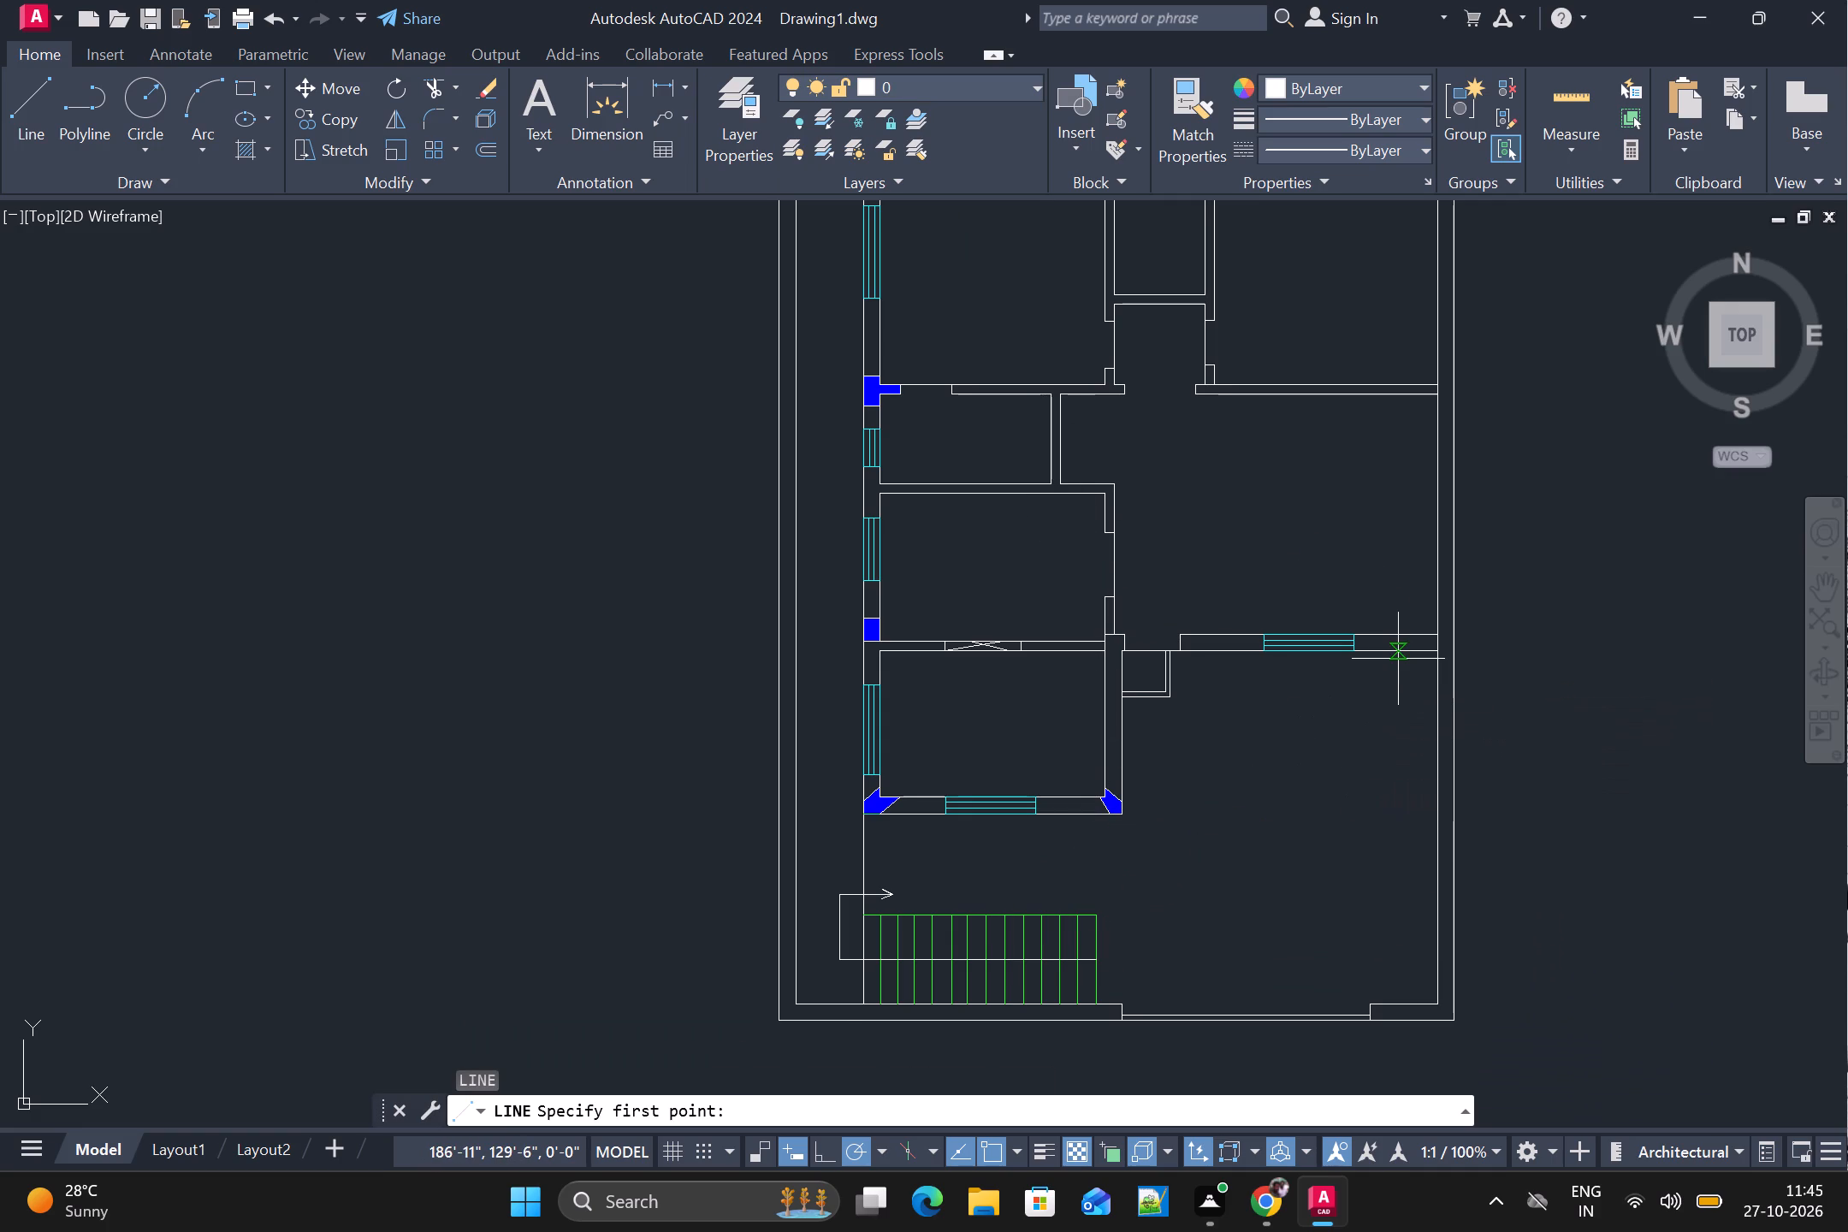
pyautogui.keyDown('alt'); pyautogui.click(1436, 610); pyautogui.keyUp('alt')
pyautogui.keyDown('alt'); pyautogui.click(1462, 612); pyautogui.keyUp('alt')
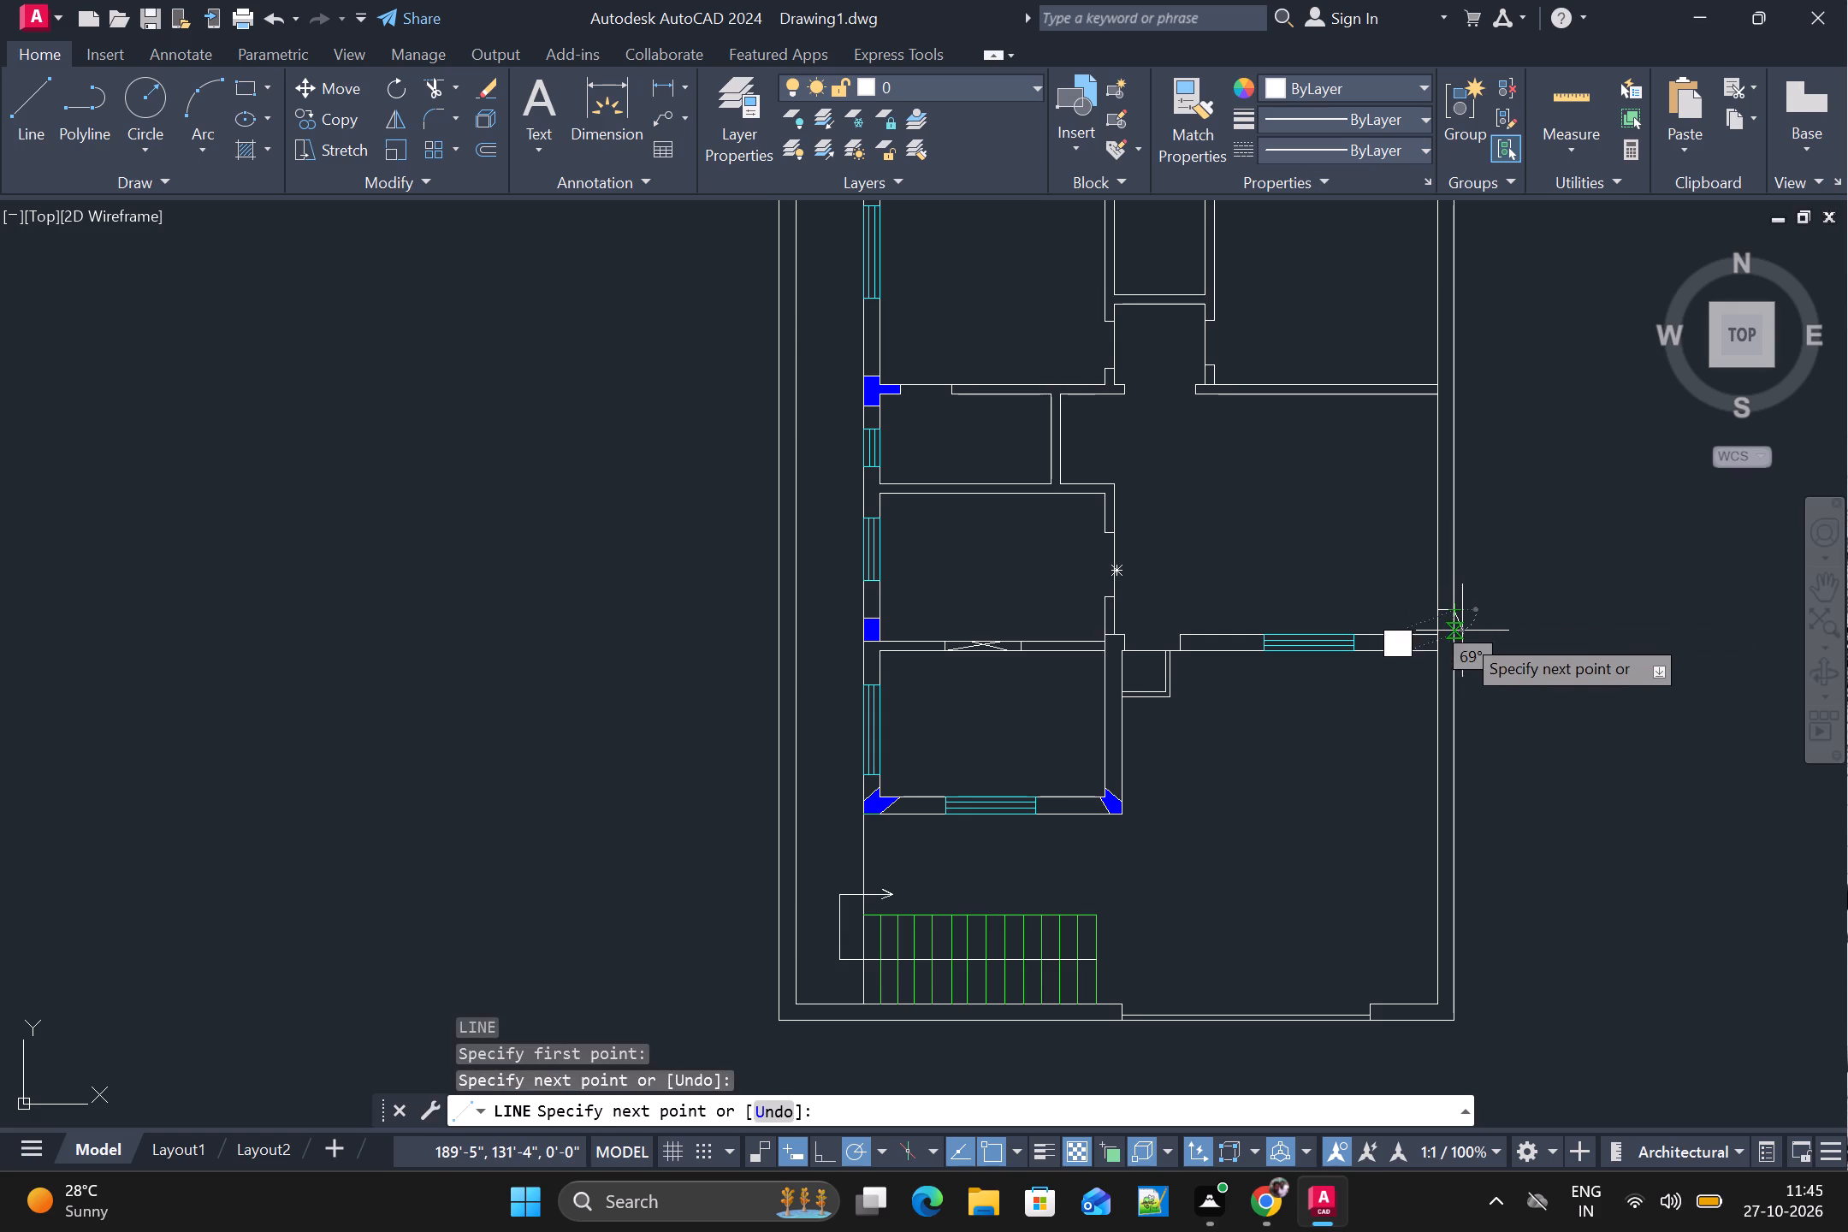
pyautogui.press('space')
pyautogui.press('space')
pyautogui.keyDown('alt'); pyautogui.scroll(2, 1432, 626); pyautogui.keyUp('alt')
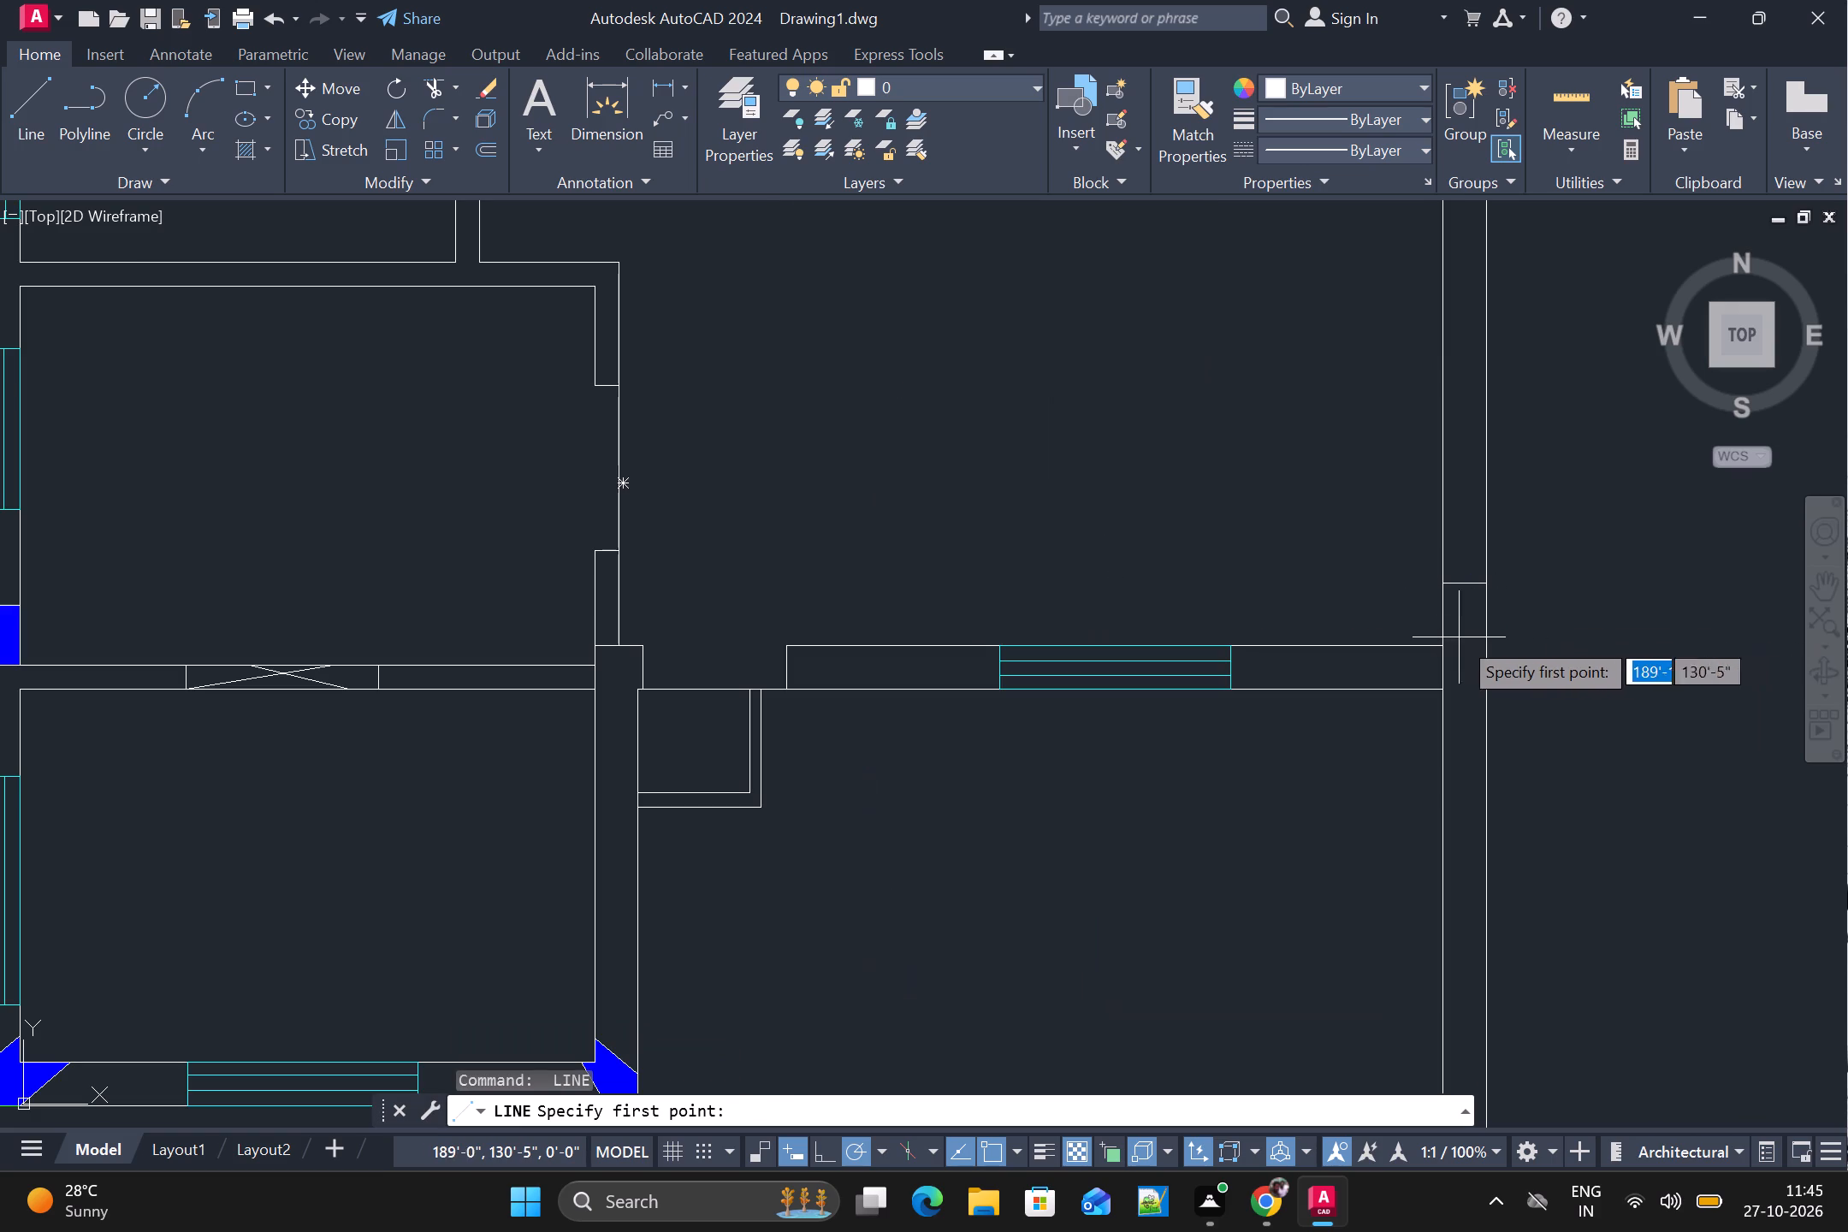
pyautogui.keyDown('alt'); pyautogui.click(1447, 637); pyautogui.keyUp('alt')
pyautogui.keyDown('alt'); pyautogui.click(1491, 638); pyautogui.keyUp('alt')
pyautogui.press('space')
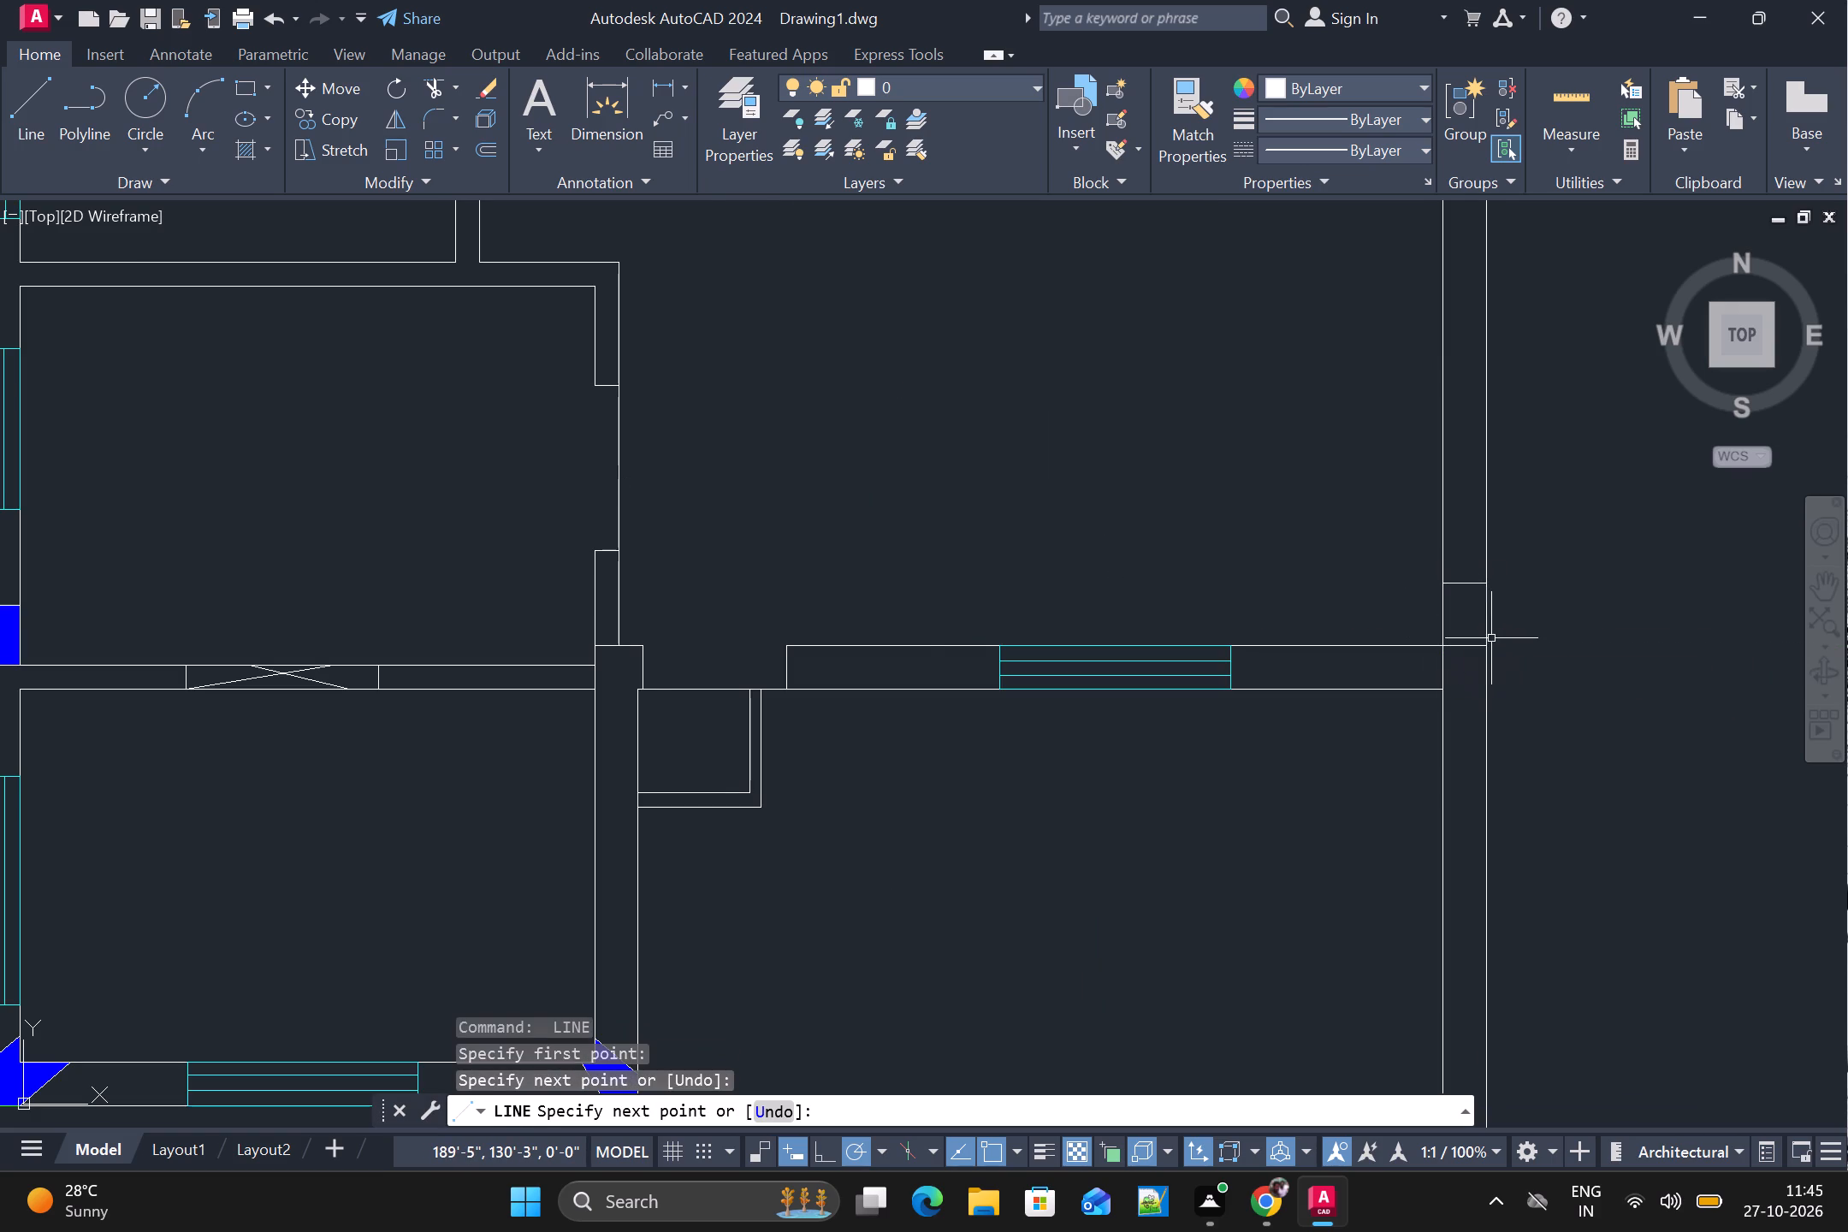
pyautogui.keyDown('alt'); pyautogui.scroll(-2, 1491, 638); pyautogui.keyUp('alt')
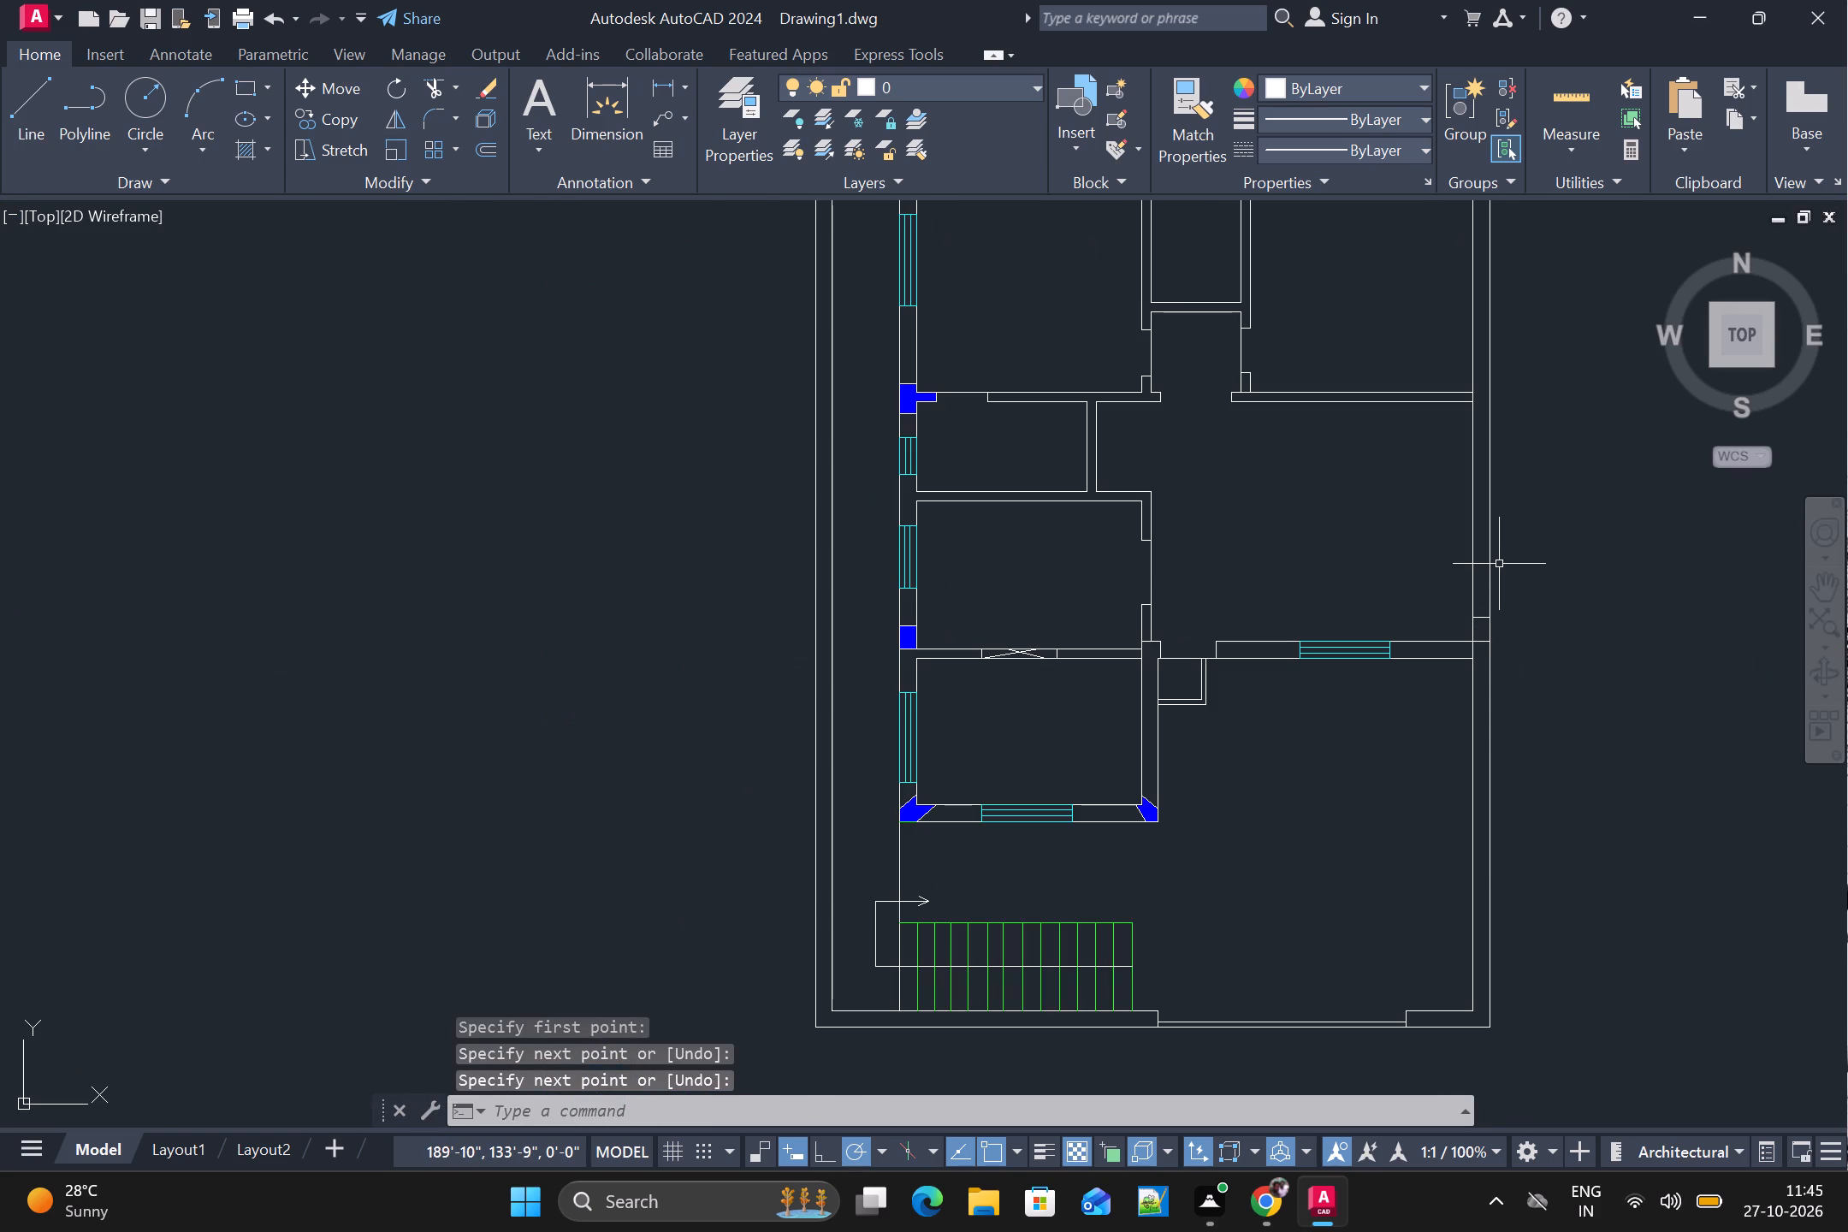
# Outline a second east-wall column with two short crosslines where the northeast room's south partition meets the wall.
pyautogui.keyDown('alt'); pyautogui.moveTo(1488, 475); pyautogui.dragTo(1424, 636, button='middle'); pyautogui.keyUp('alt')
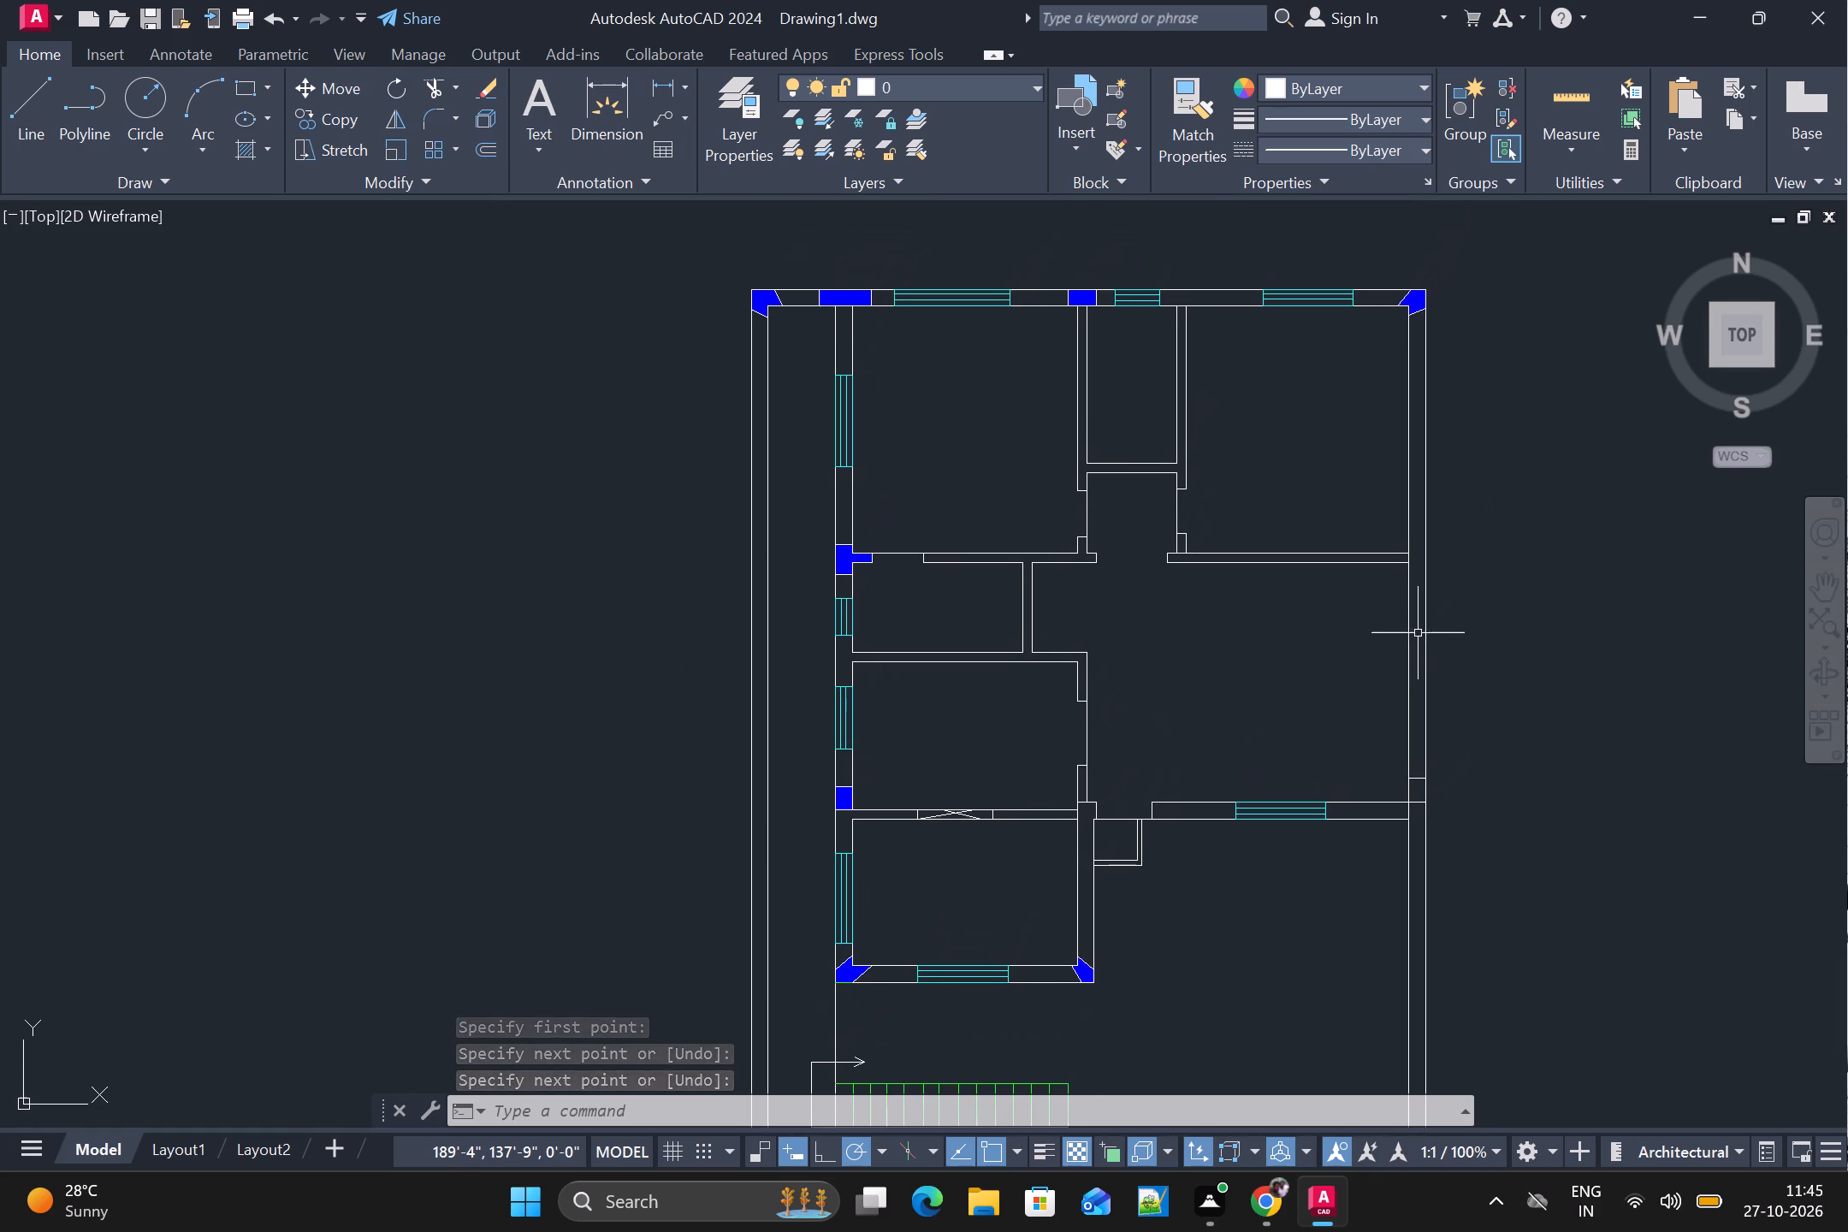
pyautogui.press('space')
pyautogui.keyDown('alt'); pyautogui.scroll(1, 1411, 523); pyautogui.keyUp('alt')
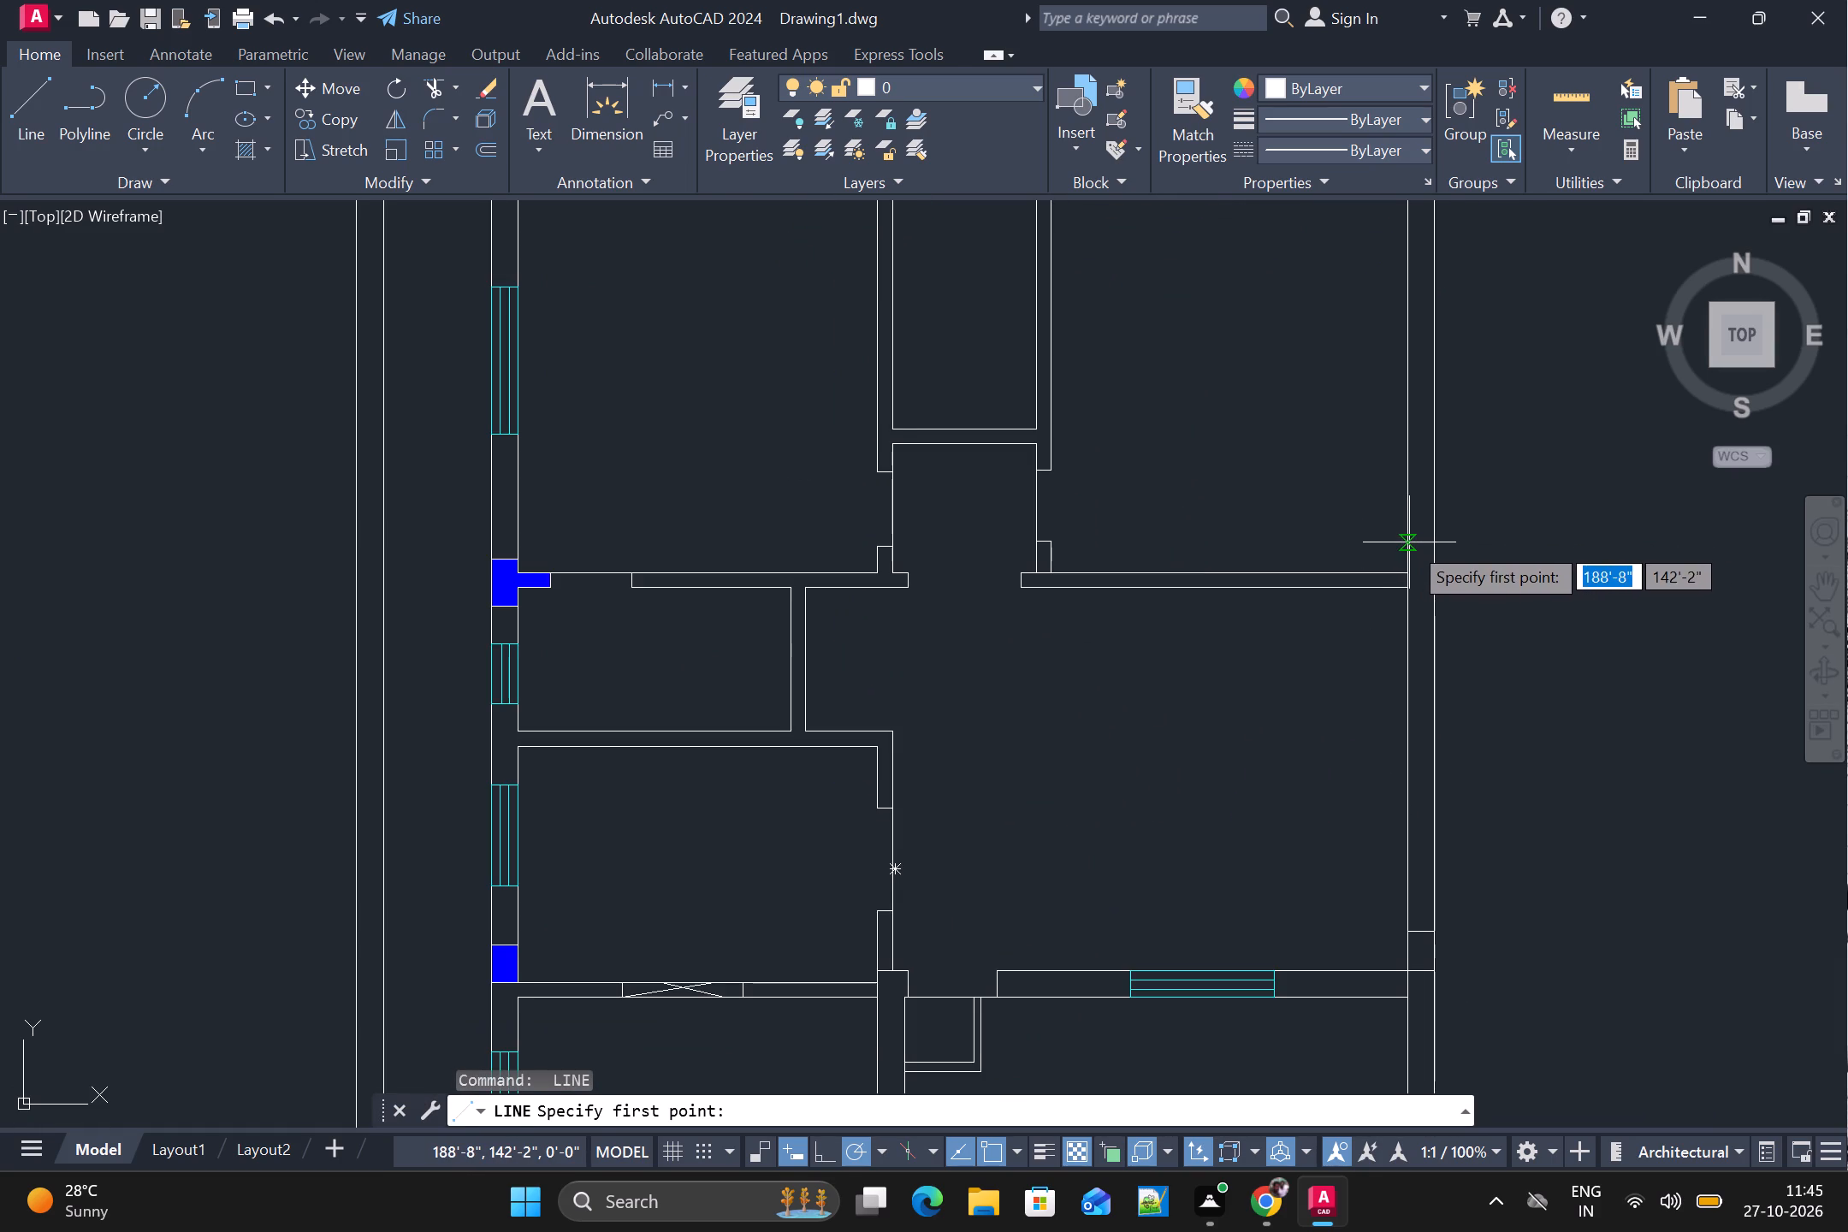
pyautogui.keyDown('alt'); pyautogui.click(1409, 542); pyautogui.keyUp('alt')
pyautogui.keyDown('alt'); pyautogui.click(1437, 539); pyautogui.keyUp('alt')
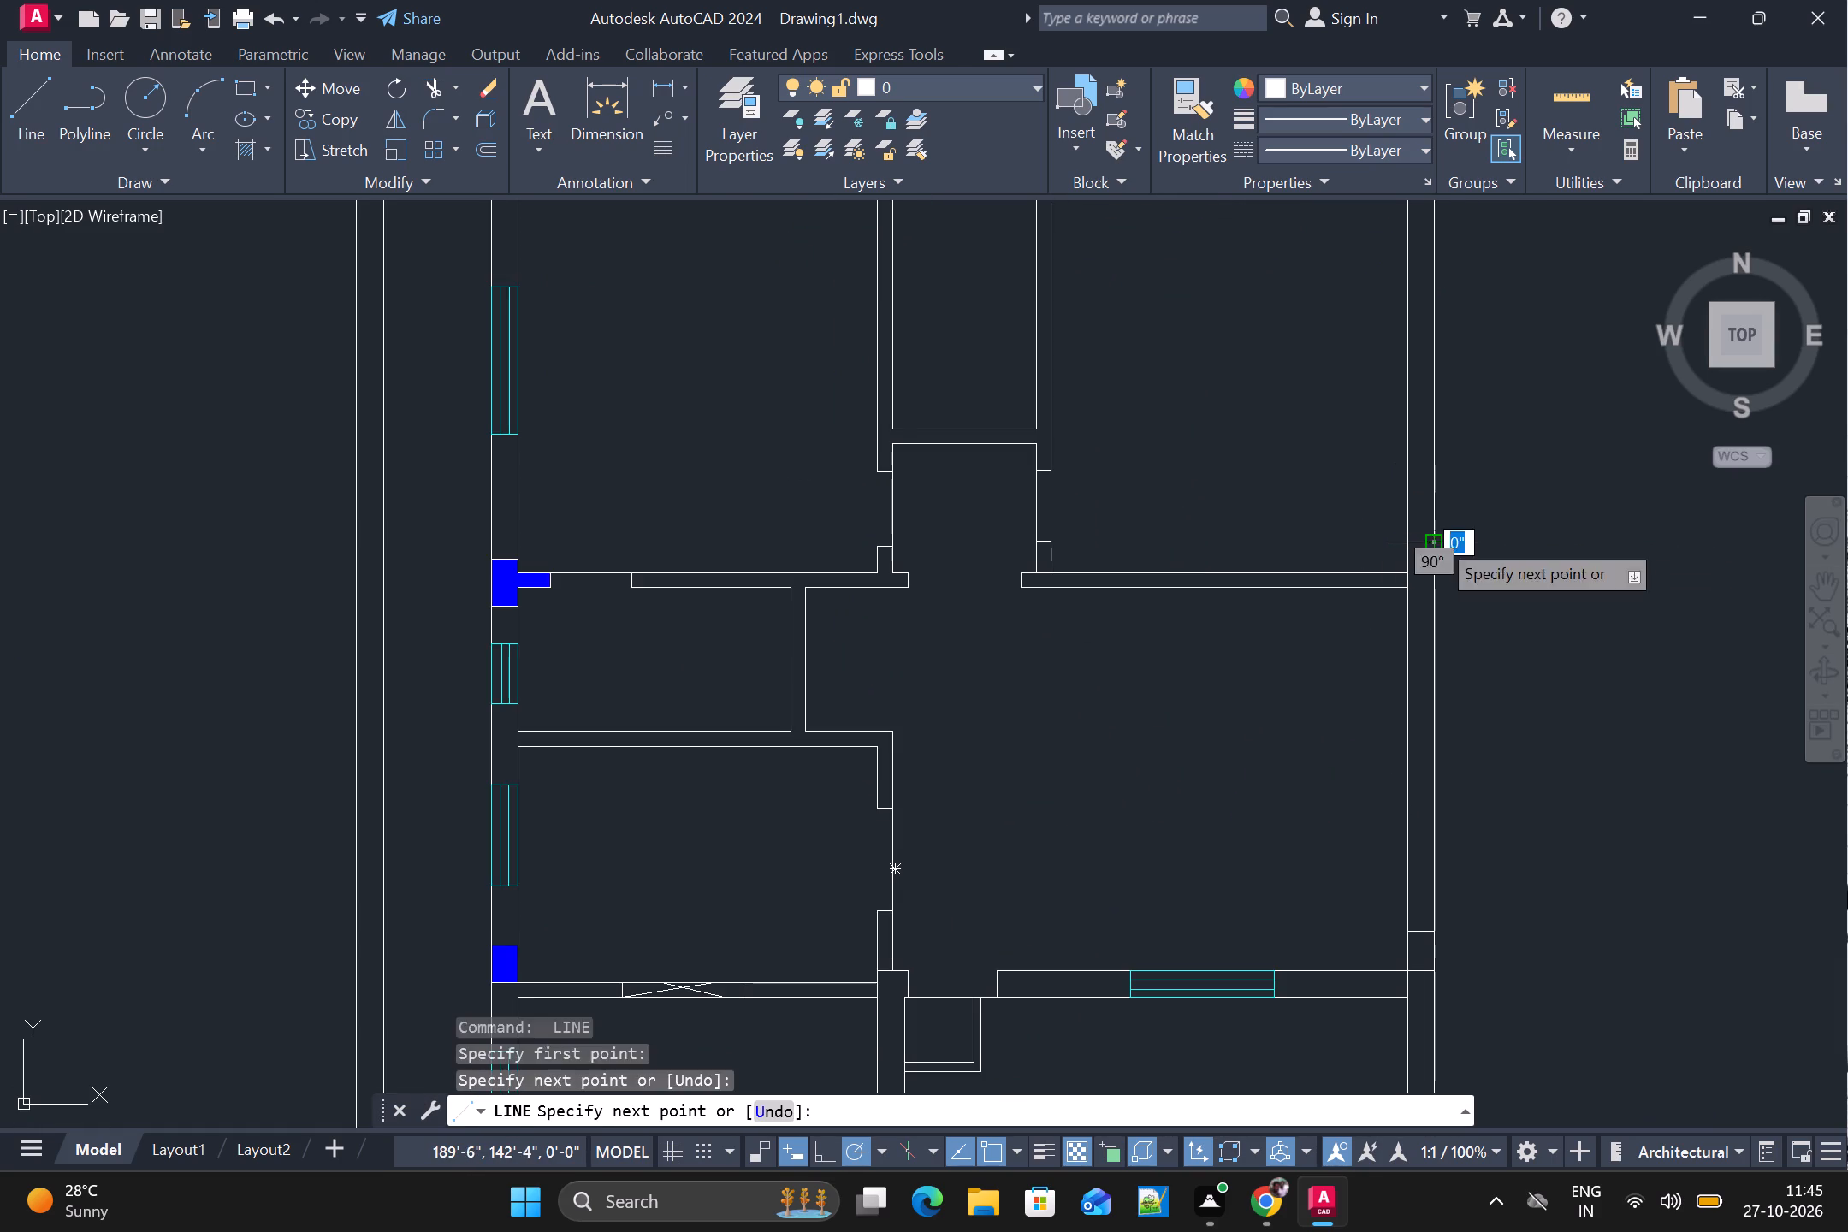
pyautogui.press('space')
pyautogui.press('space')
pyautogui.keyDown('alt'); pyautogui.scroll(1, 1412, 587); pyautogui.keyUp('alt')
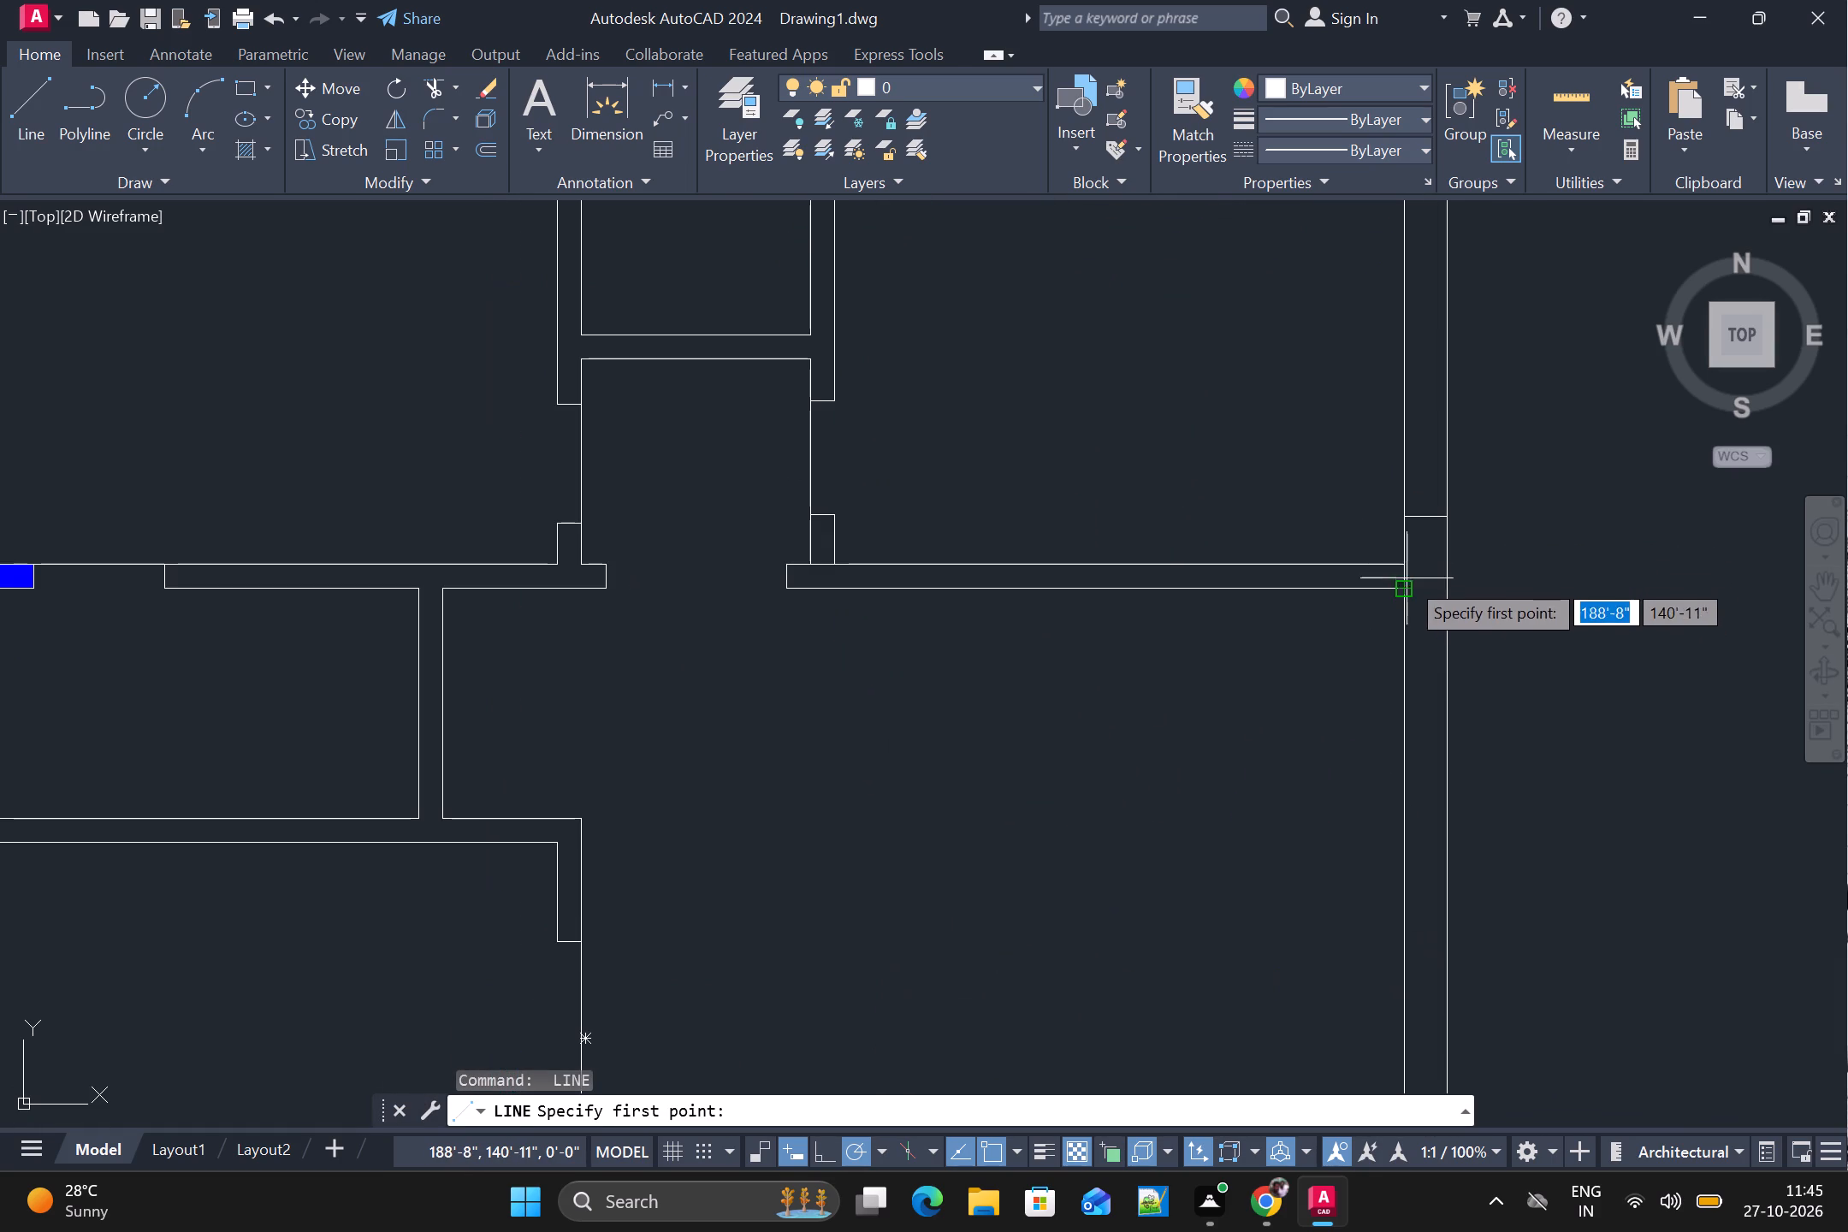
pyautogui.keyDown('alt'); pyautogui.click(1407, 583); pyautogui.keyUp('alt')
pyautogui.keyDown('alt'); pyautogui.click(1454, 589); pyautogui.keyUp('alt')
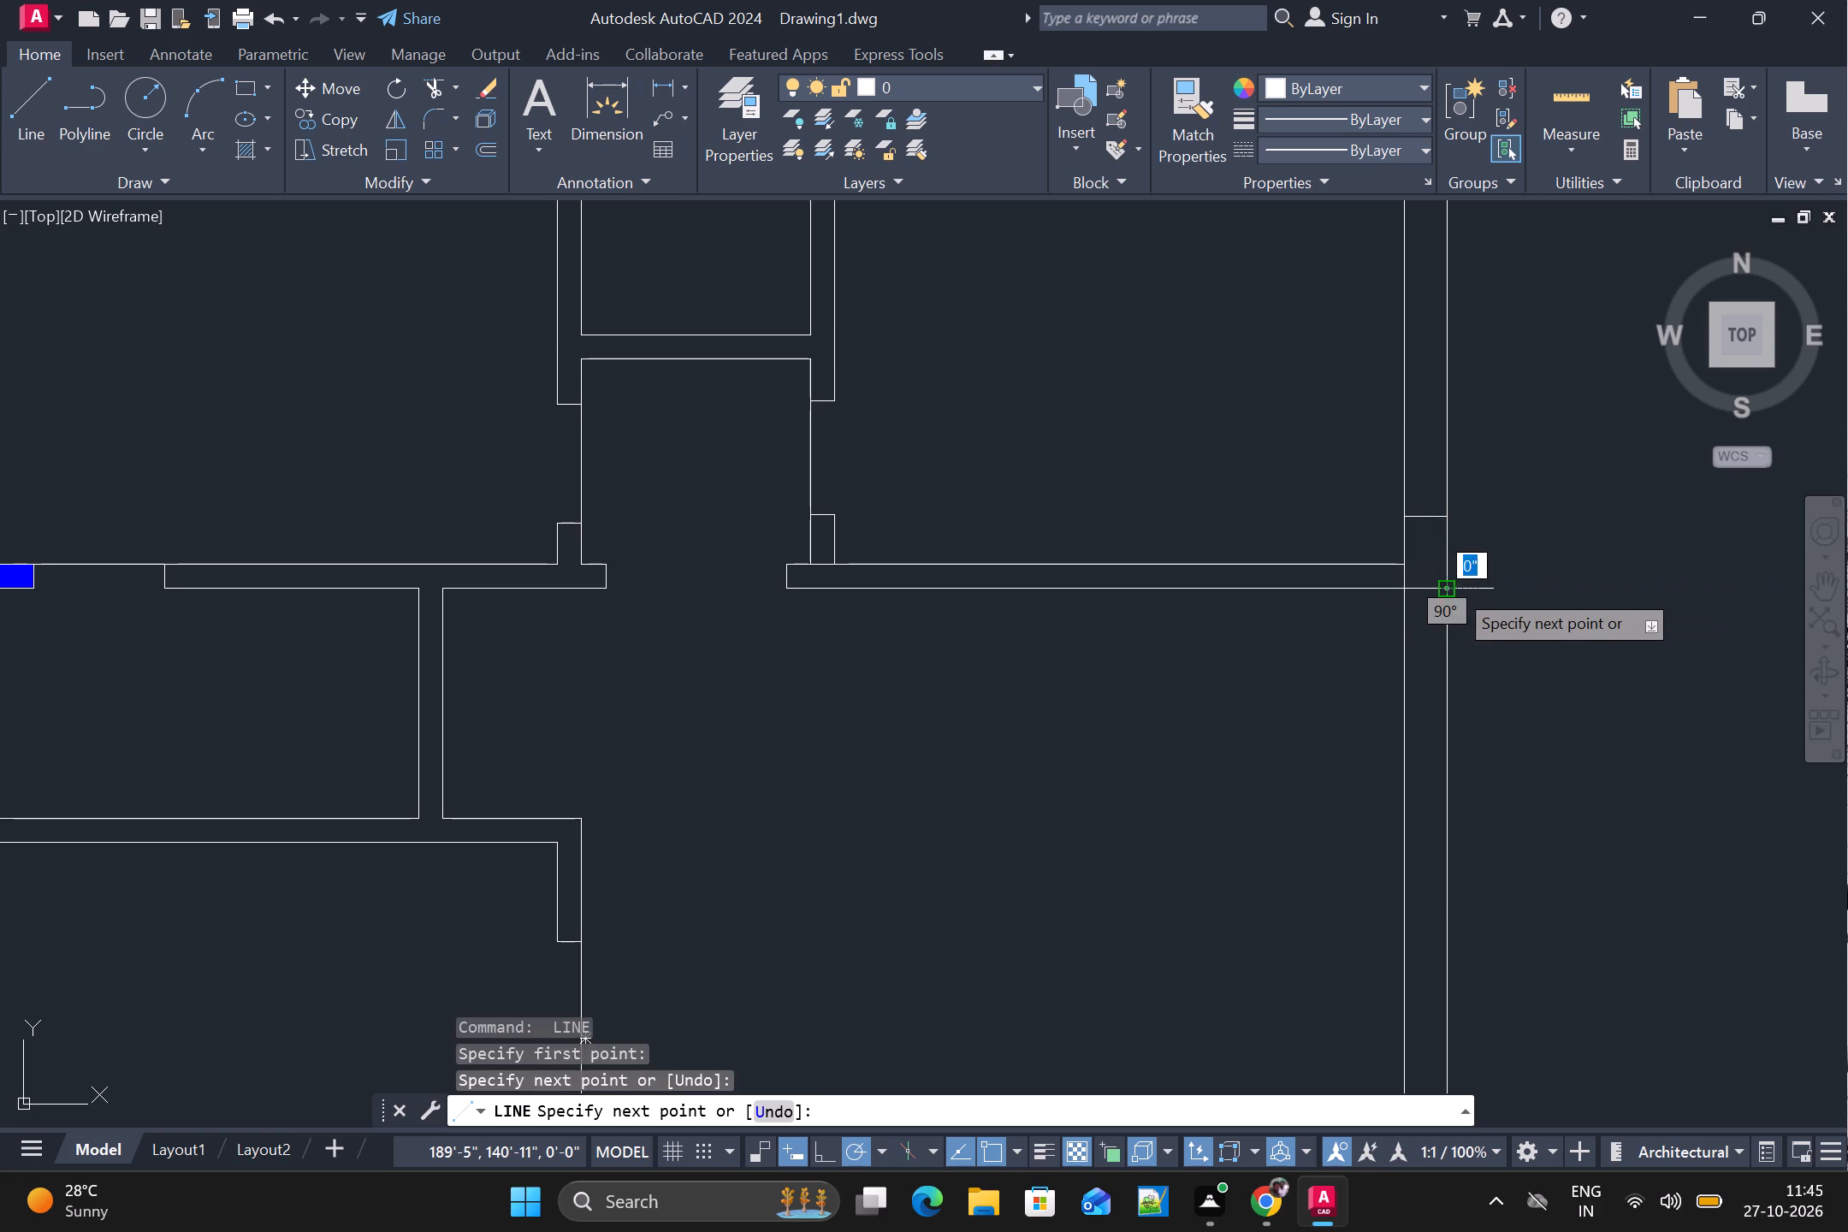
pyautogui.press('space')
pyautogui.keyDown('alt'); pyautogui.scroll(-1, 1449, 602); pyautogui.keyUp('alt')
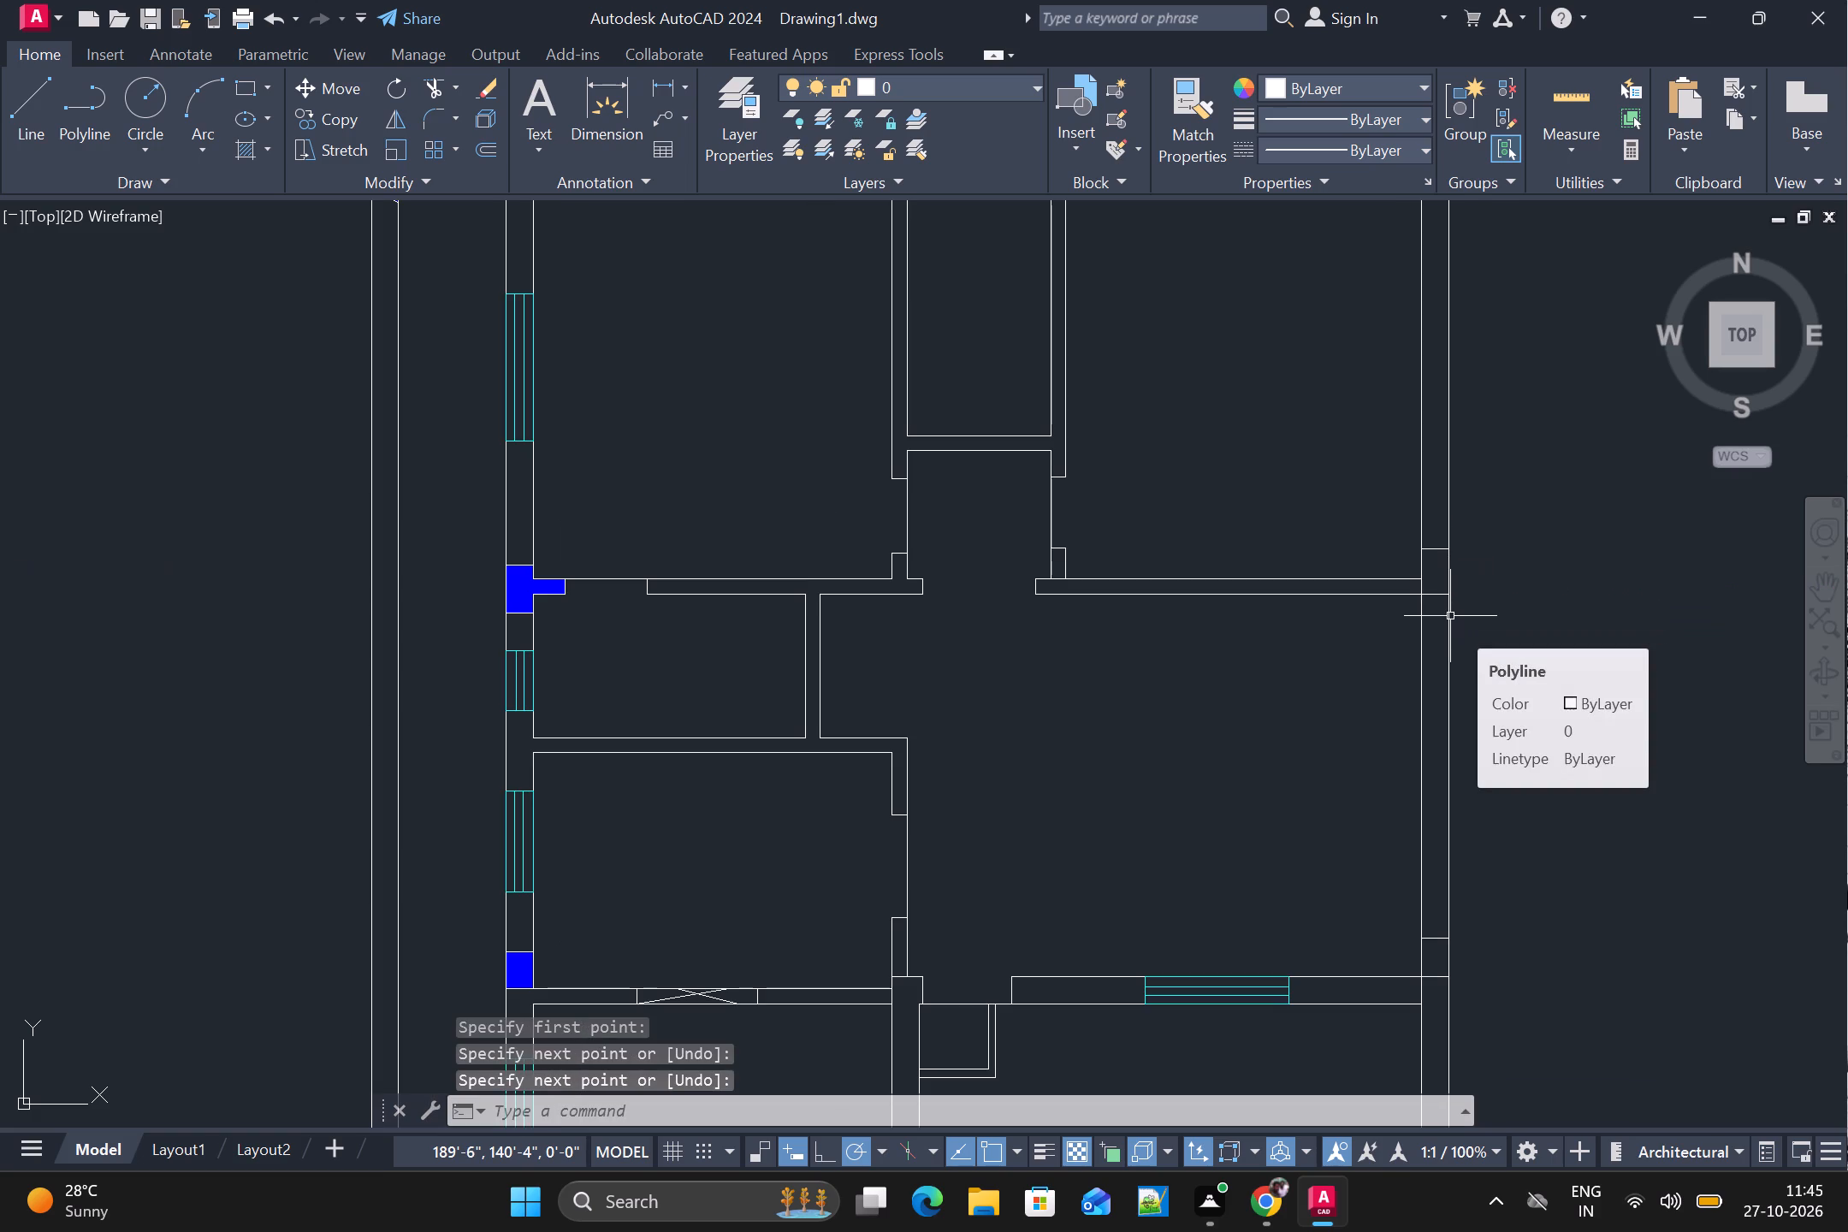
# Draw a short line across the south boundary wall on each side of the gate opening to close off two column areas.
pyautogui.keyDown('alt'); pyautogui.scroll(-1, 1446, 635); pyautogui.keyUp('alt')
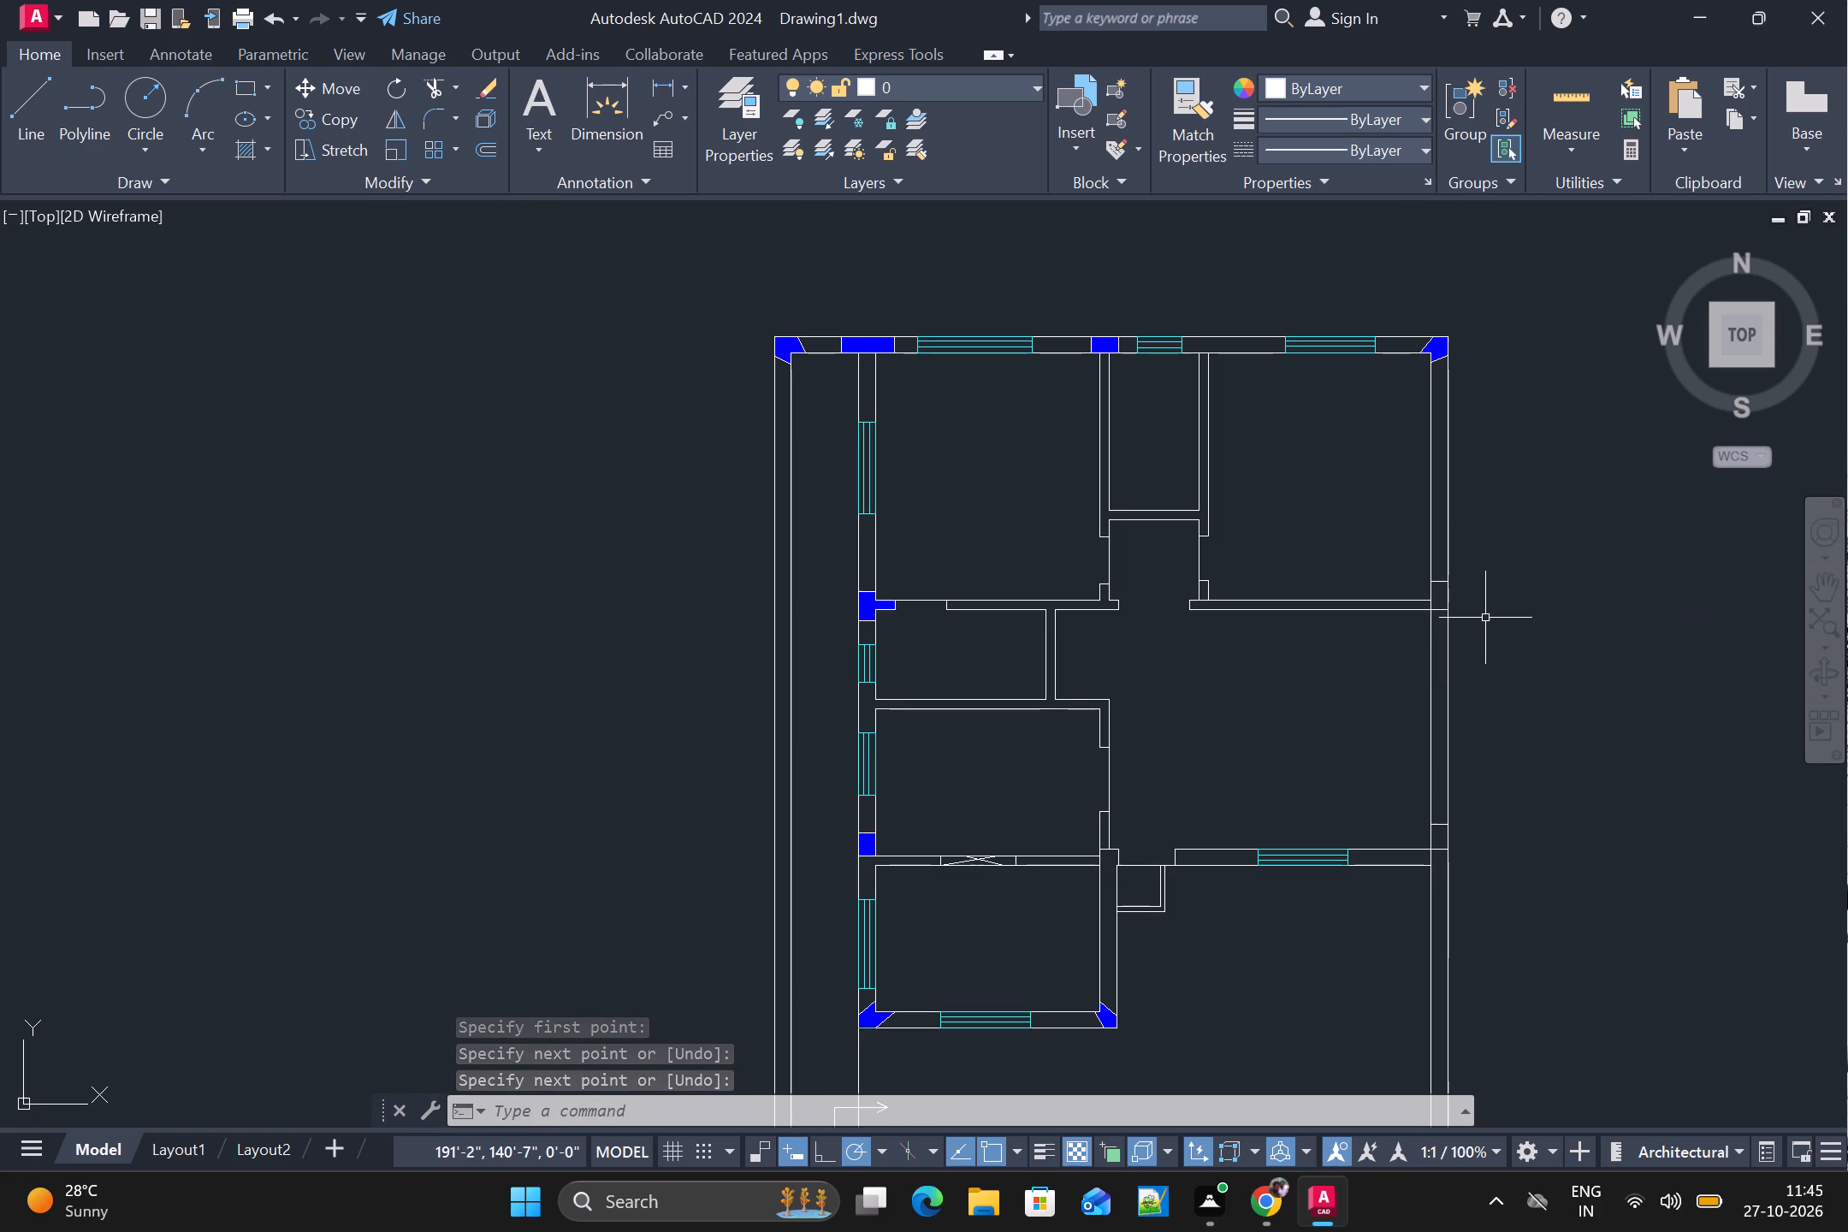
pyautogui.press('space')
pyautogui.keyDown('alt'); pyautogui.scroll(-2, 1460, 874); pyautogui.keyUp('alt')
pyautogui.keyDown('alt'); pyautogui.moveTo(1487, 986); pyautogui.dragTo(1421, 708, button='middle'); pyautogui.keyUp('alt')
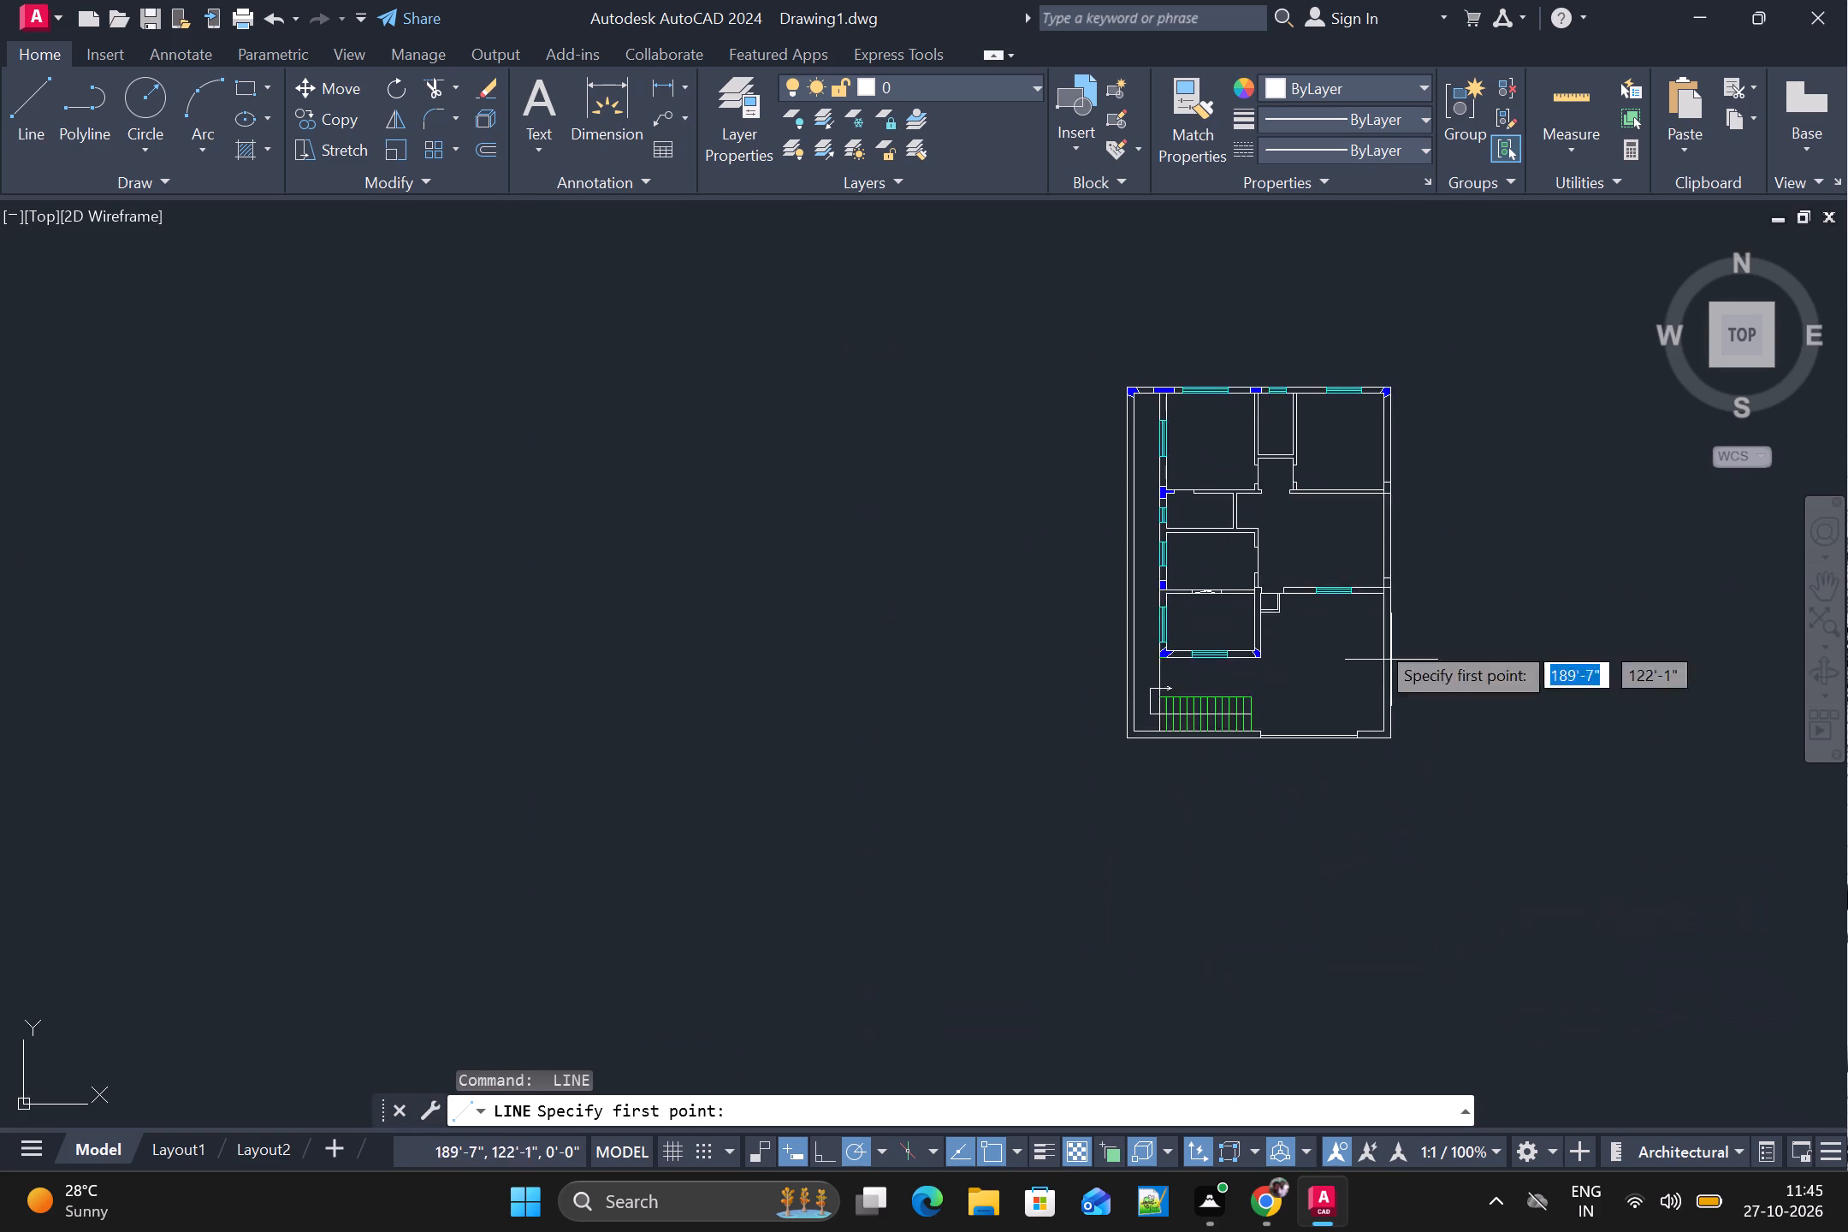
pyautogui.keyDown('alt'); pyautogui.scroll(3, 1362, 663); pyautogui.keyUp('alt')
pyautogui.keyDown('alt'); pyautogui.scroll(1, 1377, 935); pyautogui.keyUp('alt')
pyautogui.keyDown('alt'); pyautogui.moveTo(1377, 935); pyautogui.dragTo(1365, 722, button='middle'); pyautogui.keyUp('alt')
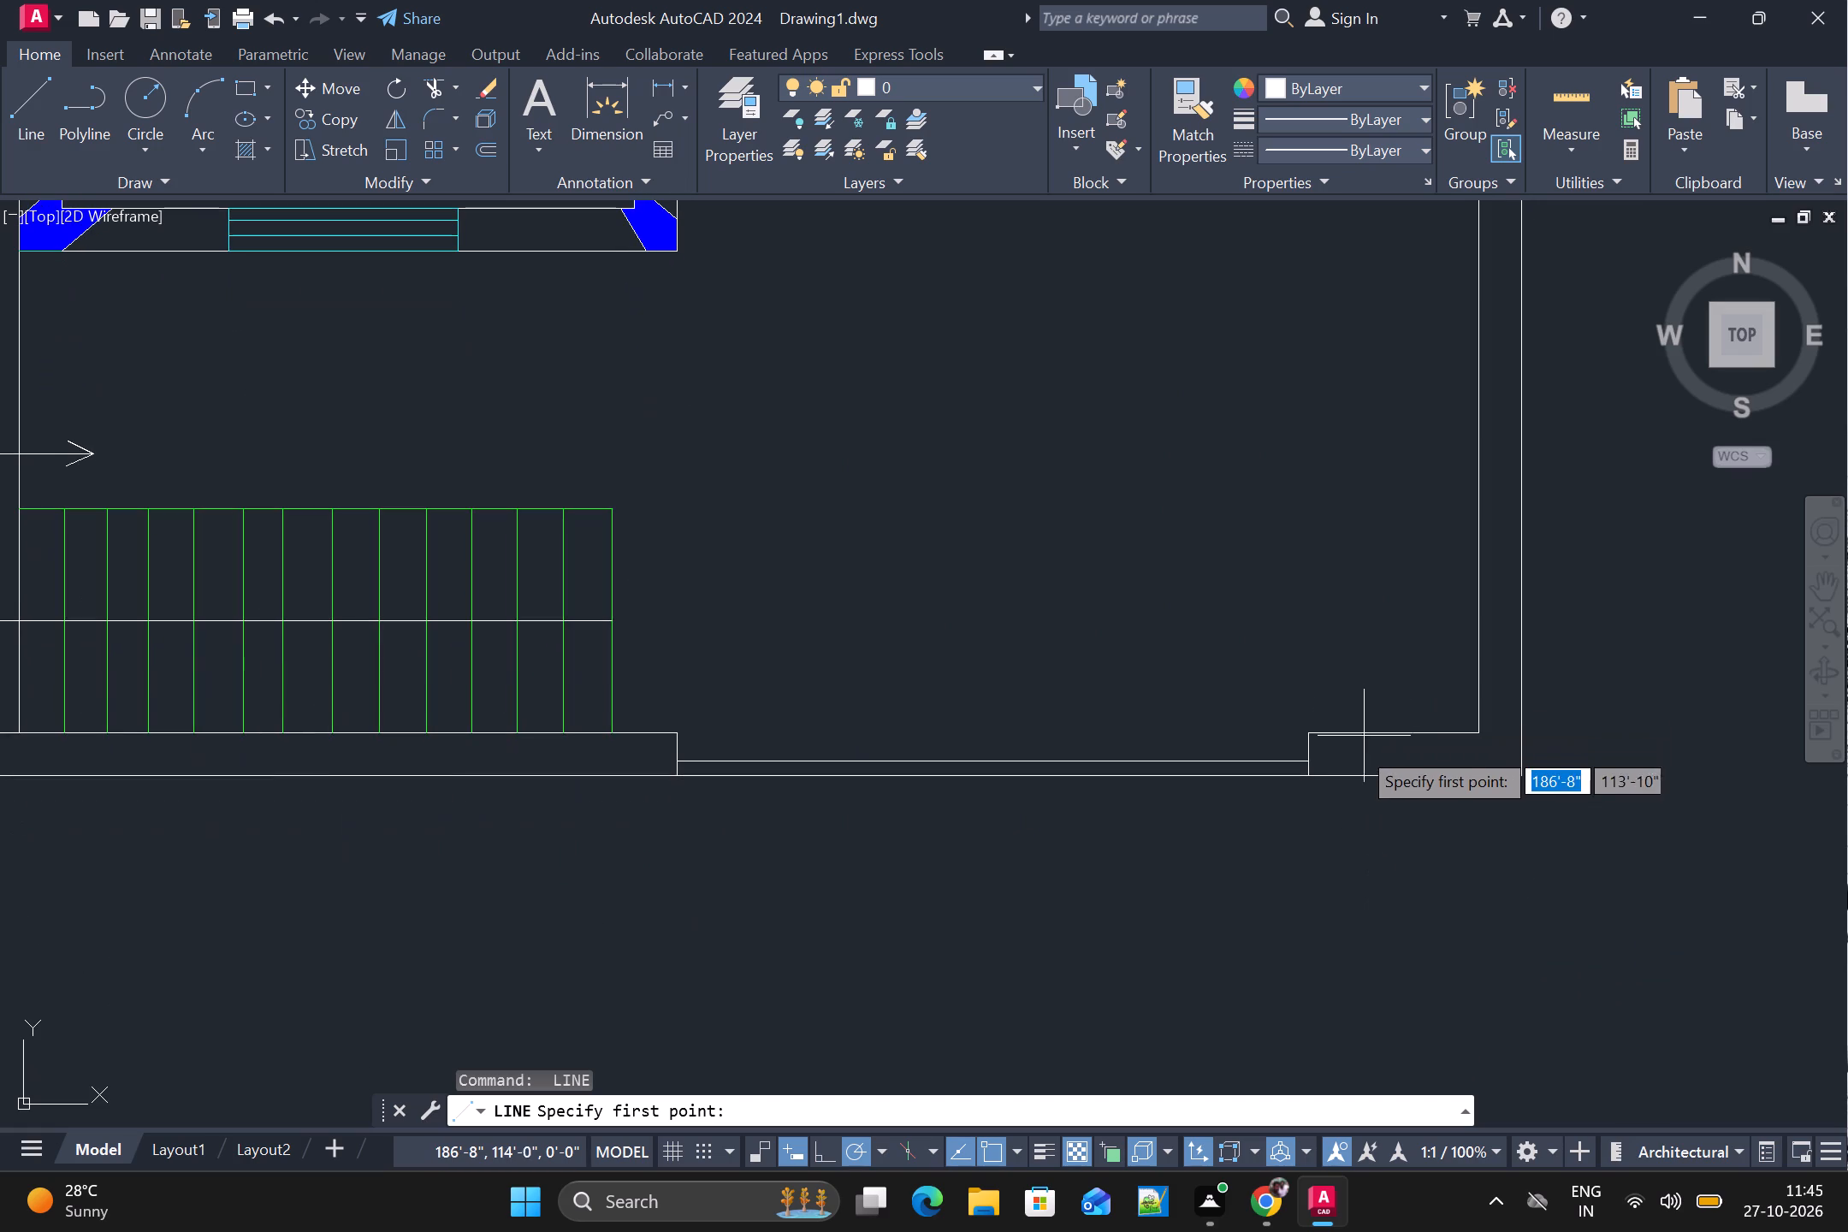
pyautogui.keyDown('alt'); pyautogui.click(1370, 735); pyautogui.keyUp('alt')
pyautogui.keyDown('alt'); pyautogui.click(1375, 779); pyautogui.keyUp('alt')
pyautogui.press('space')
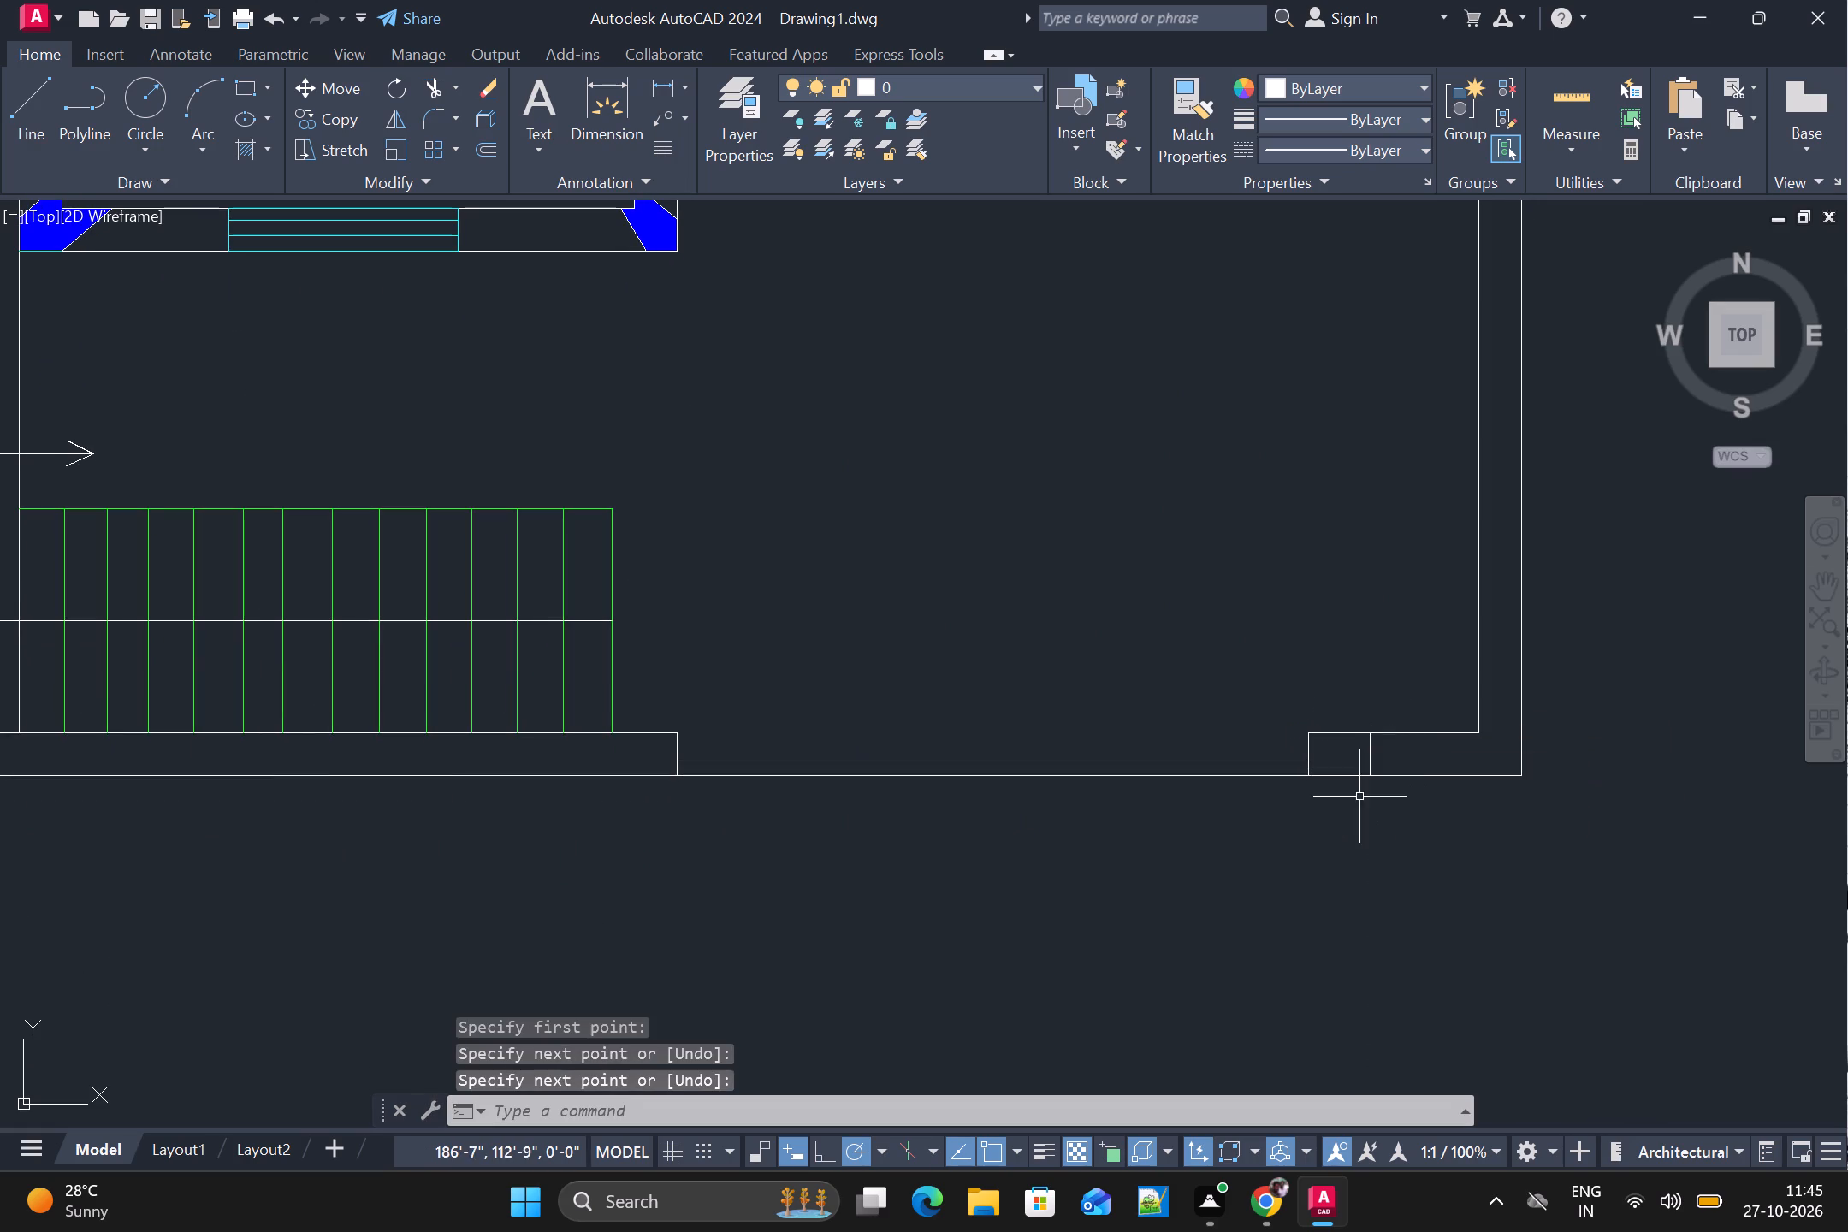
pyautogui.keyDown('alt'); pyautogui.moveTo(783, 707); pyautogui.dragTo(1321, 625, button='middle'); pyautogui.keyUp('alt')
pyautogui.press('space')
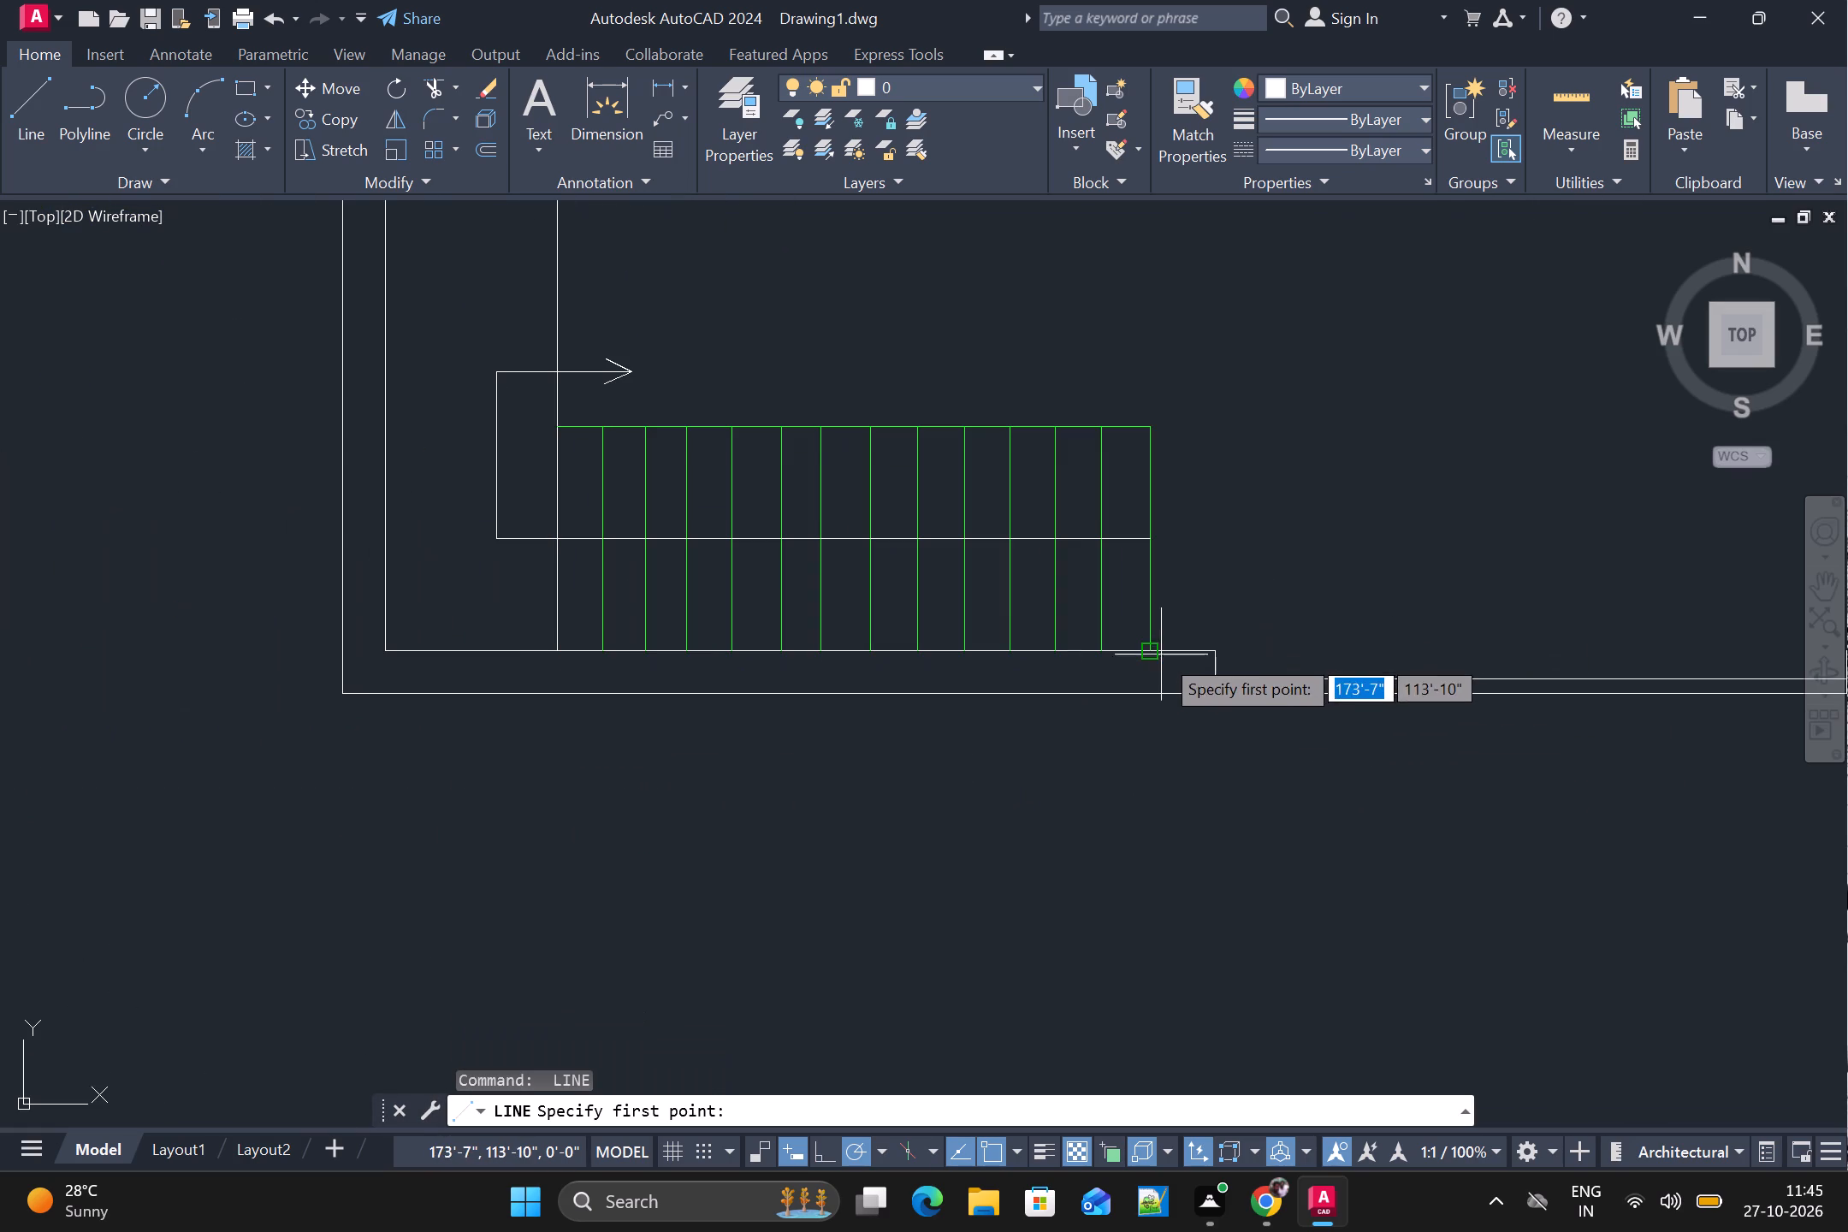
pyautogui.keyDown('alt'); pyautogui.click(1164, 653); pyautogui.keyUp('alt')
pyautogui.keyDown('alt'); pyautogui.click(1163, 694); pyautogui.keyUp('alt')
pyautogui.press('space')
pyautogui.keyDown('alt'); pyautogui.scroll(-2, 1230, 696); pyautogui.keyUp('alt')
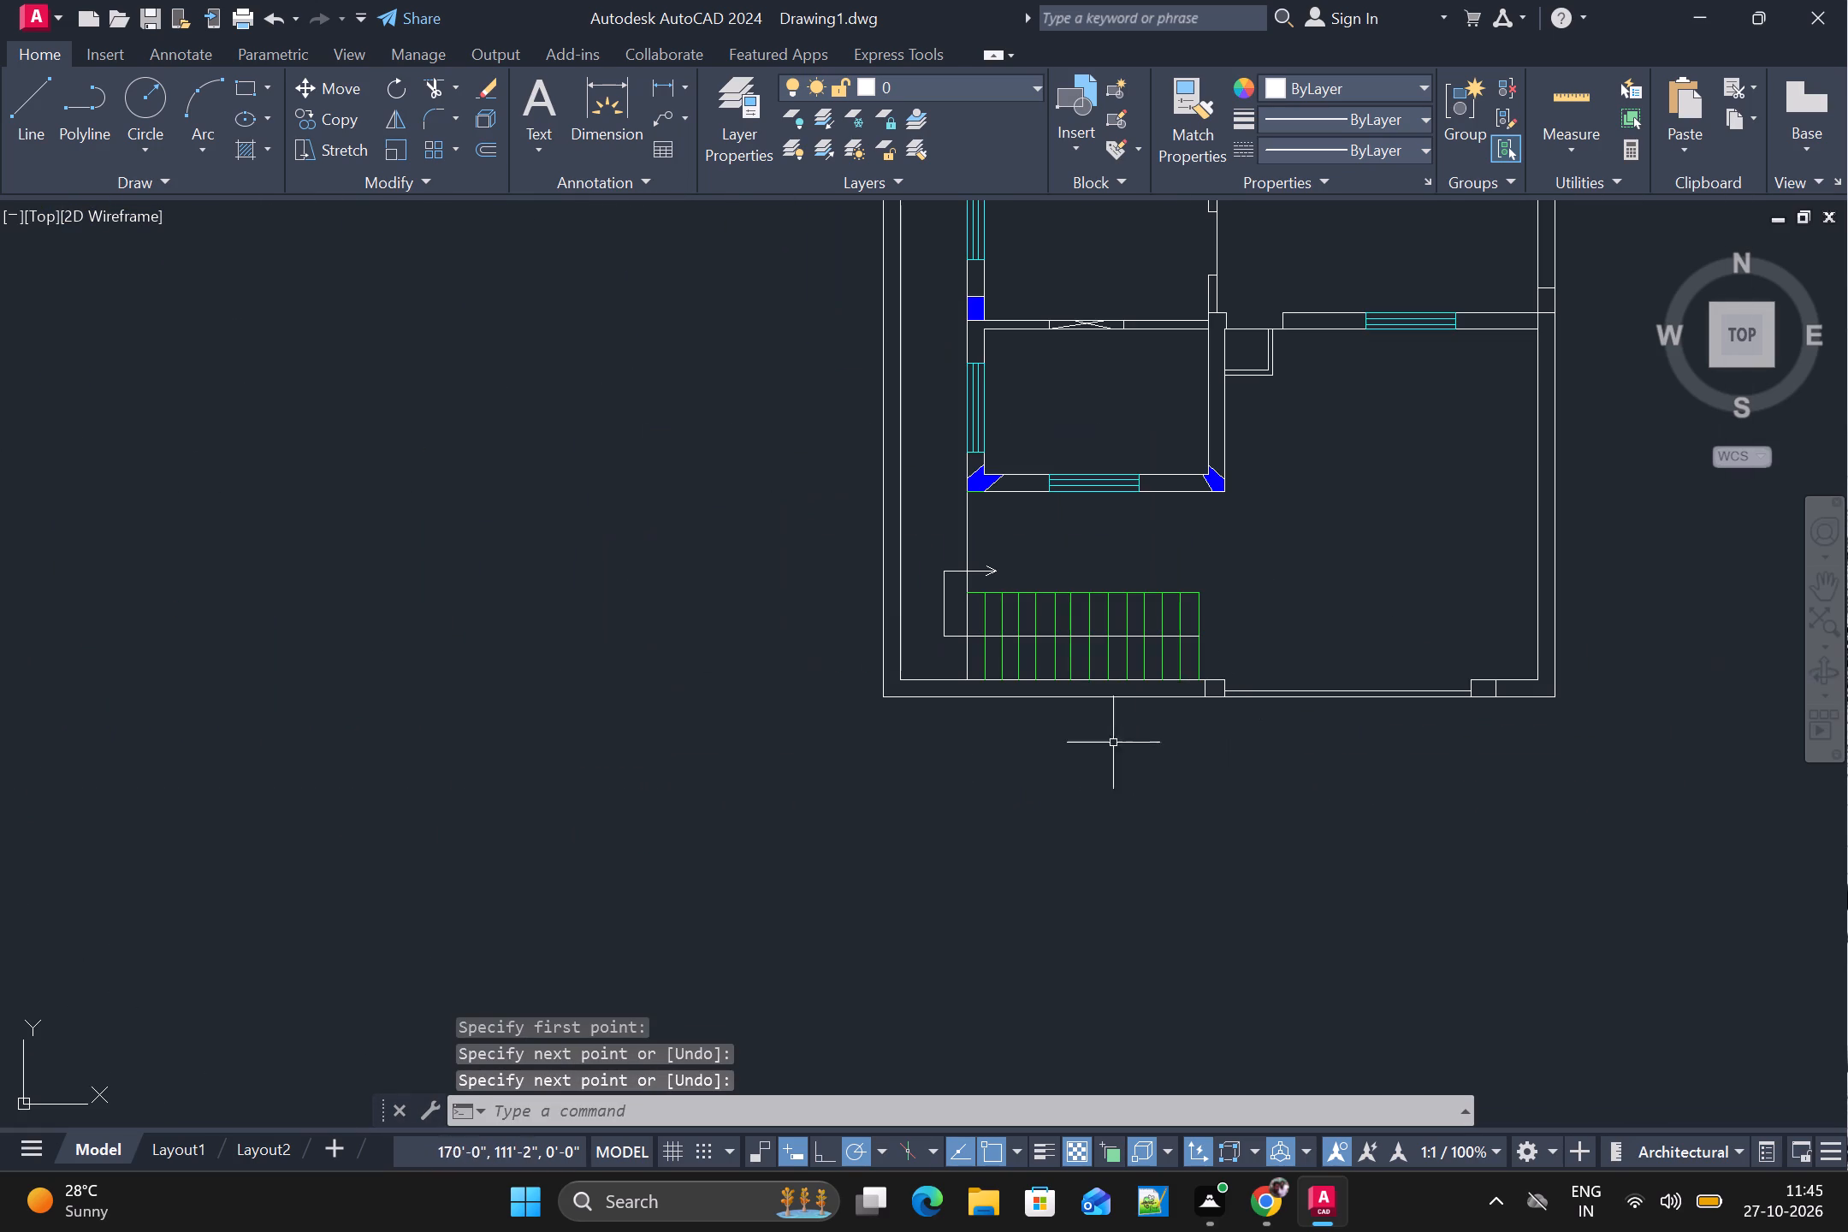
# Outline a column in the south boundary wall with two short crosslines on either side of the staircase's west edge line.
pyautogui.press('space')
pyautogui.keyDown('alt'); pyautogui.scroll(2, 948, 710); pyautogui.keyUp('alt')
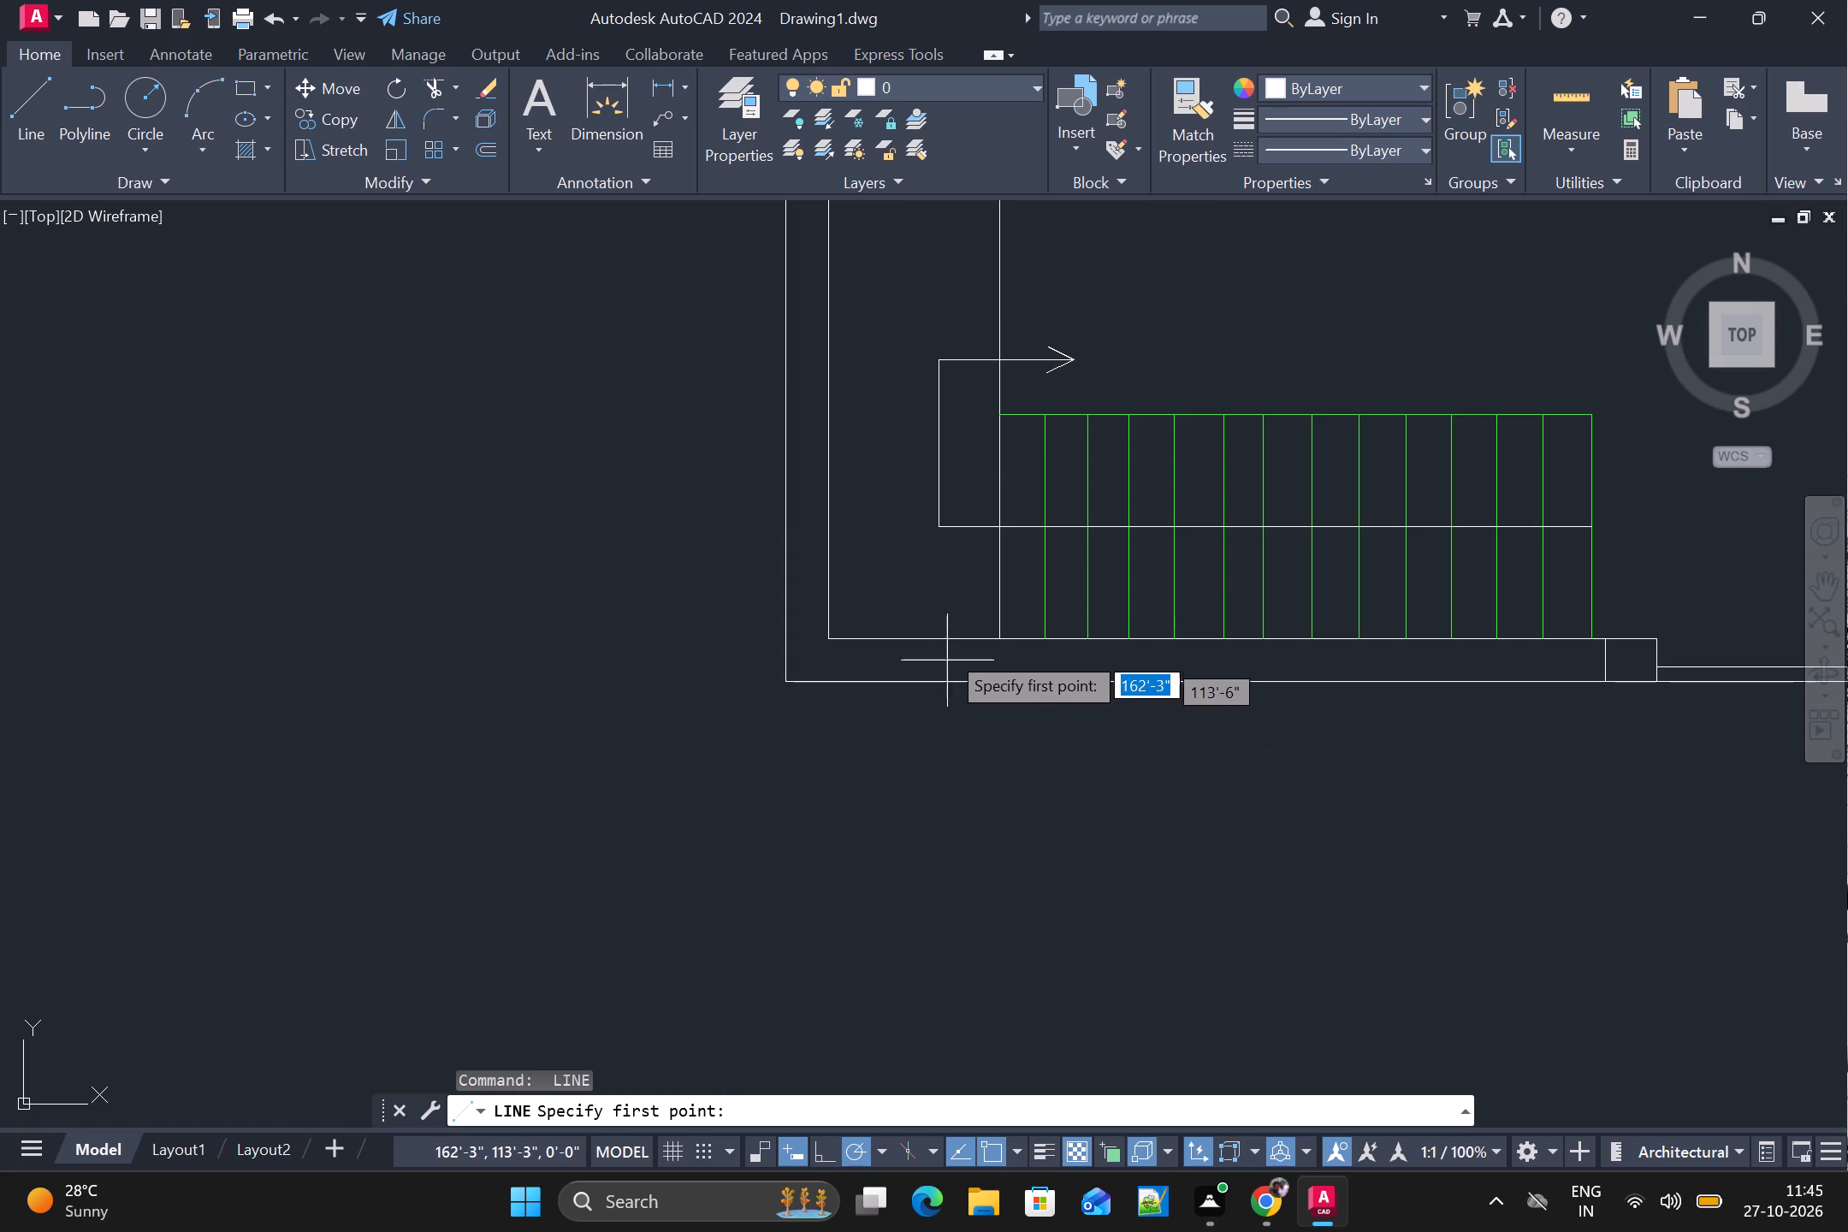
pyautogui.keyDown('alt'); pyautogui.click(966, 641); pyautogui.keyUp('alt')
pyautogui.keyDown('alt'); pyautogui.click(966, 684); pyautogui.keyUp('alt')
pyautogui.press('space')
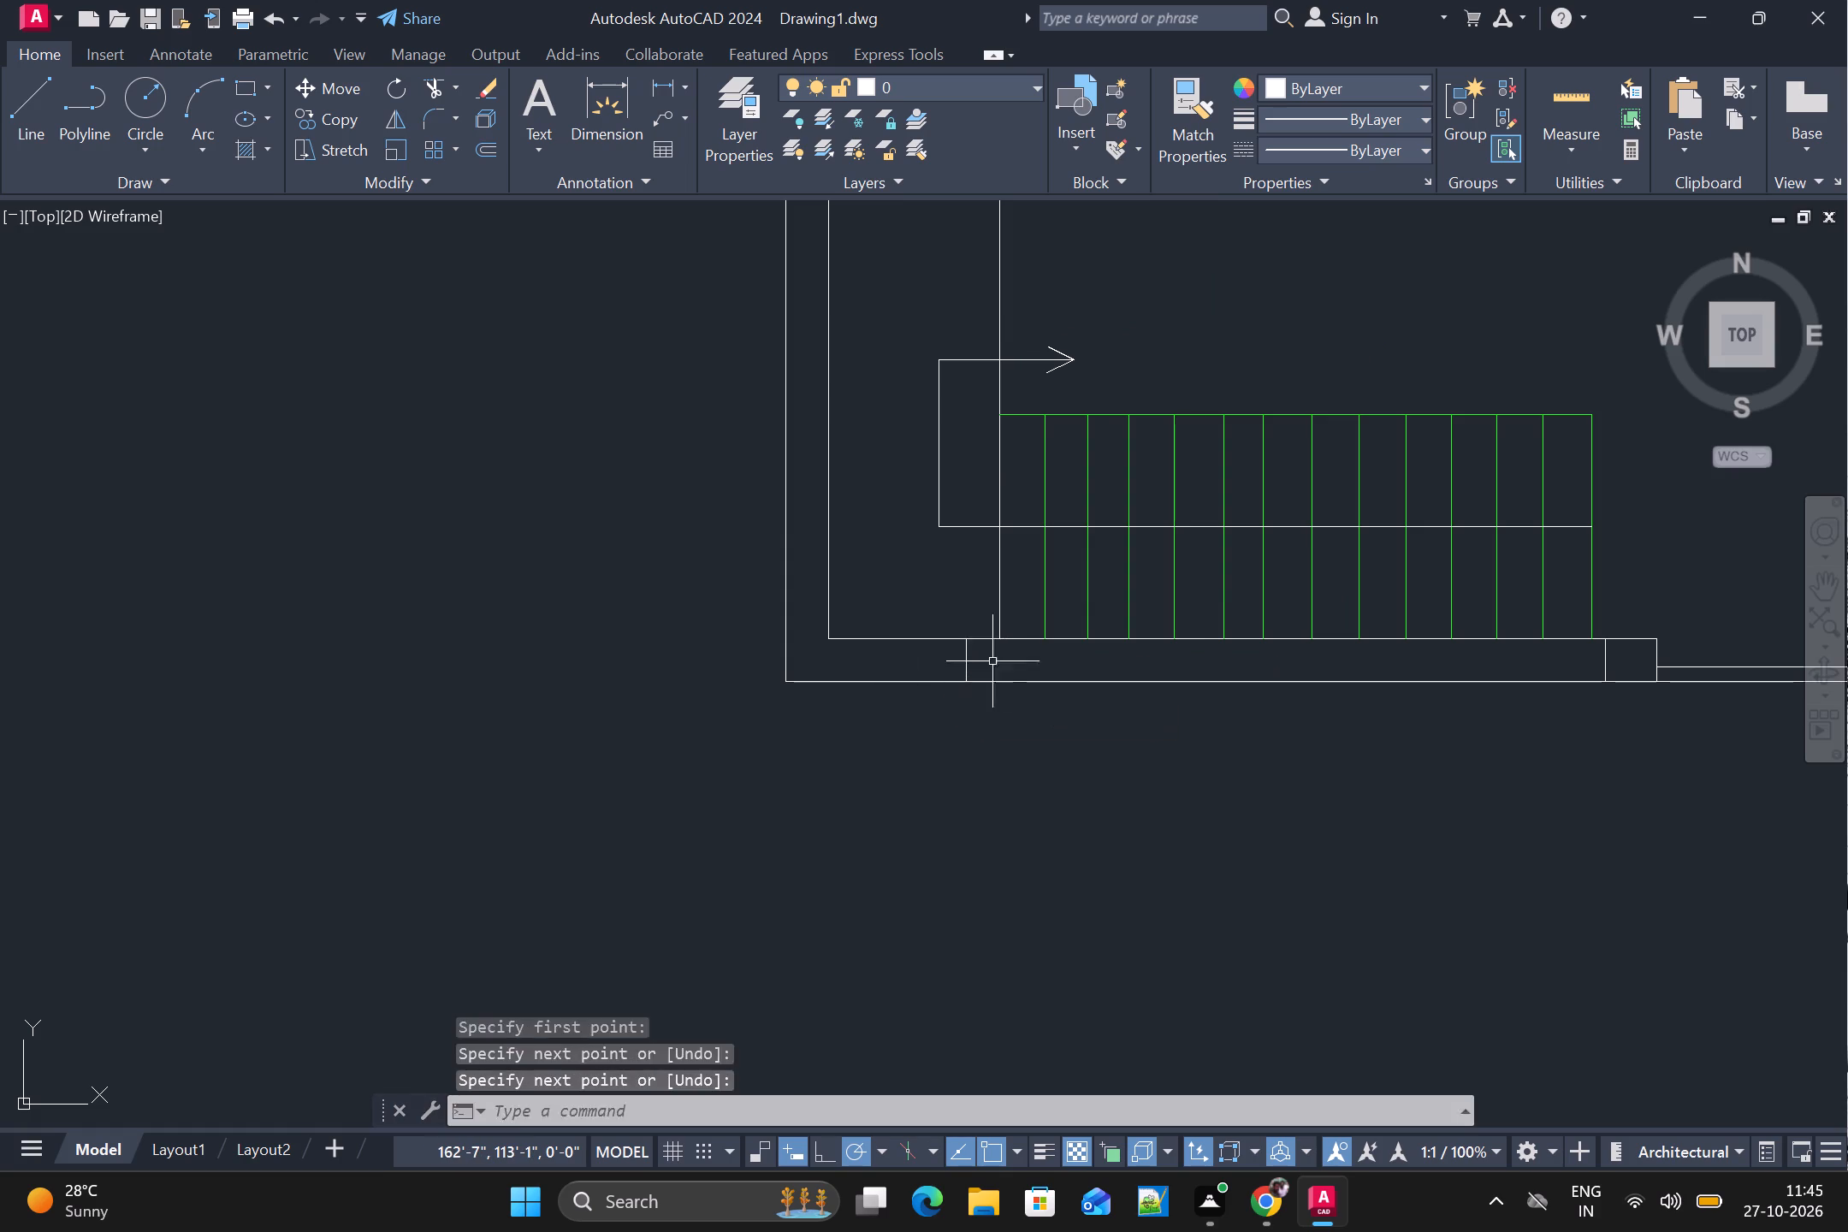
pyautogui.press('space')
pyautogui.keyDown('alt'); pyautogui.click(1026, 642); pyautogui.keyUp('alt')
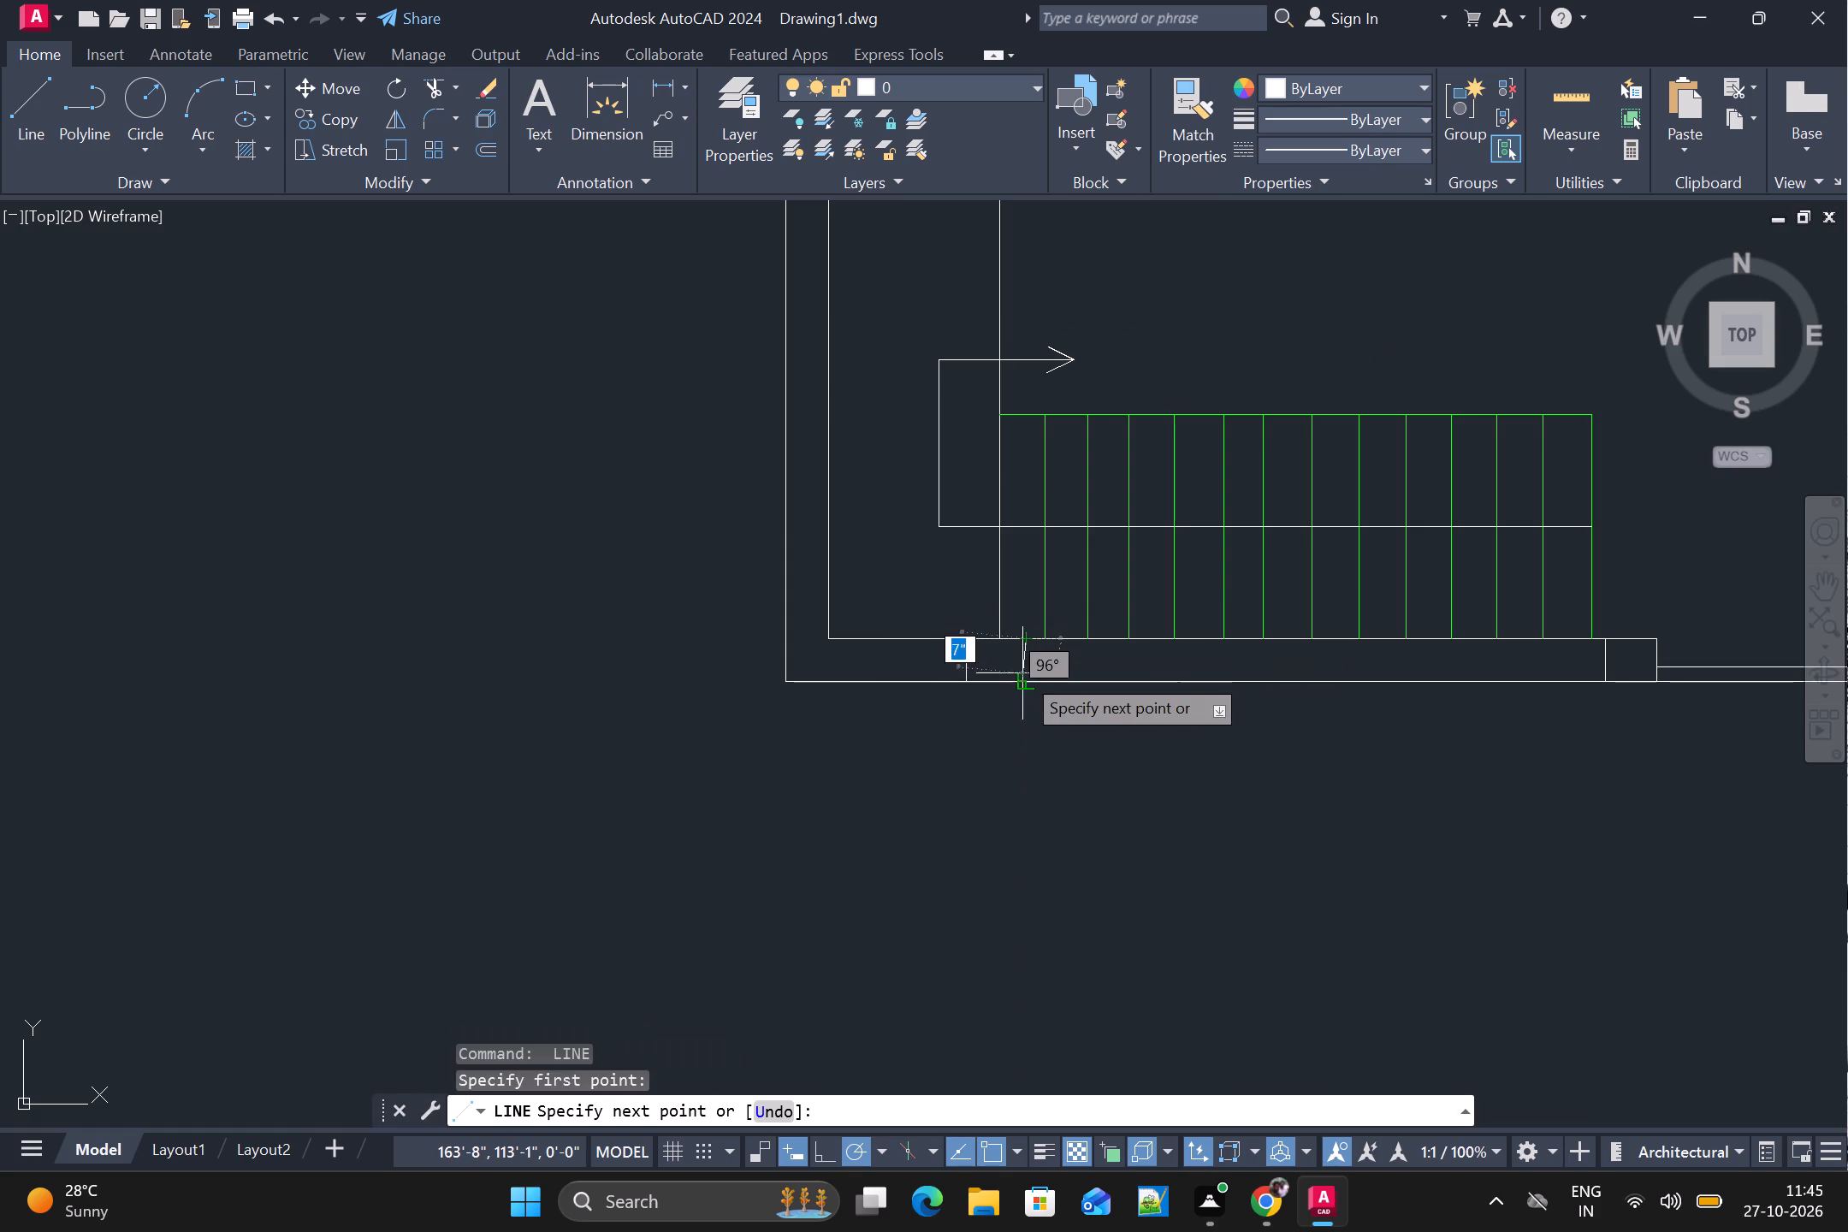
pyautogui.keyDown('alt'); pyautogui.click(1022, 683); pyautogui.keyUp('alt')
pyautogui.press('space')
pyautogui.keyDown('alt'); pyautogui.scroll(-2, 1068, 689); pyautogui.keyUp('alt')
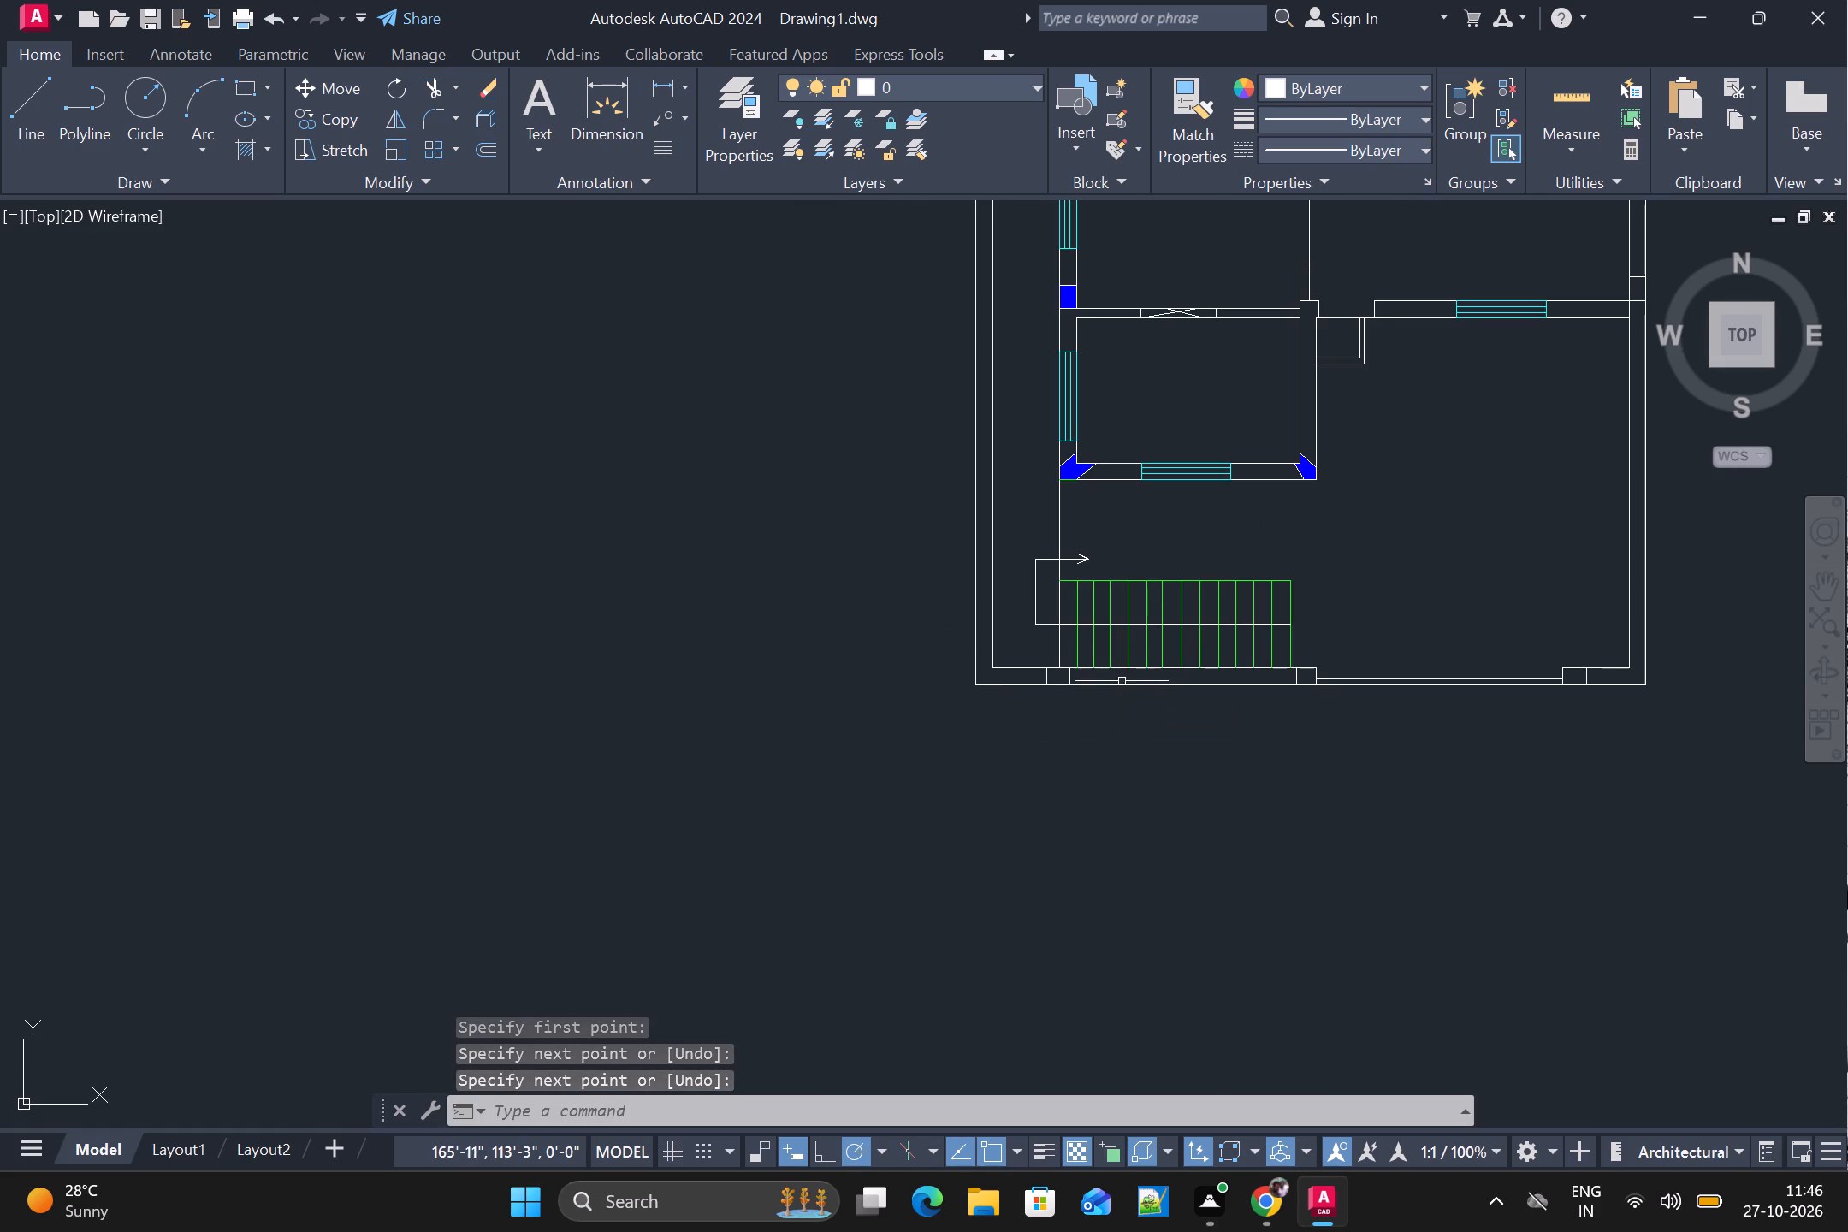
# Hatch the two column areas along the east wall with a solid blue fill.
pyautogui.keyDown('alt'); pyautogui.scroll(-1, 1177, 670); pyautogui.keyUp('alt')
pyautogui.keyDown('alt'); pyautogui.moveTo(1456, 536); pyautogui.dragTo(1394, 774, button='middle'); pyautogui.keyUp('alt')
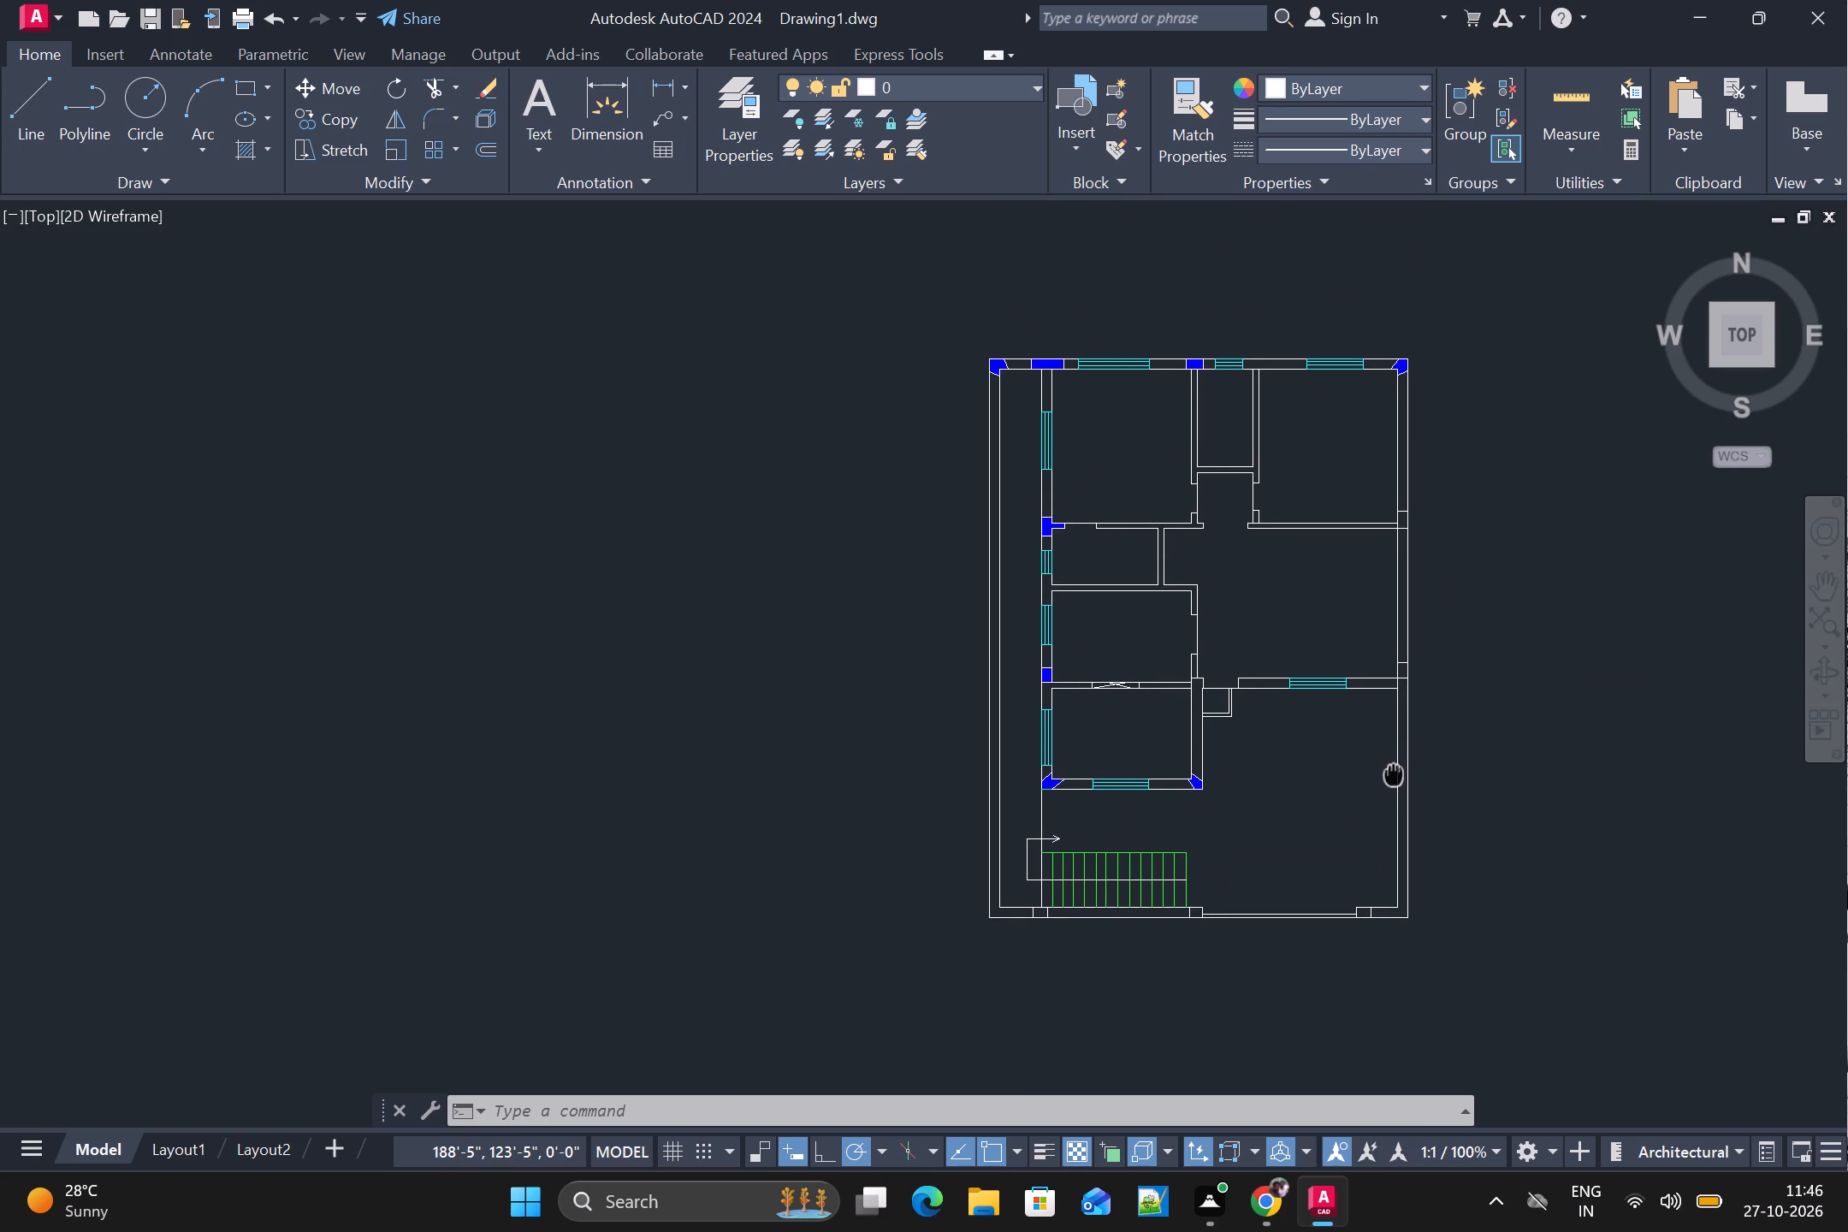
pyautogui.keyDown('alt'); pyautogui.moveTo(1394, 774); pyautogui.dragTo(1394, 777, button='middle'); pyautogui.keyUp('alt')
pyautogui.press('Escape')
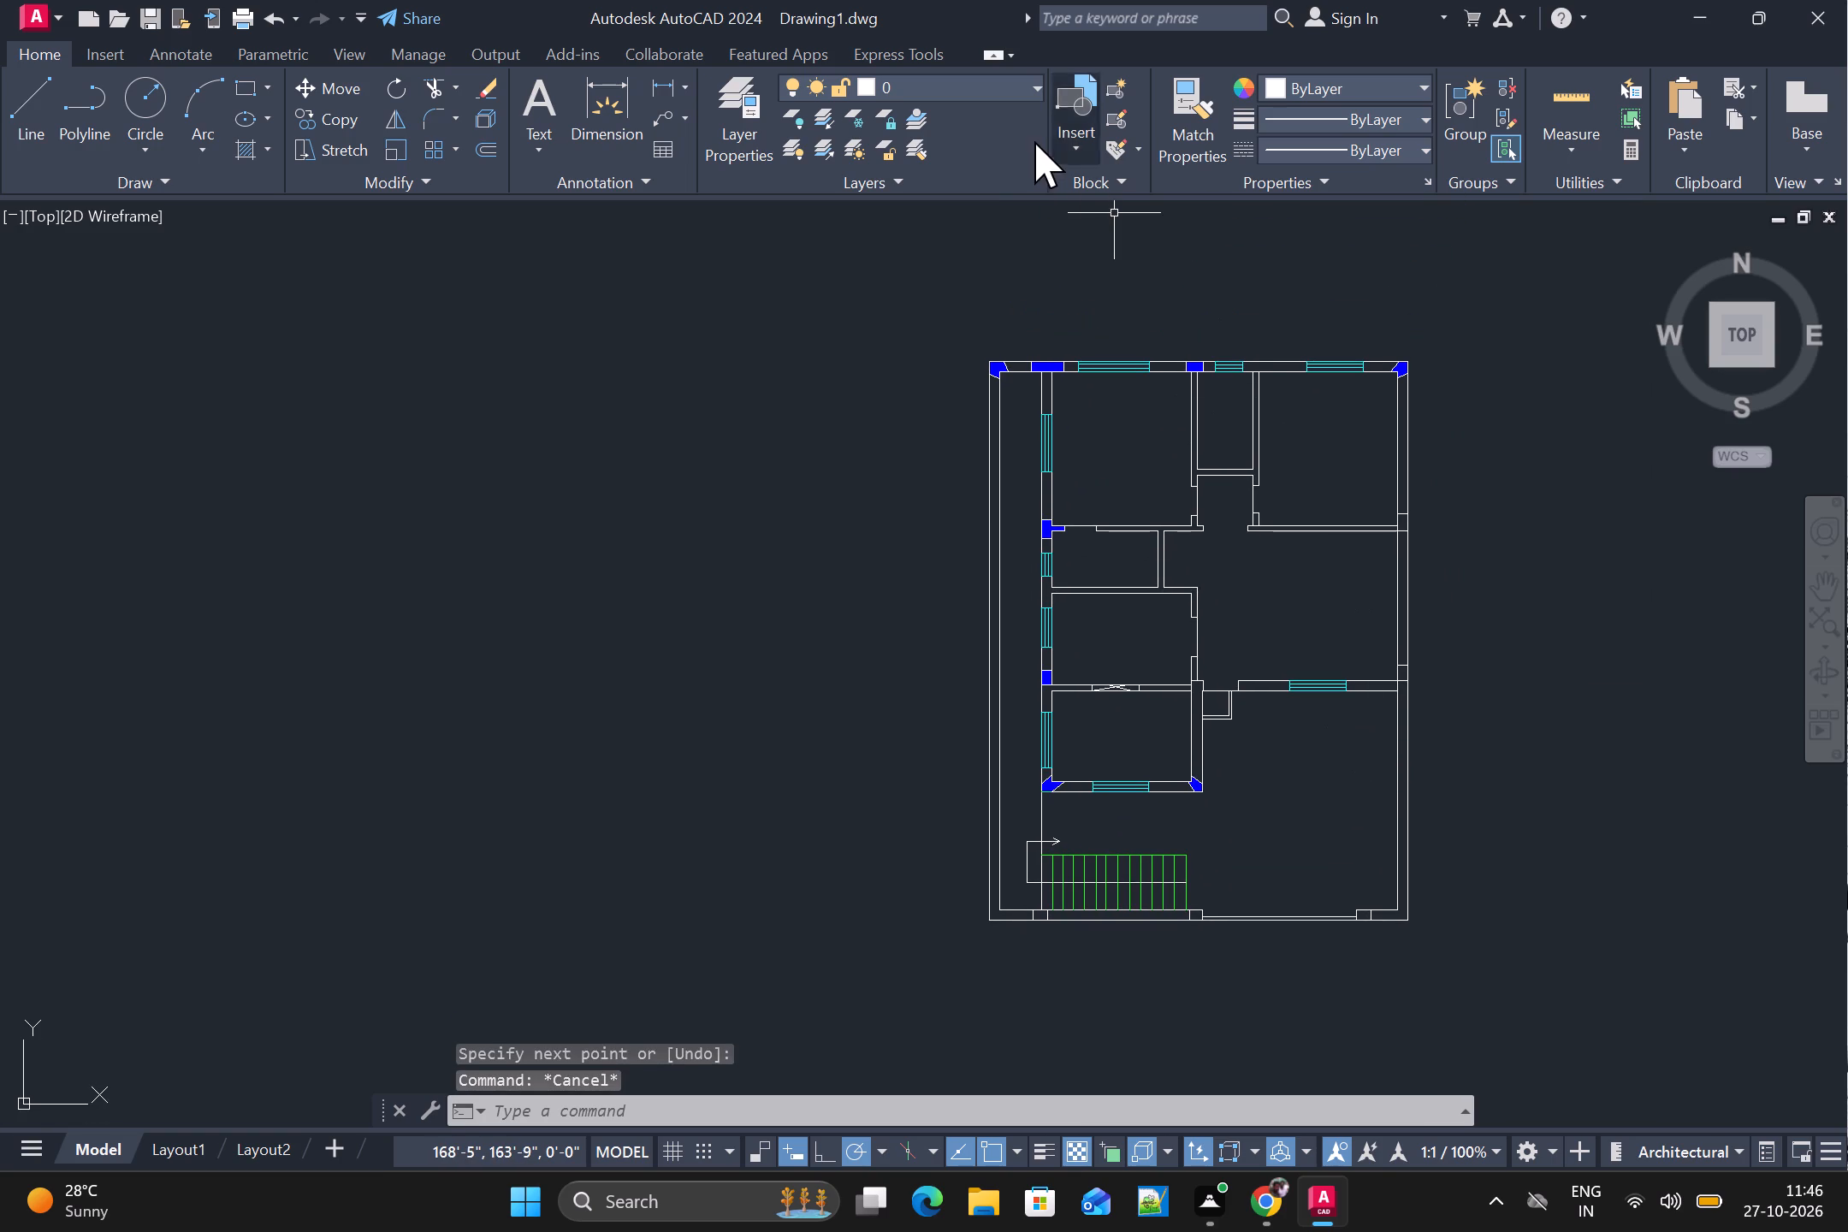
pyautogui.keyDown('alt'); pyautogui.click(1026, 90); pyautogui.keyUp('alt')
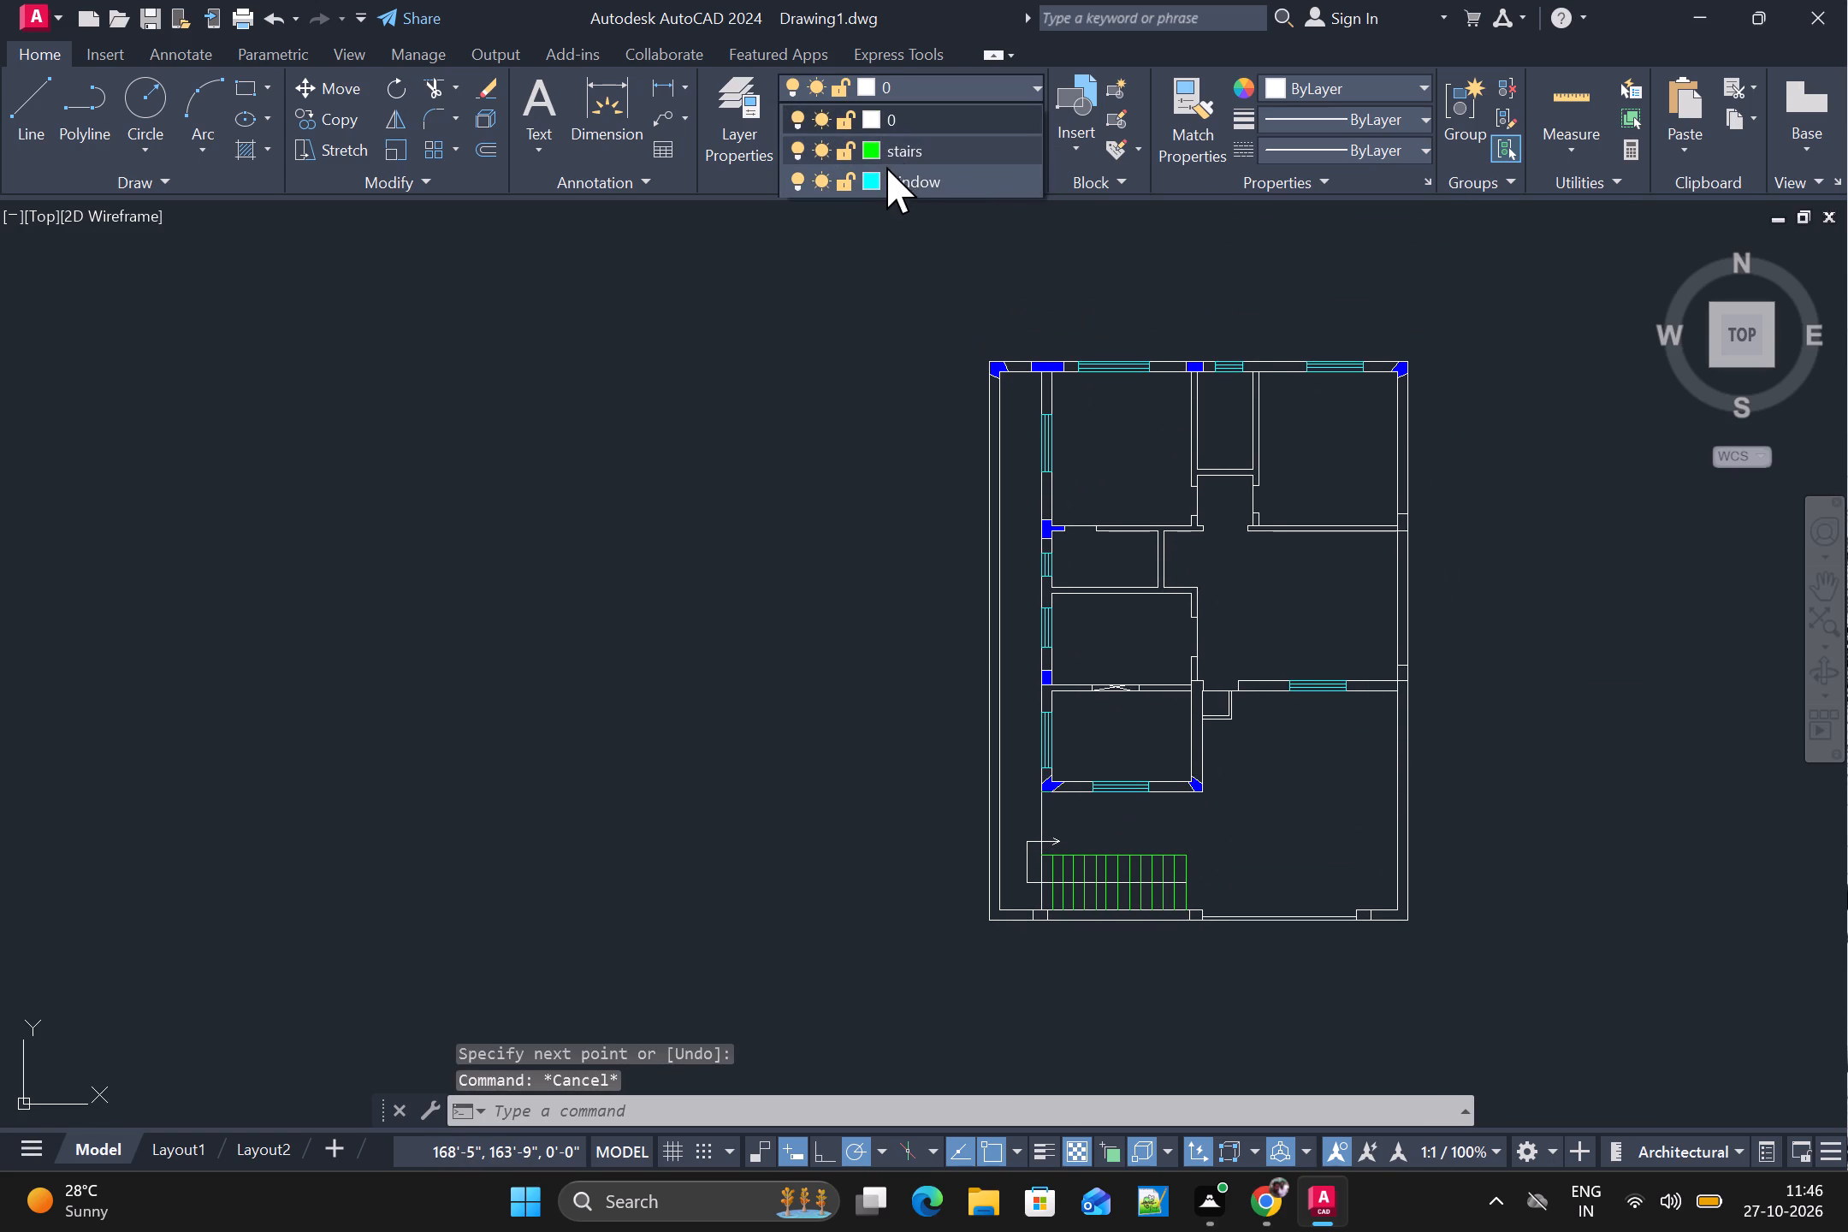
pyautogui.keyDown('alt'); pyautogui.click(889, 218); pyautogui.keyUp('alt')
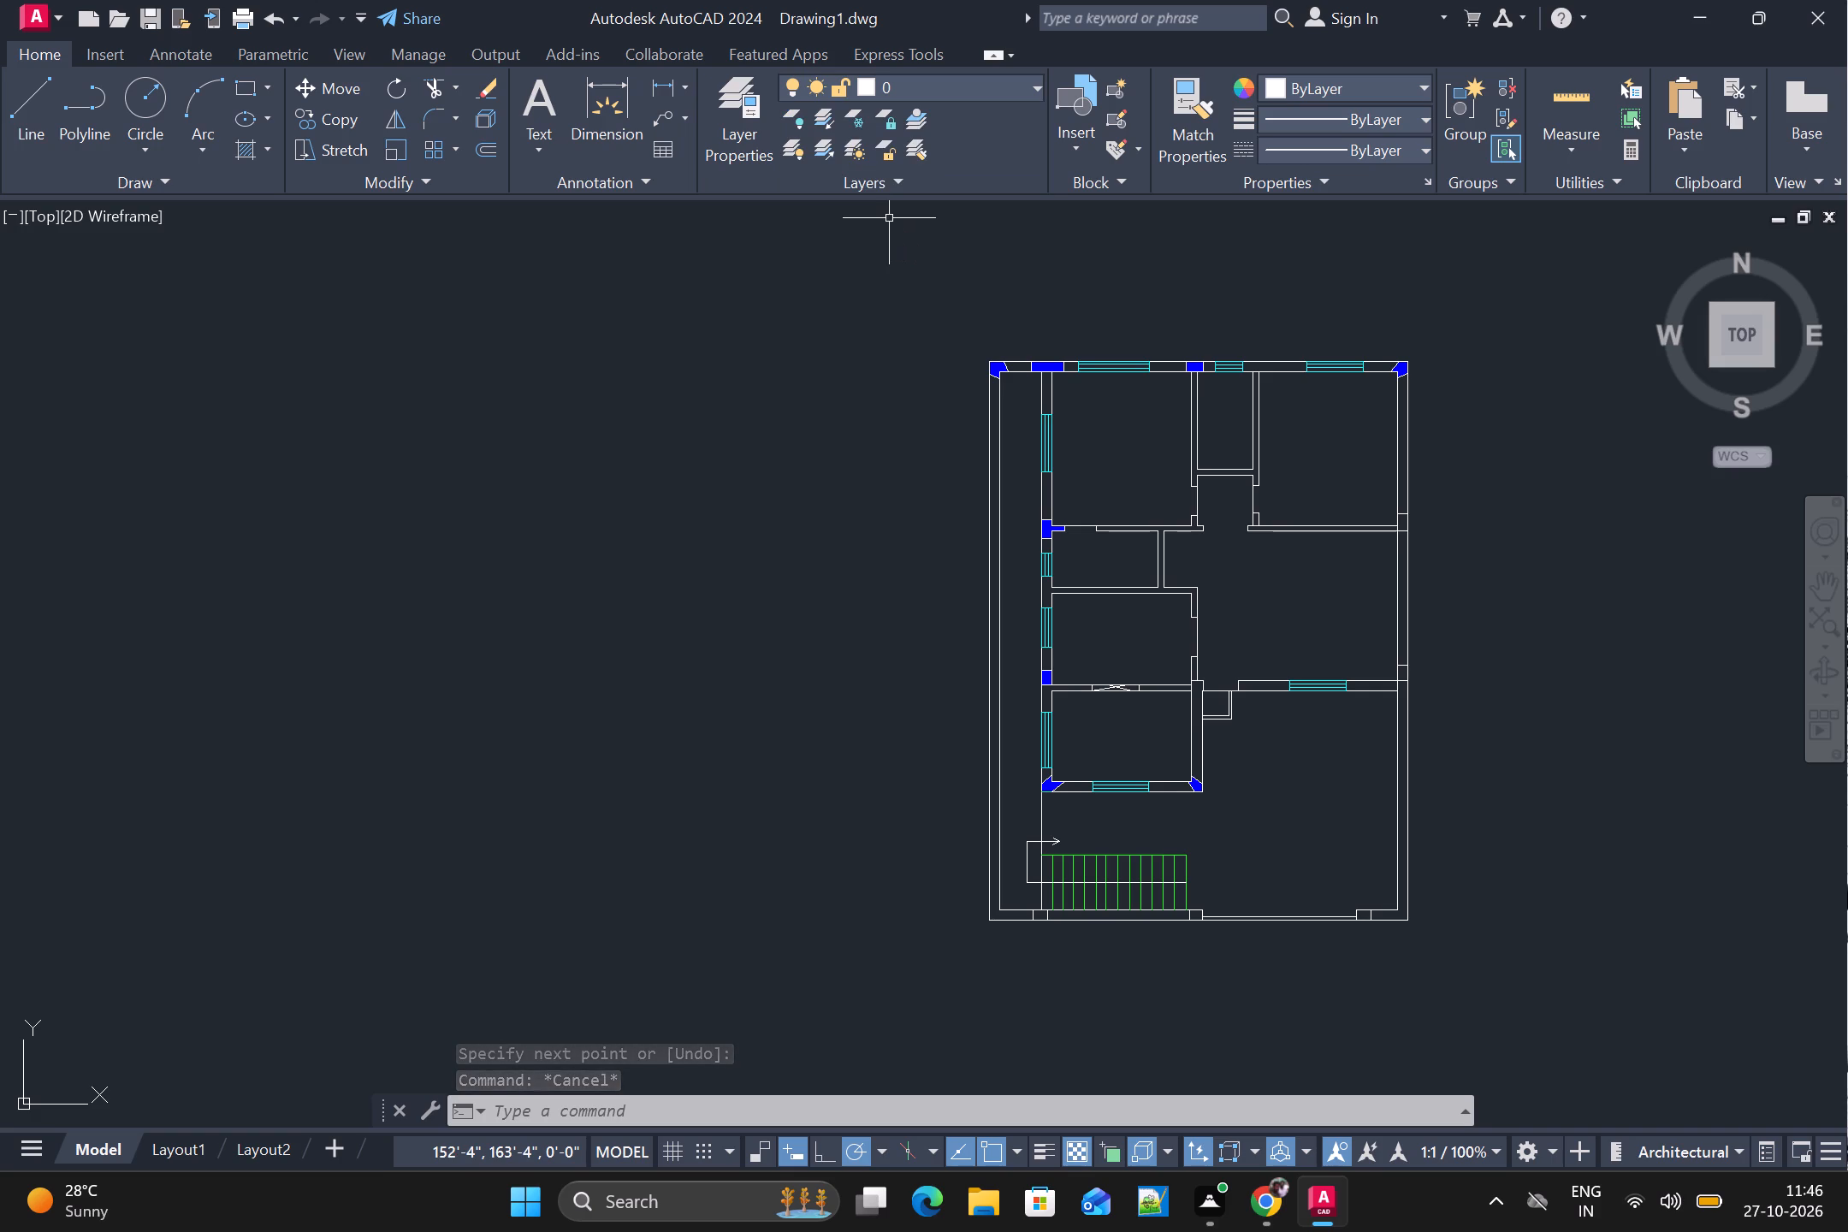
pyautogui.write('h')
pyautogui.press('space')
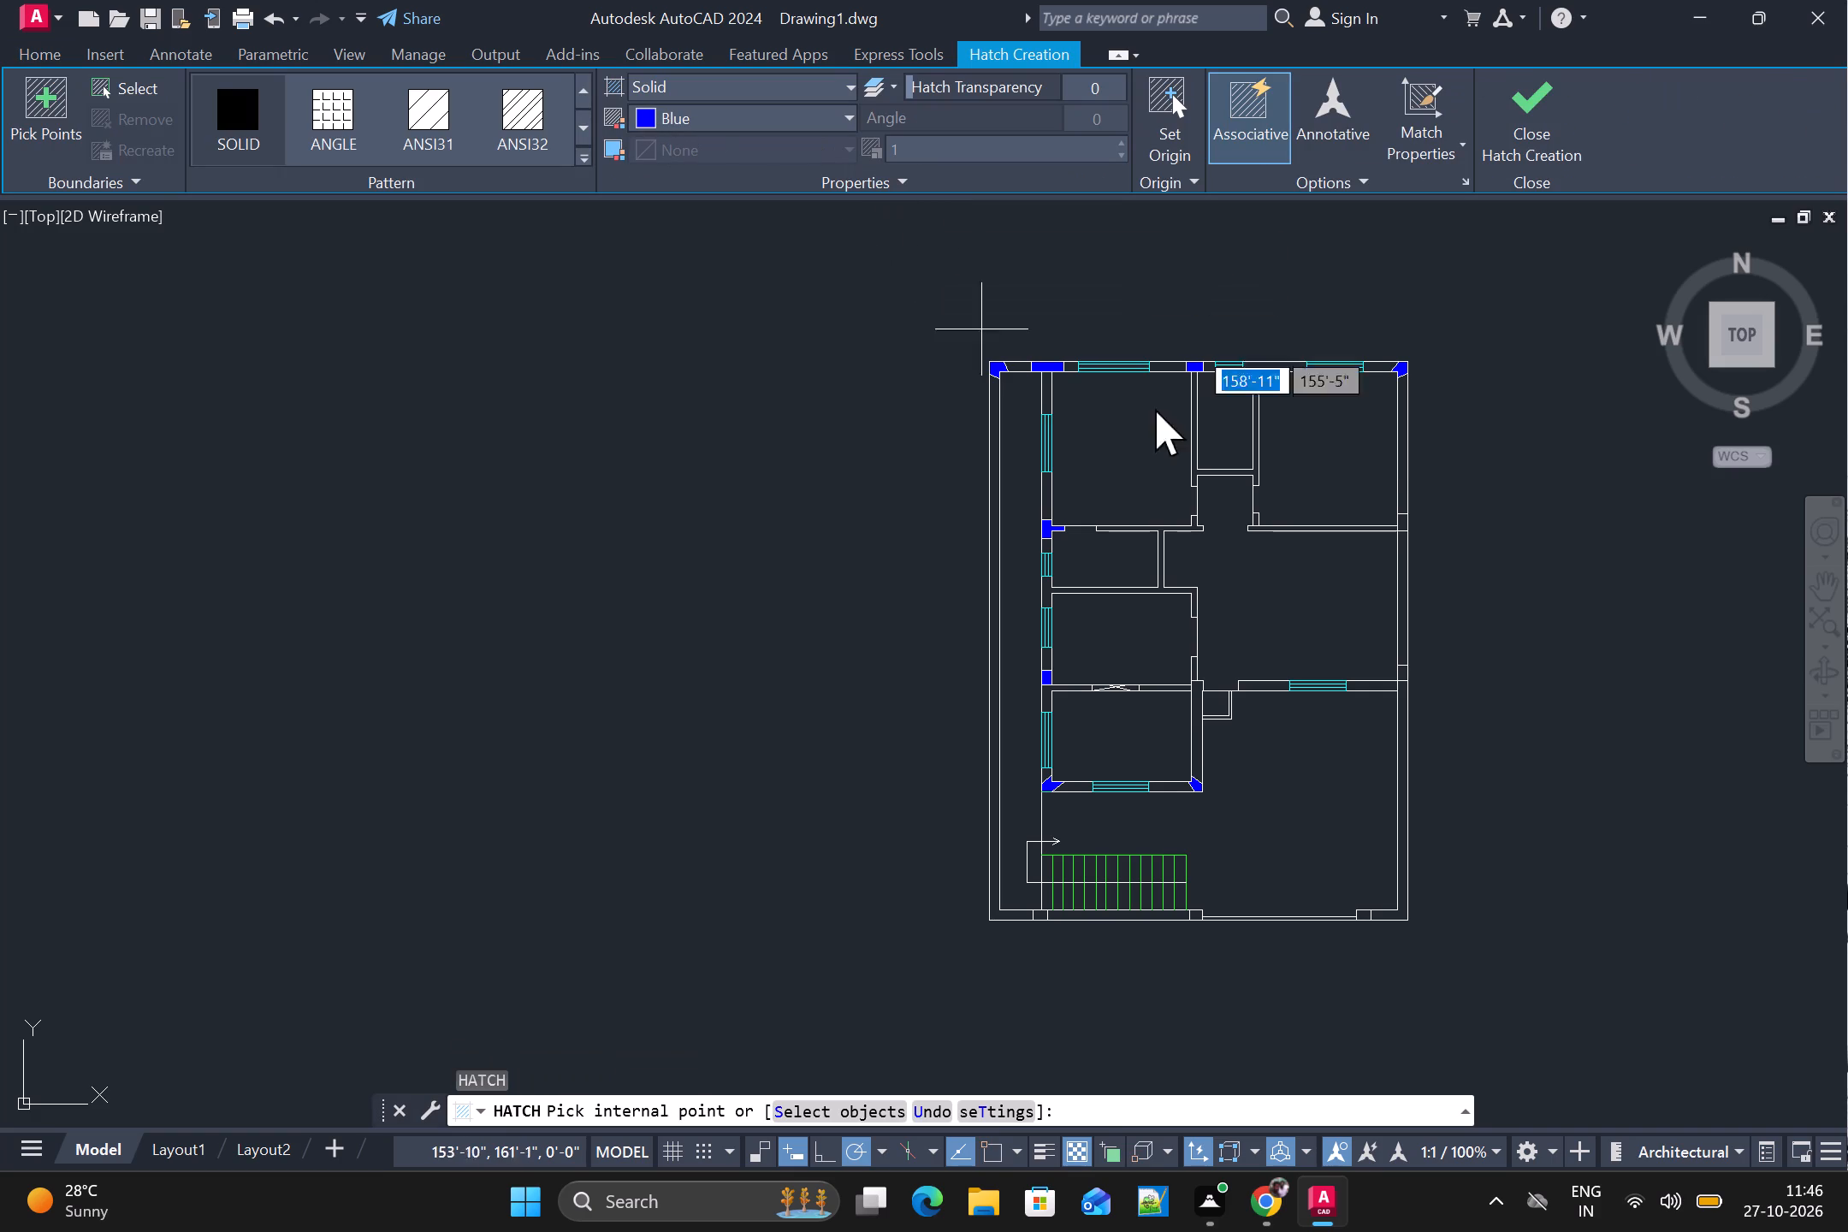
pyautogui.keyDown('alt'); pyautogui.scroll(1, 1424, 521); pyautogui.keyUp('alt')
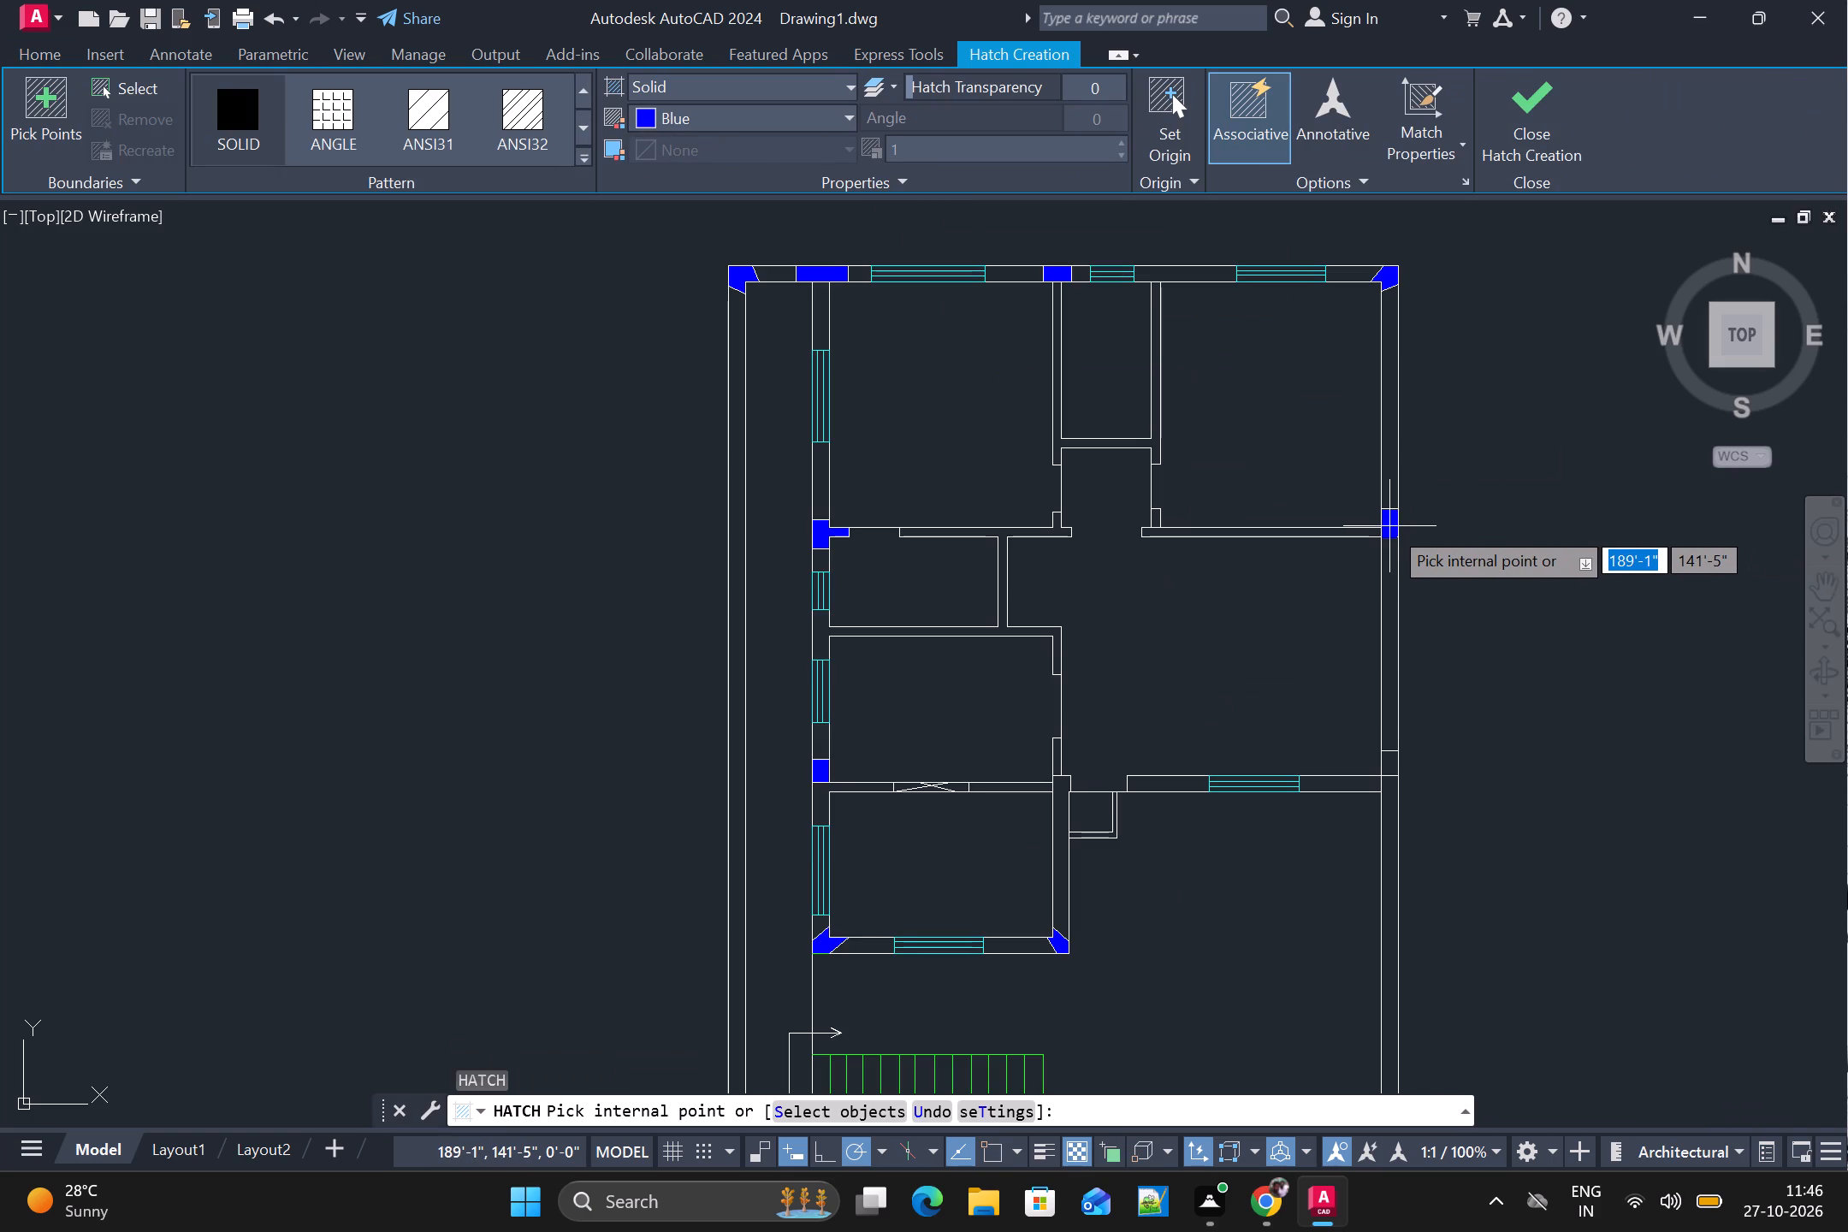
pyautogui.keyDown('alt'); pyautogui.click(1389, 526); pyautogui.keyUp('alt')
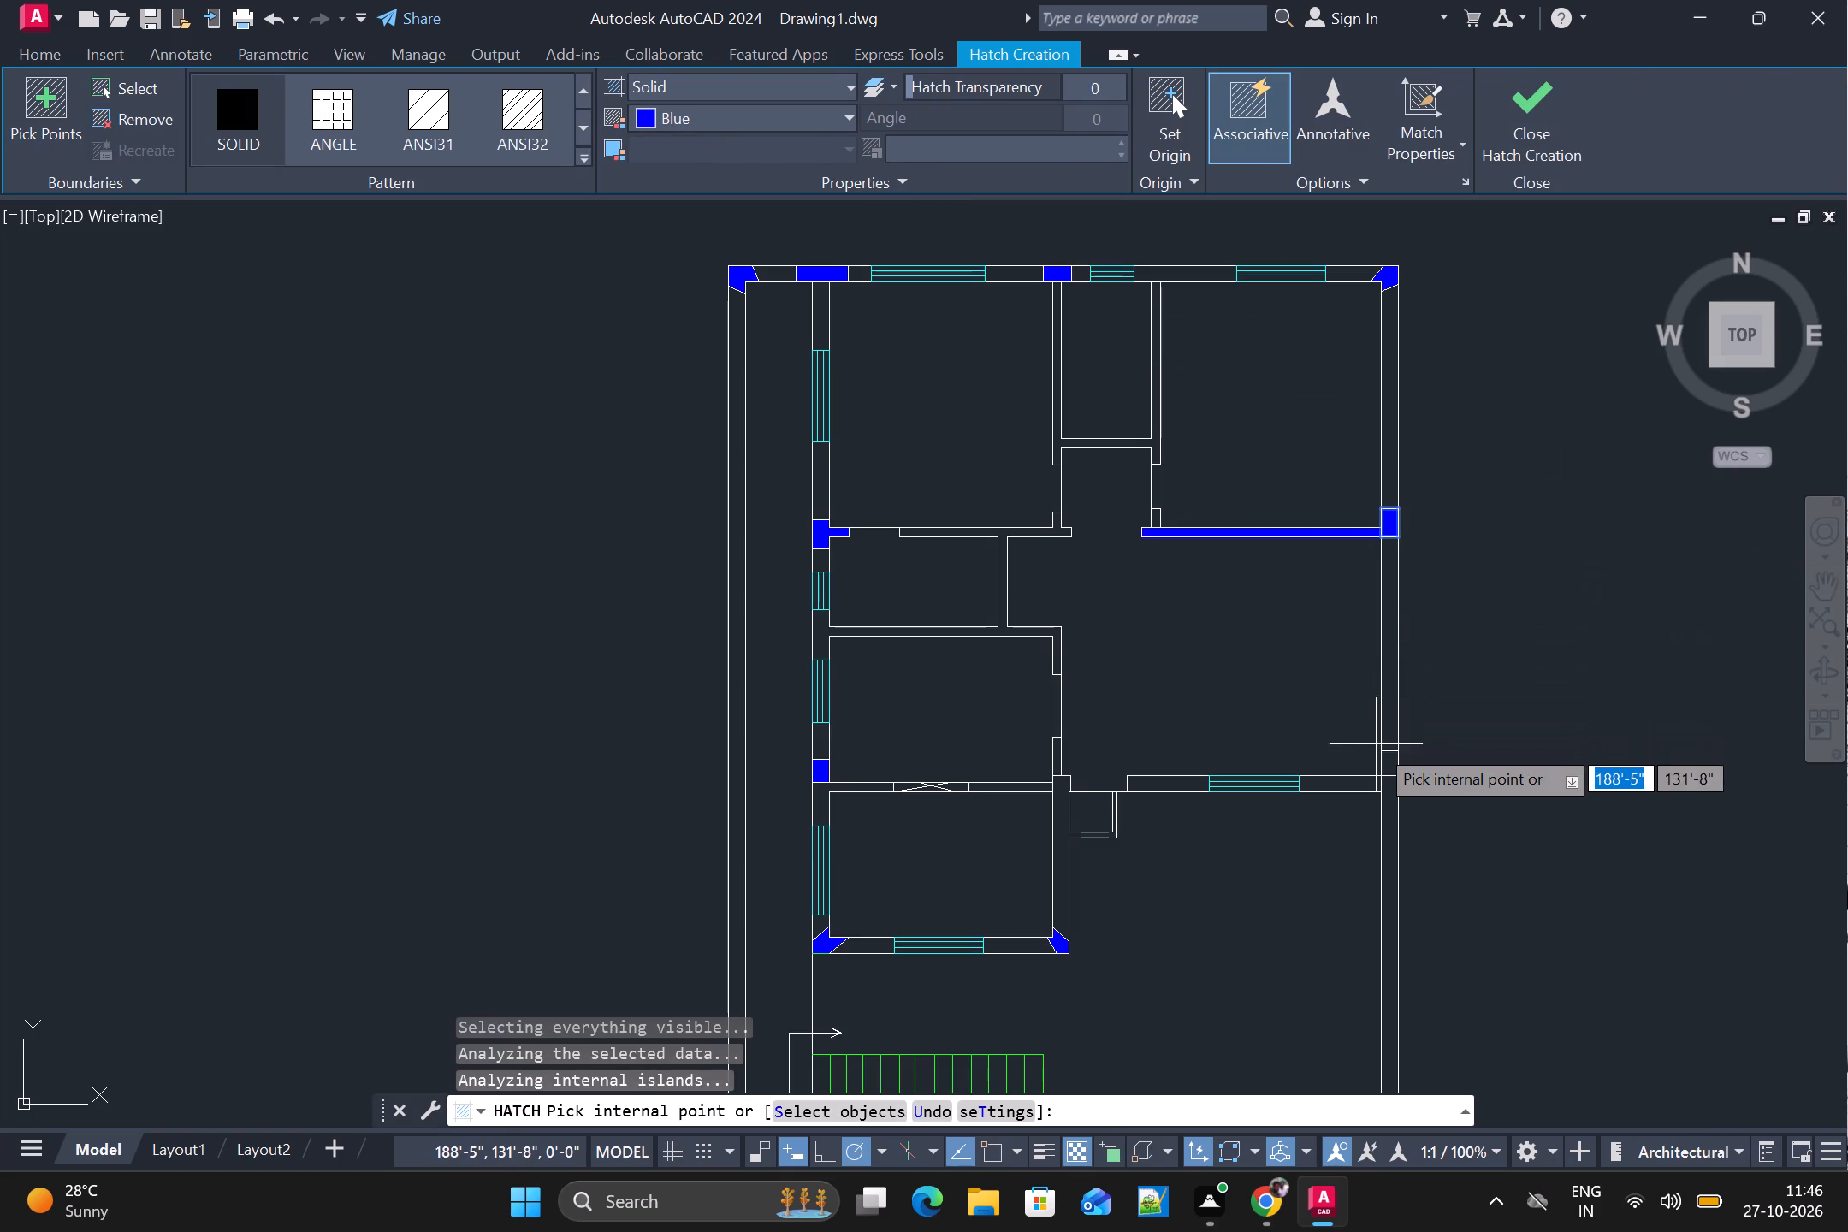
pyautogui.keyDown('alt'); pyautogui.click(1390, 766); pyautogui.keyUp('alt')
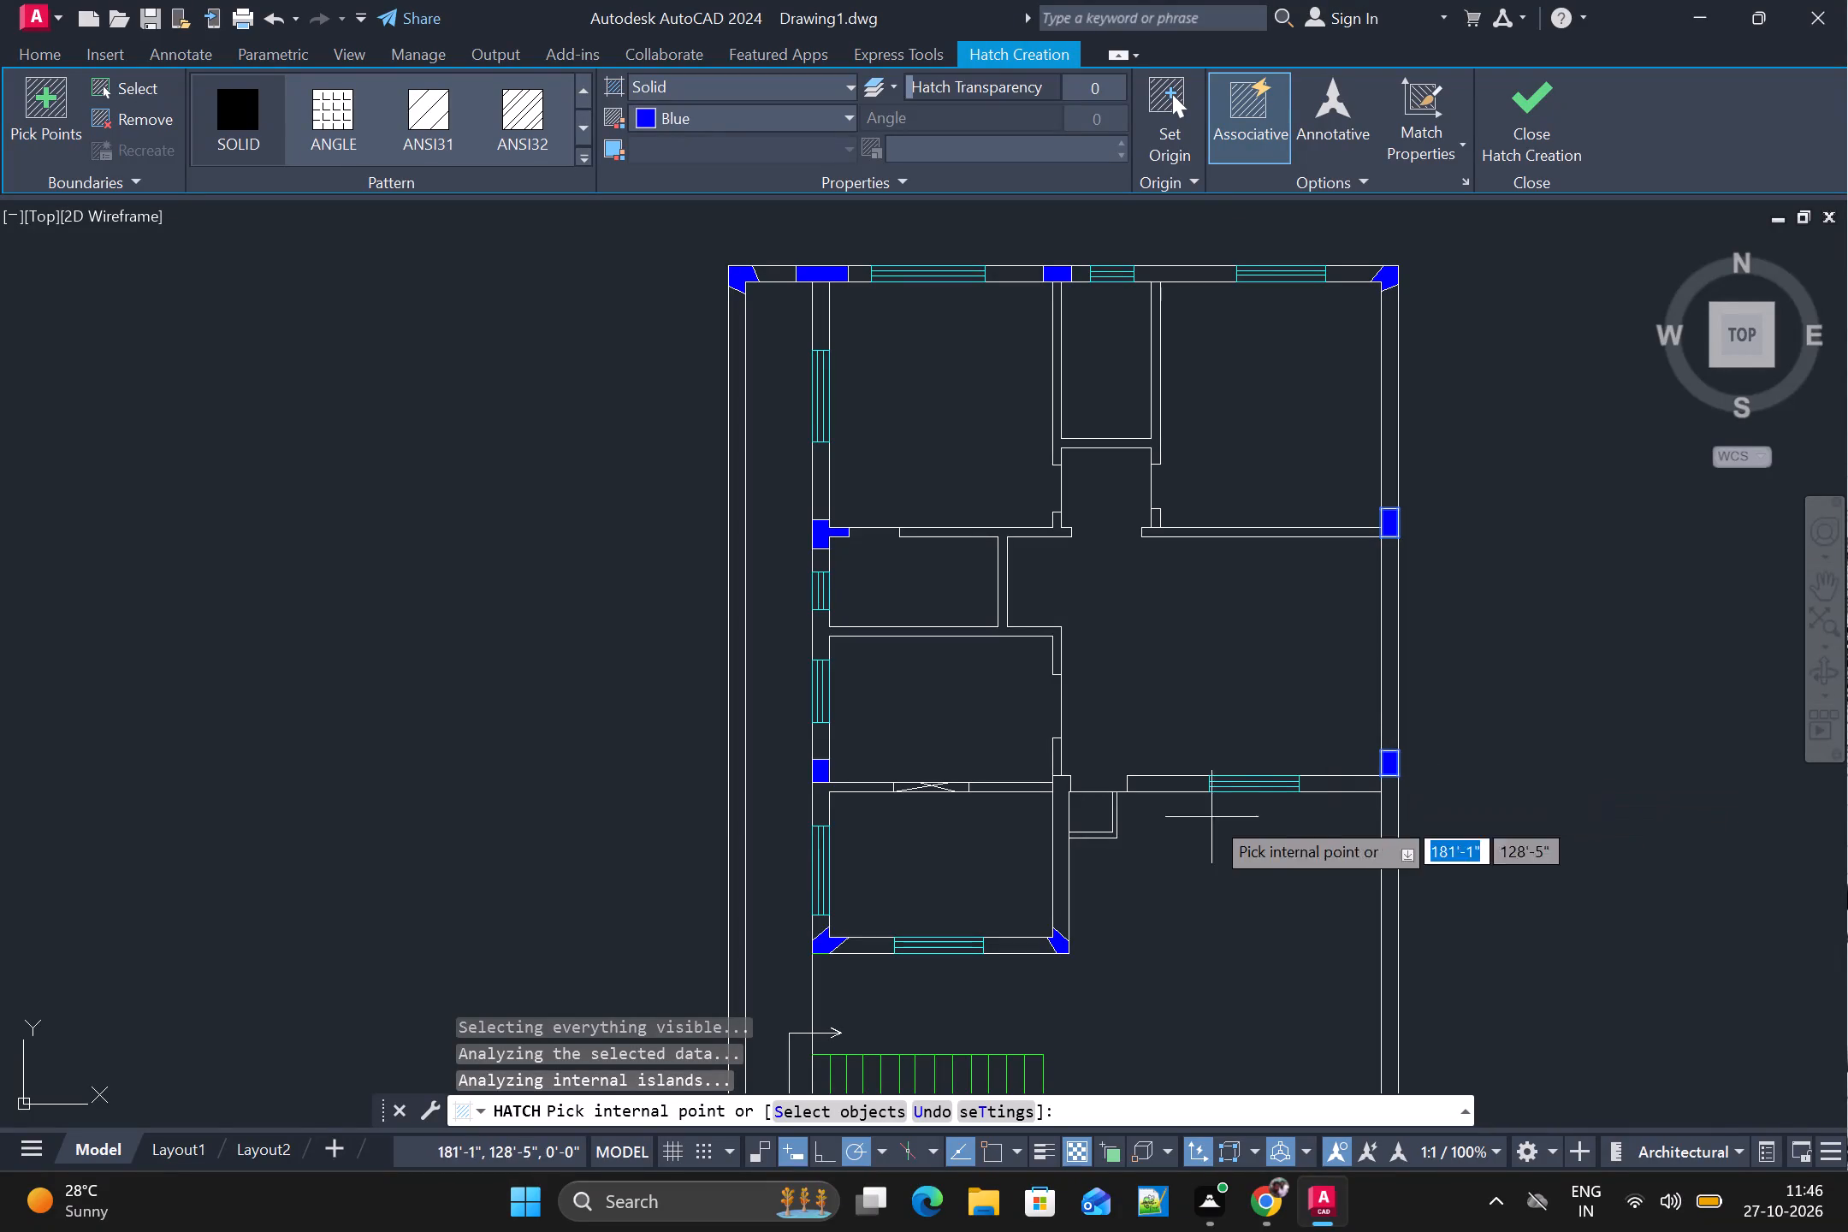
# Add solid blue hatches to the three south-wall column areas, two flanking the gate and one at the staircase's west end.
pyautogui.keyDown('alt'); pyautogui.scroll(-2, 1187, 610); pyautogui.keyUp('alt')
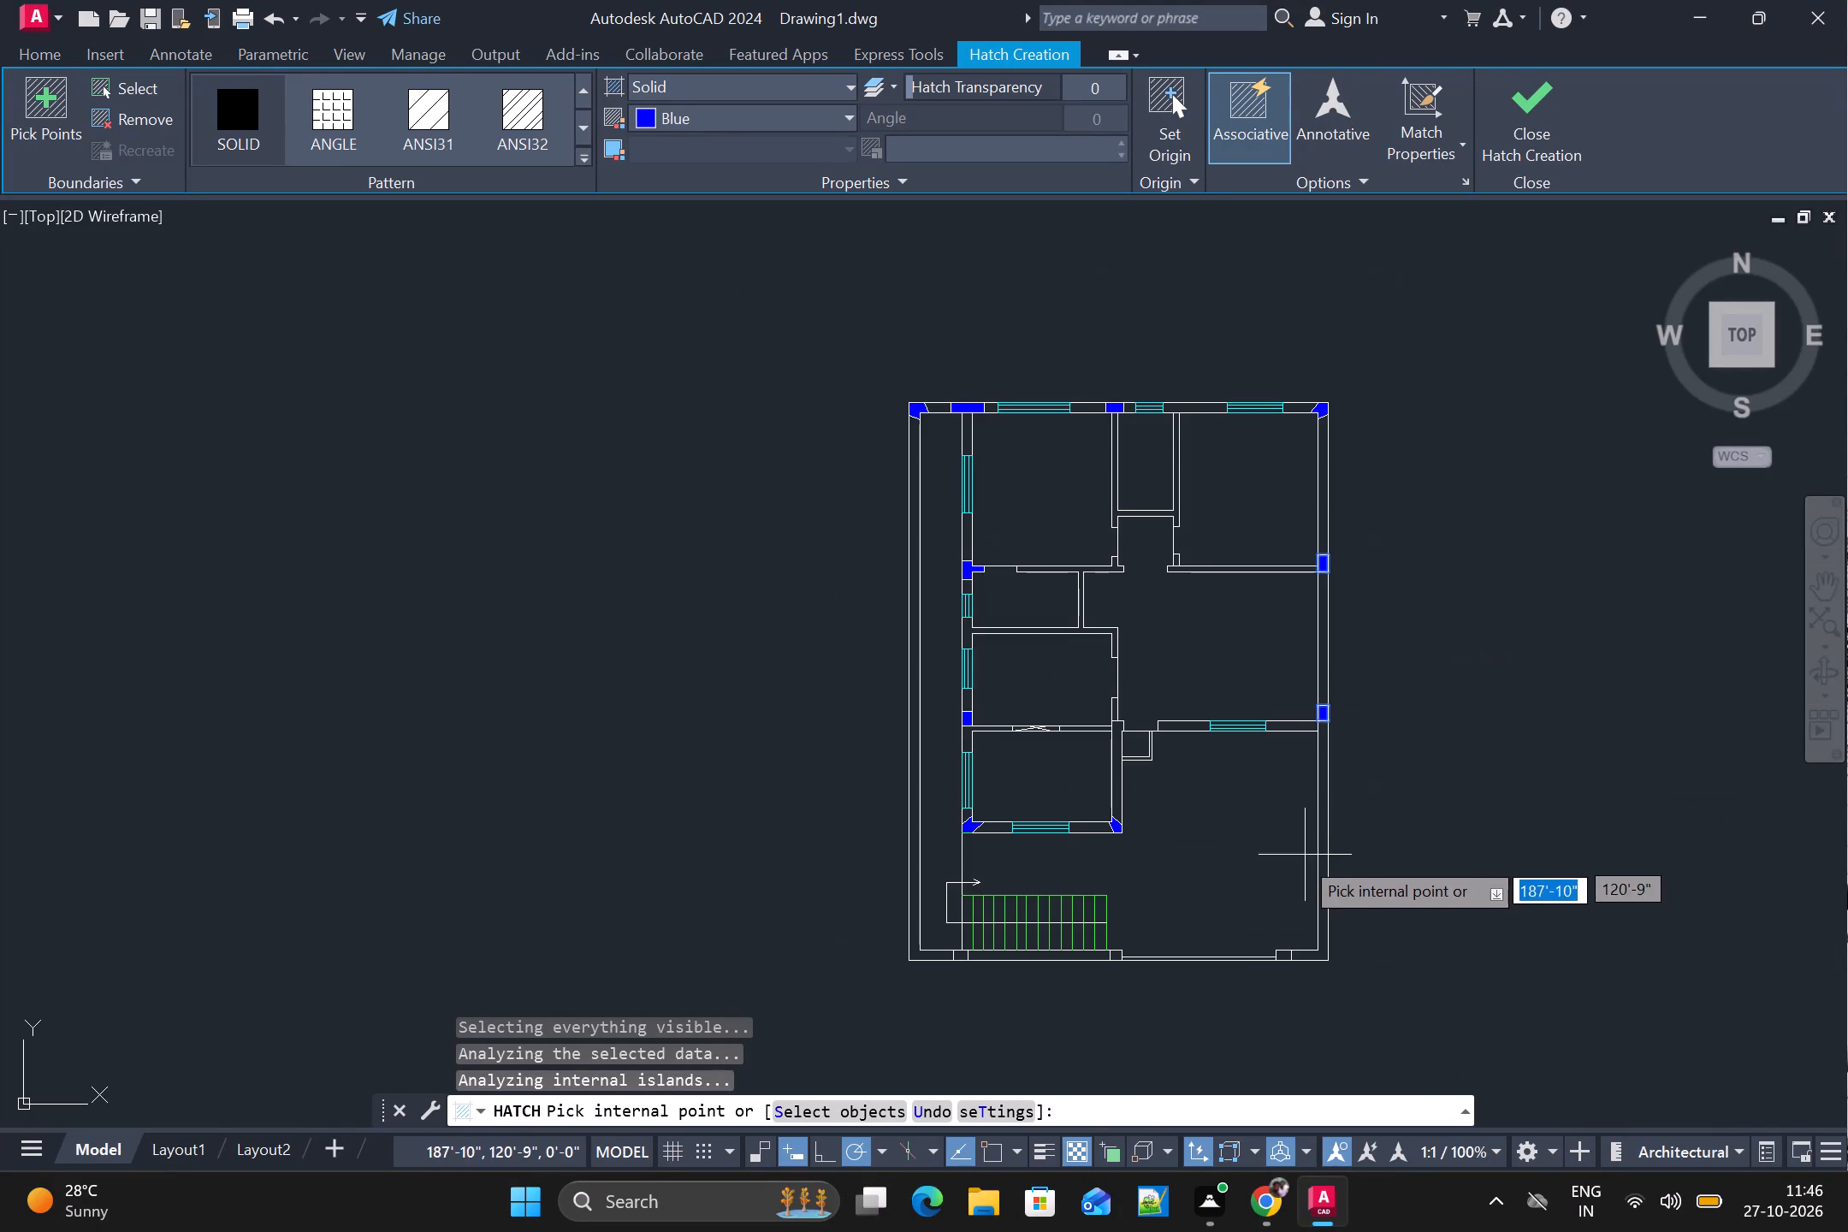
pyautogui.keyDown('alt'); pyautogui.scroll(1, 1280, 957); pyautogui.keyUp('alt')
pyautogui.keyDown('alt'); pyautogui.click(1286, 956); pyautogui.keyUp('alt')
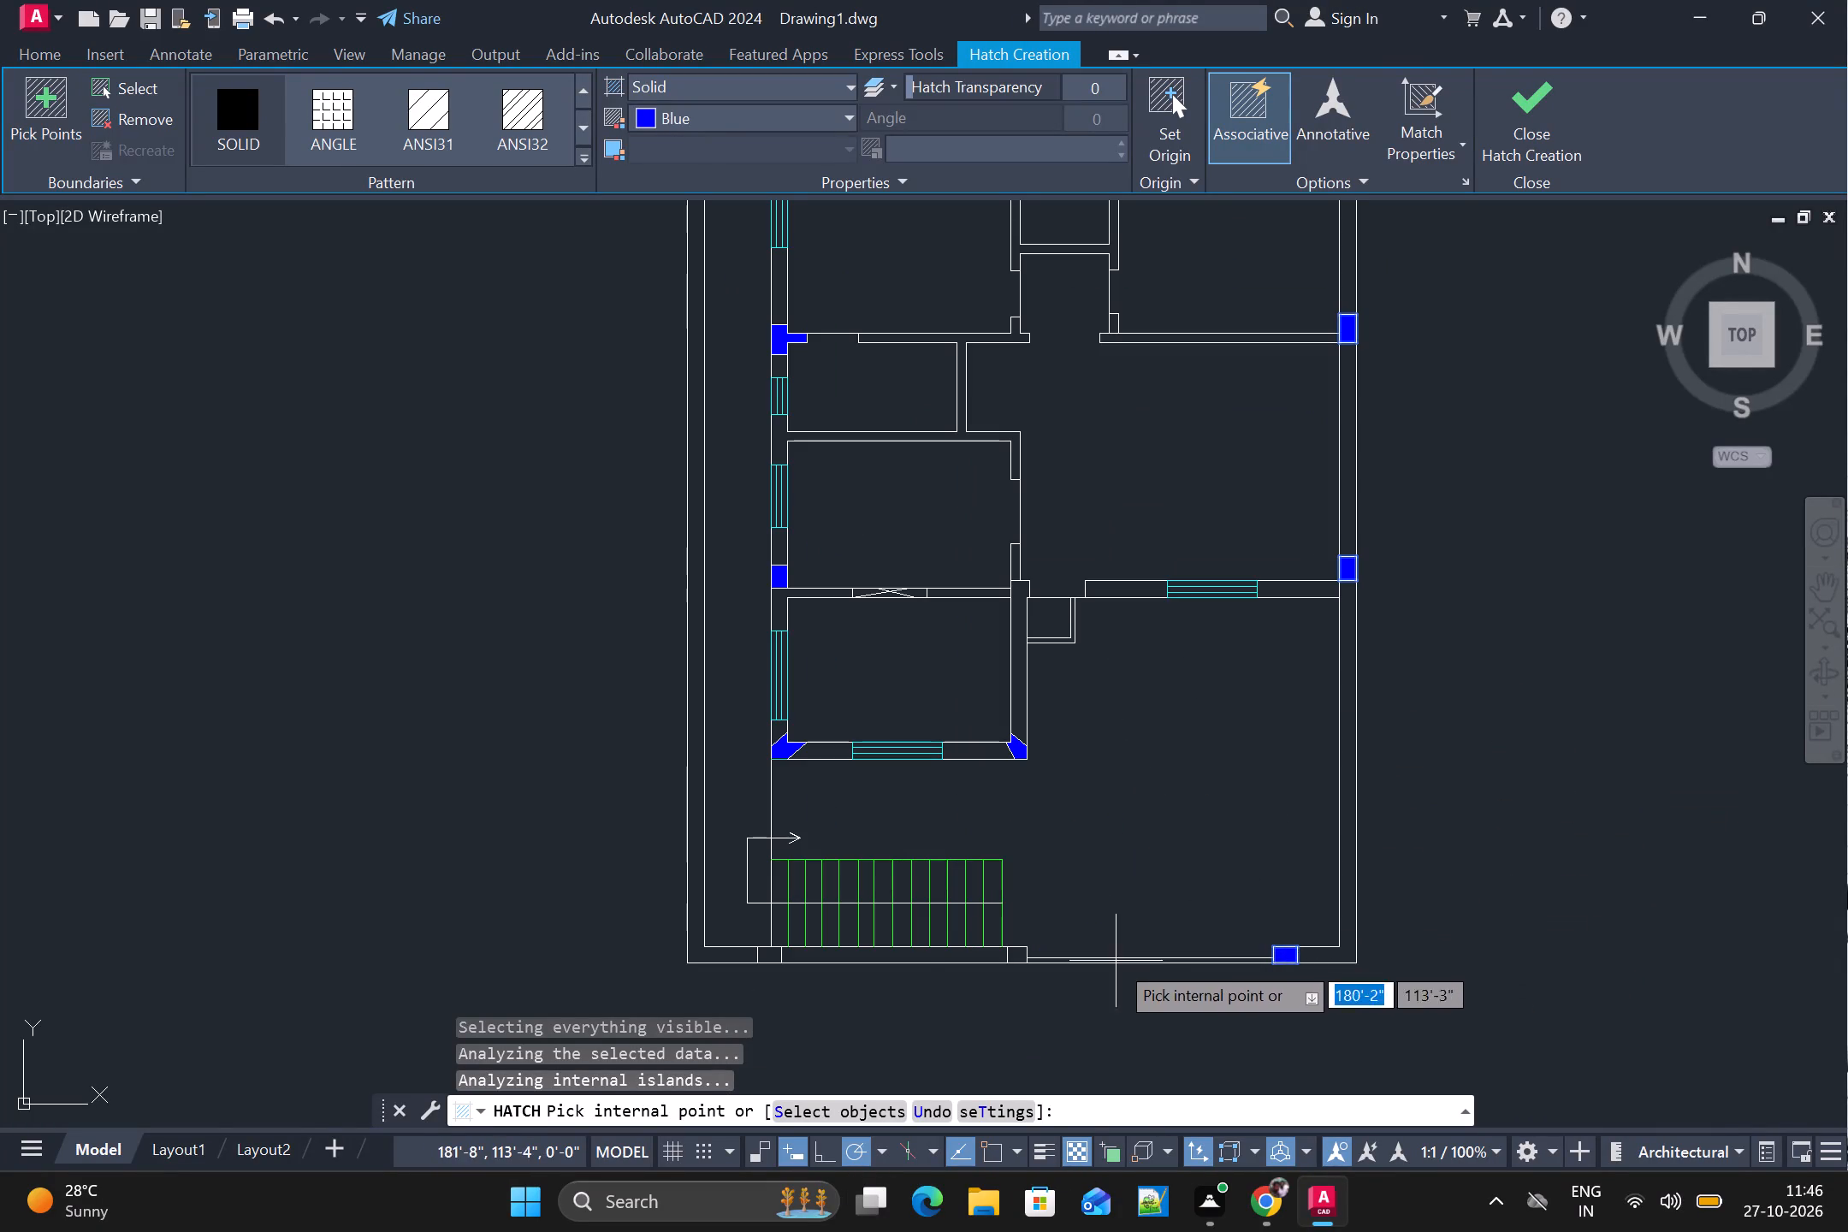
pyautogui.keyDown('alt'); pyautogui.click(1018, 957); pyautogui.keyUp('alt')
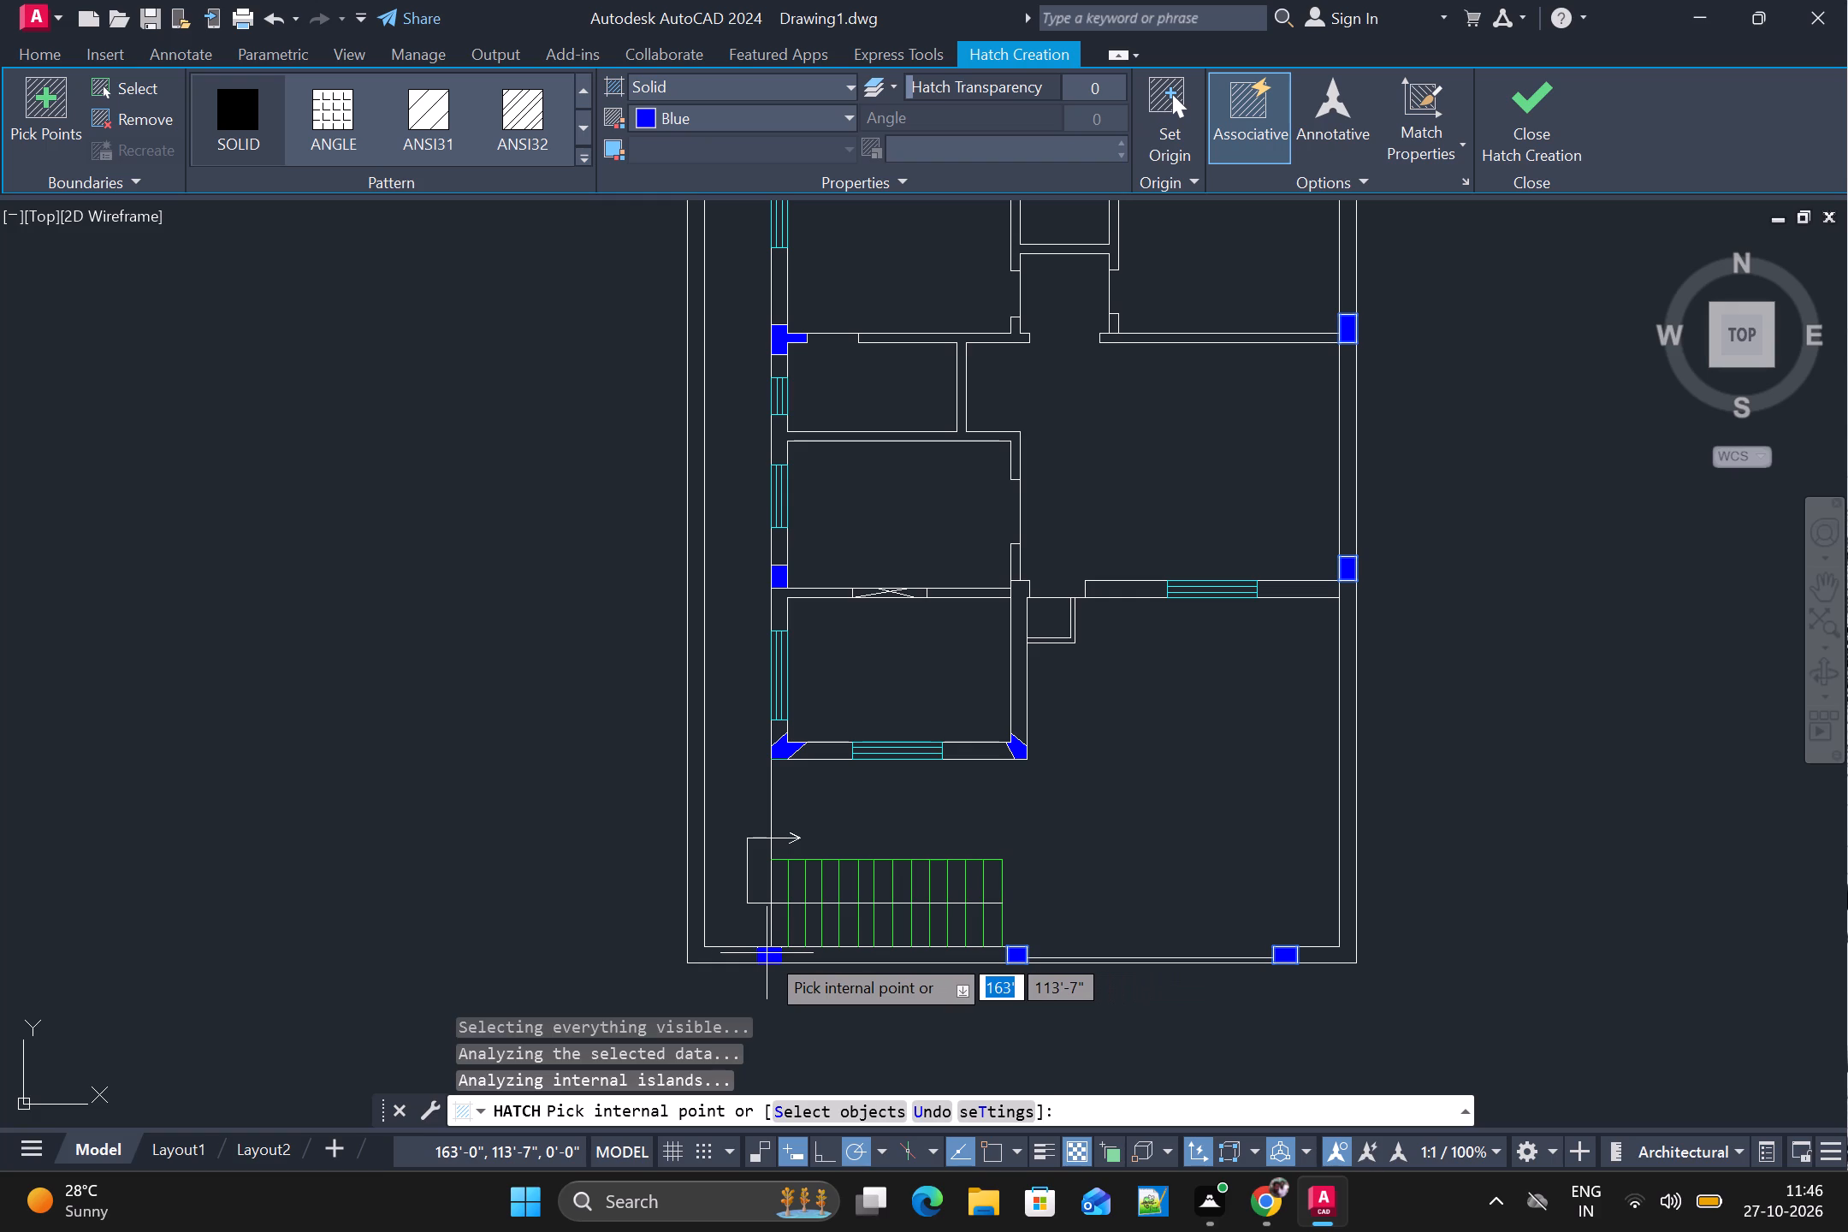
pyautogui.keyDown('alt'); pyautogui.click(767, 953); pyautogui.keyUp('alt')
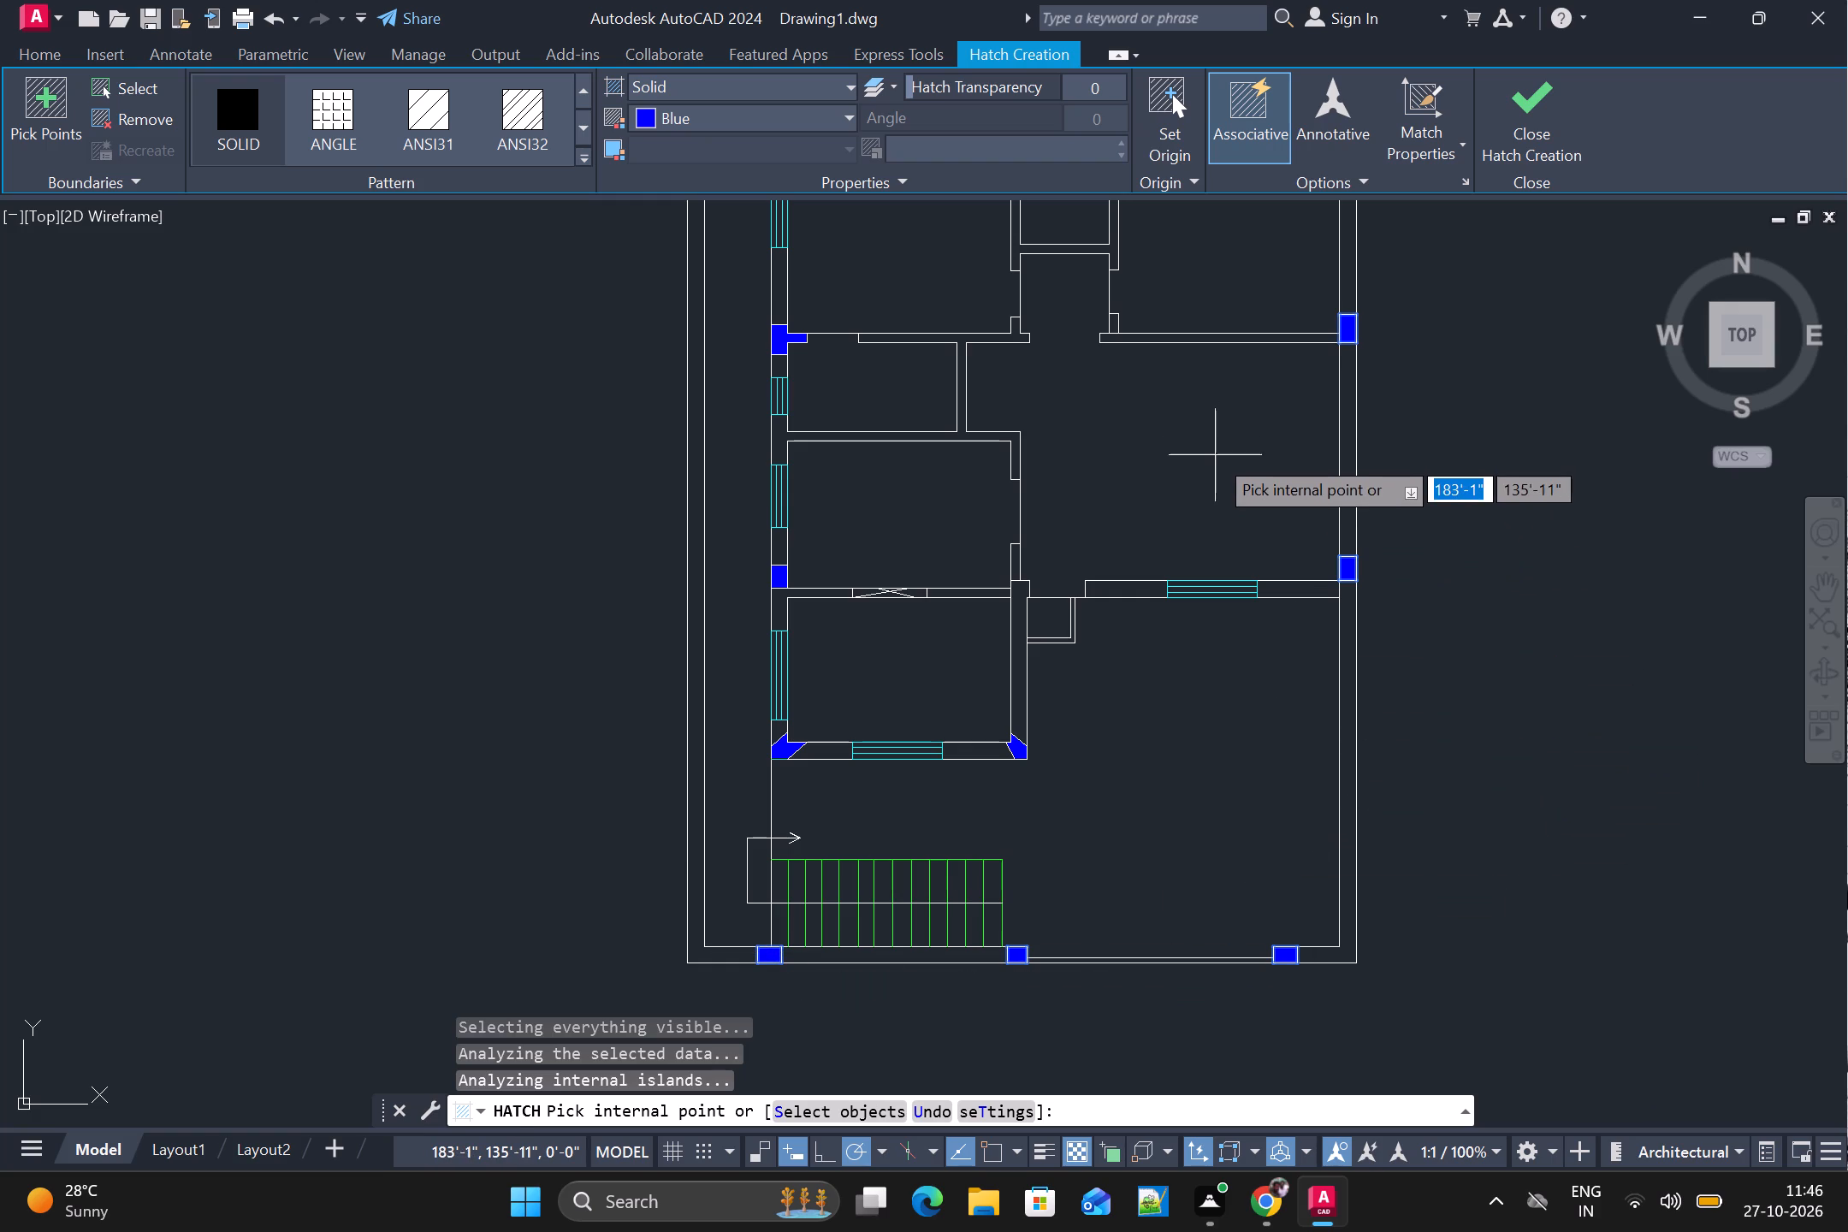
pyautogui.keyDown('alt'); pyautogui.click(1553, 127); pyautogui.keyUp('alt')
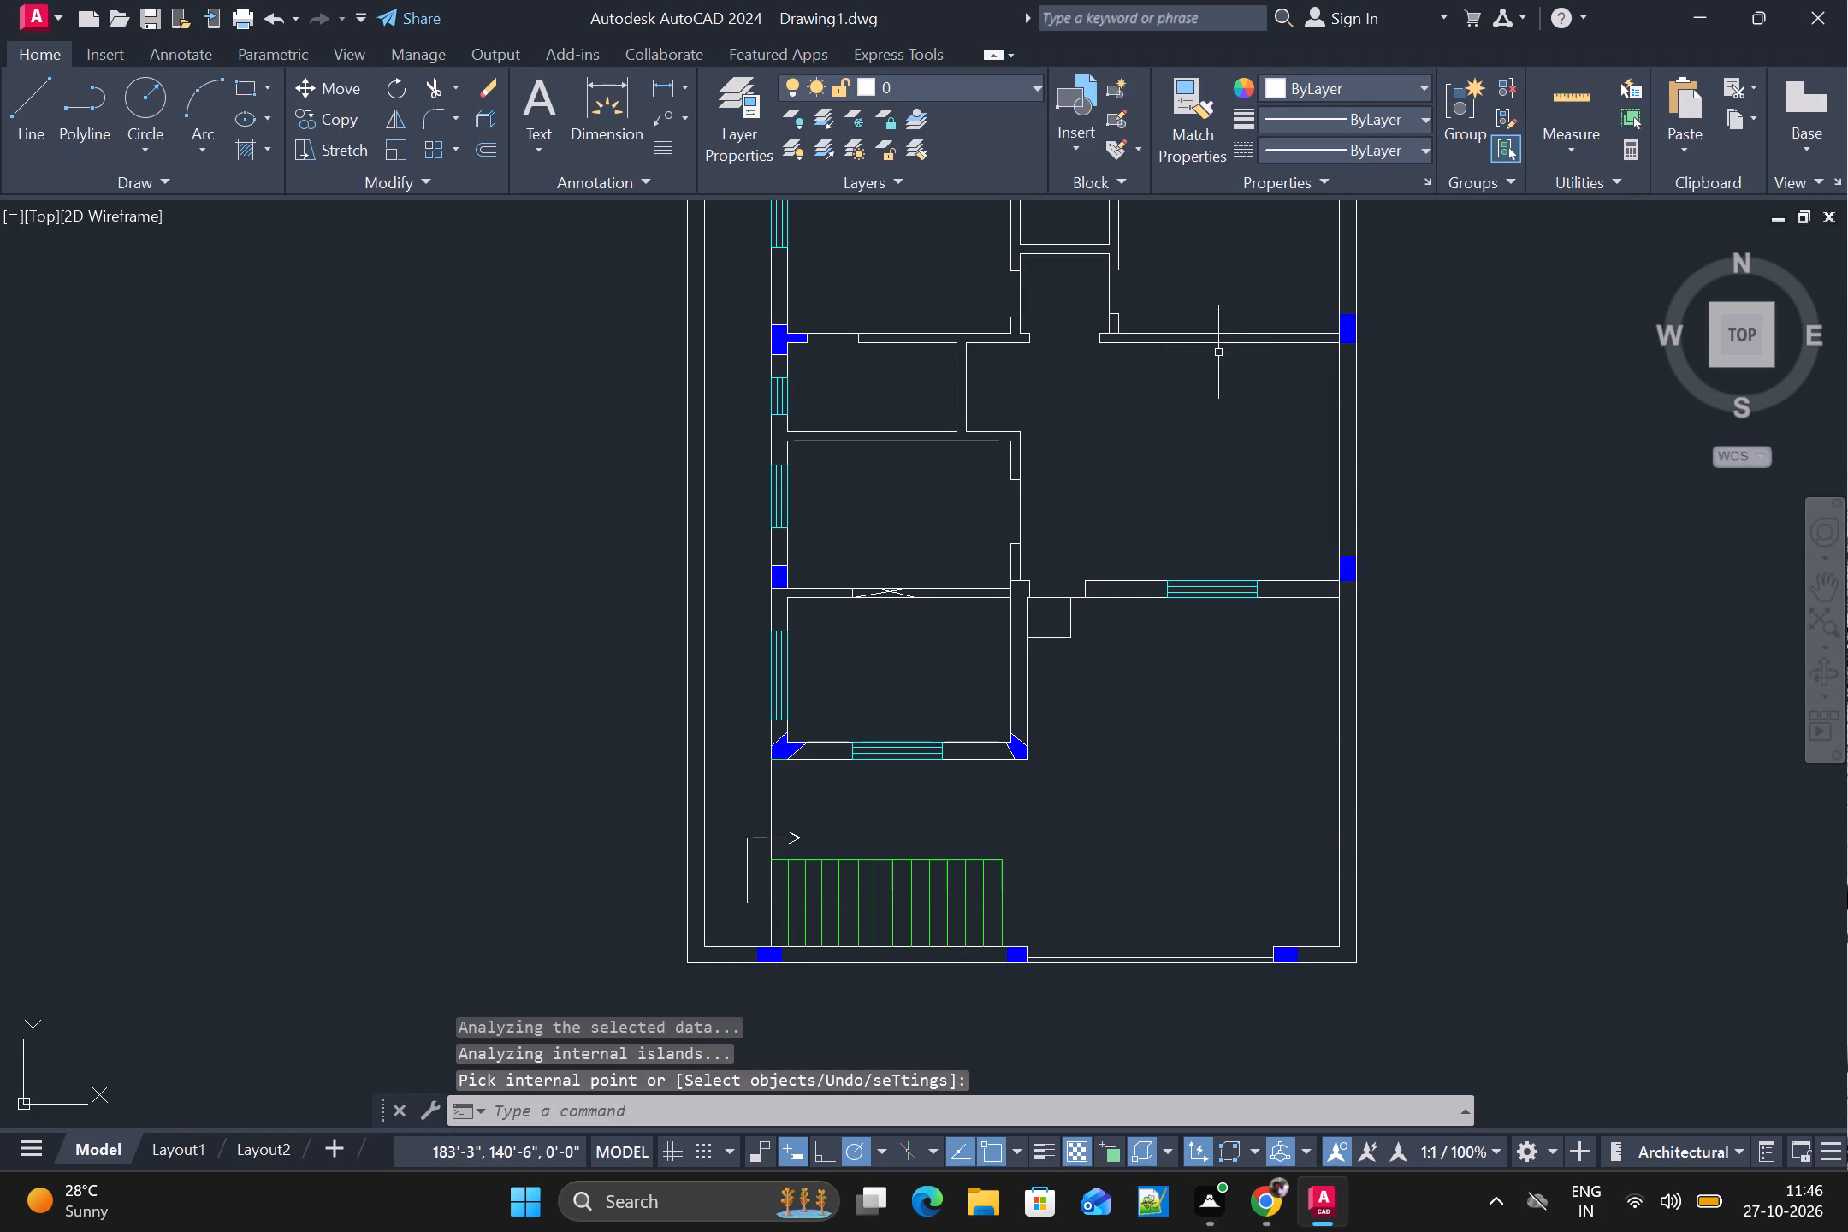
# Draw a short line across the base of the west door stub at the central passage opening, along the partition's north face.
pyautogui.write('l')
pyautogui.press('space')
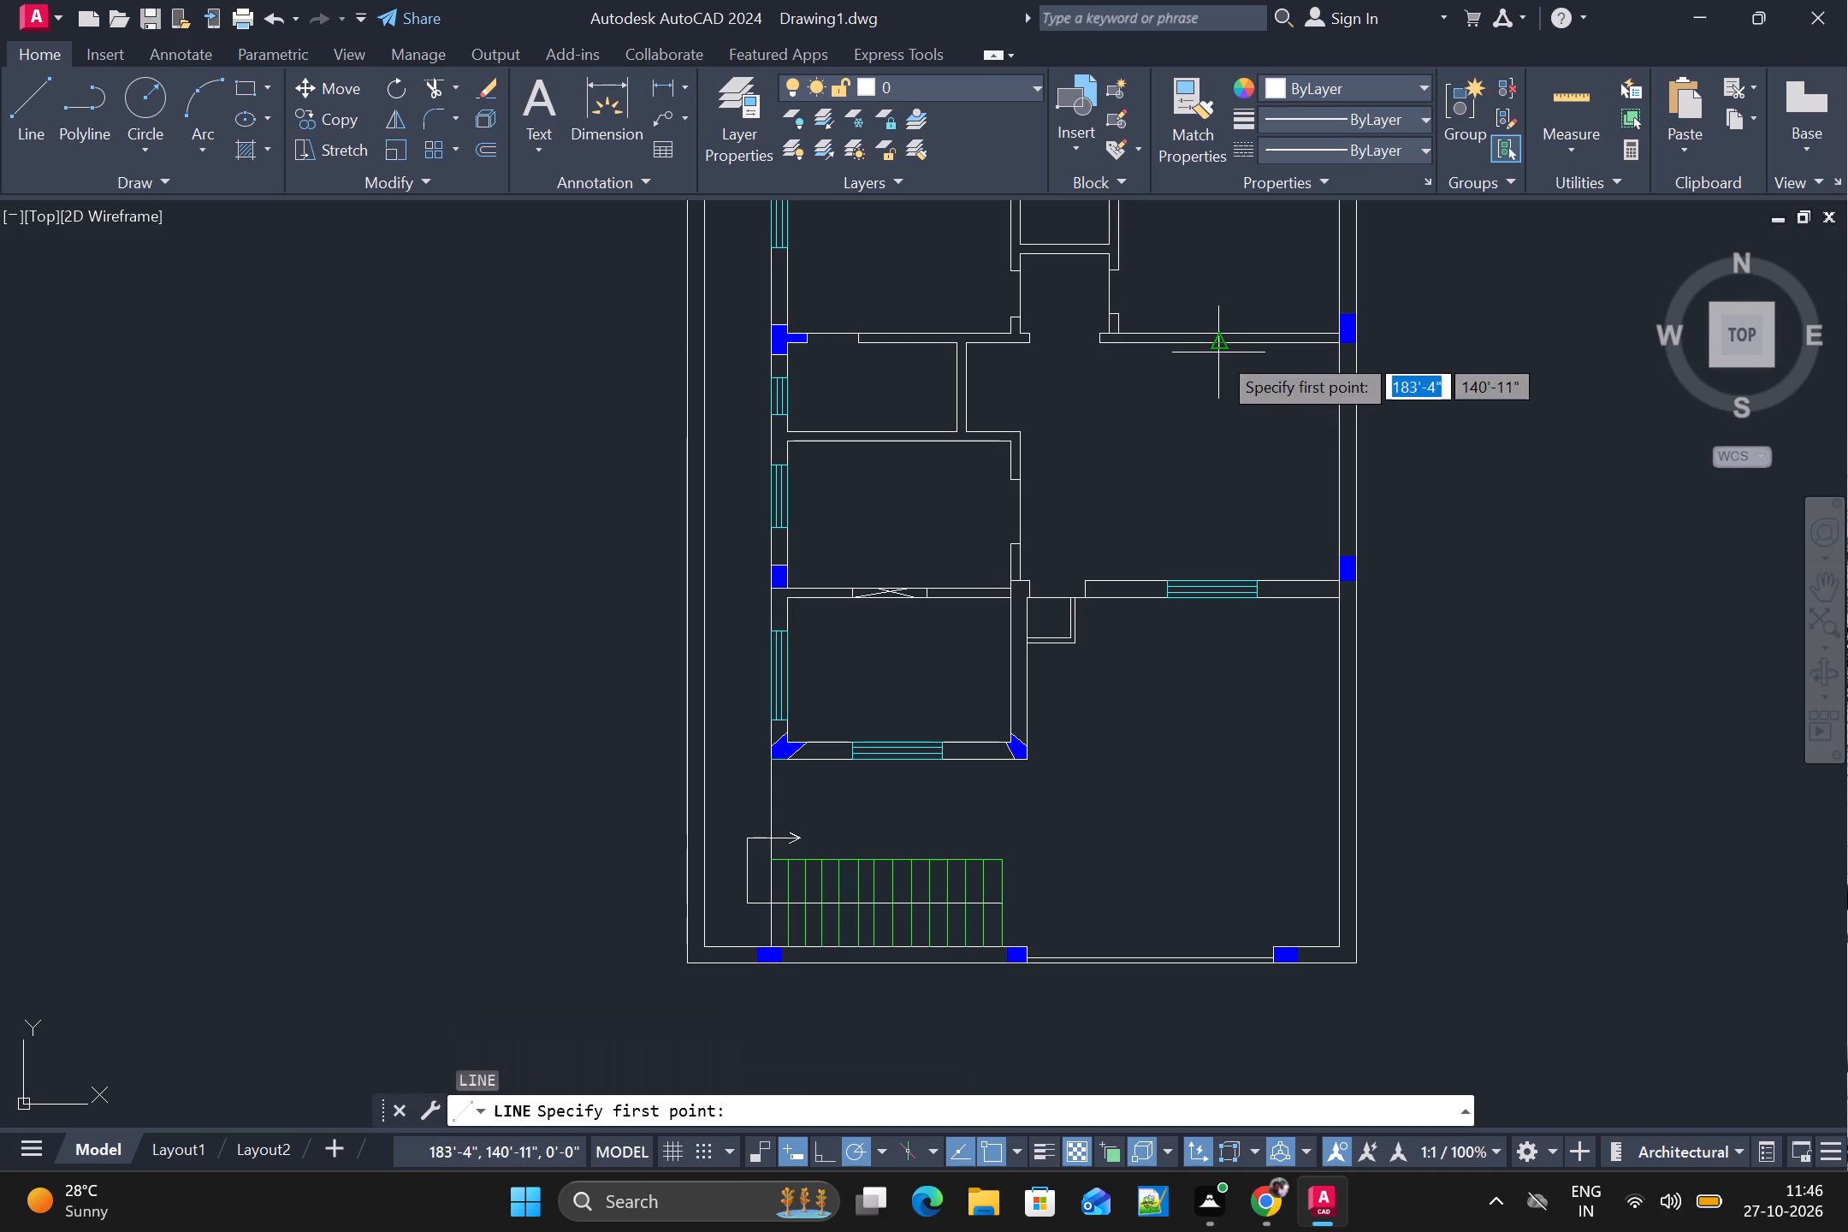
pyautogui.keyDown('alt'); pyautogui.scroll(2, 1153, 326); pyautogui.keyUp('alt')
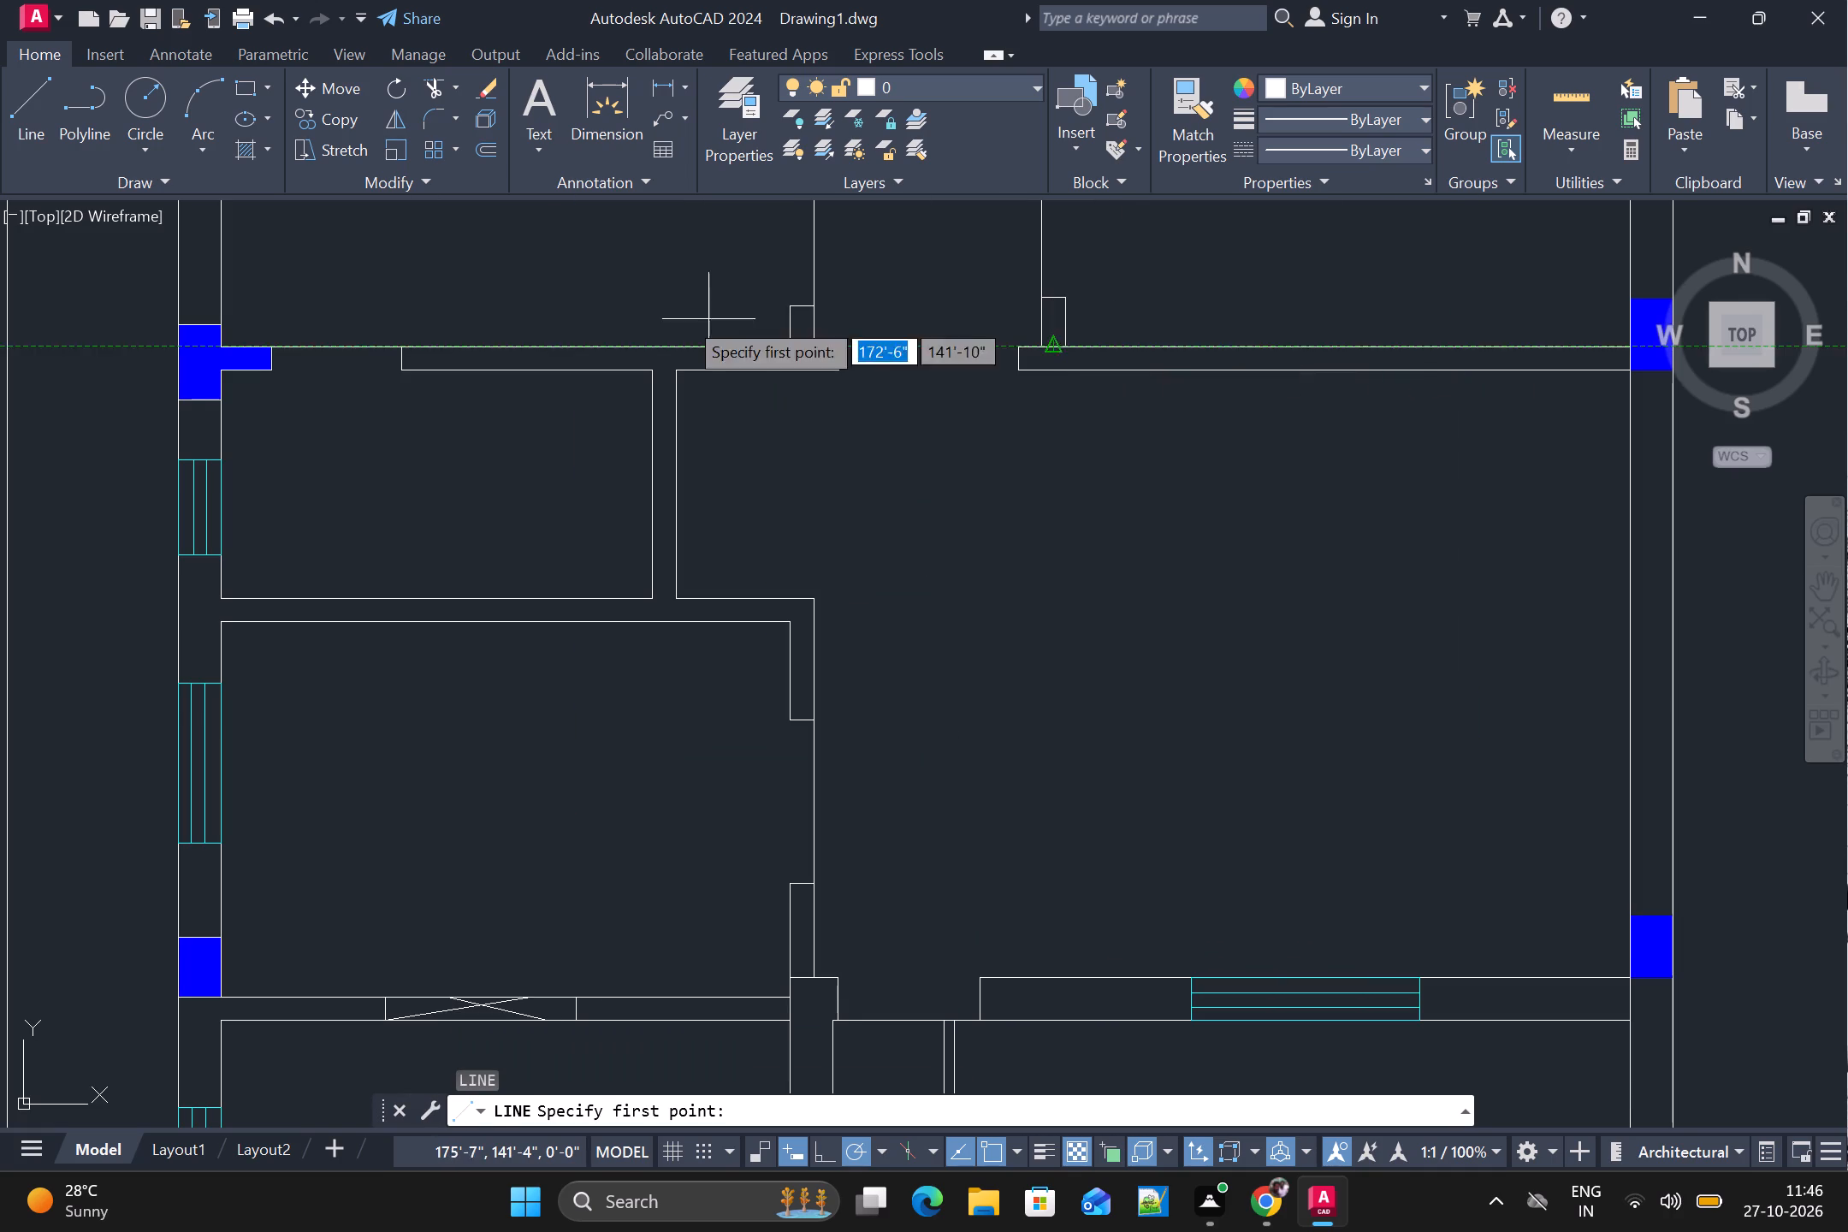
pyautogui.keyDown('alt'); pyautogui.click(818, 345); pyautogui.keyUp('alt')
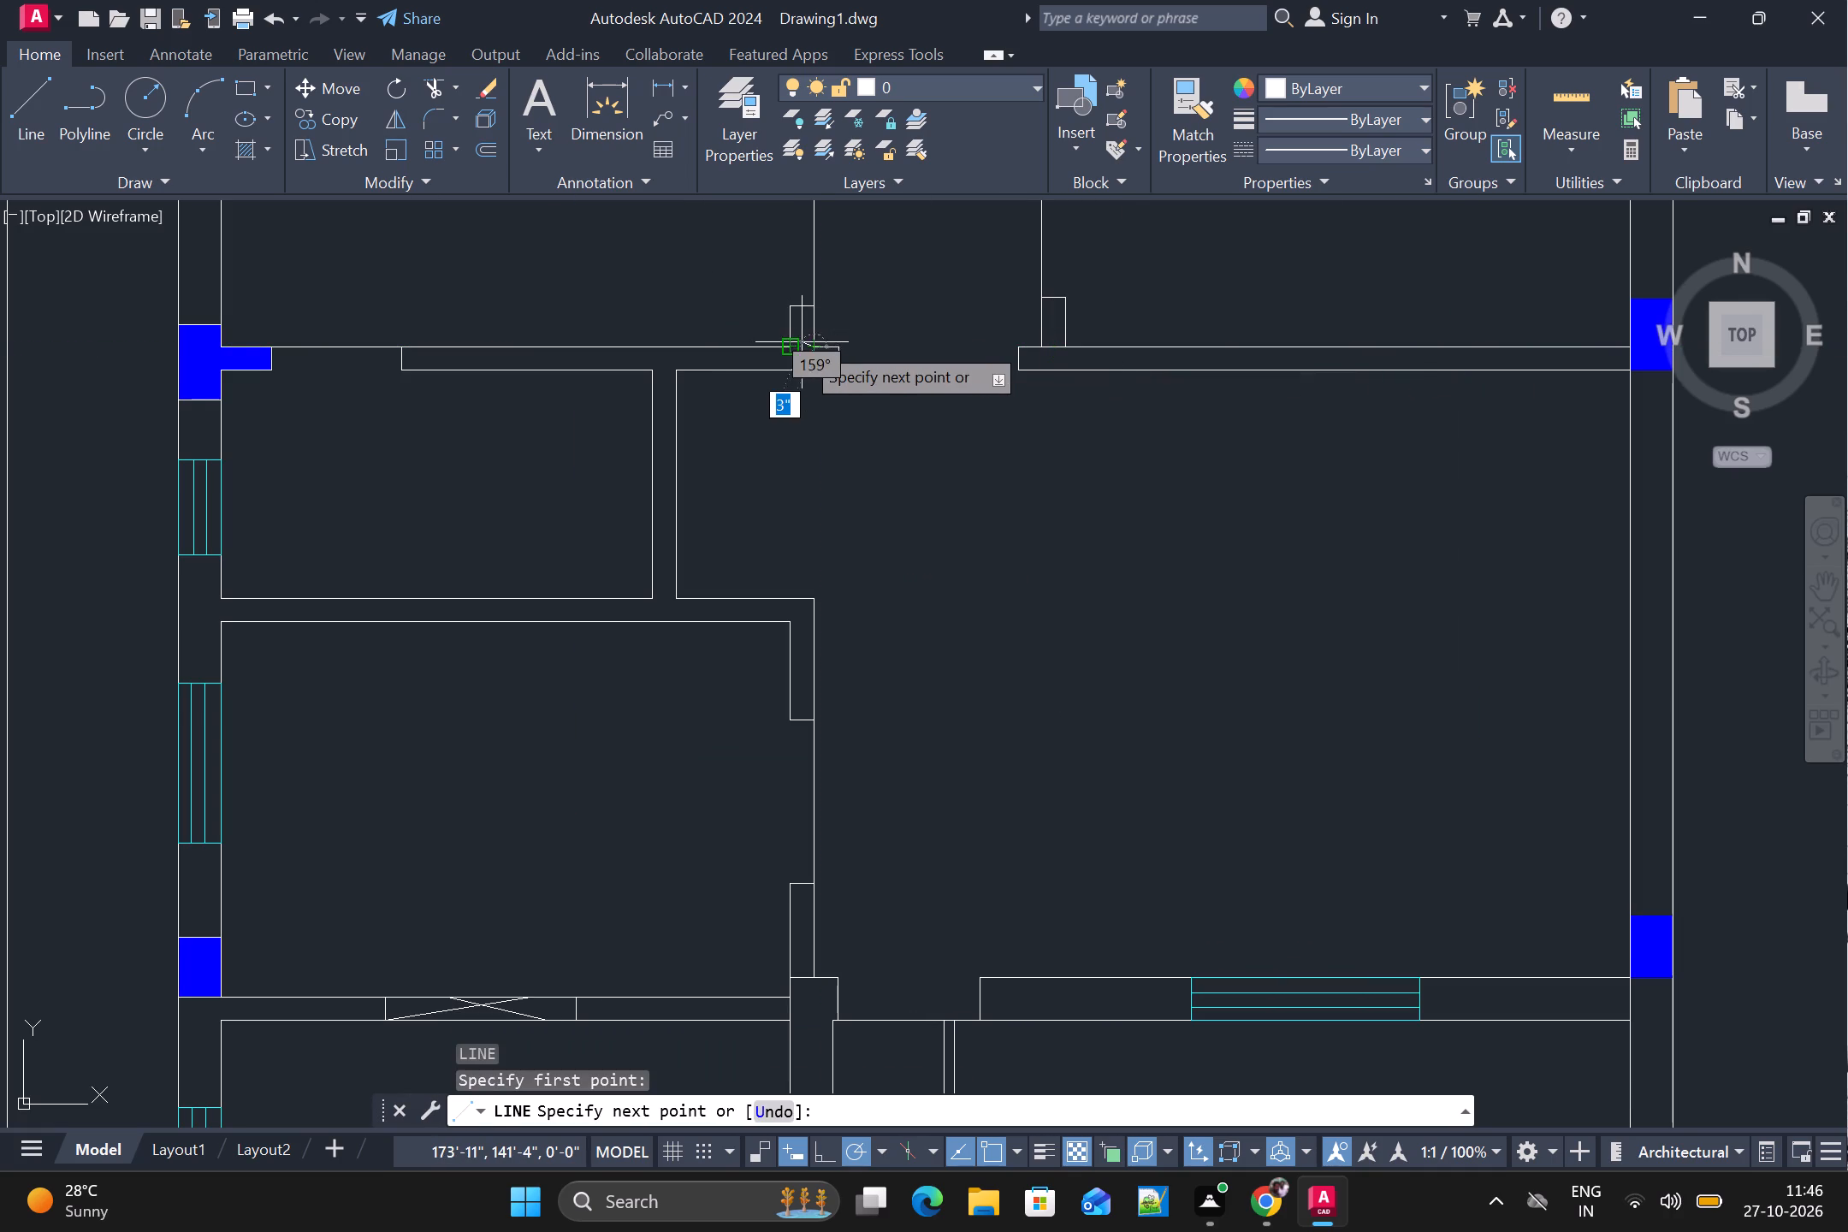
pyautogui.keyDown('alt'); pyautogui.click(787, 343); pyautogui.keyUp('alt')
pyautogui.press('space')
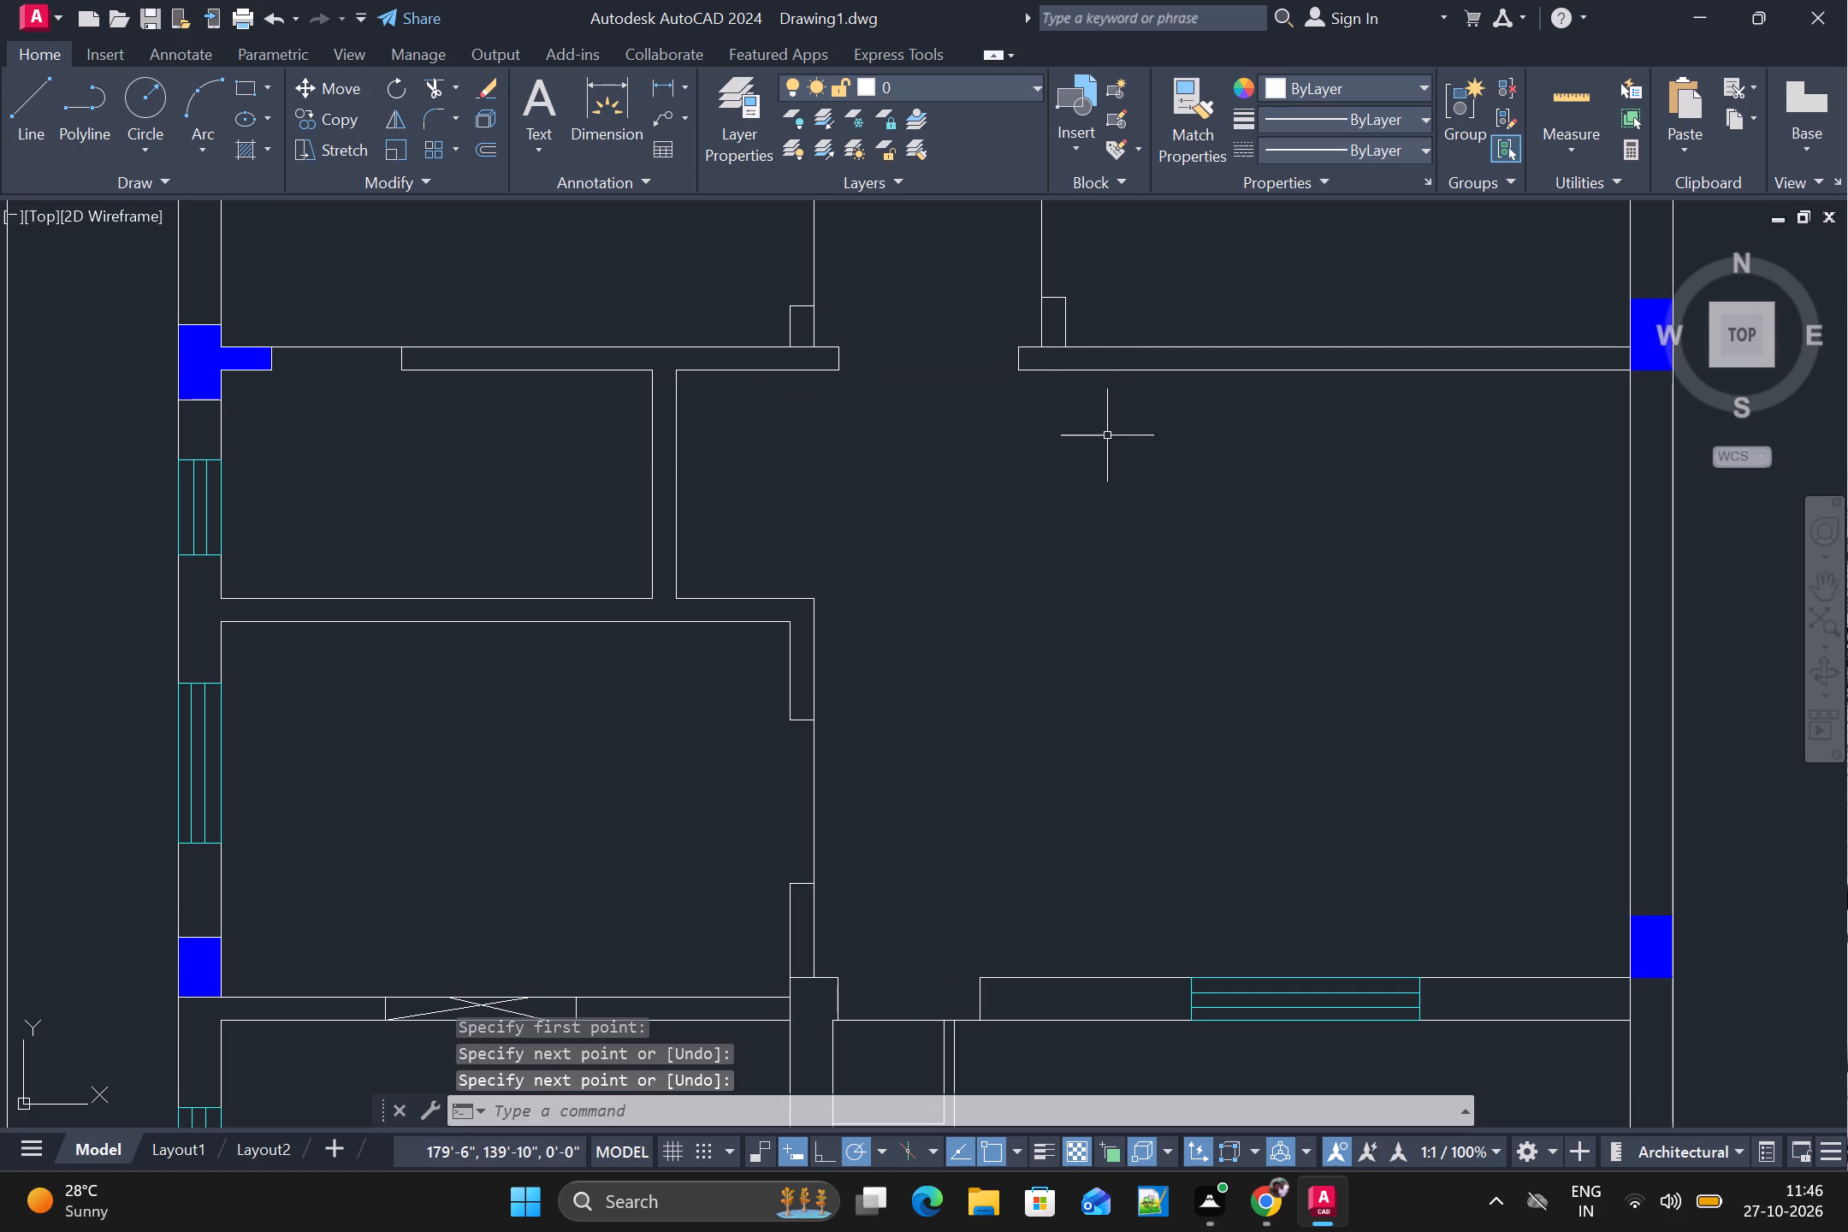
# Draw short lines across the east-west partition on both sides of the central passage opening, in line with the passage walls, closing off its two end pieces.
pyautogui.keyDown('alt'); pyautogui.scroll(-1, 1107, 441); pyautogui.keyUp('alt')
pyautogui.keyDown('alt'); pyautogui.scroll(2, 1106, 406); pyautogui.keyUp('alt')
pyautogui.press('space')
pyautogui.keyDown('alt'); pyautogui.click(1004, 350); pyautogui.keyUp('alt')
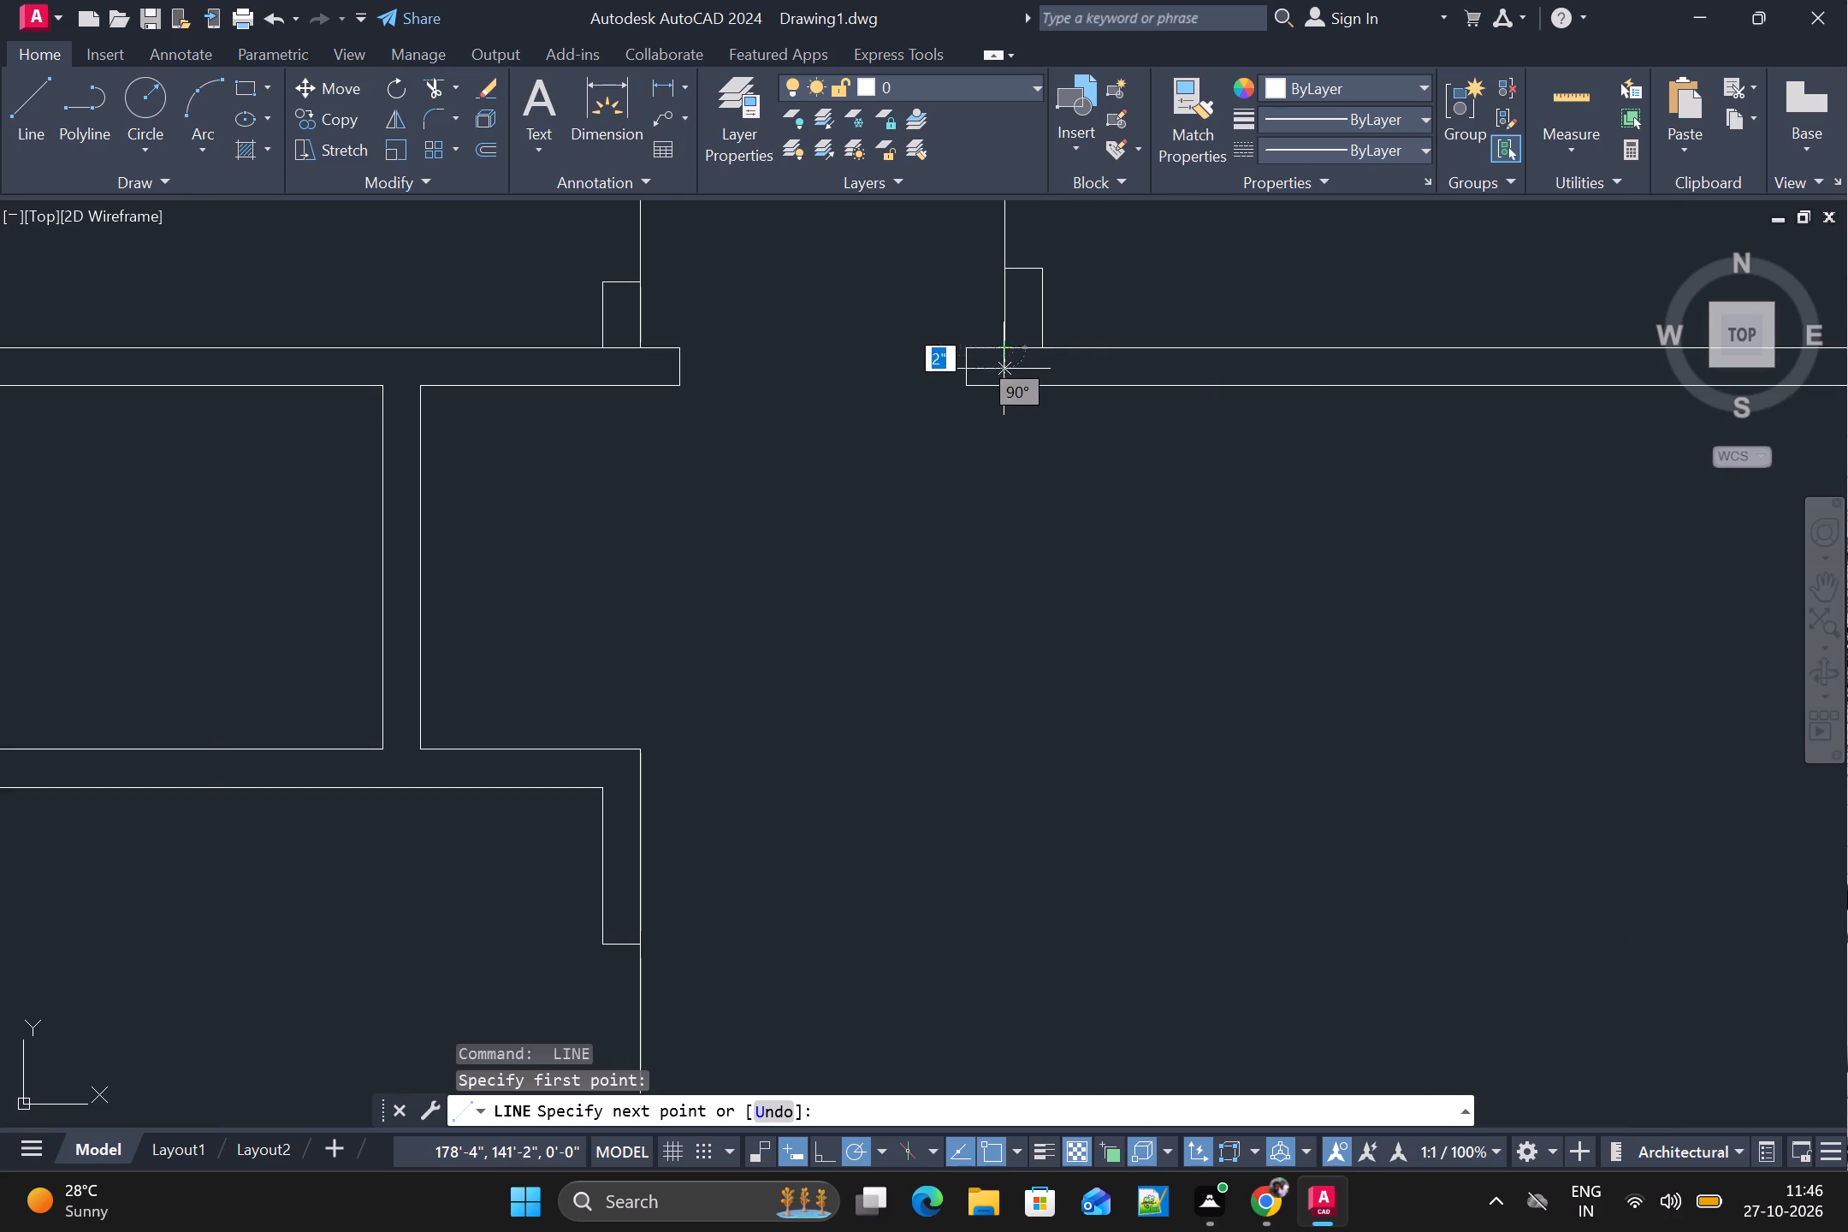
pyautogui.keyDown('alt'); pyautogui.click(1007, 389); pyautogui.keyUp('alt')
pyautogui.press('space')
pyautogui.press('space')
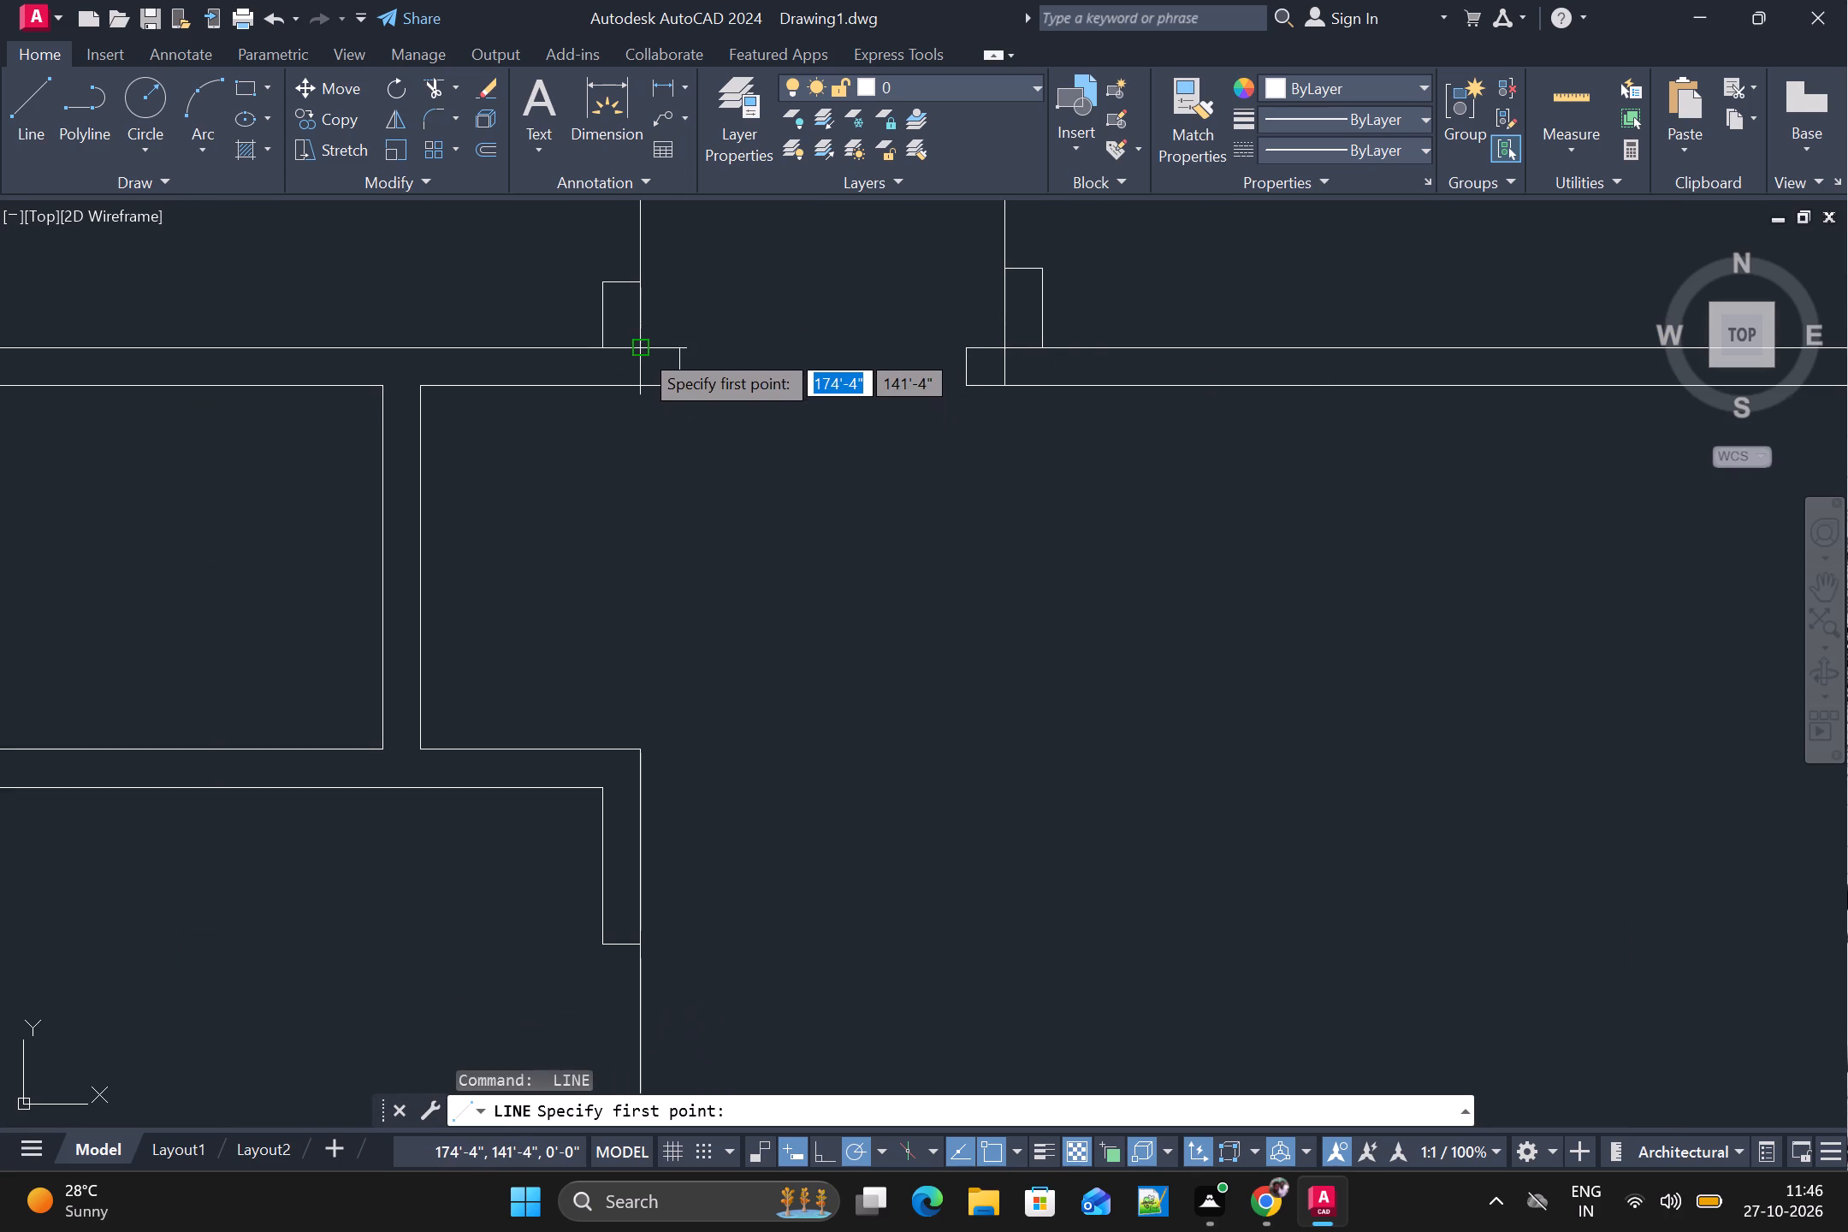
pyautogui.keyDown('alt'); pyautogui.click(640, 349); pyautogui.keyUp('alt')
pyautogui.keyDown('alt'); pyautogui.click(638, 387); pyautogui.keyUp('alt')
pyautogui.press('space')
pyautogui.keyDown('alt'); pyautogui.scroll(-3, 650, 397); pyautogui.keyUp('alt')
pyautogui.keyDown('alt'); pyautogui.moveTo(760, 519); pyautogui.dragTo(1022, 392, button='middle'); pyautogui.keyUp('alt')
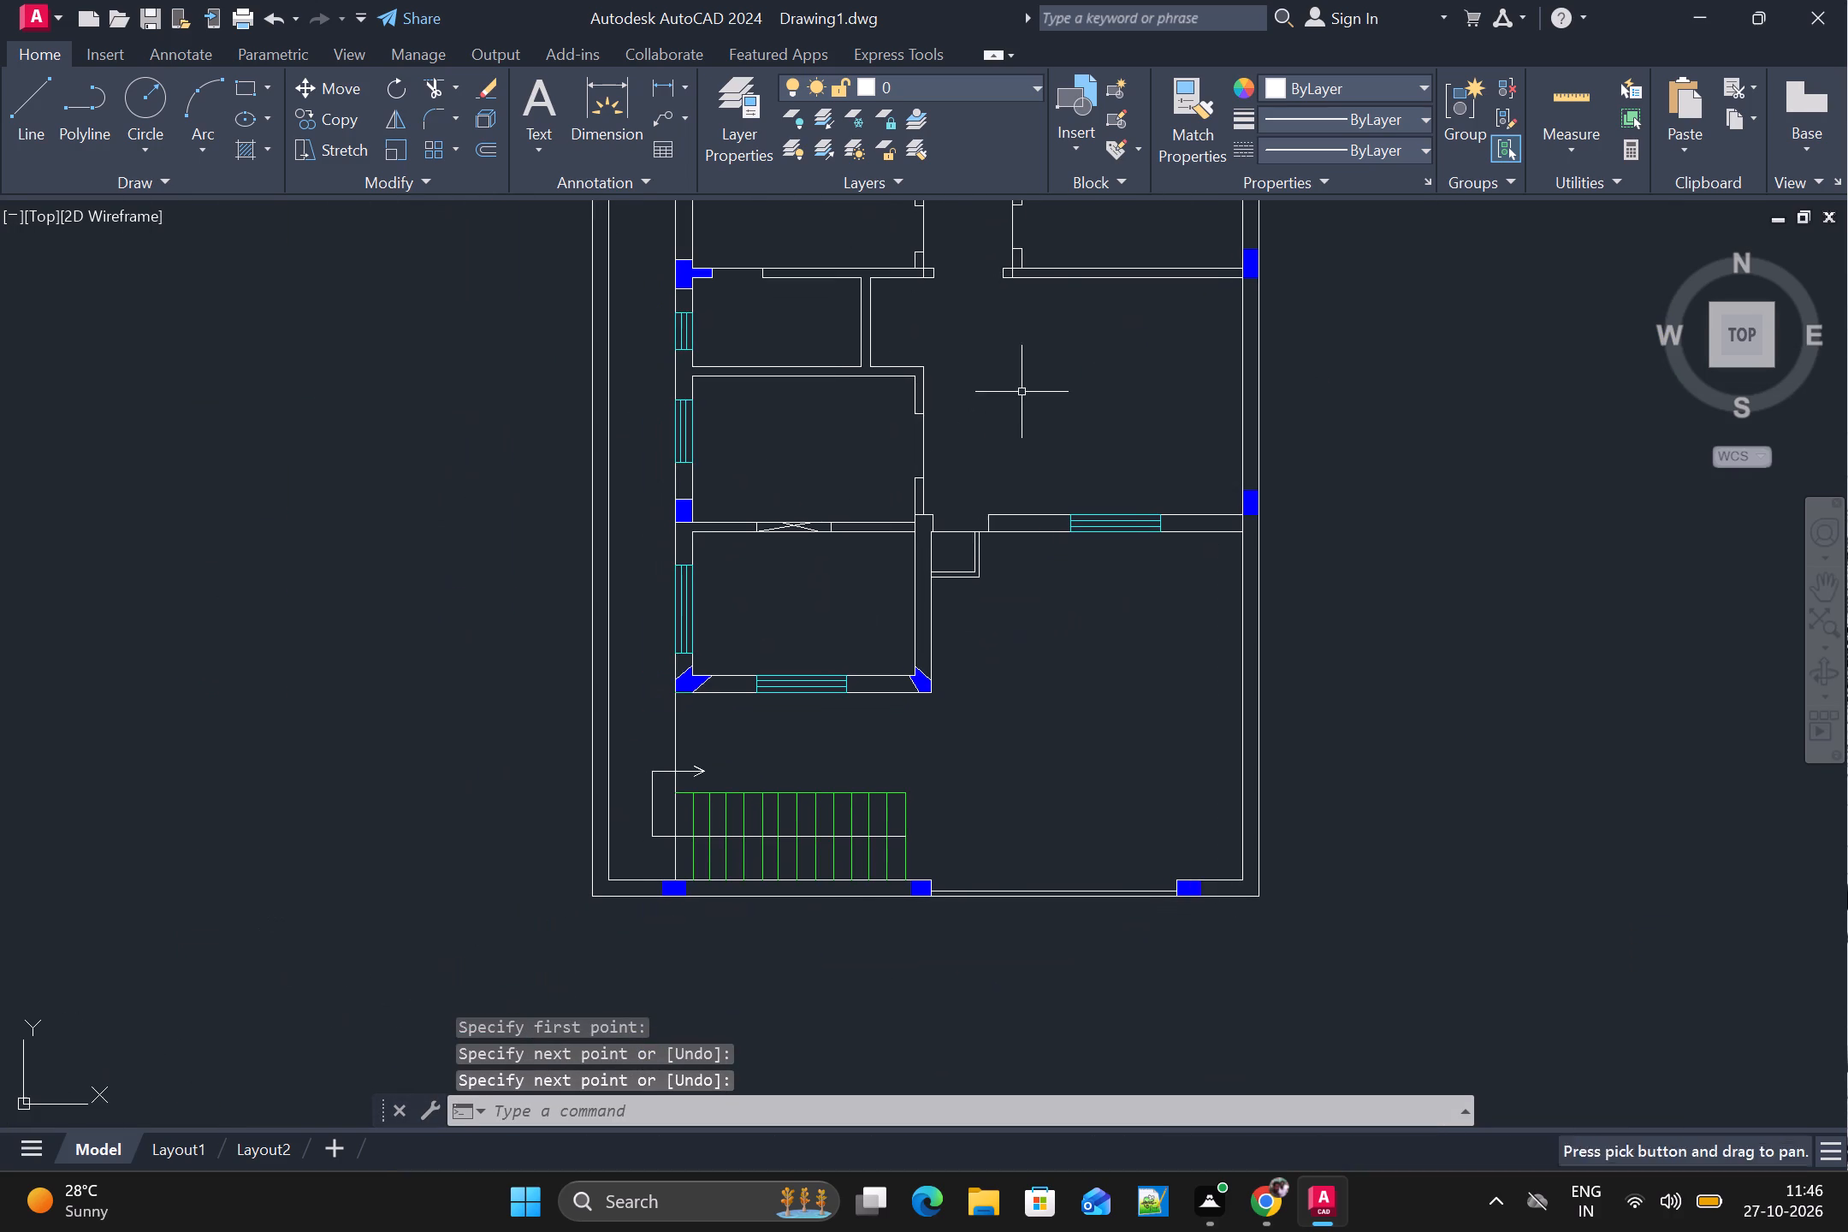
# Draw a line across the vertical wall at the northeast corner of the southernmost room to close off a column area.
pyautogui.press('space')
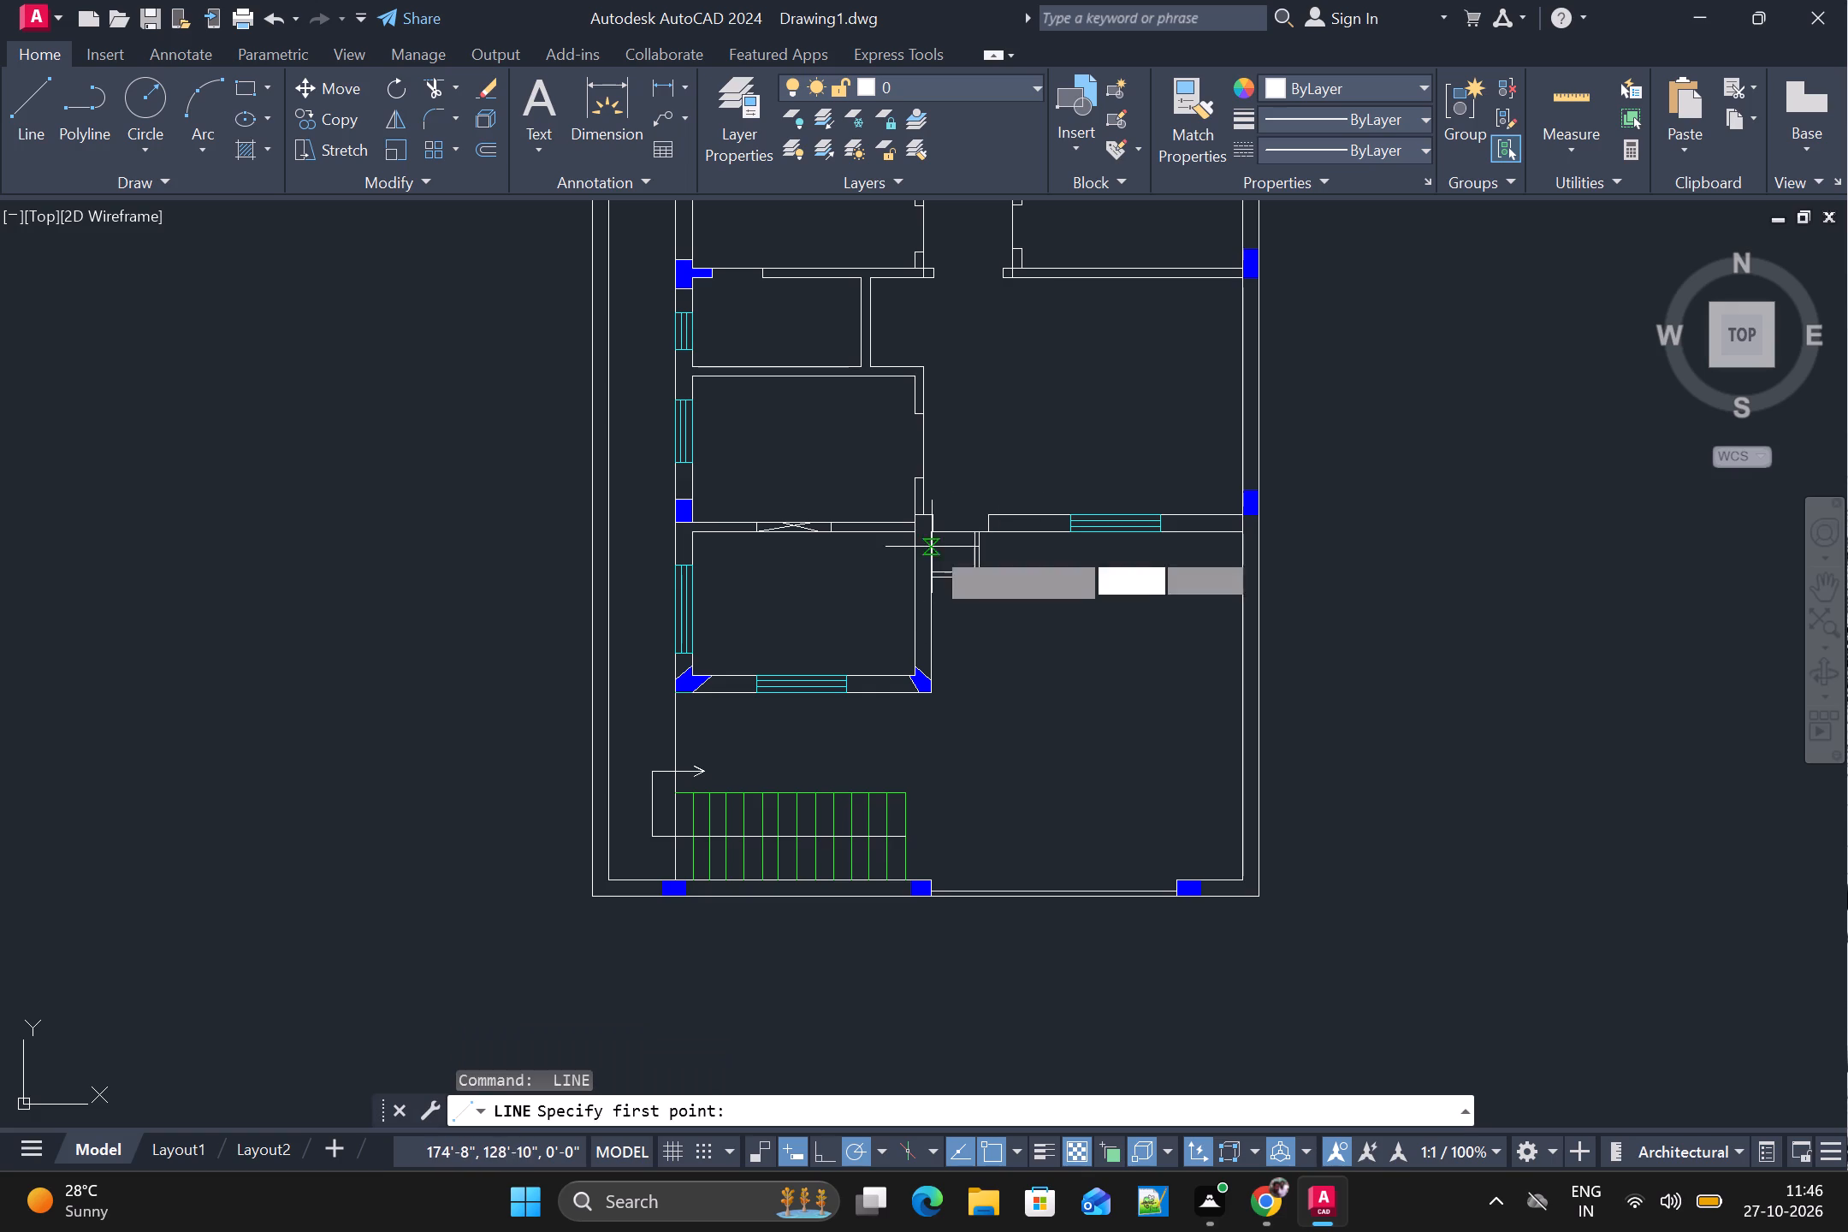
pyautogui.keyDown('alt'); pyautogui.scroll(3, 934, 528); pyautogui.keyUp('alt')
pyautogui.keyDown('alt'); pyautogui.click(923, 539); pyautogui.keyUp('alt')
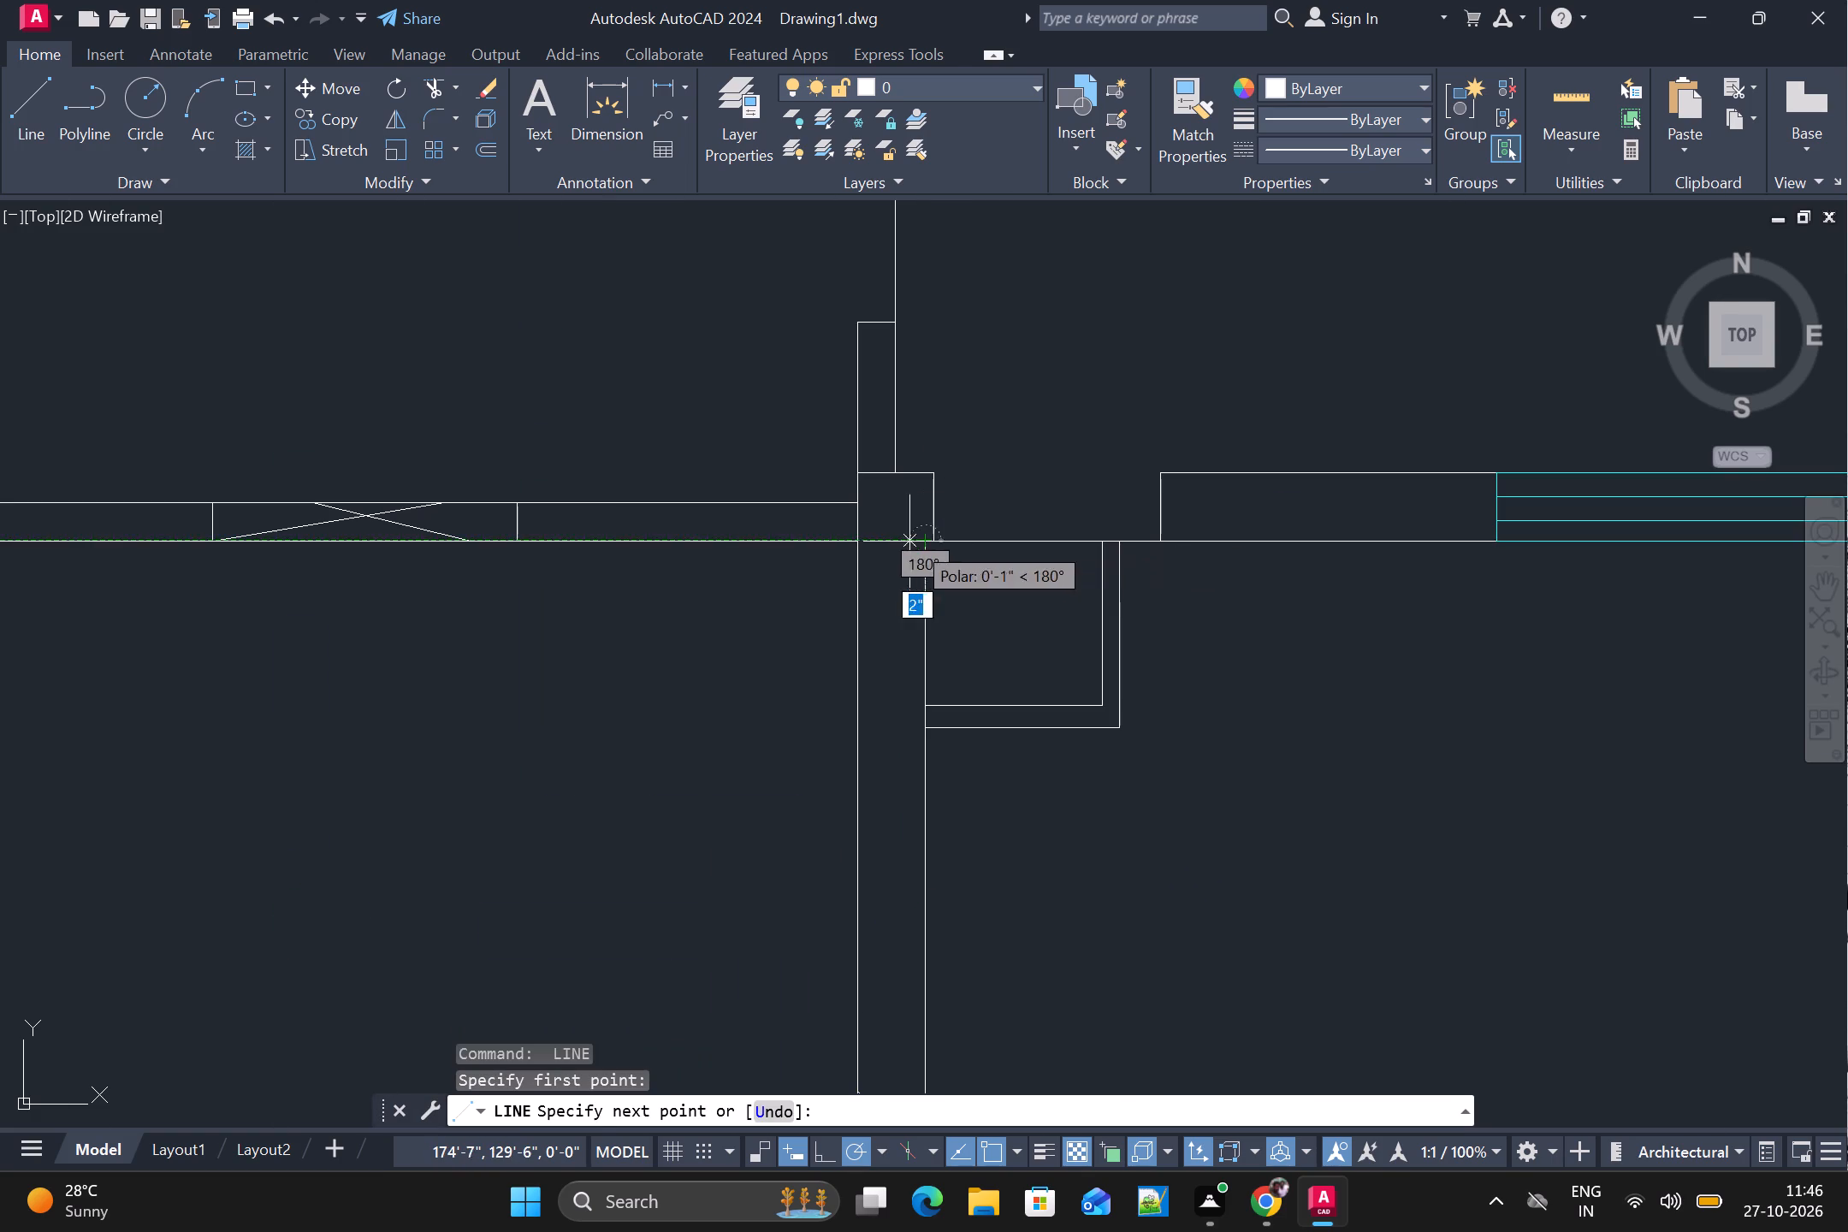
pyautogui.keyDown('alt'); pyautogui.click(858, 542); pyautogui.keyUp('alt')
pyautogui.press('space')
# Look over the south boundary, staircase and overall floor plan.
pyautogui.keyDown('alt'); pyautogui.scroll(-2, 932, 547); pyautogui.keyUp('alt')
pyautogui.keyDown('alt'); pyautogui.scroll(-1, 978, 696); pyautogui.keyUp('alt')
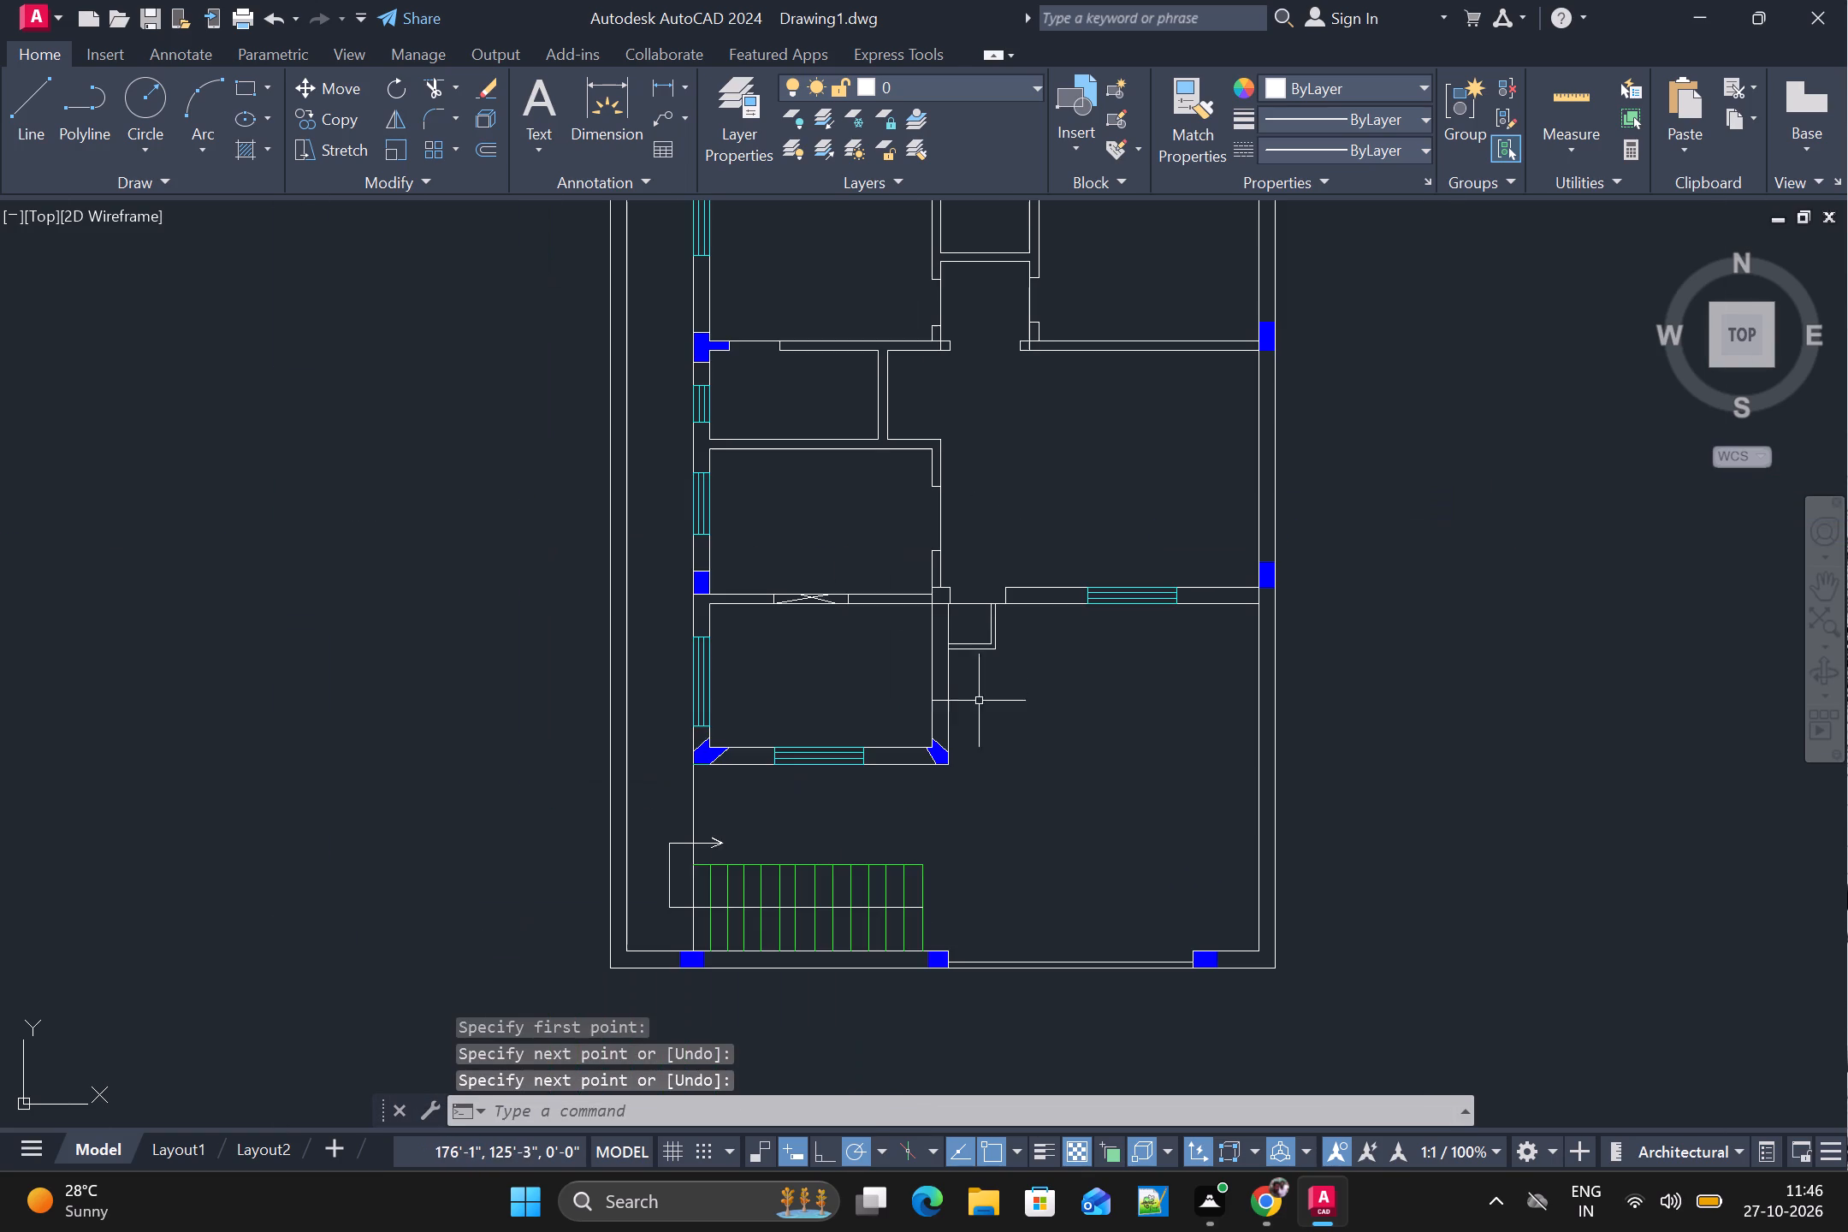
pyautogui.keyDown('alt'); pyautogui.moveTo(1045, 797); pyautogui.dragTo(1115, 619, button='middle'); pyautogui.keyUp('alt')
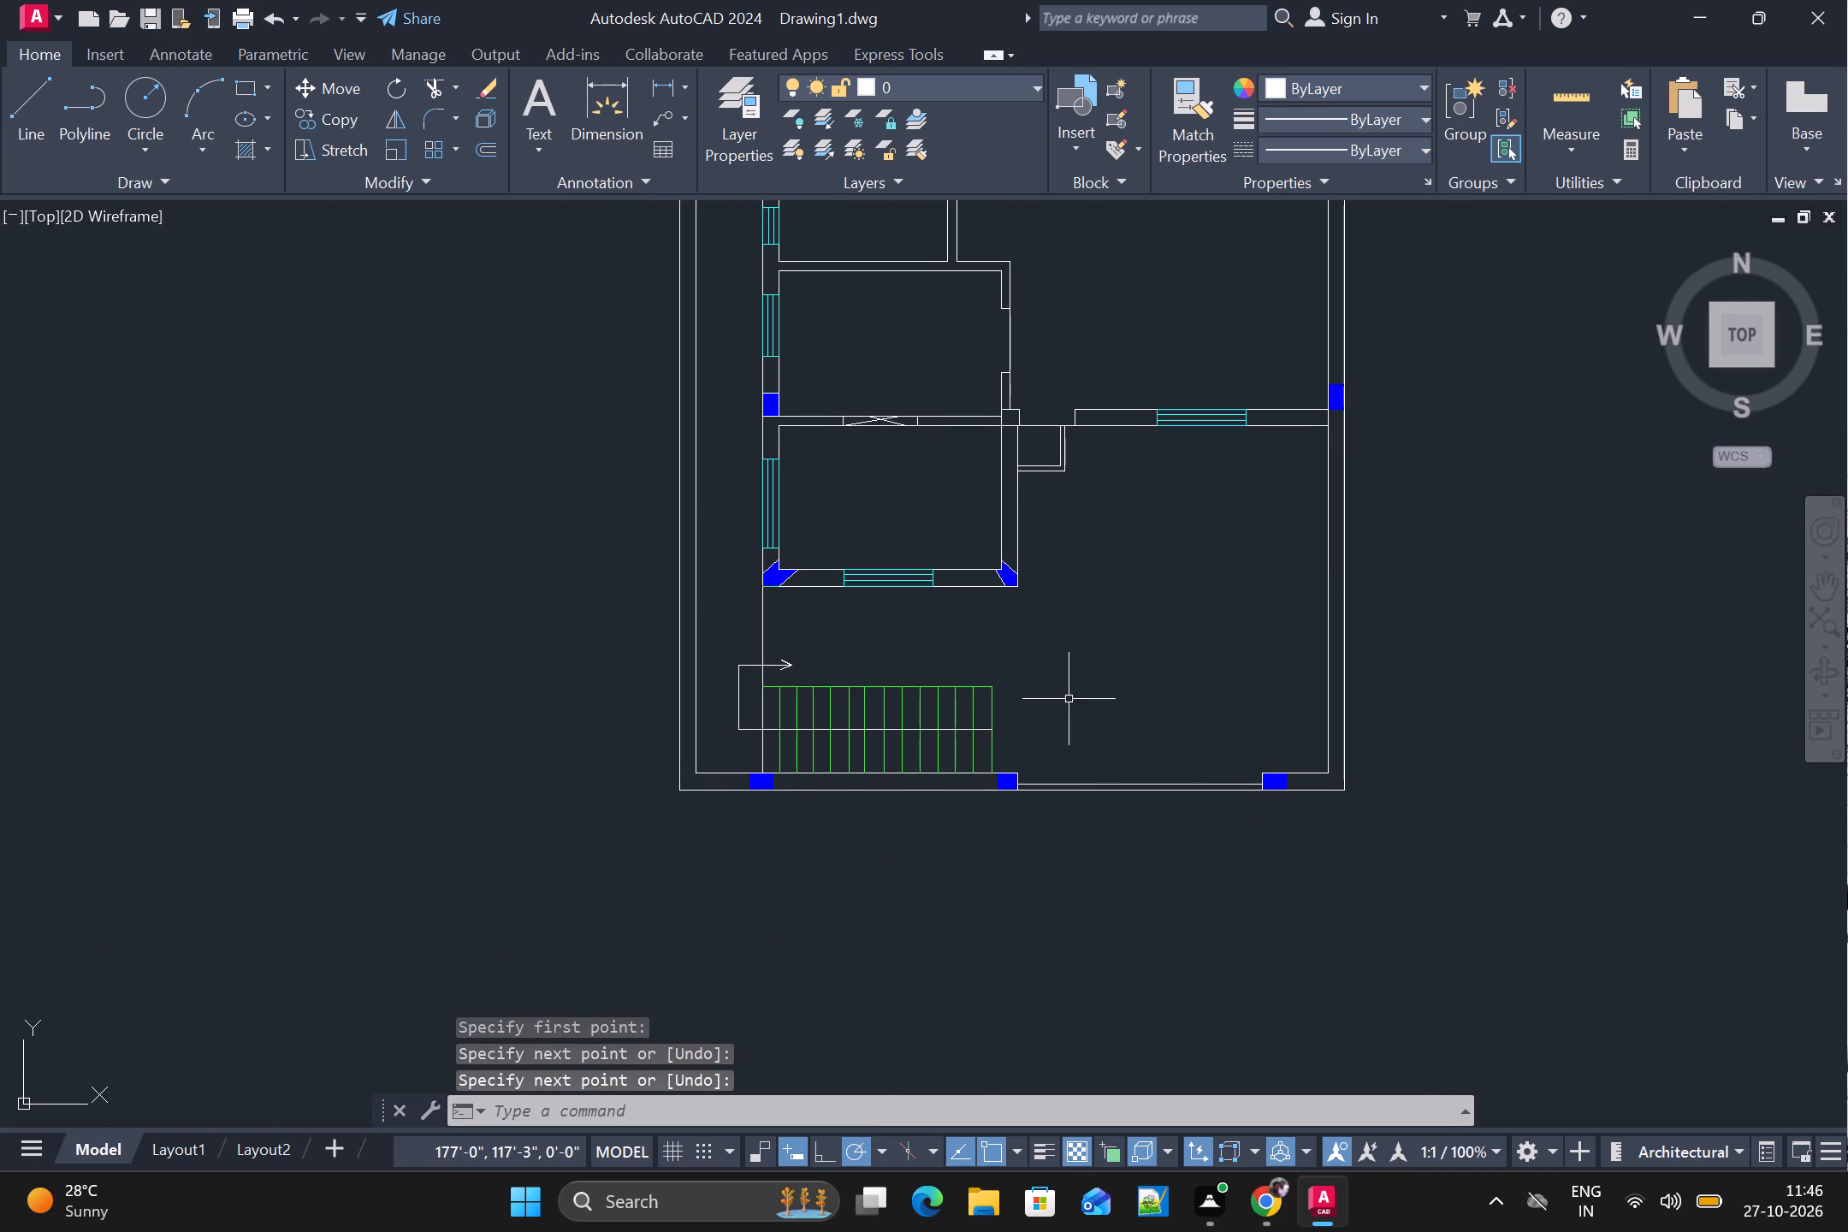
pyautogui.keyDown('alt'); pyautogui.scroll(2, 1028, 769); pyautogui.keyUp('alt')
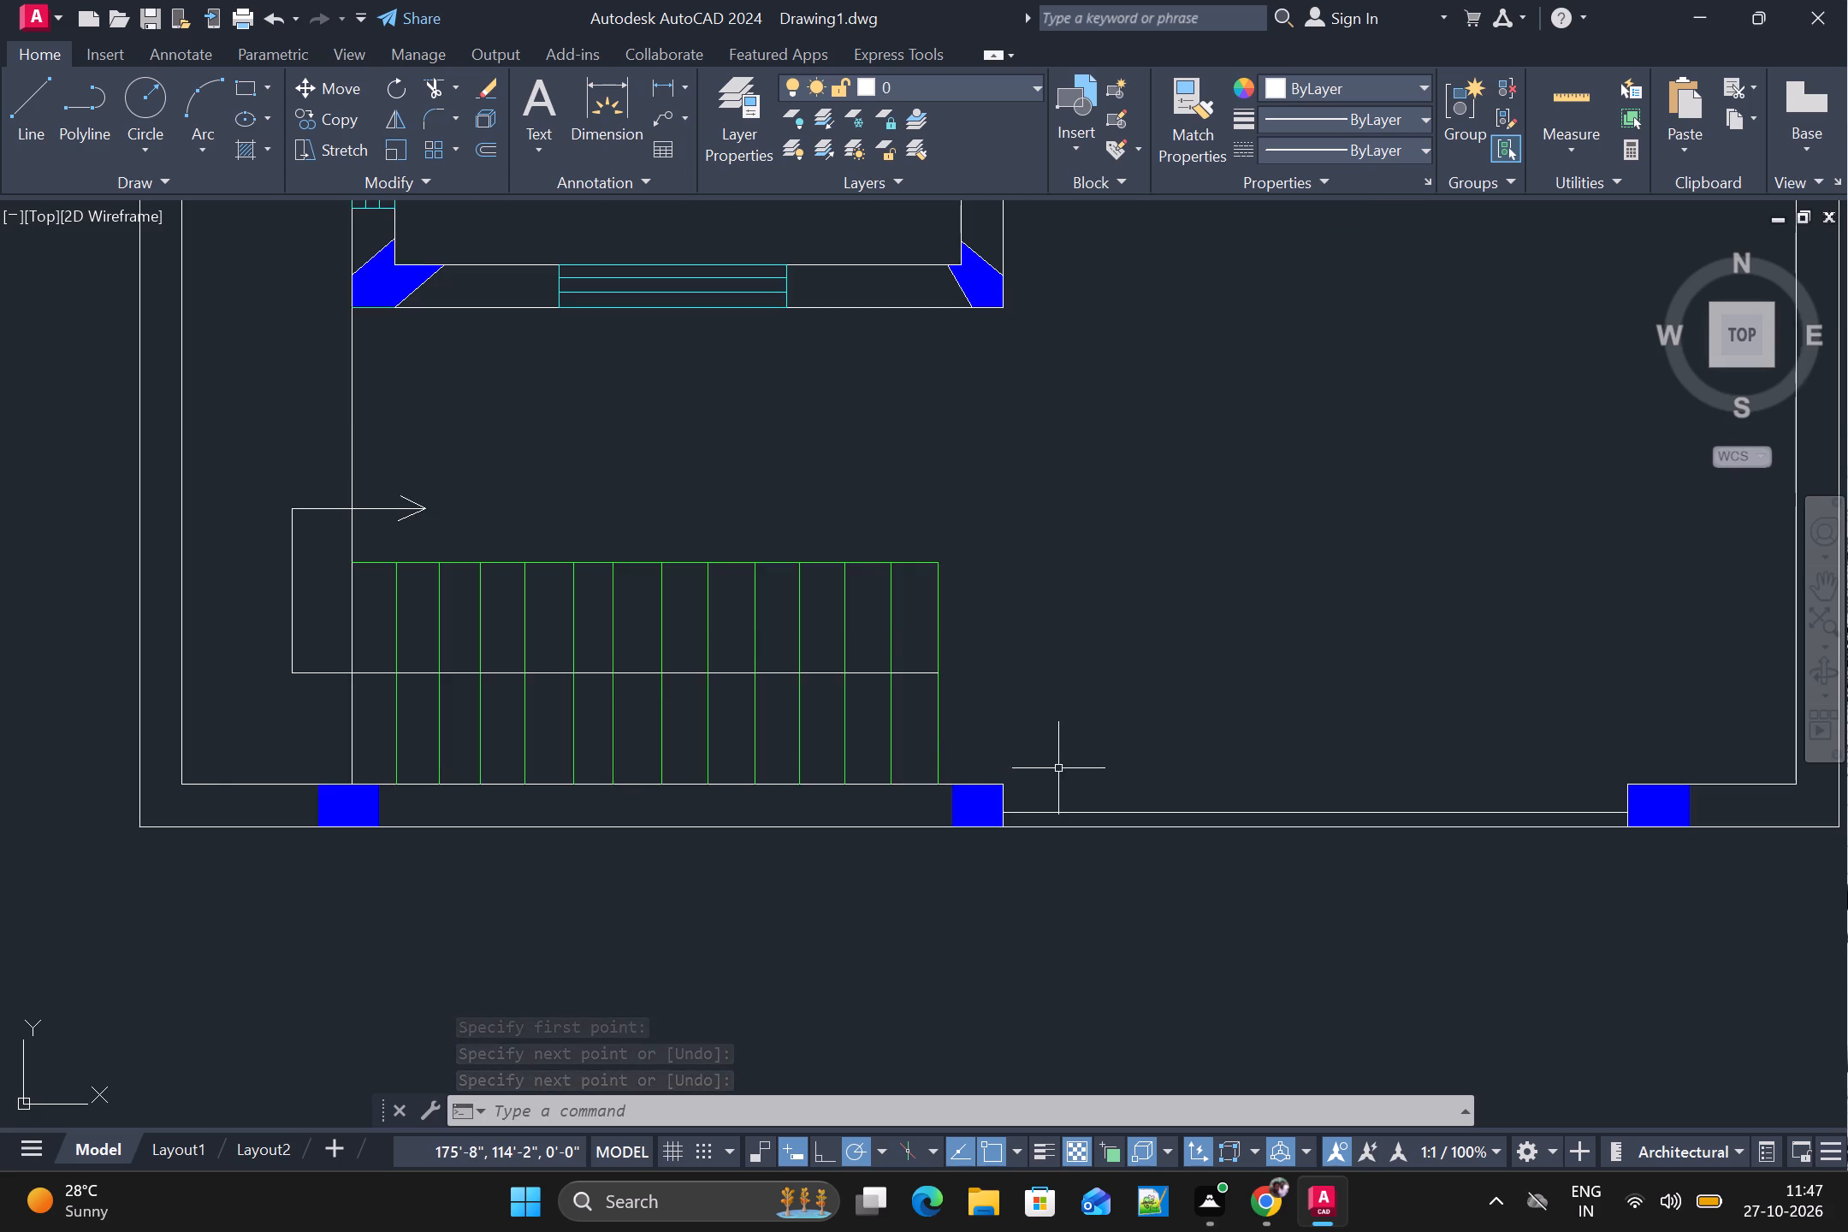
pyautogui.keyDown('alt'); pyautogui.moveTo(1062, 768); pyautogui.dragTo(1273, 568, button='middle'); pyautogui.keyUp('alt')
pyautogui.keyDown('alt'); pyautogui.scroll(1, 1076, 759); pyautogui.keyUp('alt')
pyautogui.keyDown('alt'); pyautogui.scroll(-3, 1298, 577); pyautogui.keyUp('alt')
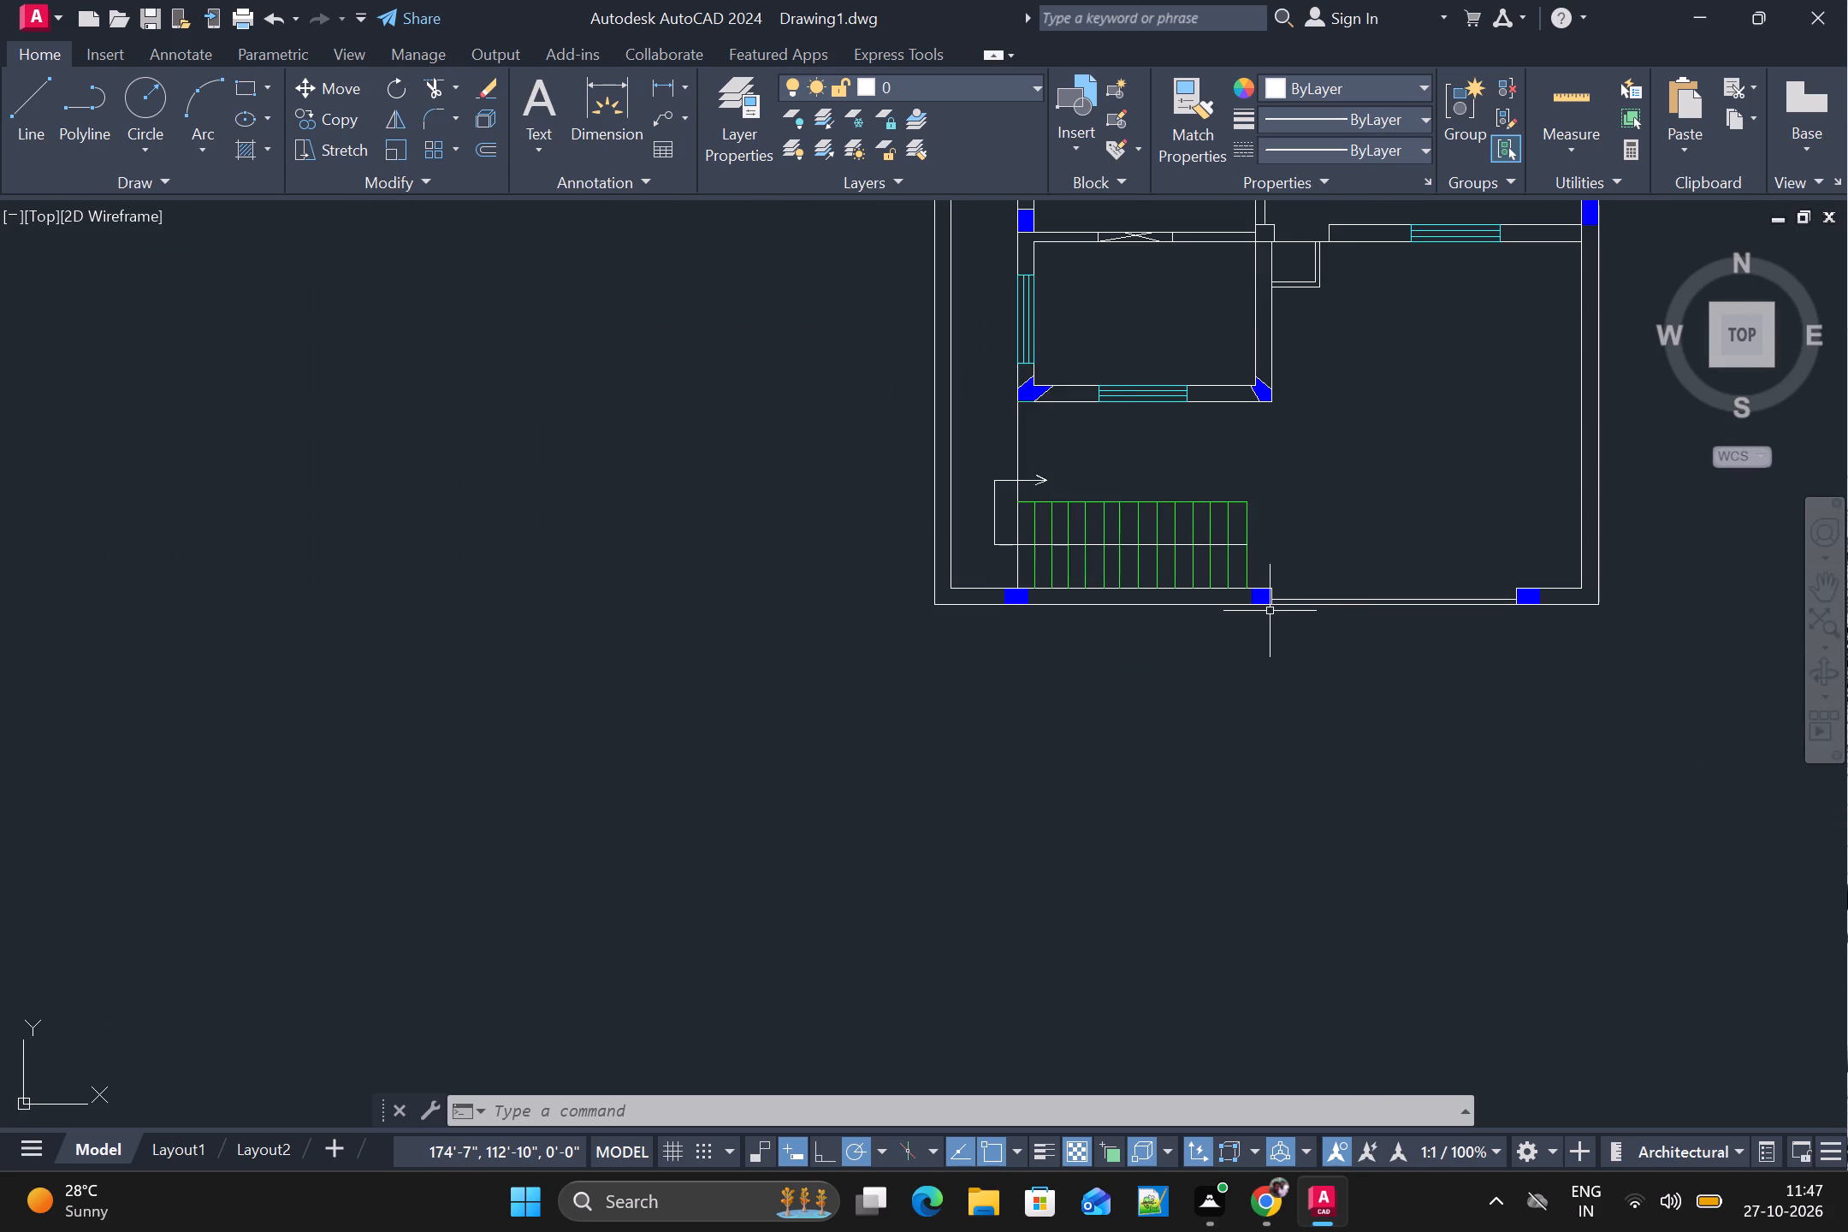
pyautogui.keyDown('alt'); pyautogui.scroll(-1, 1270, 611); pyautogui.keyUp('alt')
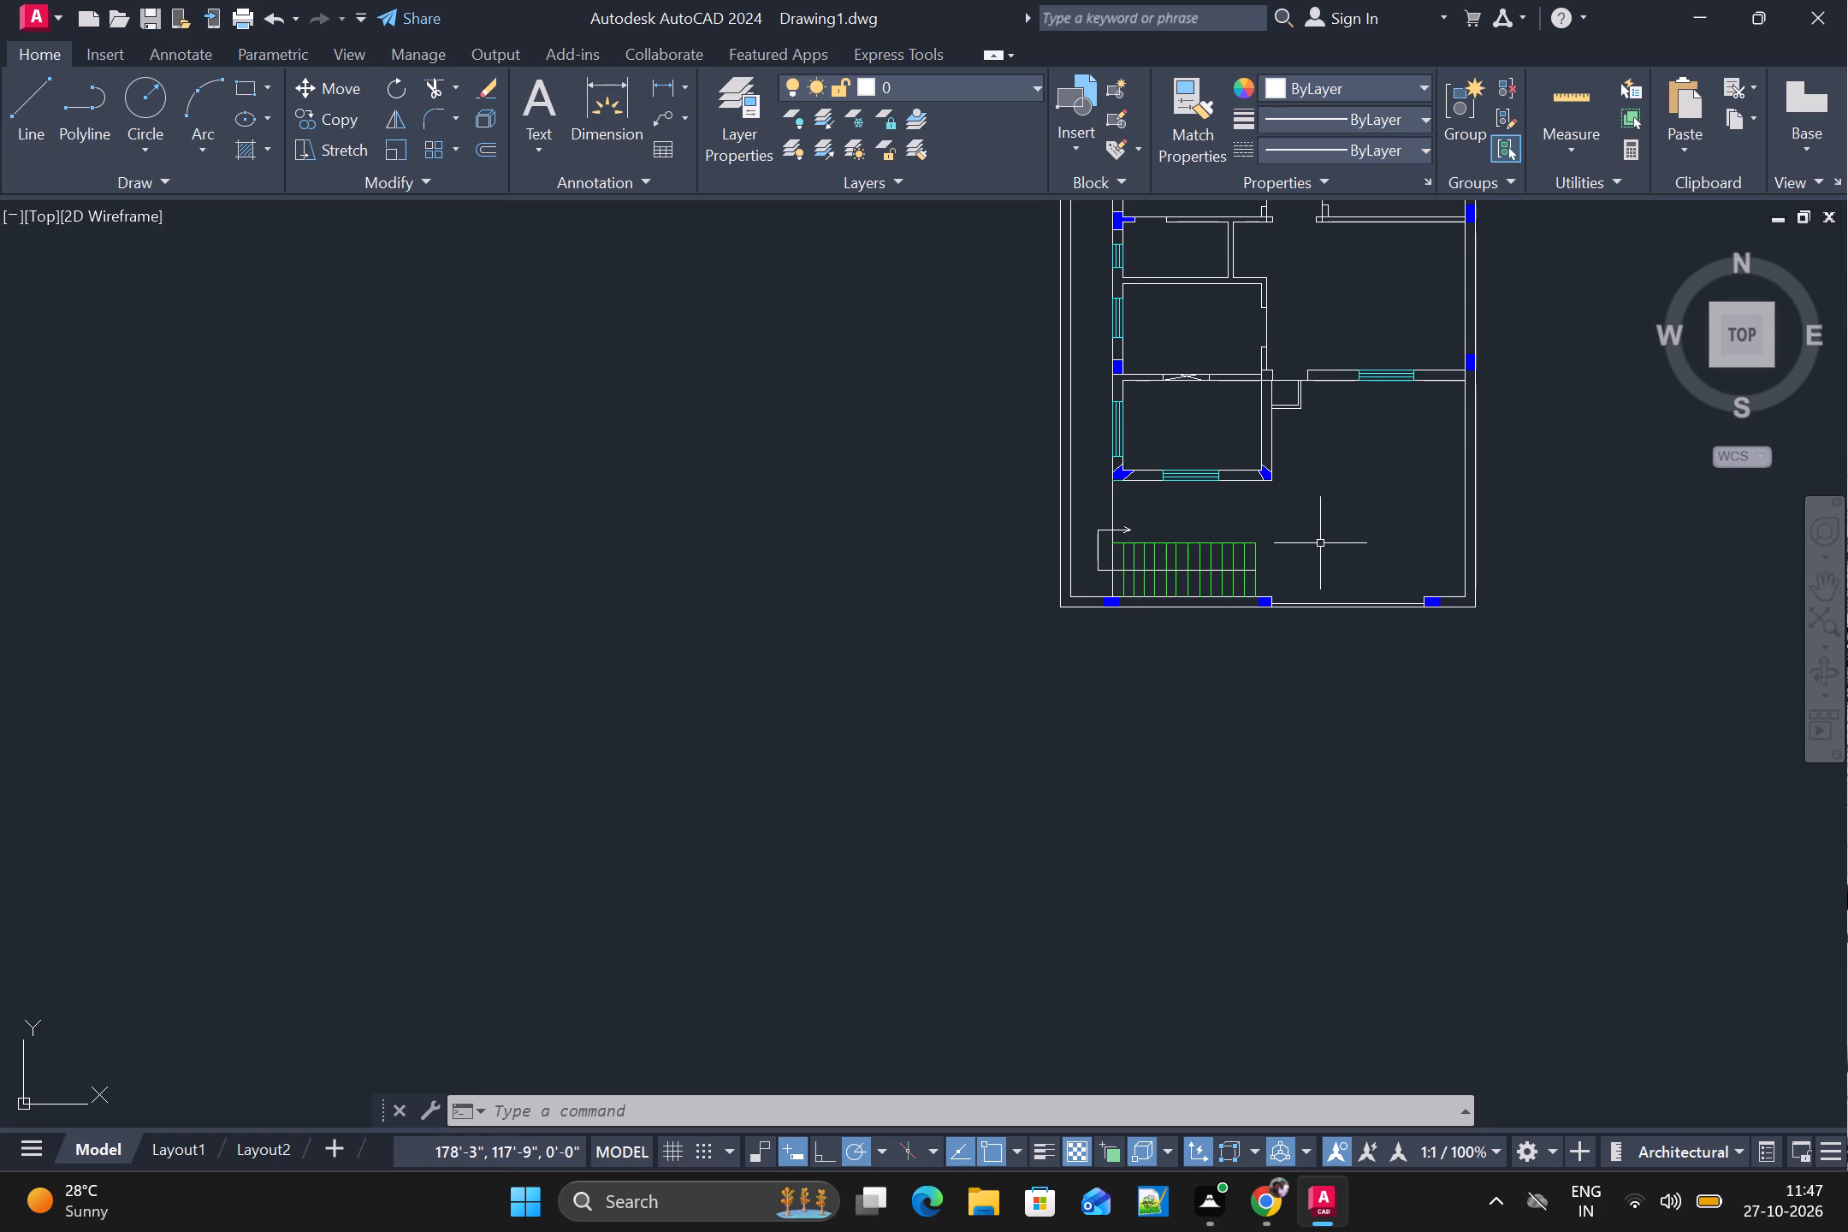
pyautogui.keyDown('alt'); pyautogui.scroll(-1, 1328, 504); pyautogui.keyUp('alt')
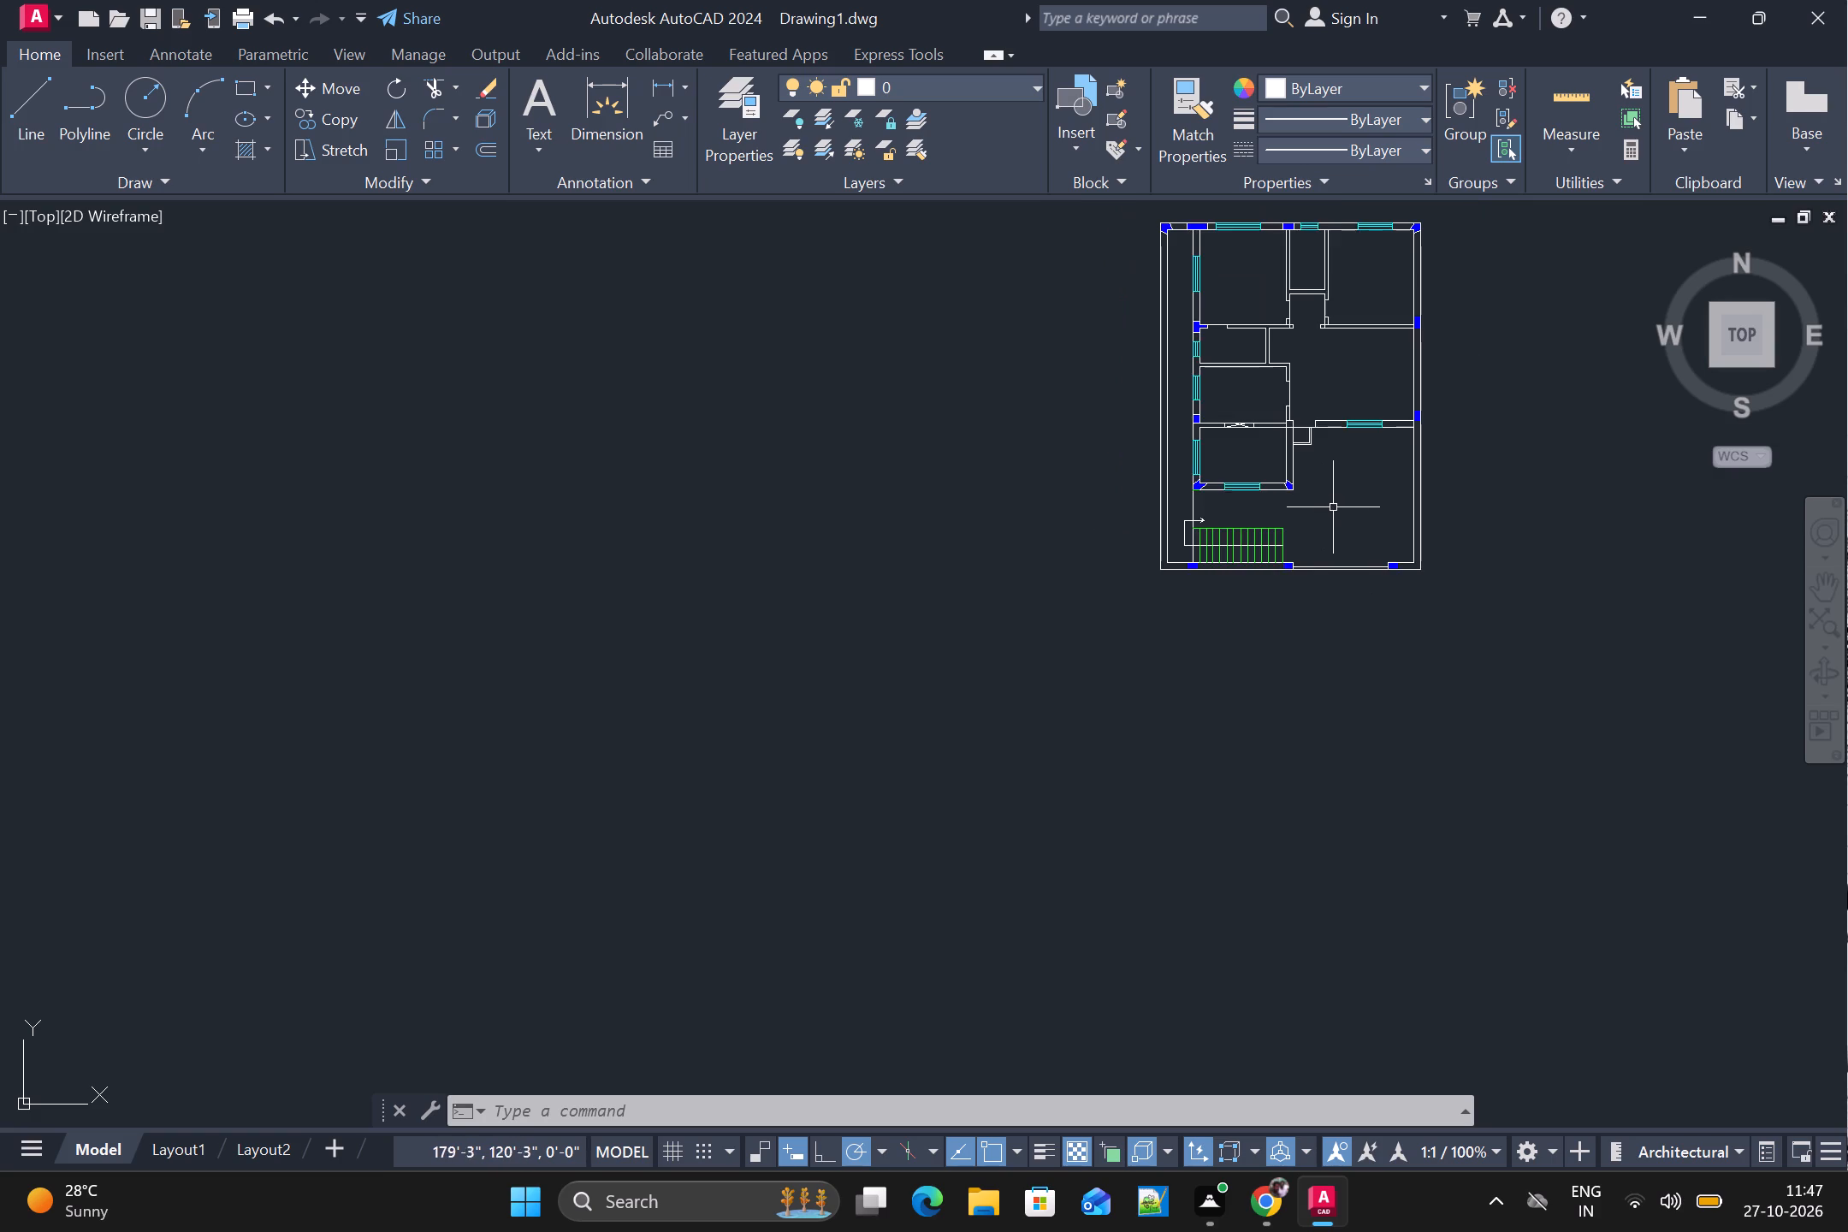
pyautogui.keyDown('alt'); pyautogui.scroll(-1, 1339, 514); pyautogui.keyUp('alt')
pyautogui.keyDown('alt'); pyautogui.scroll(2, 1337, 510); pyautogui.keyUp('alt')
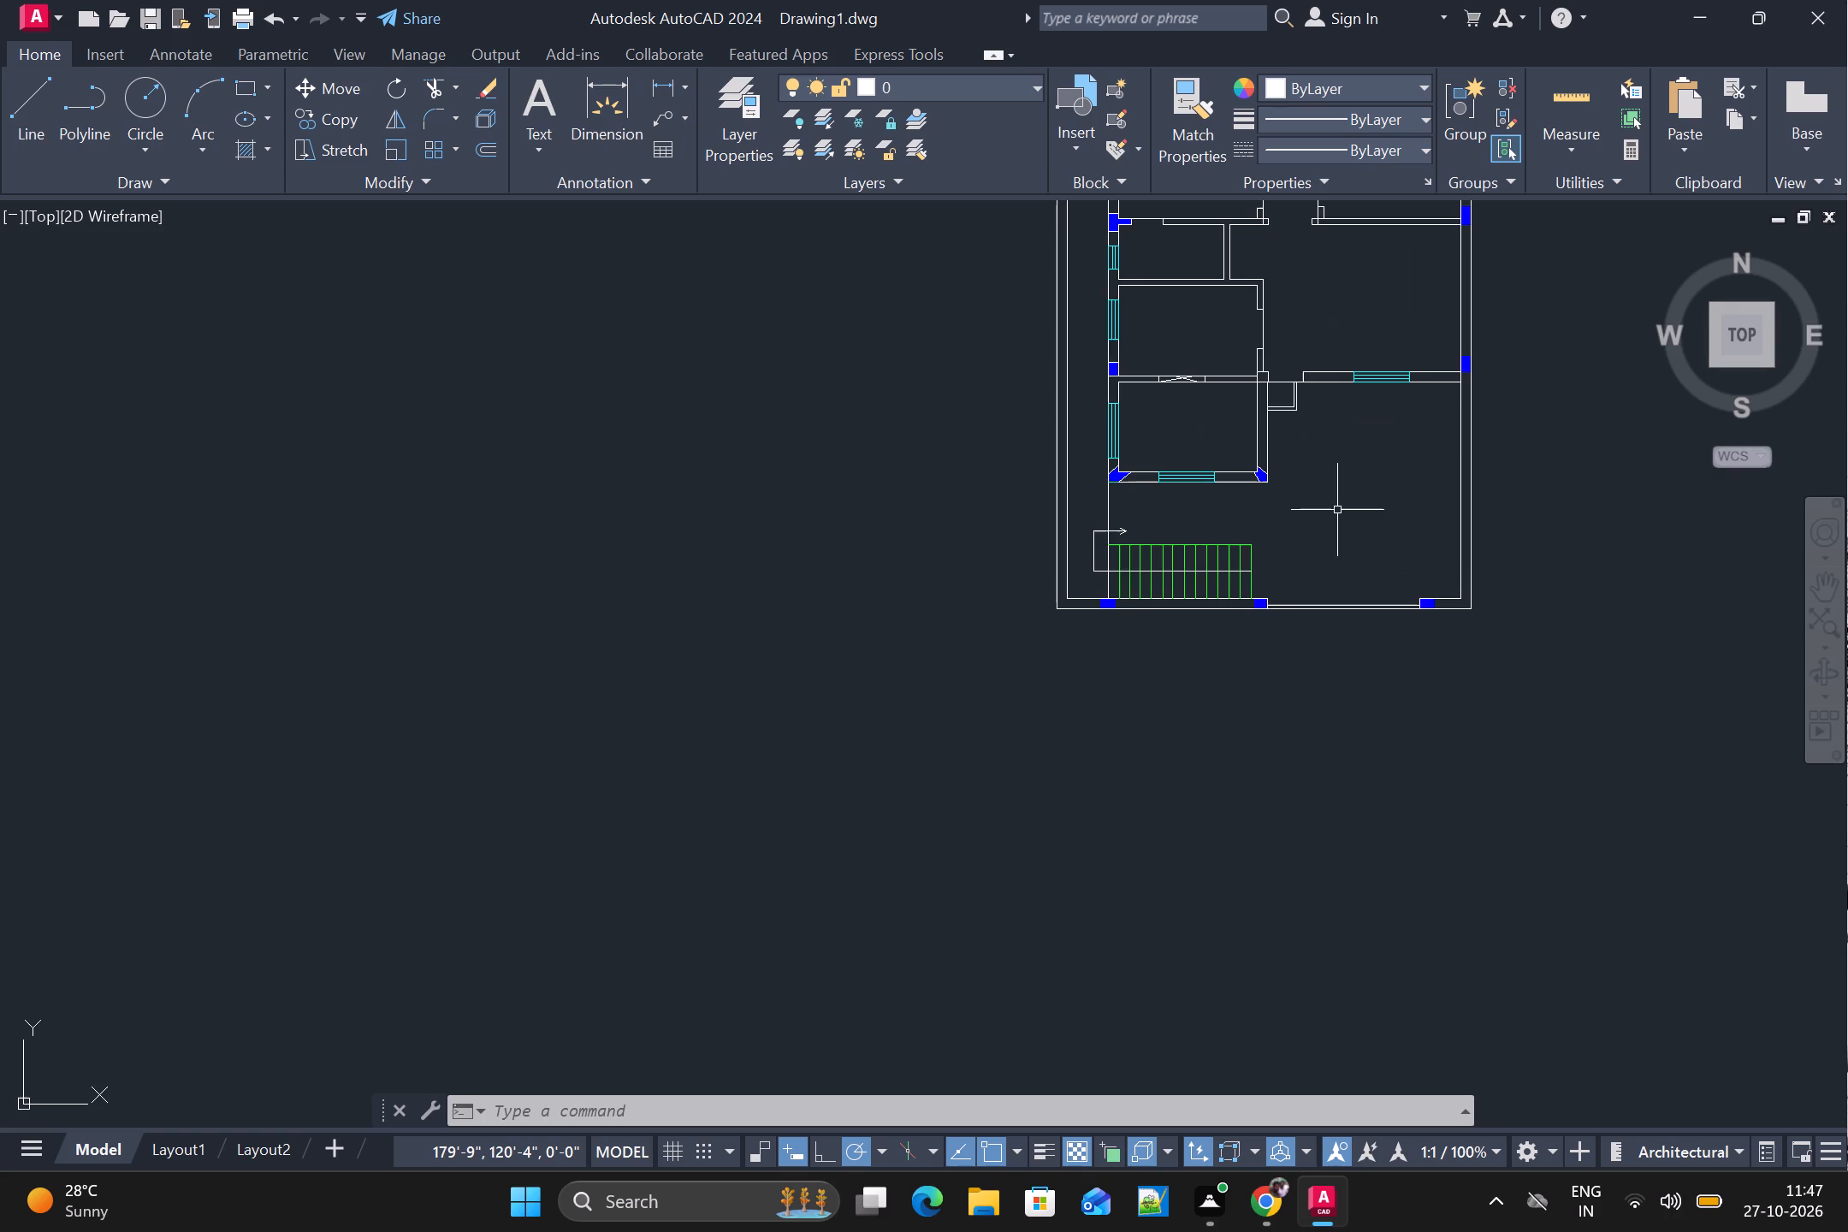
pyautogui.keyDown('alt'); pyautogui.scroll(-1, 1336, 510); pyautogui.keyUp('alt')
pyautogui.keyDown('alt'); pyautogui.moveTo(1332, 519); pyautogui.dragTo(1313, 570, button='middle'); pyautogui.keyUp('alt')
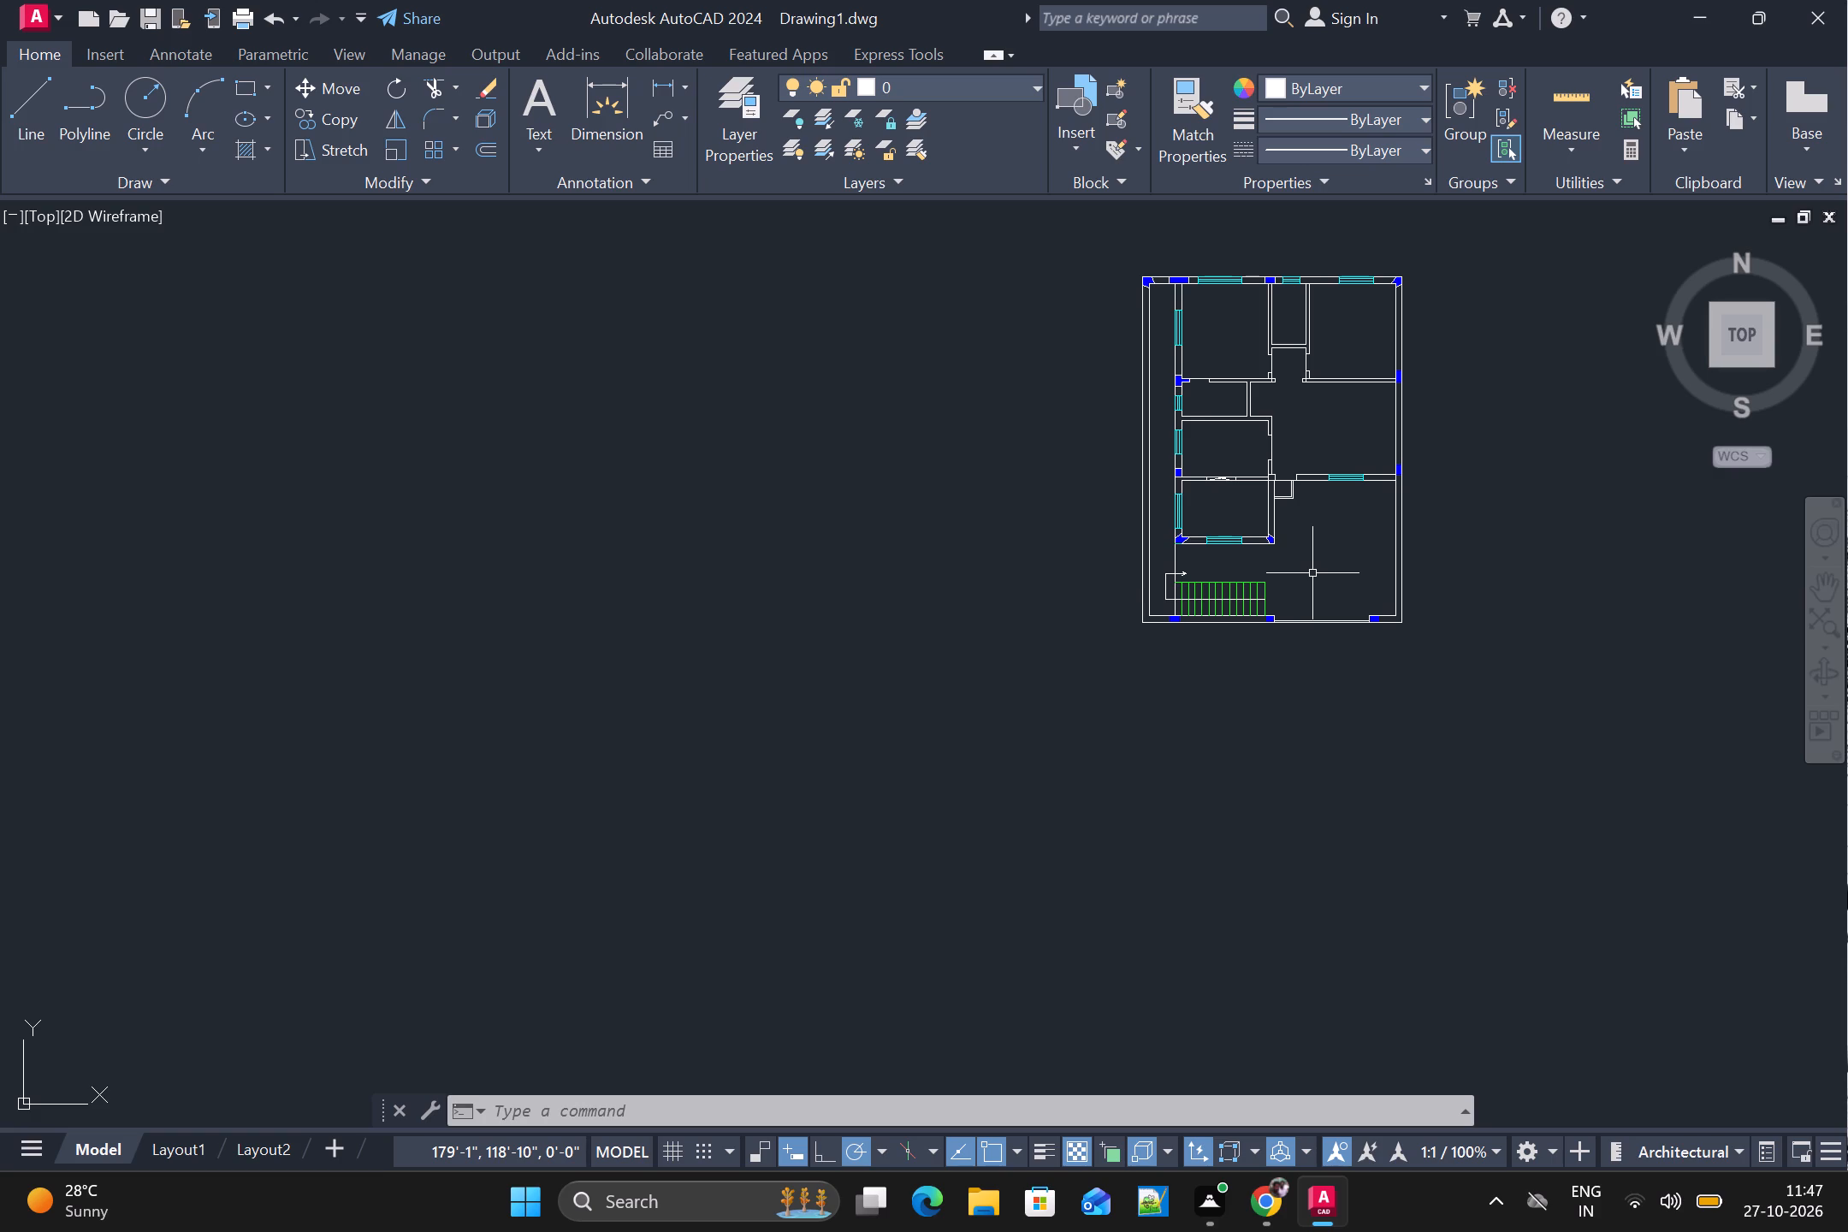
pyautogui.keyDown('alt'); pyautogui.scroll(1, 1312, 573); pyautogui.keyUp('alt')
pyautogui.keyDown('alt'); pyautogui.moveTo(1312, 573); pyautogui.dragTo(1260, 840, button='middle'); pyautogui.keyUp('alt')
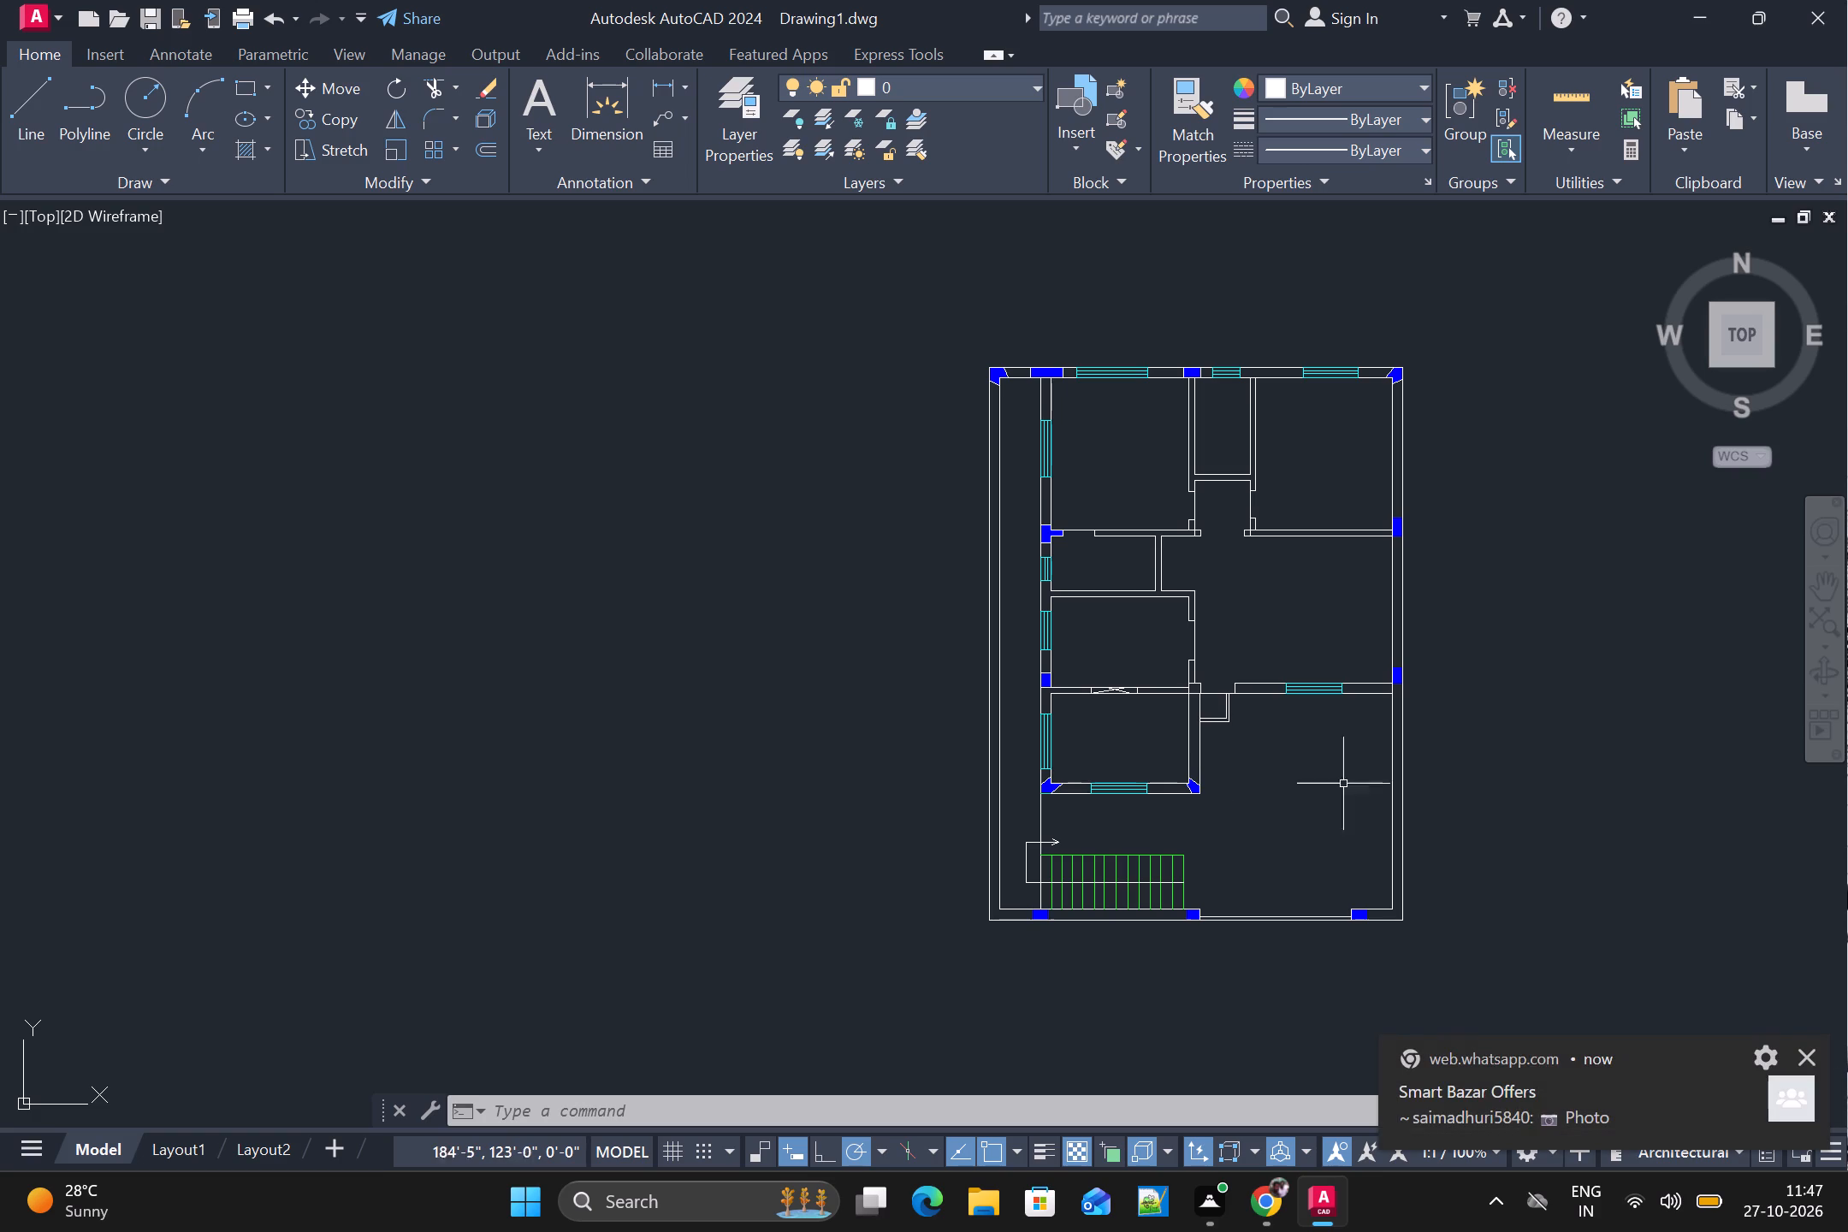
pyautogui.keyDown('alt'); pyautogui.click(1811, 1058); pyautogui.keyUp('alt')
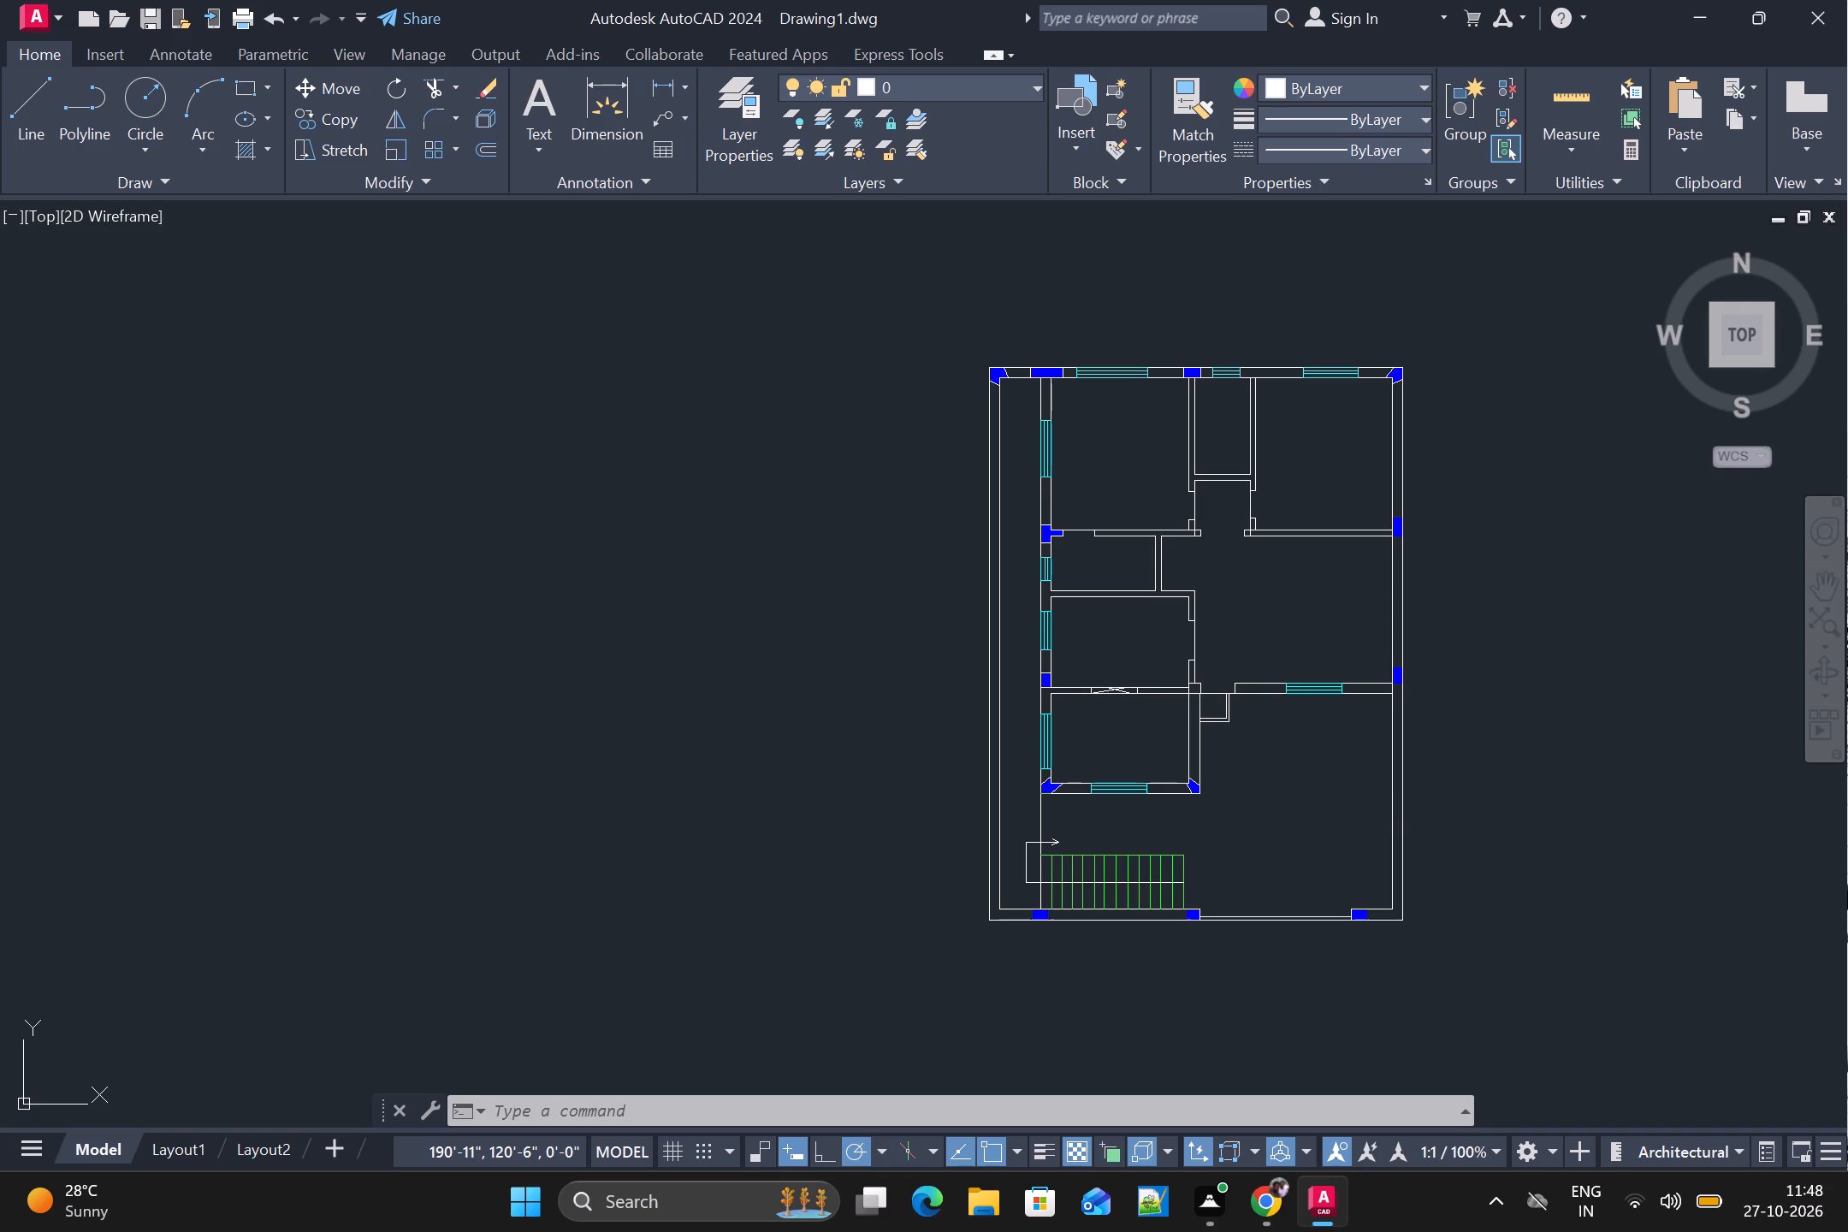
# Hatch the two door stubs and two partition ends flanking the central passage opening with a solid blue fill.
pyautogui.press('Escape')
pyautogui.press('h')
pyautogui.press('space')
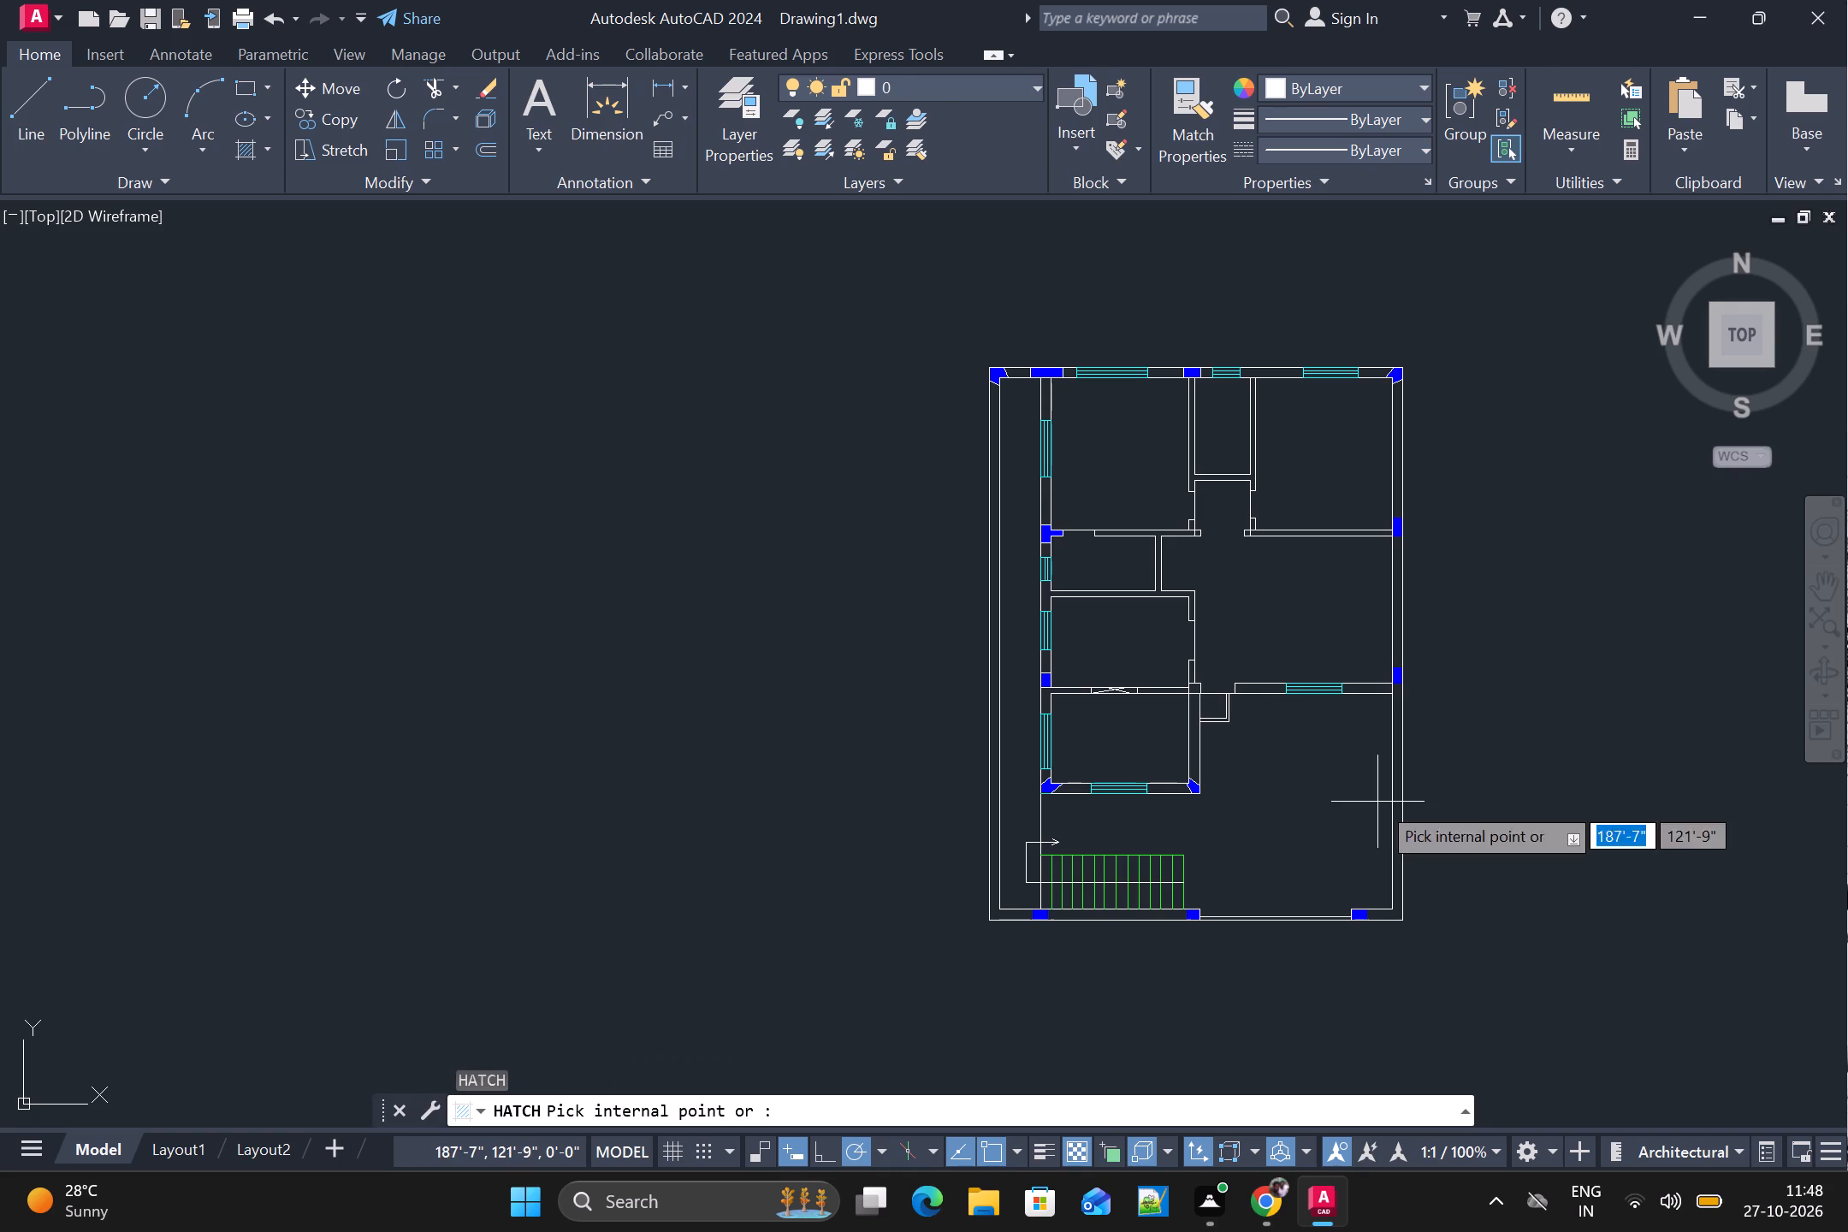
pyautogui.keyDown('alt'); pyautogui.scroll(2, 1164, 530); pyautogui.keyUp('alt')
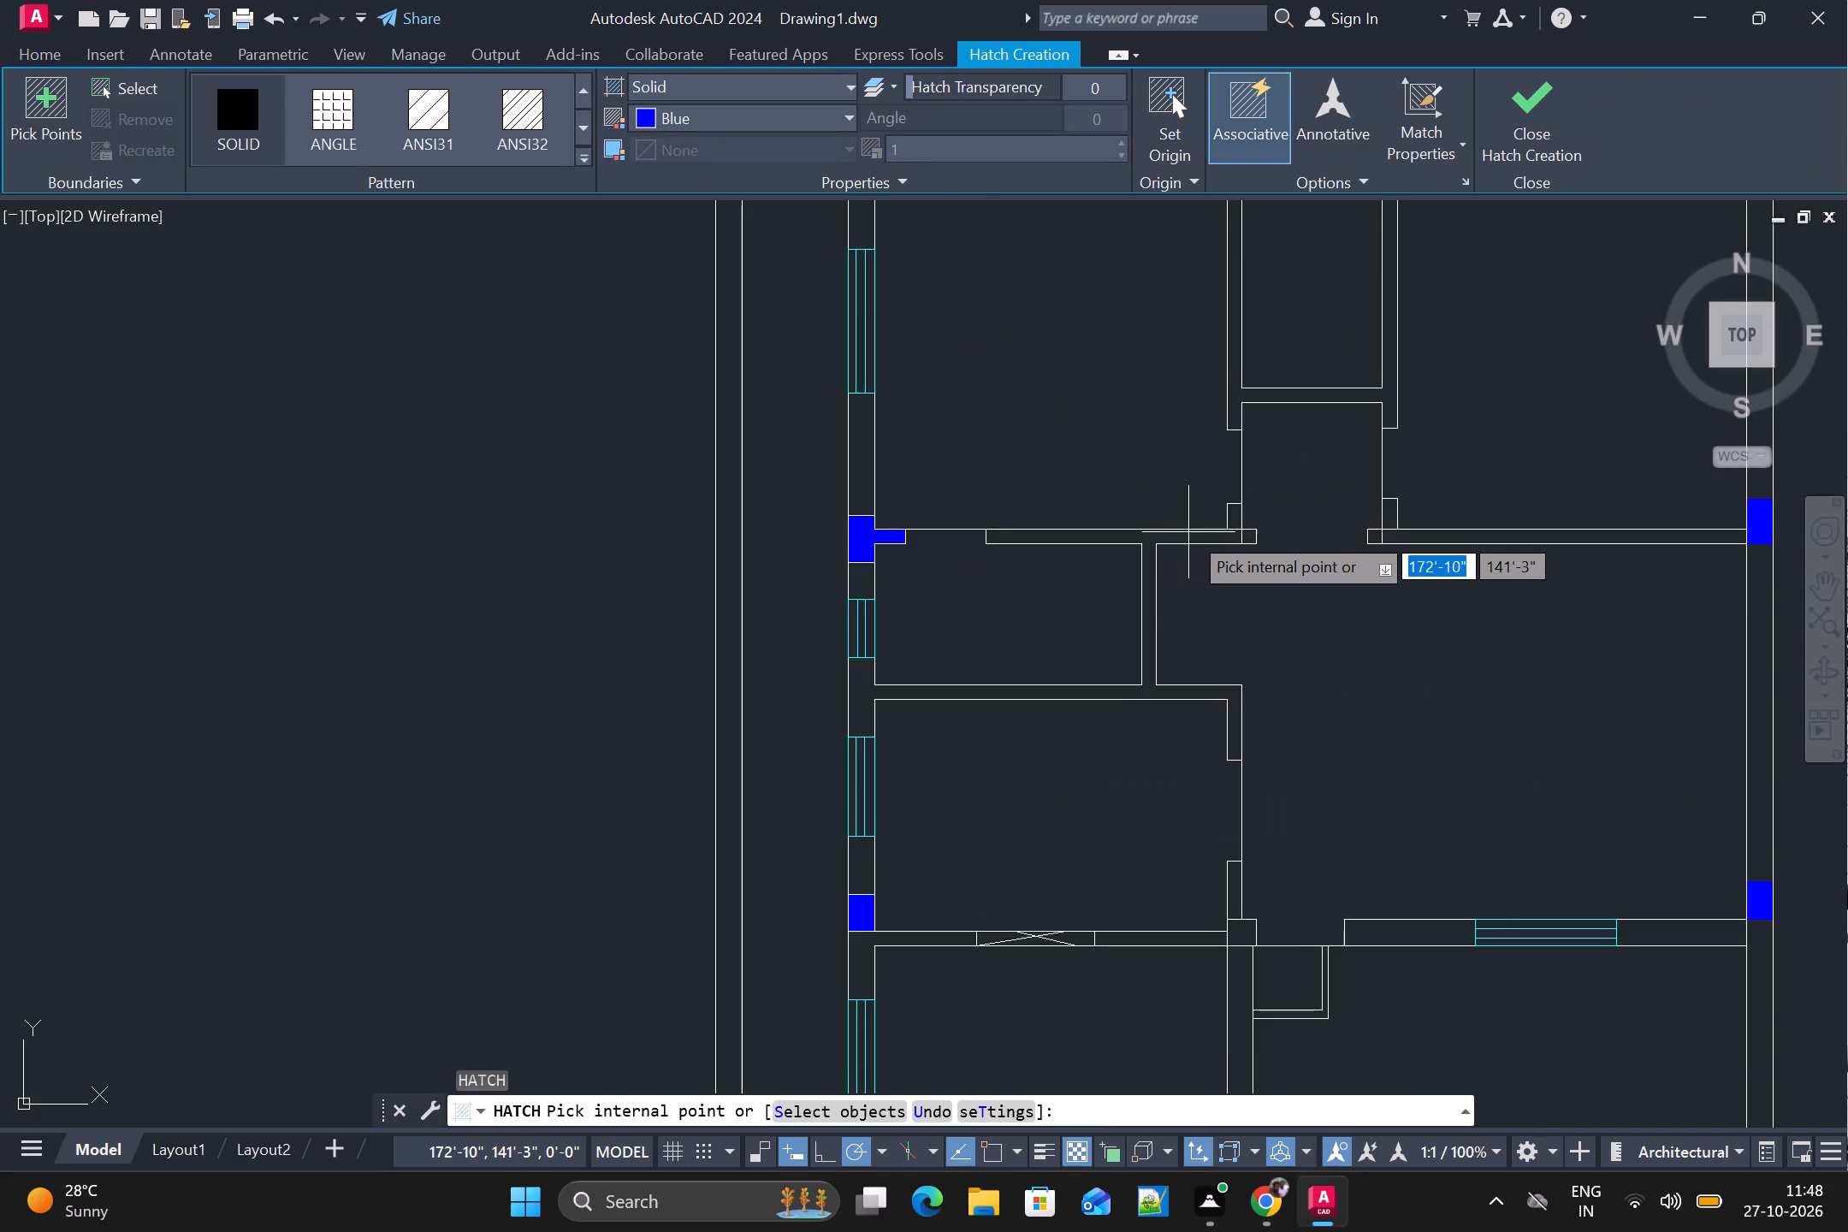
pyautogui.keyDown('alt'); pyautogui.scroll(2, 1219, 534); pyautogui.keyUp('alt')
pyautogui.keyDown('alt'); pyautogui.click(1266, 495); pyautogui.keyUp('alt')
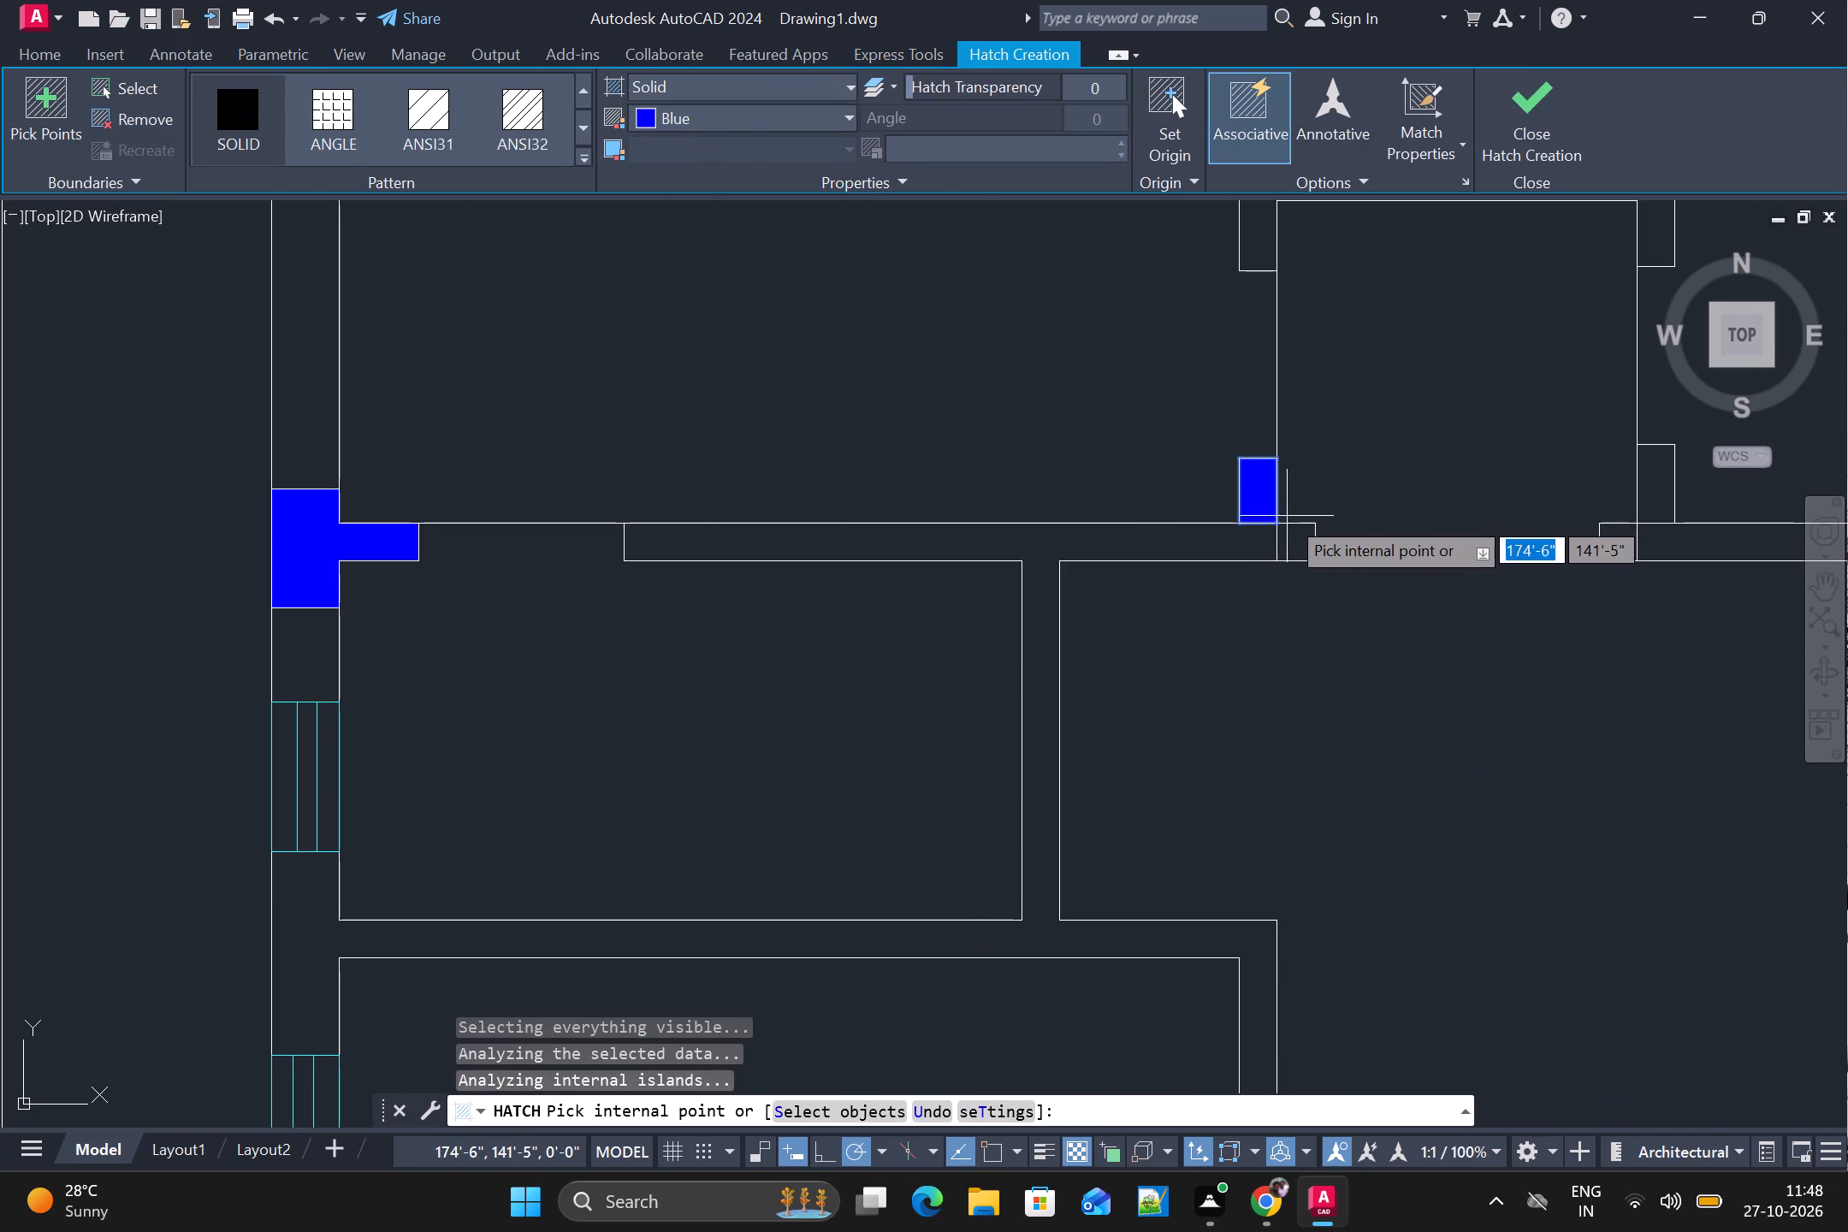
pyautogui.keyDown('alt'); pyautogui.click(1300, 544); pyautogui.keyUp('alt')
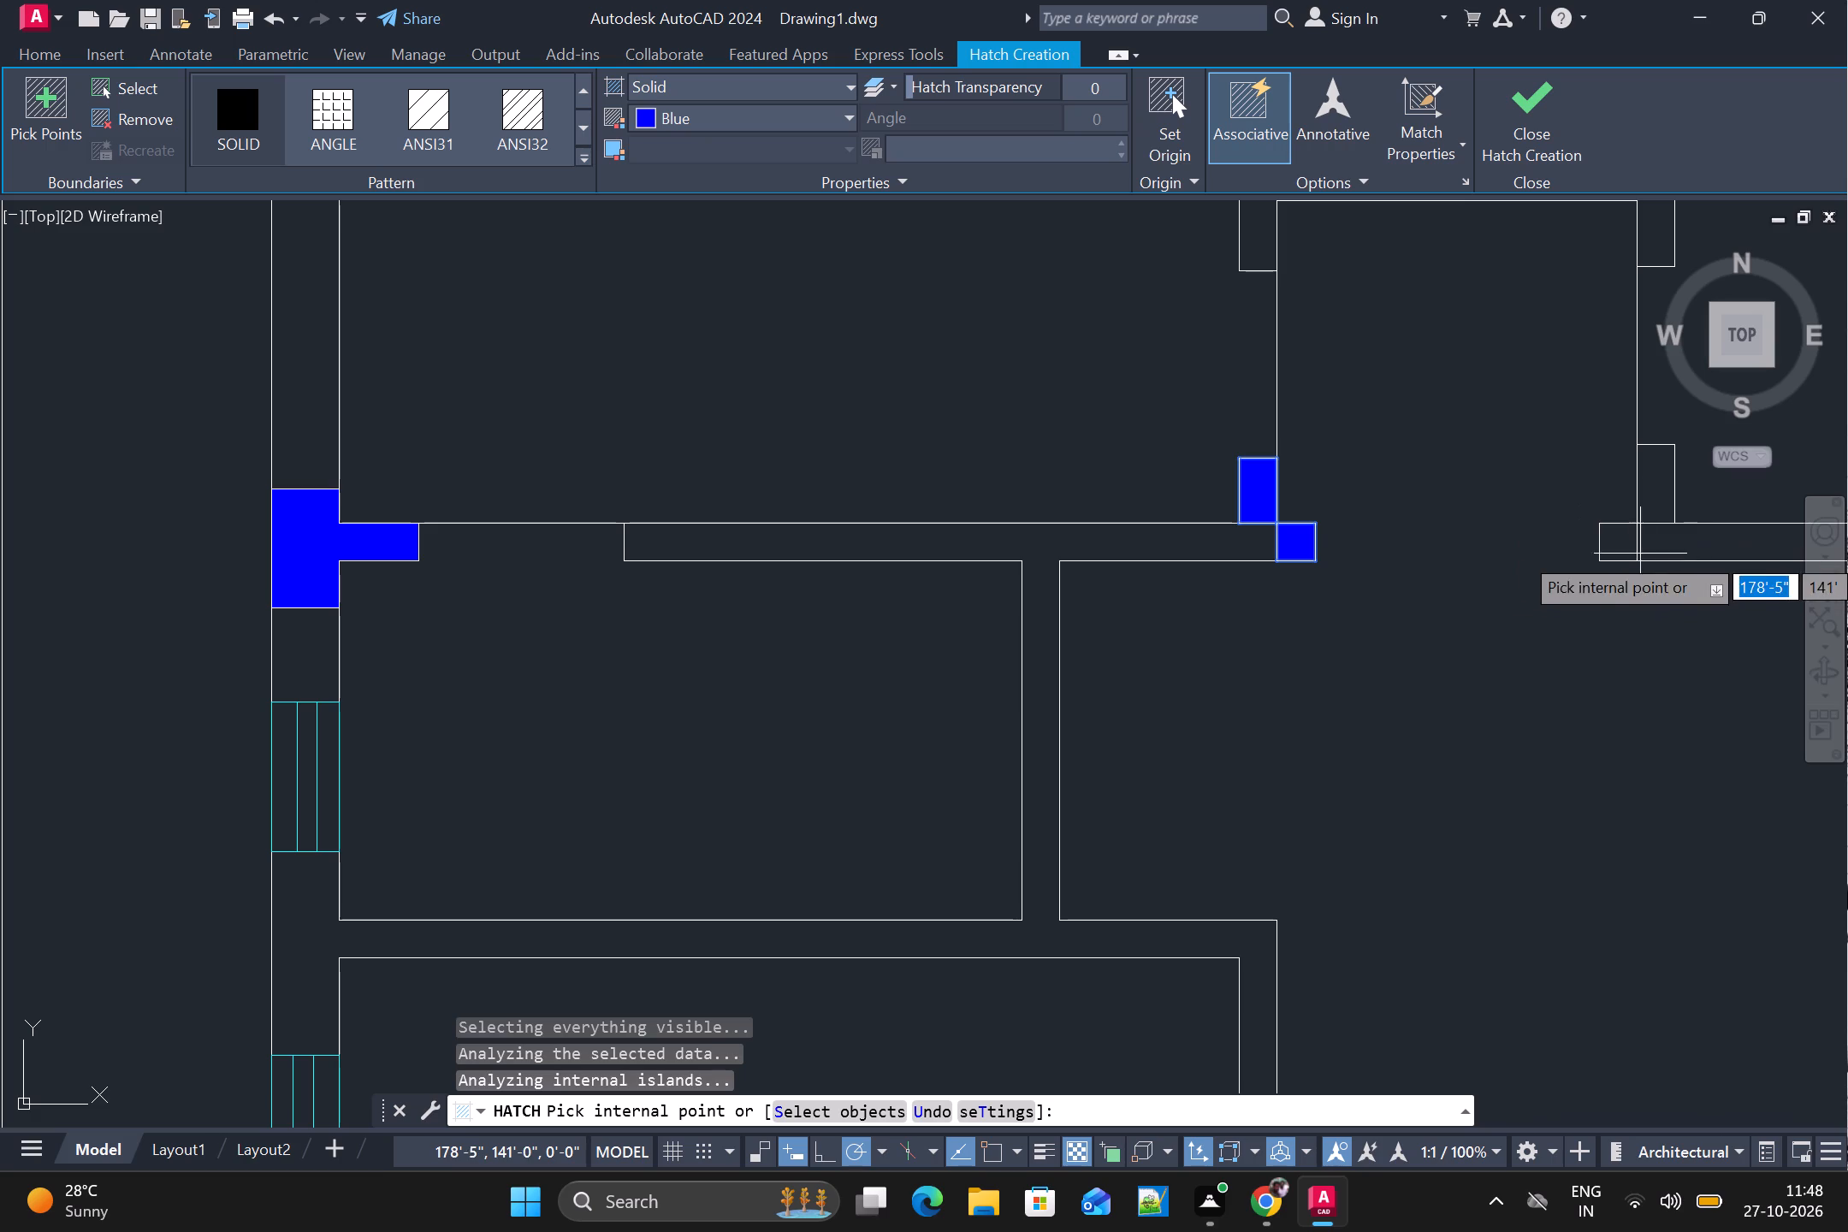
pyautogui.keyDown('alt'); pyautogui.click(1629, 540); pyautogui.keyUp('alt')
pyautogui.keyDown('alt'); pyautogui.click(1669, 489); pyautogui.keyUp('alt')
pyautogui.keyDown('alt'); pyautogui.scroll(-2, 1661, 554); pyautogui.keyUp('alt')
pyautogui.keyDown('alt'); pyautogui.scroll(-2, 1678, 744); pyautogui.keyUp('alt')
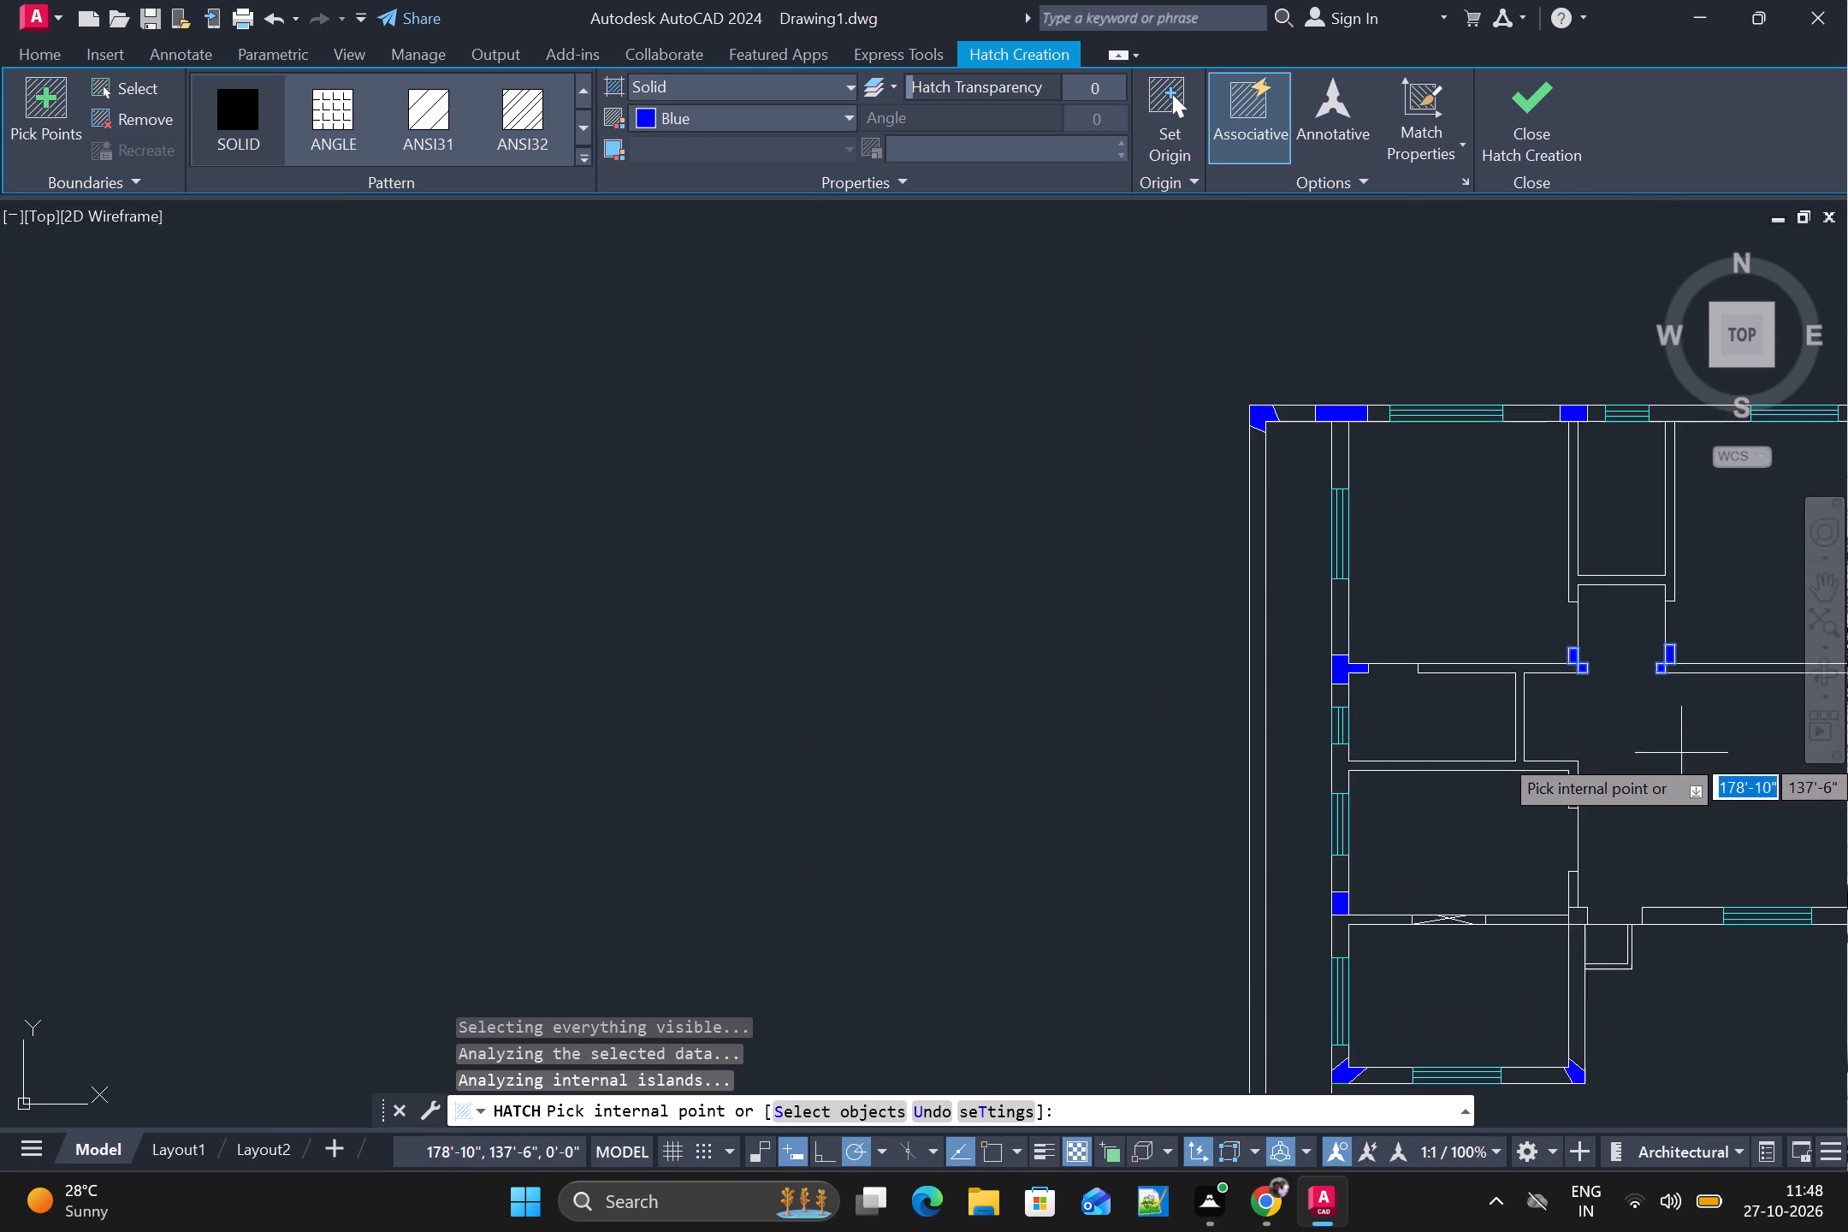
# Add a solid blue hatch to the column area at the northeast corner of the southernmost room and finish the hatch.
pyautogui.keyDown('alt'); pyautogui.scroll(-1, 1693, 779); pyautogui.keyUp('alt')
pyautogui.keyDown('alt'); pyautogui.moveTo(1714, 797); pyautogui.dragTo(1598, 510, button='middle'); pyautogui.keyUp('alt')
pyautogui.keyDown('alt'); pyautogui.scroll(2, 1525, 831); pyautogui.keyUp('alt')
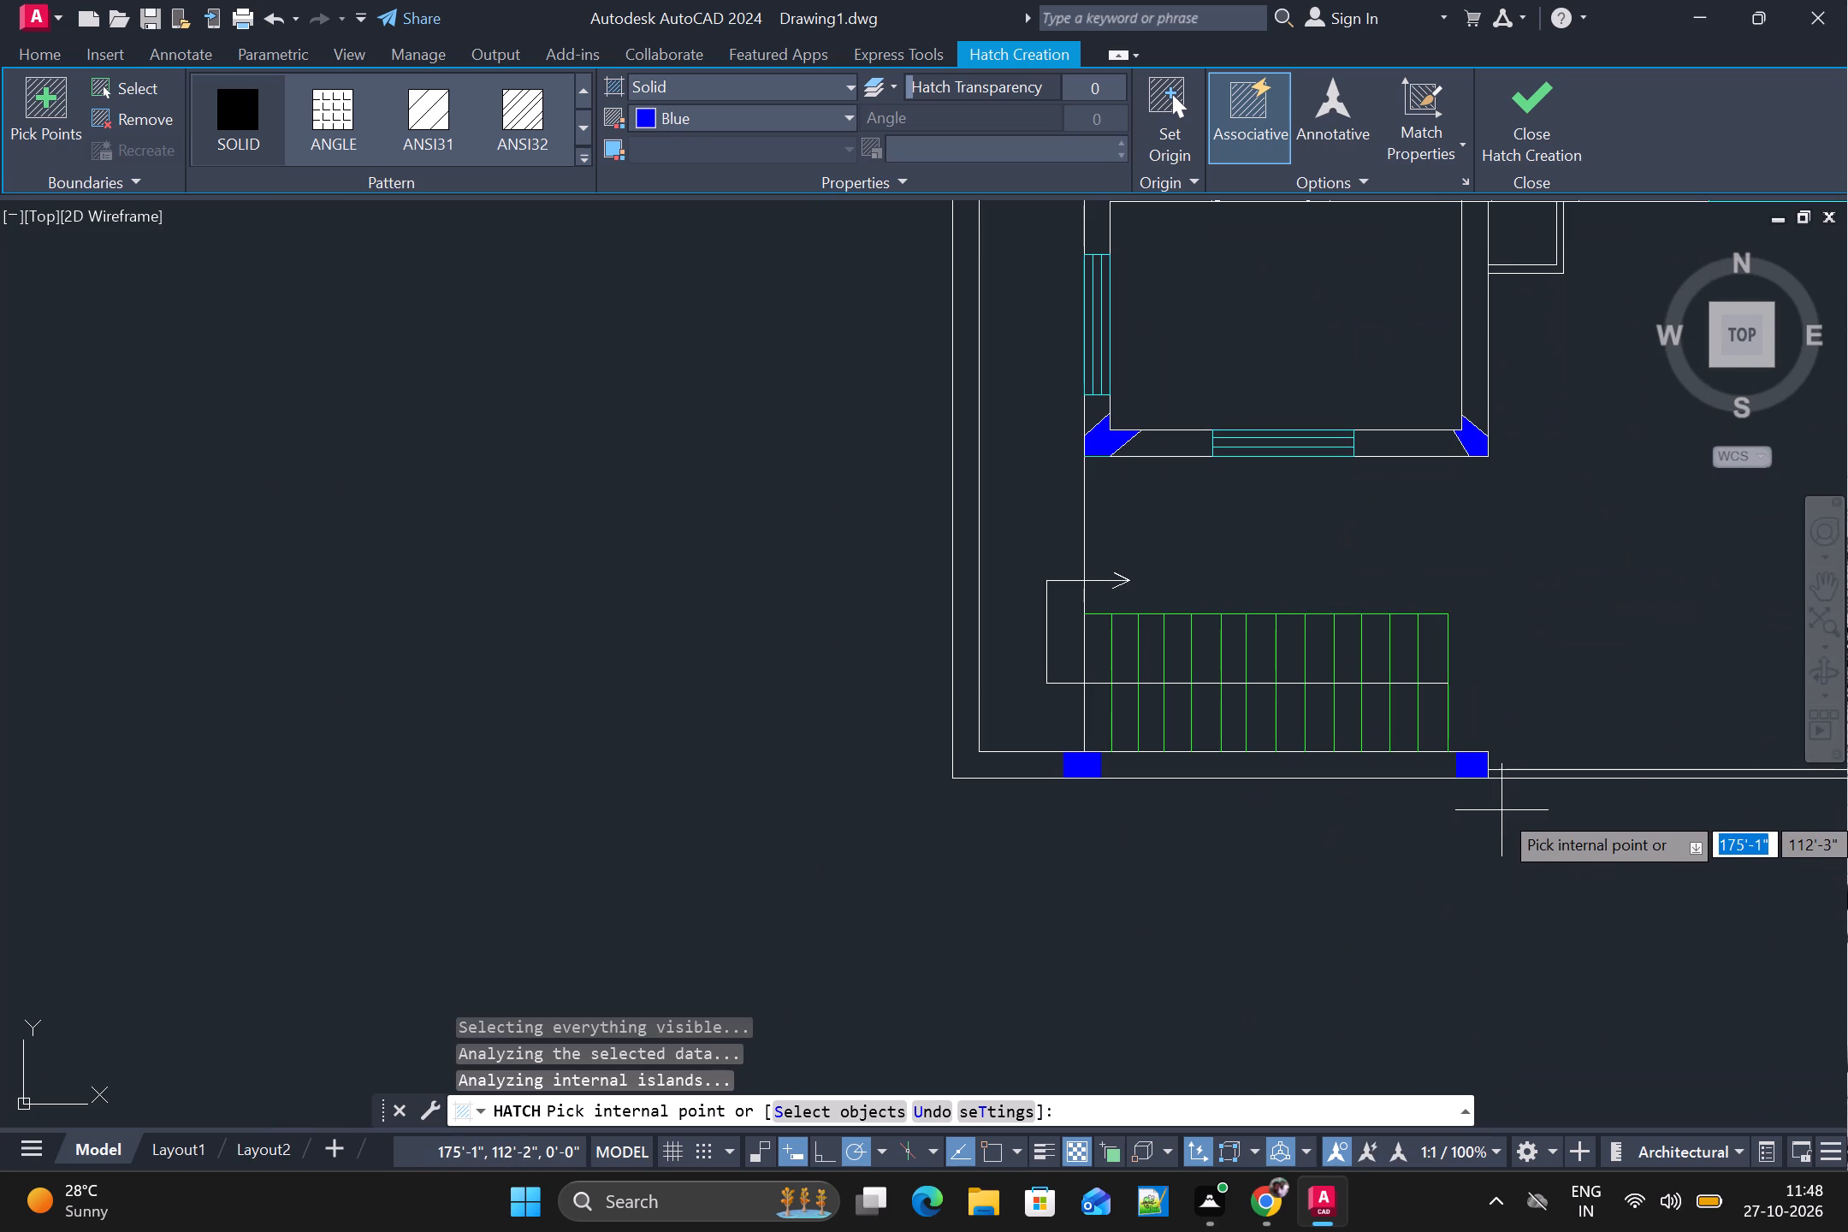
pyautogui.keyDown('alt'); pyautogui.scroll(-1, 1501, 810); pyautogui.keyUp('alt')
pyautogui.keyDown('alt'); pyautogui.scroll(1, 1480, 403); pyautogui.keyUp('alt')
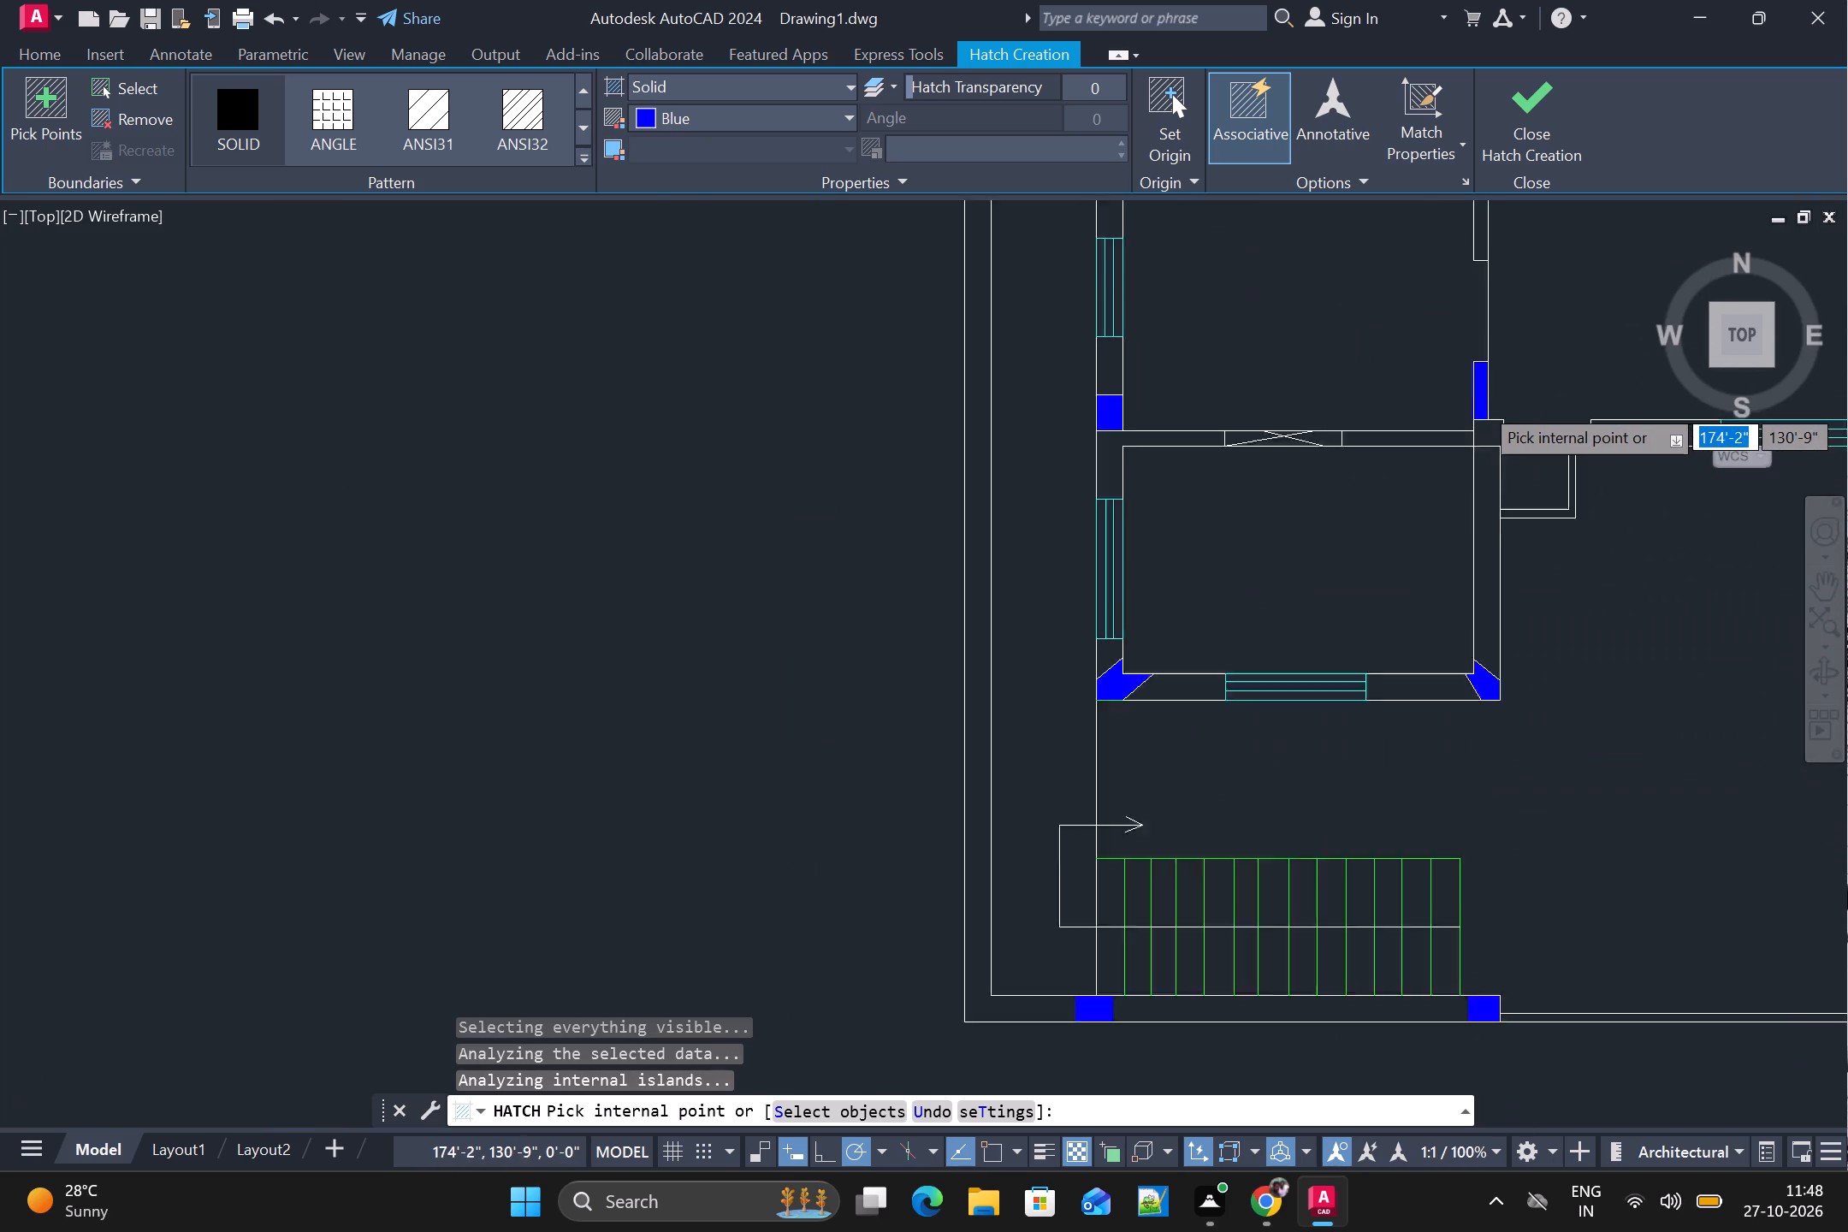
pyautogui.keyDown('alt'); pyautogui.scroll(1, 1480, 403); pyautogui.keyUp('alt')
pyautogui.keyDown('alt'); pyautogui.click(1482, 451); pyautogui.keyUp('alt')
pyautogui.keyDown('alt'); pyautogui.scroll(-2, 1499, 471); pyautogui.keyUp('alt')
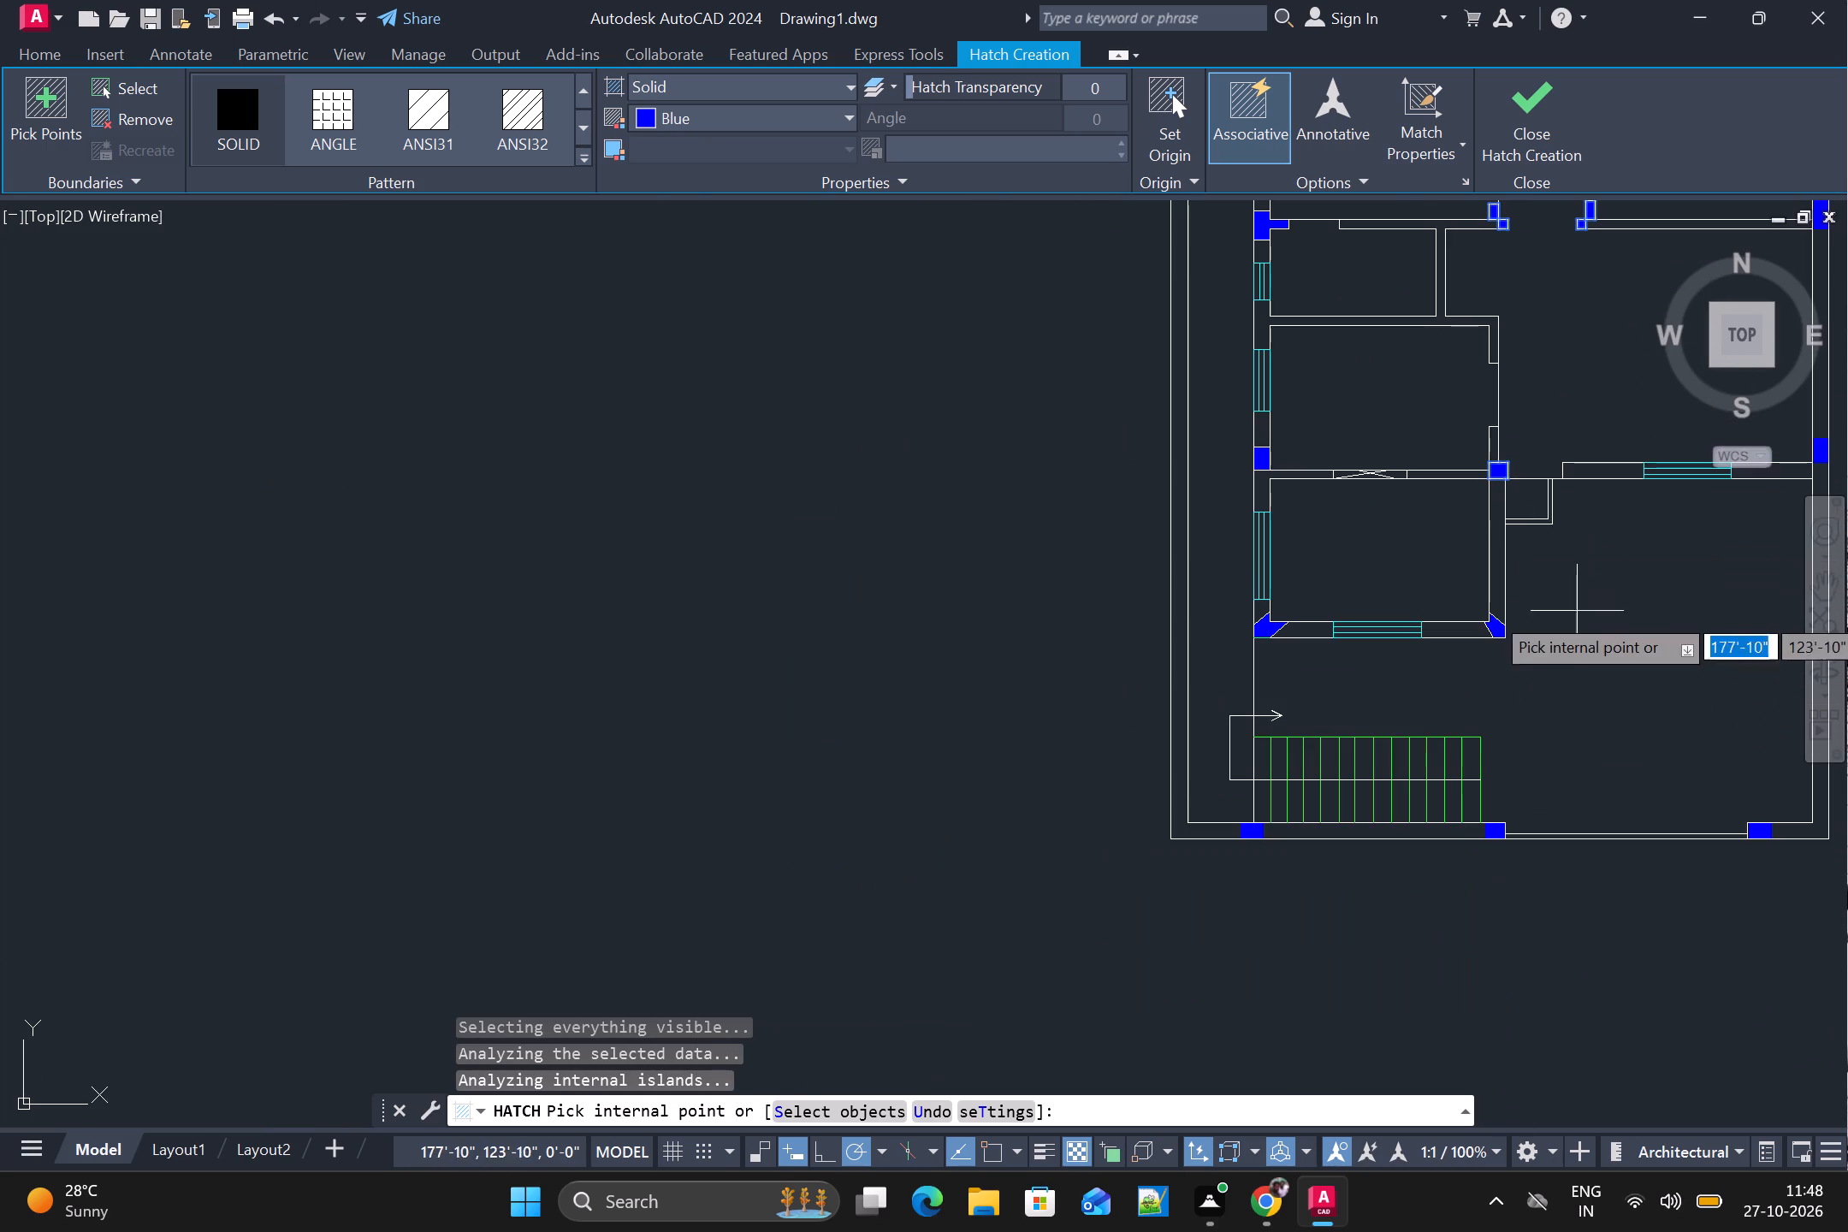
pyautogui.keyDown('alt'); pyautogui.moveTo(1590, 632); pyautogui.dragTo(1443, 546, button='middle'); pyautogui.keyUp('alt')
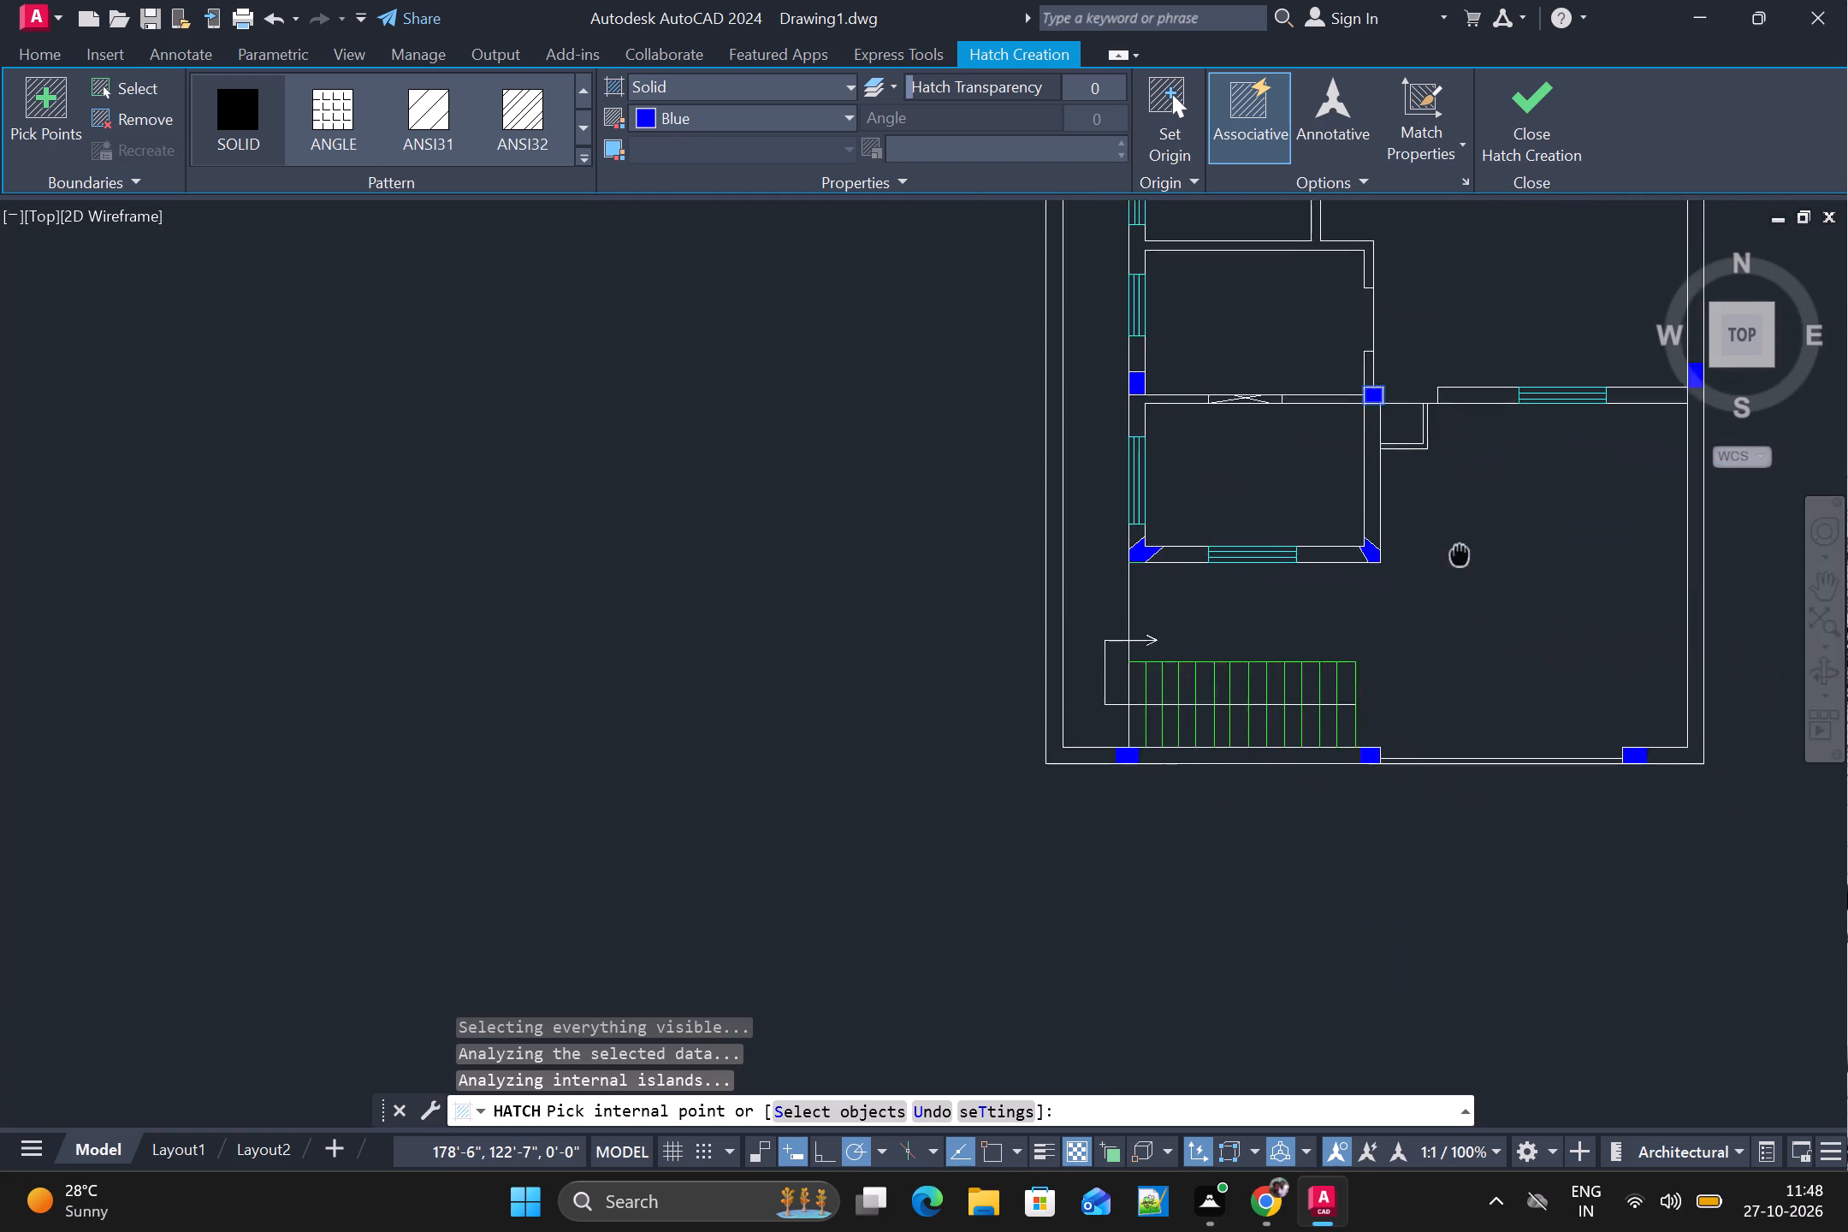
pyautogui.keyDown('alt'); pyautogui.moveTo(1443, 546); pyautogui.dragTo(1202, 562, button='middle'); pyautogui.keyUp('alt')
pyautogui.keyDown('alt'); pyautogui.scroll(-1, 1202, 562); pyautogui.keyUp('alt')
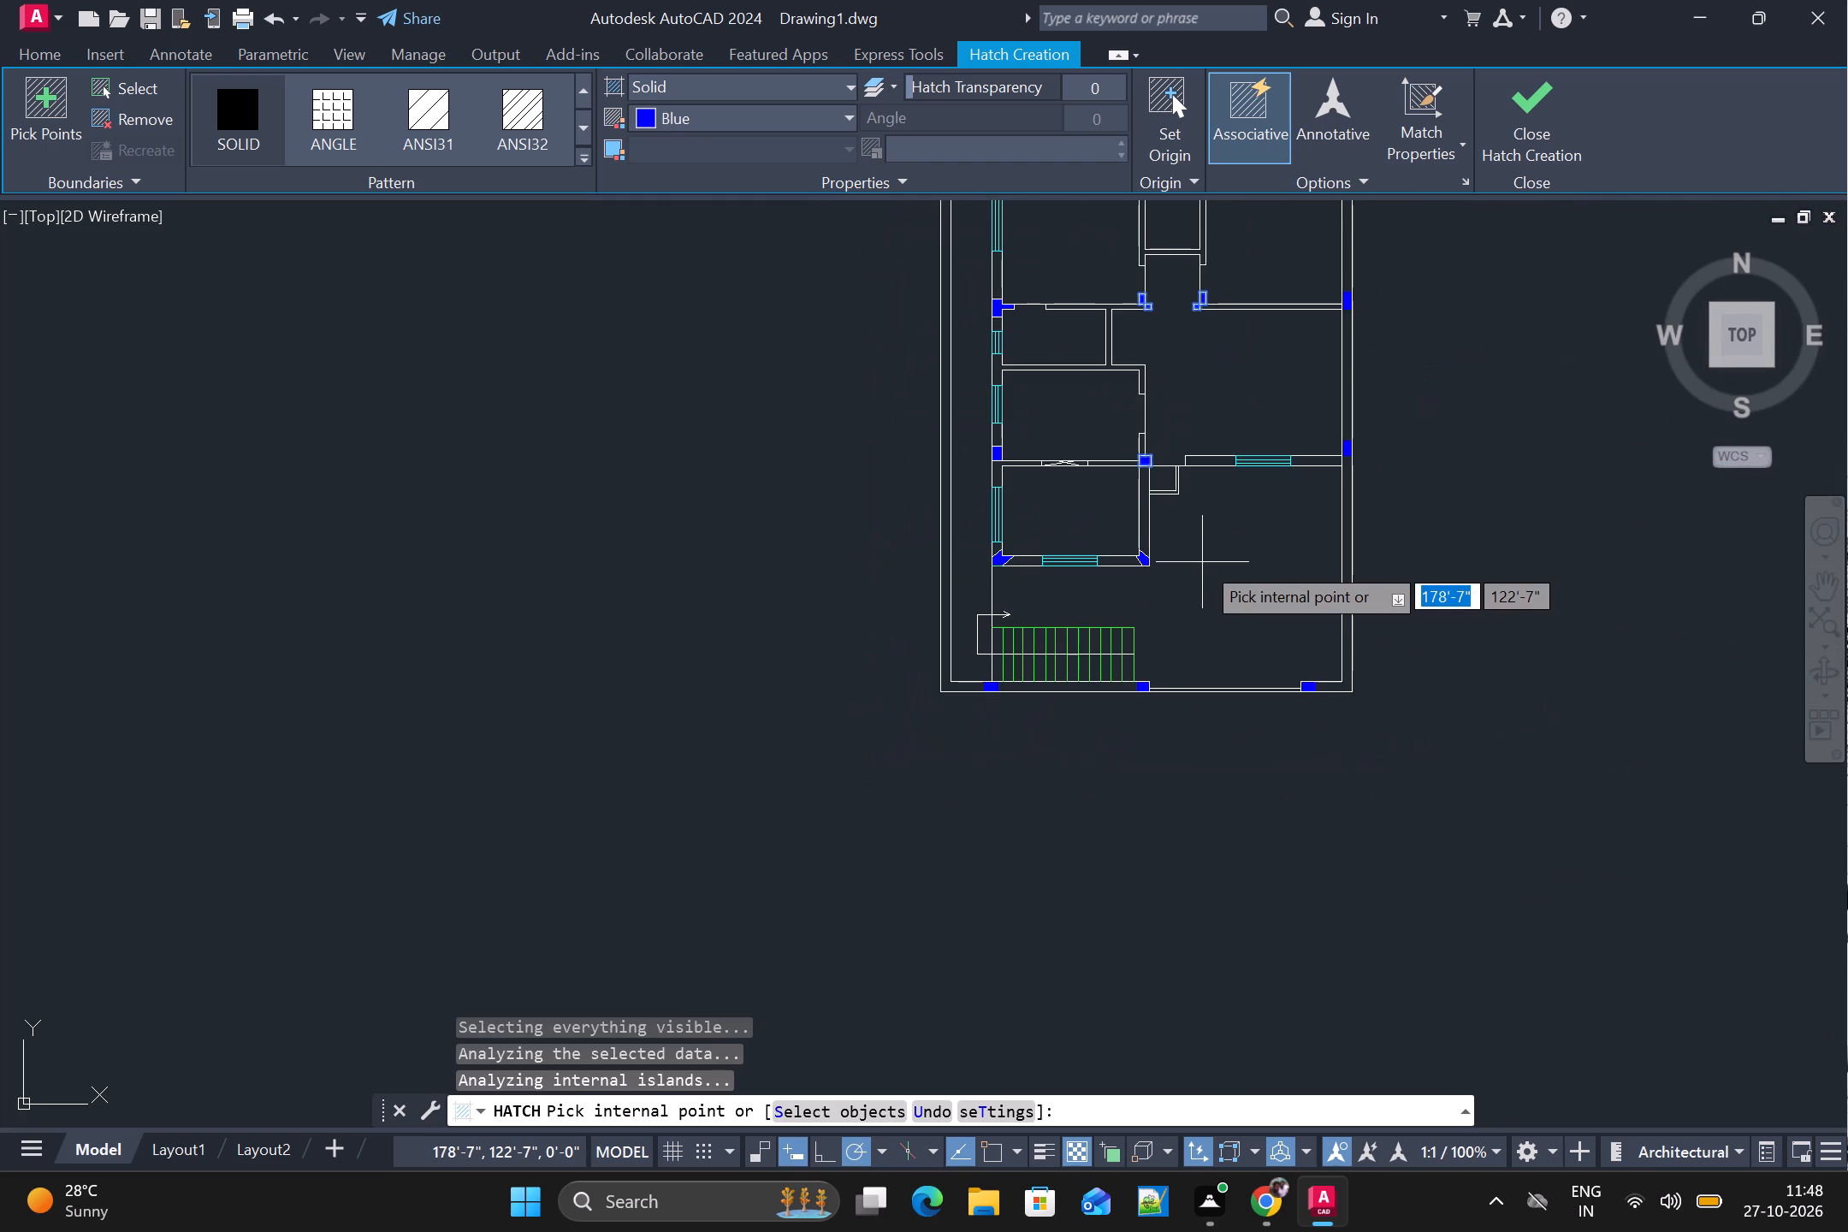
pyautogui.keyDown('alt'); pyautogui.moveTo(1202, 562); pyautogui.dragTo(1175, 771, button='middle'); pyautogui.keyUp('alt')
pyautogui.keyDown('alt'); pyautogui.click(1523, 130); pyautogui.keyUp('alt')
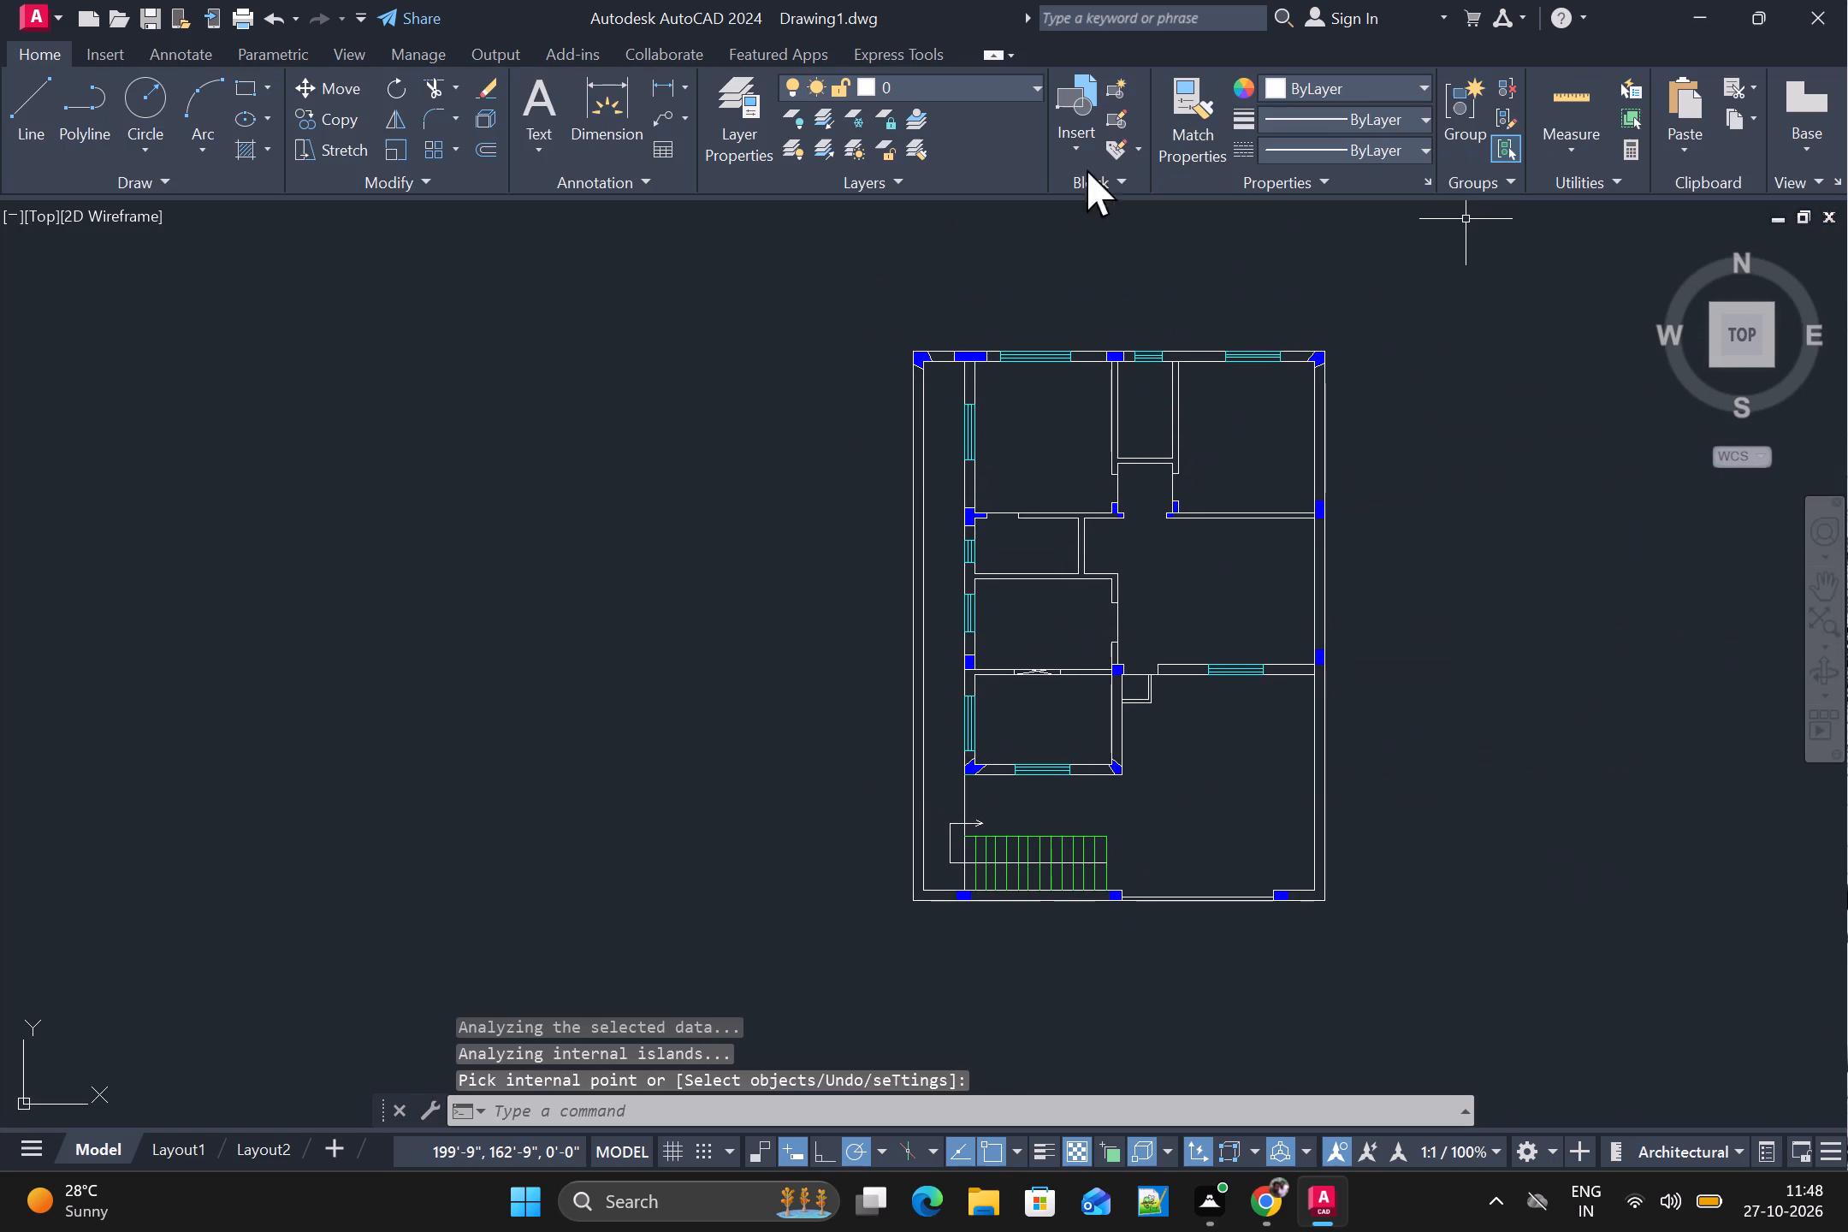
# Start a solid red hatch and fill the inner west wall's upper segments and the connected partitions around the small west room.
pyautogui.press('h')
pyautogui.press('space')
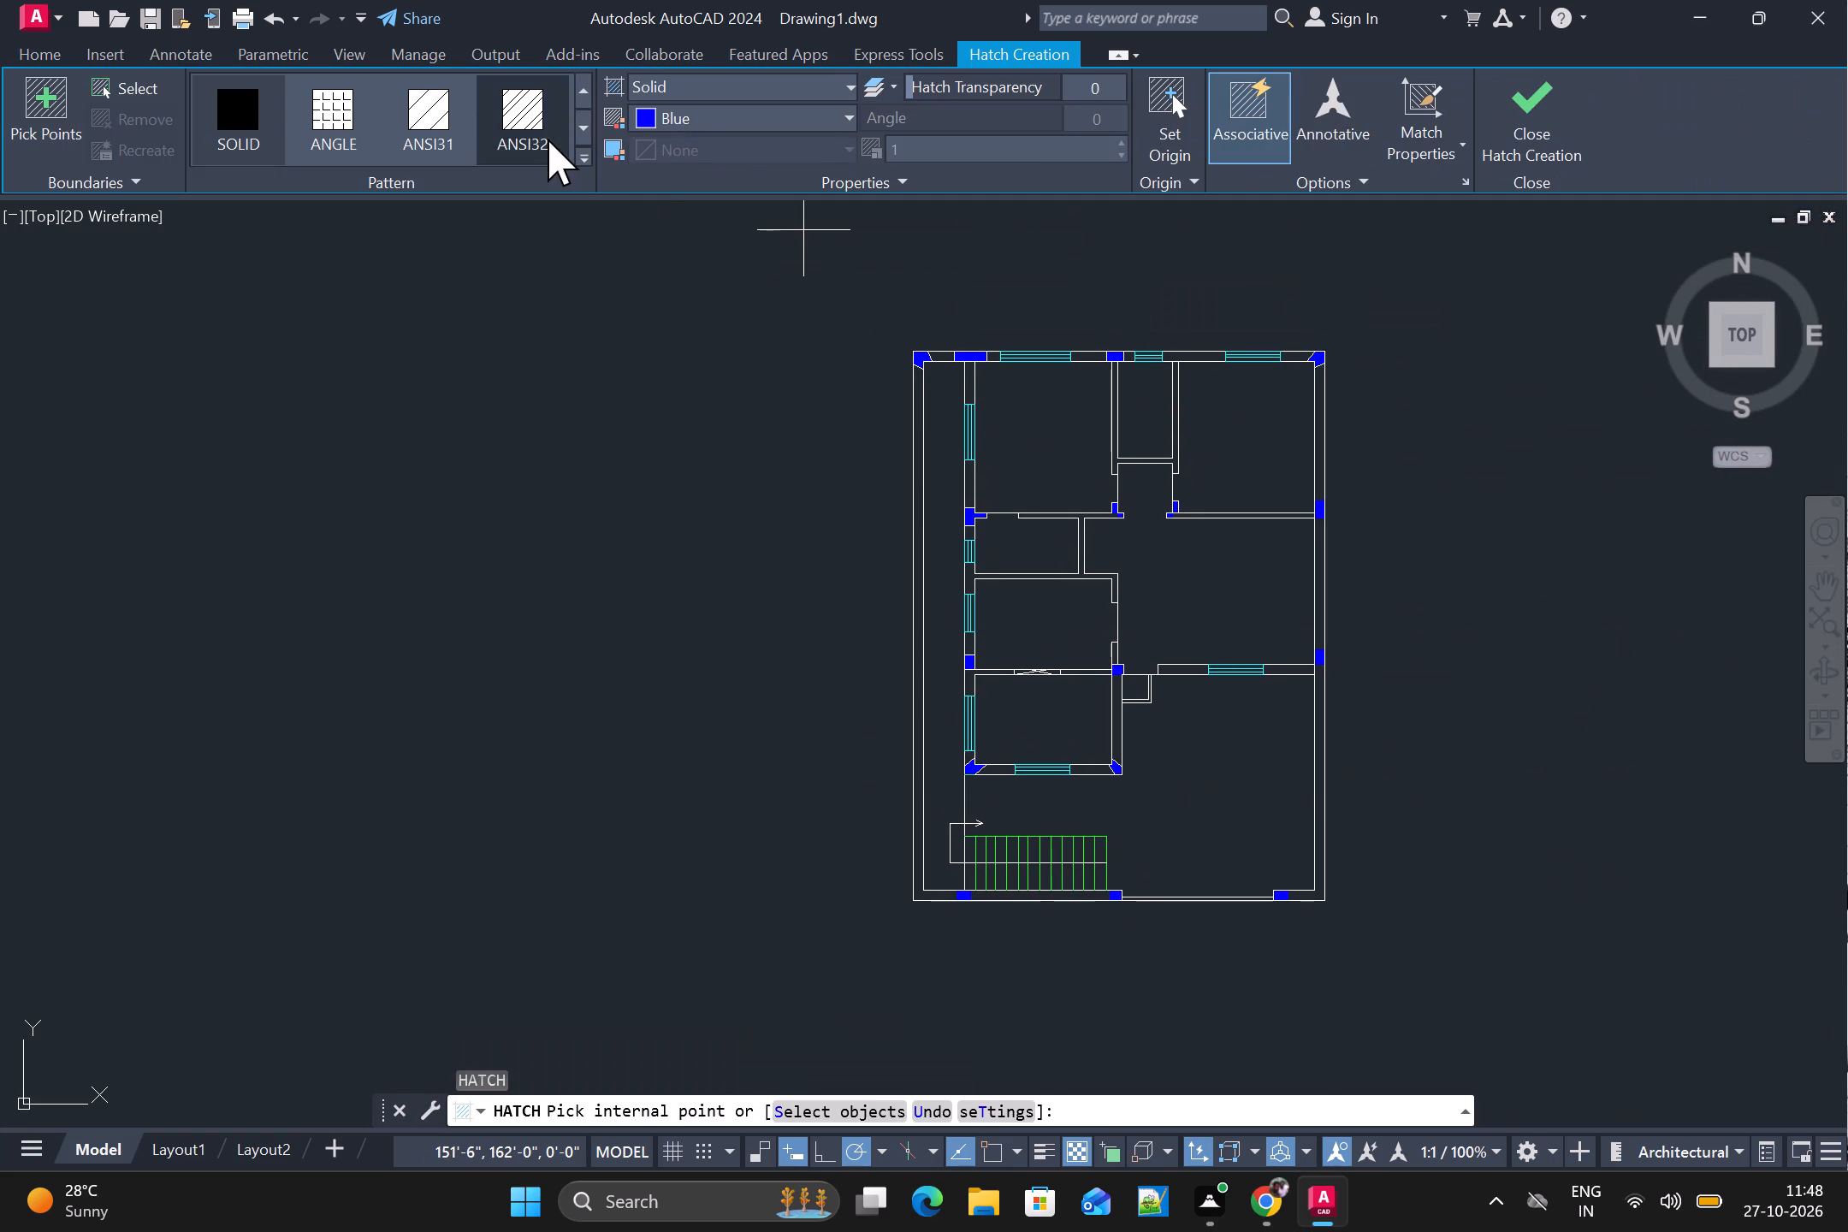
pyautogui.keyDown('alt'); pyautogui.click(267, 117); pyautogui.keyUp('alt')
pyautogui.keyDown('alt'); pyautogui.click(266, 117); pyautogui.keyUp('alt')
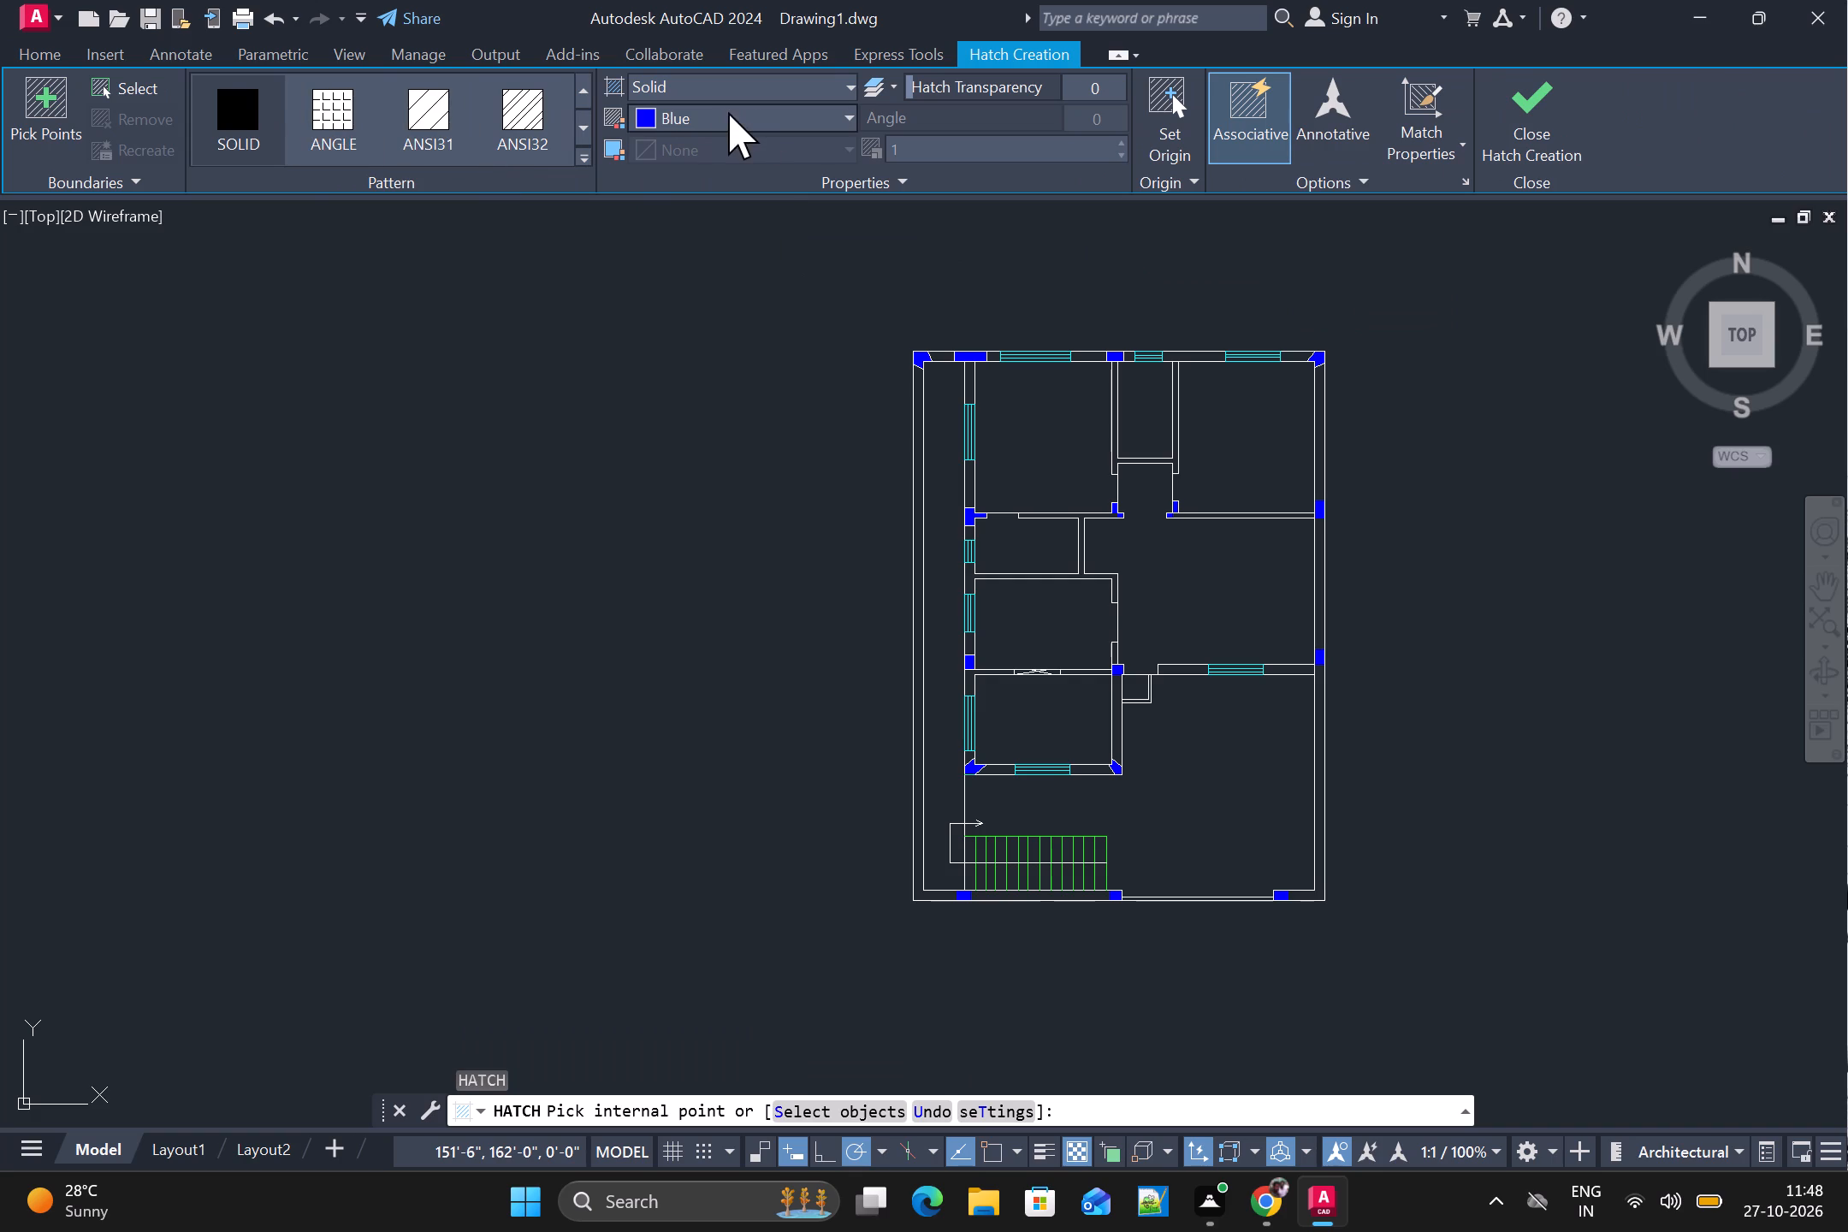
pyautogui.keyDown('alt'); pyautogui.click(757, 111); pyautogui.keyUp('alt')
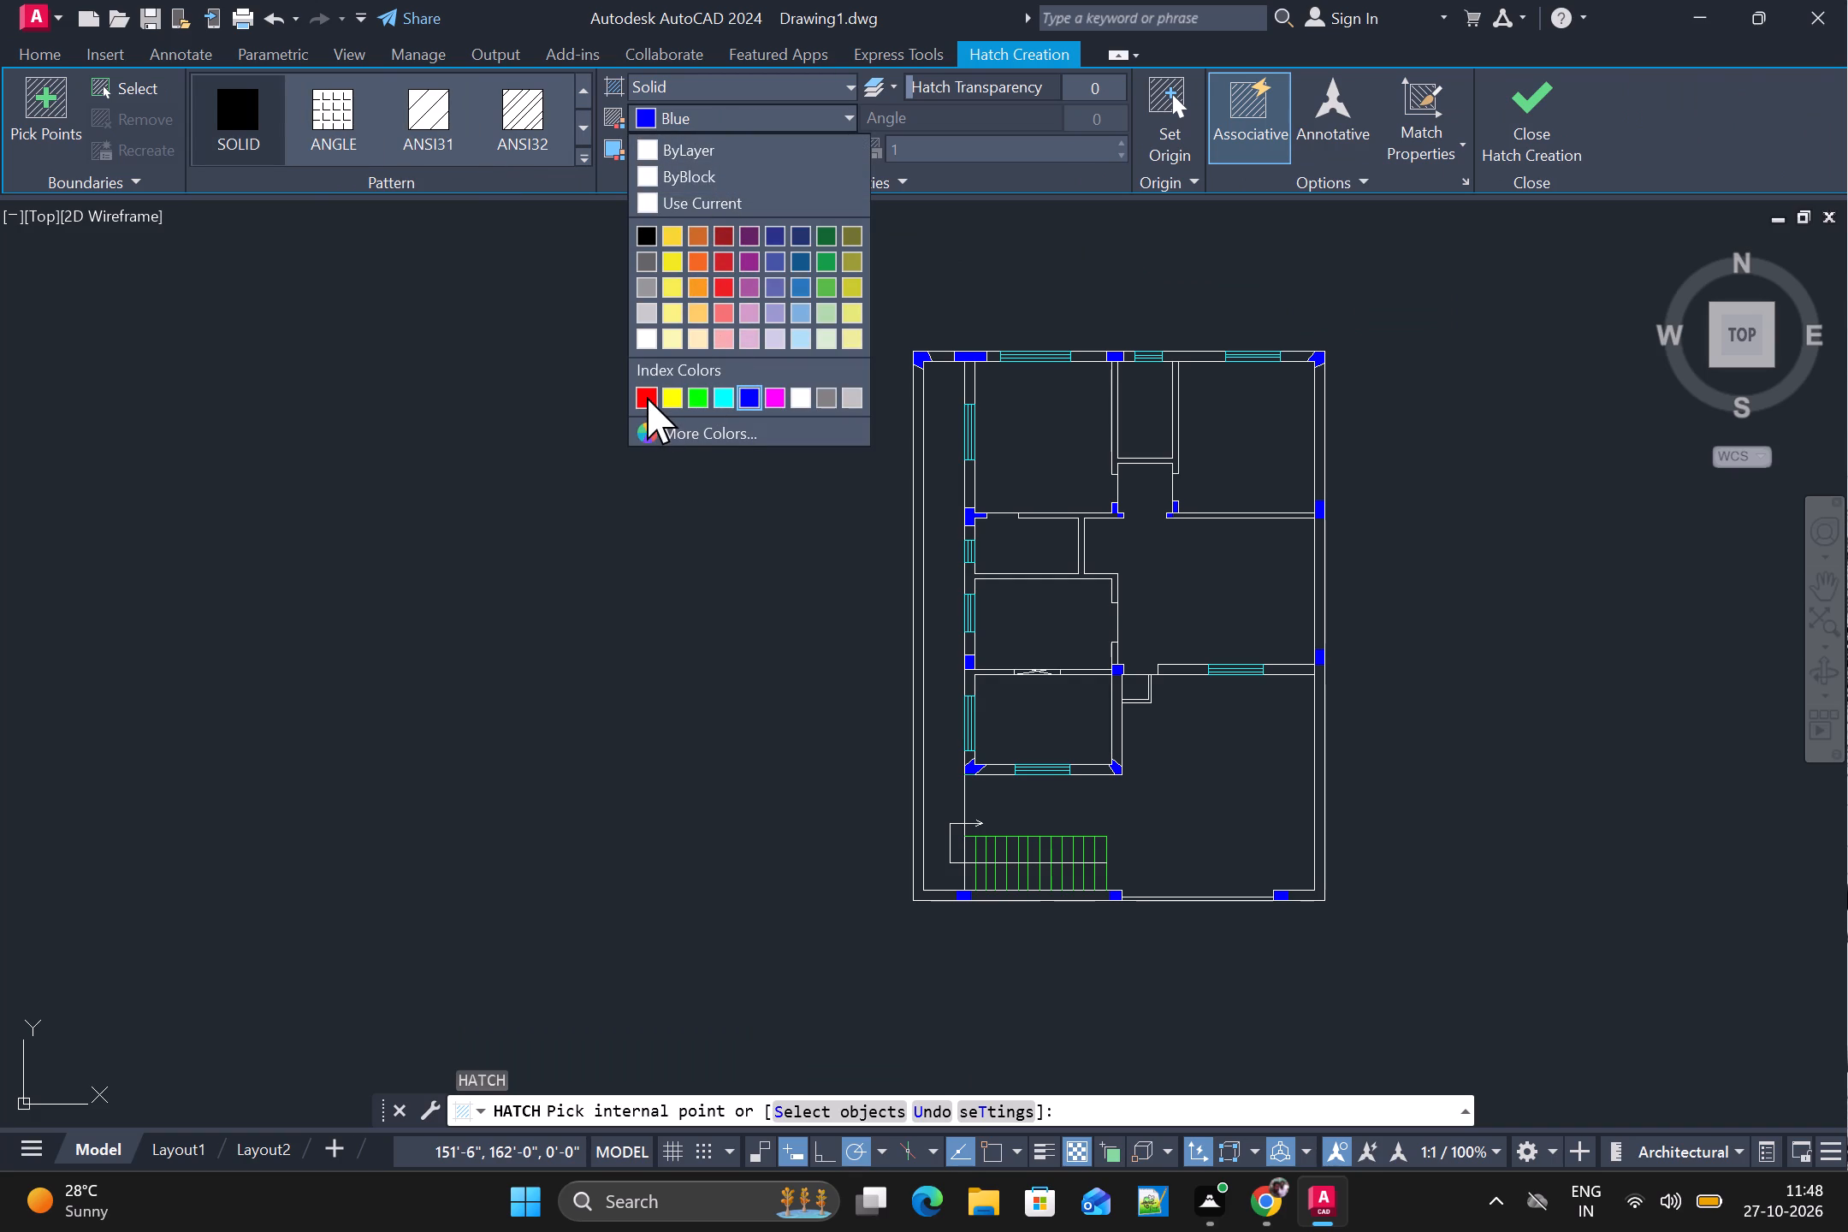
pyautogui.keyDown('alt'); pyautogui.click(645, 397); pyautogui.keyUp('alt')
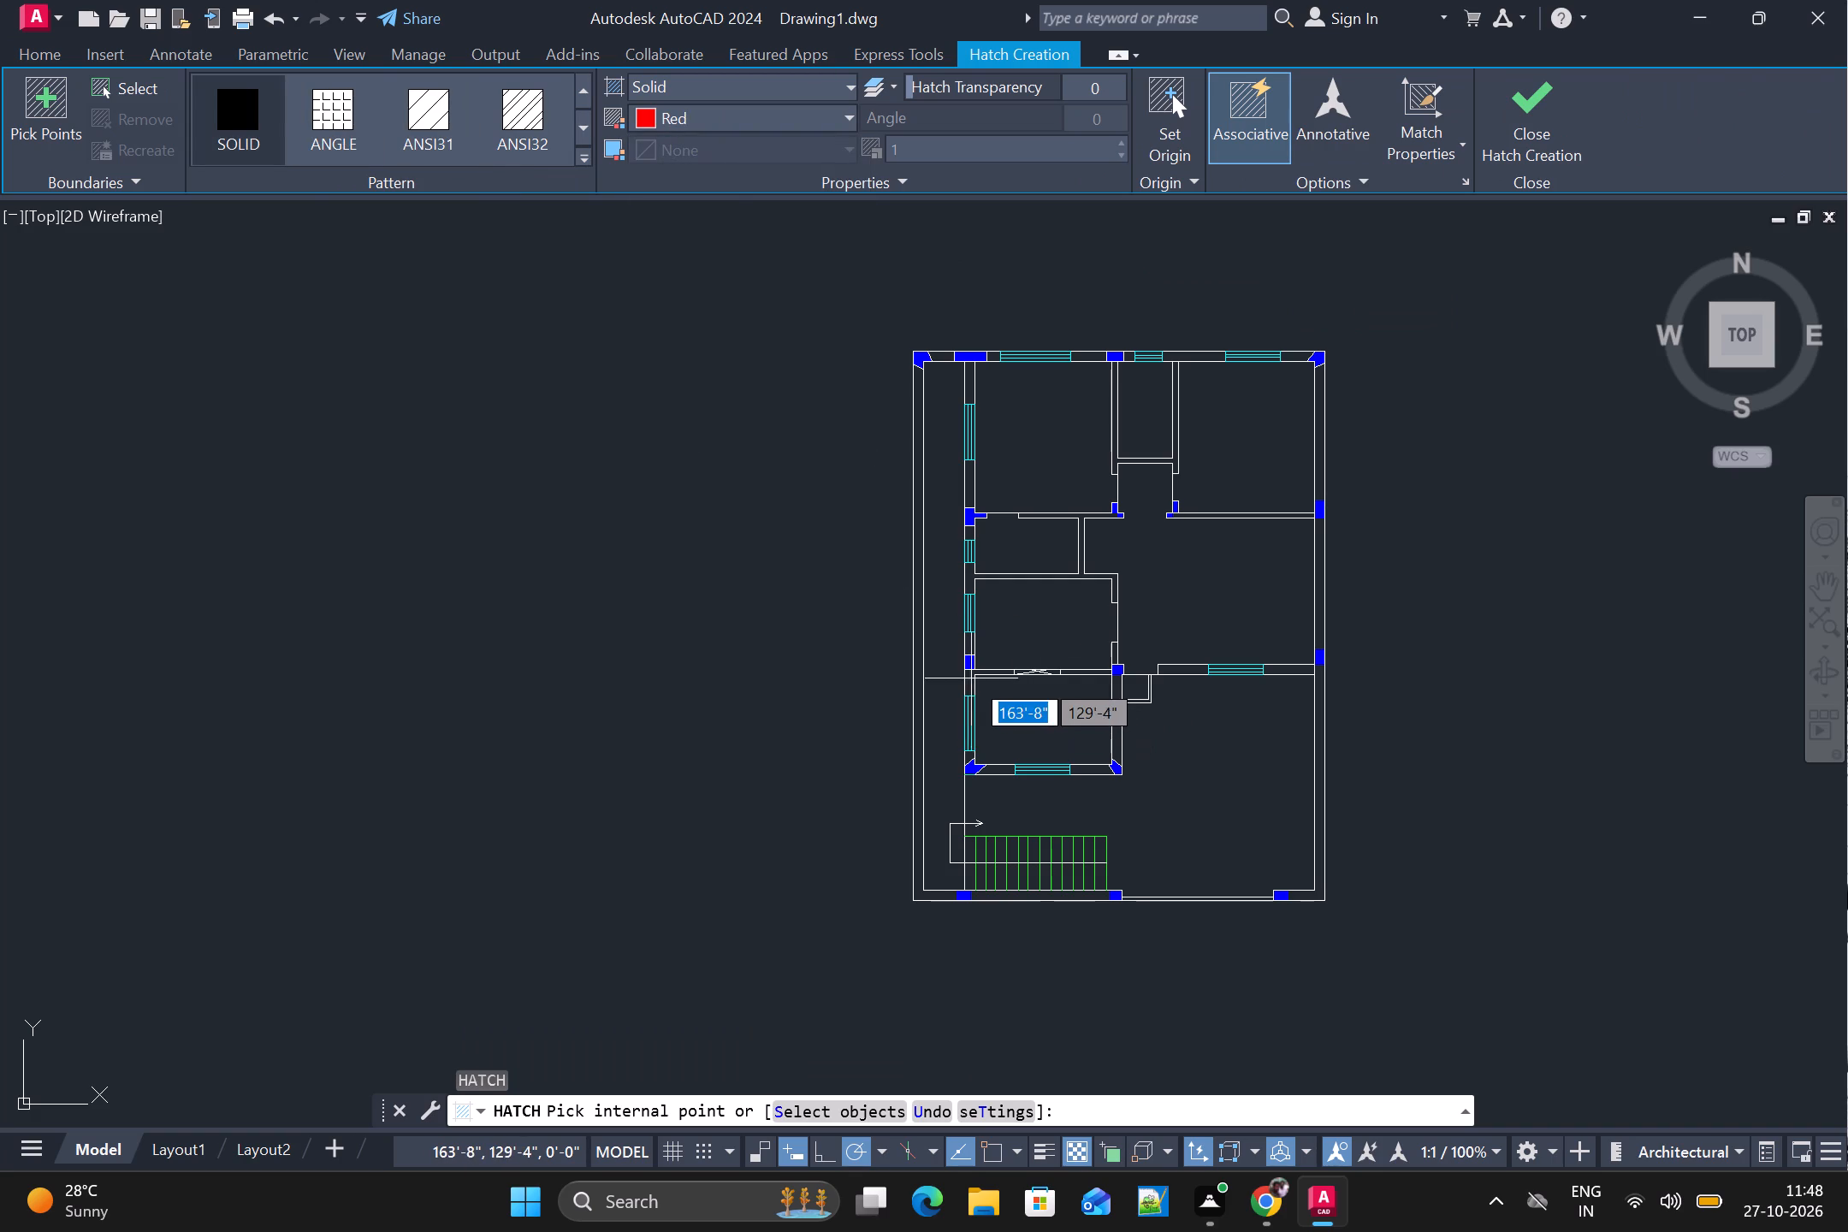
pyautogui.keyDown('alt'); pyautogui.scroll(3, 971, 678); pyautogui.keyUp('alt')
pyautogui.keyDown('alt'); pyautogui.scroll(-1, 971, 680); pyautogui.keyUp('alt')
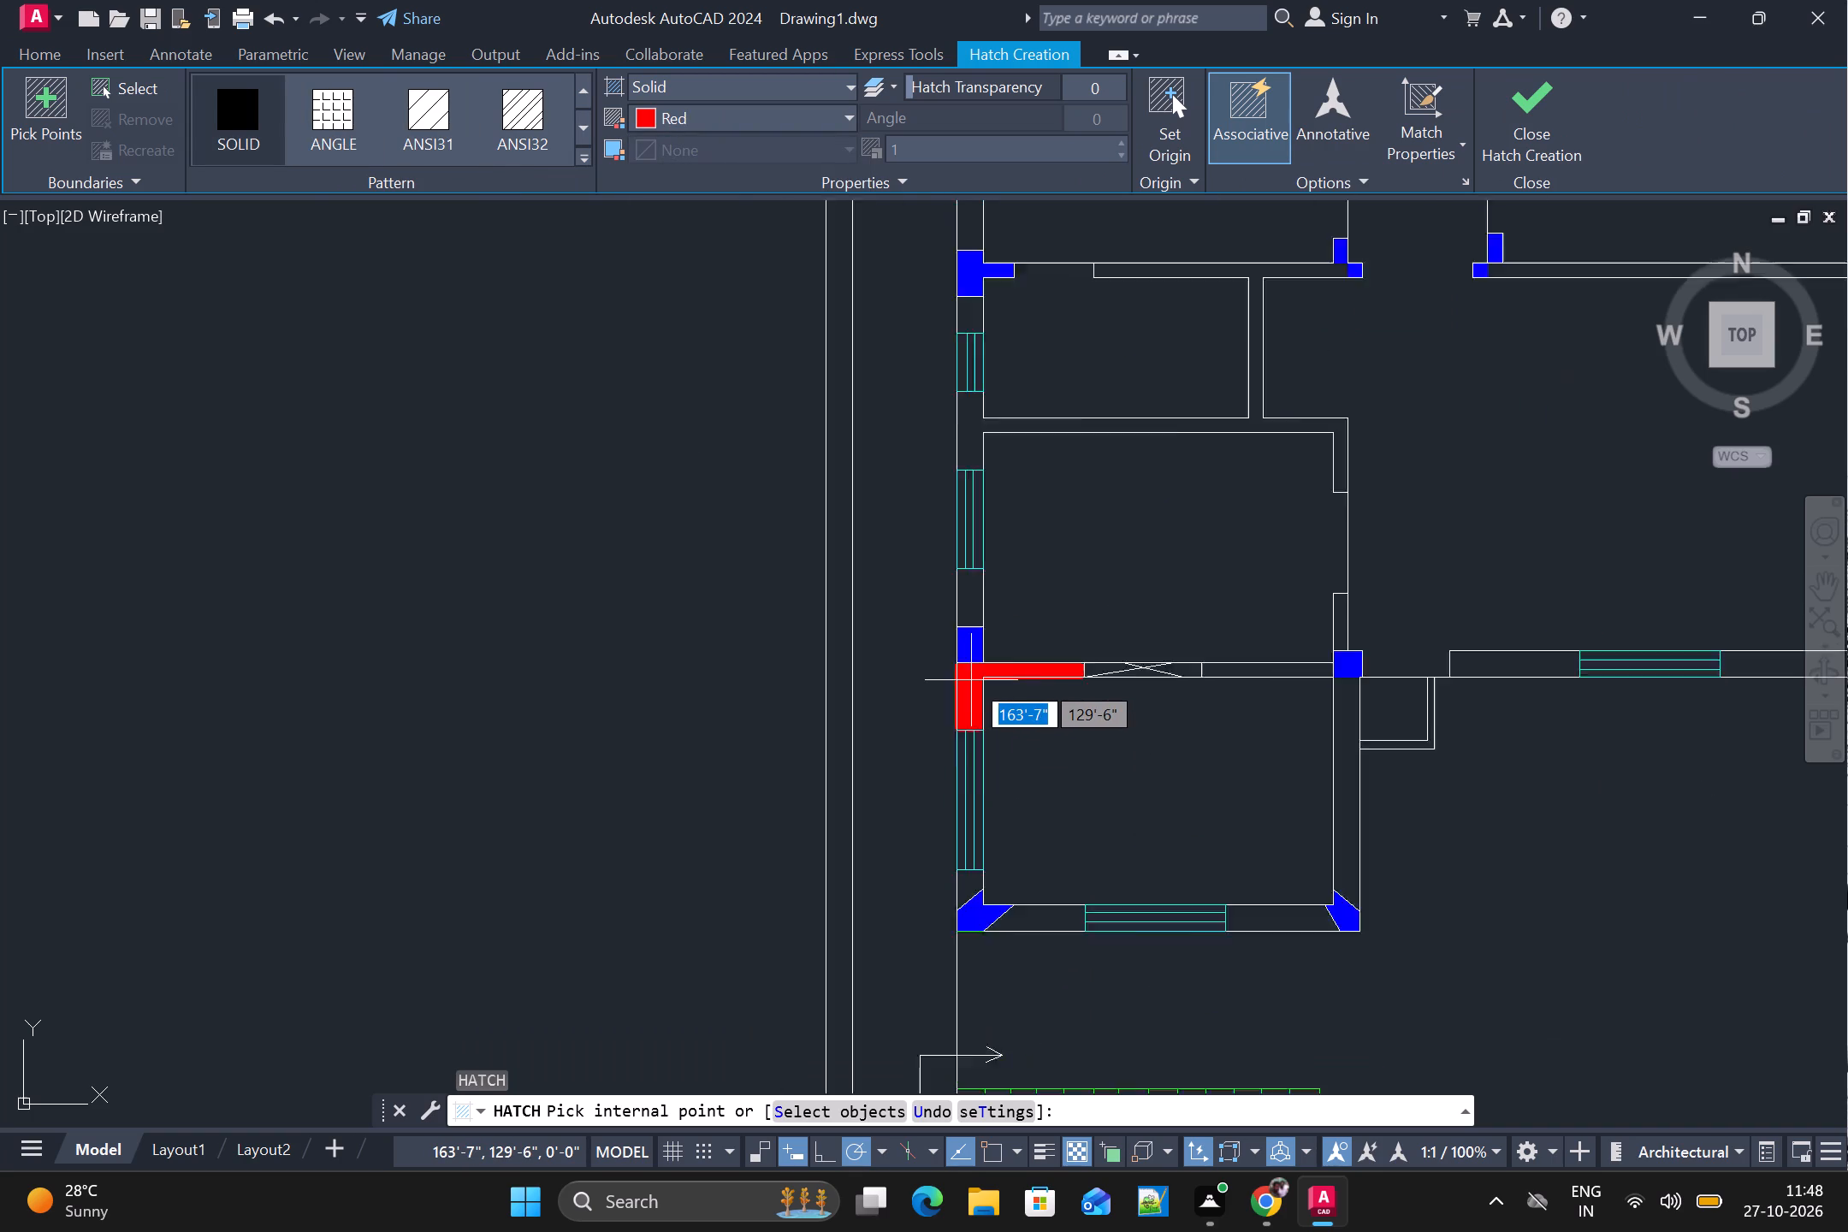
pyautogui.keyDown('alt'); pyautogui.scroll(-2, 971, 680); pyautogui.keyUp('alt')
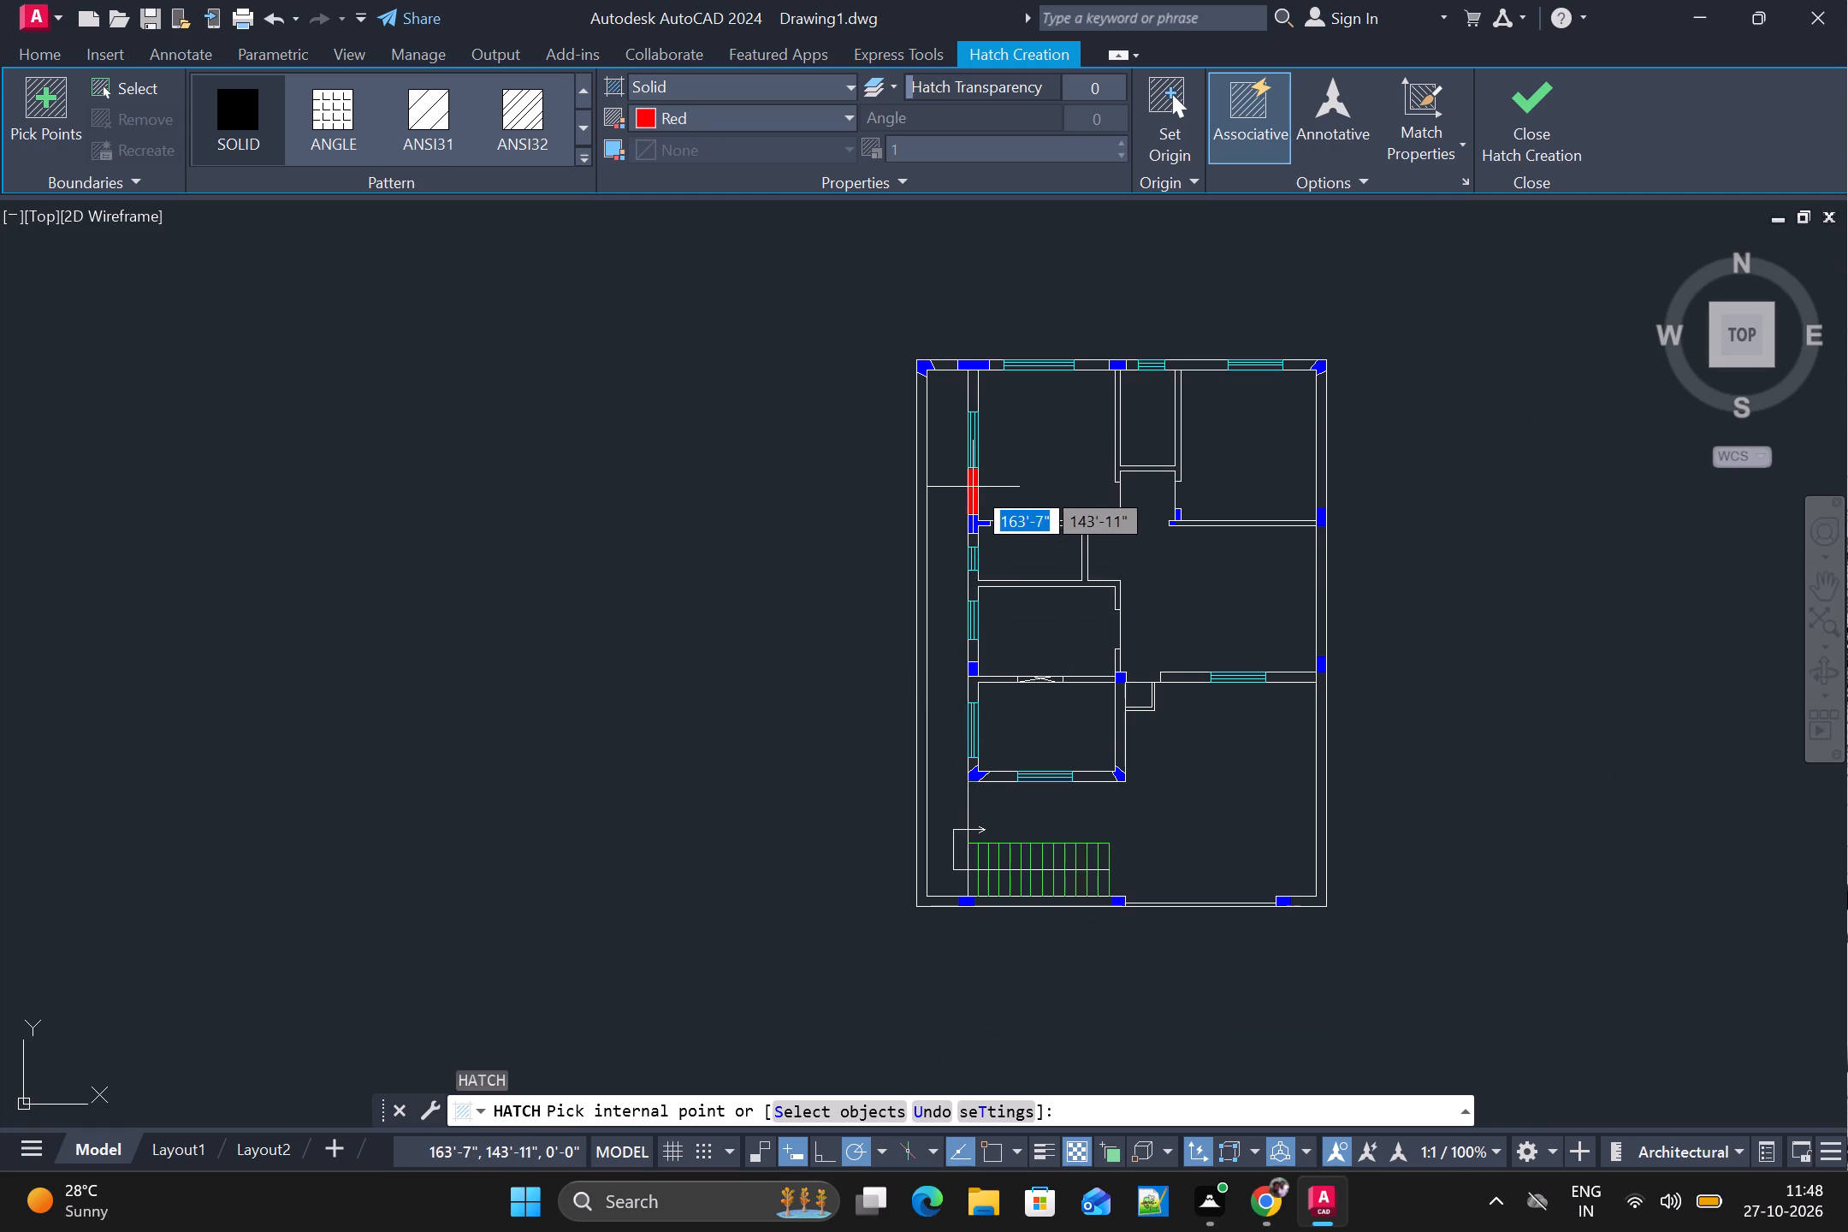
pyautogui.keyDown('alt'); pyautogui.click(973, 487); pyautogui.keyUp('alt')
pyautogui.keyDown('alt'); pyautogui.scroll(3, 986, 533); pyautogui.keyUp('alt')
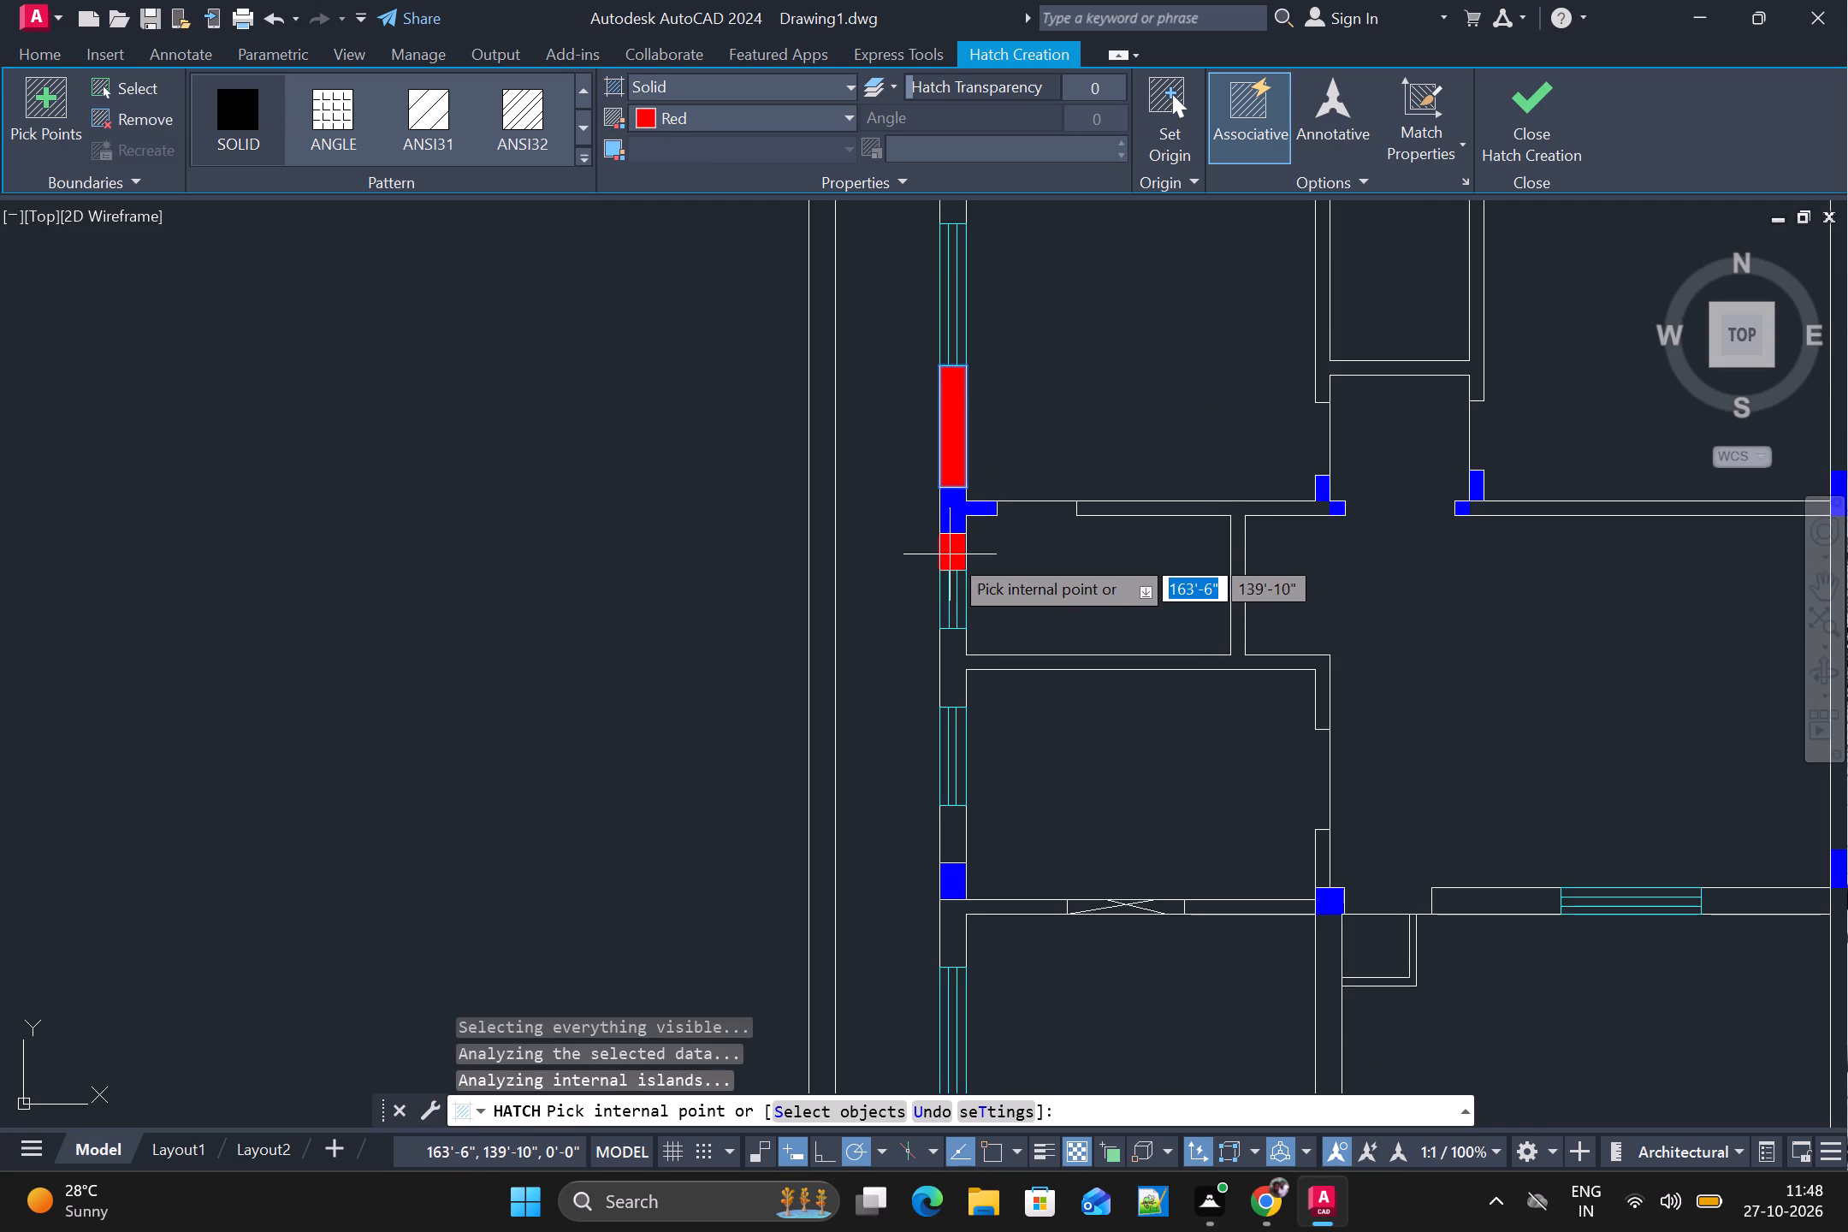
pyautogui.keyDown('alt'); pyautogui.click(950, 554); pyautogui.keyUp('alt')
pyautogui.keyDown('alt'); pyautogui.click(957, 666); pyautogui.keyUp('alt')
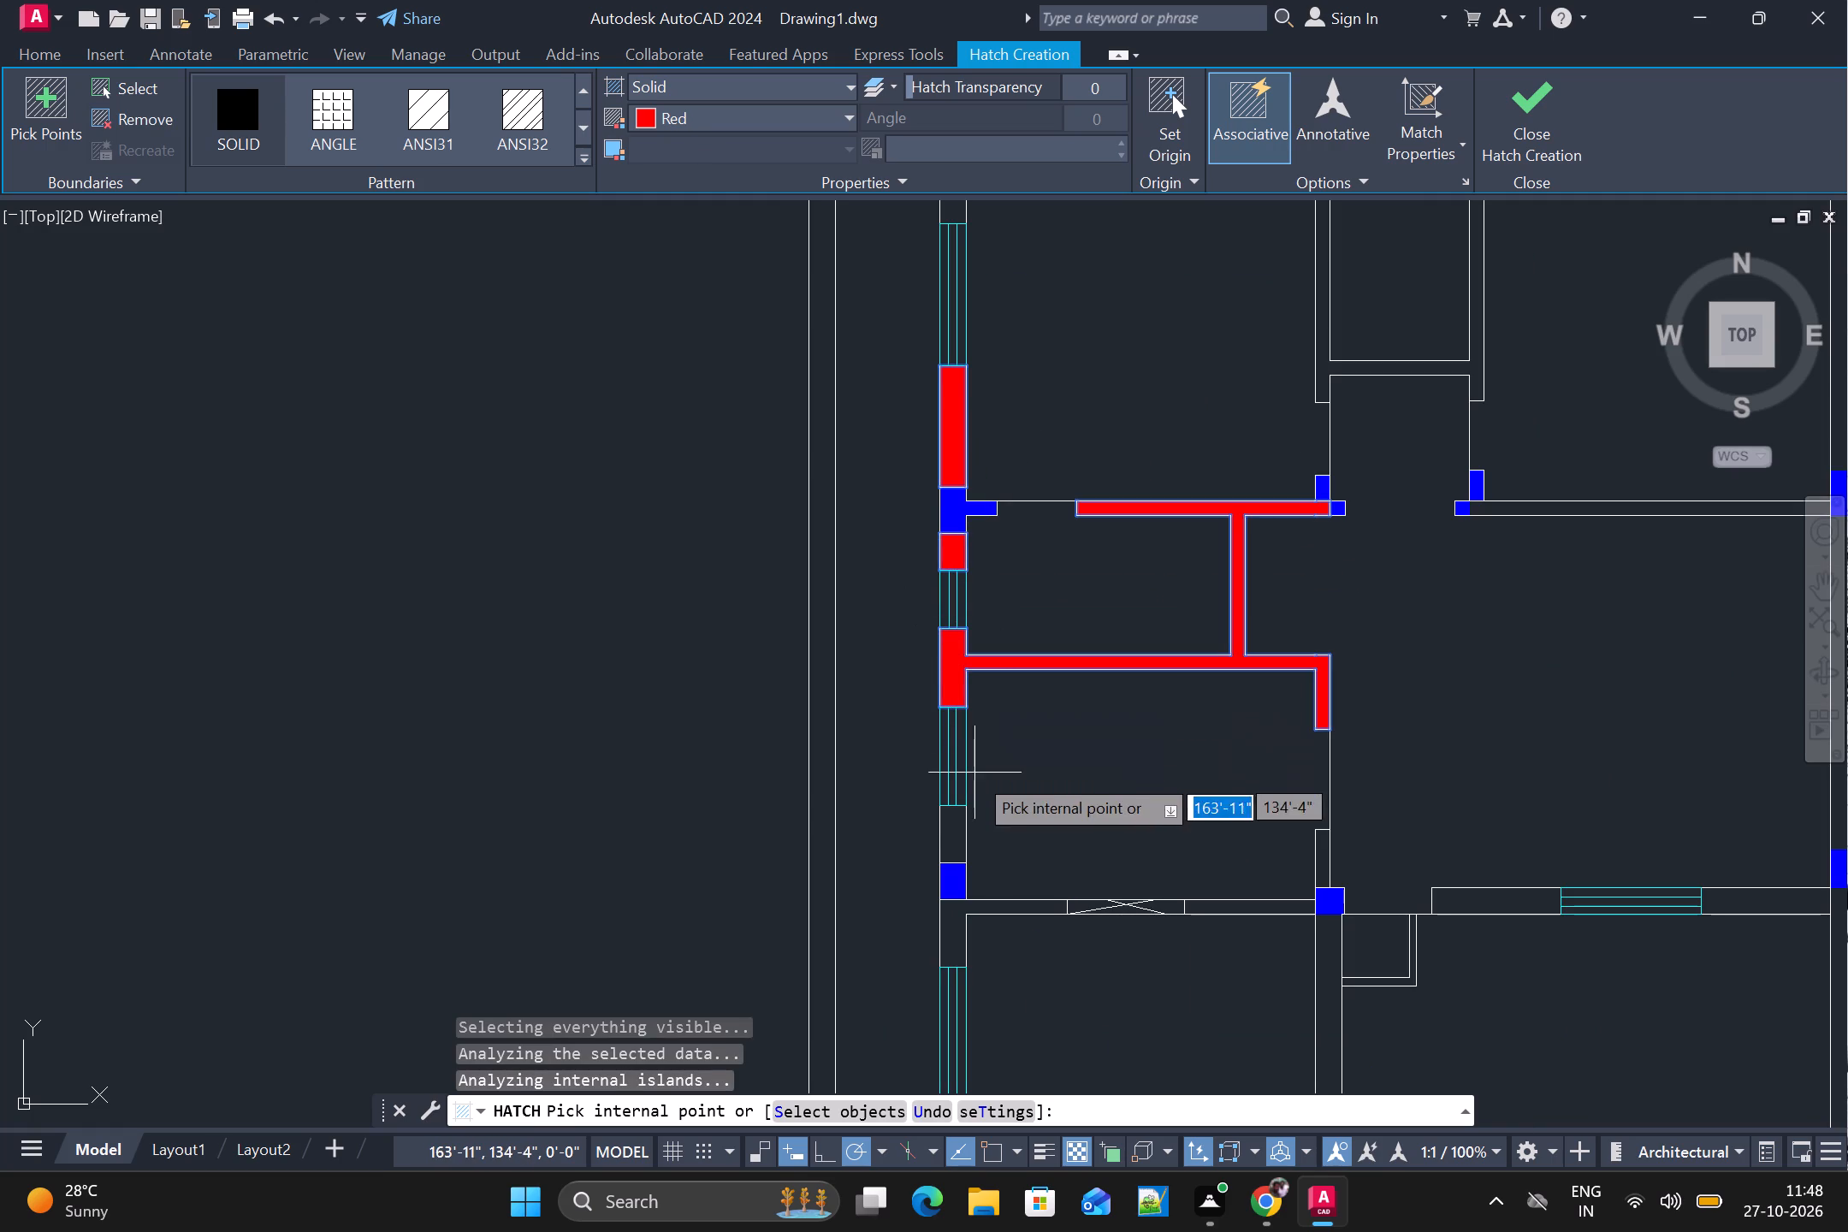
# Add red fill to the inner west wall pieces by the lower column, both partition stretches beside the crossed opening, and the door stub.
pyautogui.keyDown('alt'); pyautogui.click(962, 840); pyautogui.keyUp('alt')
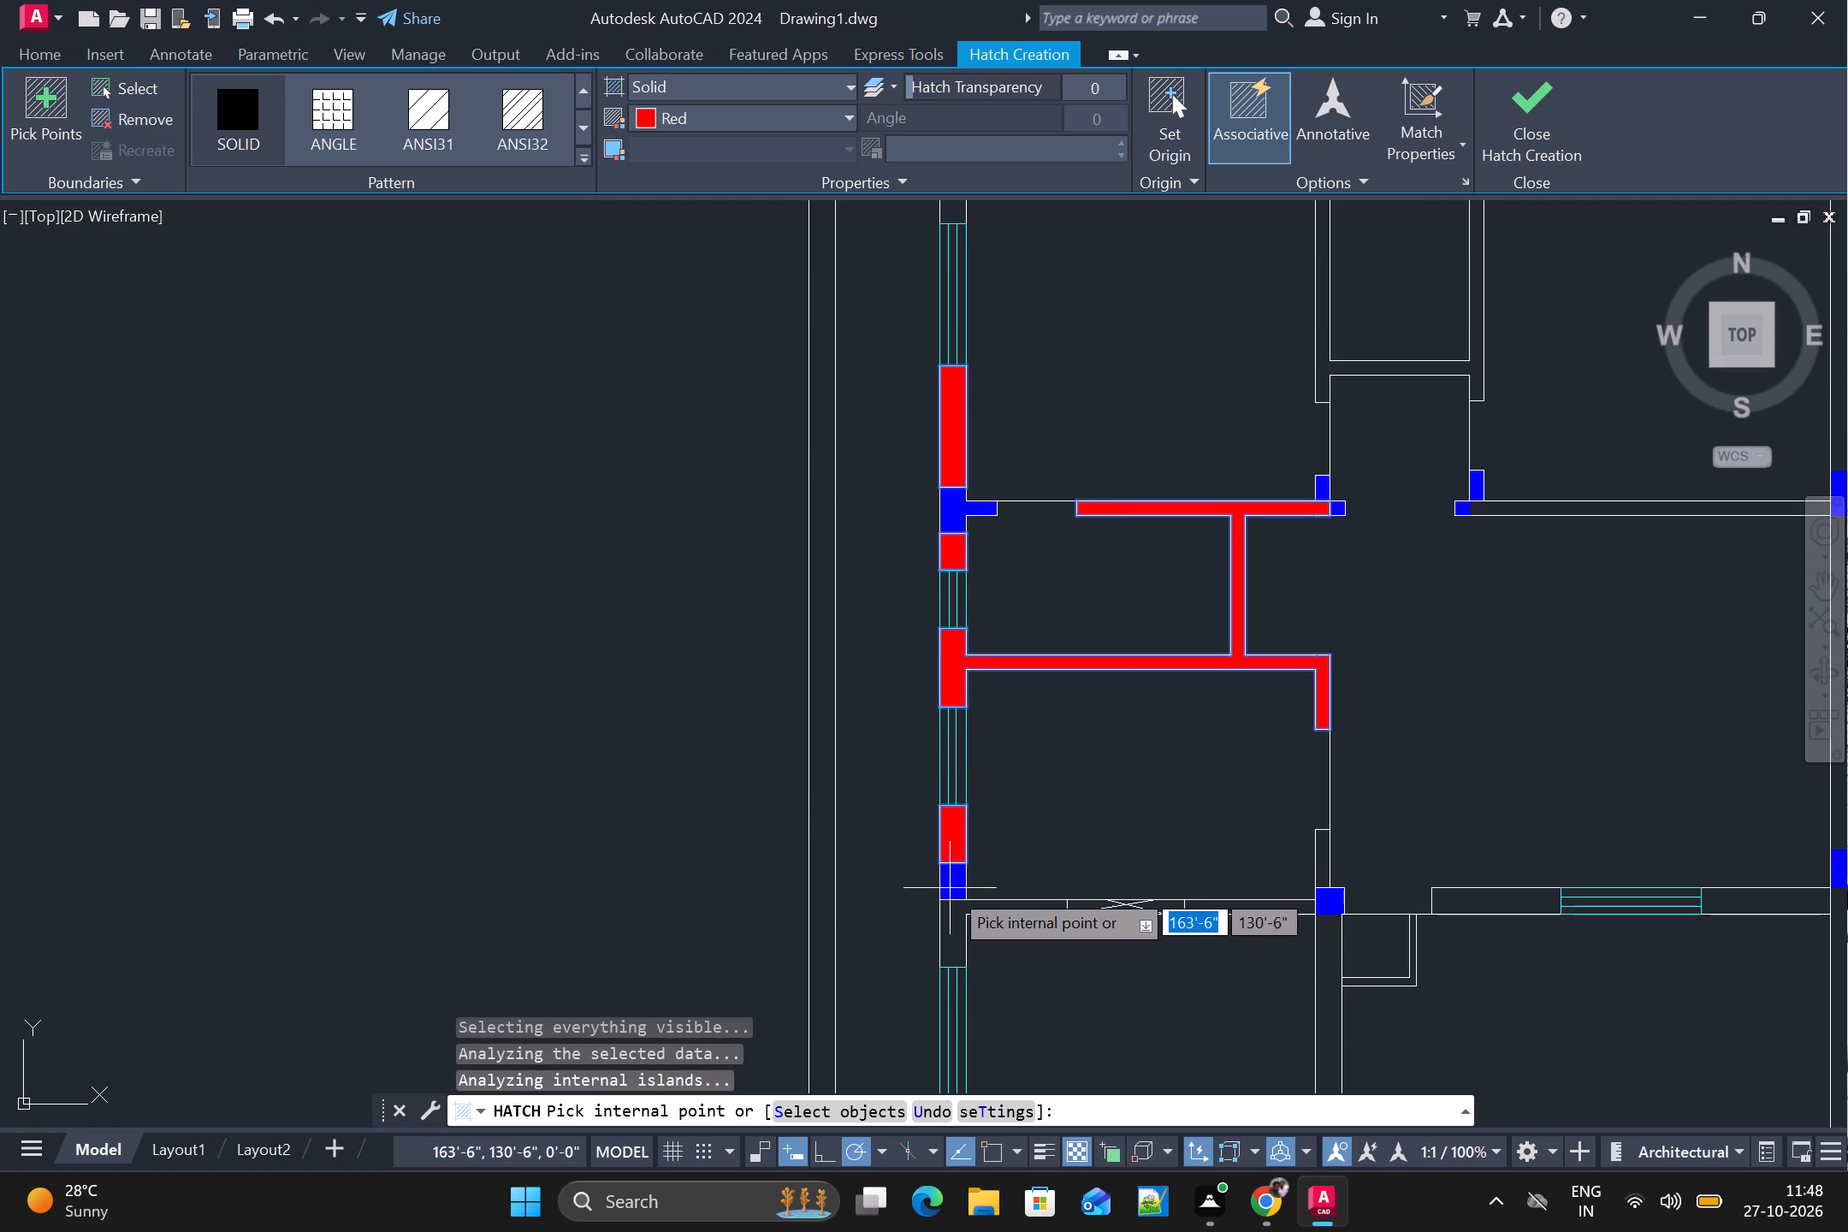
pyautogui.keyDown('alt'); pyautogui.click(955, 927); pyautogui.keyUp('alt')
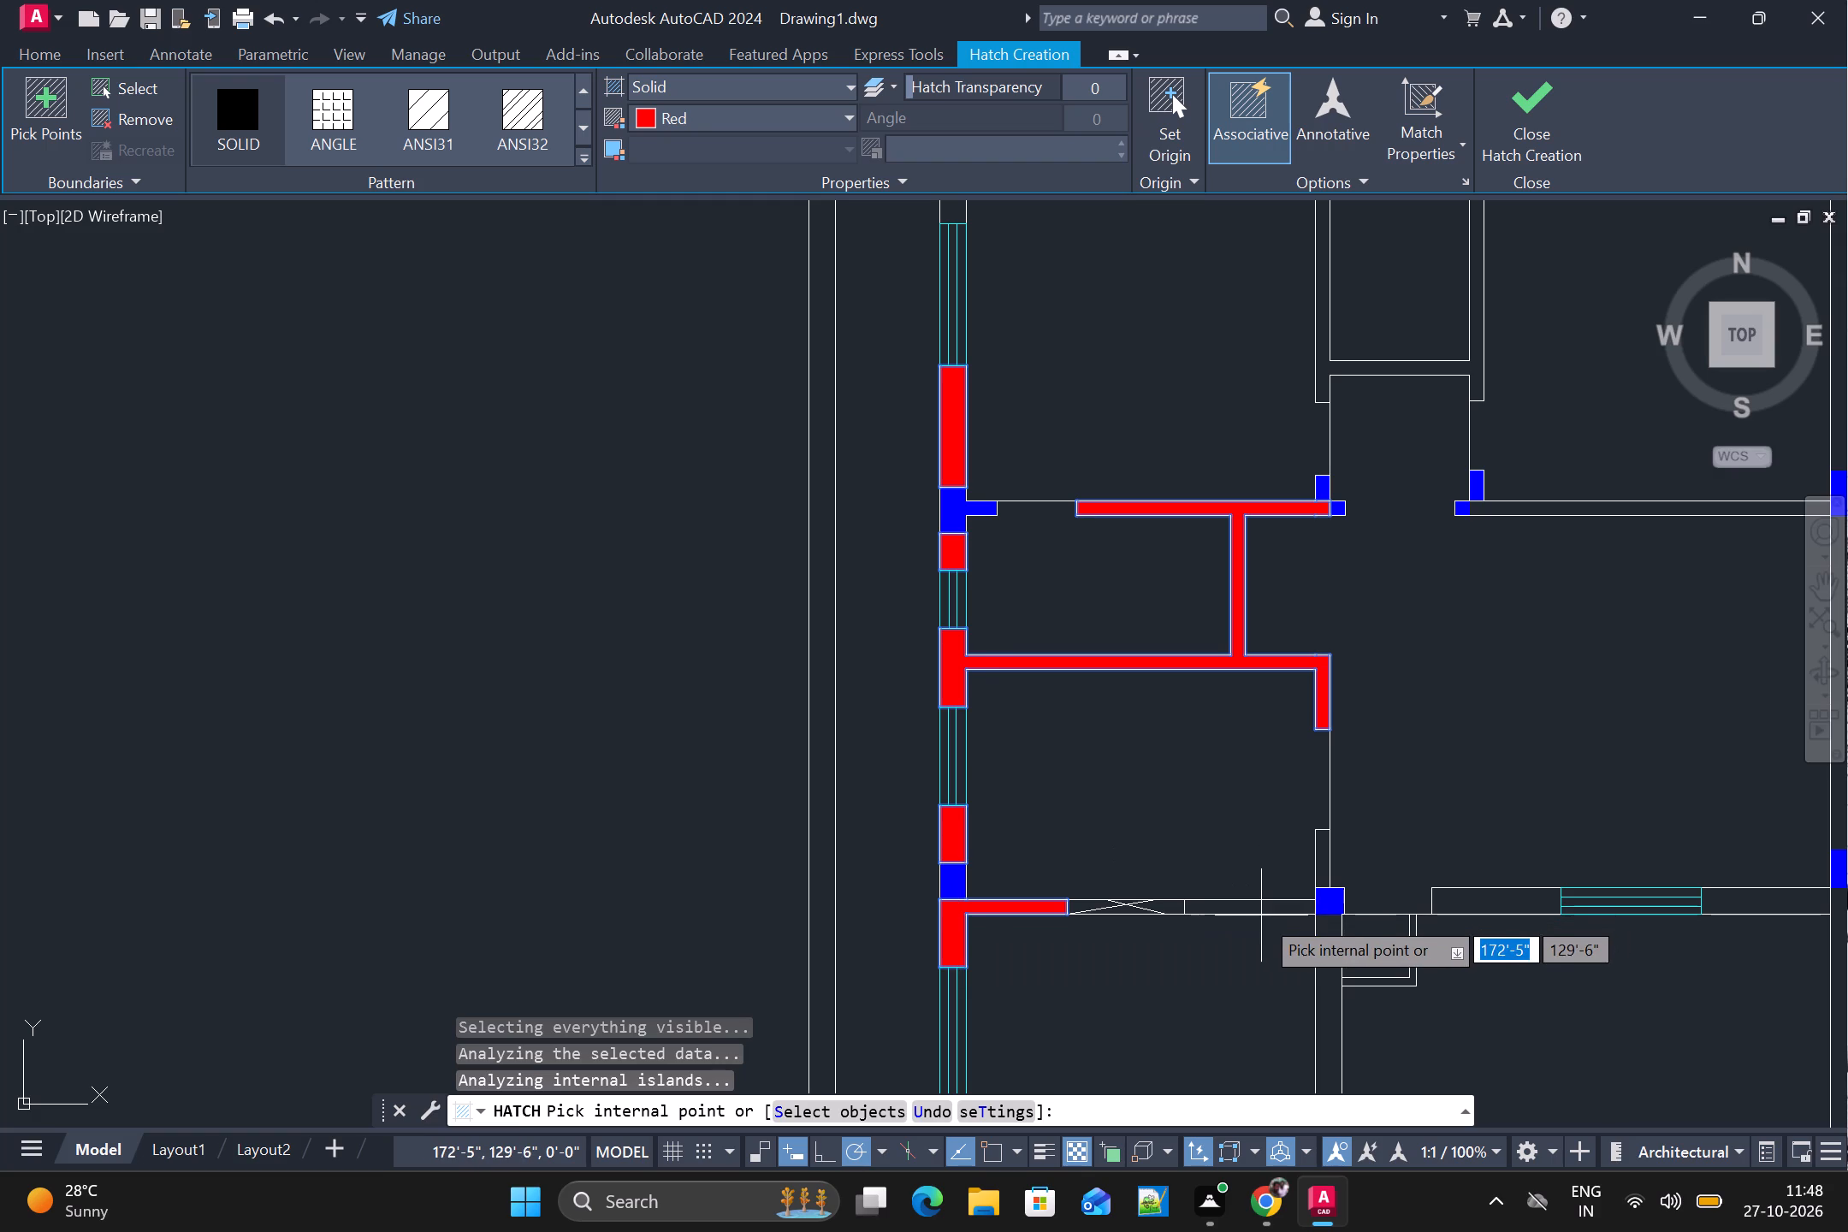
pyautogui.keyDown('alt'); pyautogui.click(1263, 911); pyautogui.keyUp('alt')
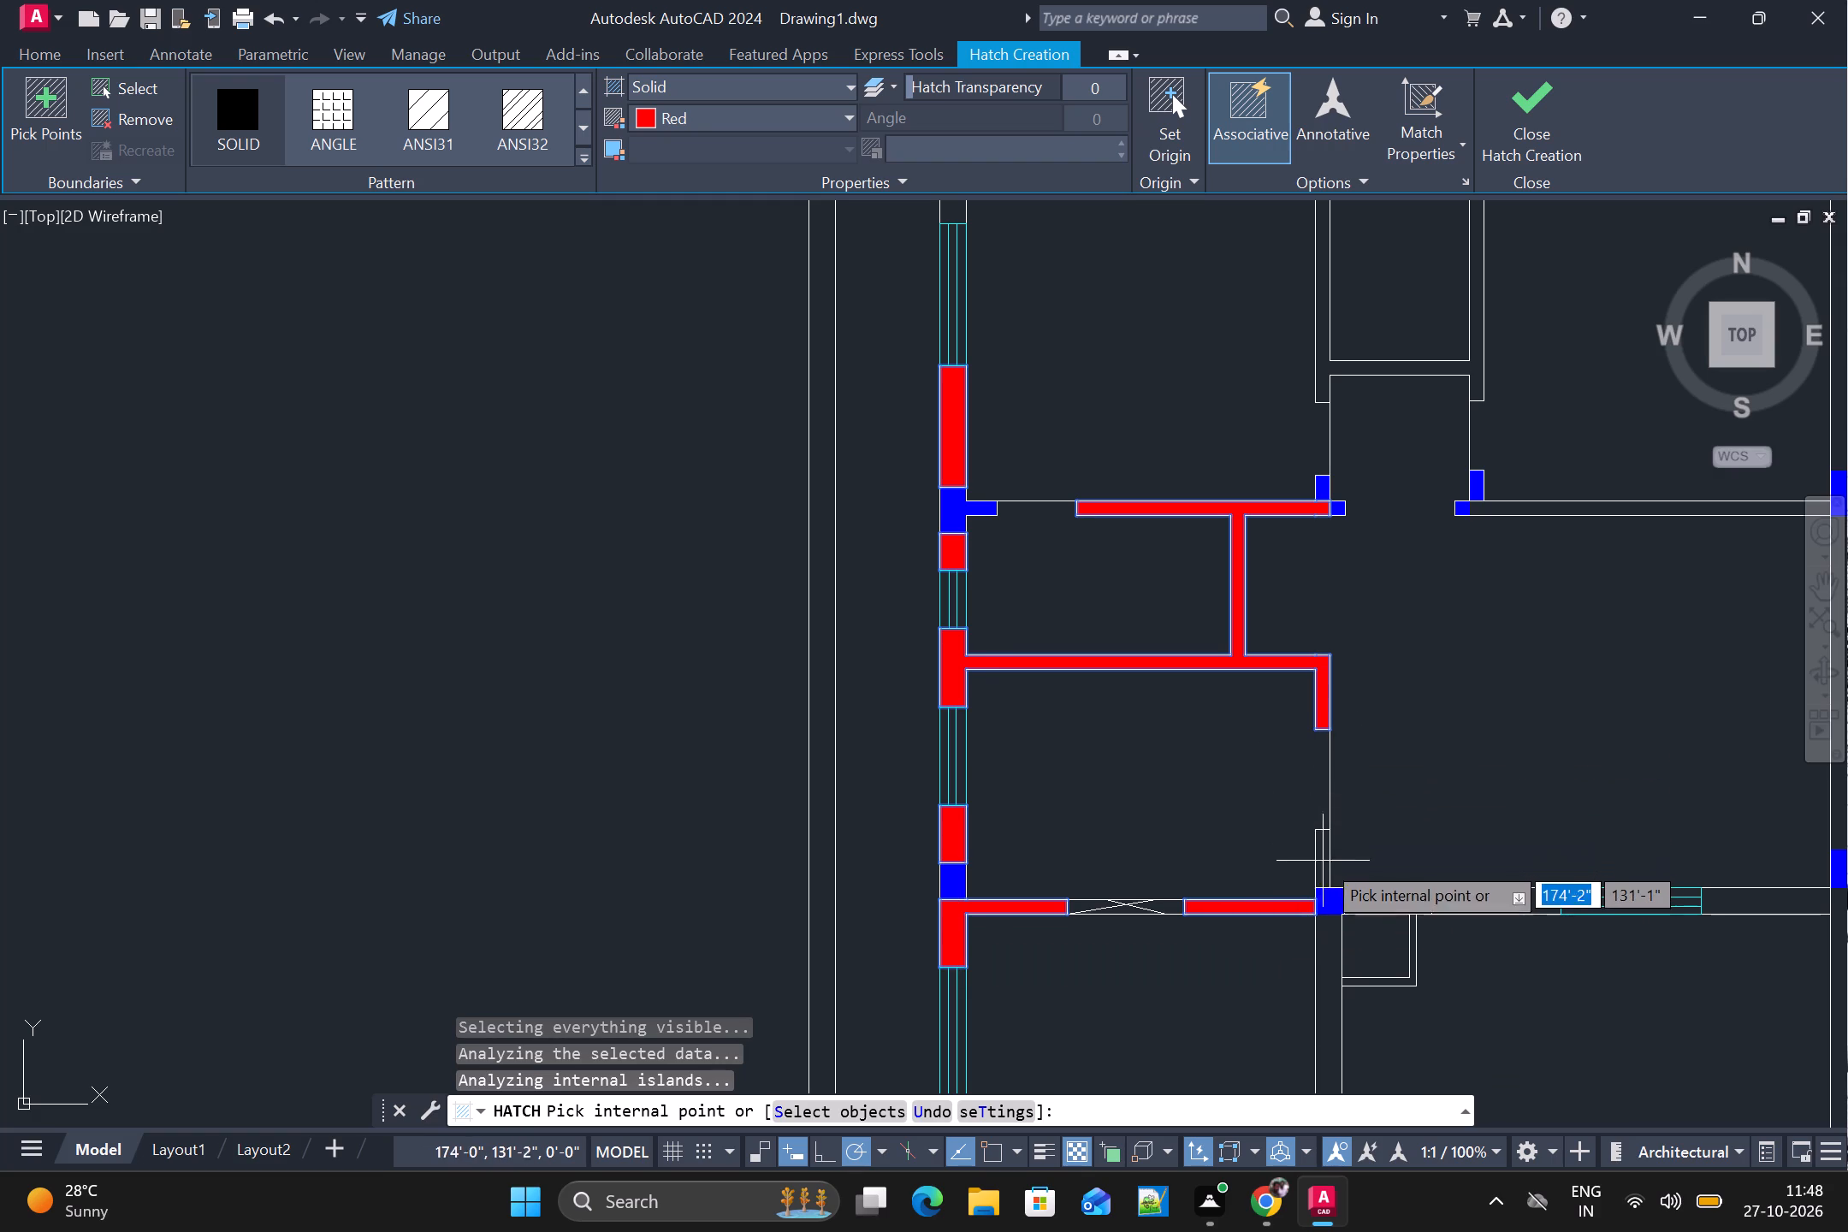
pyautogui.keyDown('alt'); pyautogui.click(1328, 858); pyautogui.keyUp('alt')
pyautogui.keyDown('alt'); pyautogui.scroll(-3, 1371, 871); pyautogui.keyUp('alt')
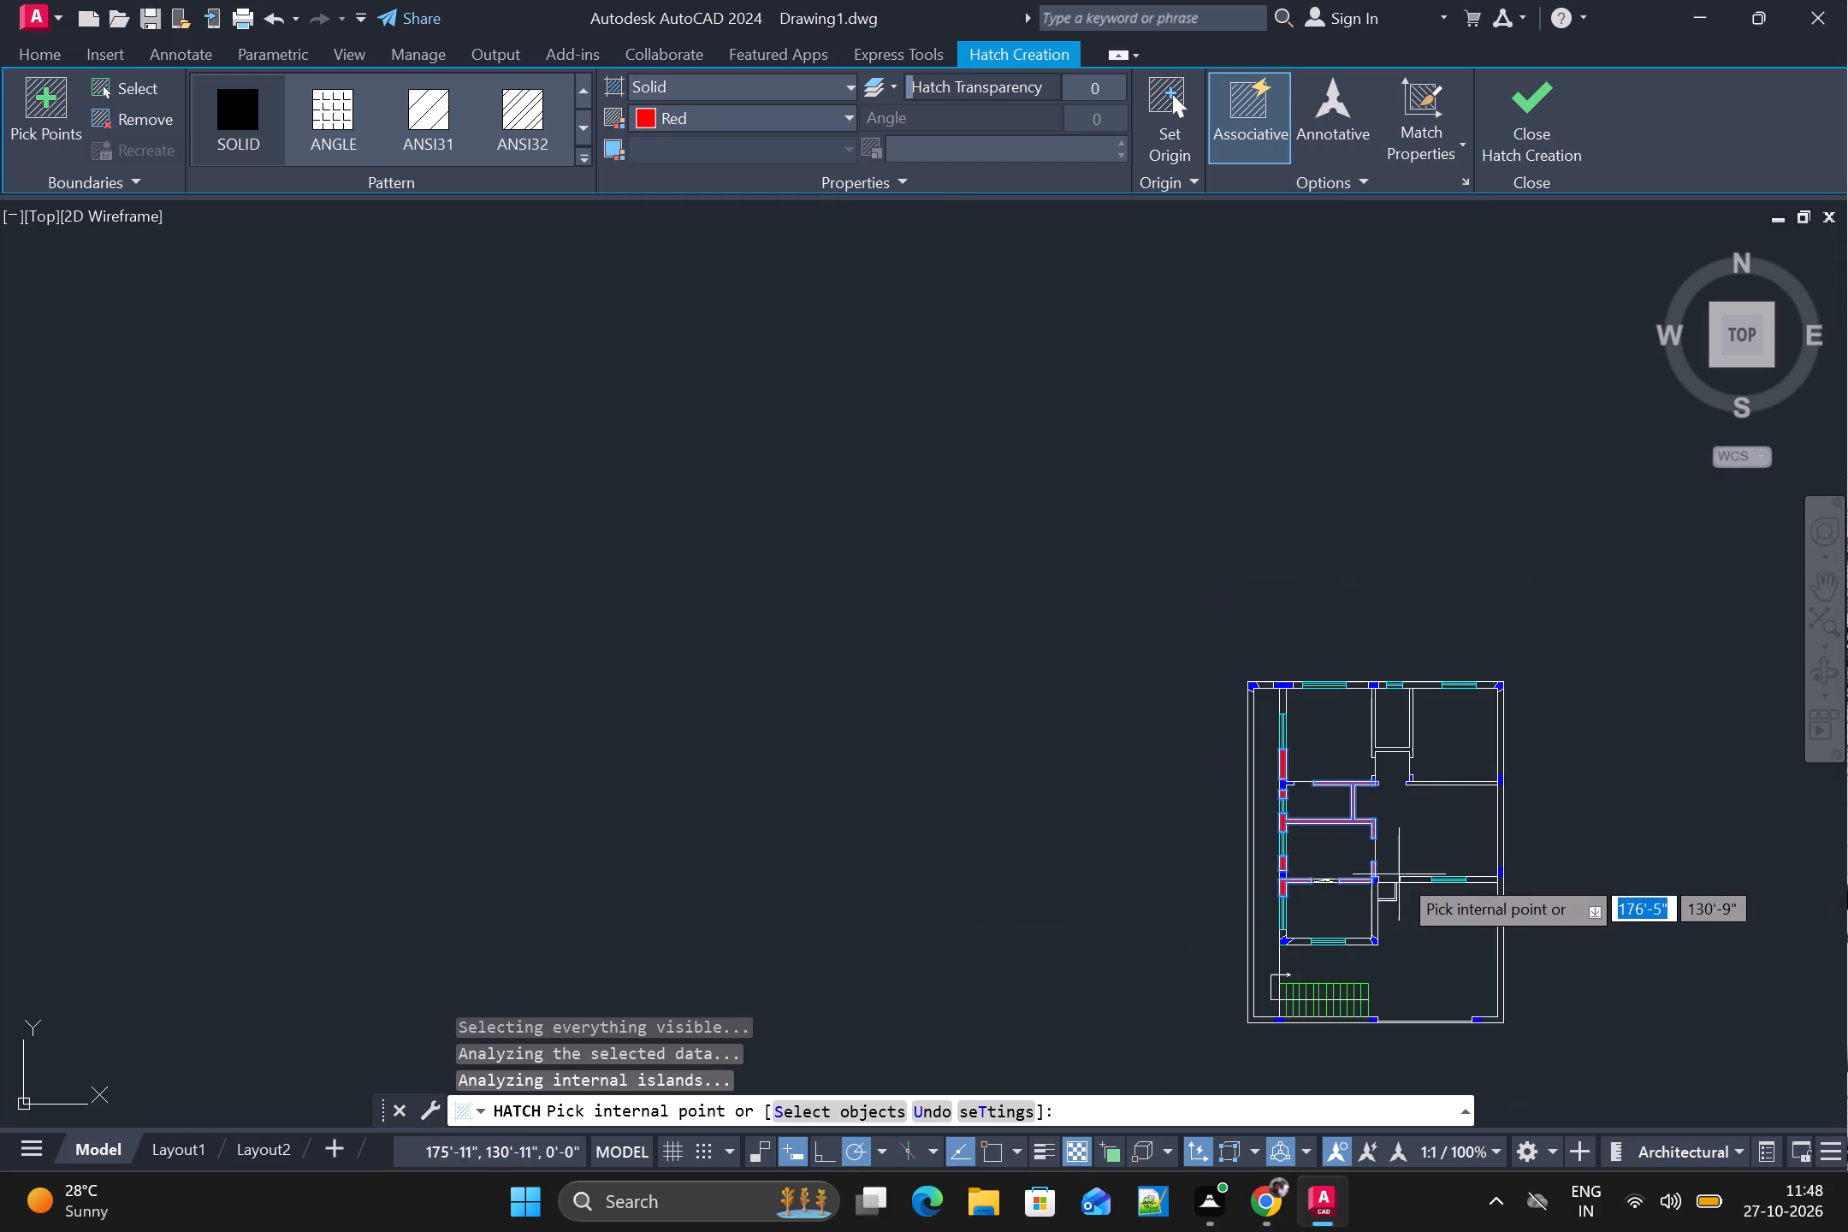
# Fill the southernmost room's east wall, both south wall pieces beside the window, and the southwest stub in red.
pyautogui.keyDown('alt'); pyautogui.scroll(3, 1401, 903); pyautogui.keyUp('alt')
pyautogui.keyDown('alt'); pyautogui.moveTo(1405, 922); pyautogui.dragTo(1317, 830, button='middle'); pyautogui.keyUp('alt')
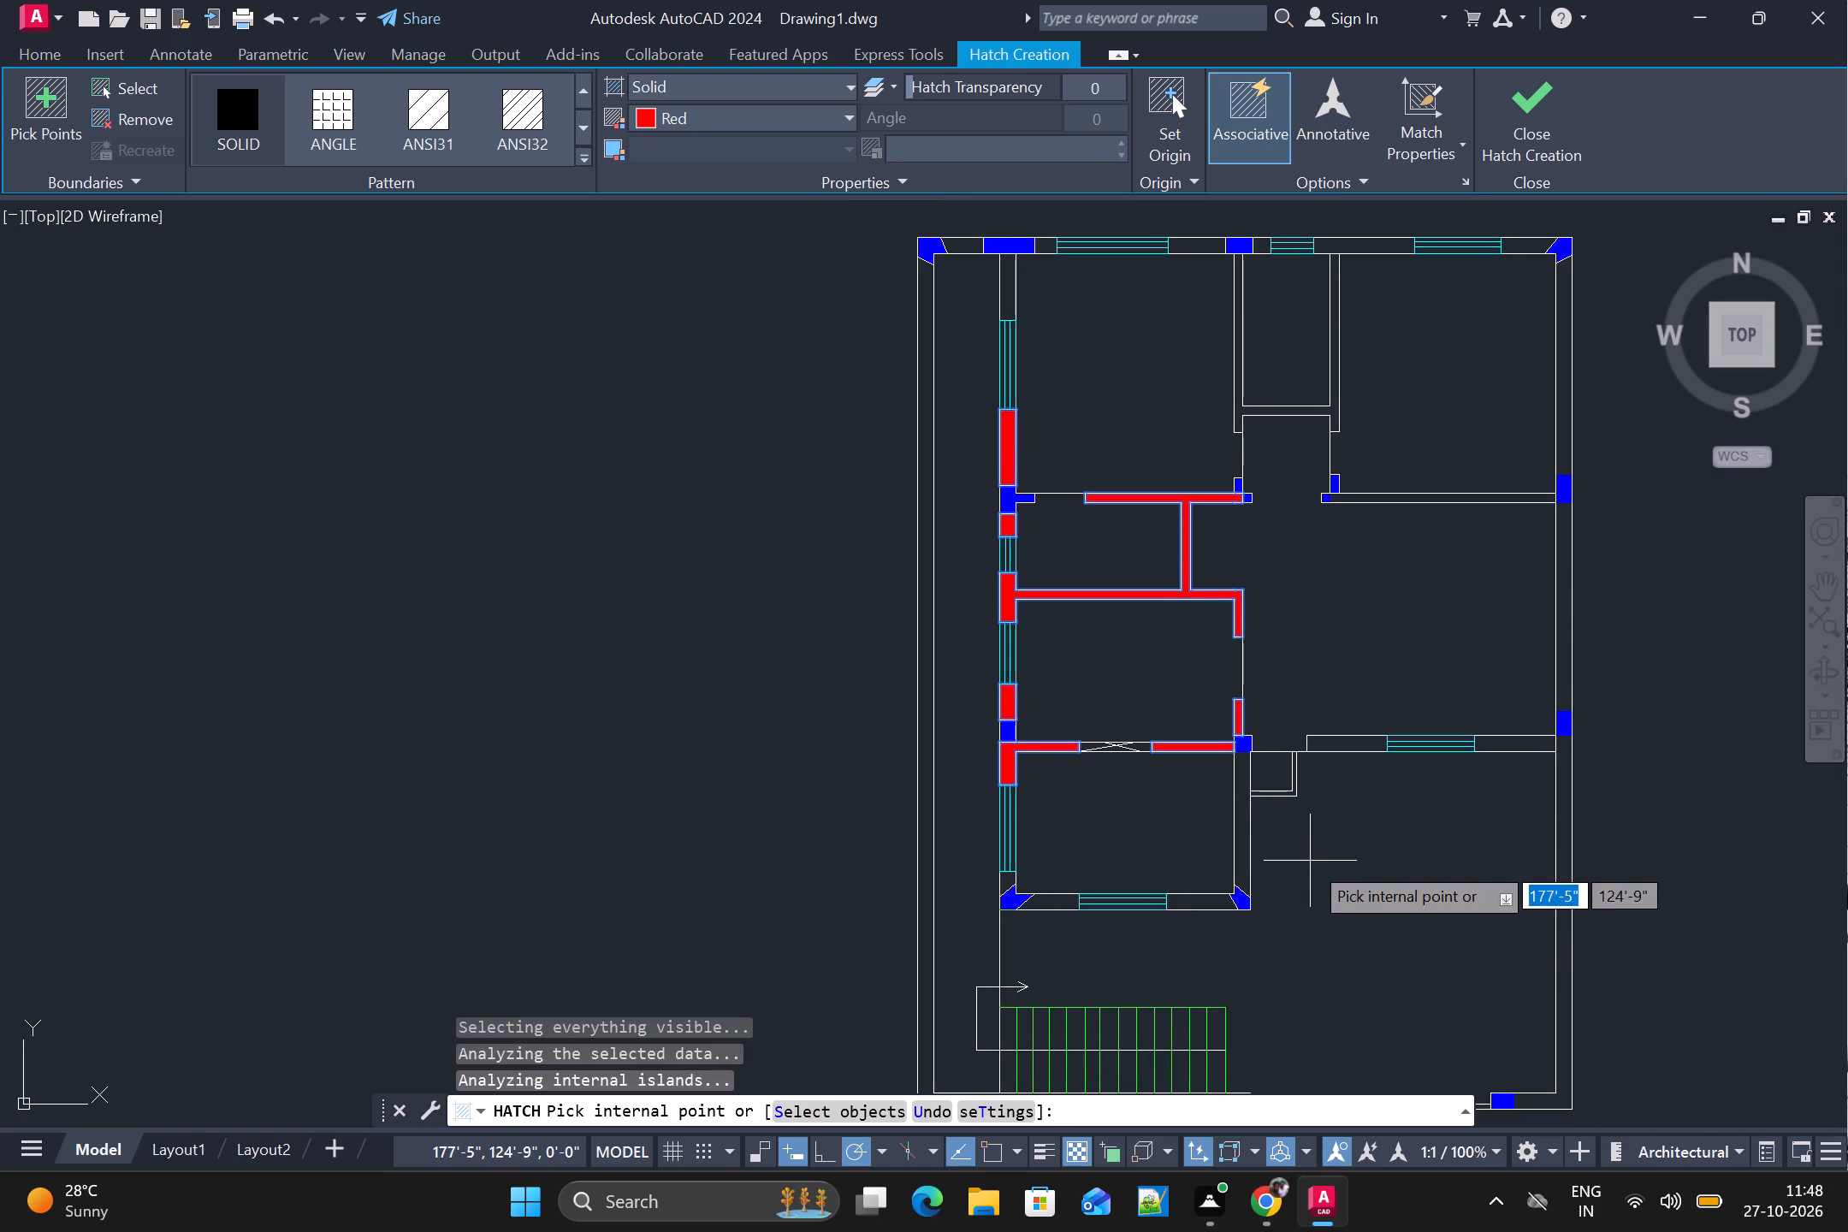
pyautogui.keyDown('alt'); pyautogui.scroll(2, 1267, 889); pyautogui.keyUp('alt')
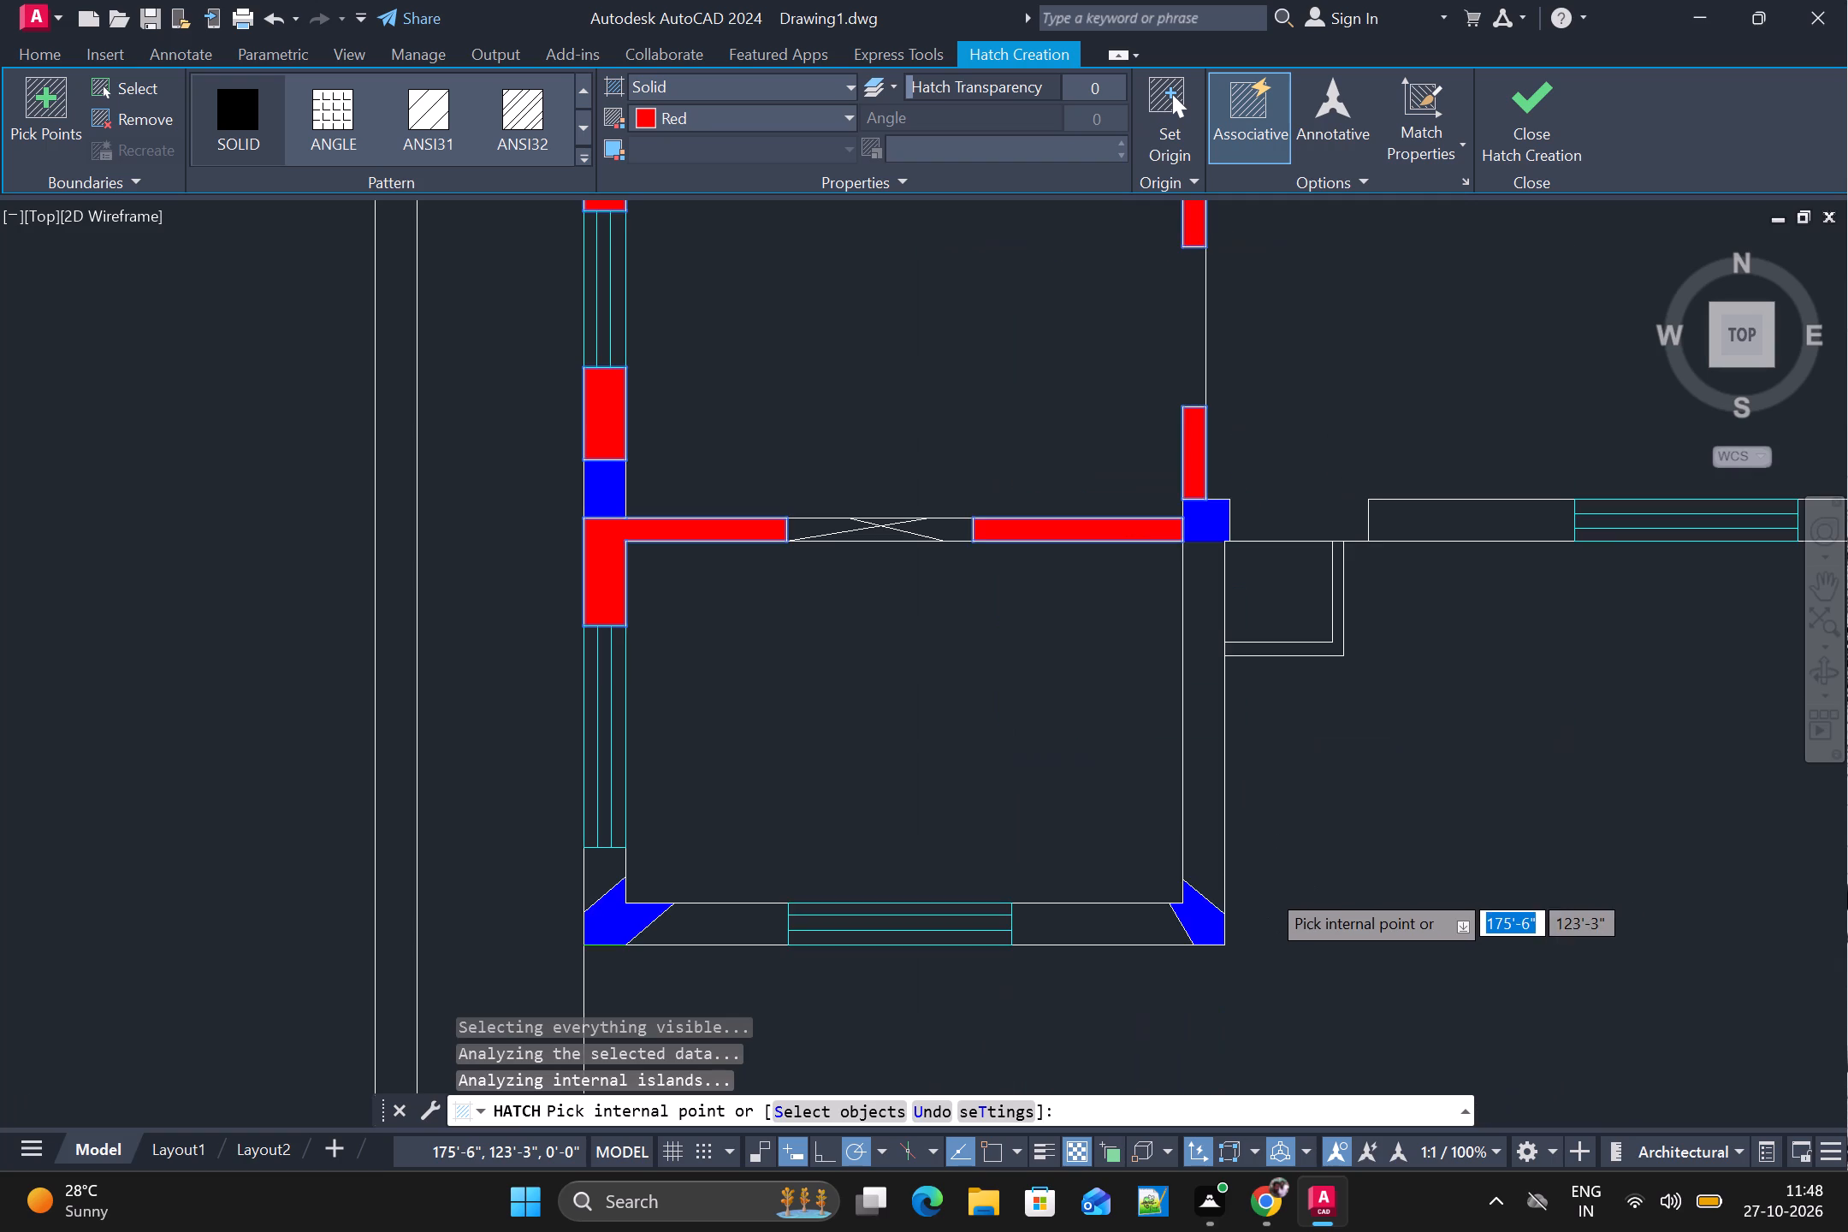
pyautogui.keyDown('alt'); pyautogui.click(1207, 740); pyautogui.keyUp('alt')
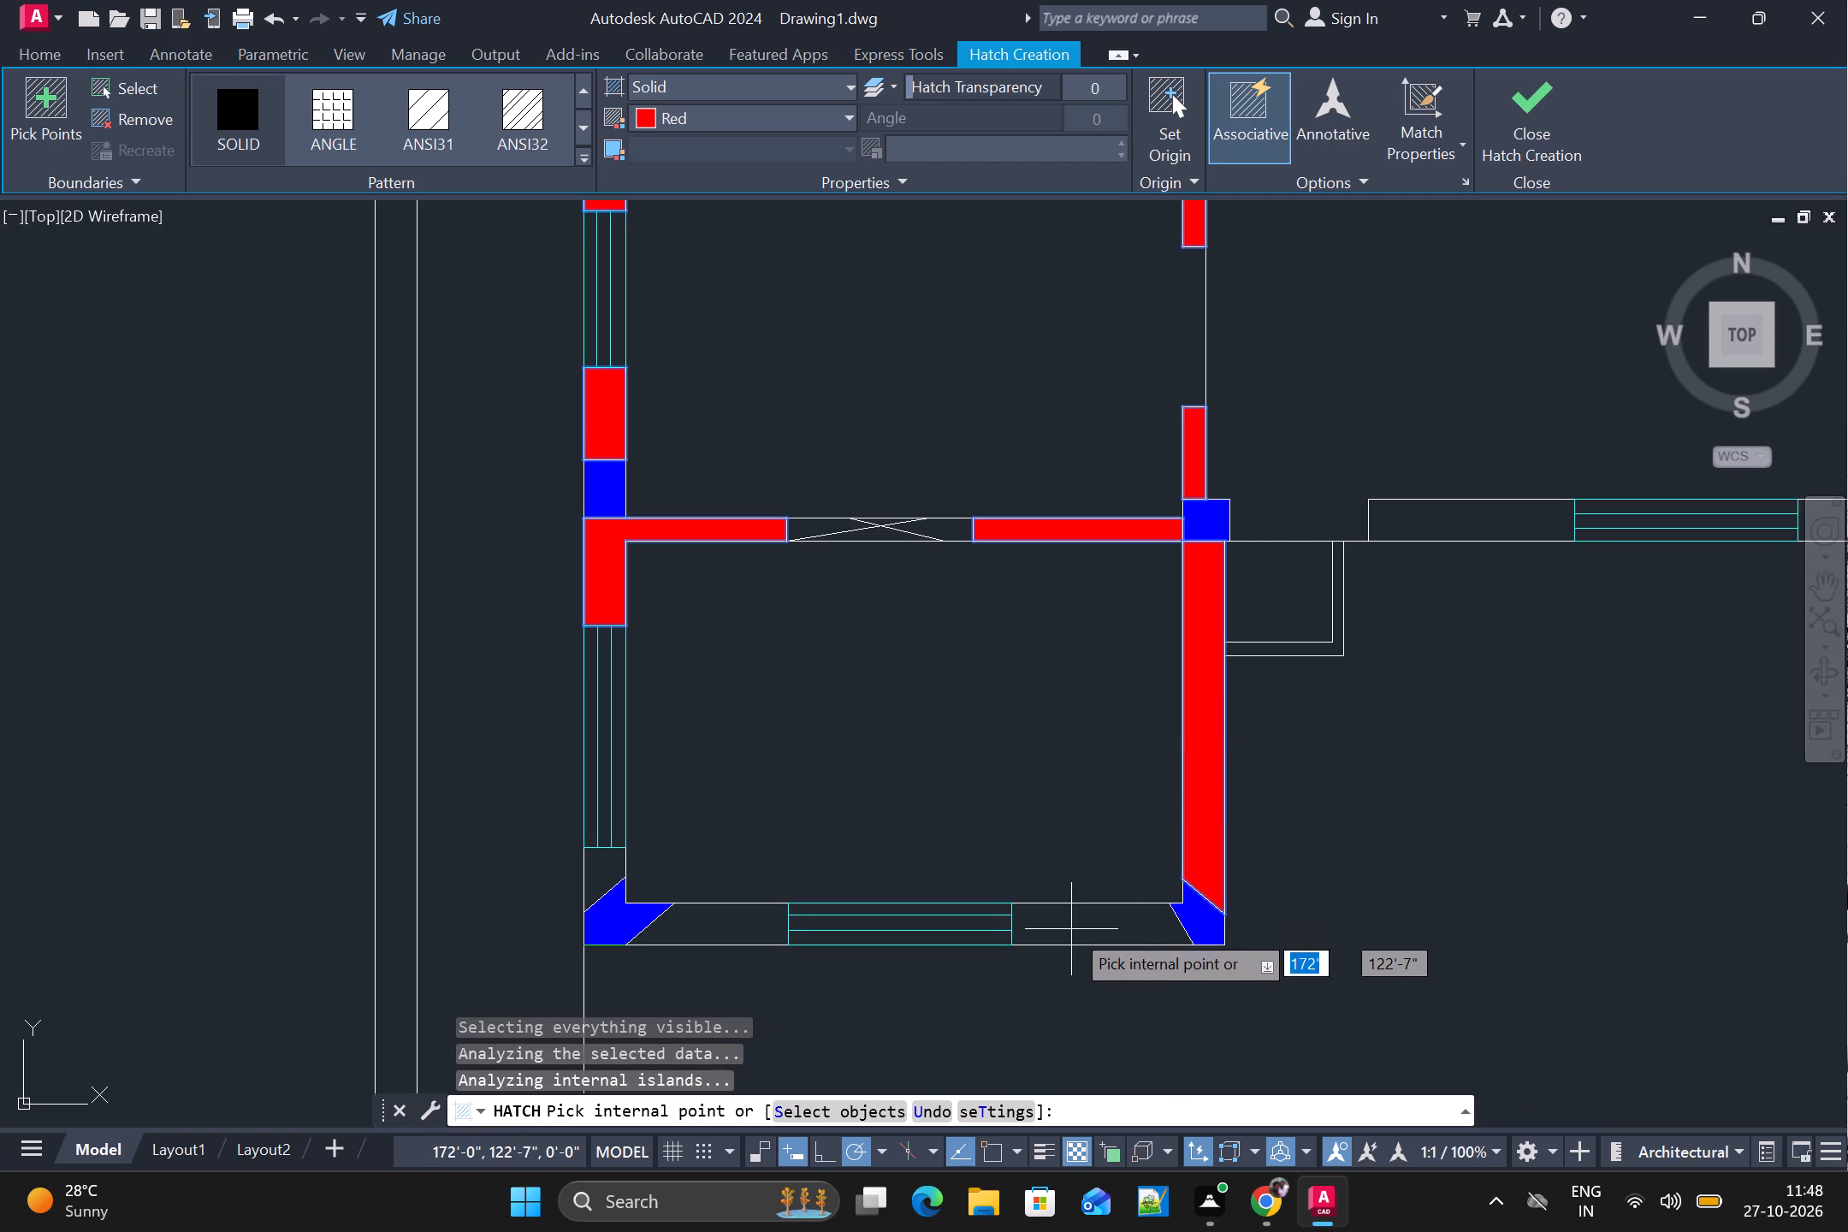
pyautogui.keyDown('alt'); pyautogui.click(1071, 930); pyautogui.keyUp('alt')
pyautogui.keyDown('alt'); pyautogui.click(723, 931); pyautogui.keyUp('alt')
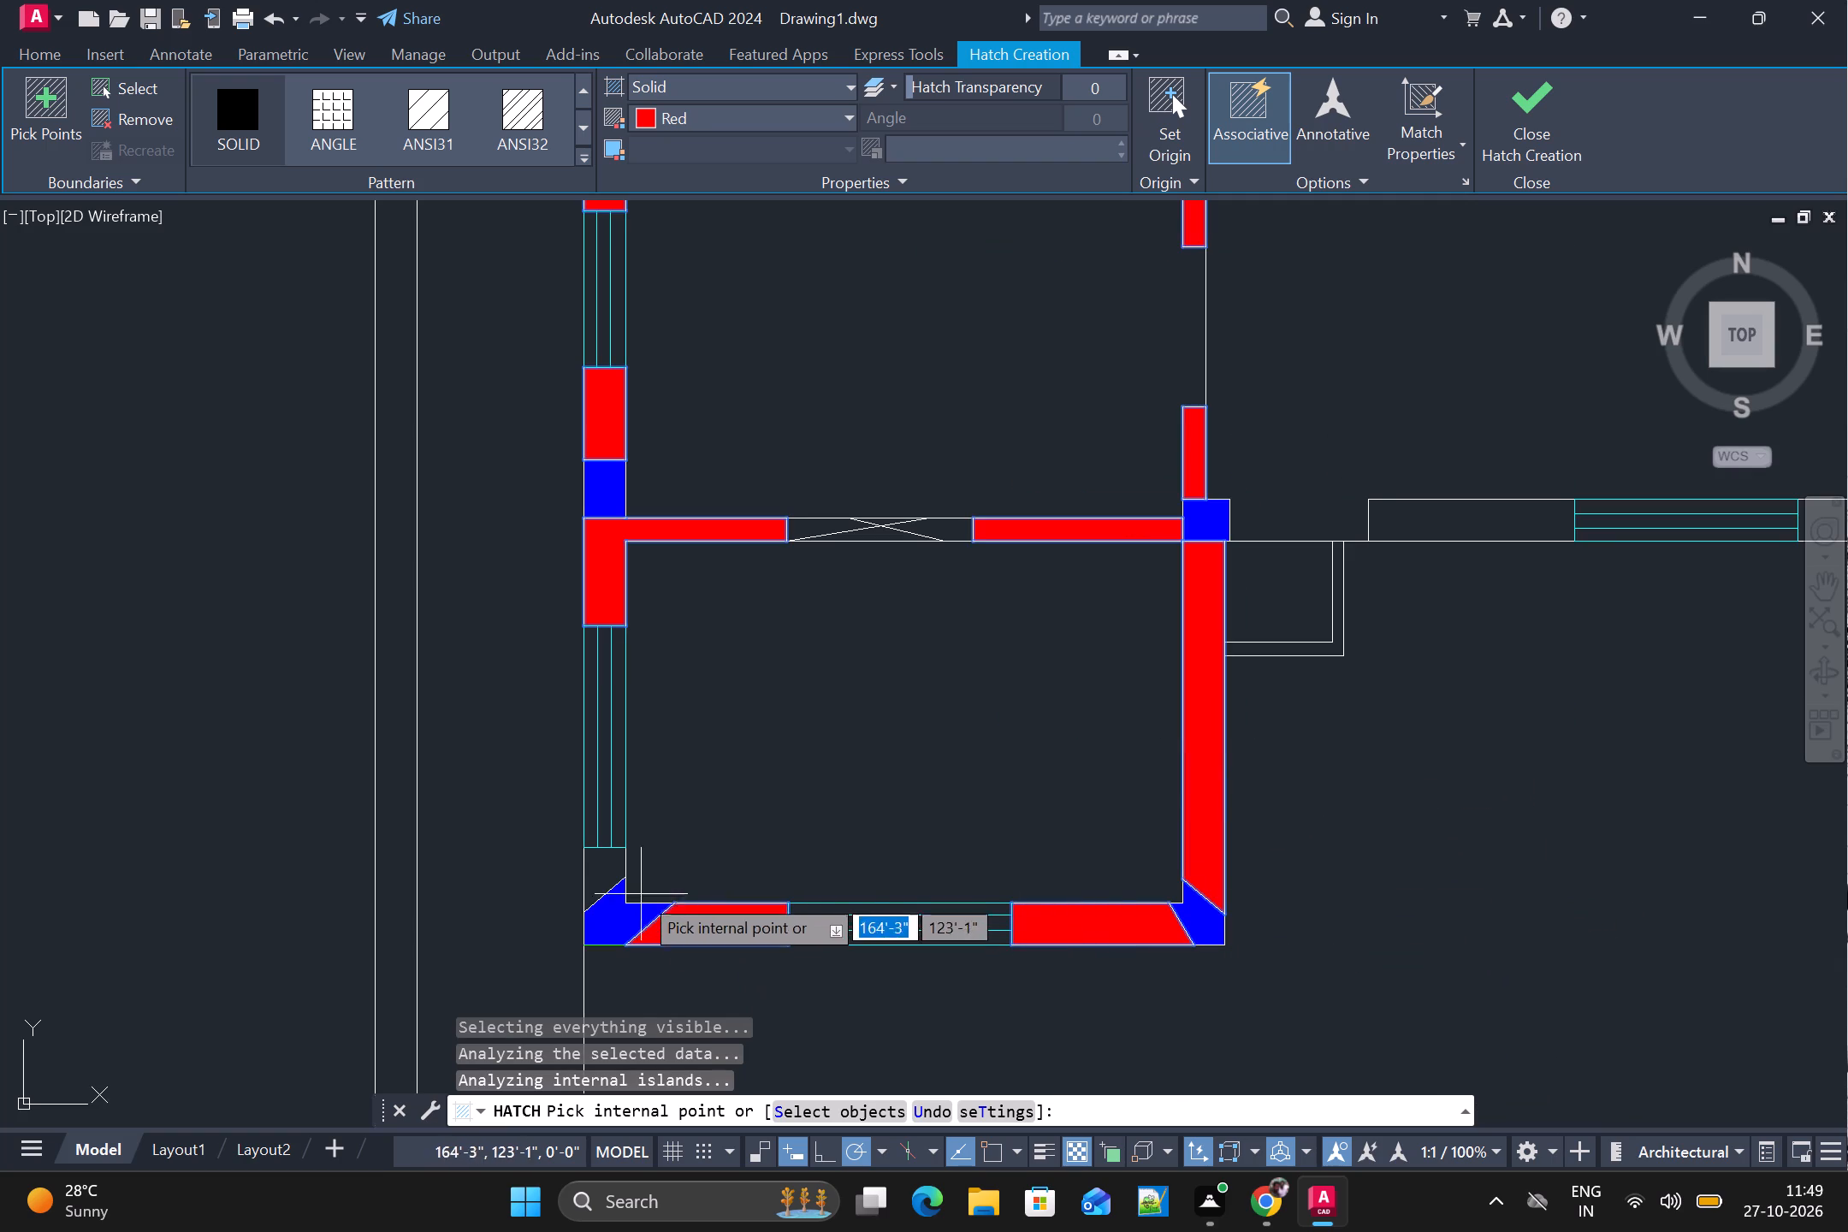
pyautogui.keyDown('alt'); pyautogui.click(607, 868); pyautogui.keyUp('alt')
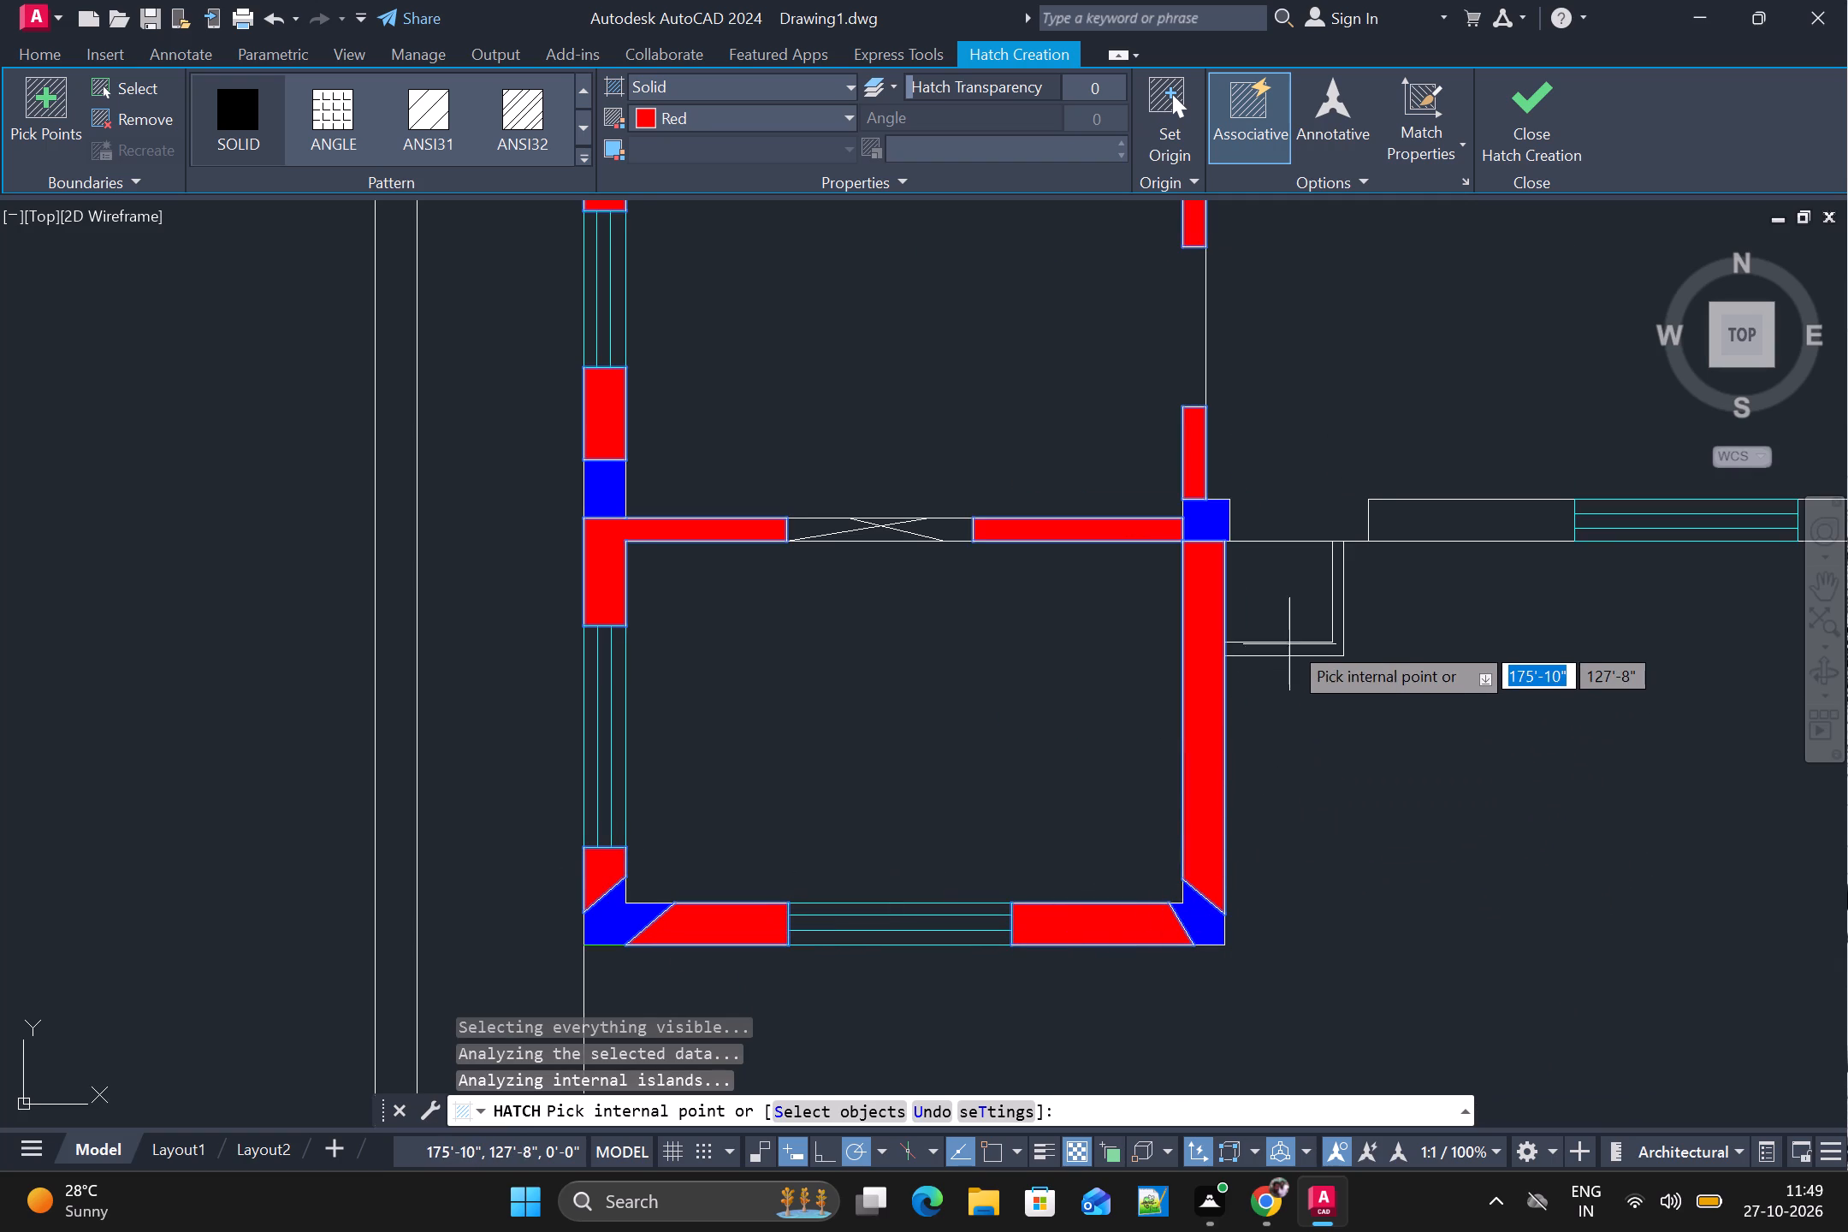
# Fill the small L-shaped enclosure wall and the hall's south wall pieces on both sides of its window in red.
pyautogui.keyDown('alt'); pyautogui.click(1291, 649); pyautogui.keyUp('alt')
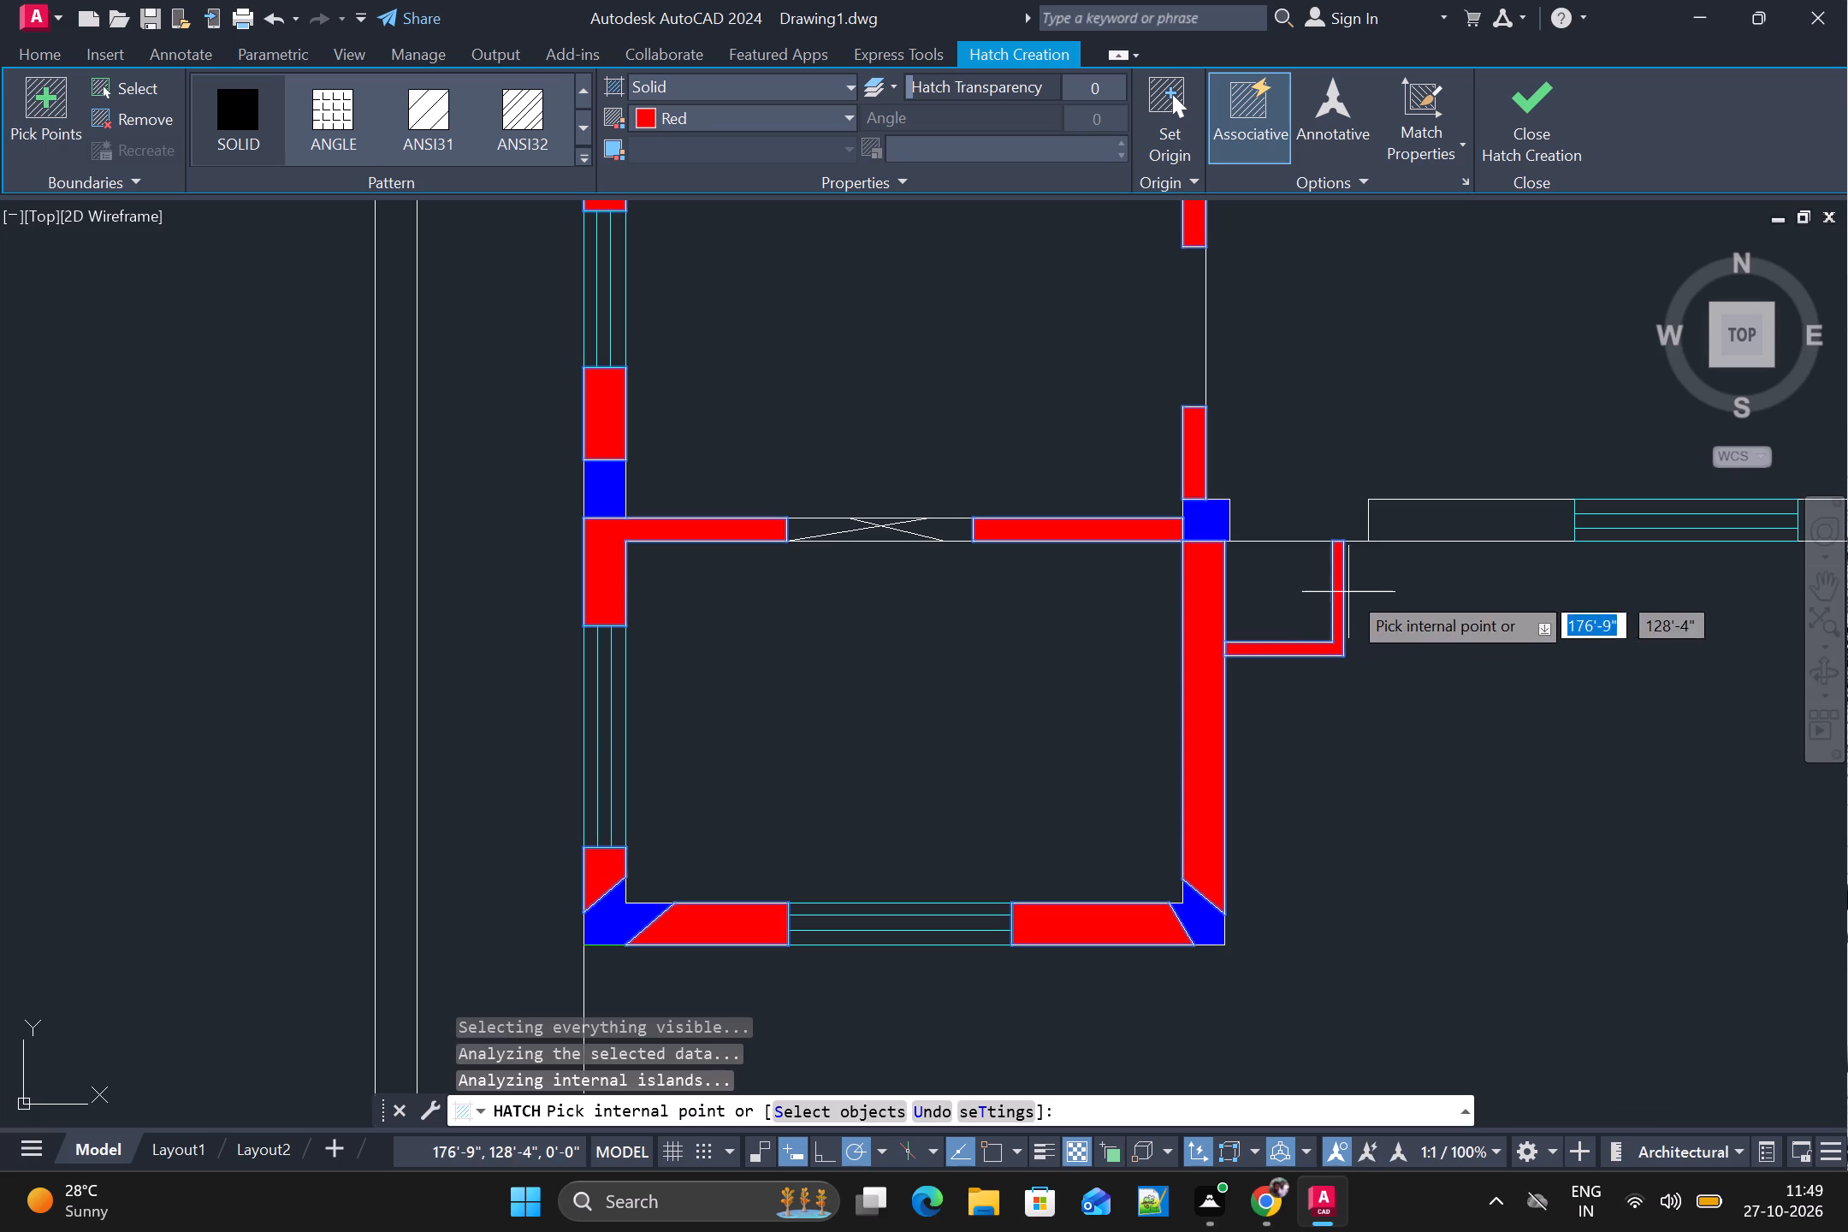
pyautogui.keyDown('alt'); pyautogui.click(1411, 526); pyautogui.keyUp('alt')
pyautogui.keyDown('alt'); pyautogui.scroll(-2, 1413, 584); pyautogui.keyUp('alt')
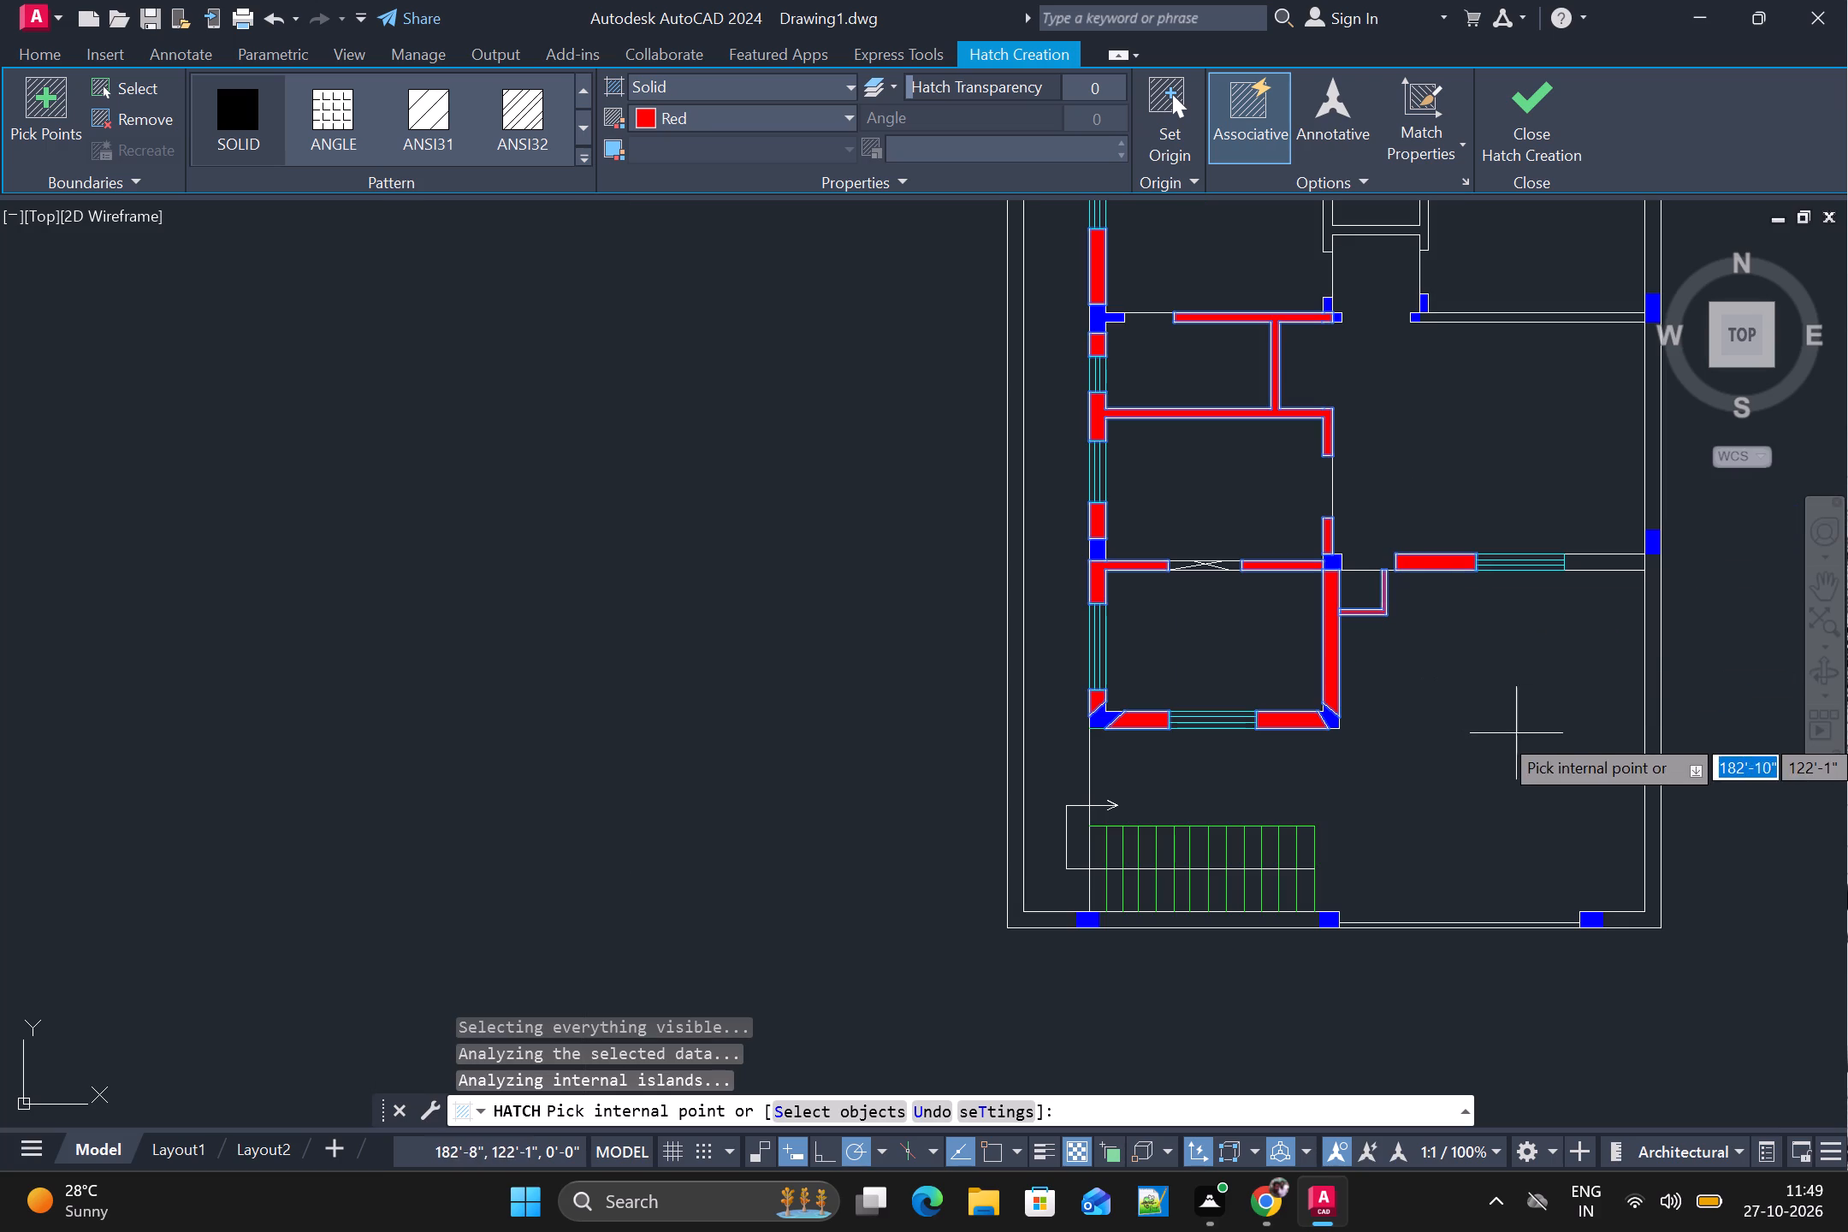
pyautogui.keyDown('alt'); pyautogui.click(1621, 562); pyautogui.keyUp('alt')
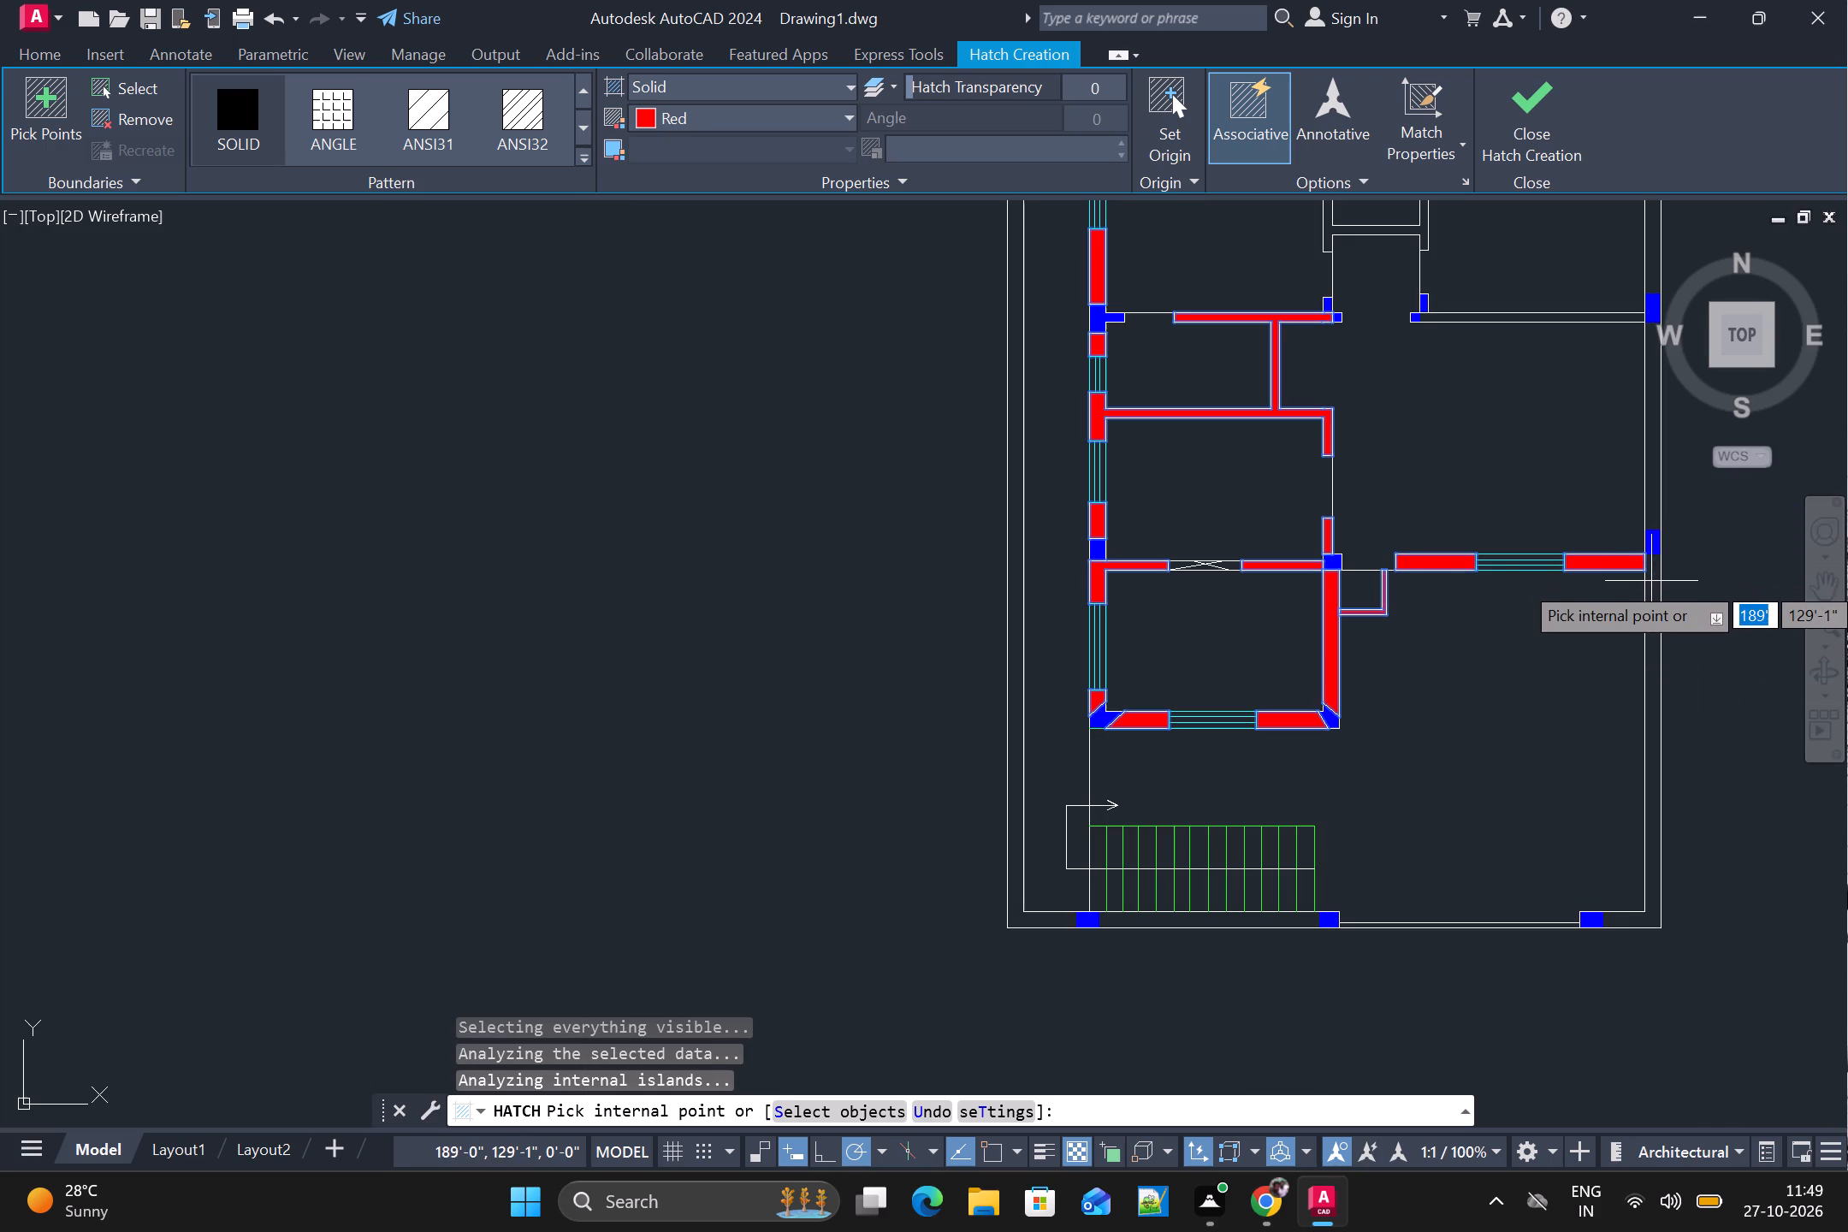
# Fill all three segments of the east outer wall between the blue columns in red, including the southeast corner return.
pyautogui.keyDown('alt'); pyautogui.click(1651, 581); pyautogui.keyUp('alt')
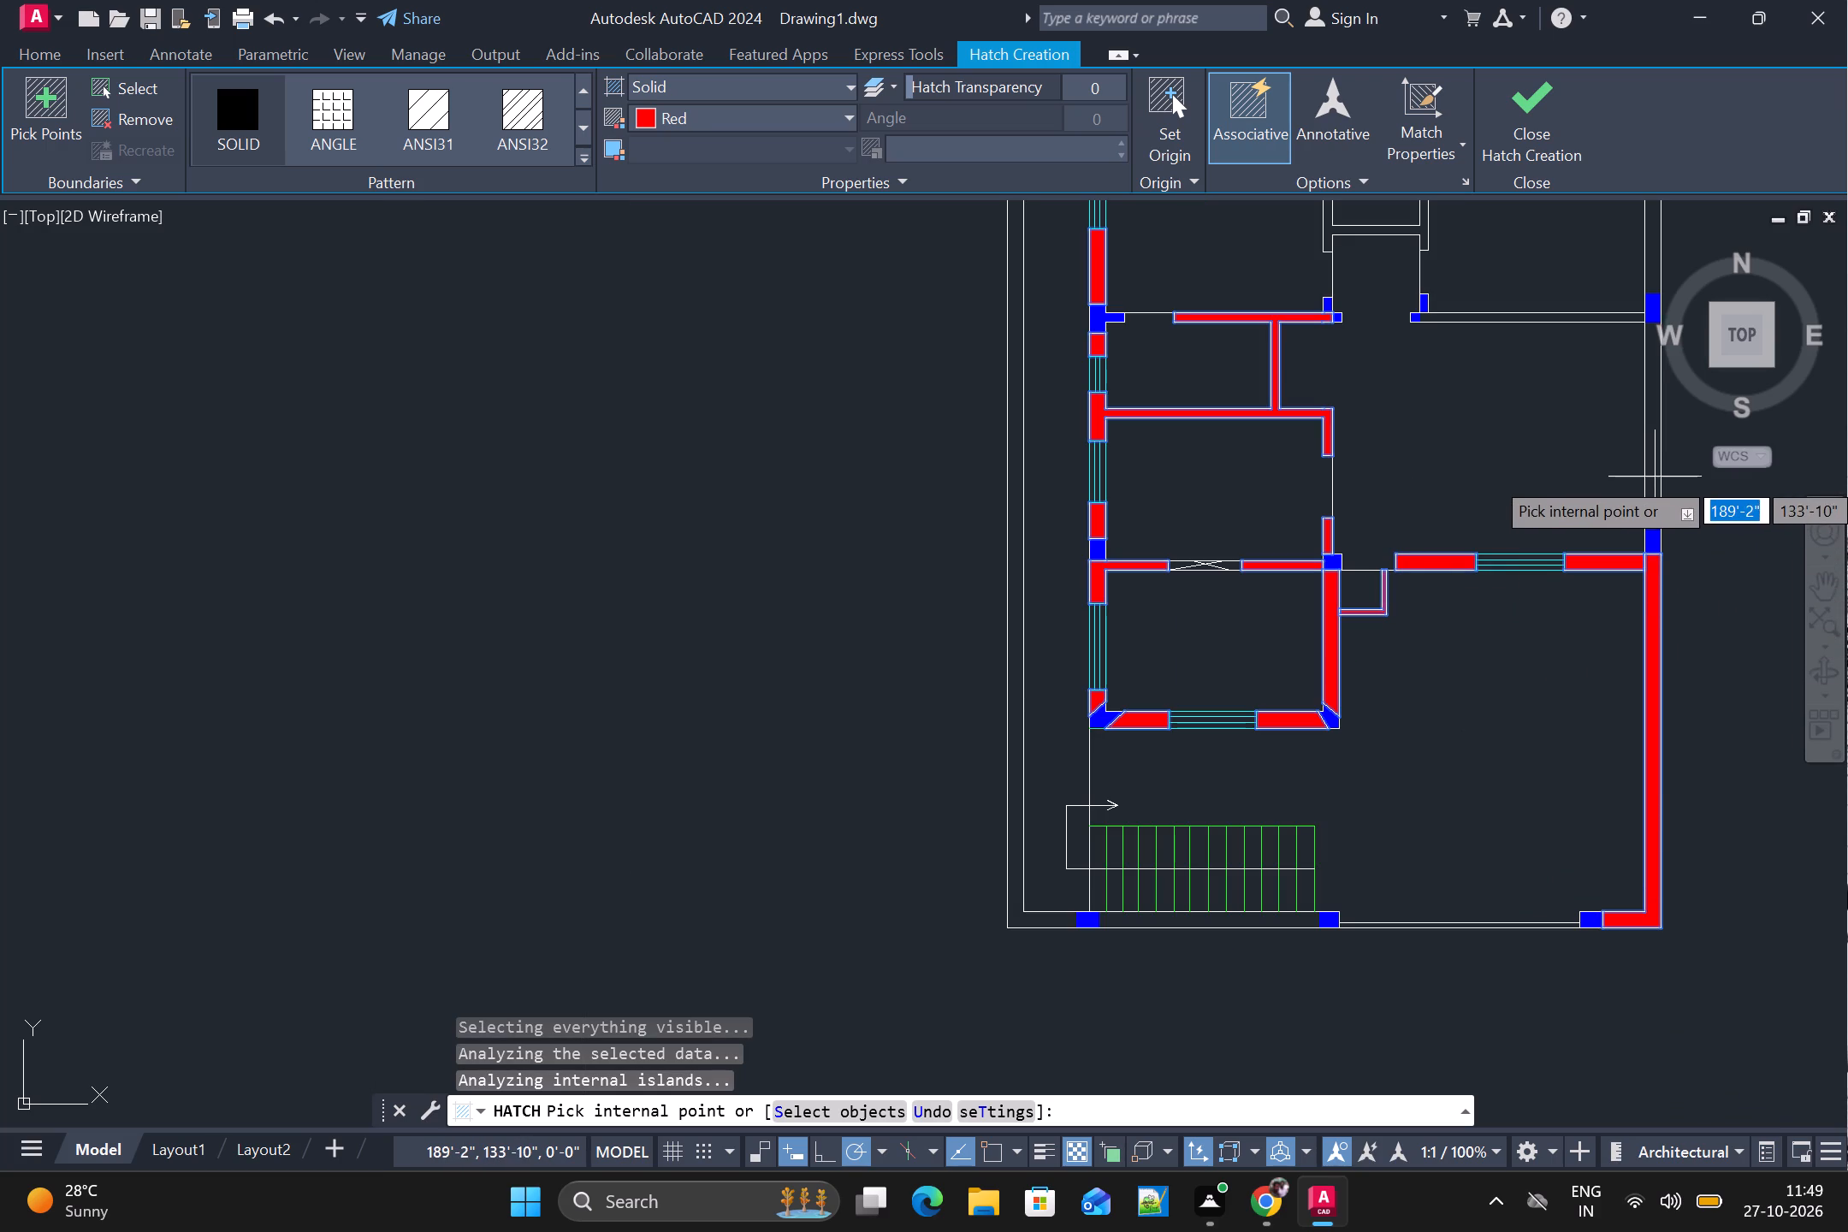
pyautogui.keyDown('alt'); pyautogui.click(1655, 477); pyautogui.keyUp('alt')
pyautogui.keyDown('alt'); pyautogui.scroll(-2, 1655, 520); pyautogui.keyUp('alt')
pyautogui.keyDown('alt'); pyautogui.moveTo(1648, 559); pyautogui.dragTo(1308, 749, button='middle'); pyautogui.keyUp('alt')
pyautogui.keyDown('alt'); pyautogui.scroll(2, 1326, 627); pyautogui.keyUp('alt')
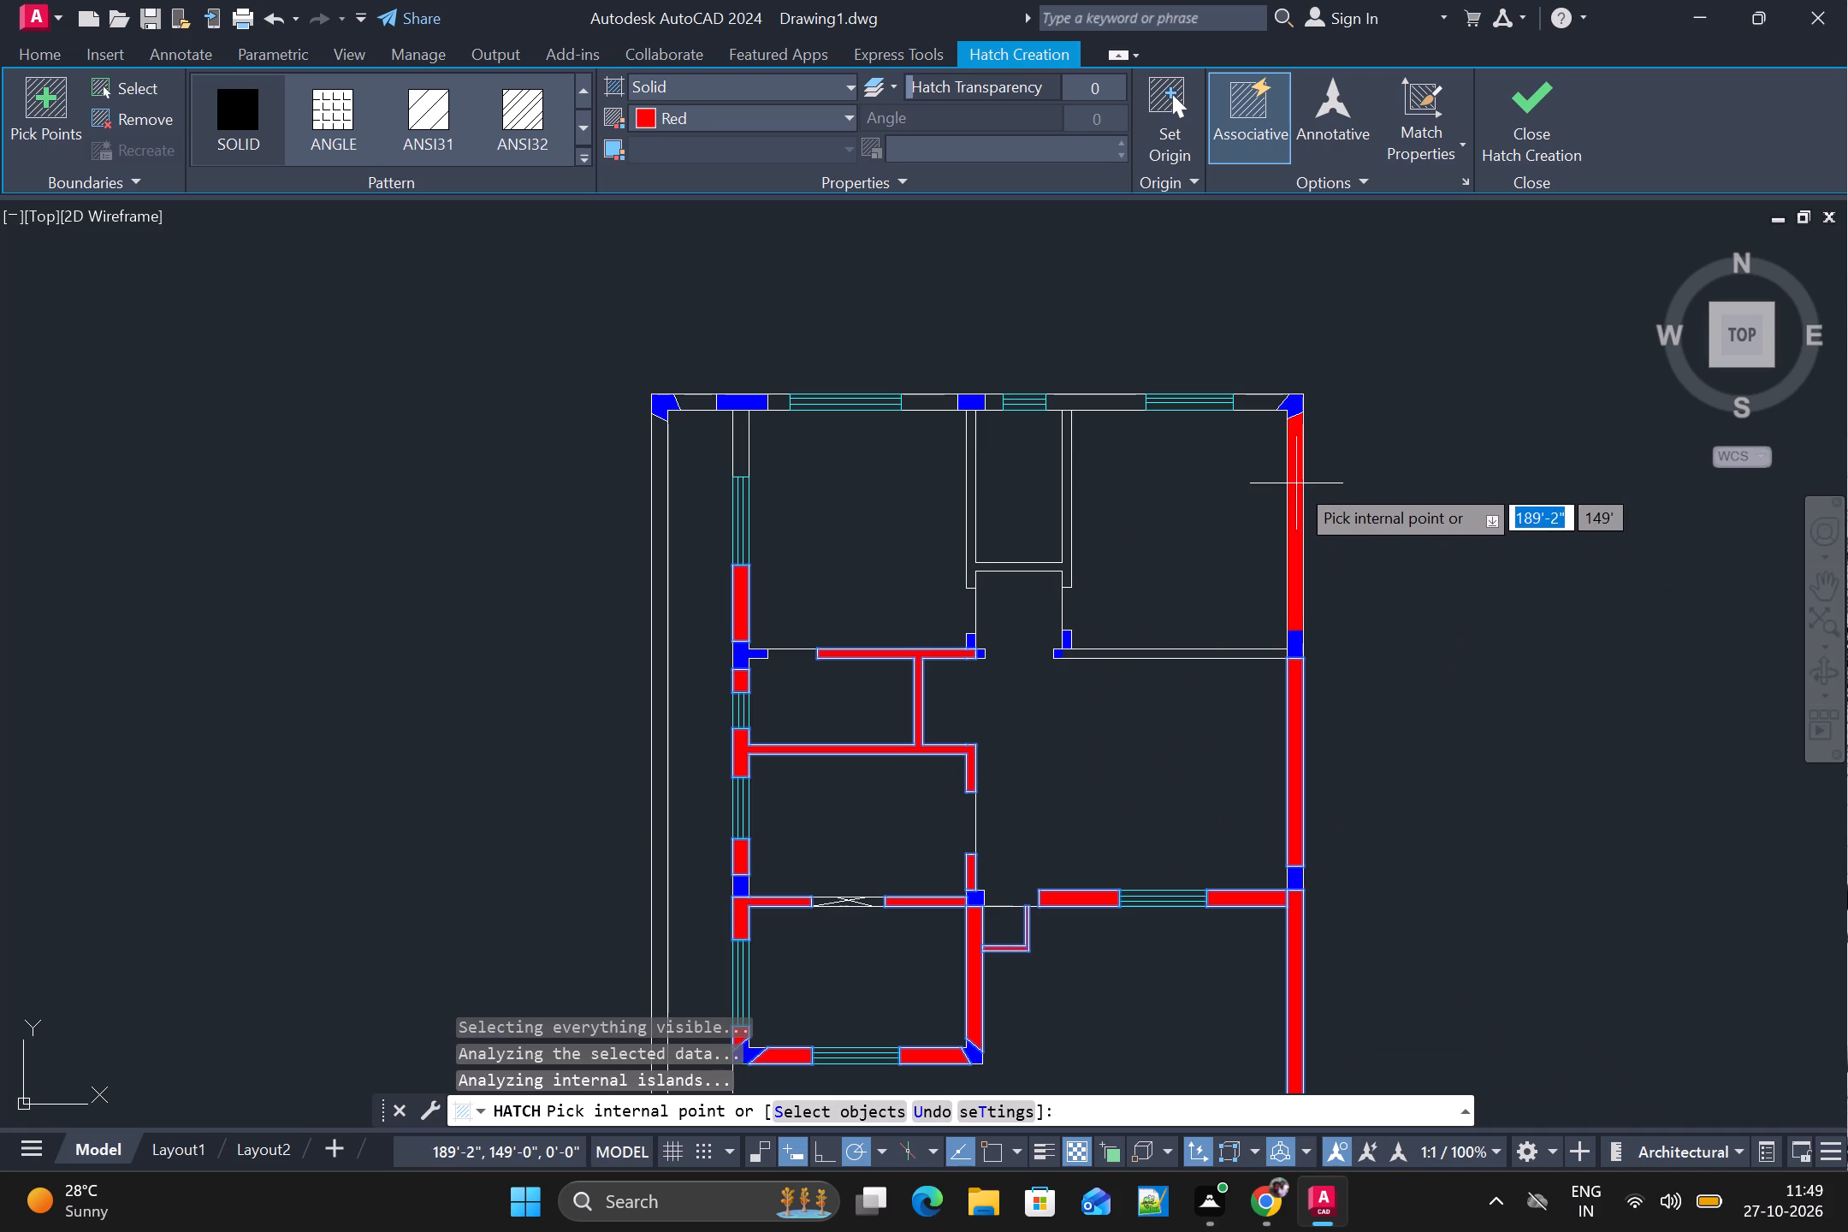
pyautogui.keyDown('alt'); pyautogui.click(1296, 483); pyautogui.keyUp('alt')
# Fill the north outer wall segments between columns and windows in red, plus the H-shaped partition around the small north room.
pyautogui.keyDown('alt'); pyautogui.click(1251, 396); pyautogui.keyUp('alt')
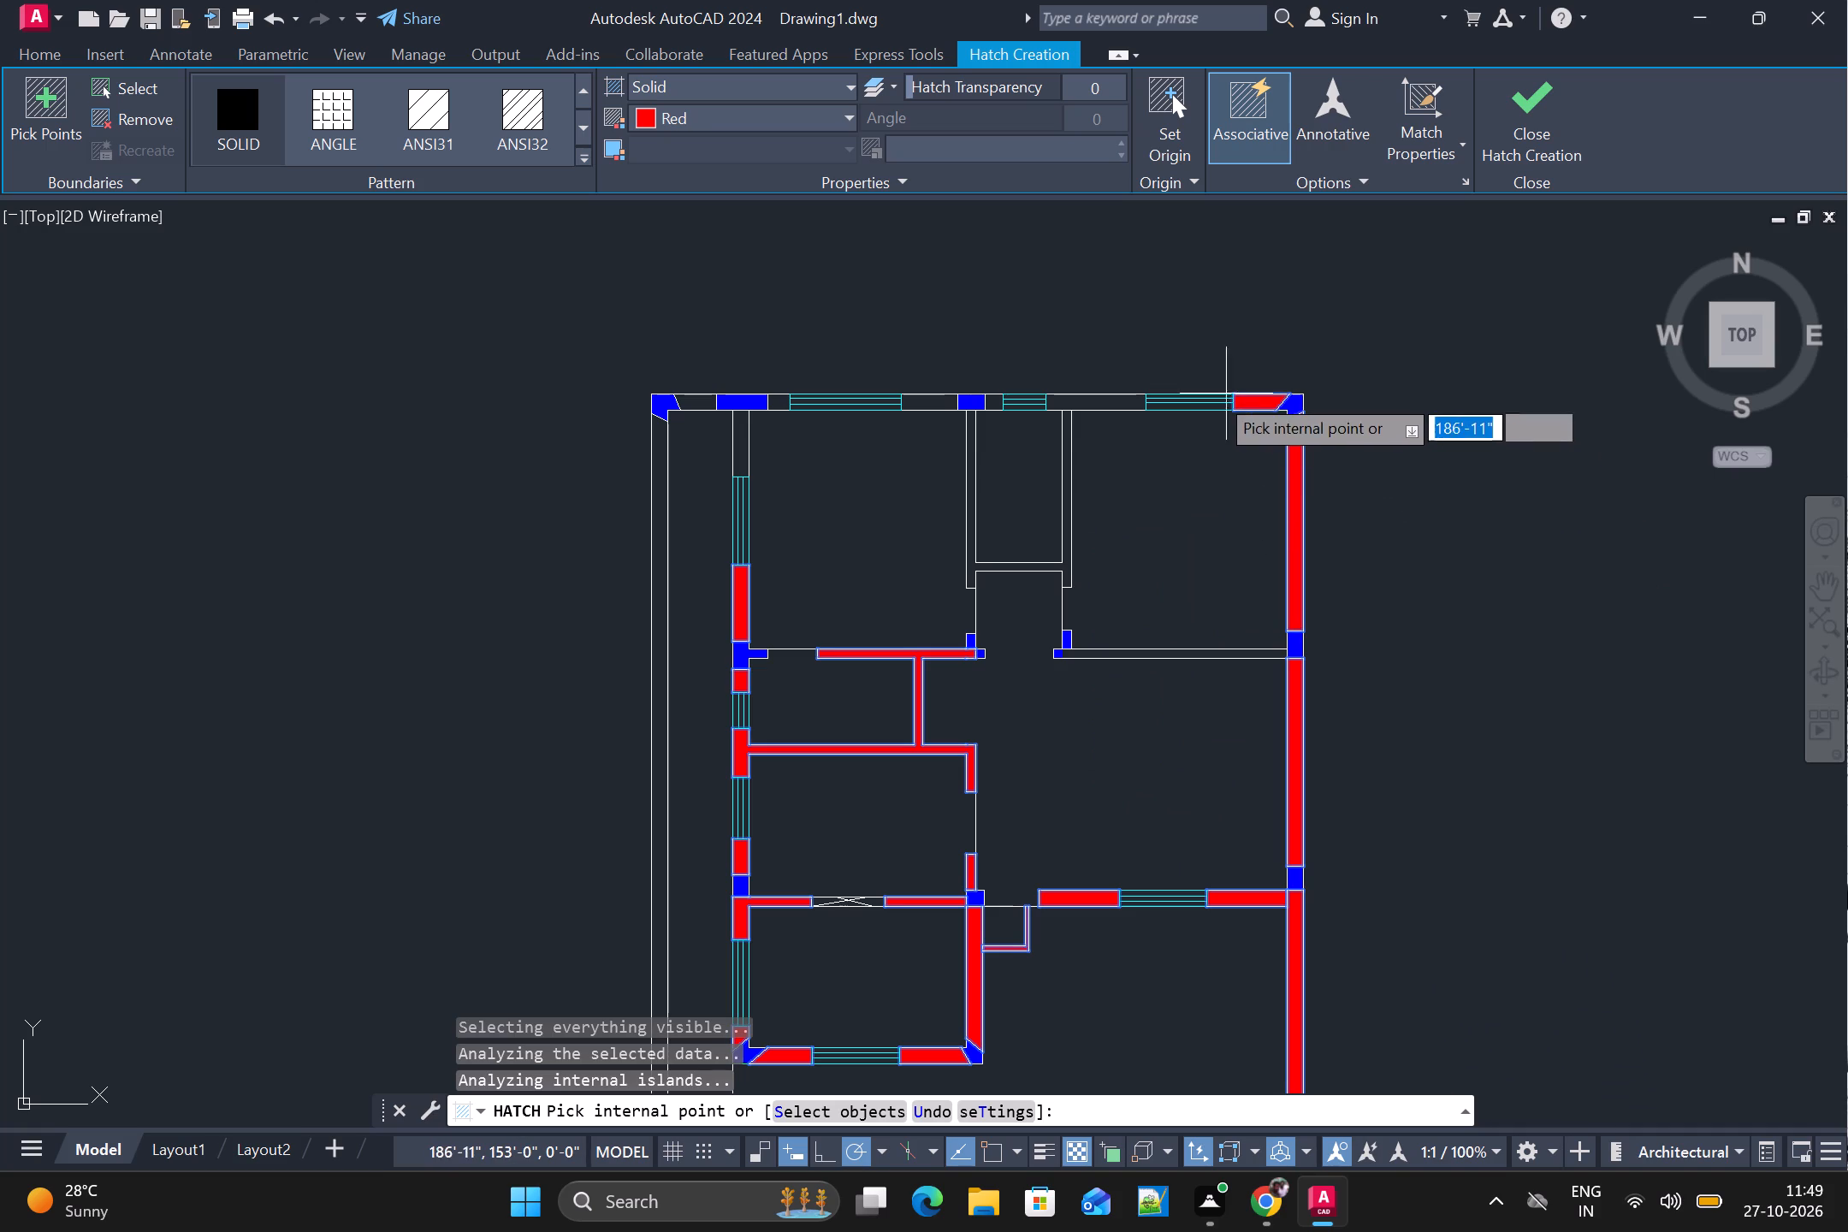
pyautogui.keyDown('alt'); pyautogui.click(1089, 403); pyautogui.keyUp('alt')
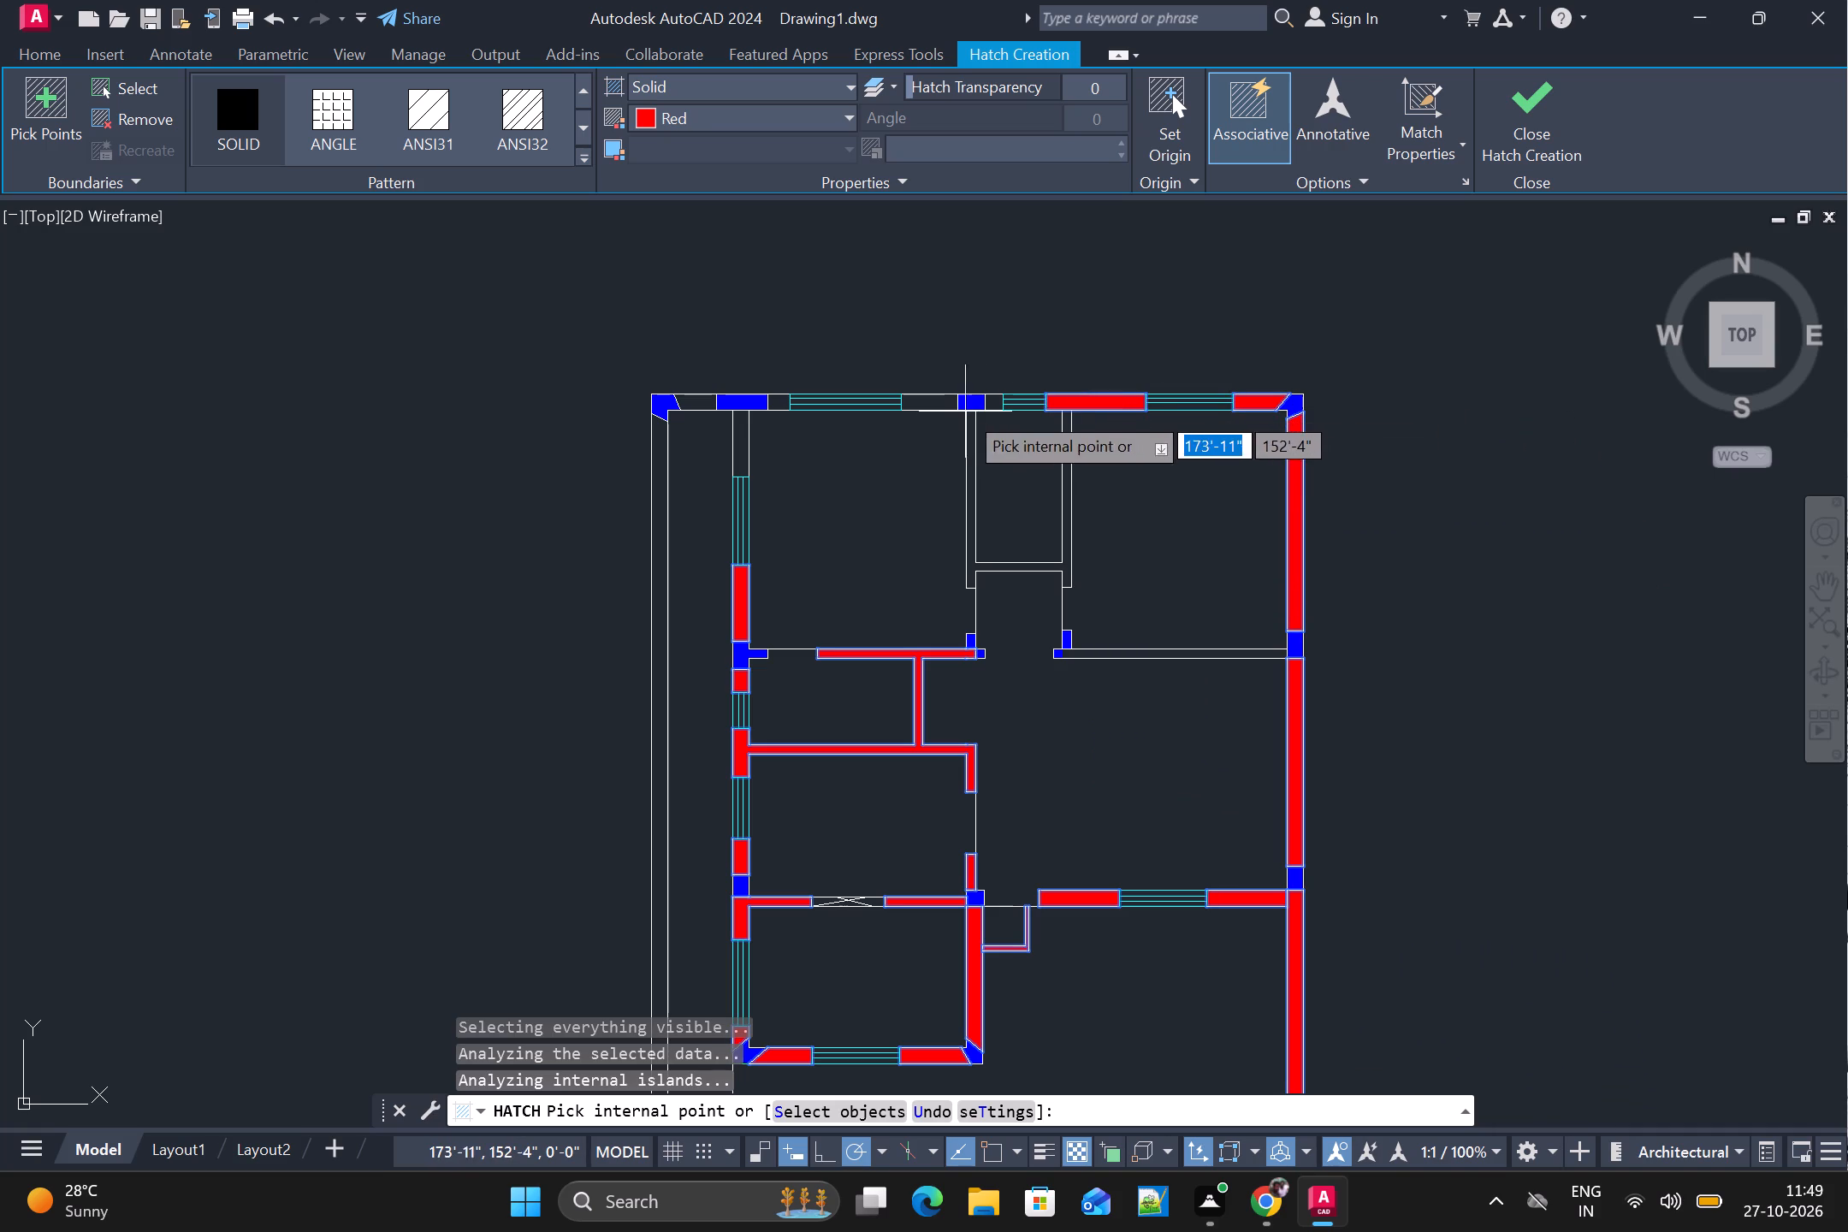
pyautogui.keyDown('alt'); pyautogui.scroll(3, 1003, 402); pyautogui.keyUp('alt')
pyautogui.keyDown('alt'); pyautogui.click(984, 402); pyautogui.keyUp('alt')
pyautogui.keyDown('alt'); pyautogui.click(790, 408); pyautogui.keyUp('alt')
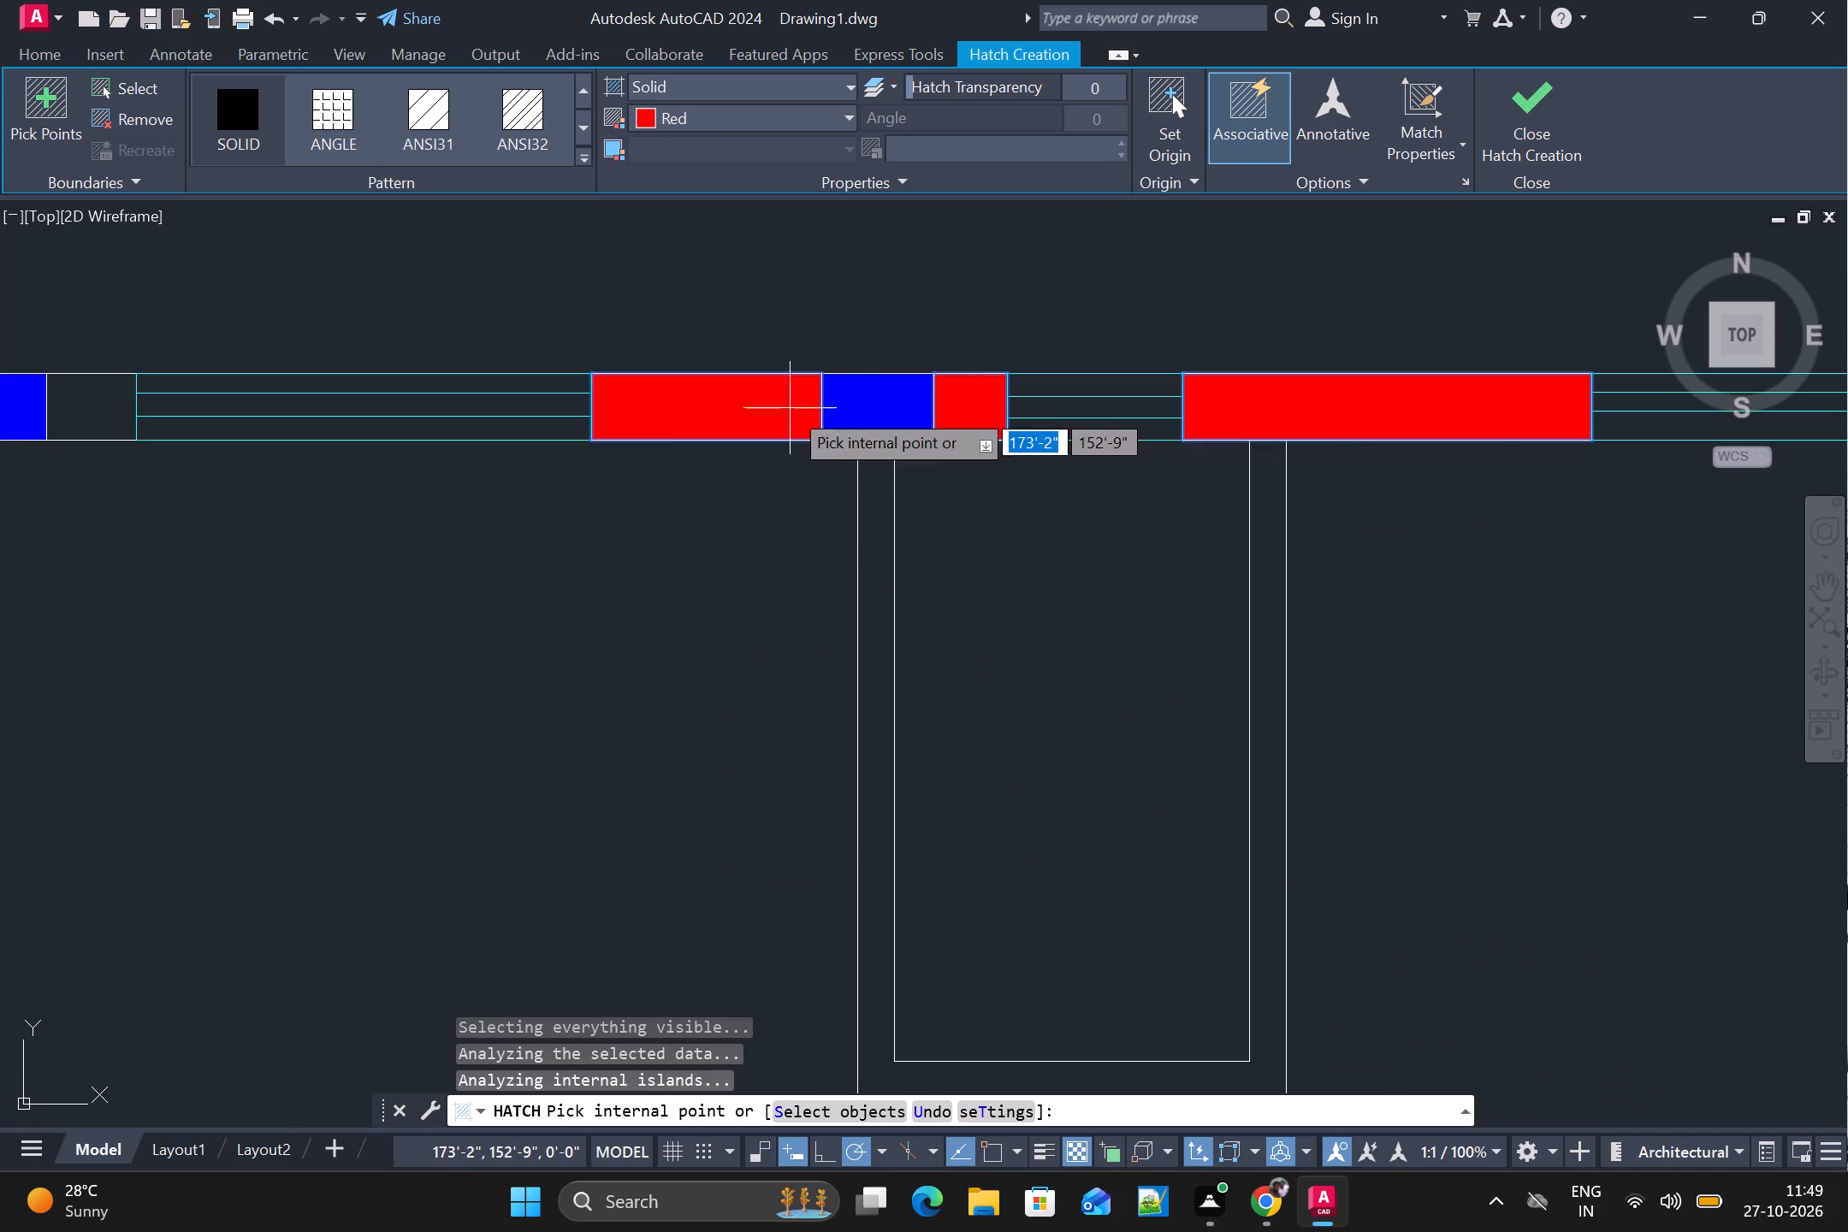
pyautogui.keyDown('alt'); pyautogui.scroll(-1, 810, 429); pyautogui.keyUp('alt')
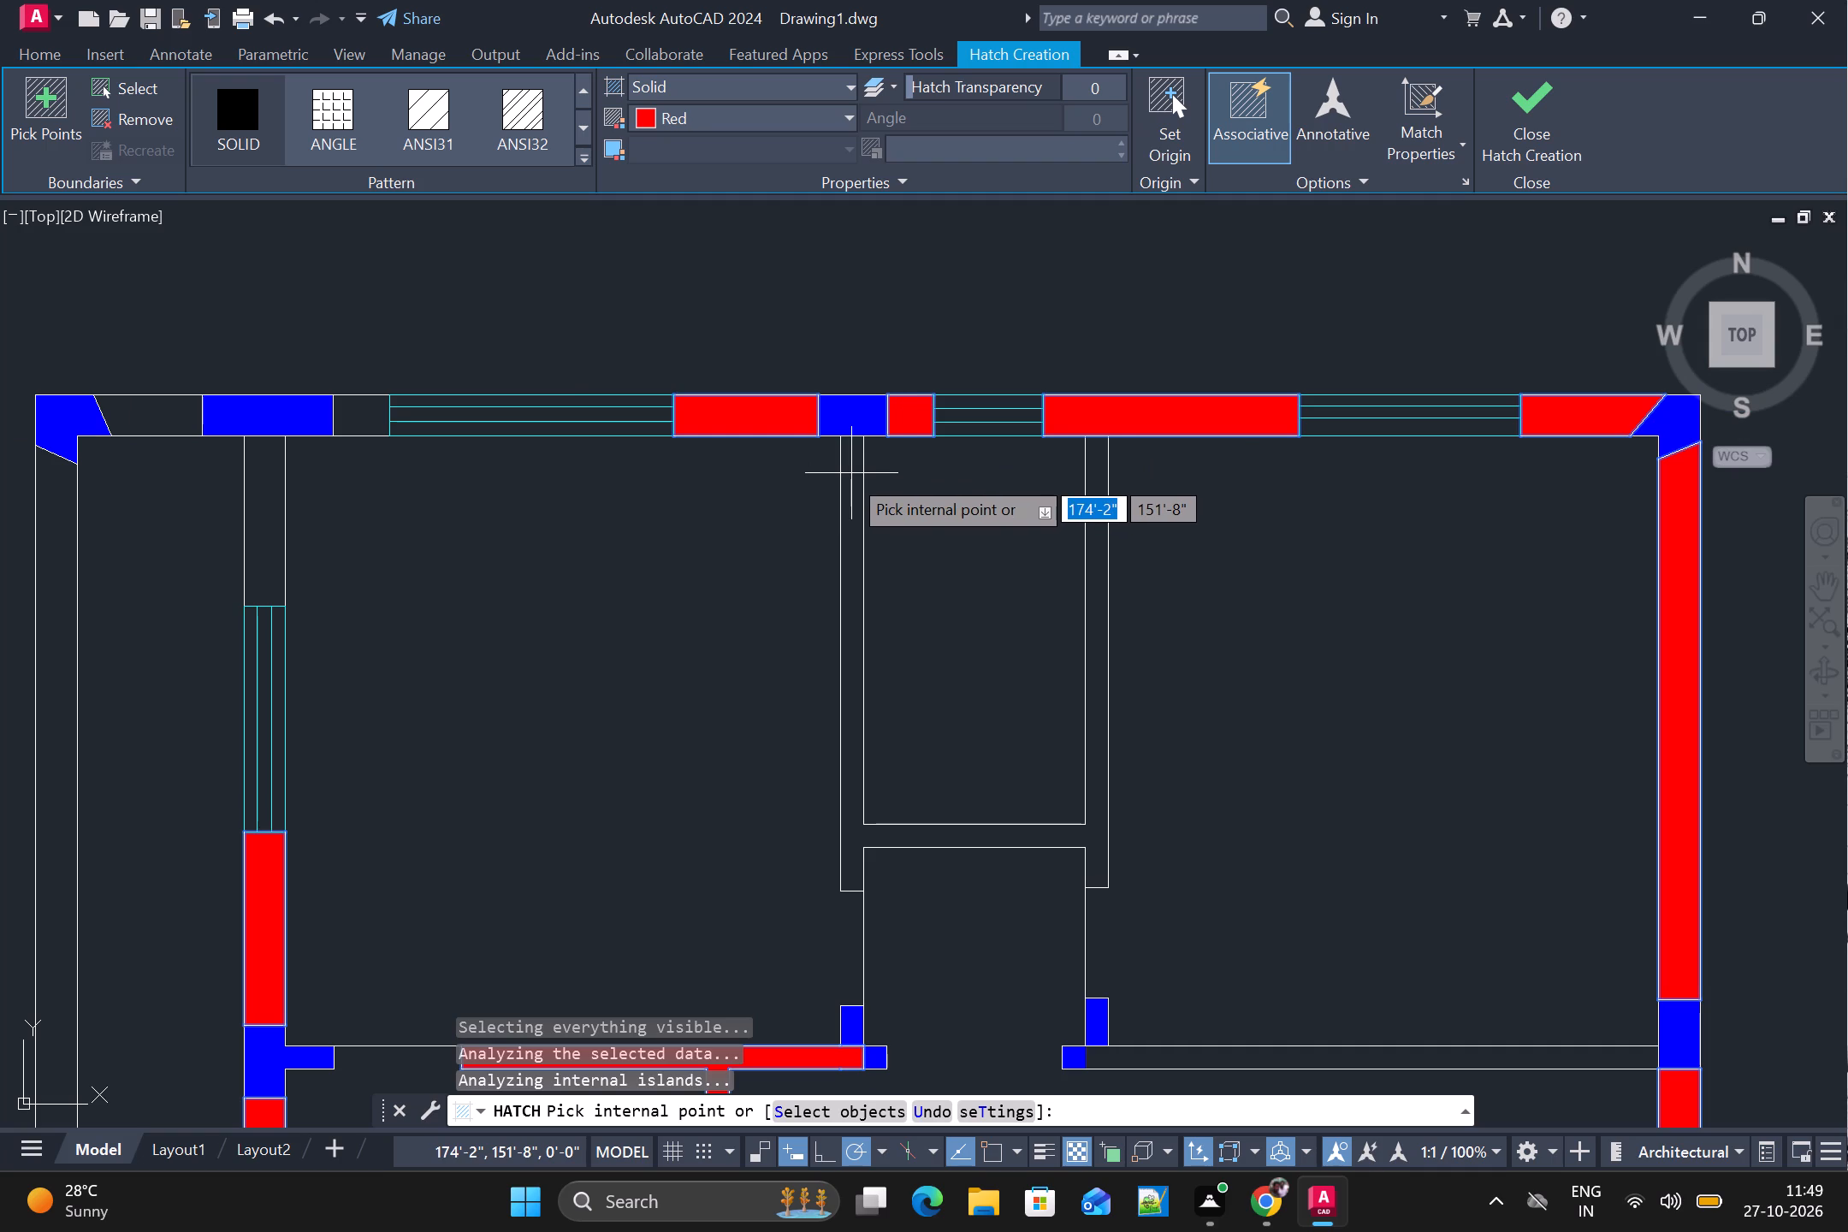
pyautogui.keyDown('alt'); pyautogui.click(849, 475); pyautogui.keyUp('alt')
pyautogui.keyDown('alt'); pyautogui.scroll(-3, 910, 491); pyautogui.keyUp('alt')
pyautogui.keyDown('alt'); pyautogui.scroll(2, 804, 479); pyautogui.keyUp('alt')
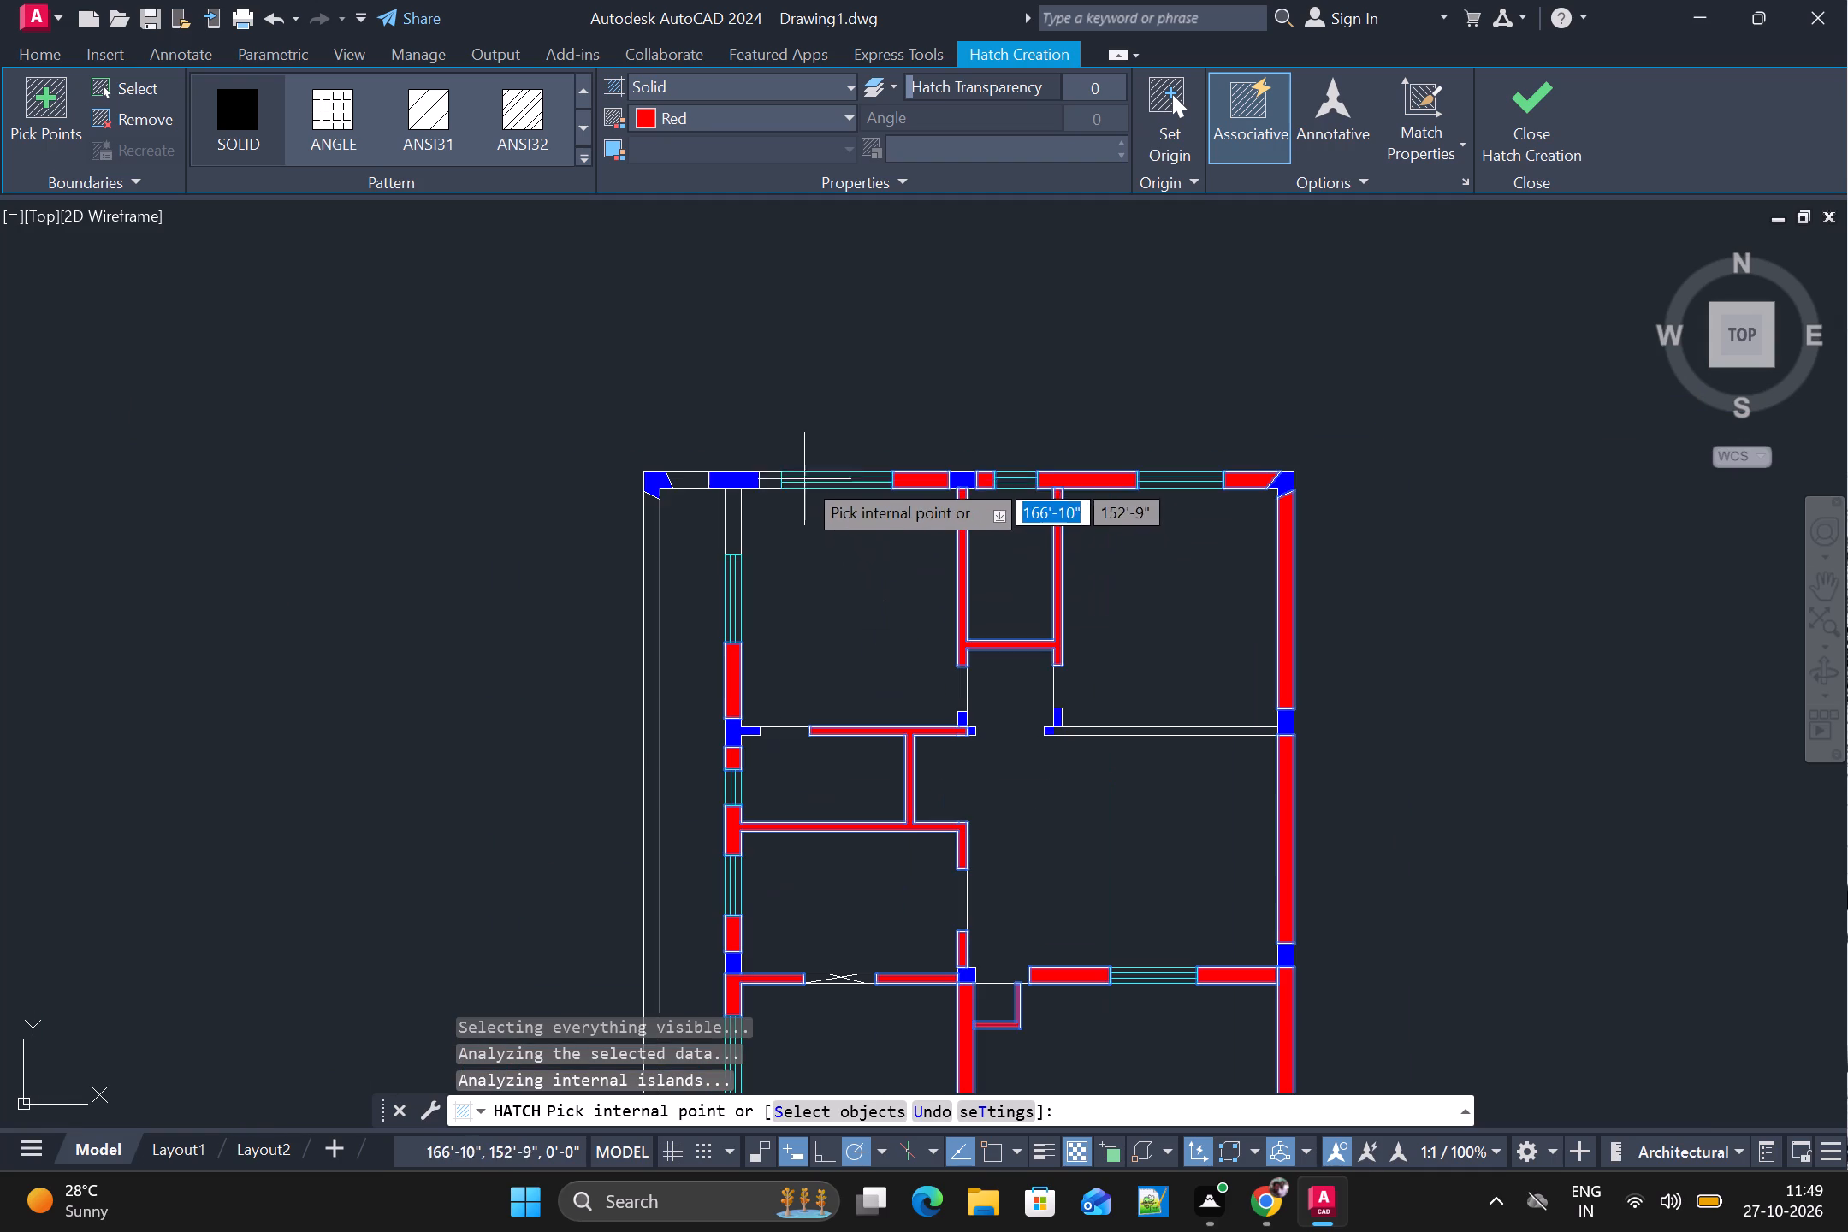
pyautogui.keyDown('alt'); pyautogui.click(767, 480); pyautogui.keyUp('alt')
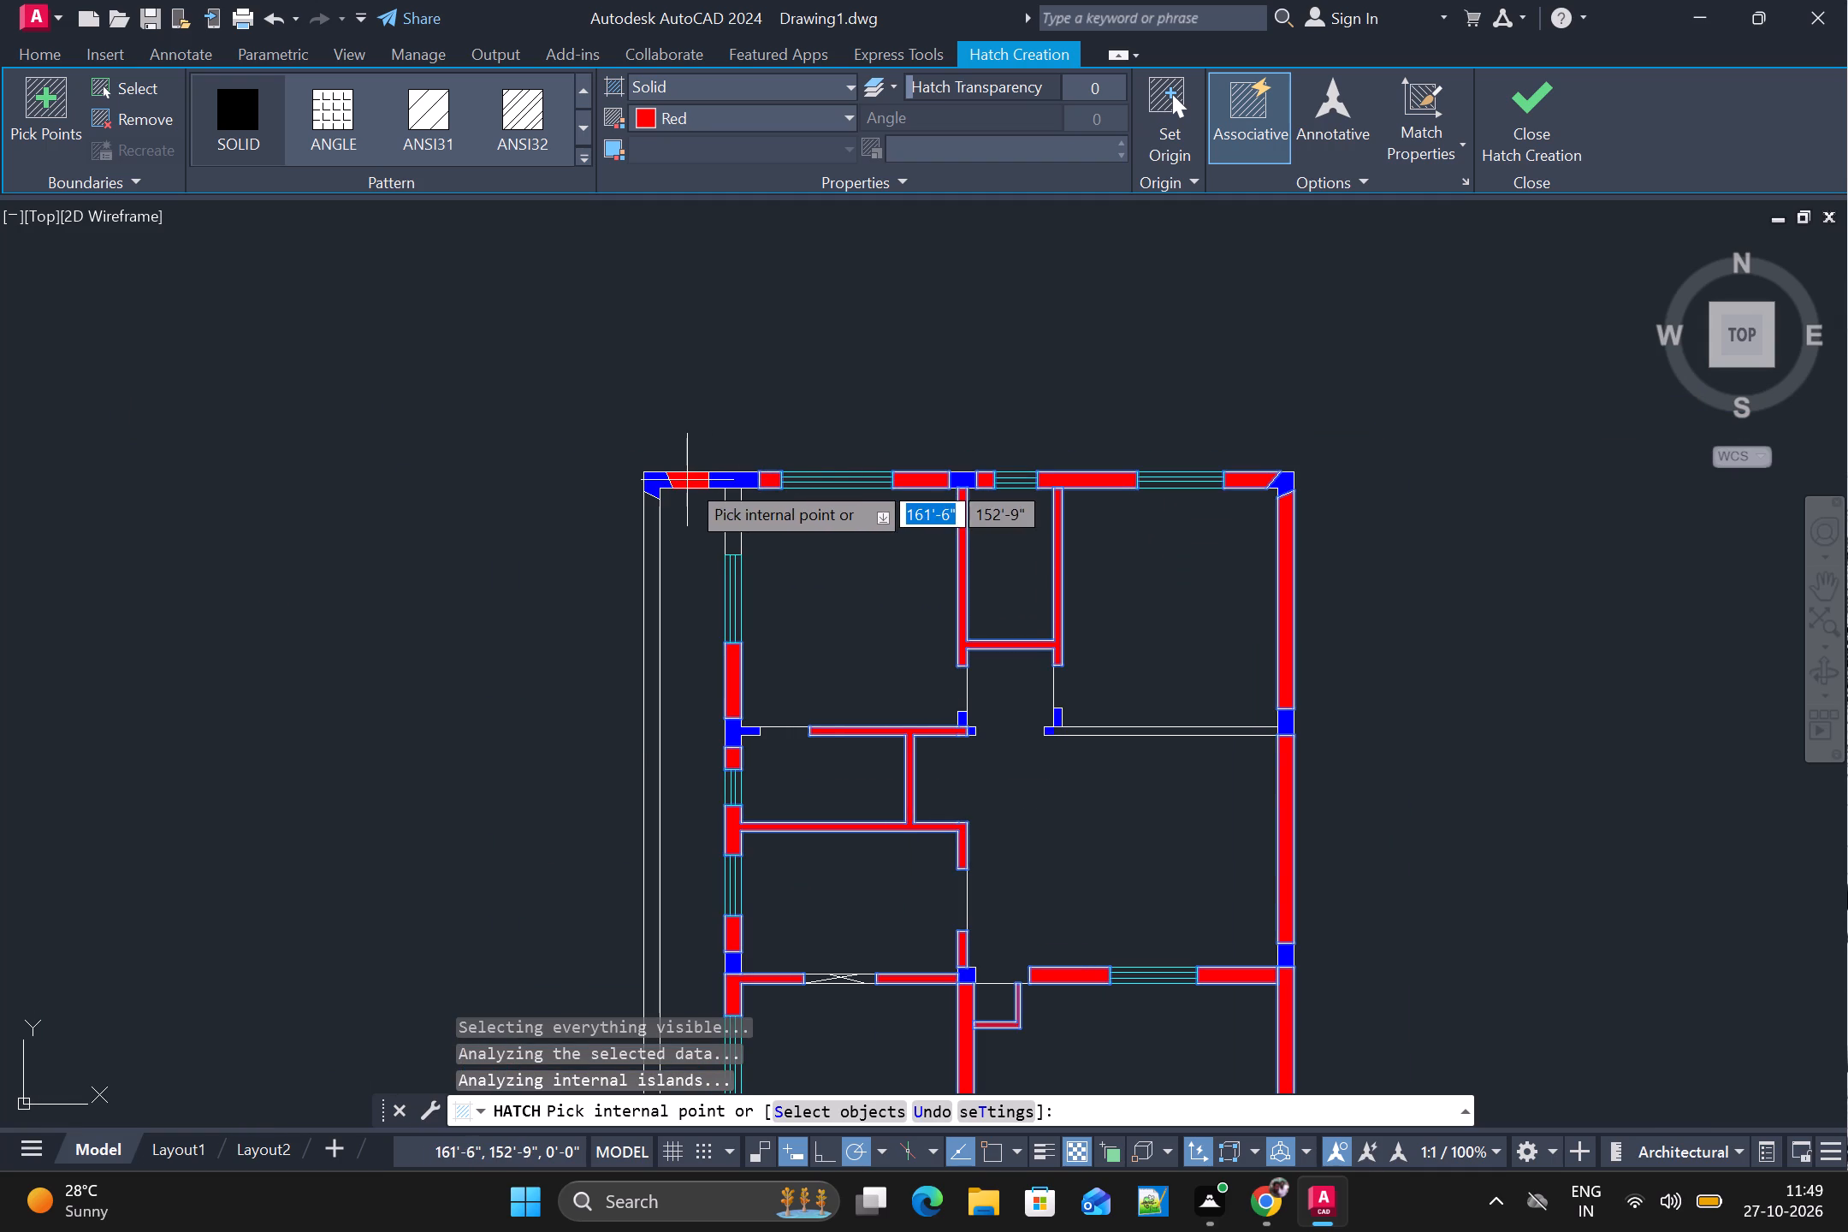
pyautogui.keyDown('alt'); pyautogui.click(687, 480); pyautogui.keyUp('alt')
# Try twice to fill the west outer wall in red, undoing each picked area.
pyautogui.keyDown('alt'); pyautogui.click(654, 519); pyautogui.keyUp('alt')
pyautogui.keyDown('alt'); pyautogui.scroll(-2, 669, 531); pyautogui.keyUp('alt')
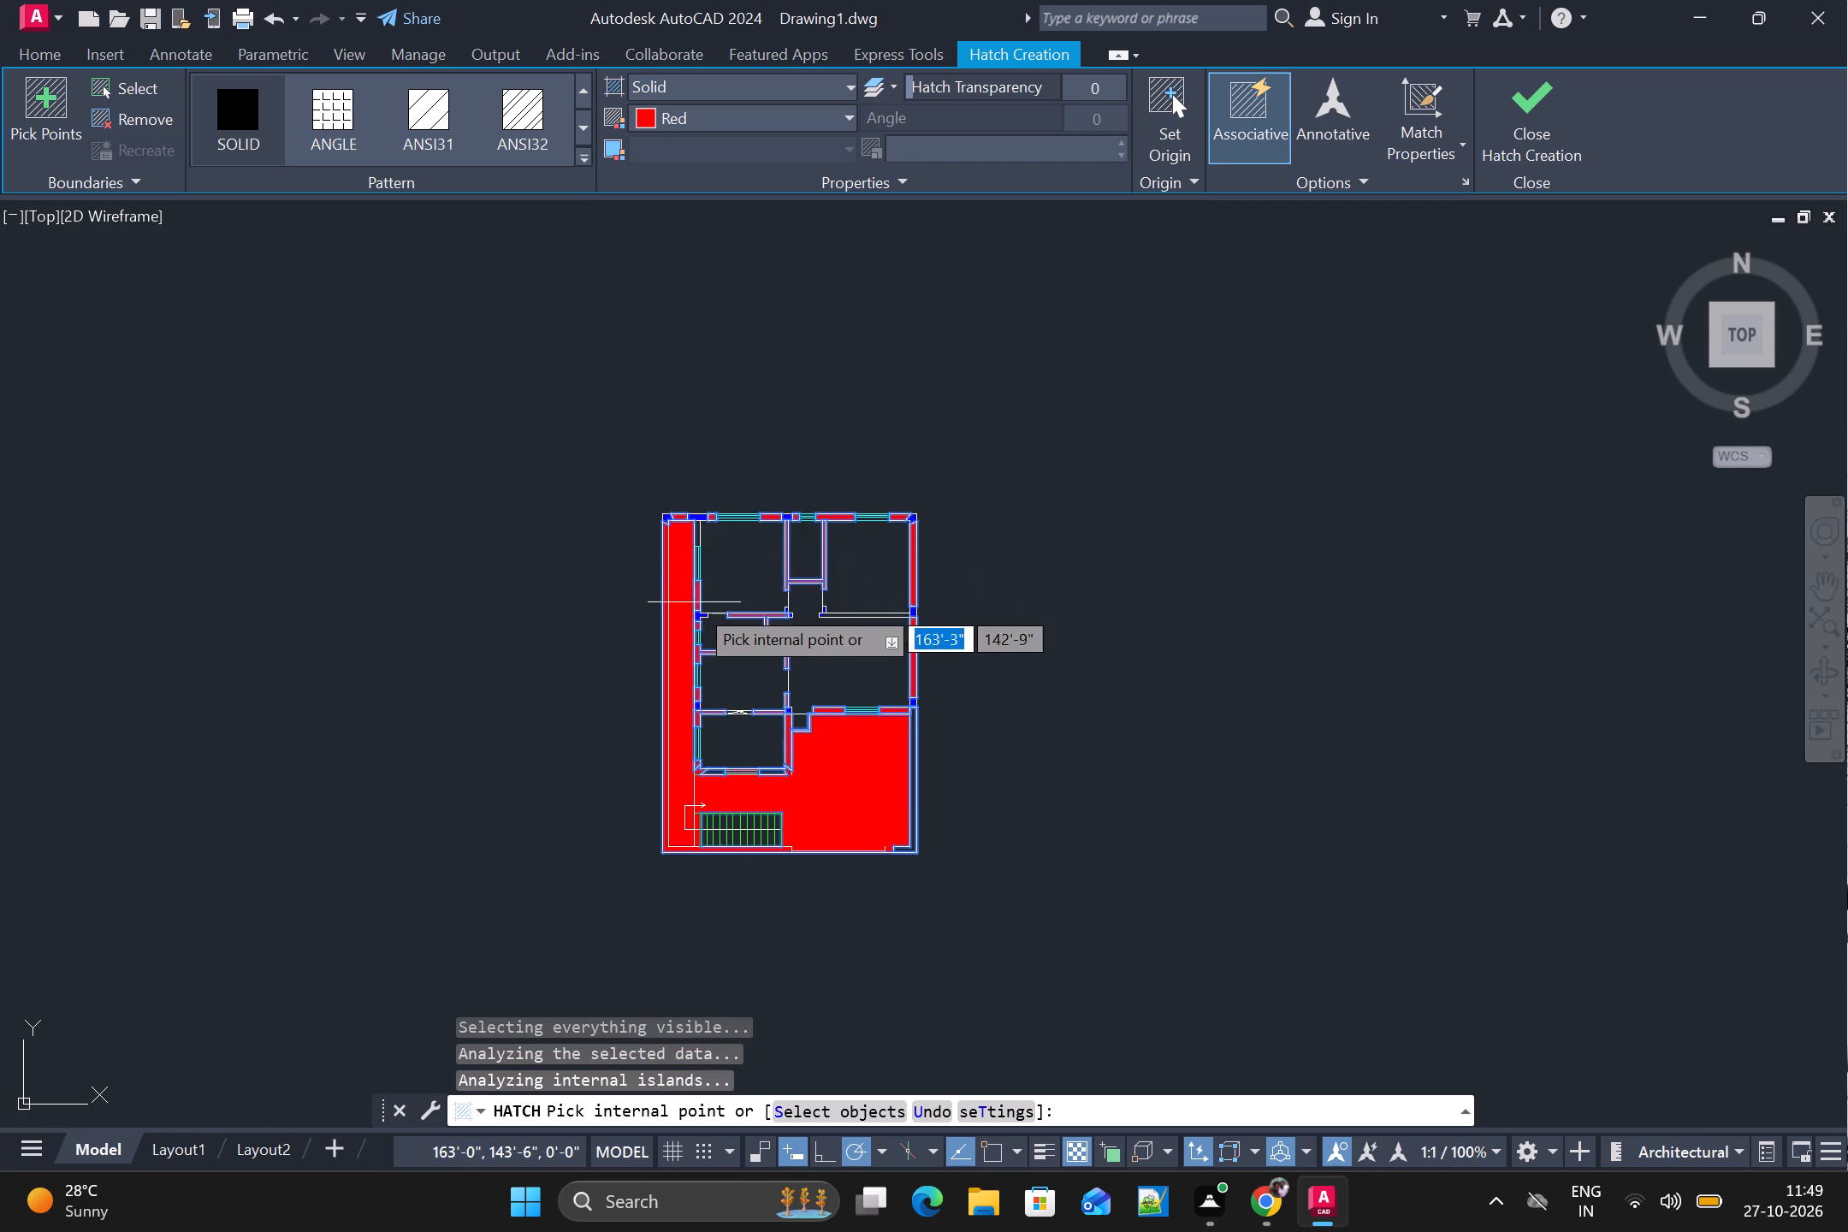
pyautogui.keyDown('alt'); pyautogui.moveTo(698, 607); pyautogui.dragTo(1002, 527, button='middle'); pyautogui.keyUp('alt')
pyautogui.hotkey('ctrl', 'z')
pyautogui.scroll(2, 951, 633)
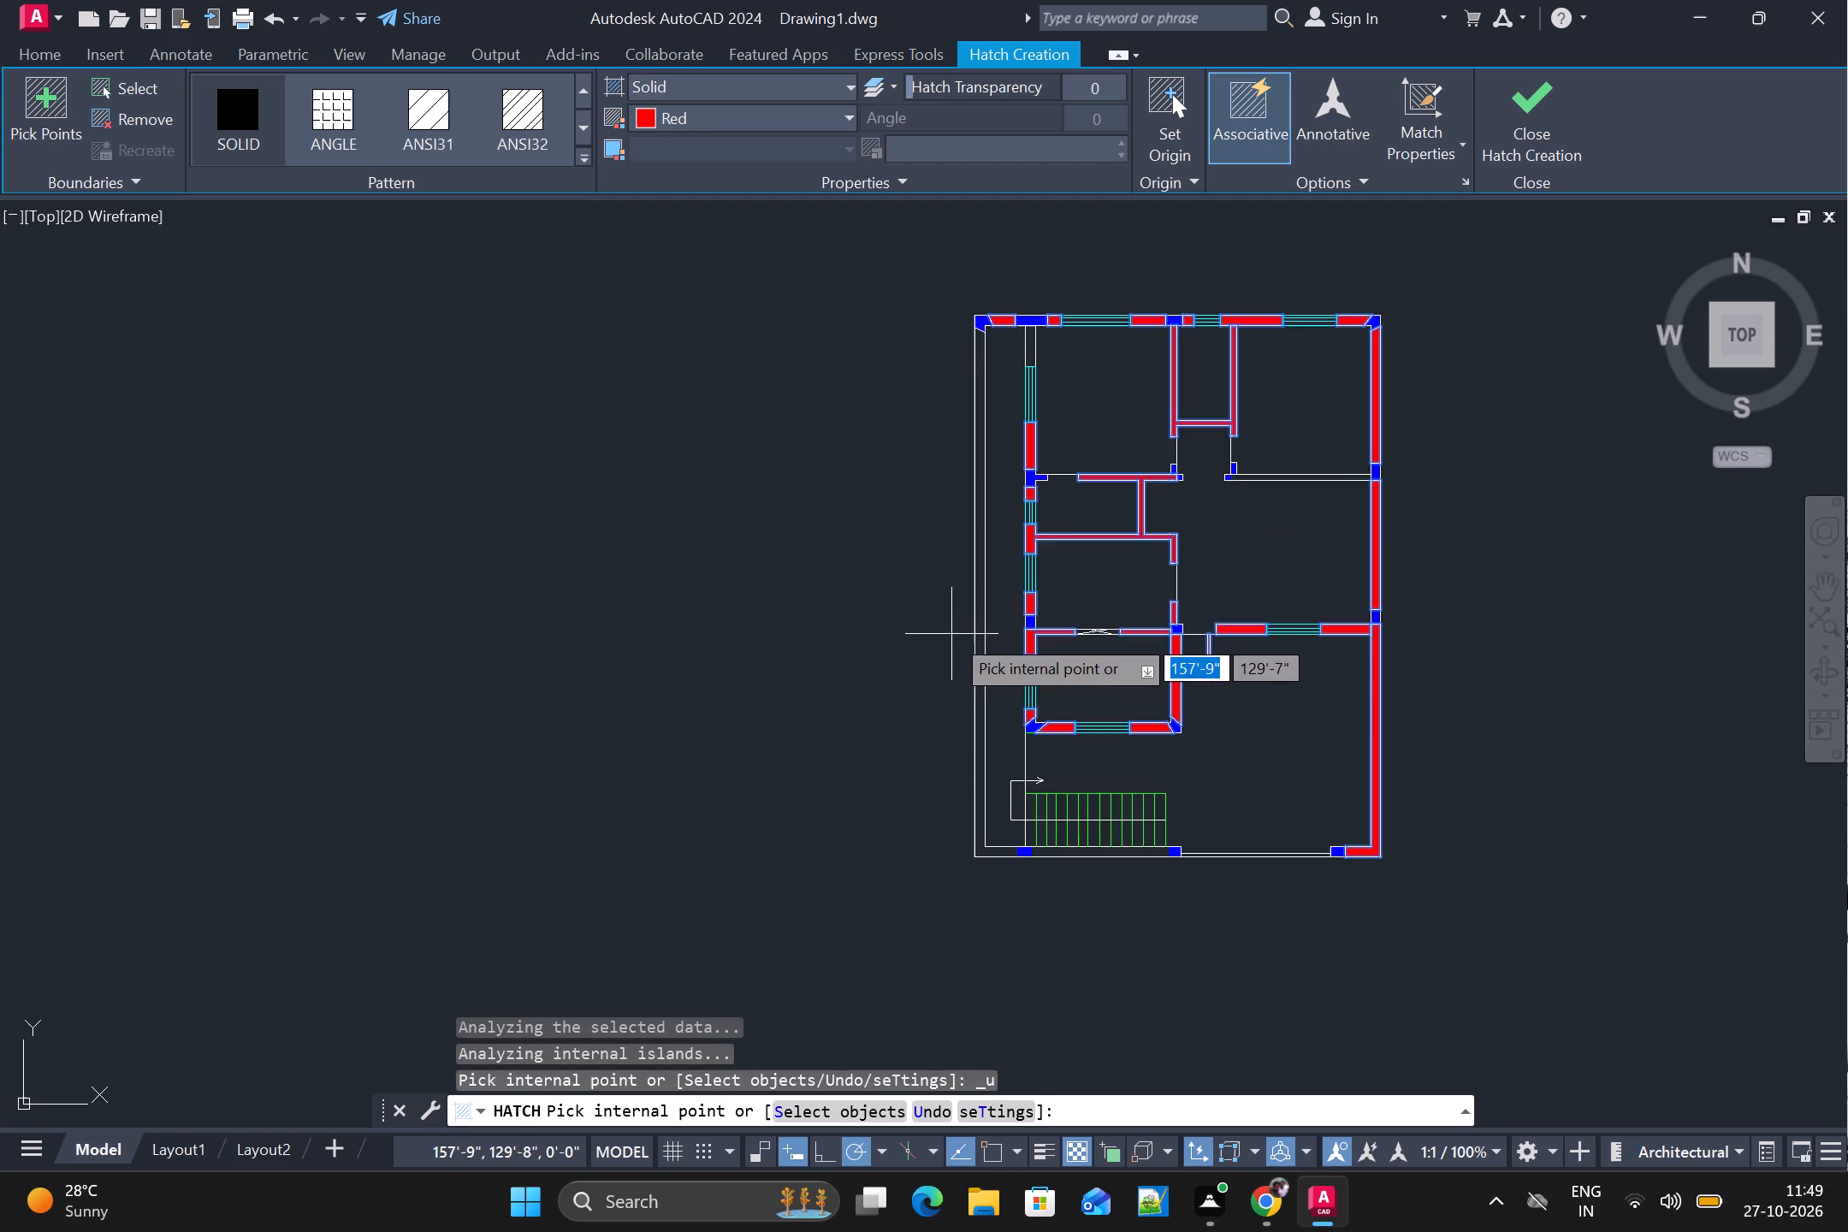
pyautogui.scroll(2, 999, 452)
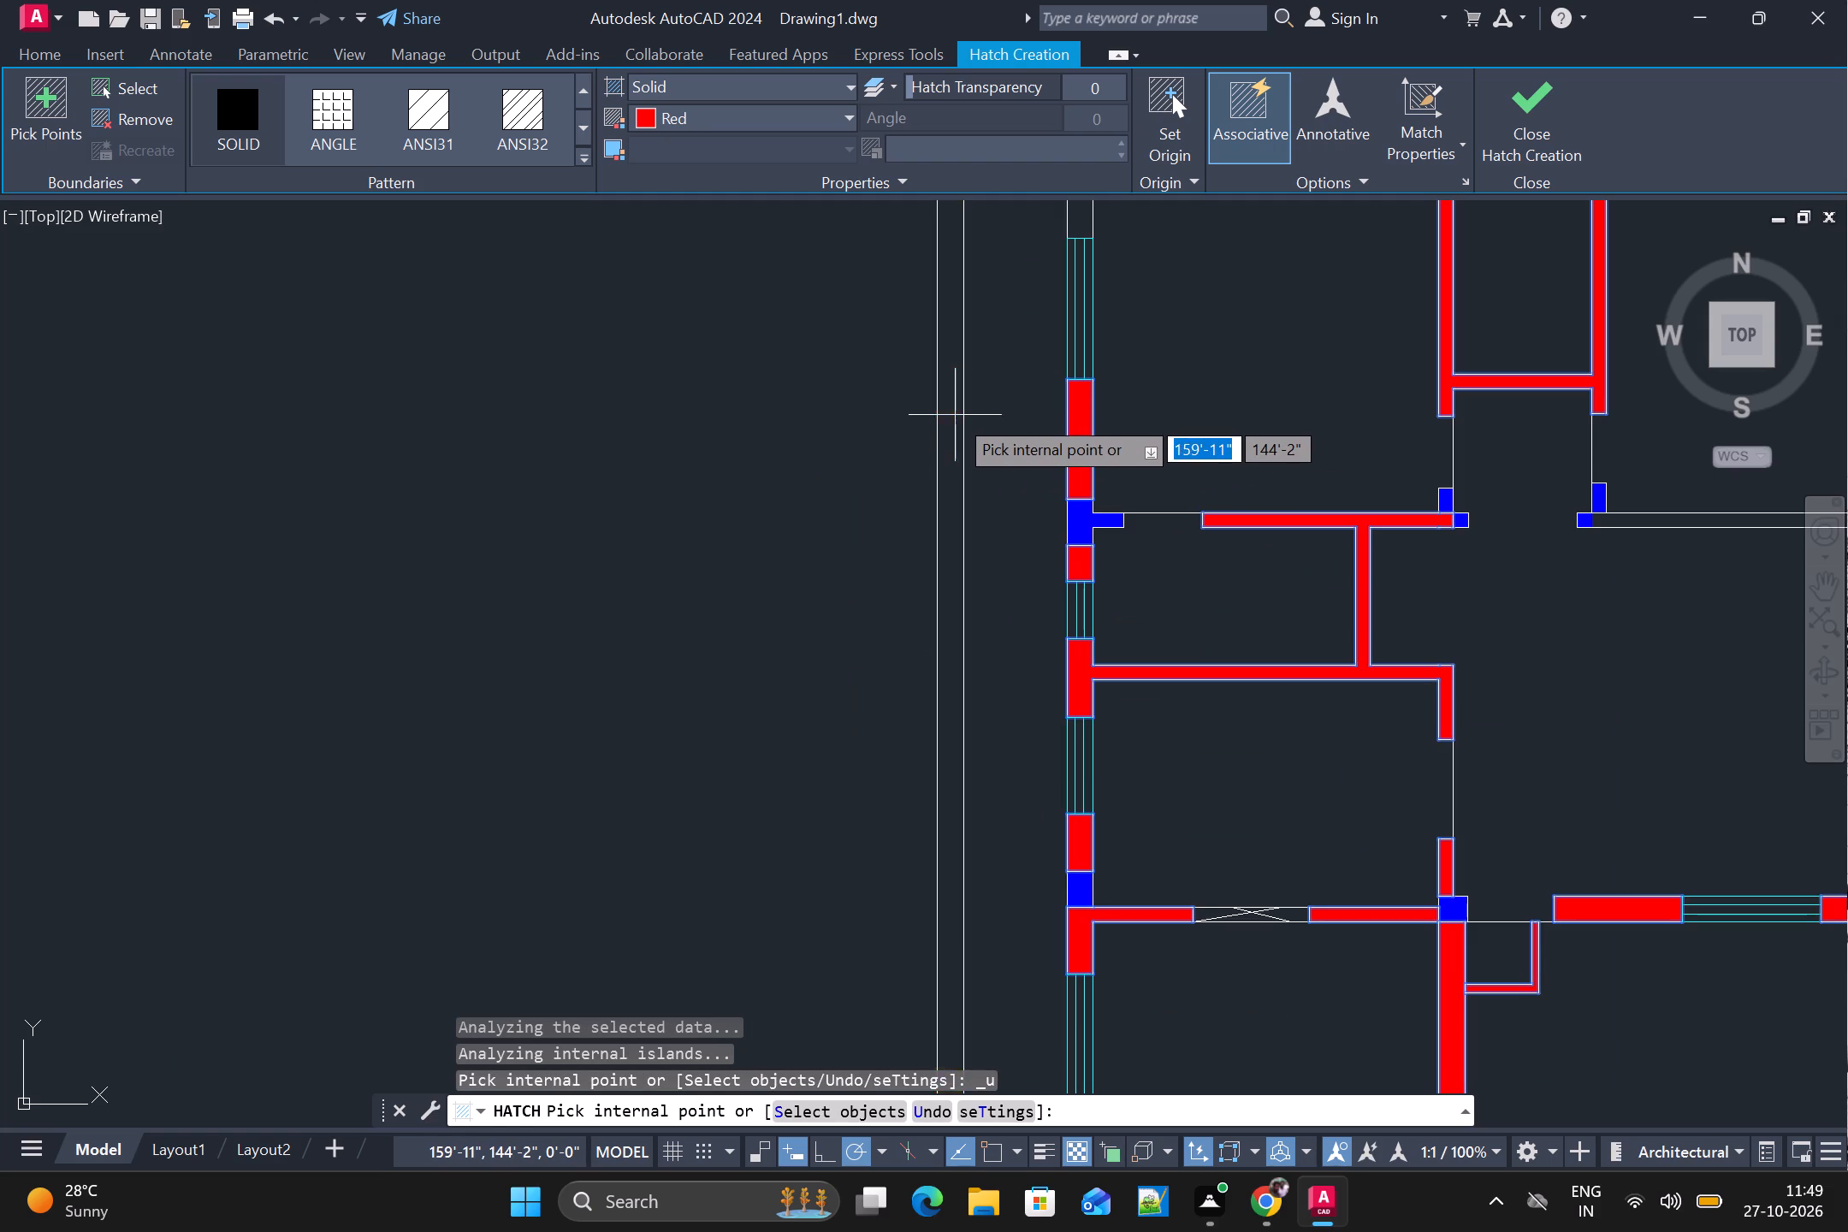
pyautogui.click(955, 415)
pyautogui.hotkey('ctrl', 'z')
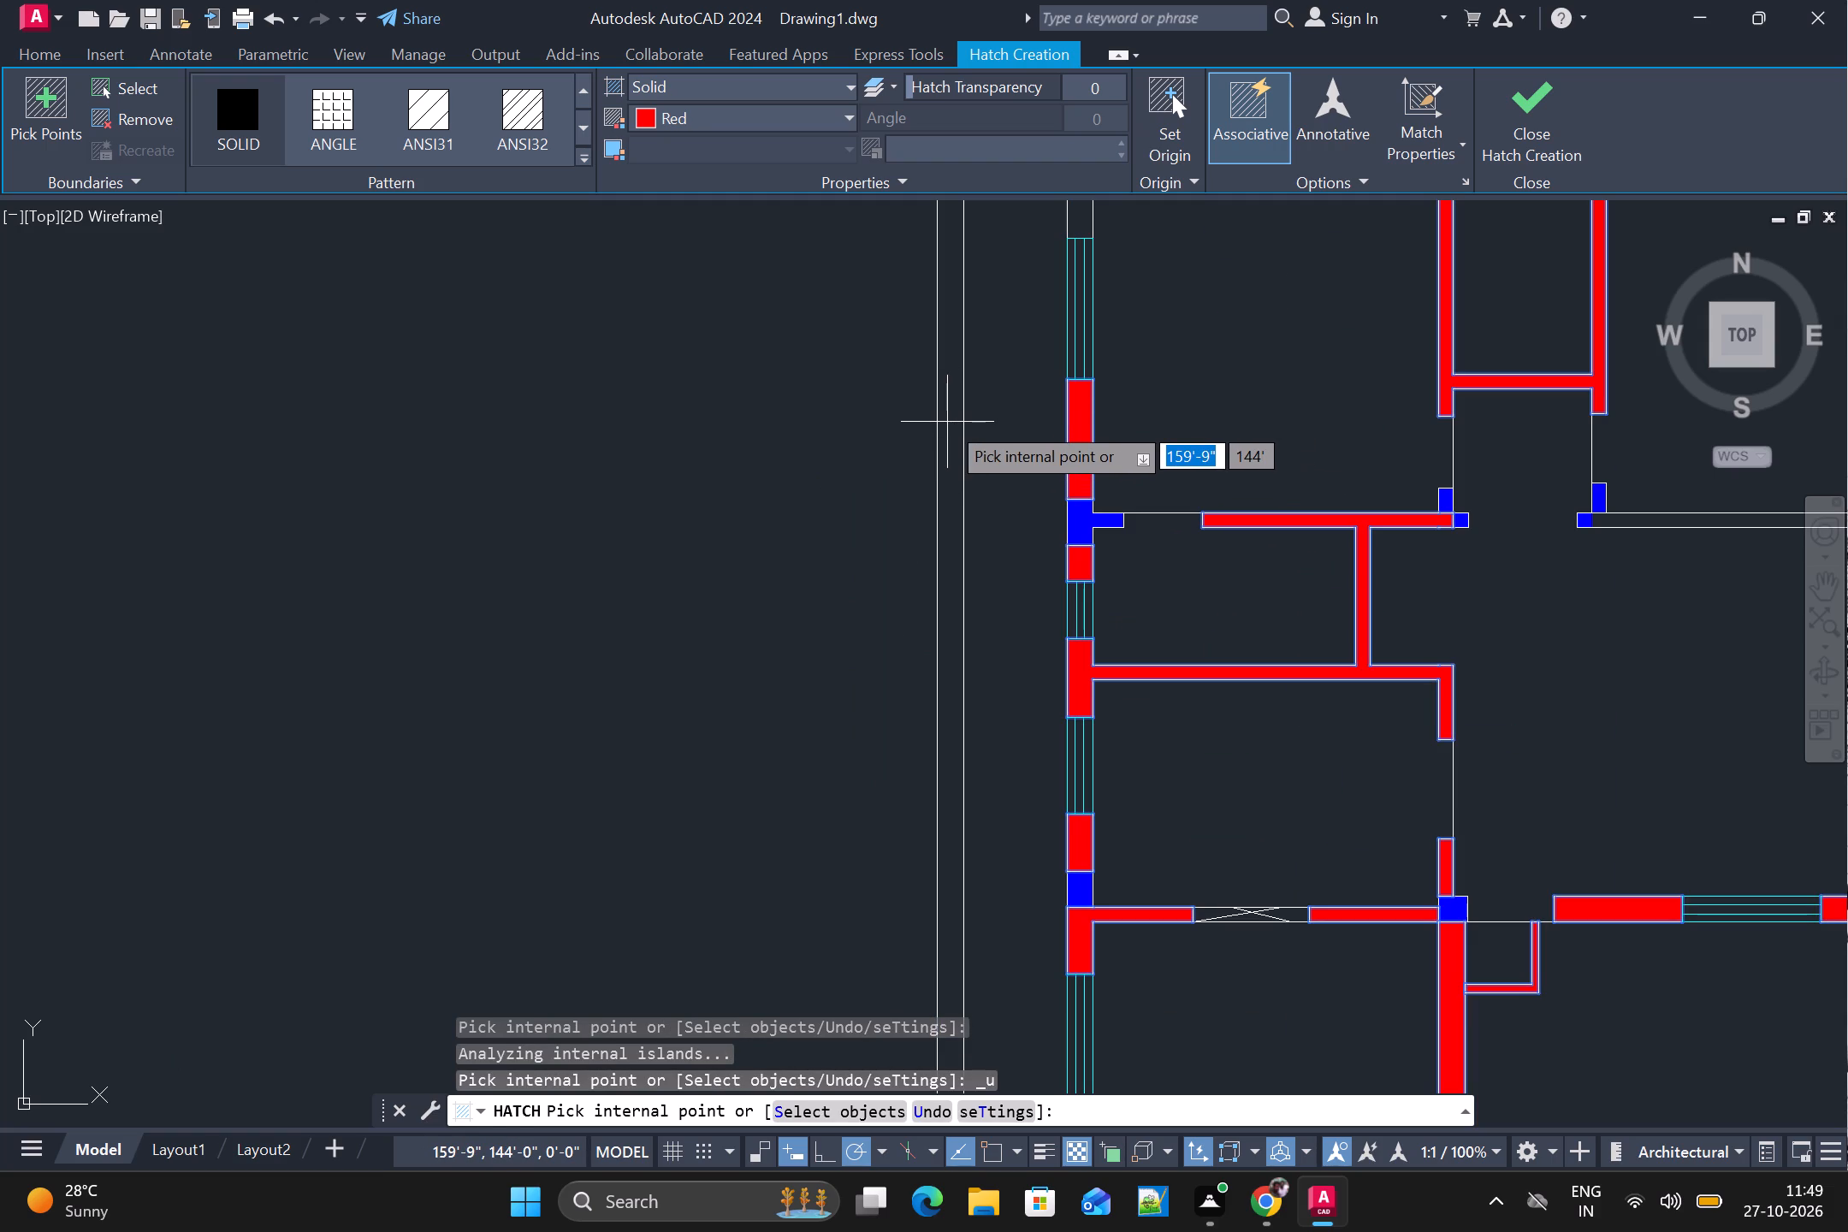
# Fill the full west outer wall in red, including its return at the southwest corner.
pyautogui.scroll(-2, 947, 435)
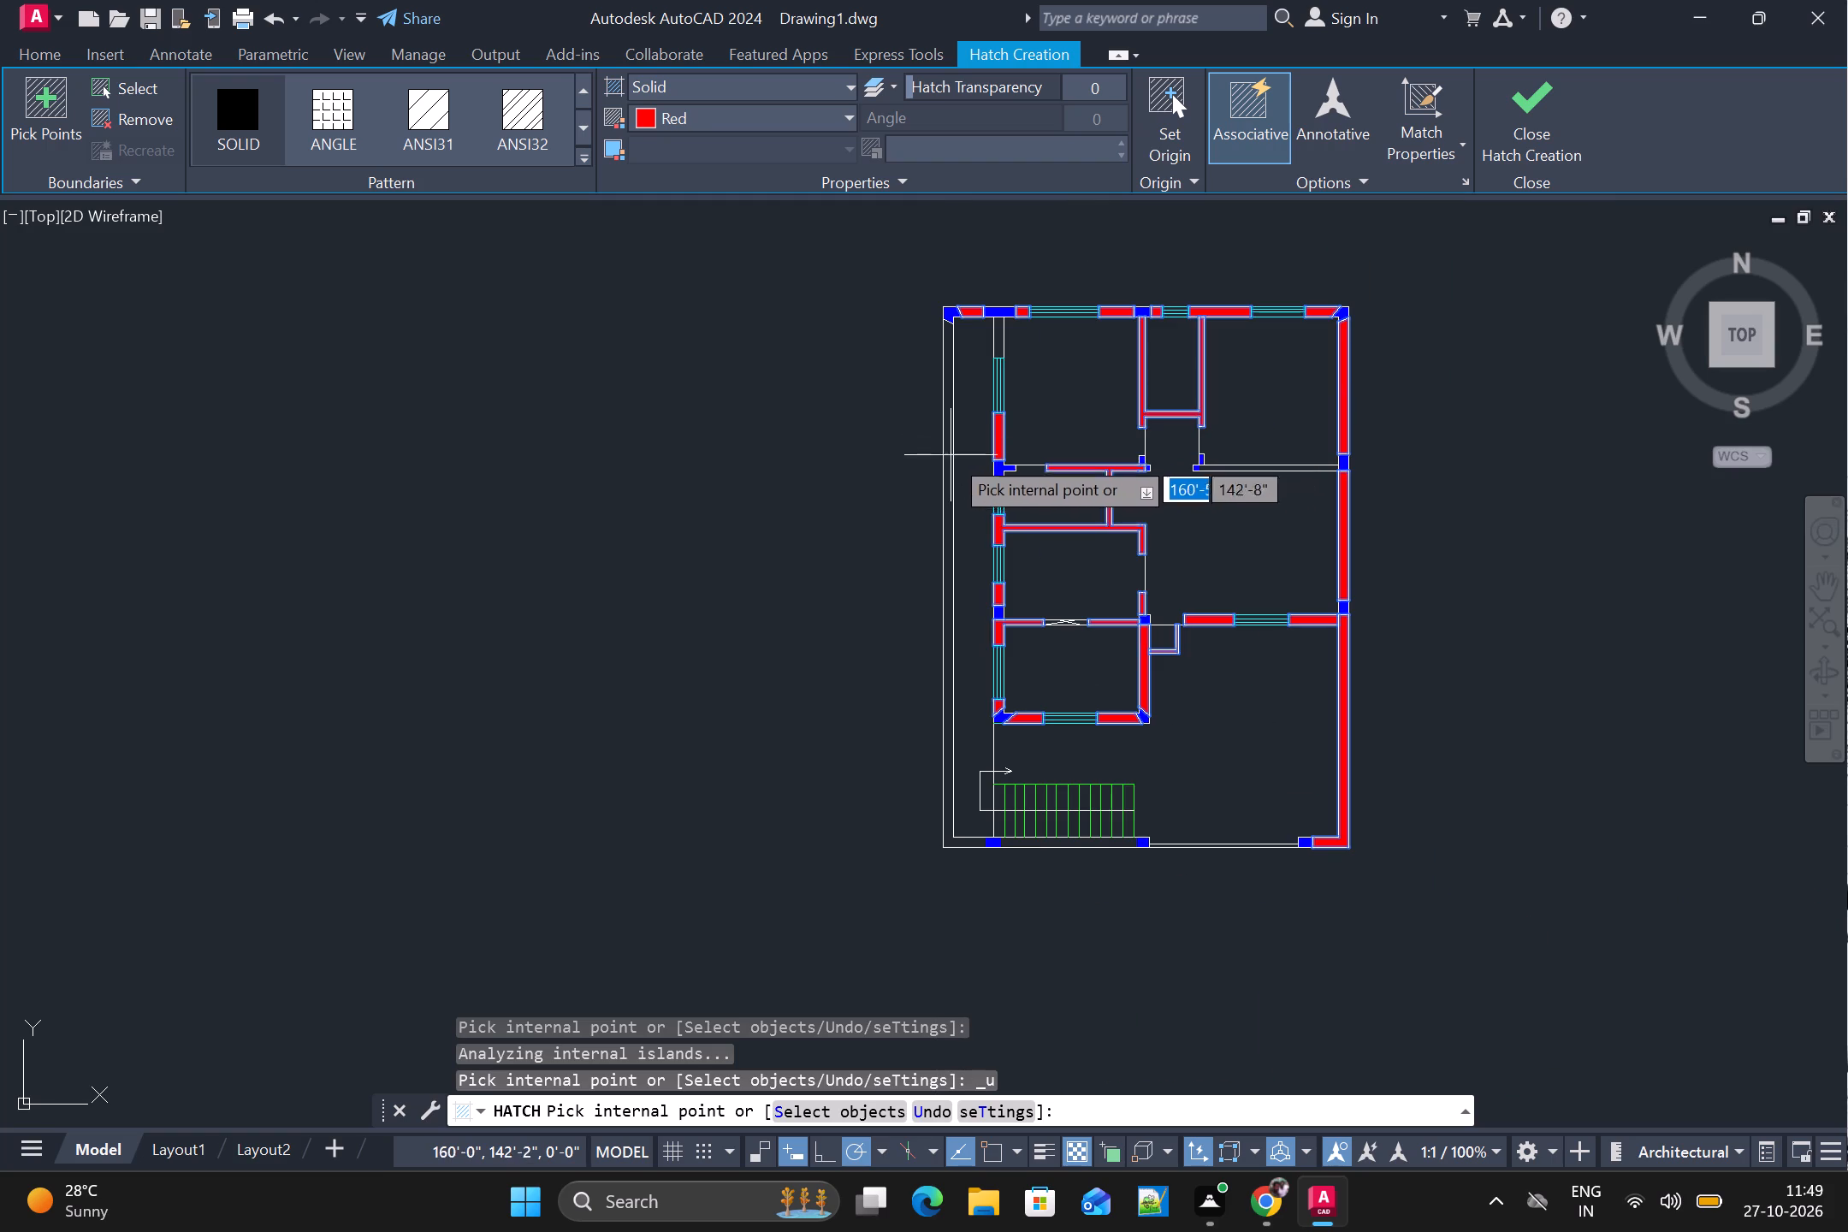
pyautogui.scroll(1, 945, 485)
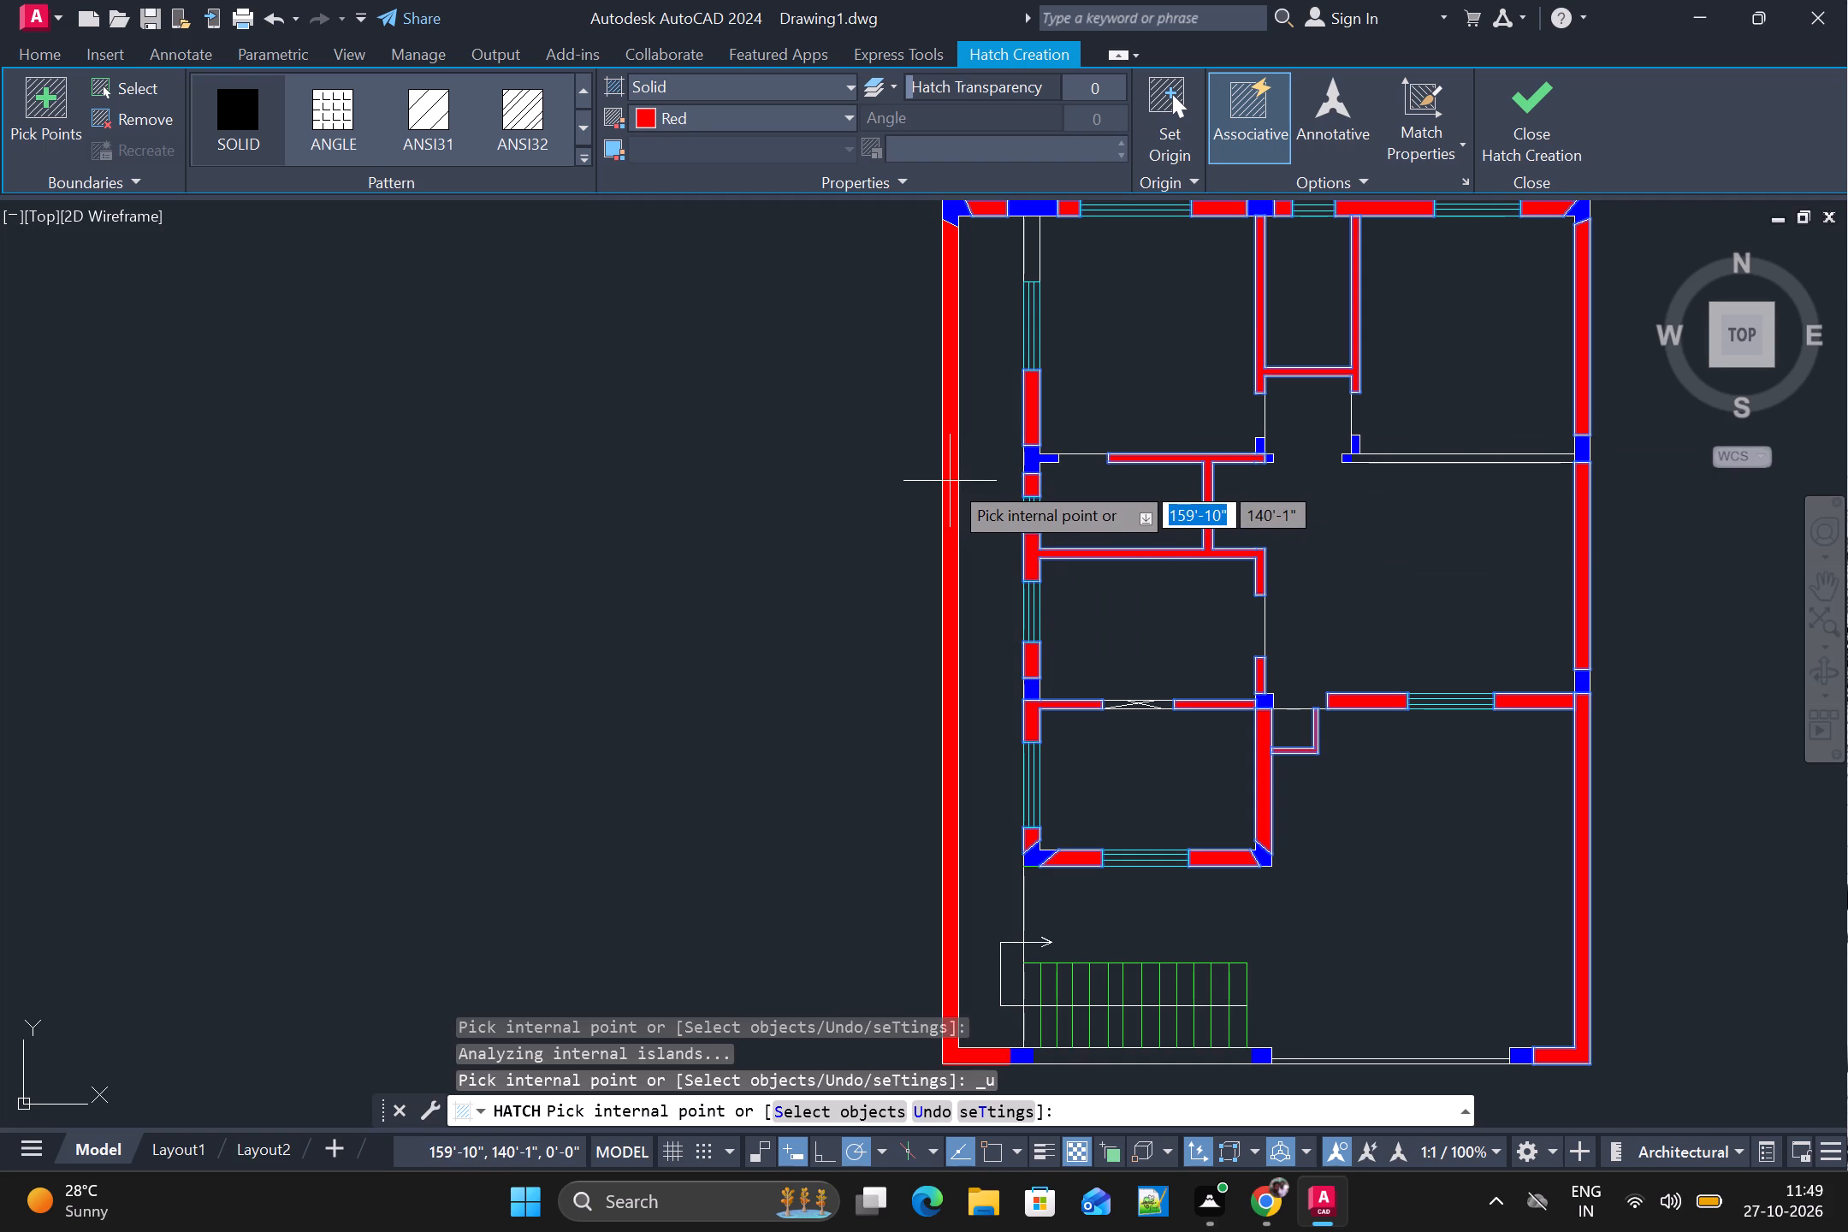
pyautogui.click(950, 481)
pyautogui.scroll(-2, 950, 481)
pyautogui.scroll(2, 1015, 686)
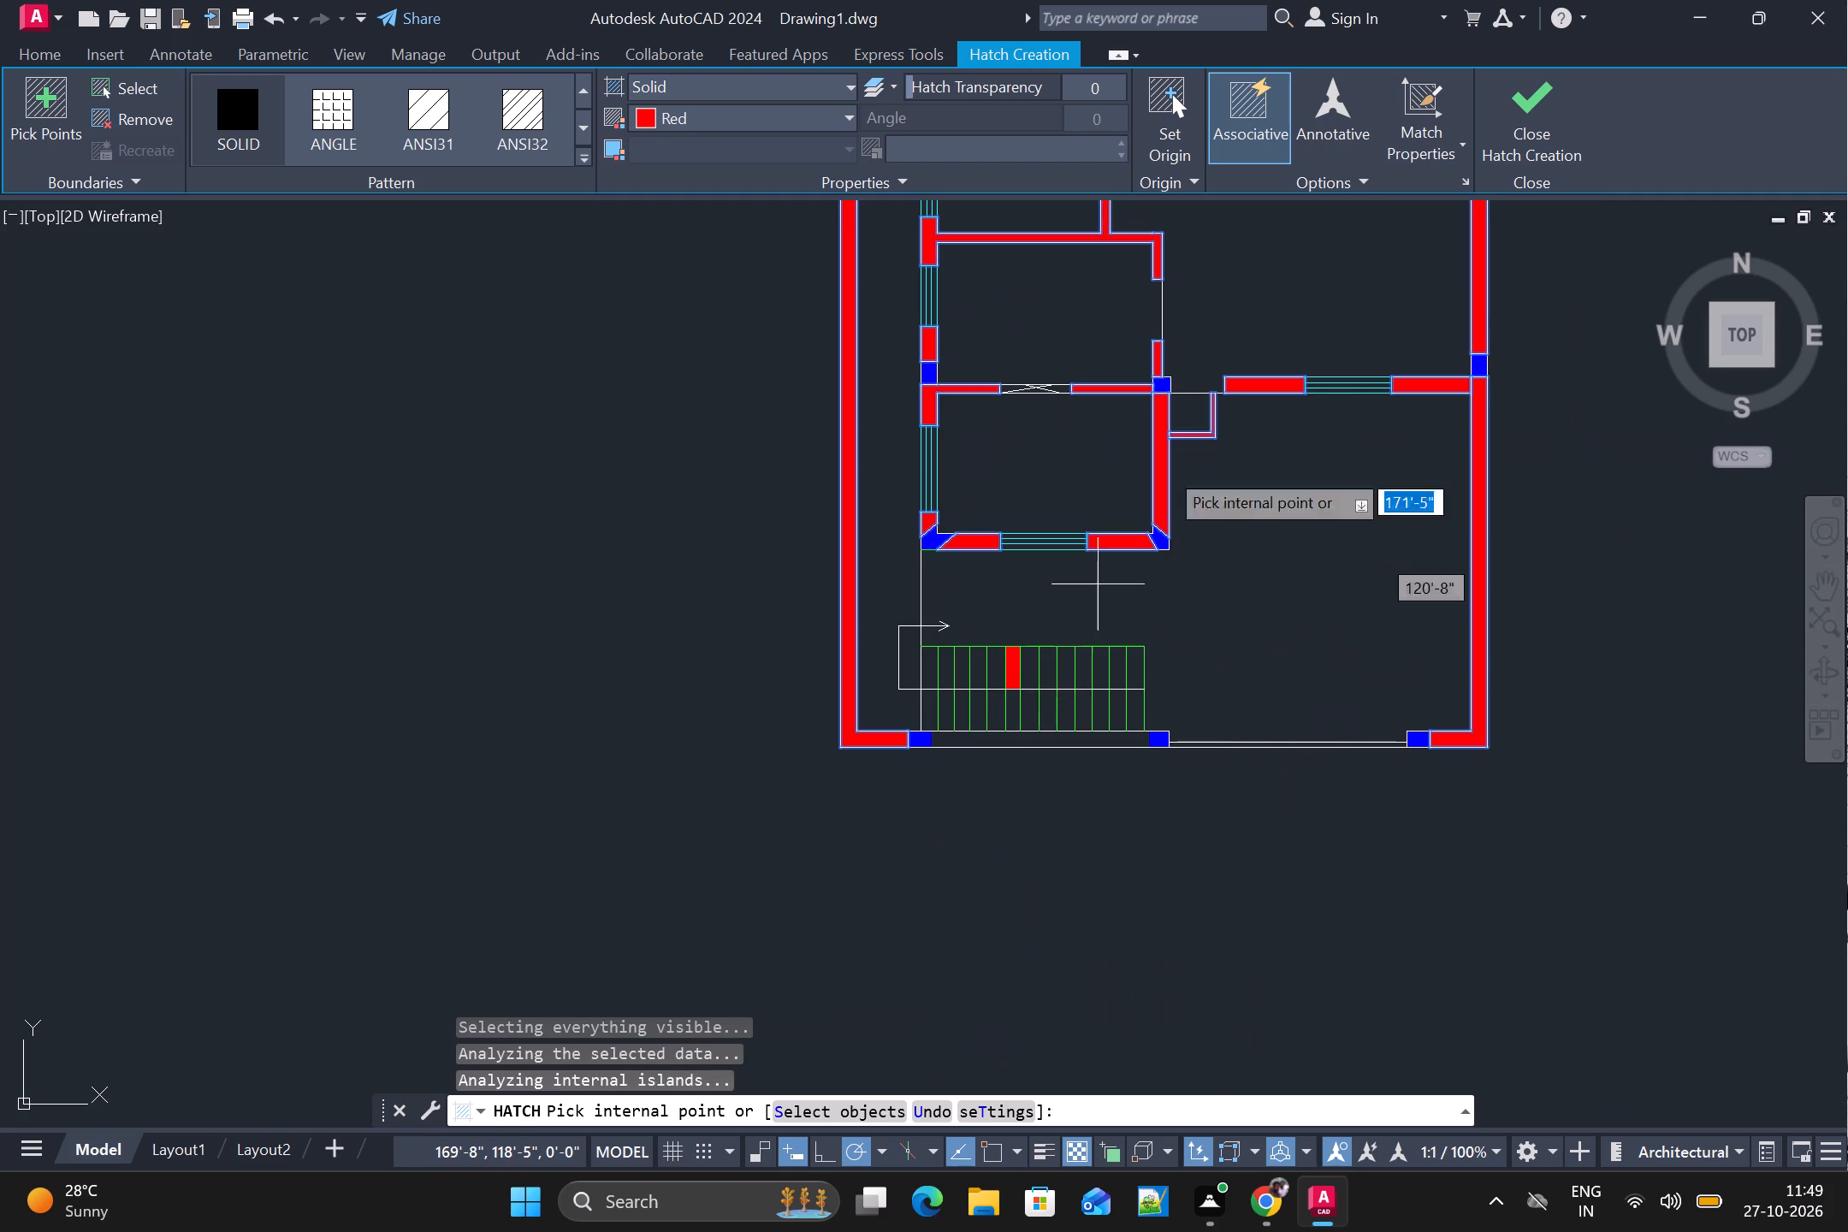
# Fill the northernmost segment of the inner west wall, above its window, in solid red and finish the hatch.
pyautogui.scroll(-2, 1217, 370)
pyautogui.scroll(2, 1225, 379)
pyautogui.moveTo(1224, 356); pyautogui.dragTo(1201, 818, button='middle')
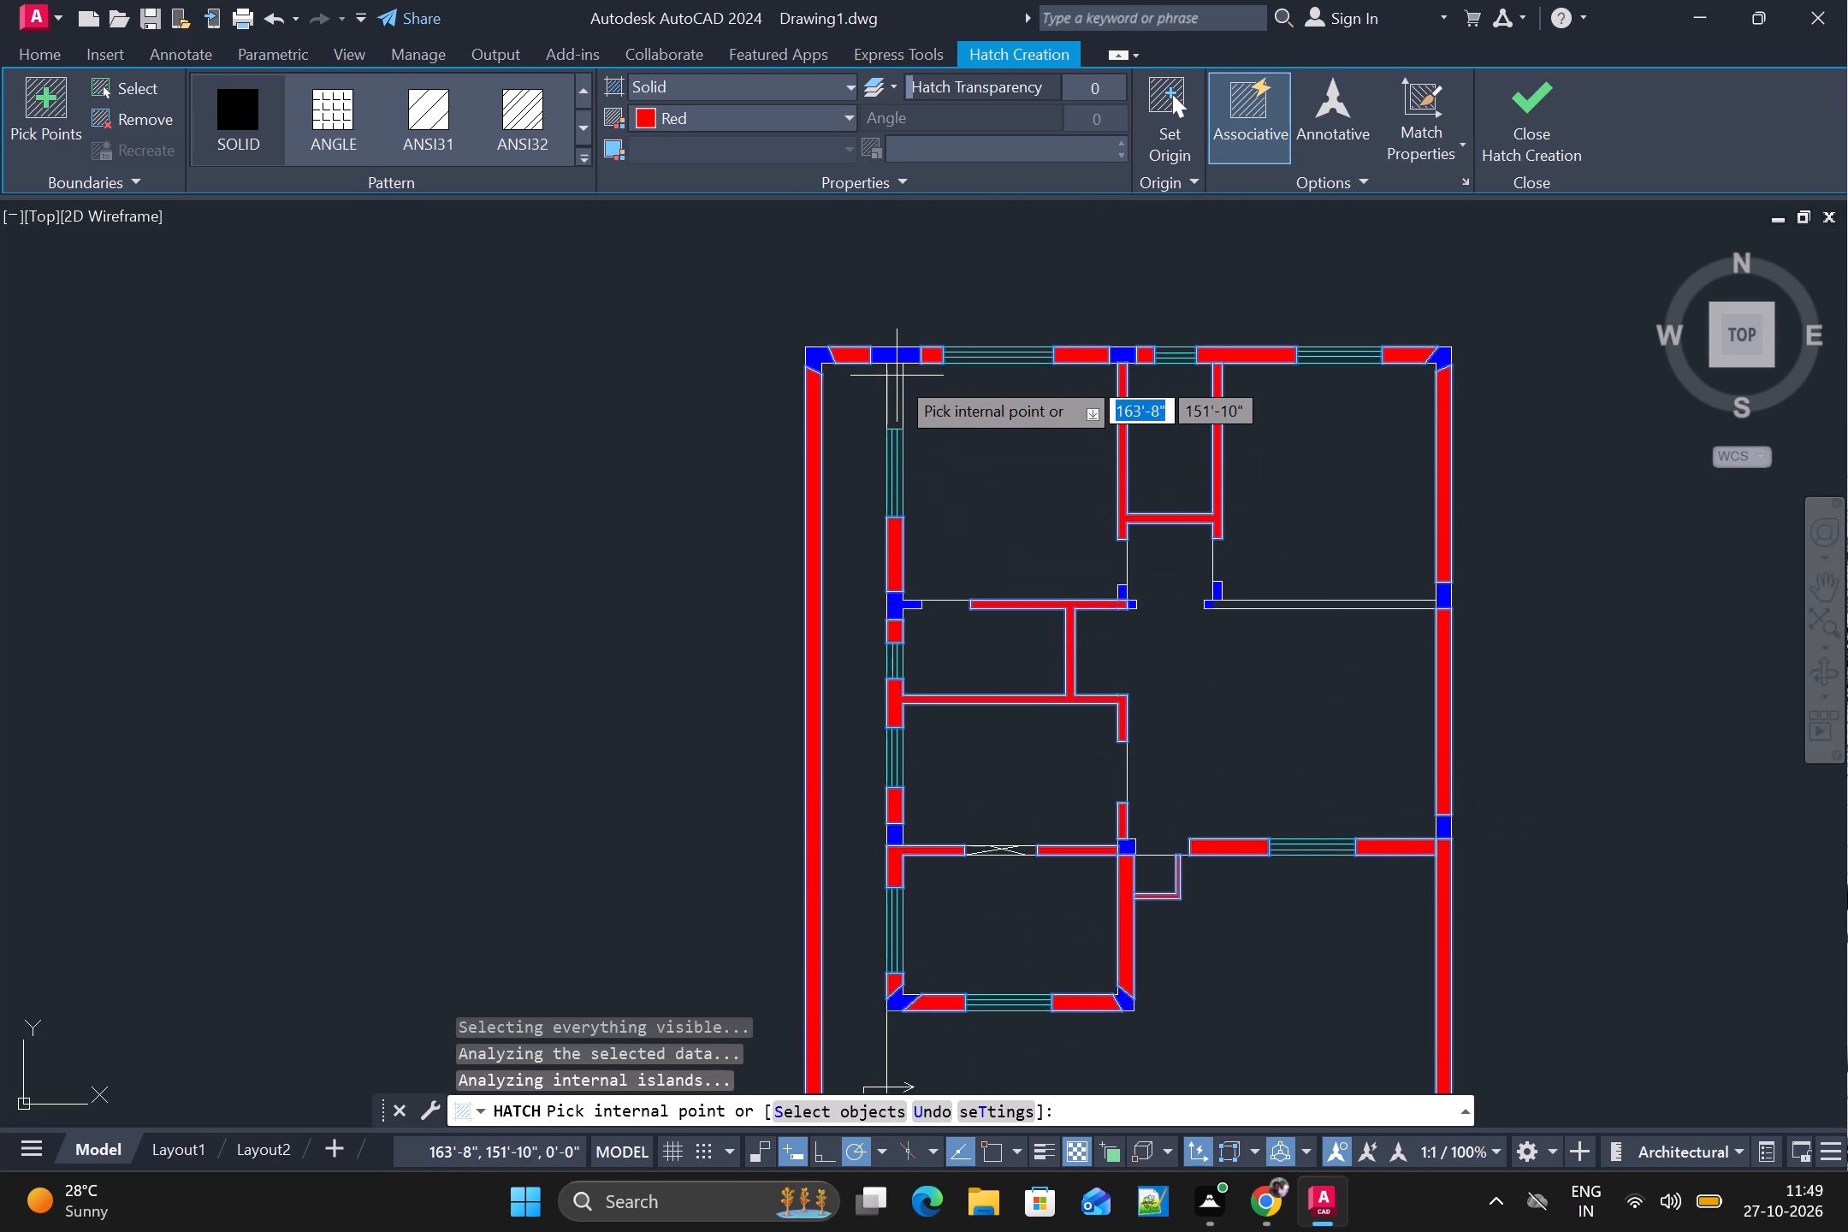
pyautogui.click(897, 389)
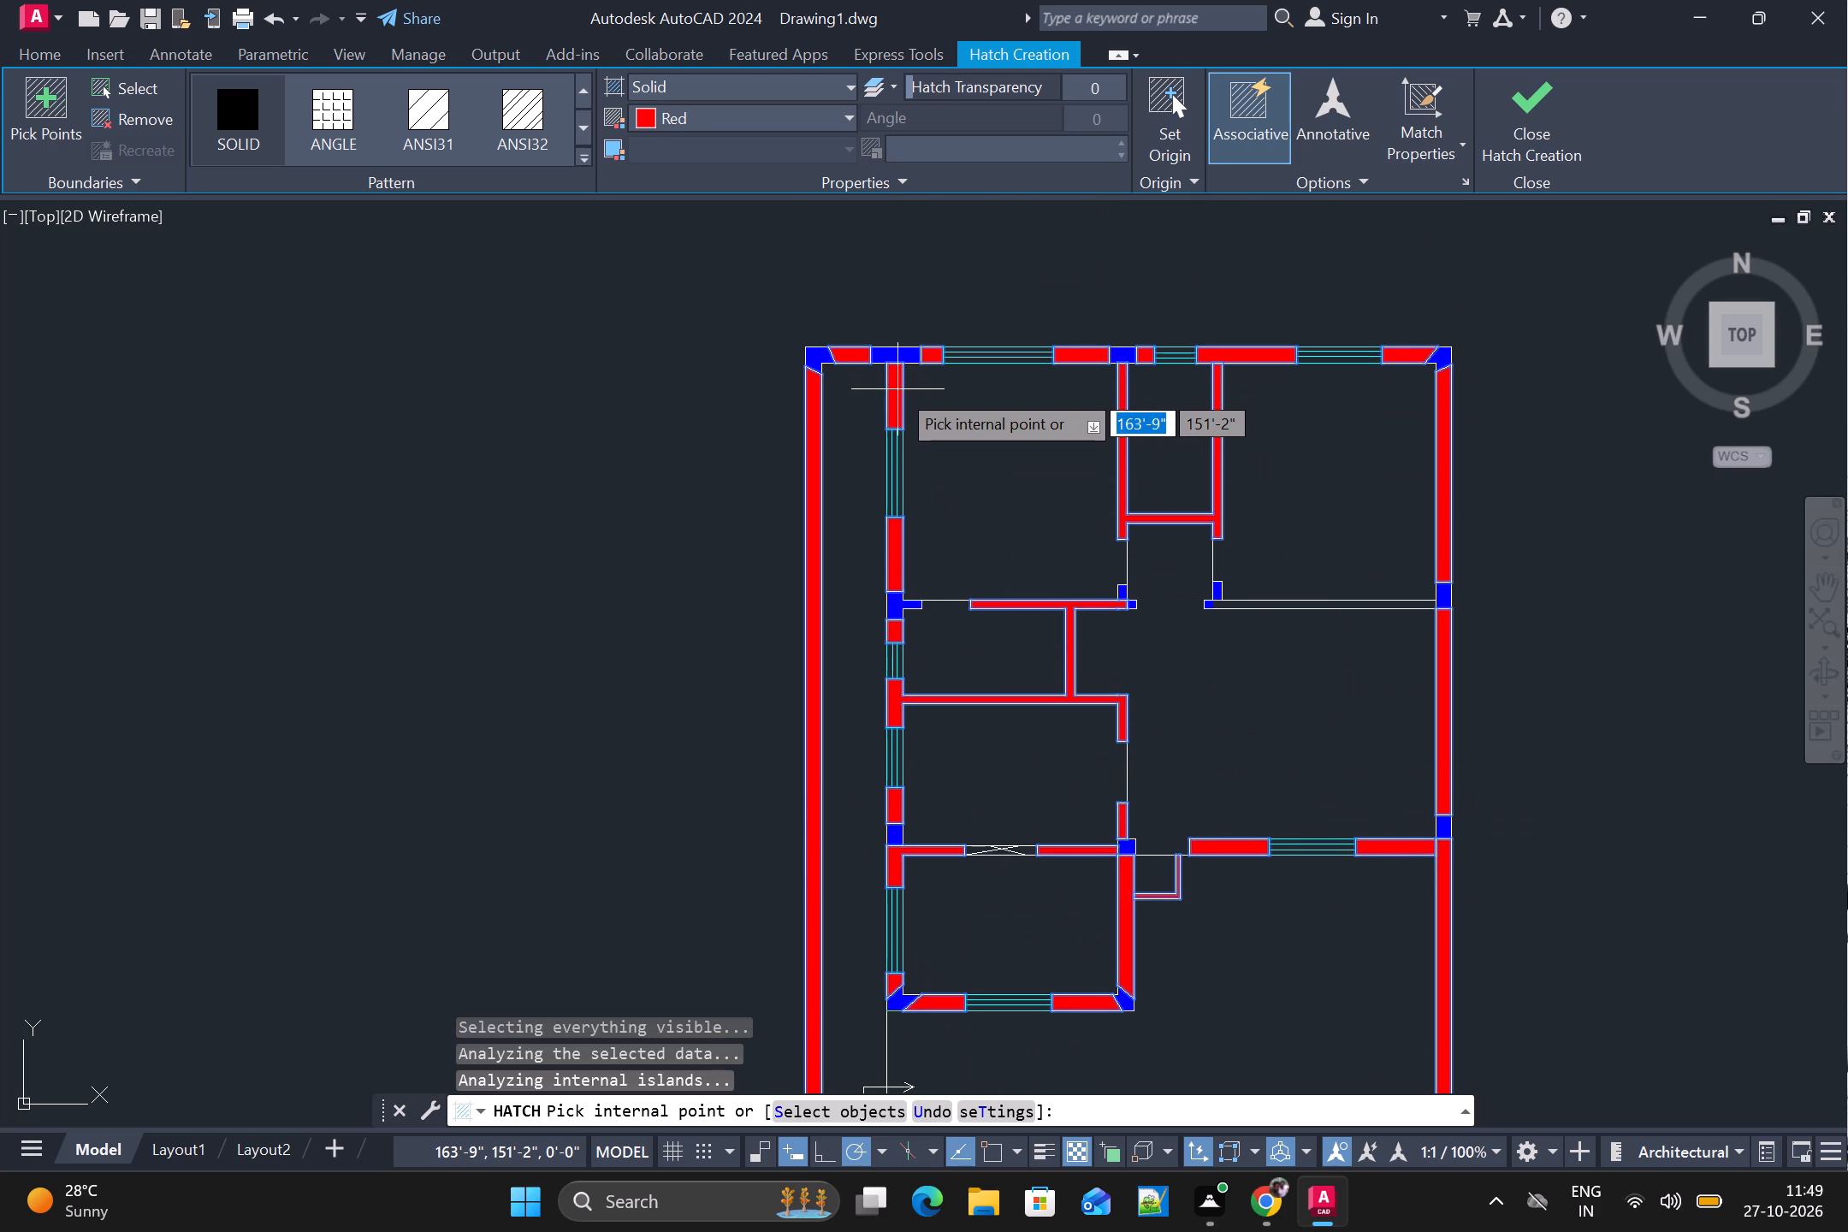
pyautogui.scroll(-1, 1274, 608)
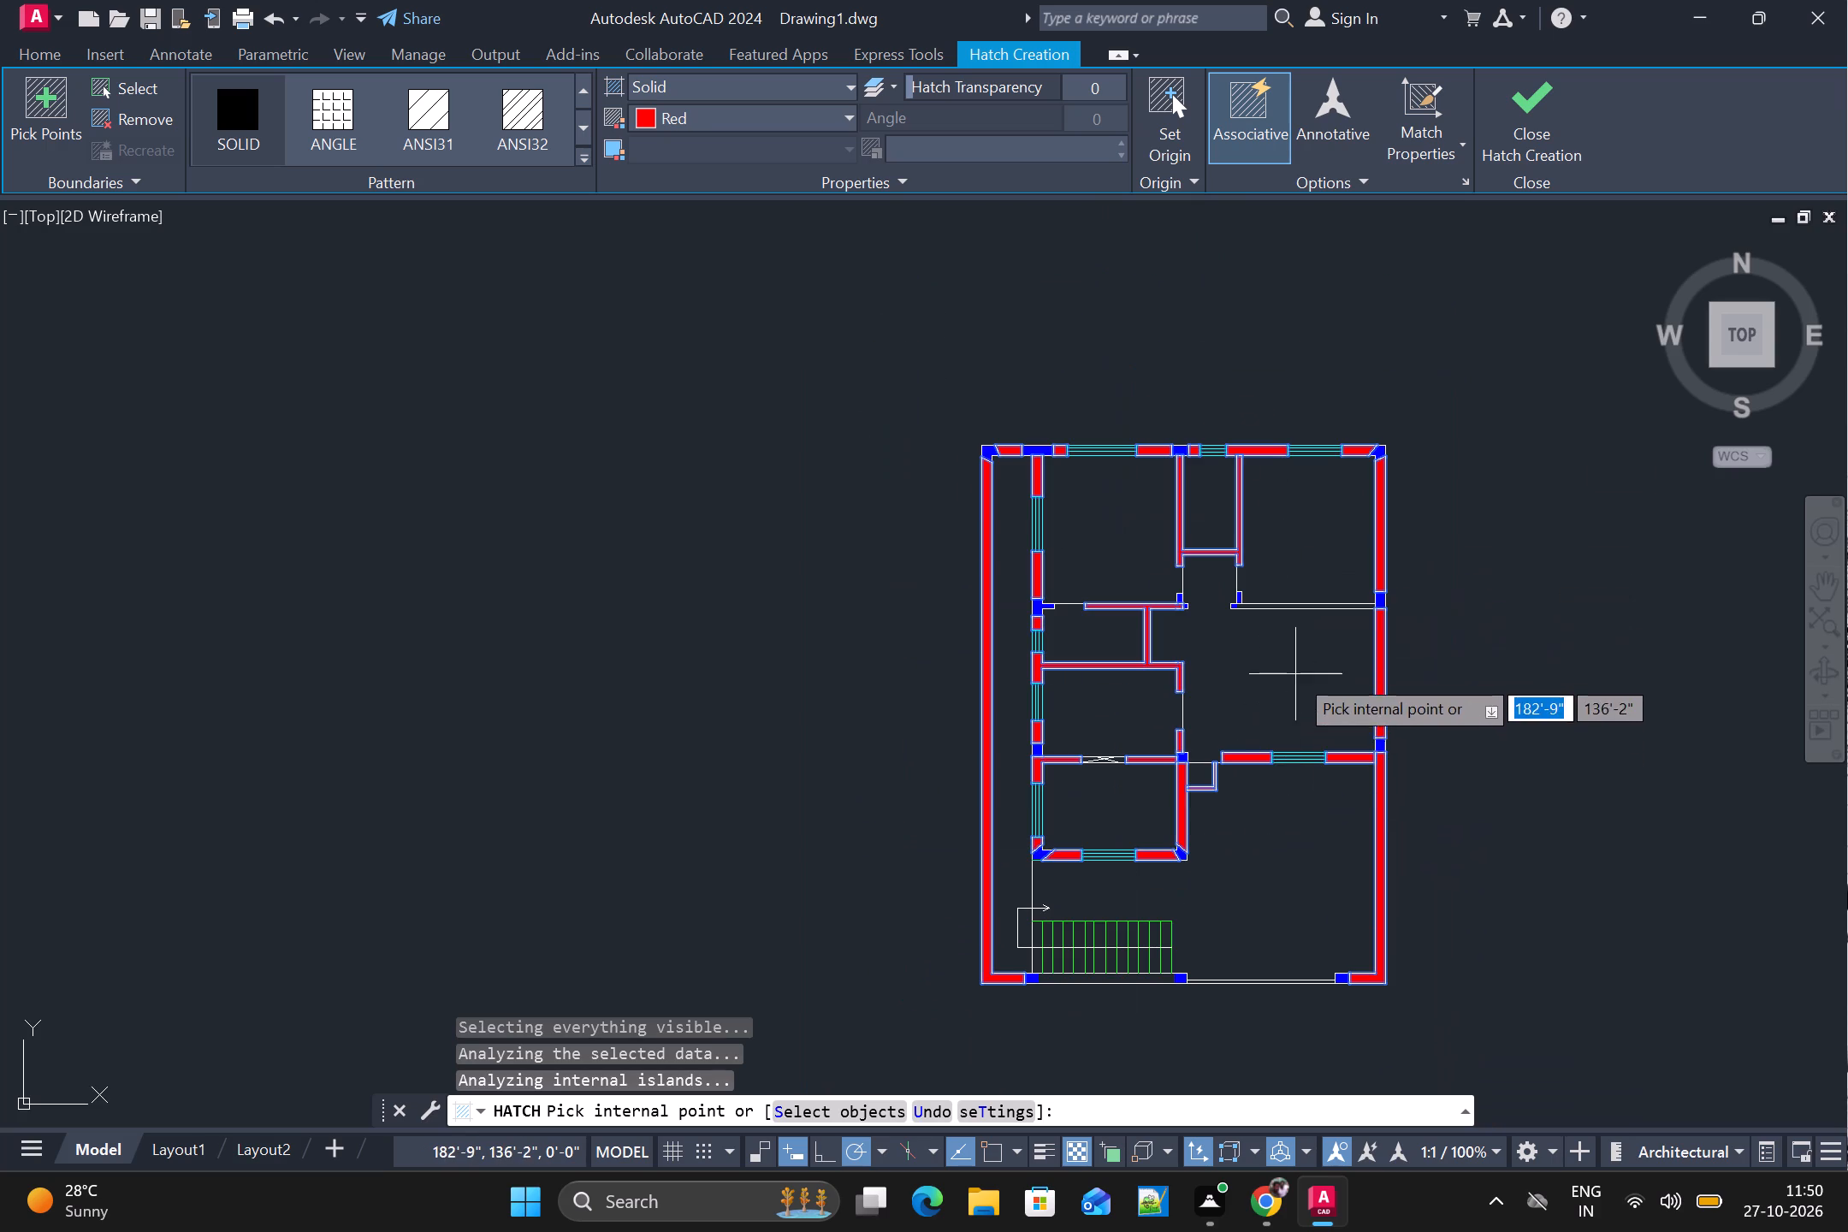
pyautogui.middleClick(1295, 674)
pyautogui.scroll(1, 1295, 674)
pyautogui.click(1525, 99)
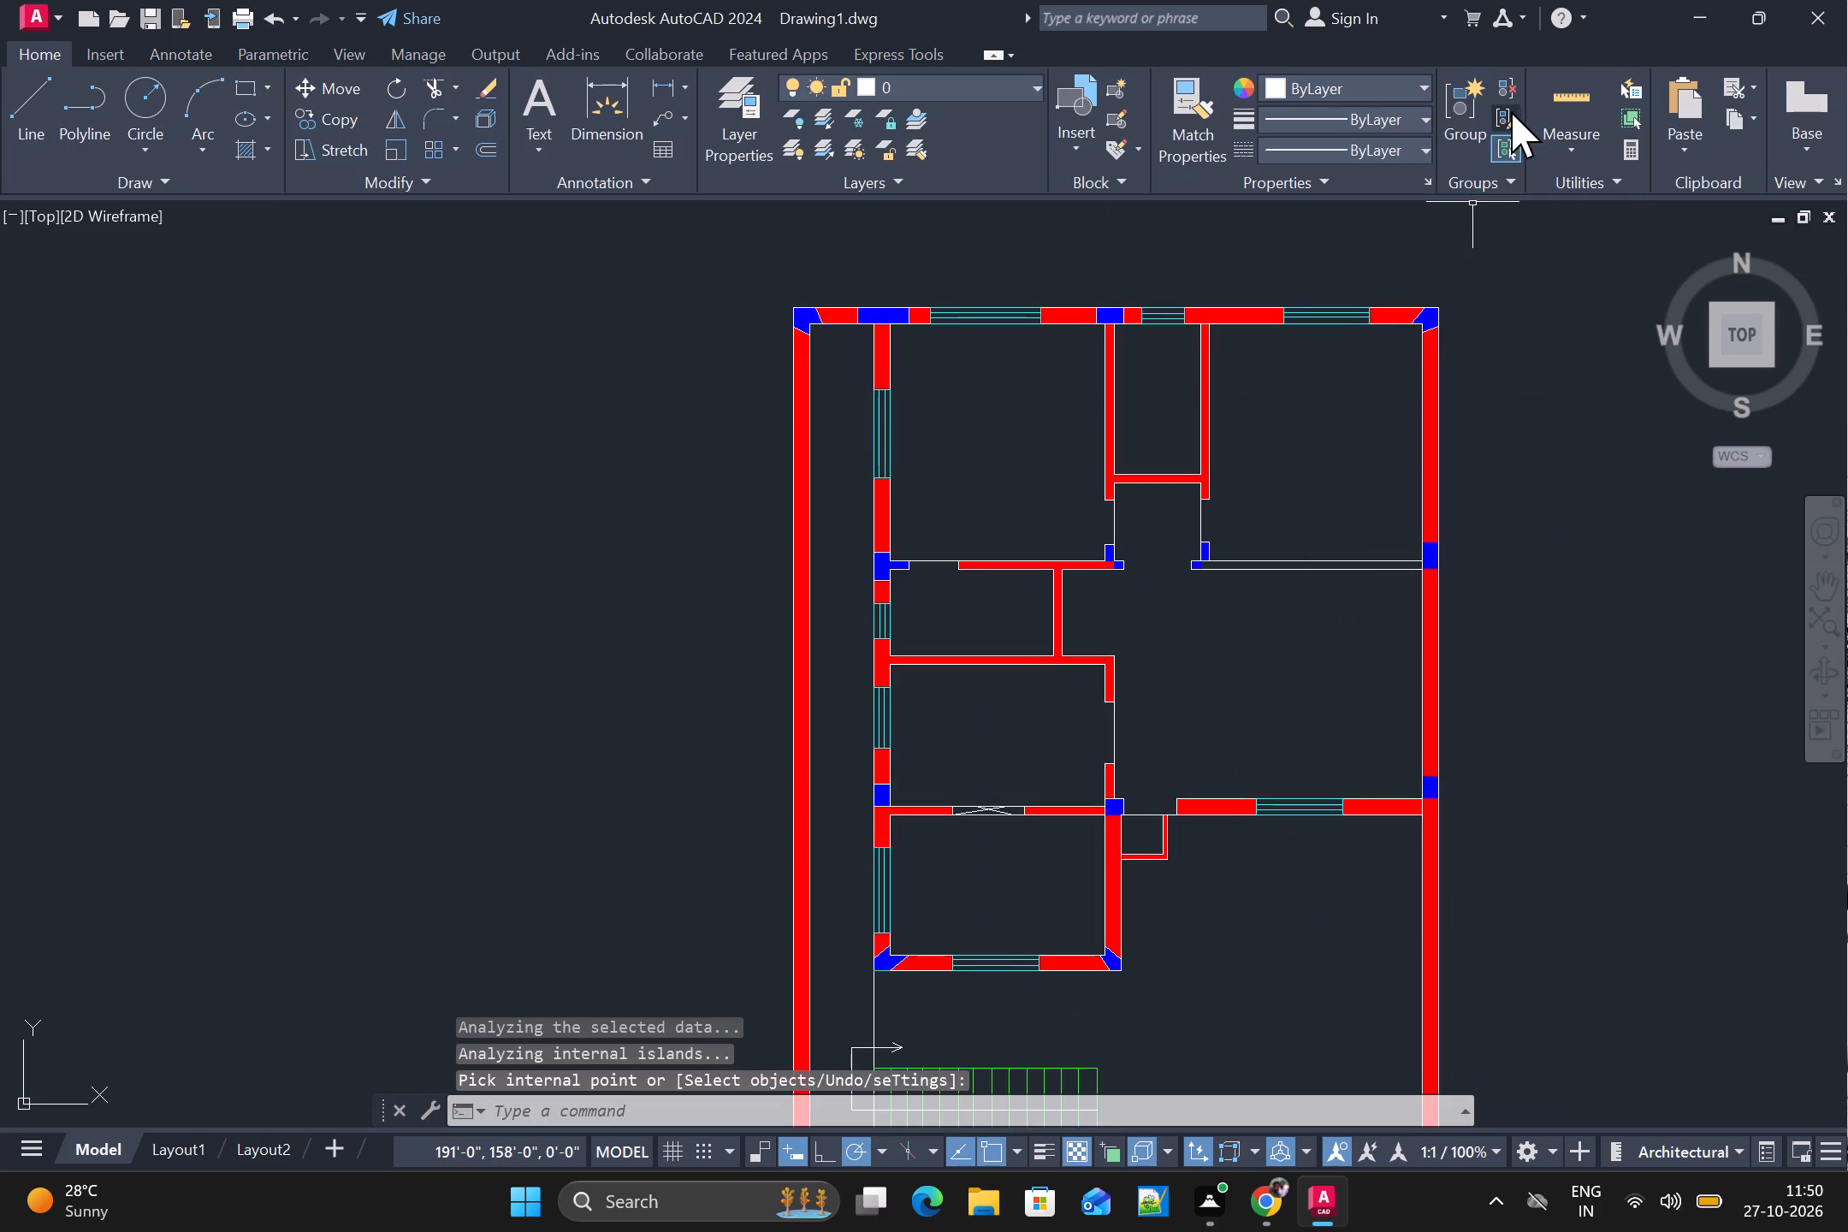
# Examine the wall and column fills across the whole floor plan.
pyautogui.scroll(-1, 1392, 442)
pyautogui.scroll(1, 1395, 459)
pyautogui.moveTo(1395, 459); pyautogui.dragTo(1397, 423, button='middle')
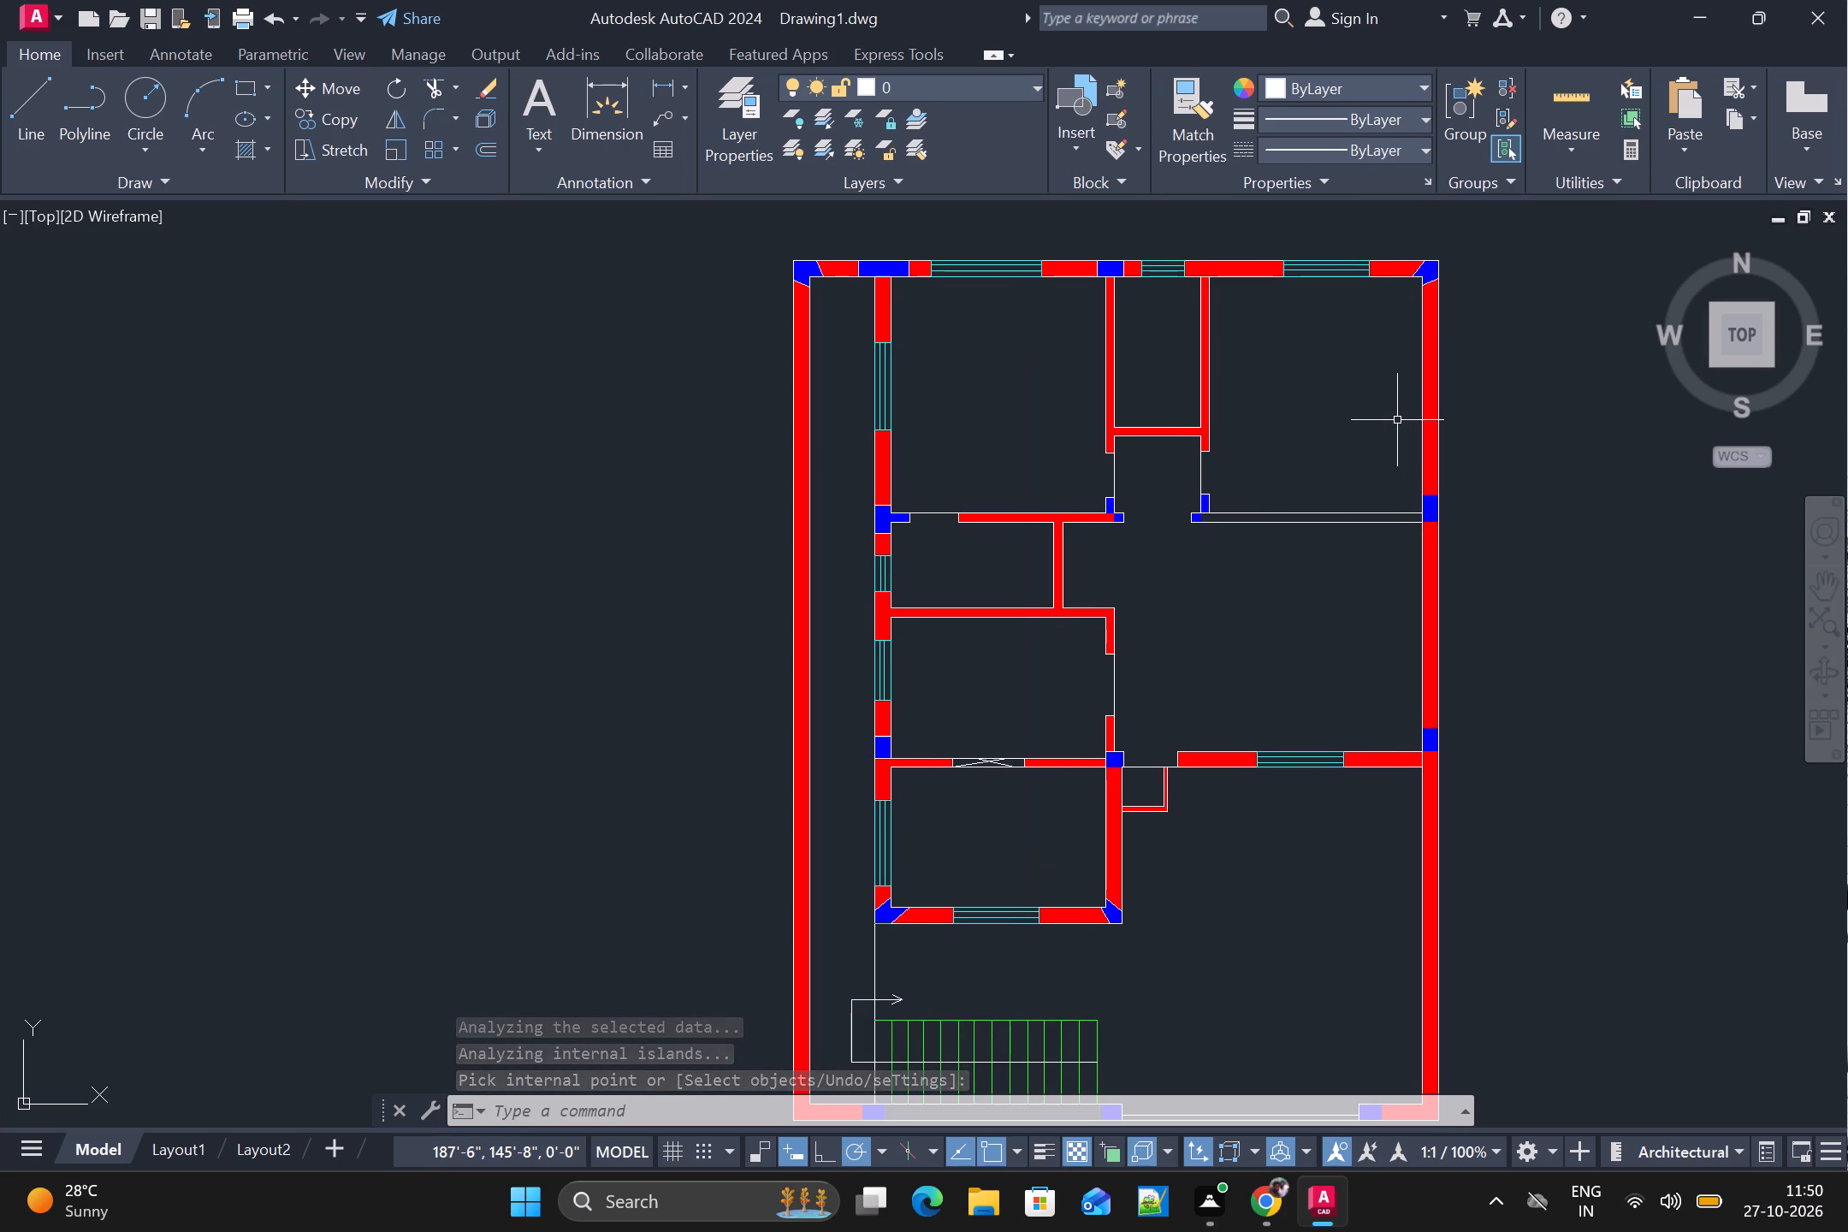
pyautogui.scroll(-1, 1397, 420)
pyautogui.scroll(1, 1347, 503)
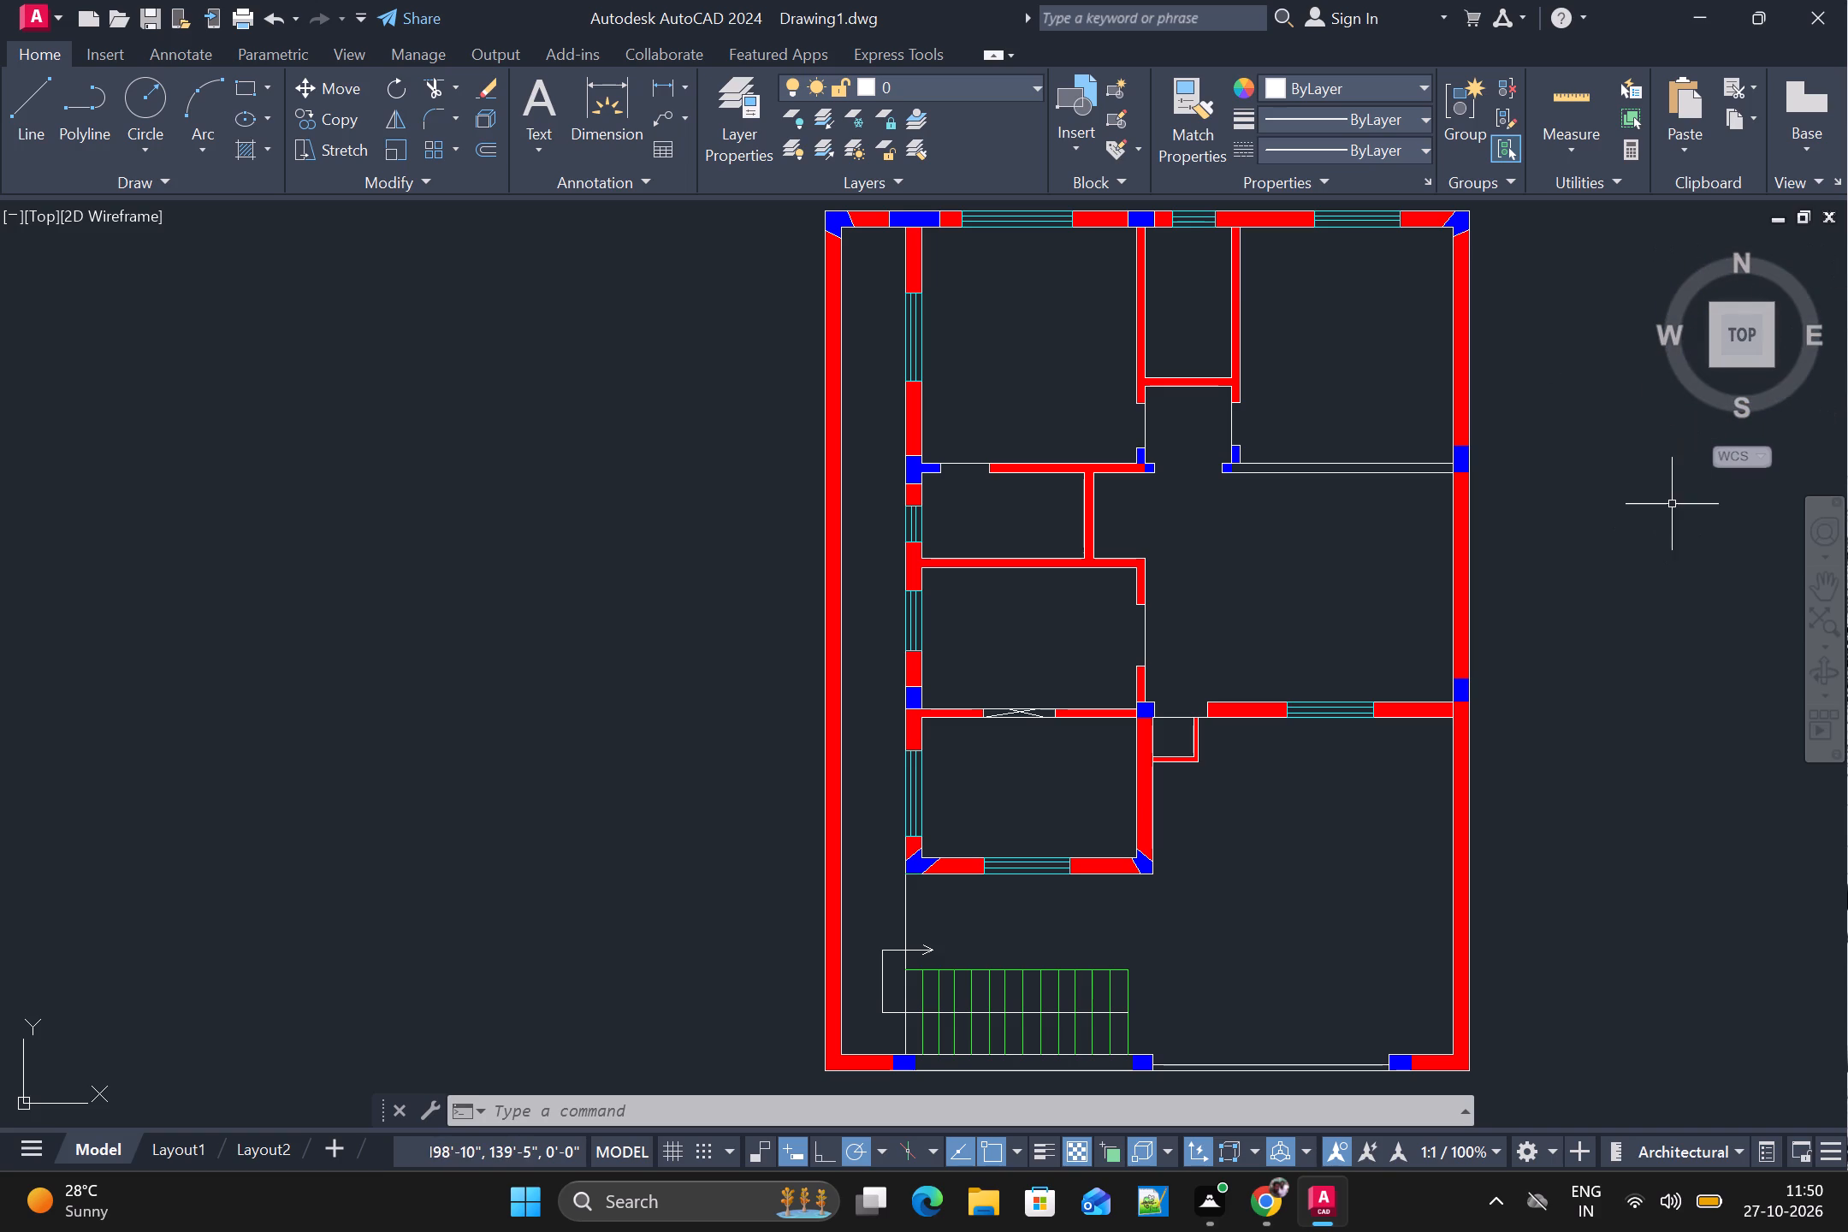
pyautogui.scroll(-1, 1628, 776)
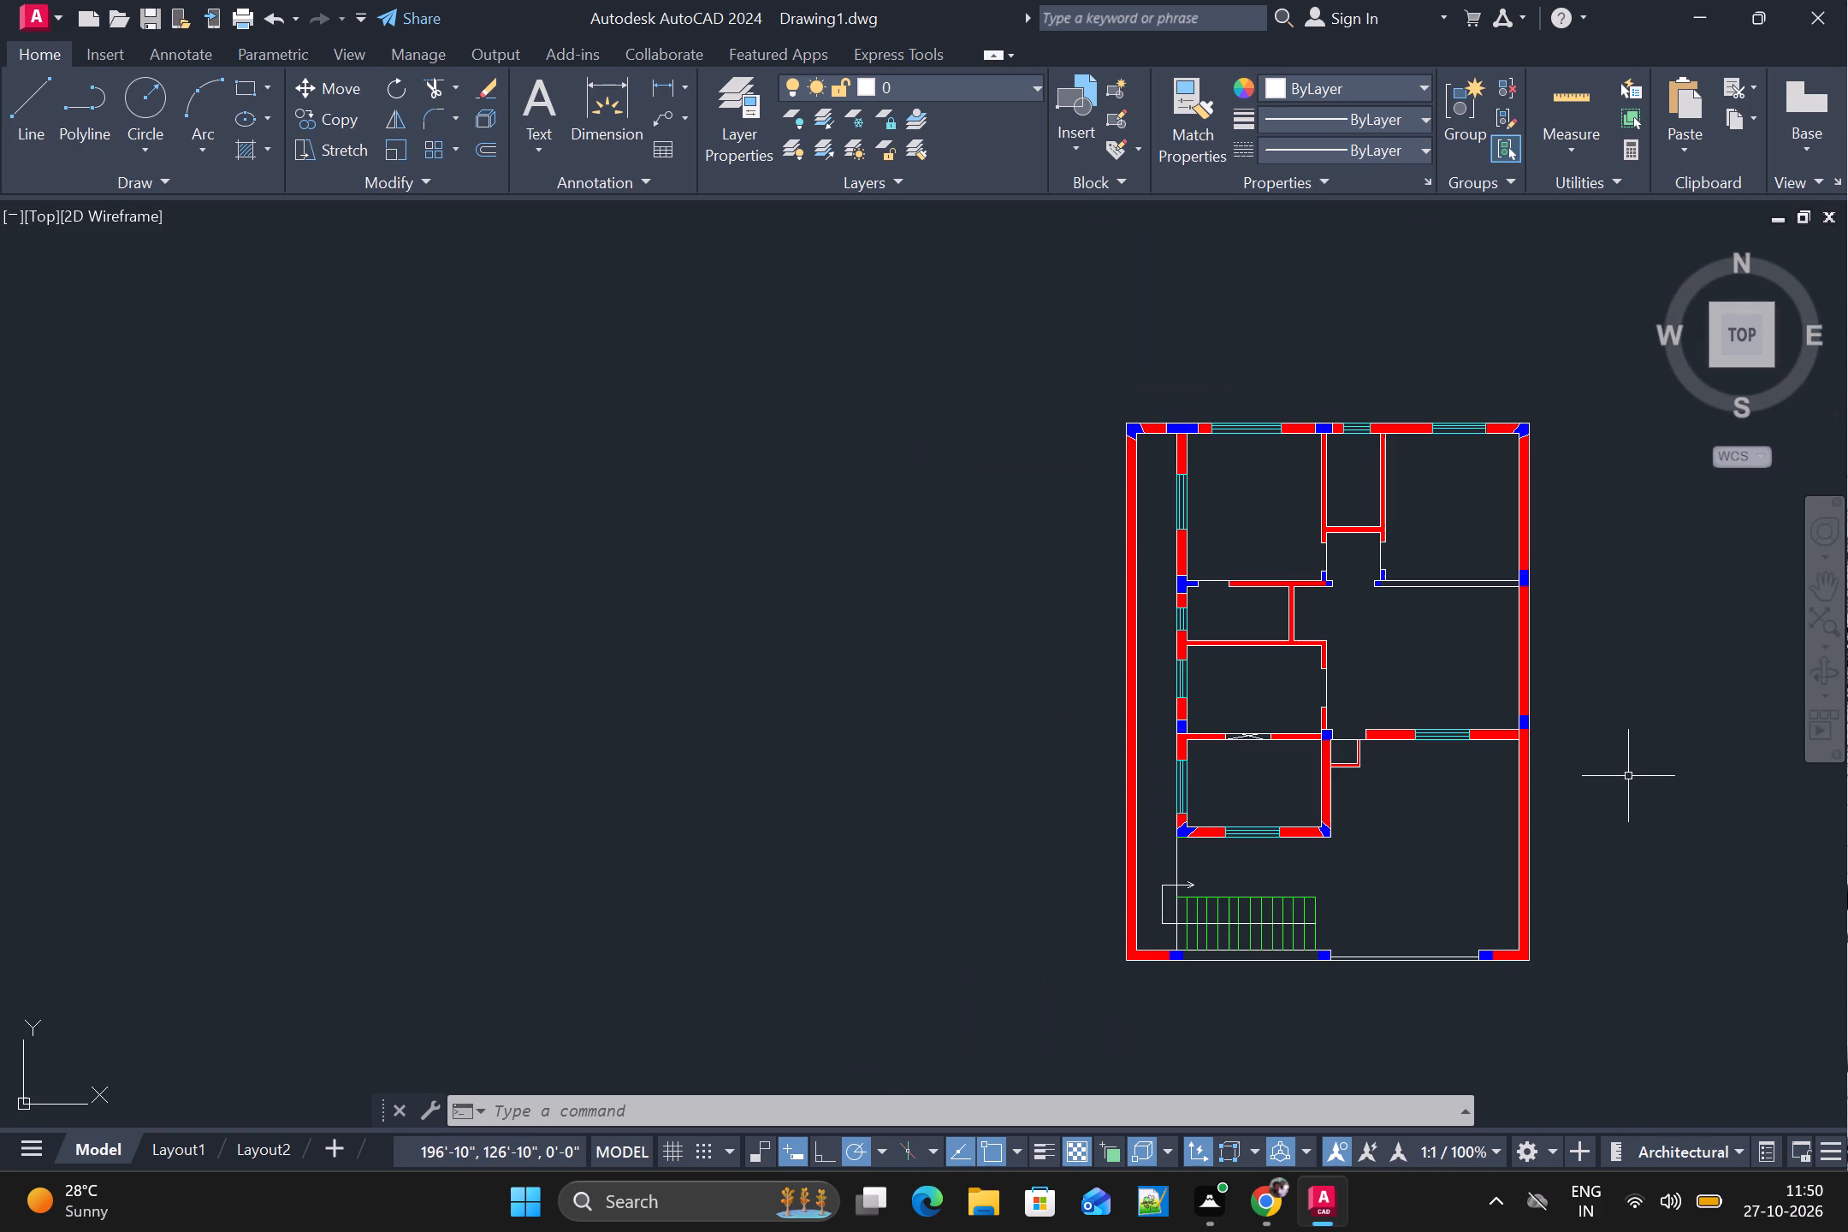
pyautogui.scroll(1, 1373, 744)
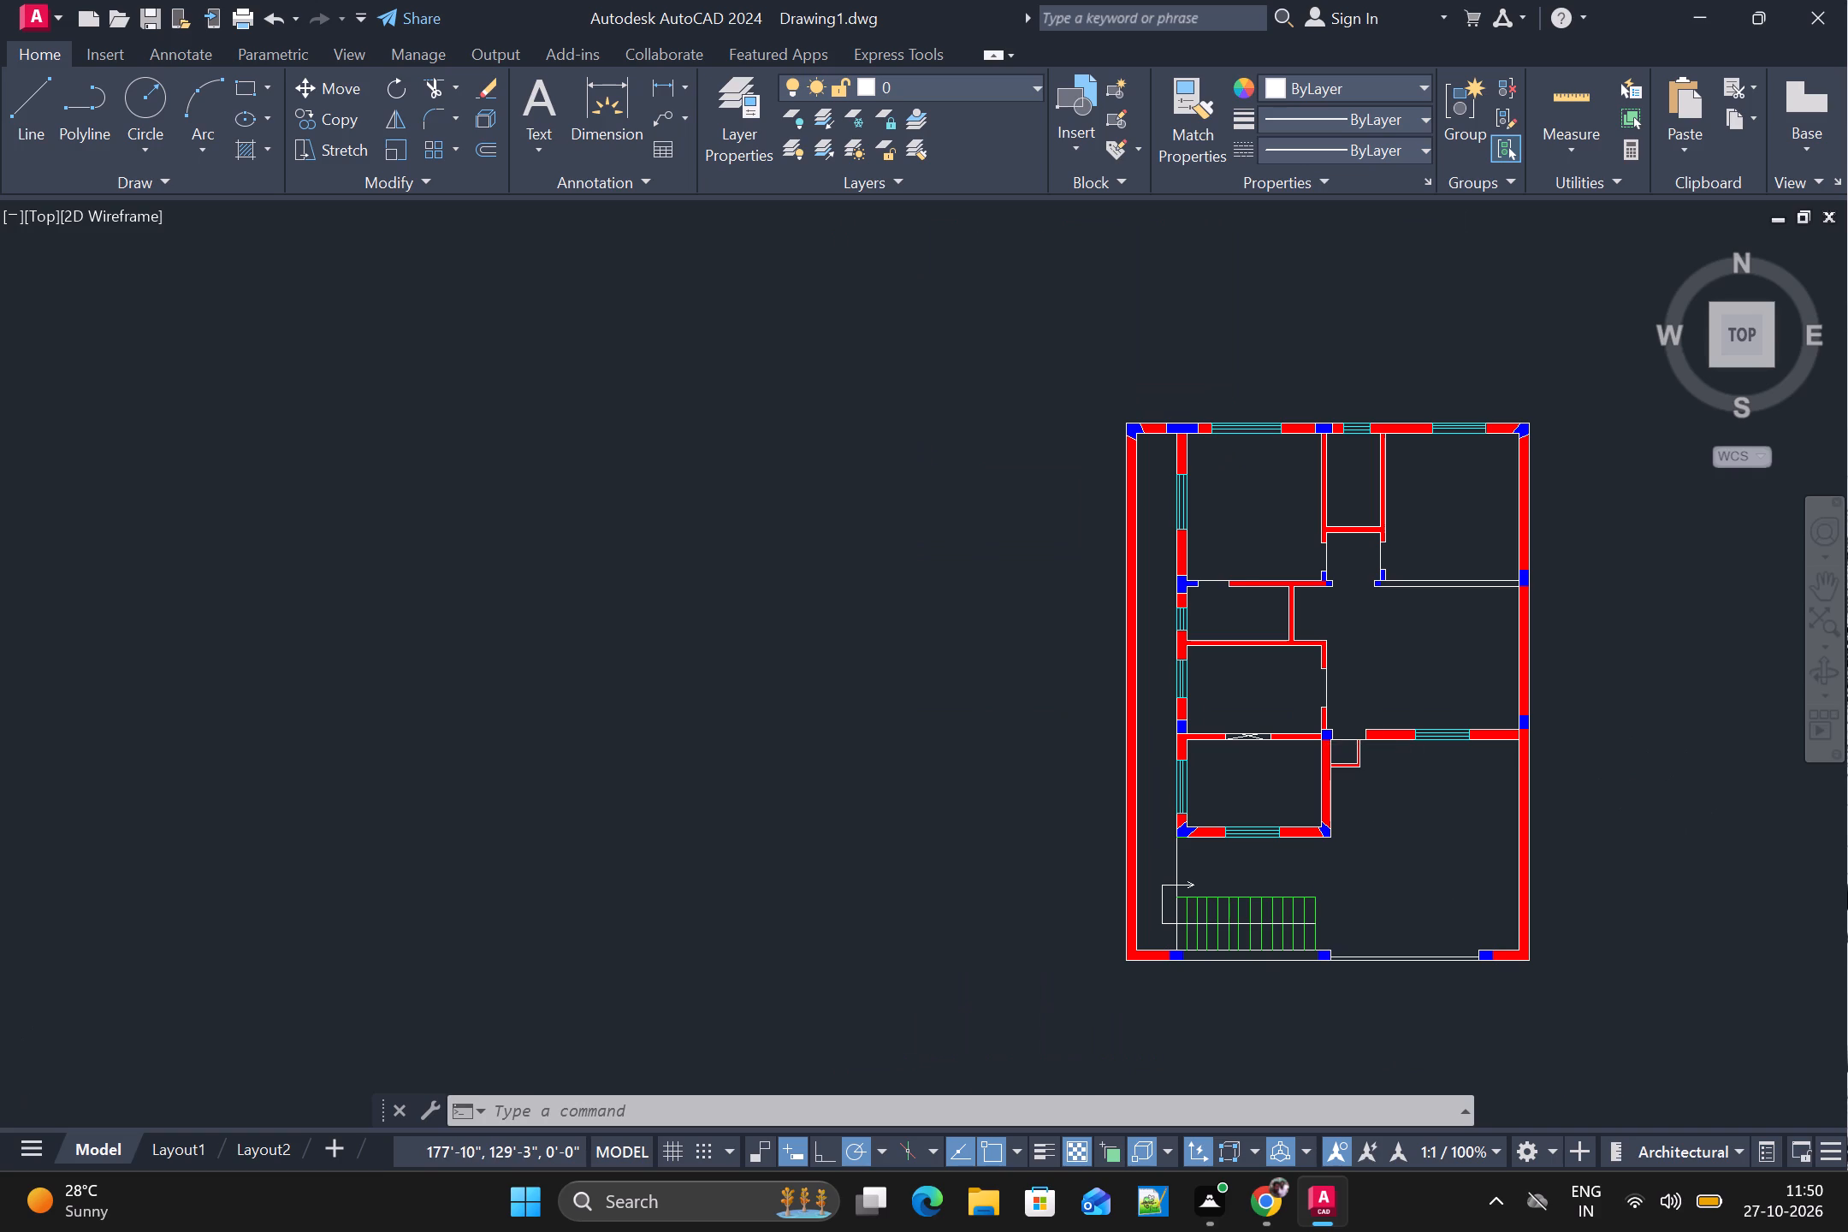
pyautogui.moveTo(1381, 807); pyautogui.dragTo(1424, 789, button='middle')
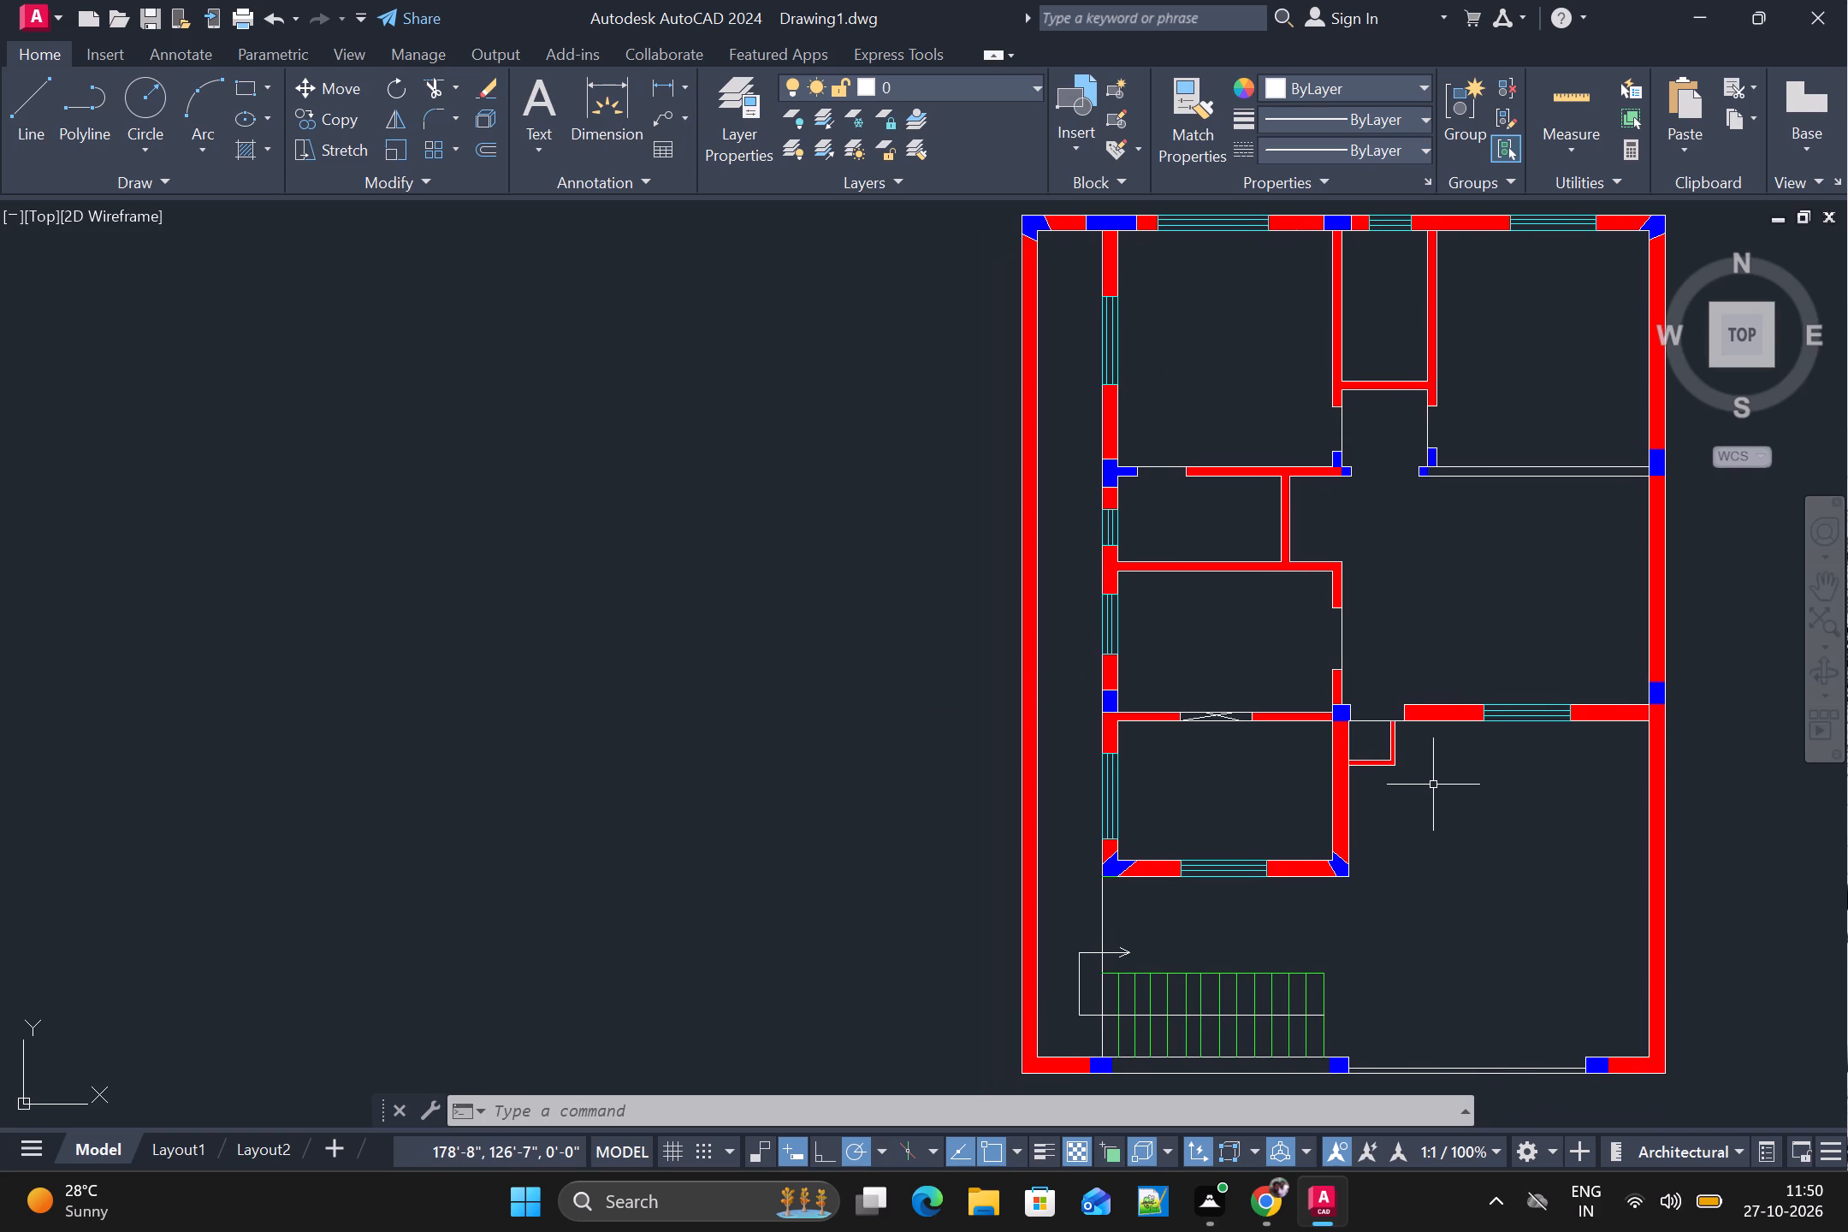
pyautogui.scroll(-1, 1401, 825)
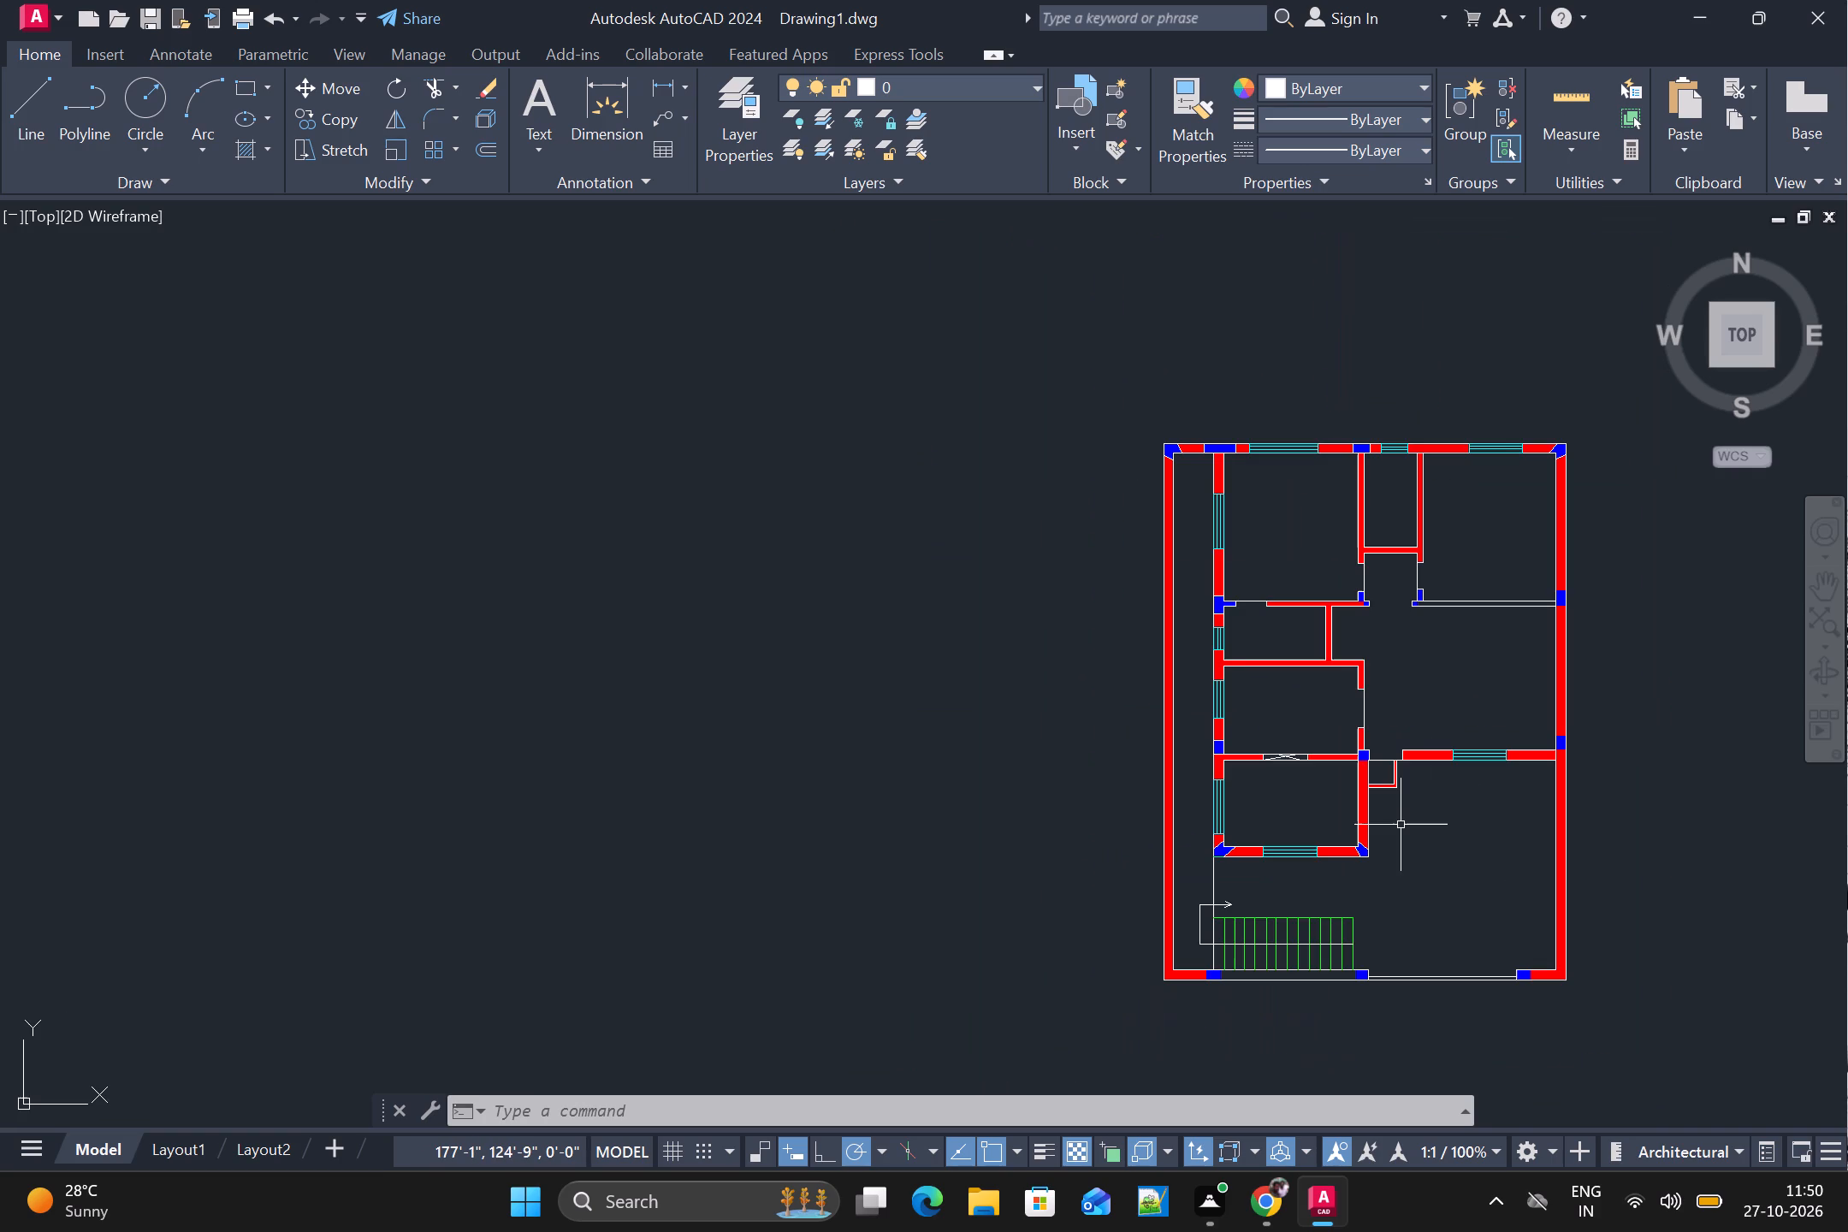
pyautogui.moveTo(1401, 825); pyautogui.dragTo(1206, 824, button='middle')
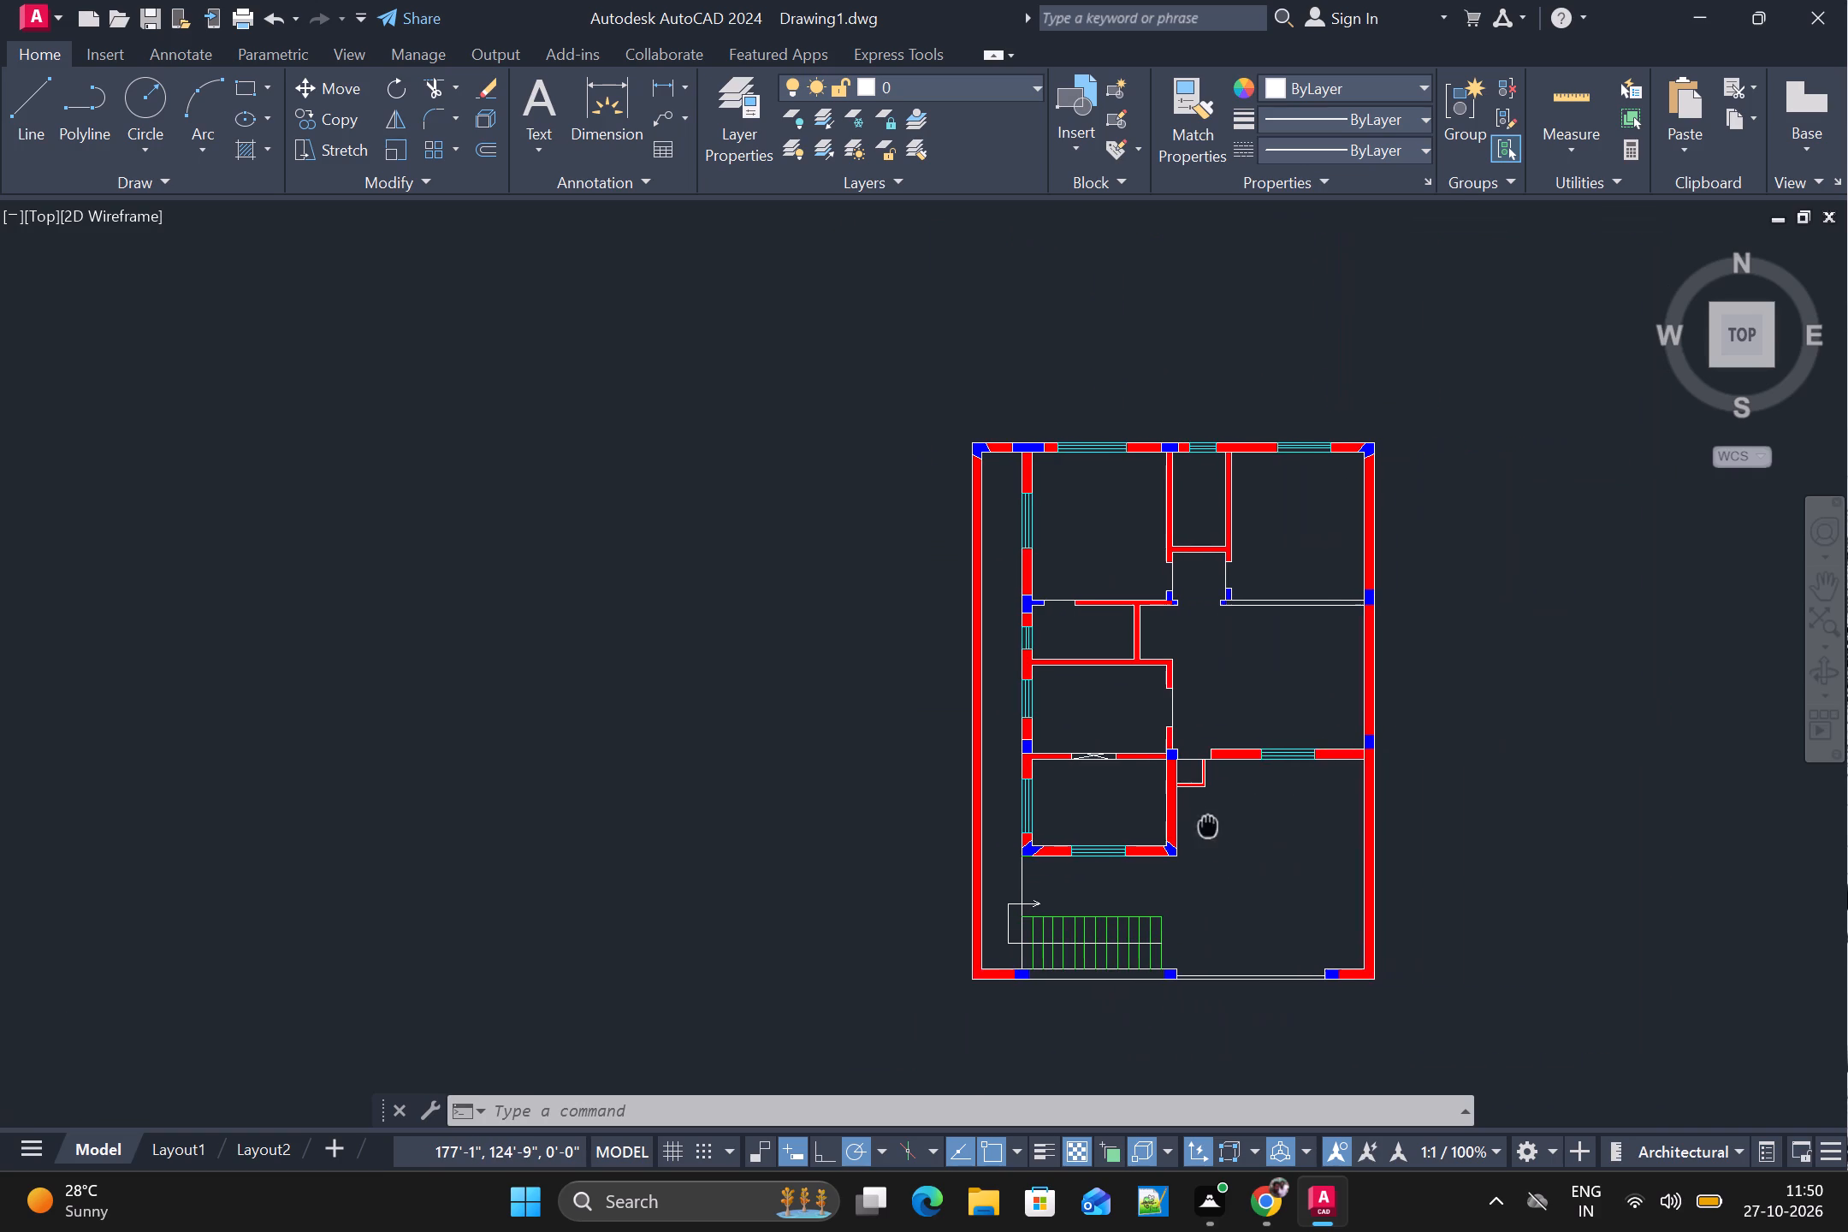
pyautogui.moveTo(1206, 824); pyautogui.dragTo(1203, 824, button='middle')
# Create a layer named beds with index color 15 and make it the current layer.
pyautogui.click(1018, 83)
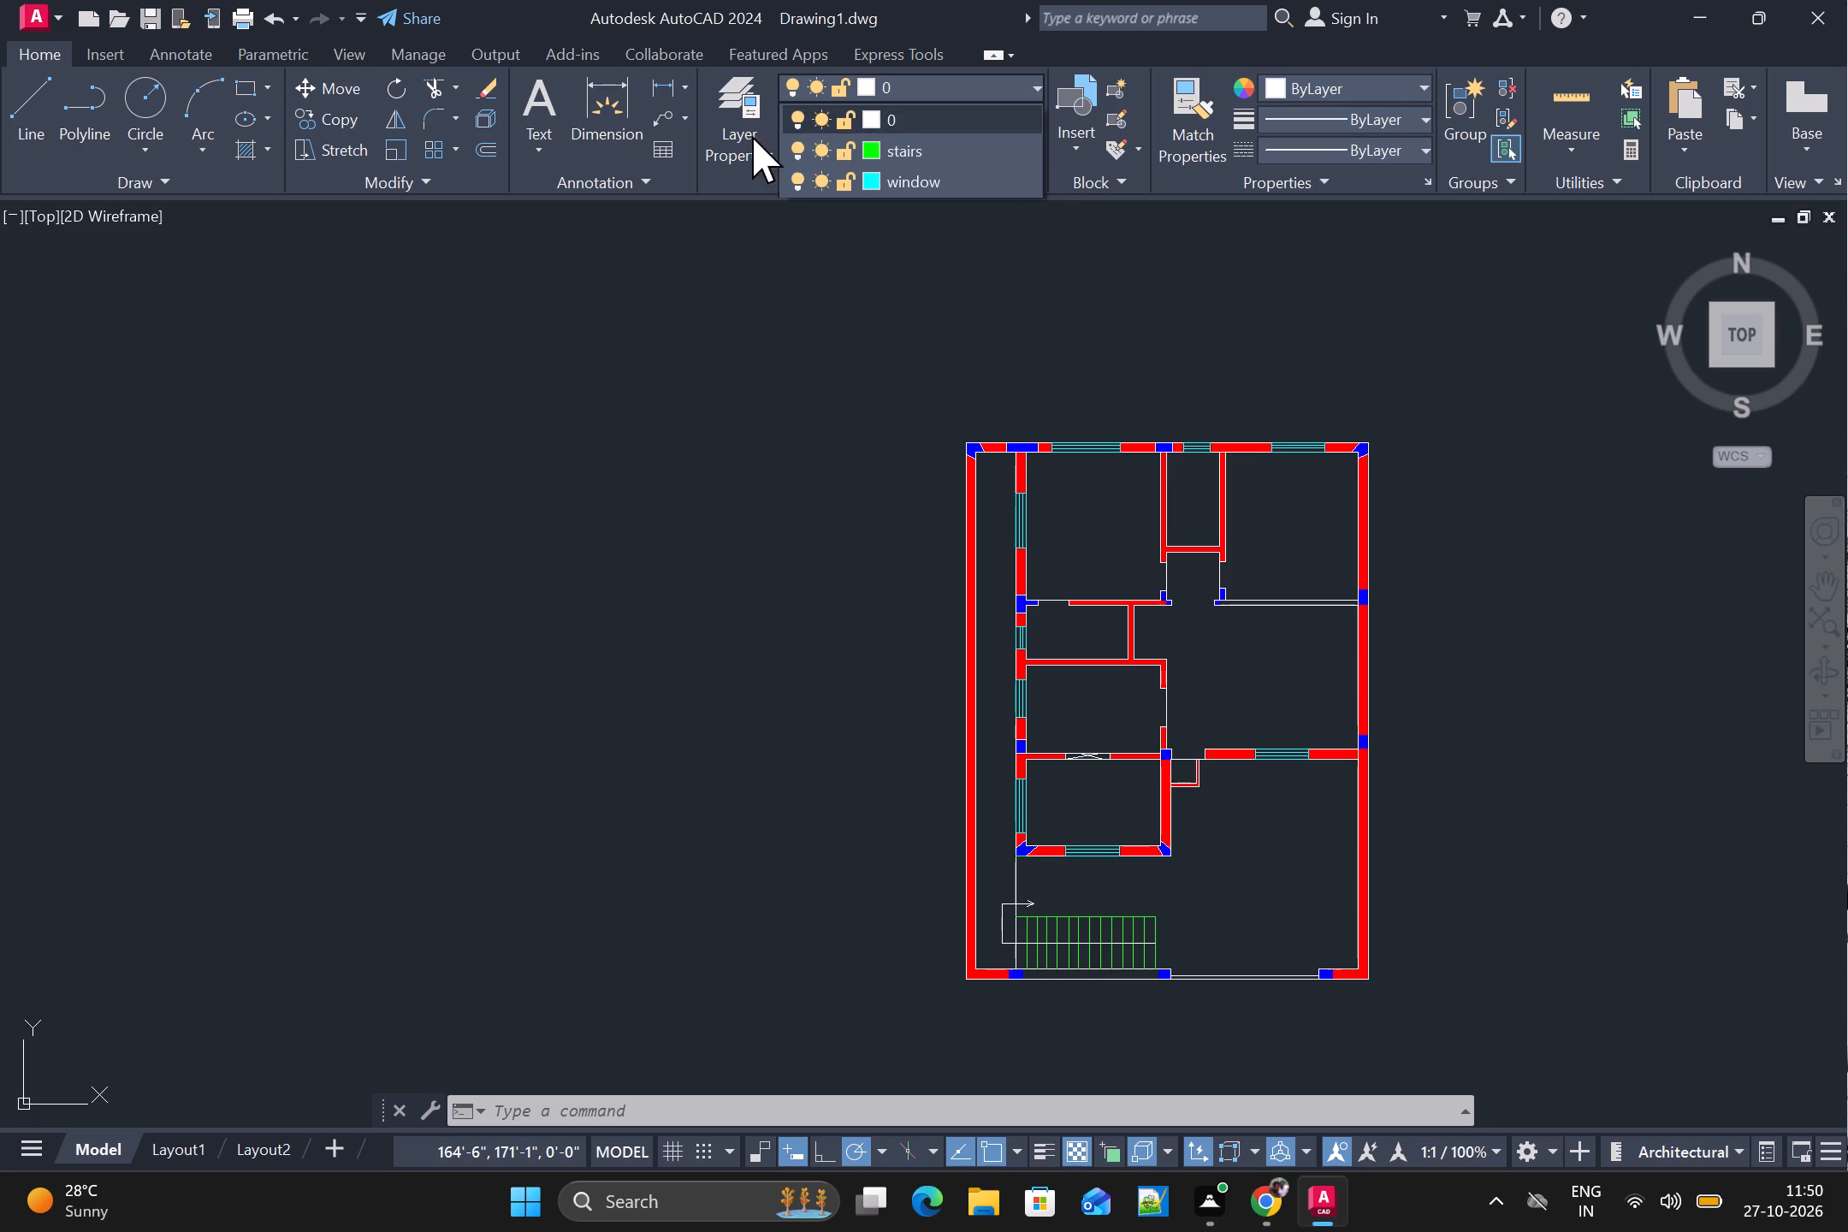
pyautogui.click(761, 98)
pyautogui.click(749, 105)
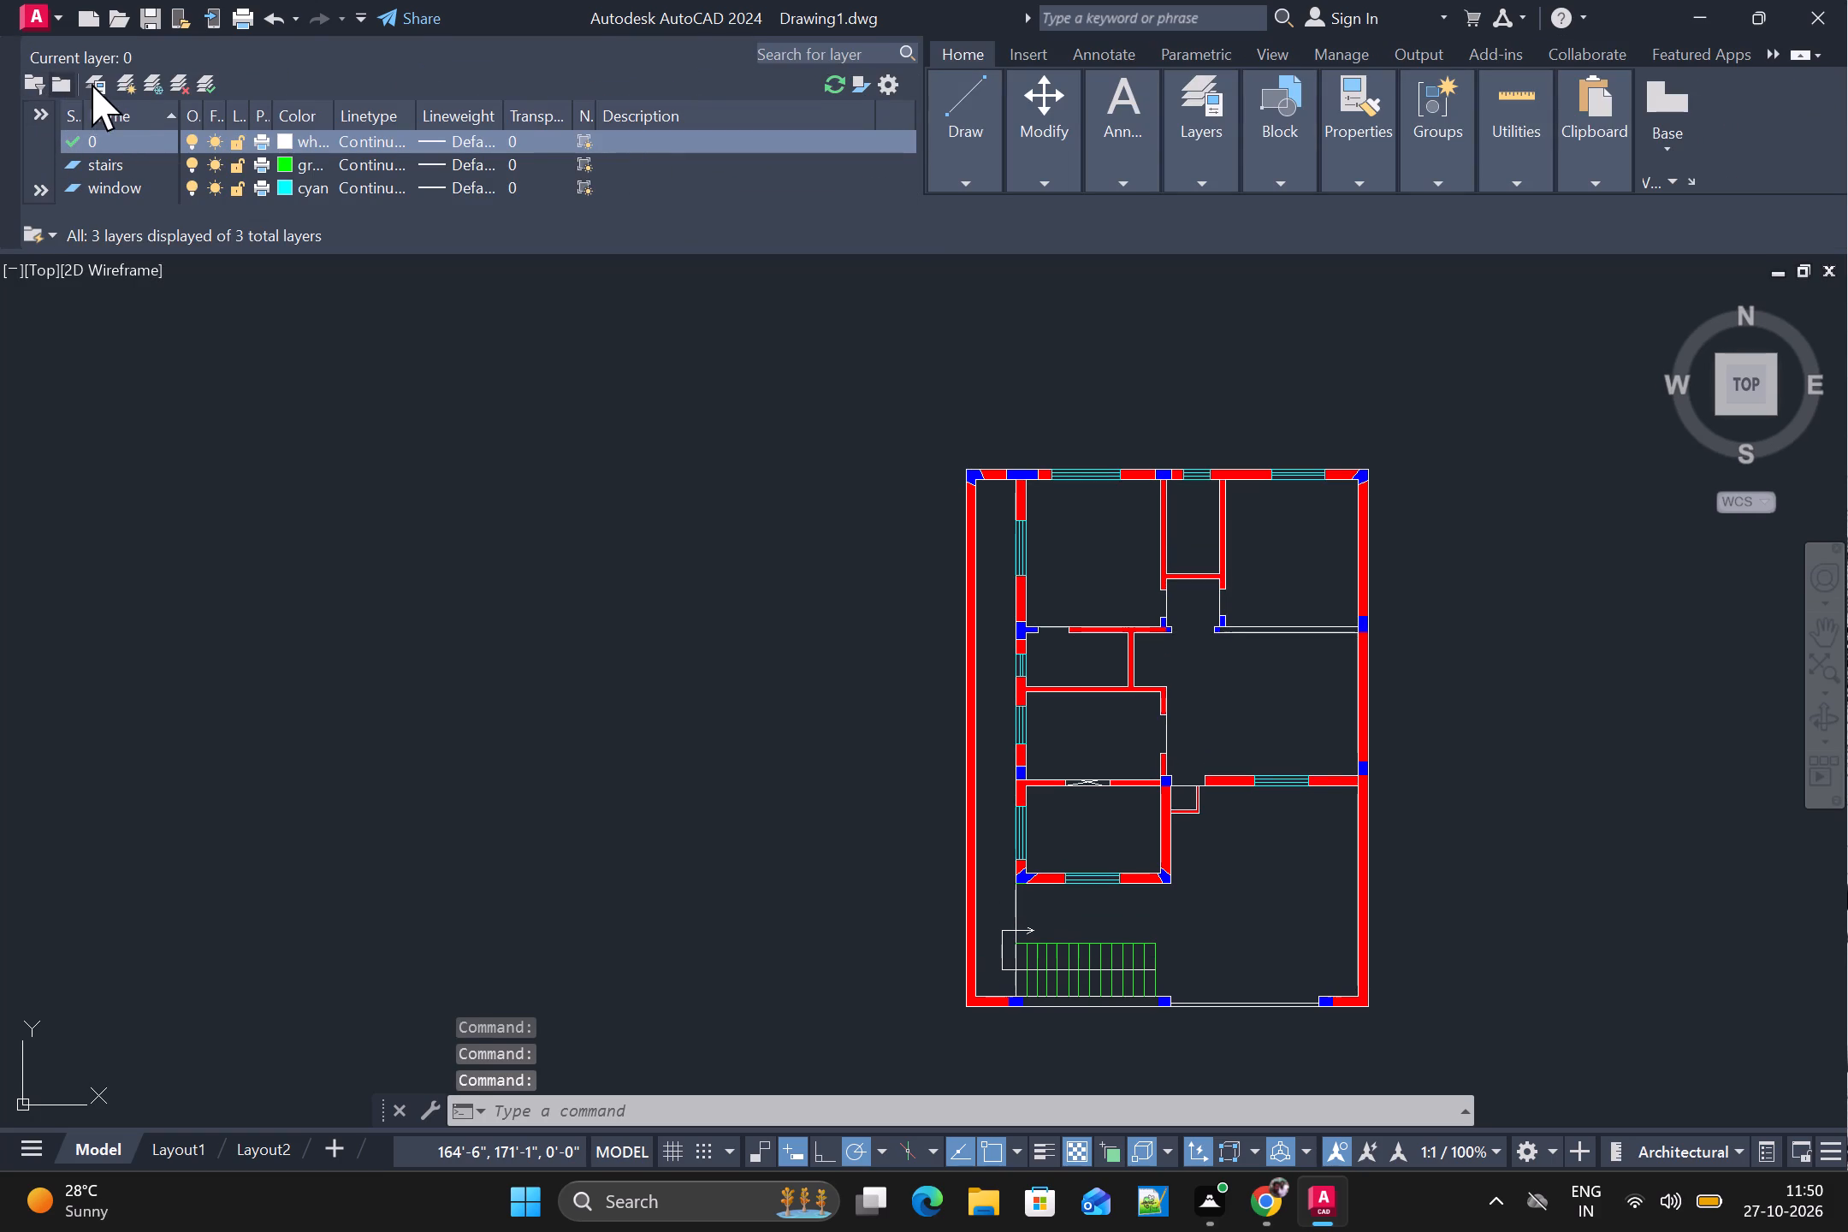
pyautogui.click(124, 80)
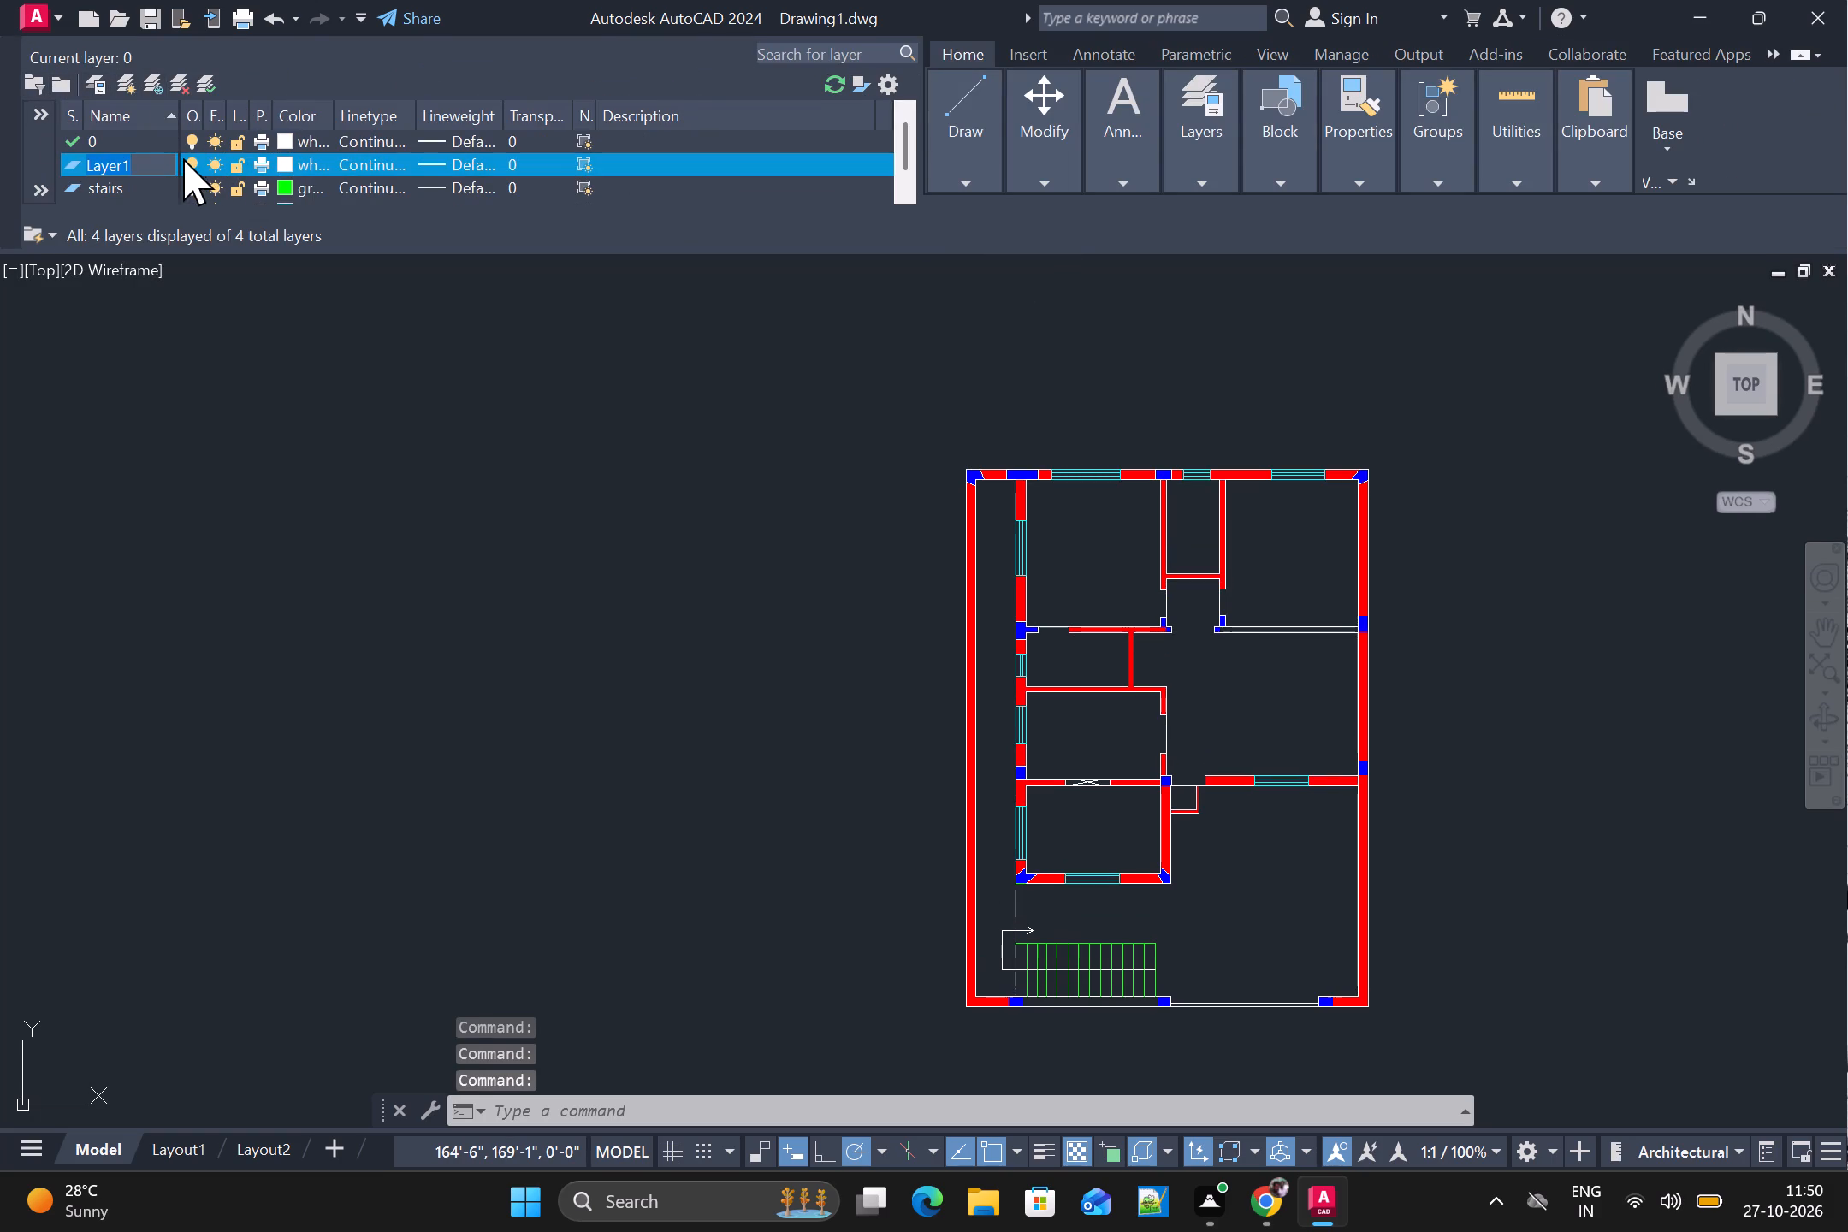
pyautogui.write('beds')
pyautogui.press('Return')
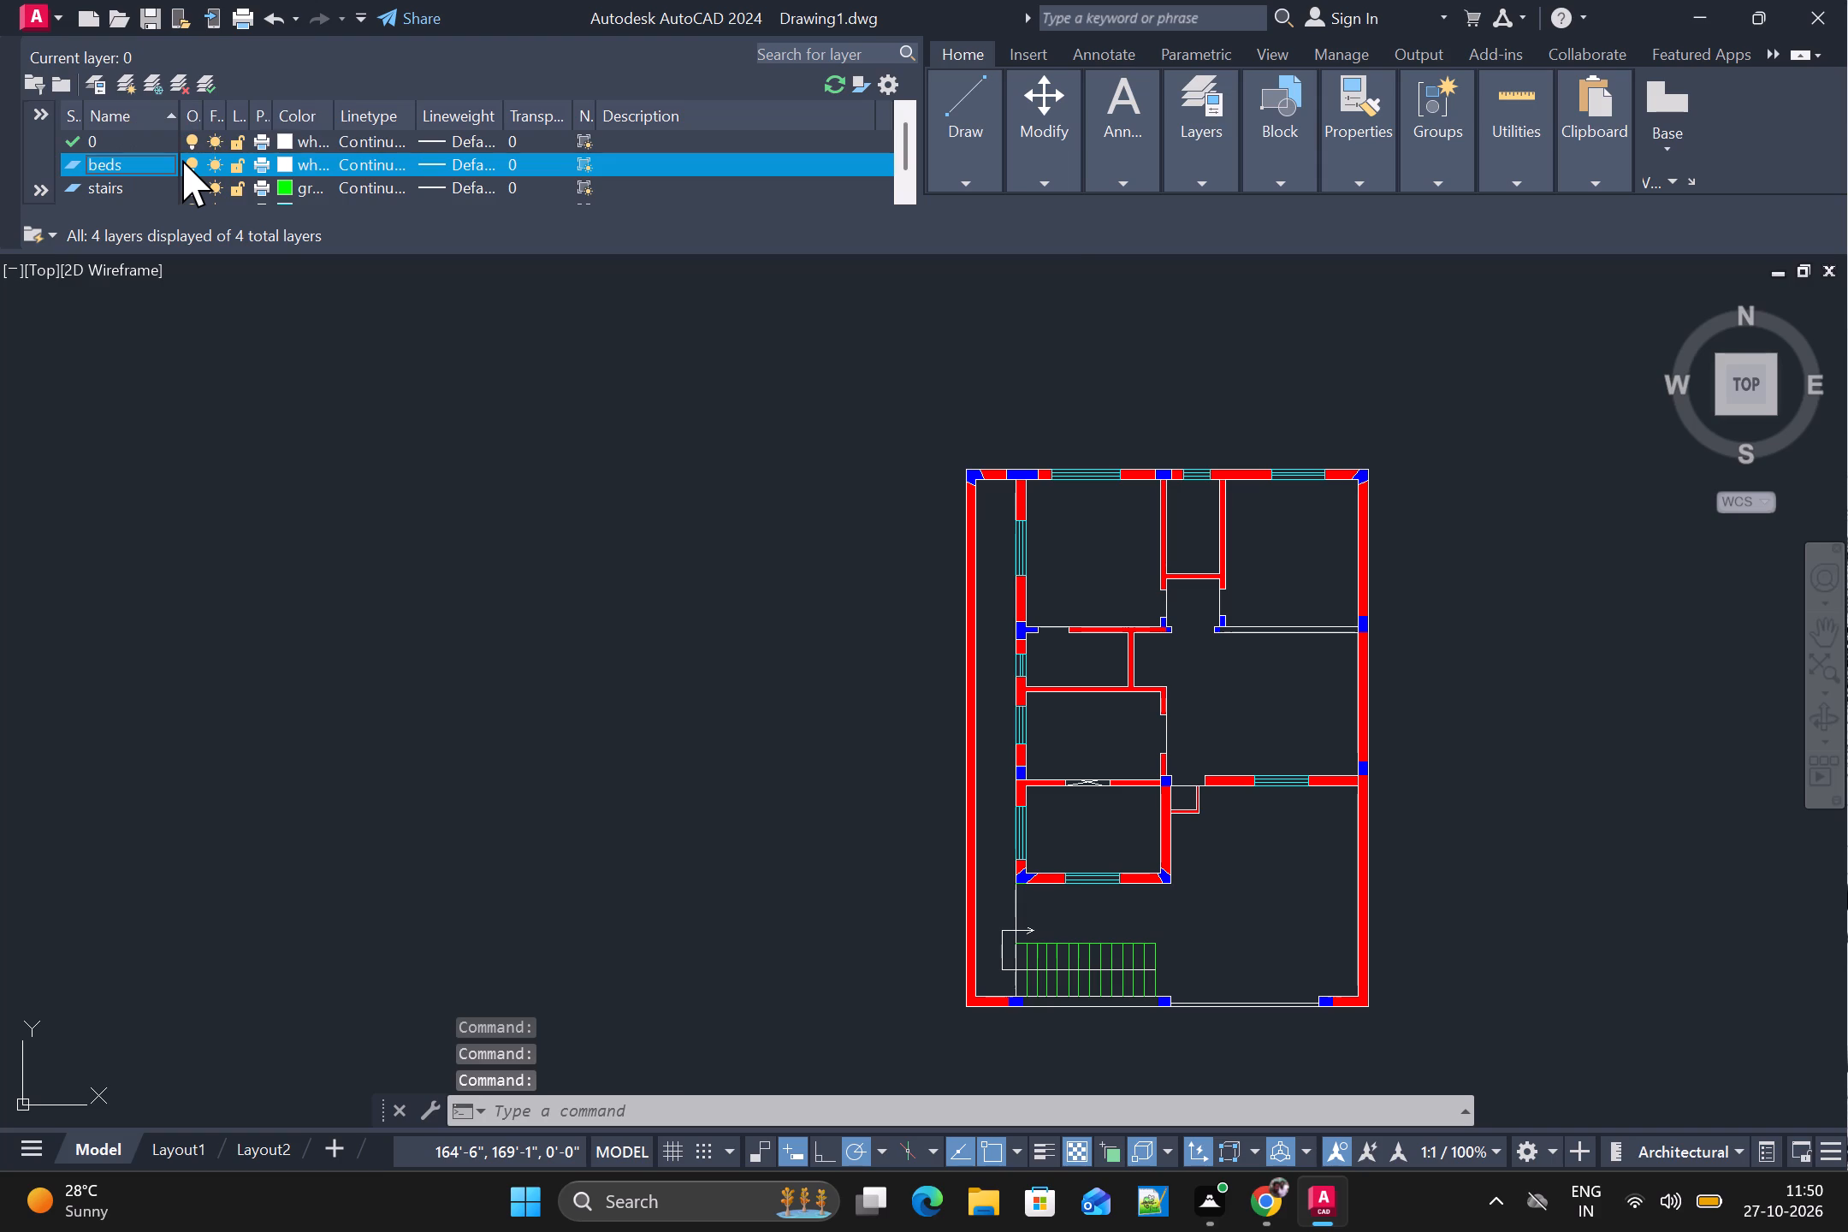
pyautogui.click(306, 163)
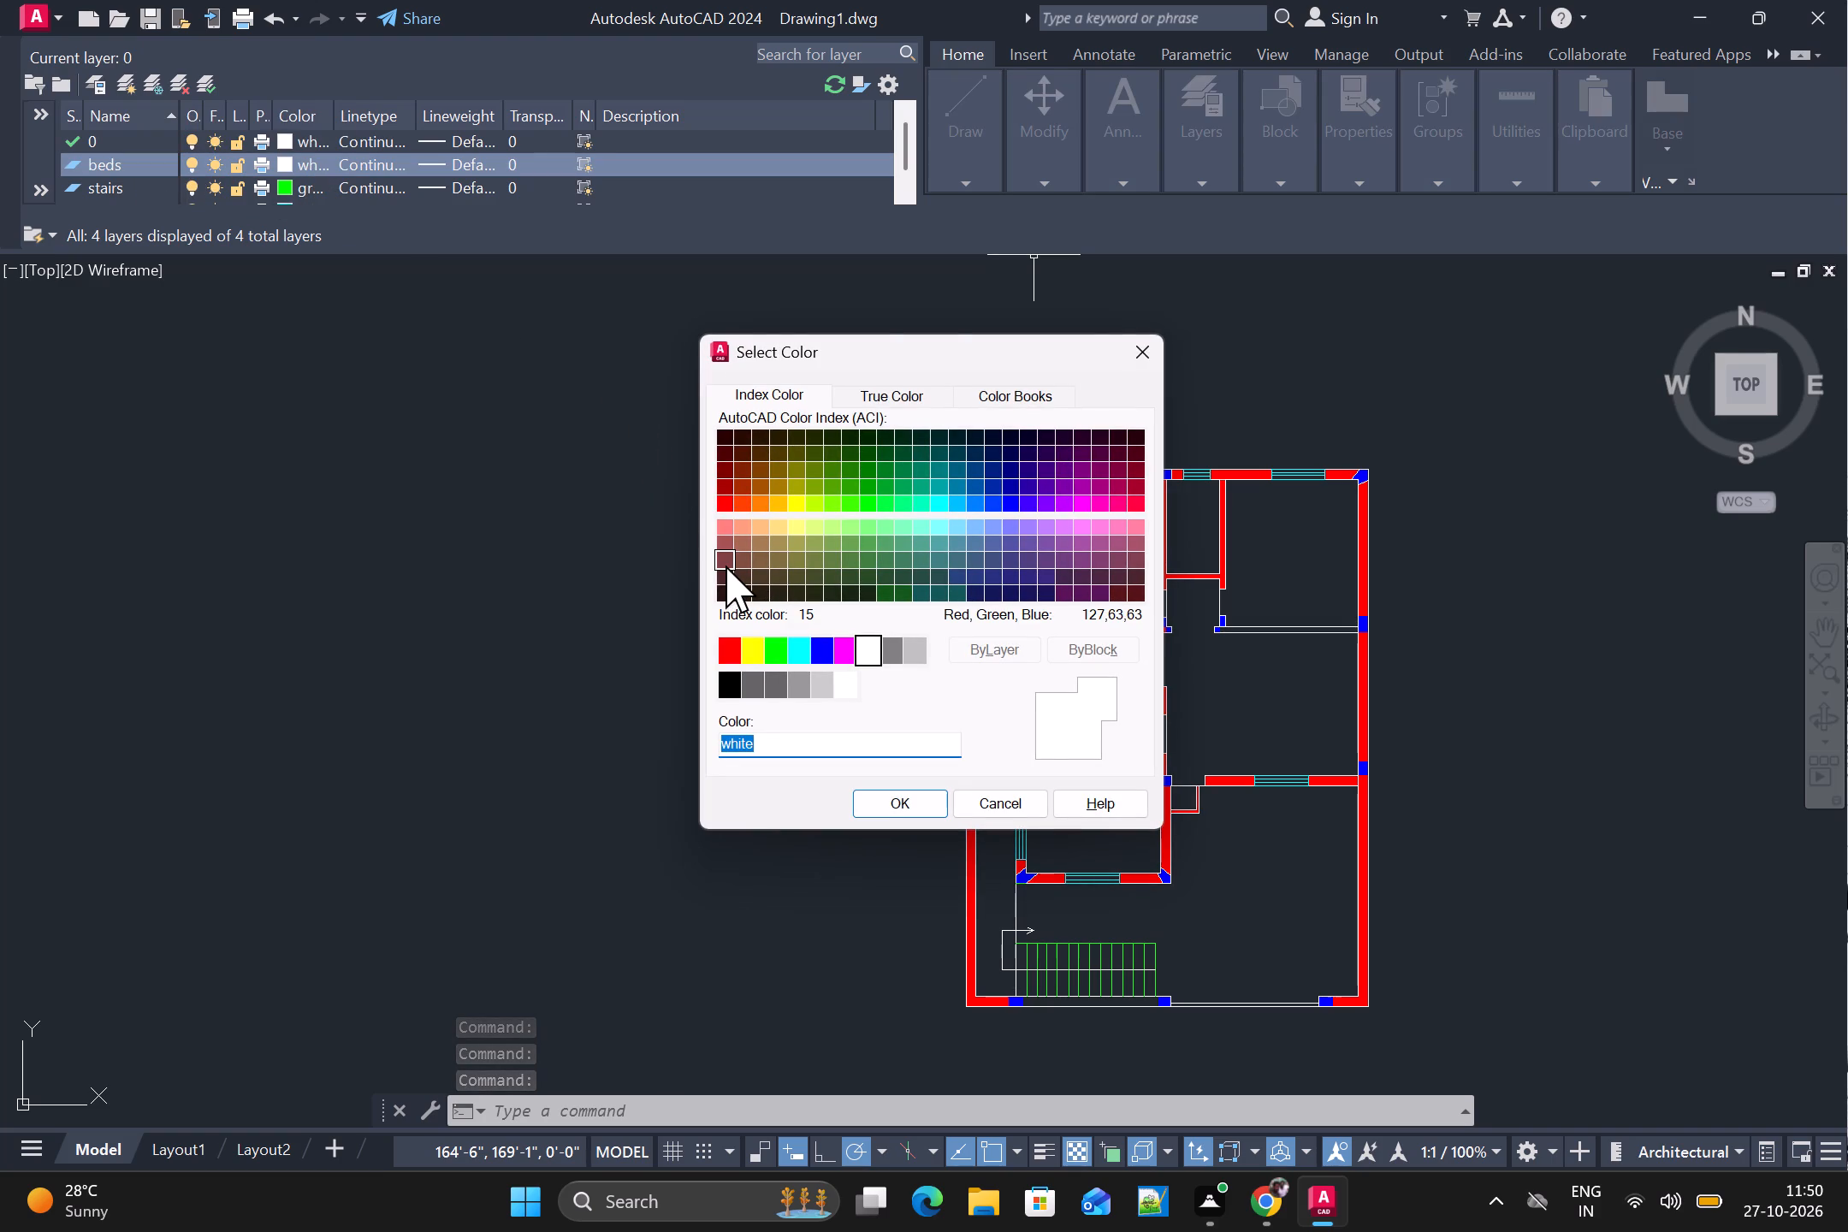
pyautogui.click(721, 556)
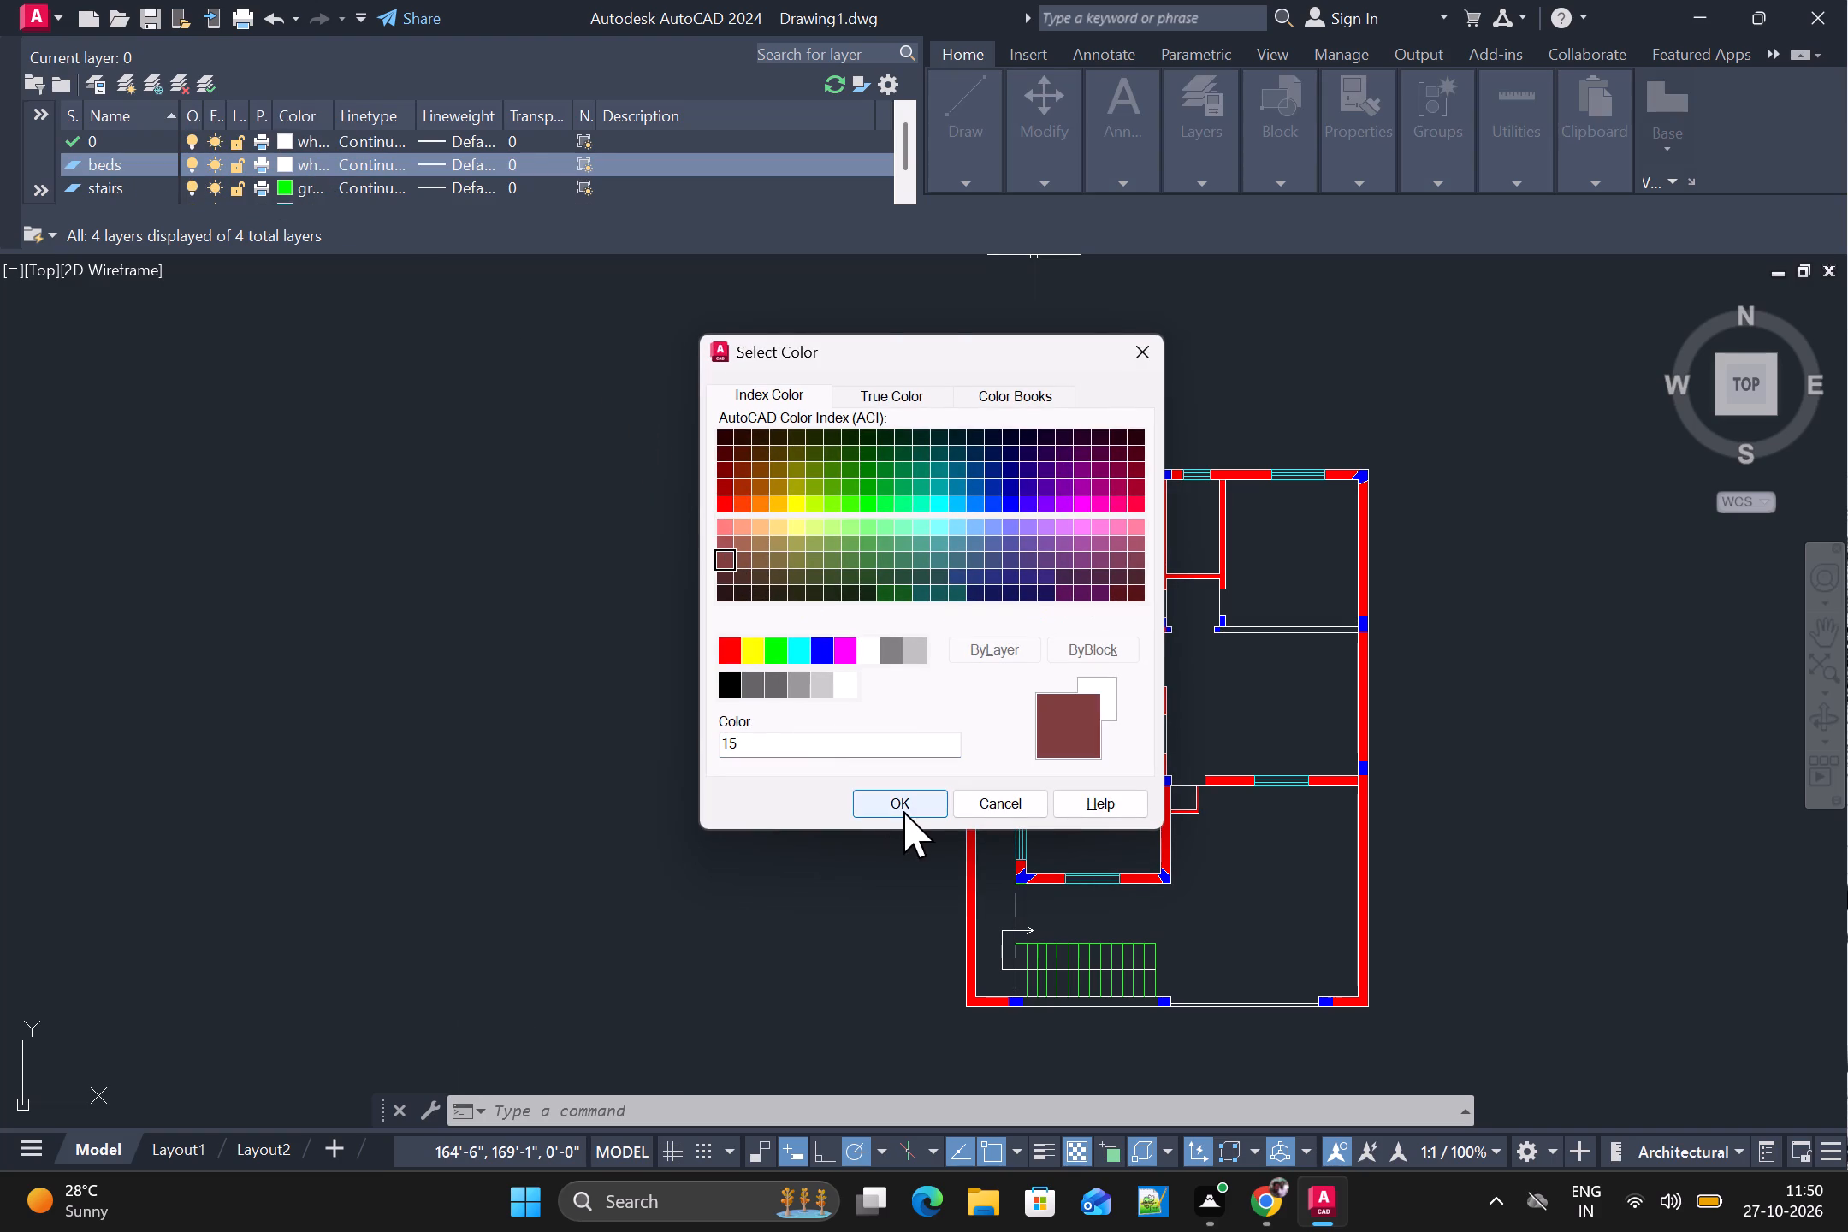
pyautogui.click(903, 809)
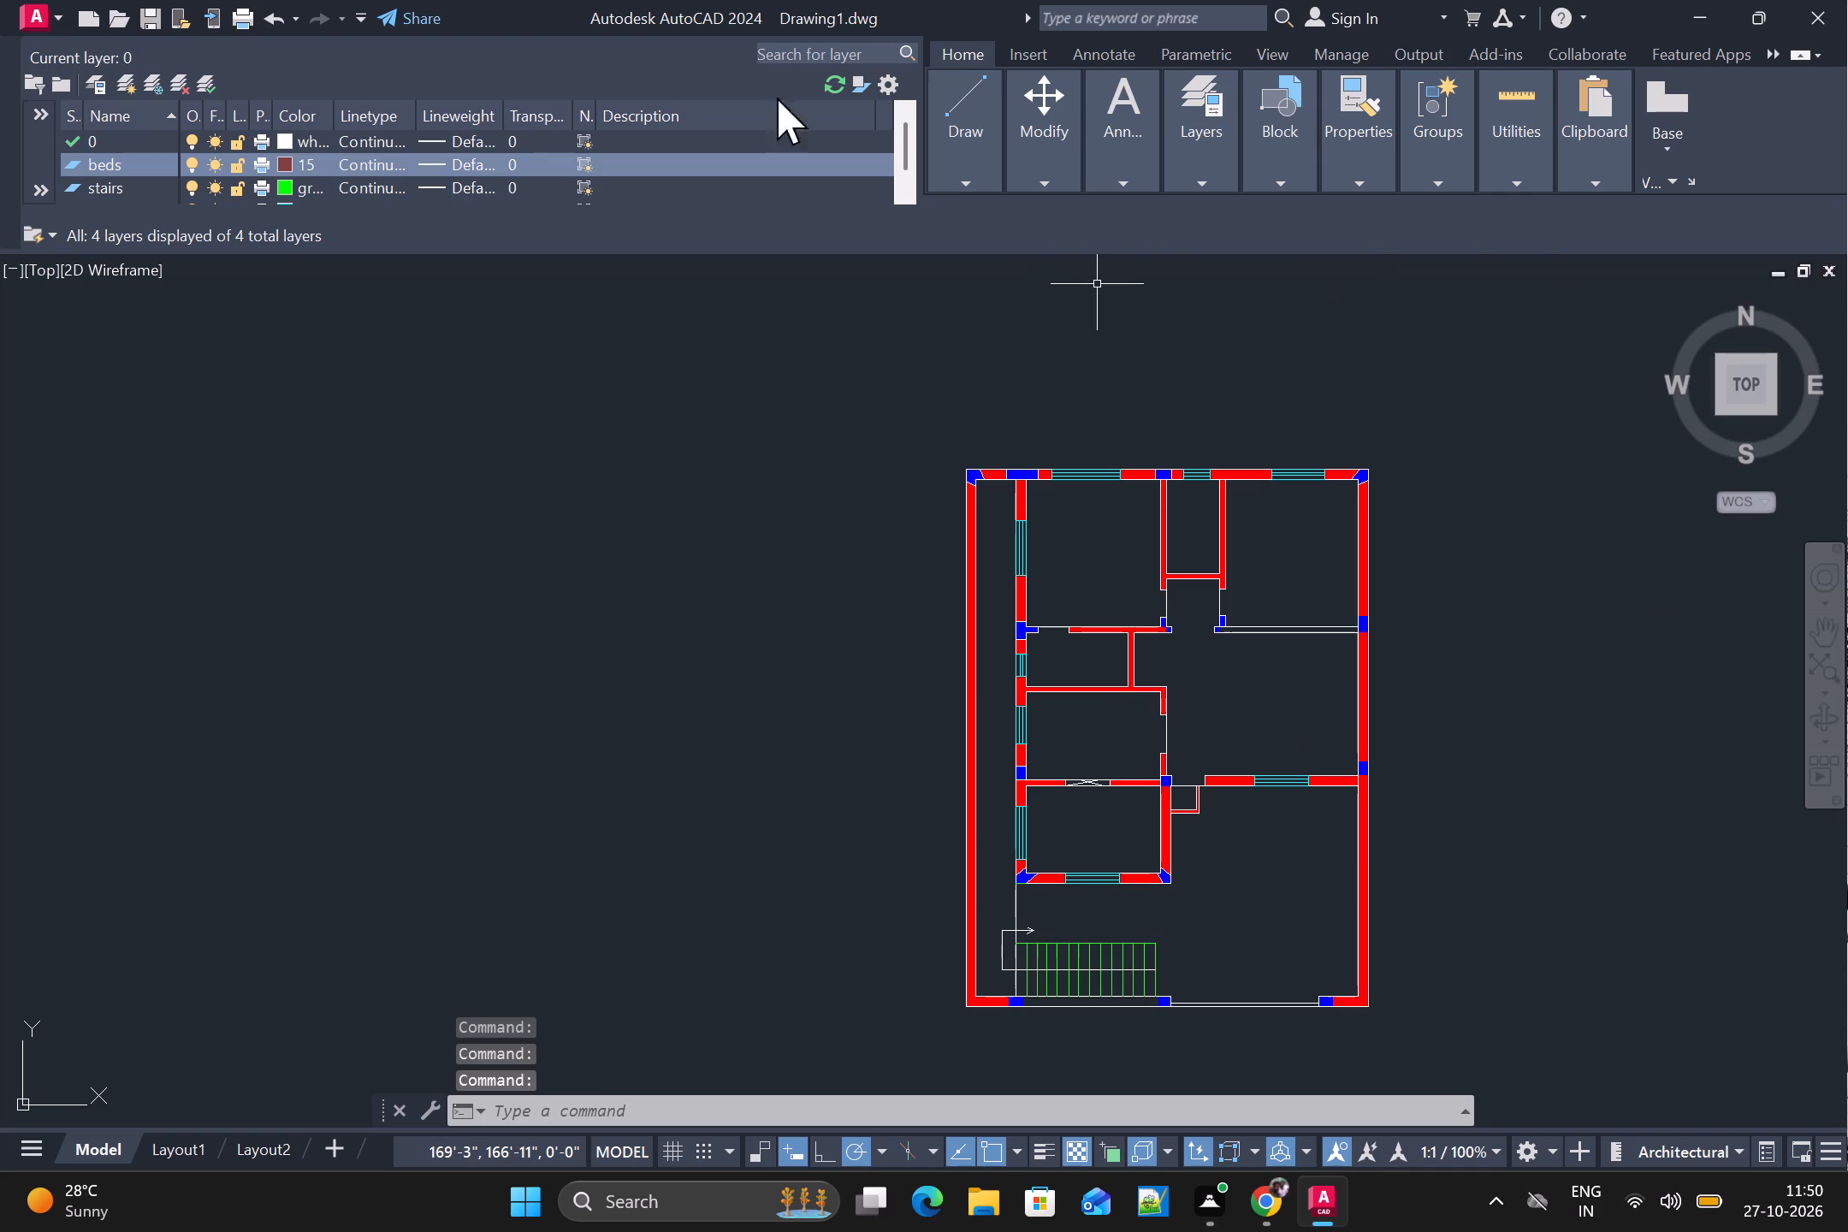
pyautogui.click(8, 45)
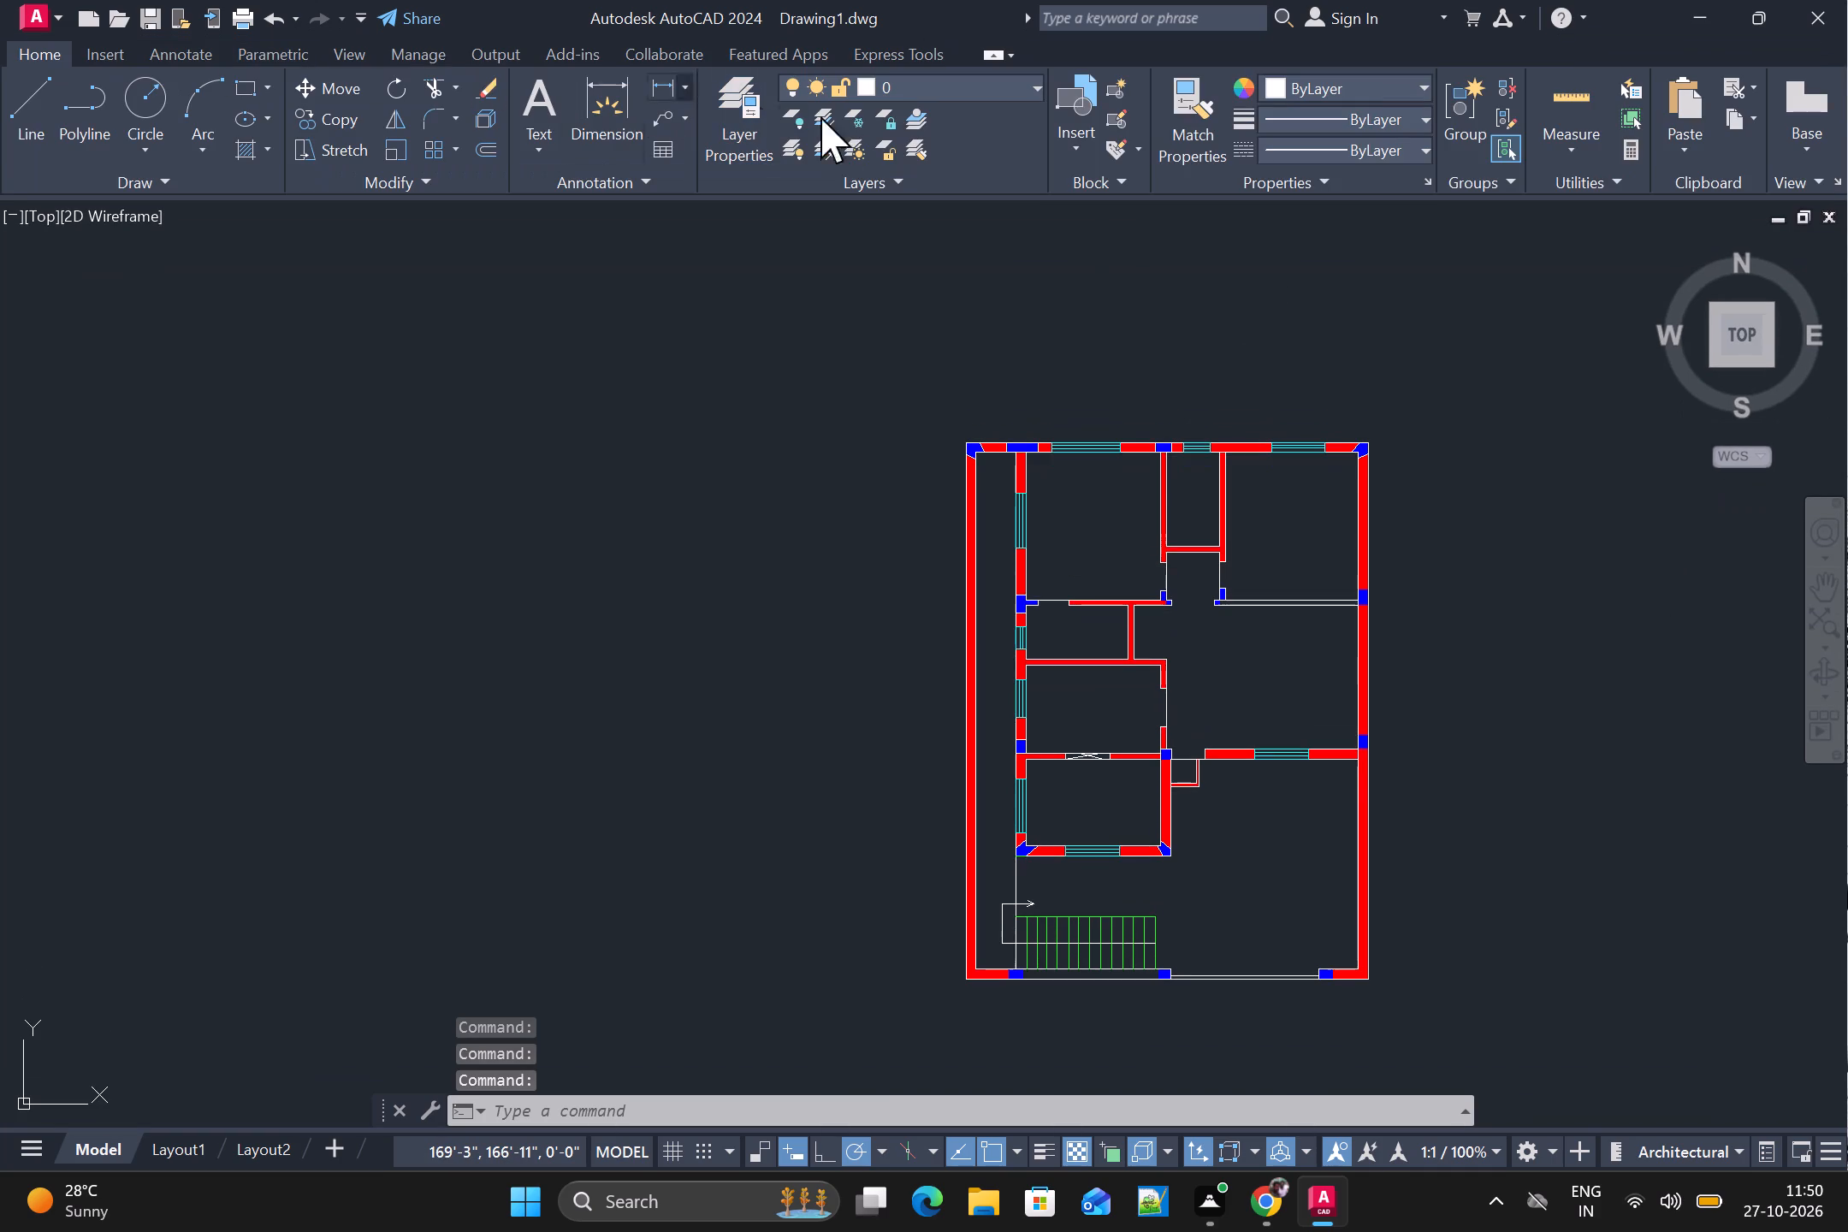
pyautogui.click(938, 88)
pyautogui.click(923, 149)
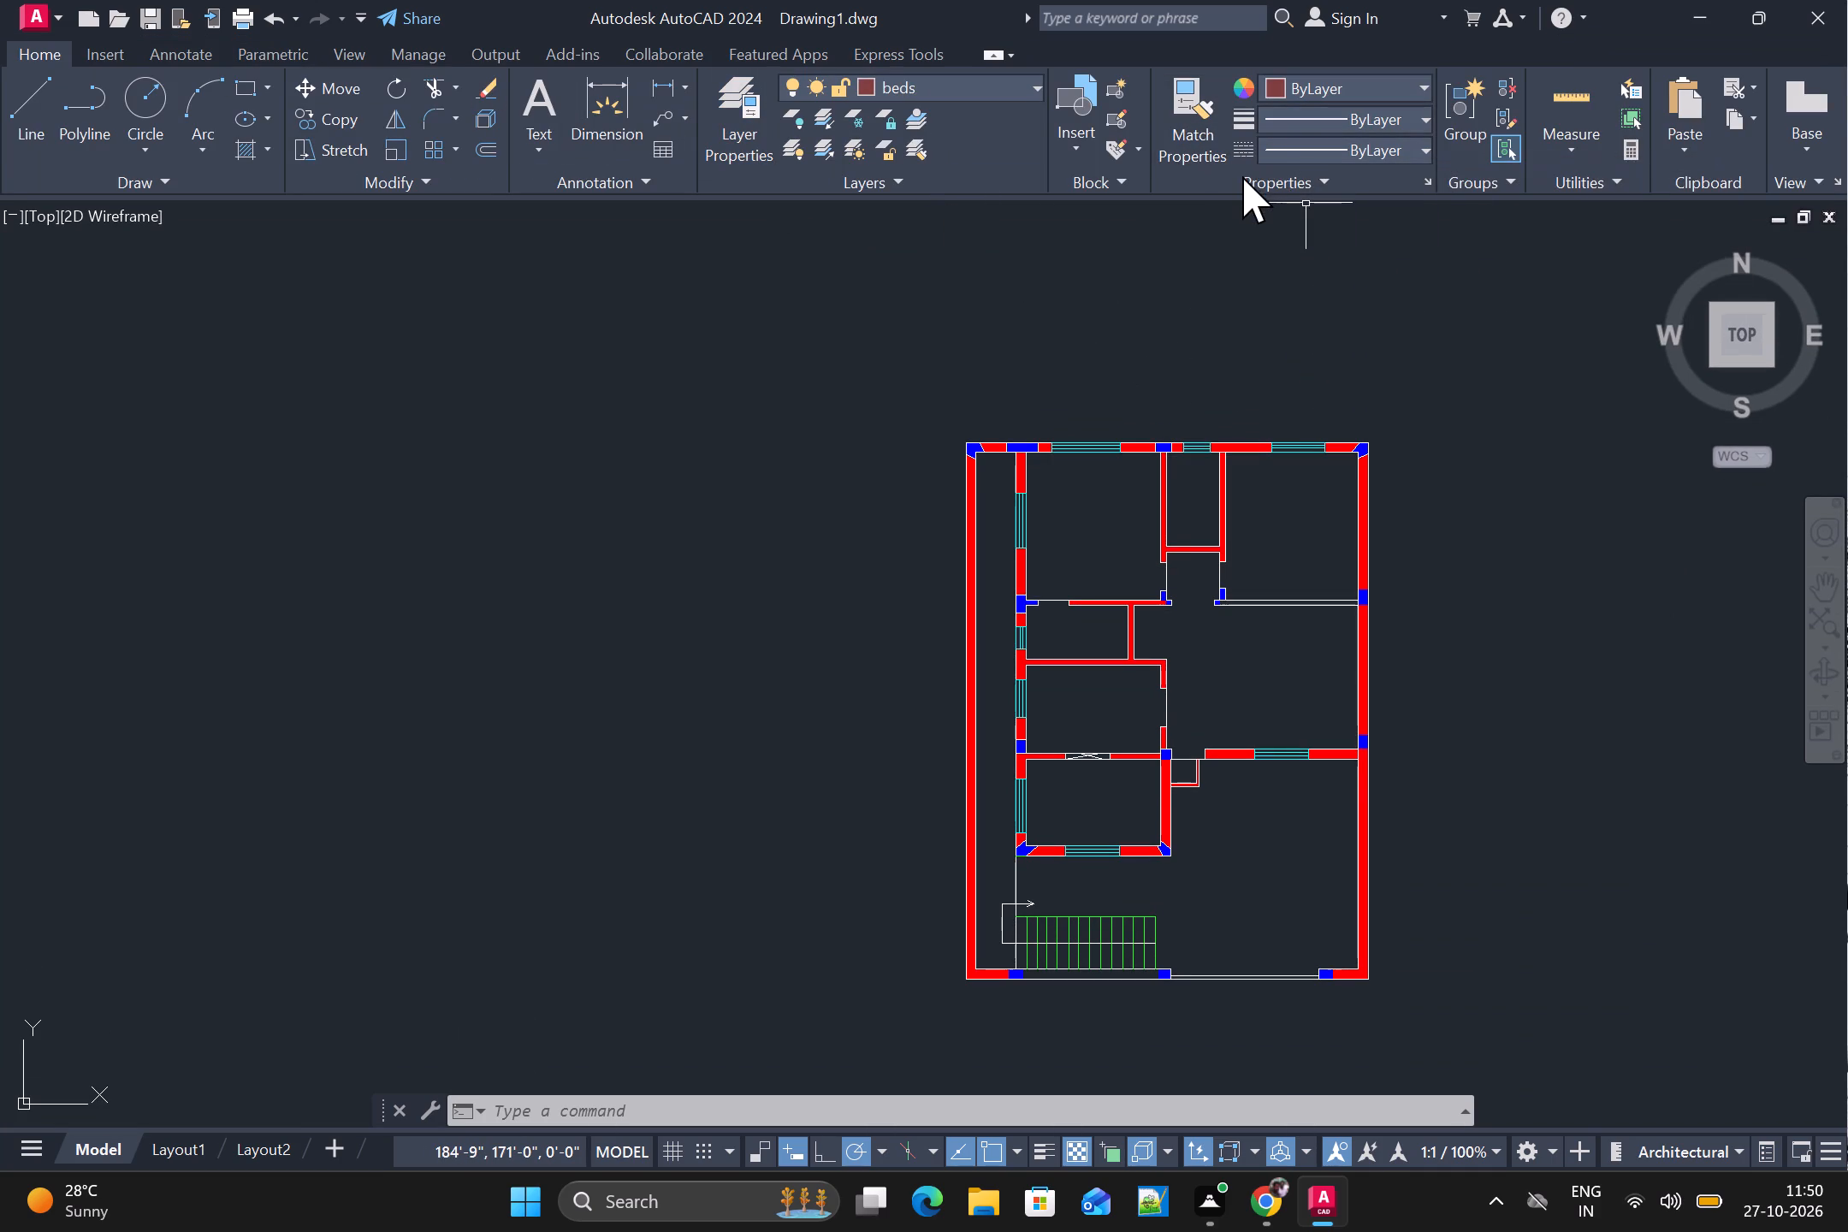
# Insert the Door, Toilet and Vehicles imperial sample blocks from the tool palettes outside the plan, to its northeast and east.
pyautogui.write('tp')
pyautogui.press('Return')
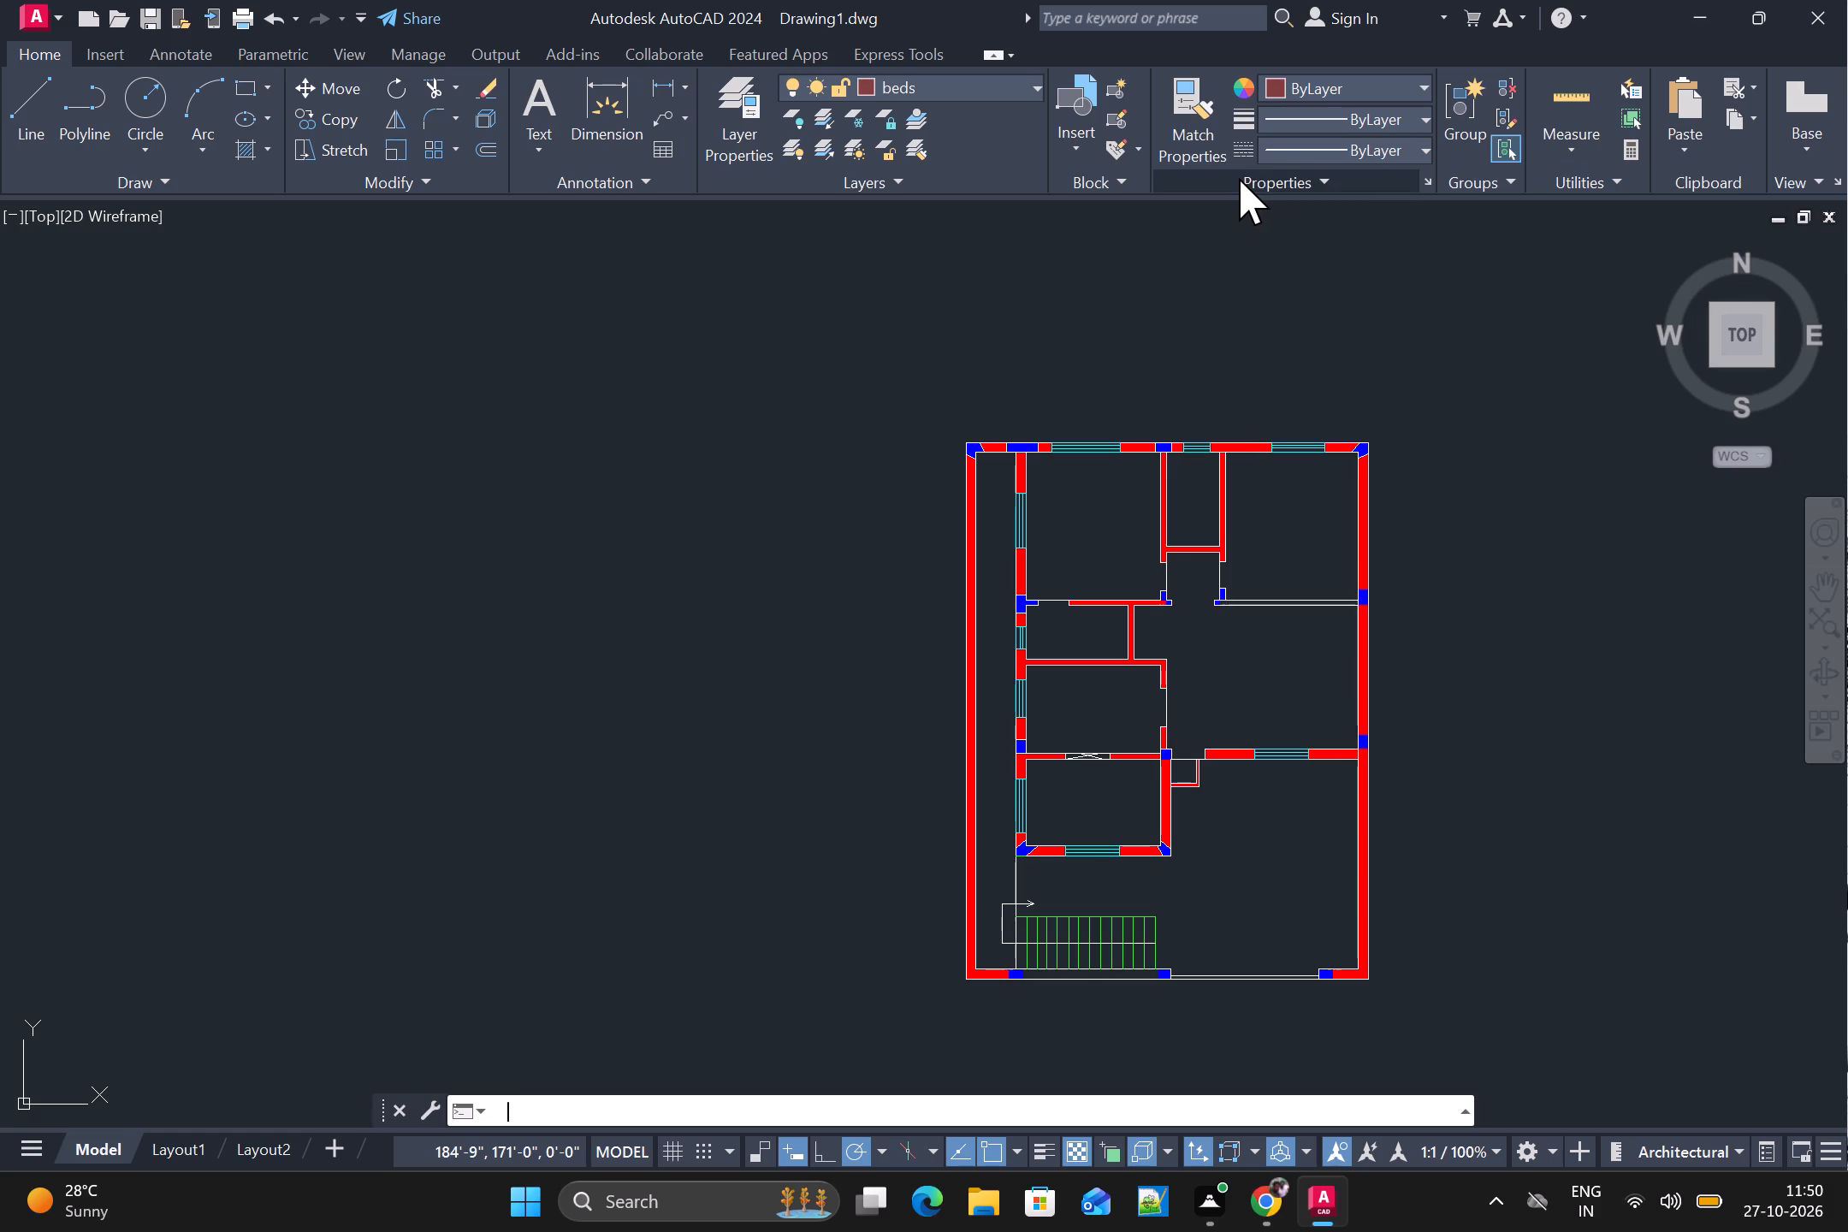
pyautogui.moveTo(1108, 220); pyautogui.dragTo(1348, 307)
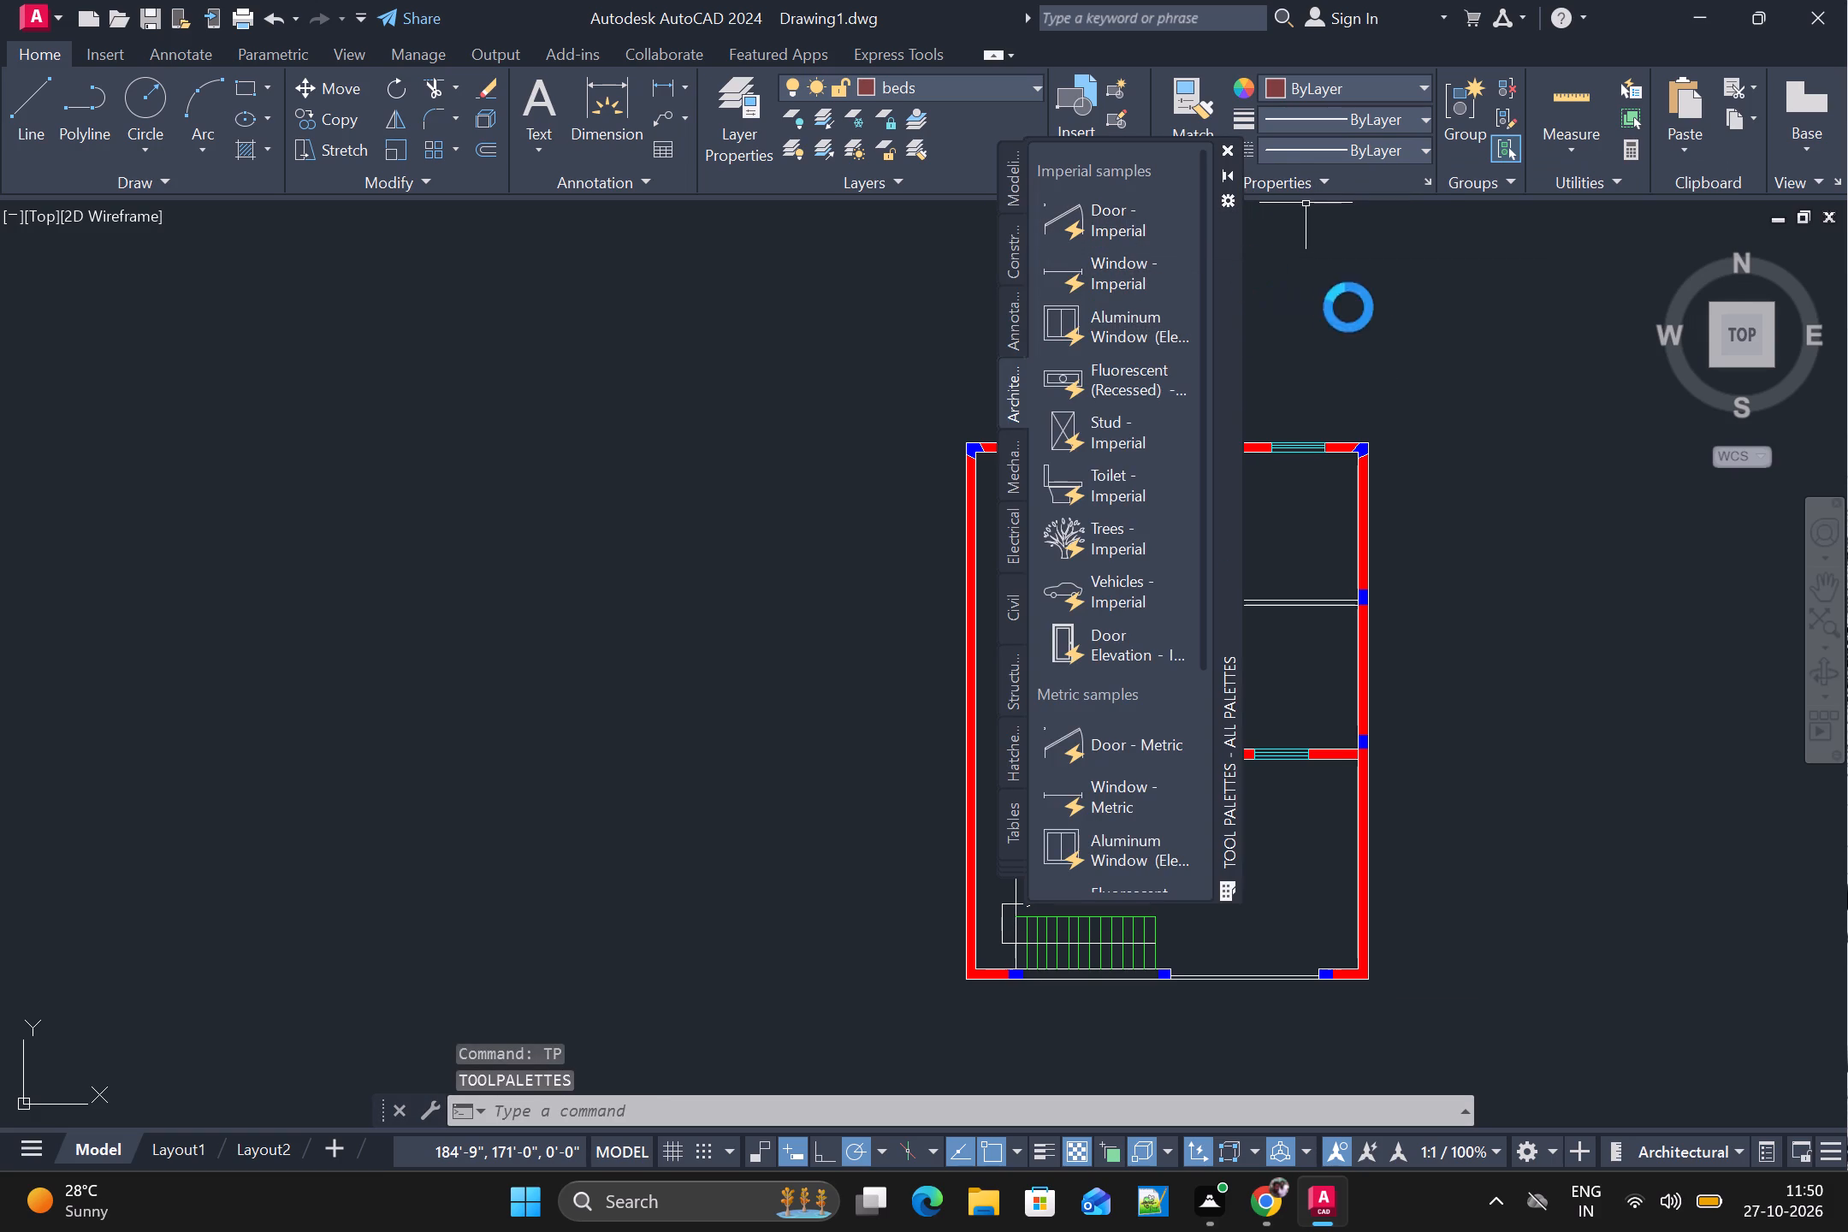
pyautogui.moveTo(1348, 307); pyautogui.dragTo(1403, 287)
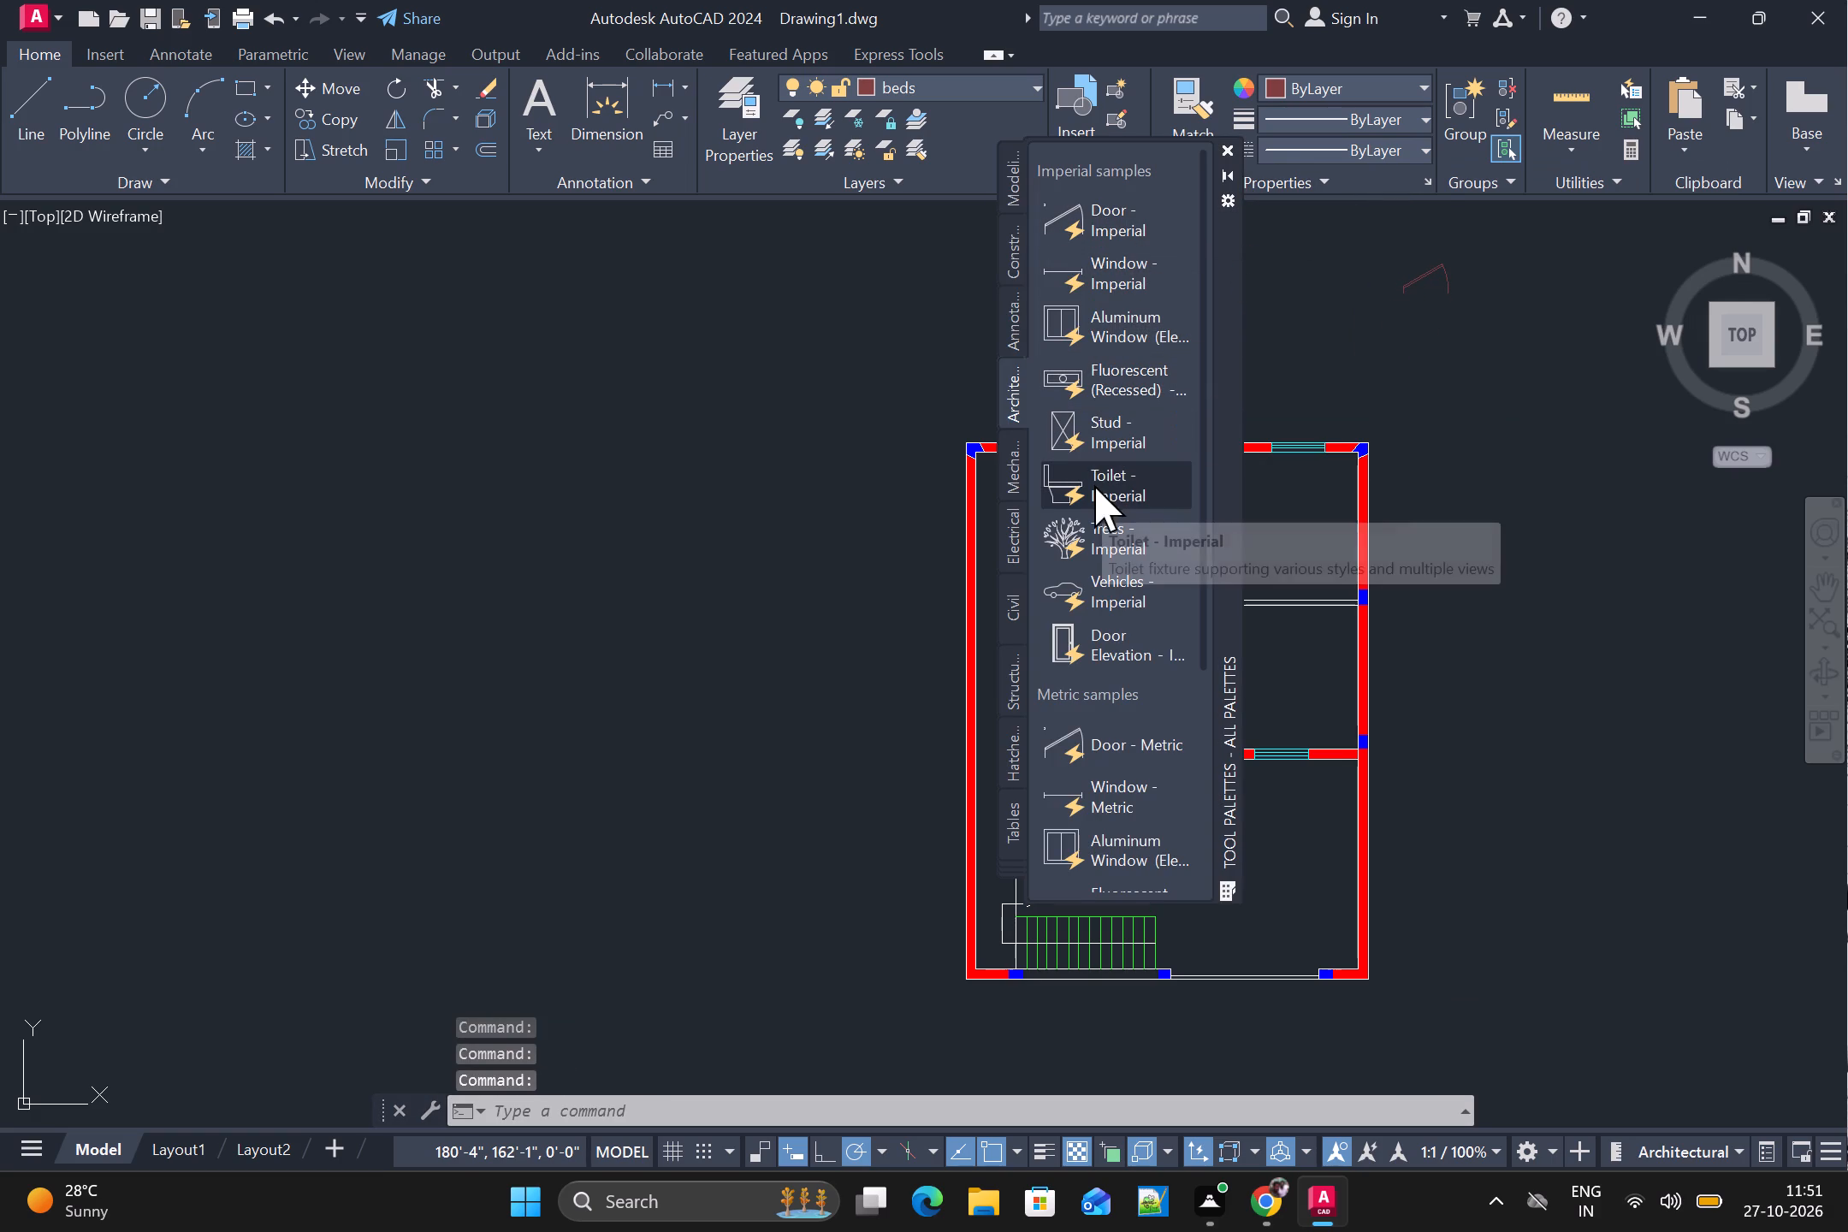
pyautogui.moveTo(1094, 485); pyautogui.dragTo(1543, 408)
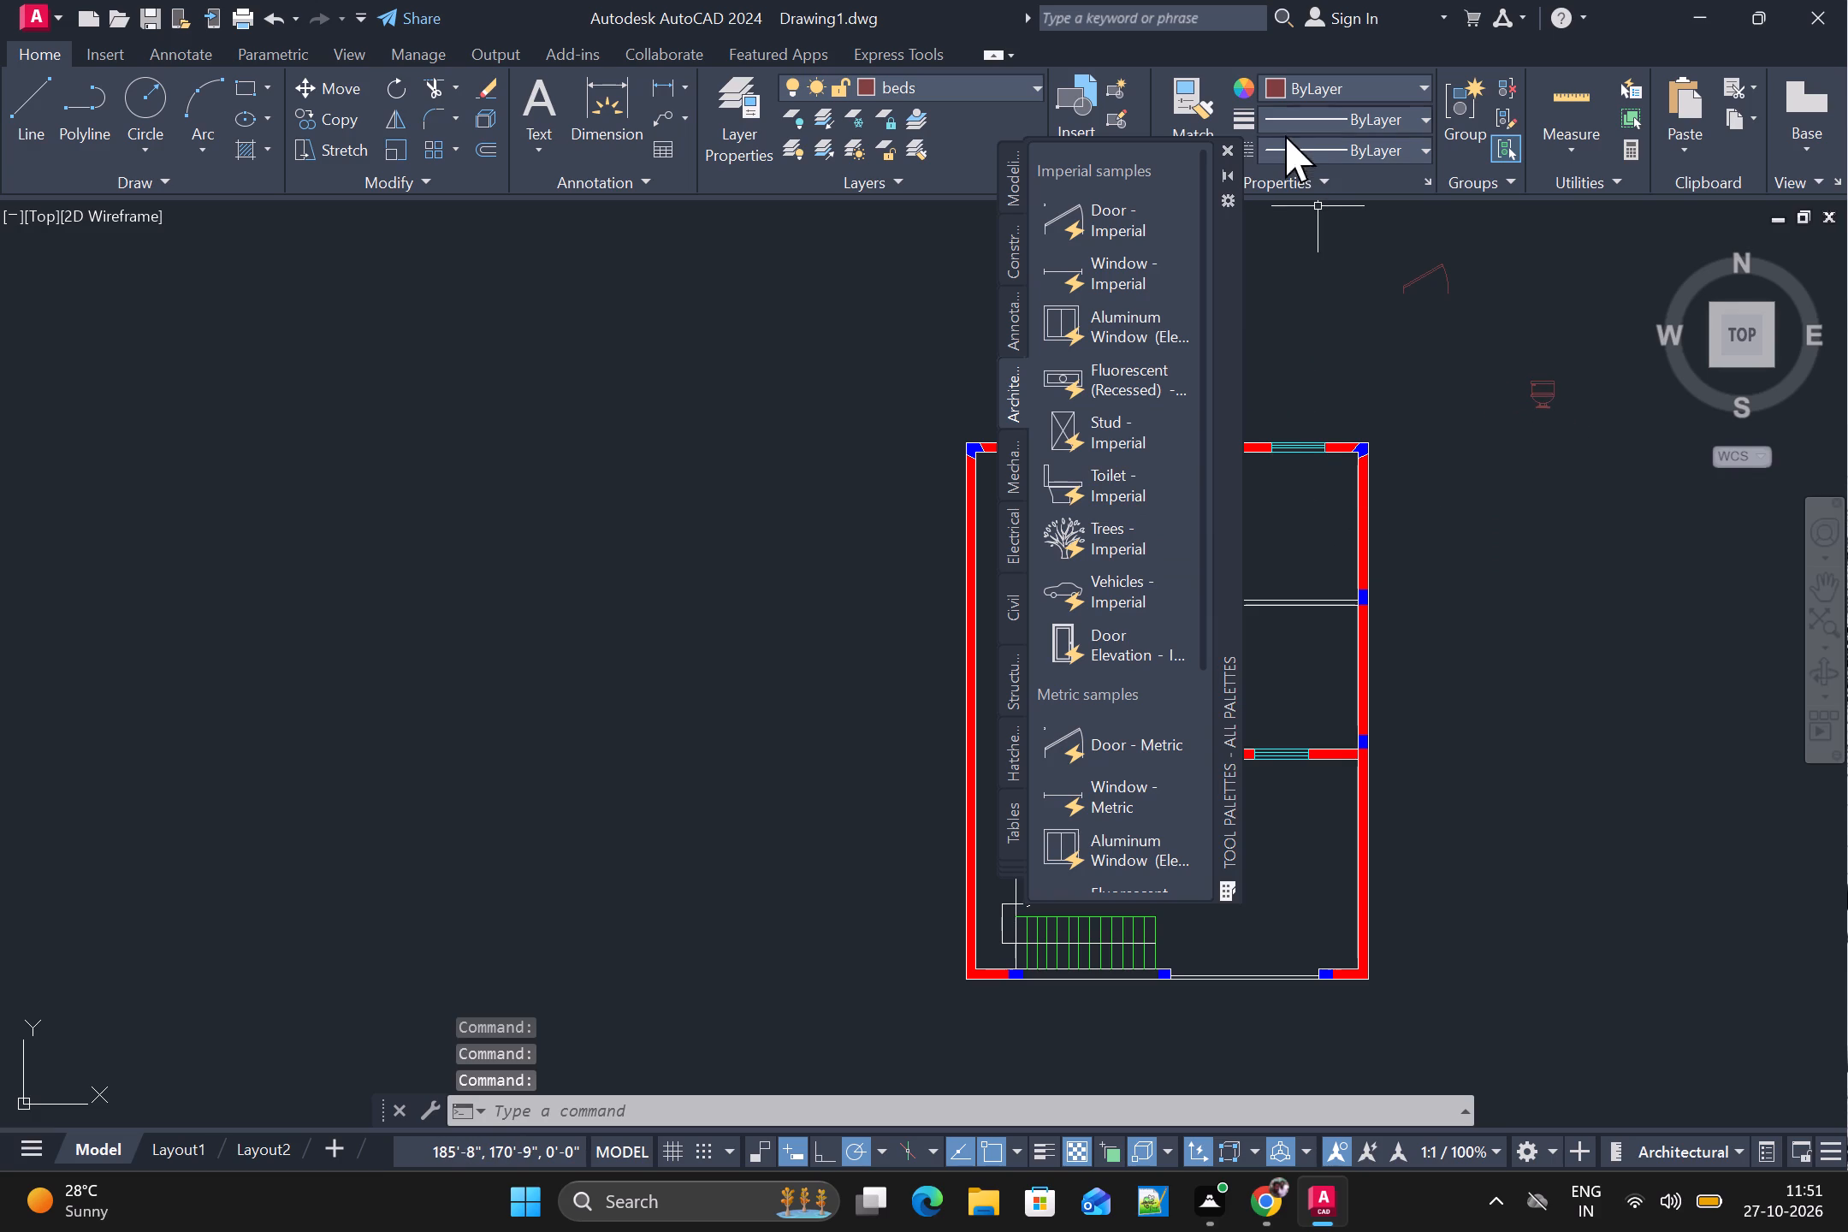
pyautogui.moveTo(1111, 589); pyautogui.dragTo(1614, 583)
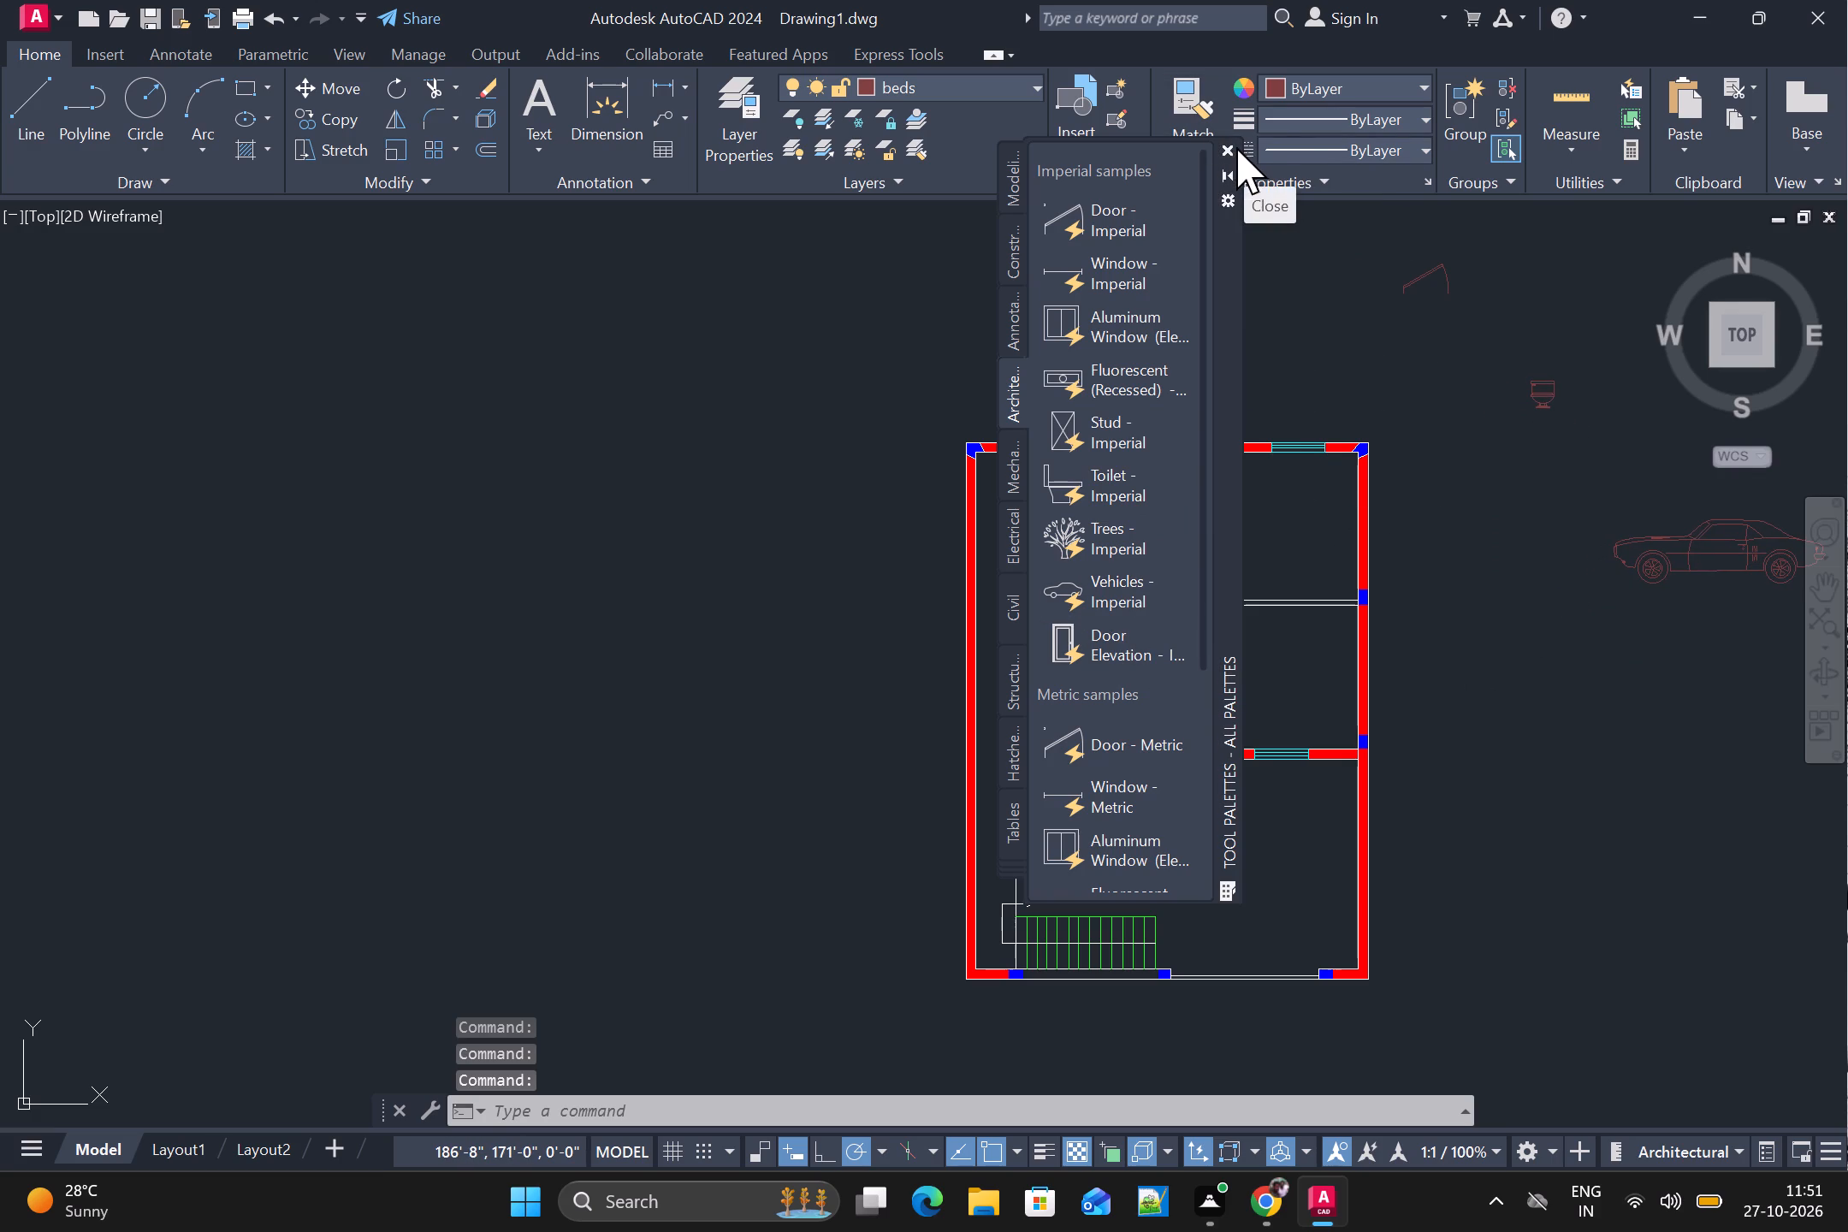
pyautogui.click(1227, 146)
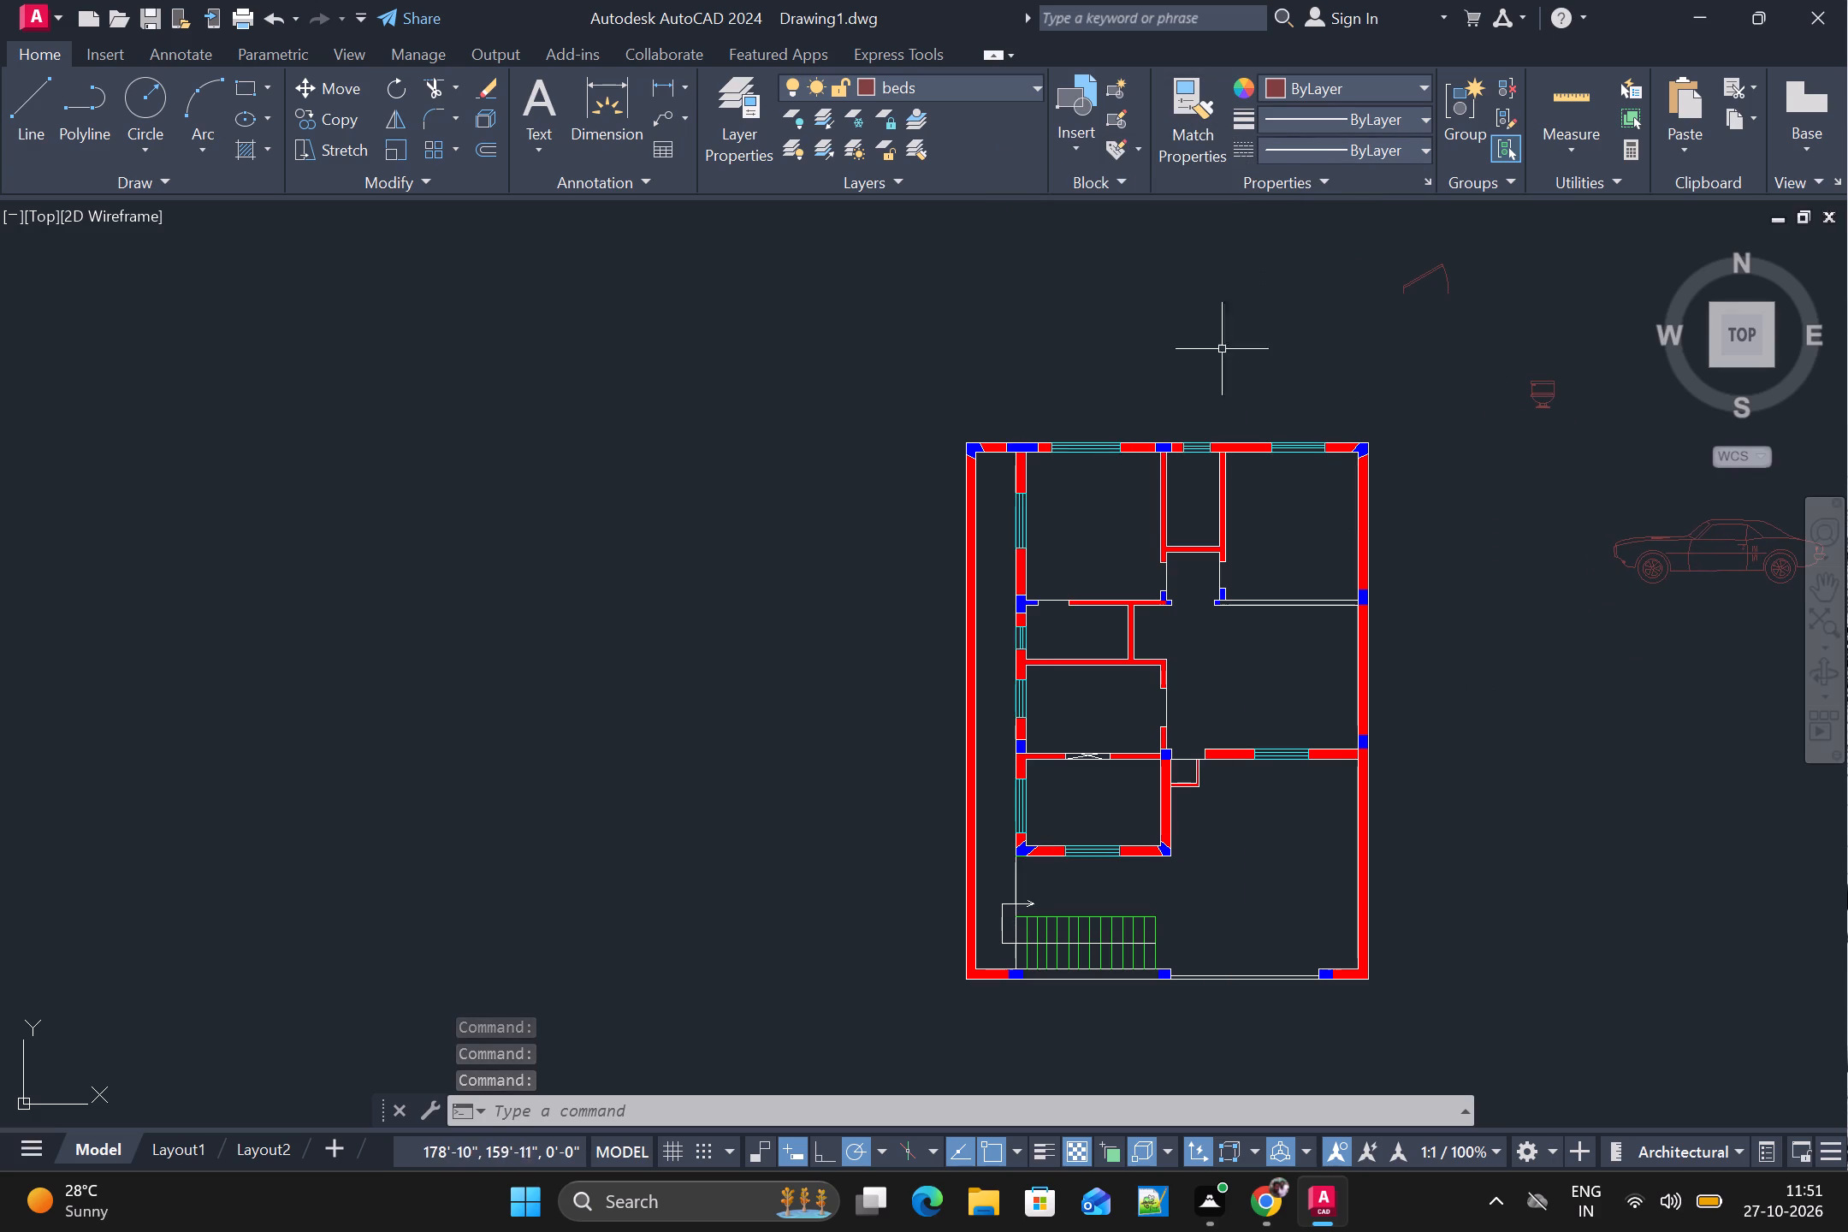
# Insert the L-shaped sofa block A$C2AFA021D from the recent blocks, dropping it in the open hall on the east side.
pyautogui.click(1090, 149)
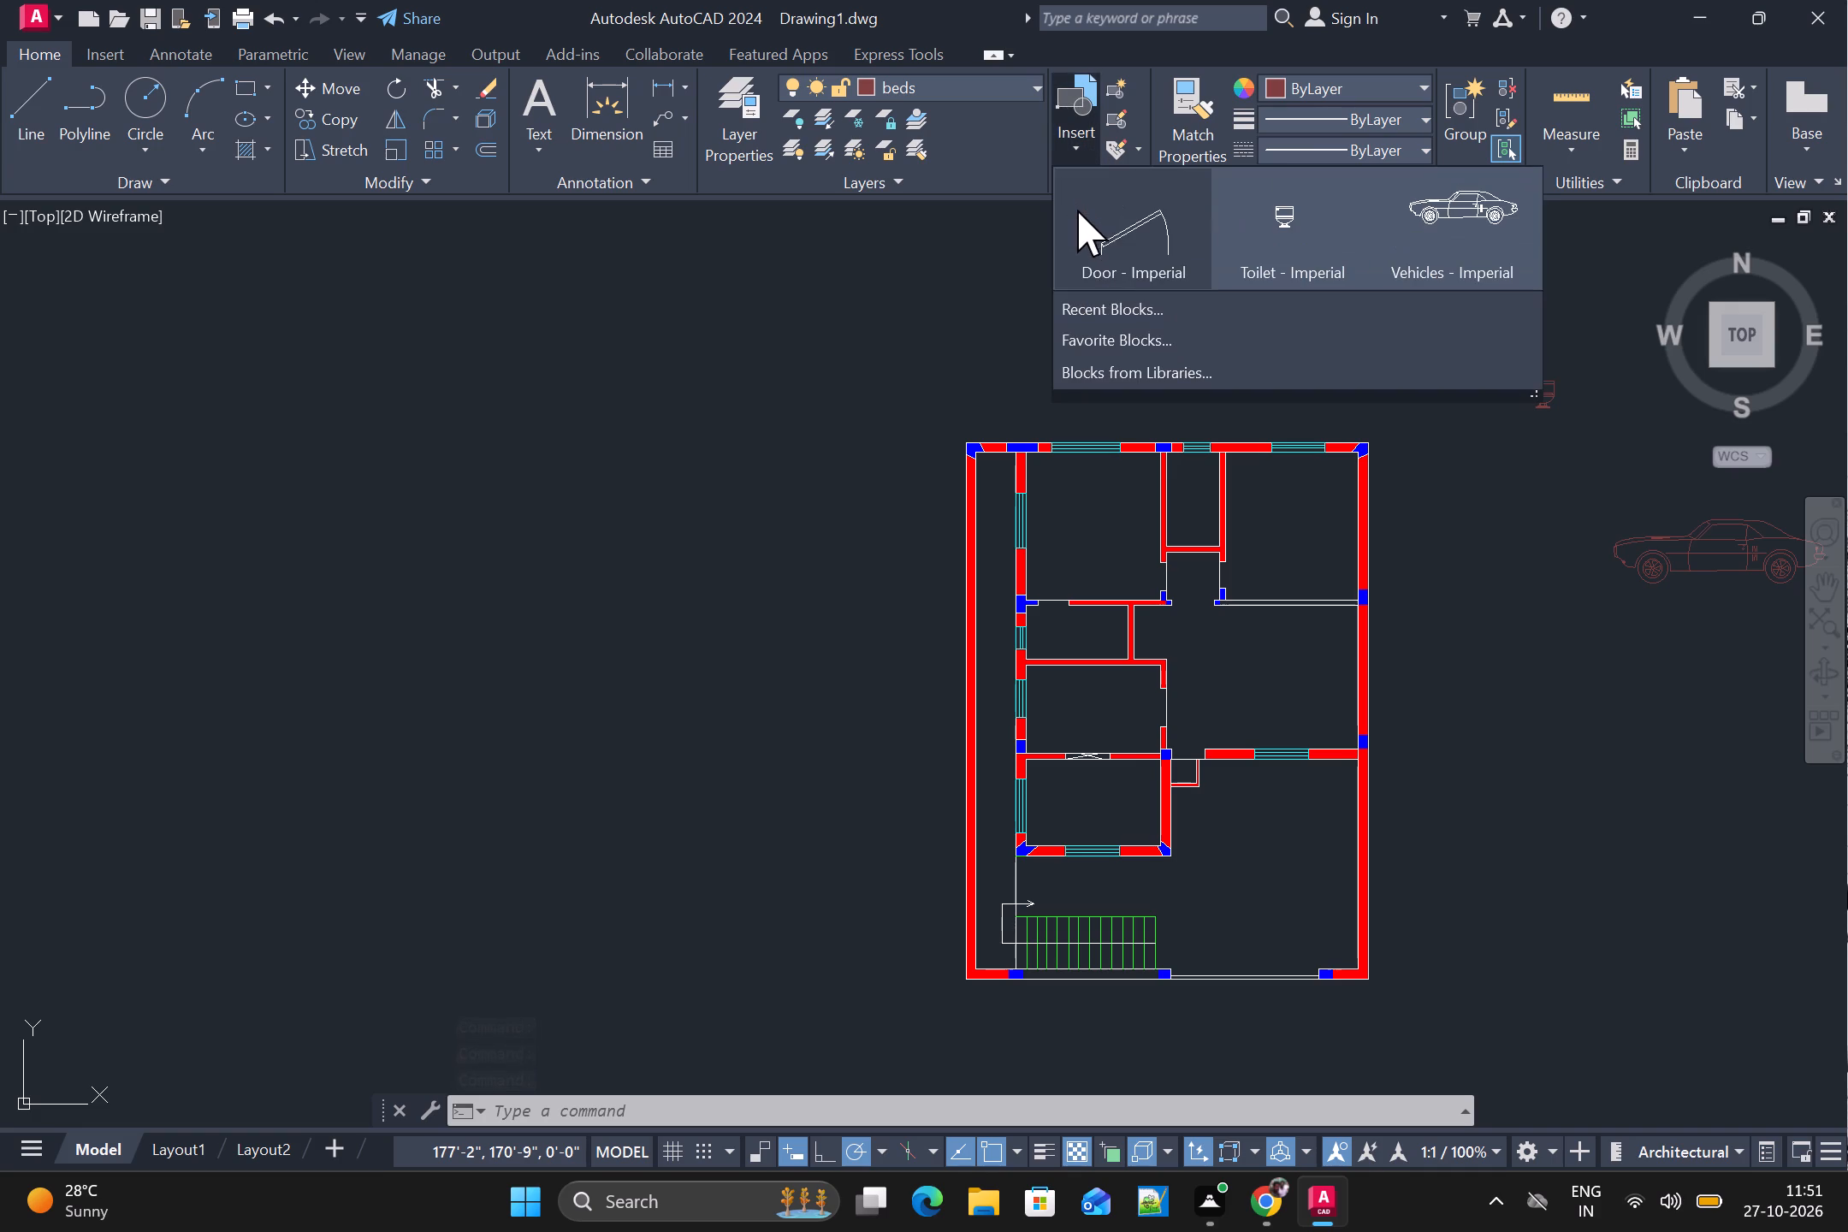
pyautogui.click(1106, 299)
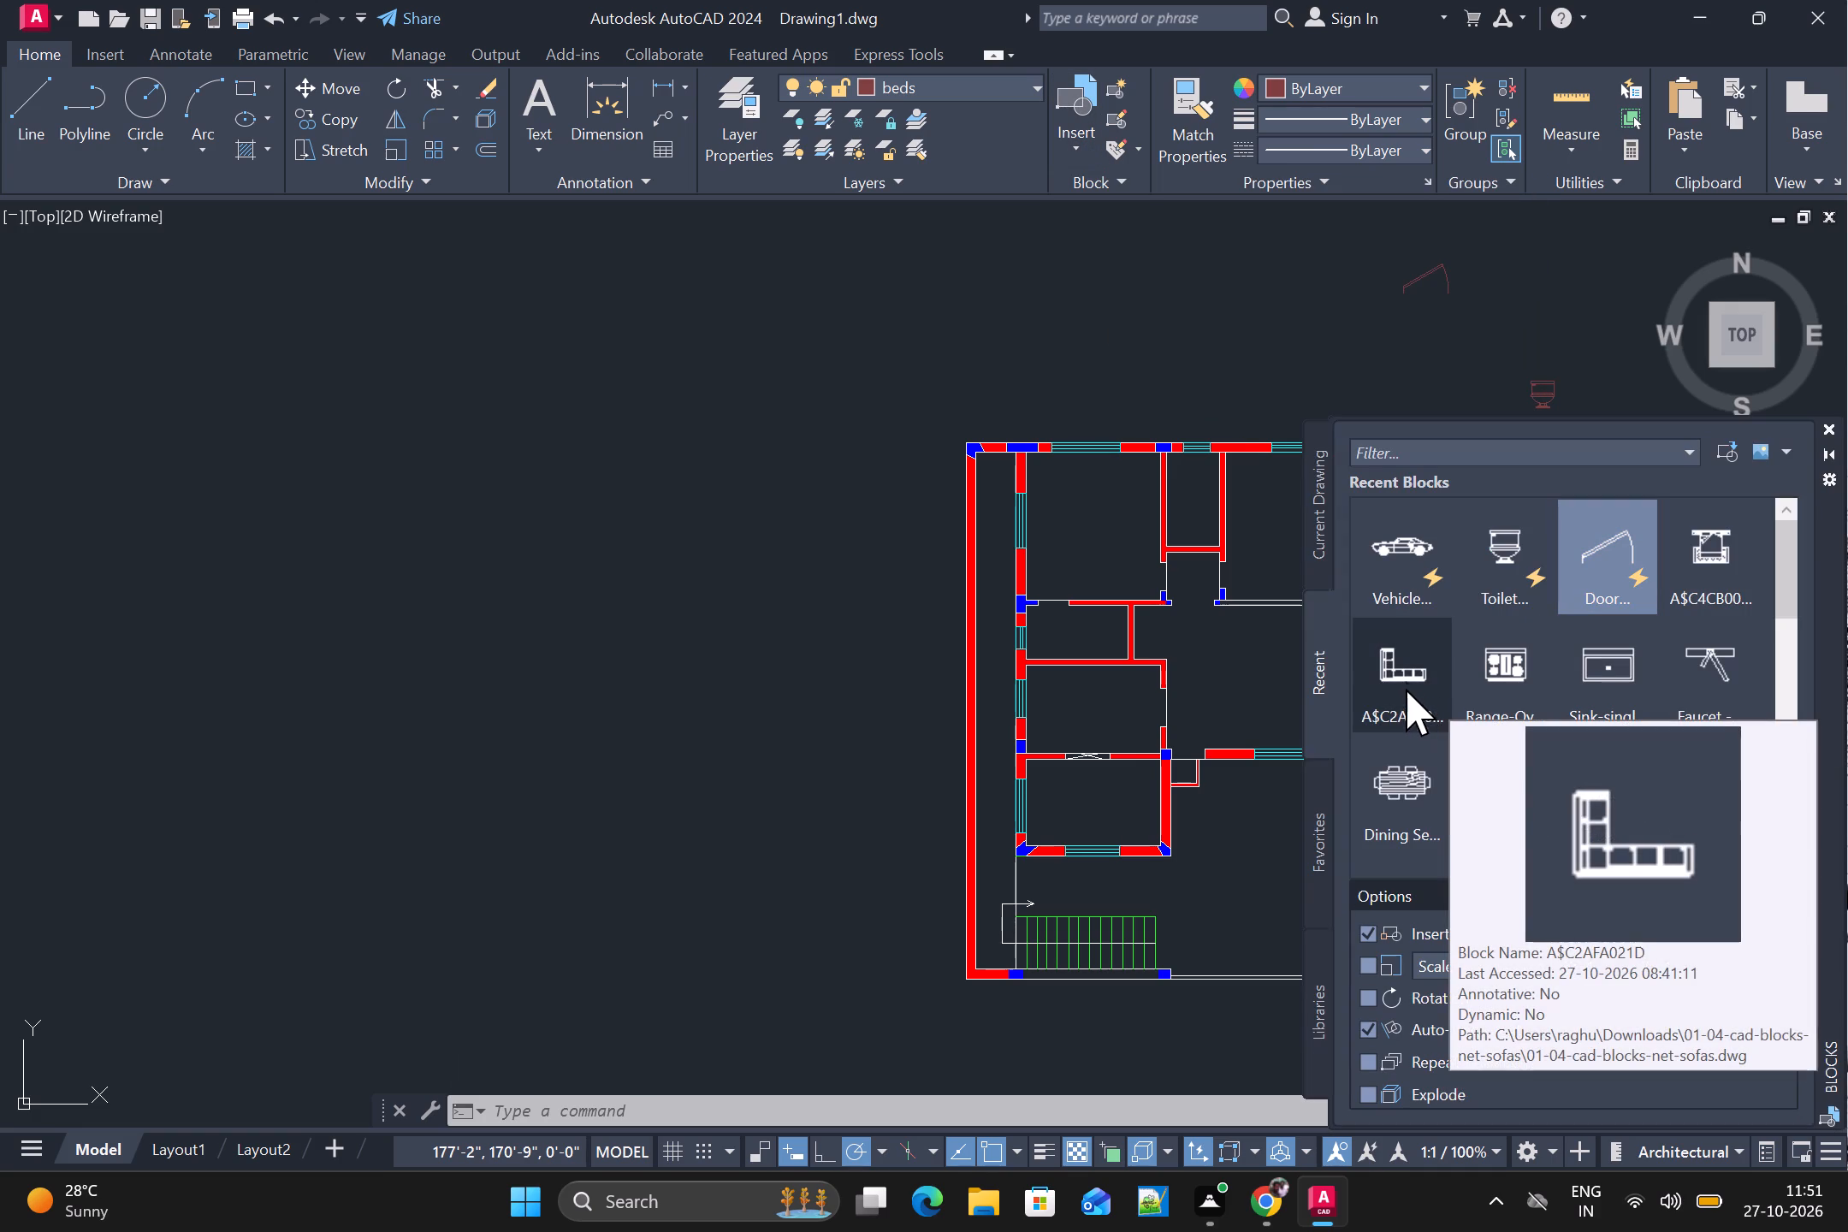
pyautogui.moveTo(1406, 679); pyautogui.dragTo(1227, 684)
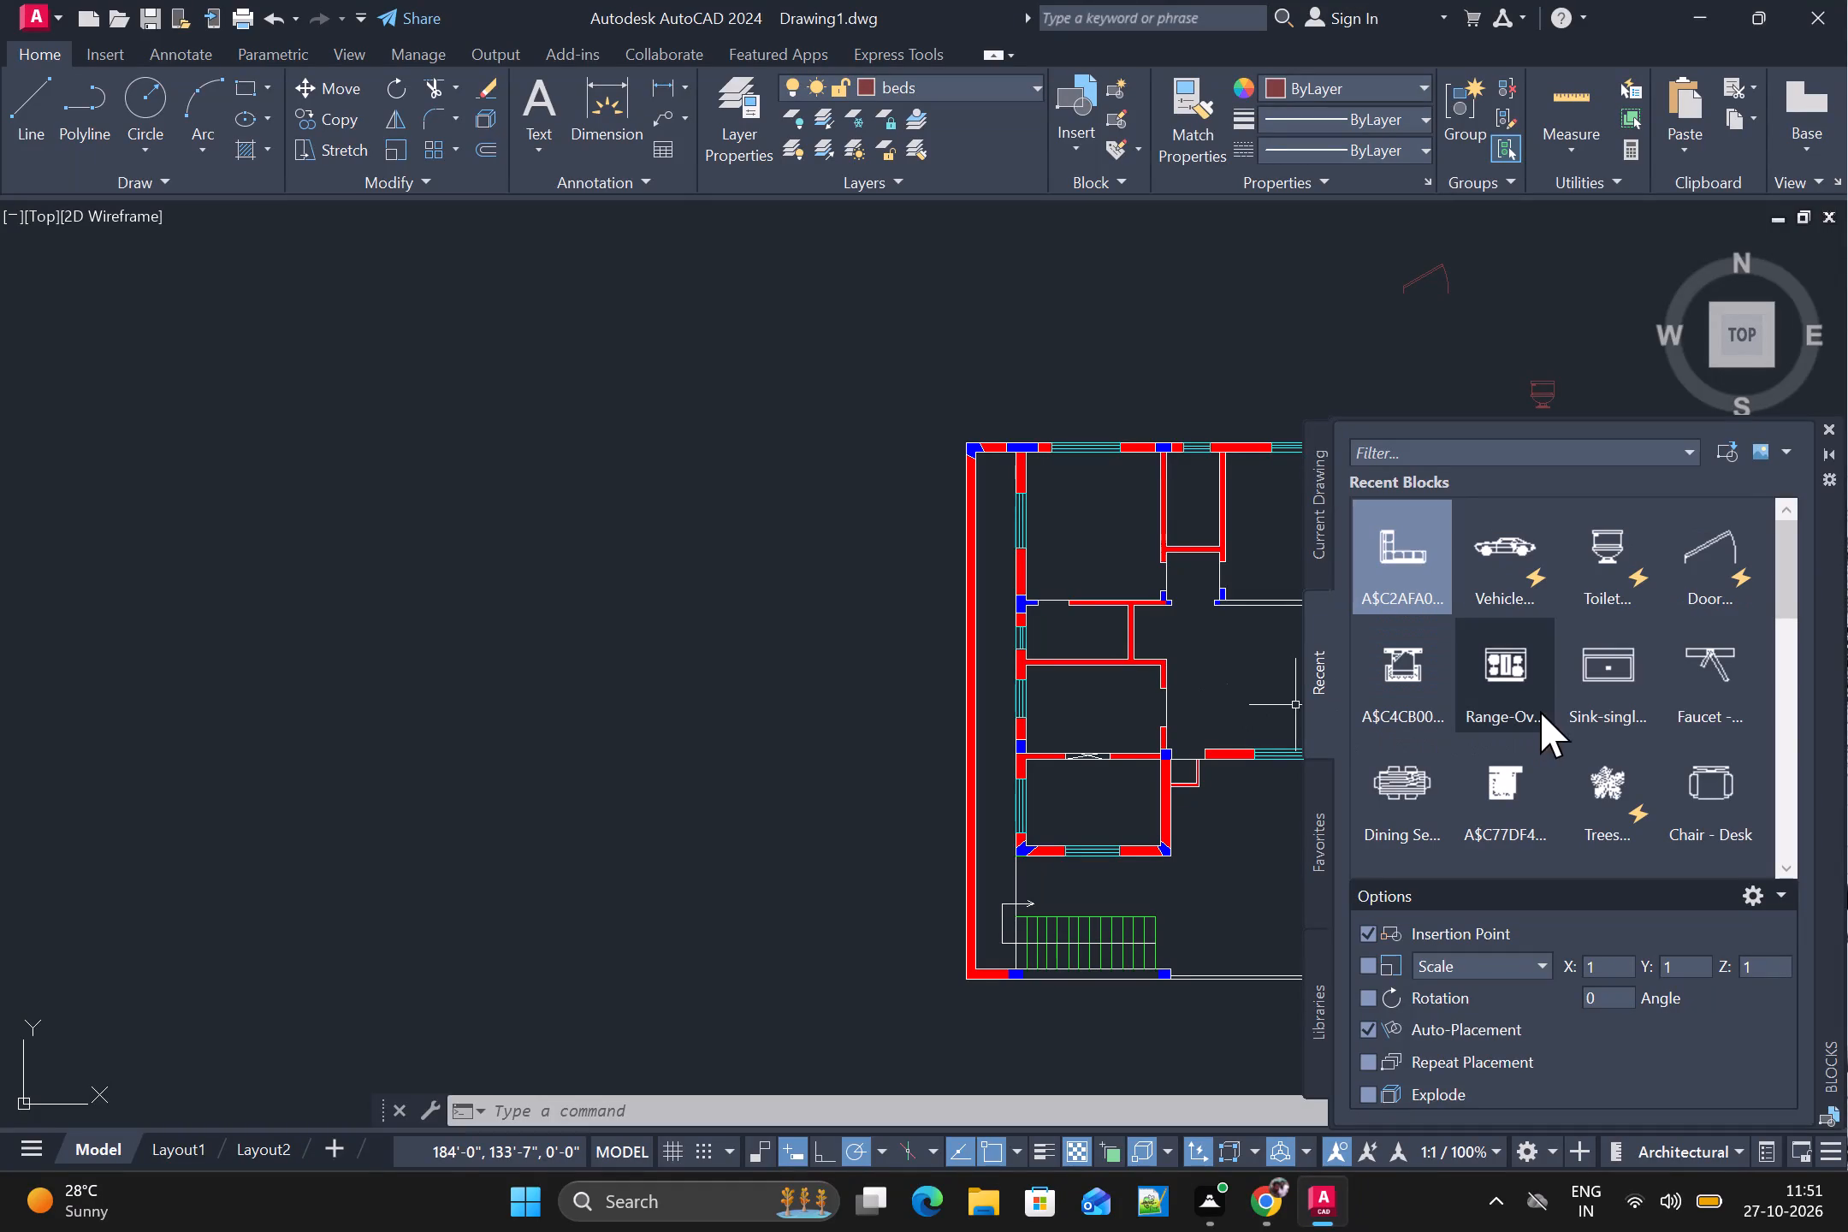
# Insert the range-oven, single sink and Faucet - single handle top blocks into the southernmost enclosed room.
pyautogui.moveTo(1513, 654); pyautogui.dragTo(1258, 690)
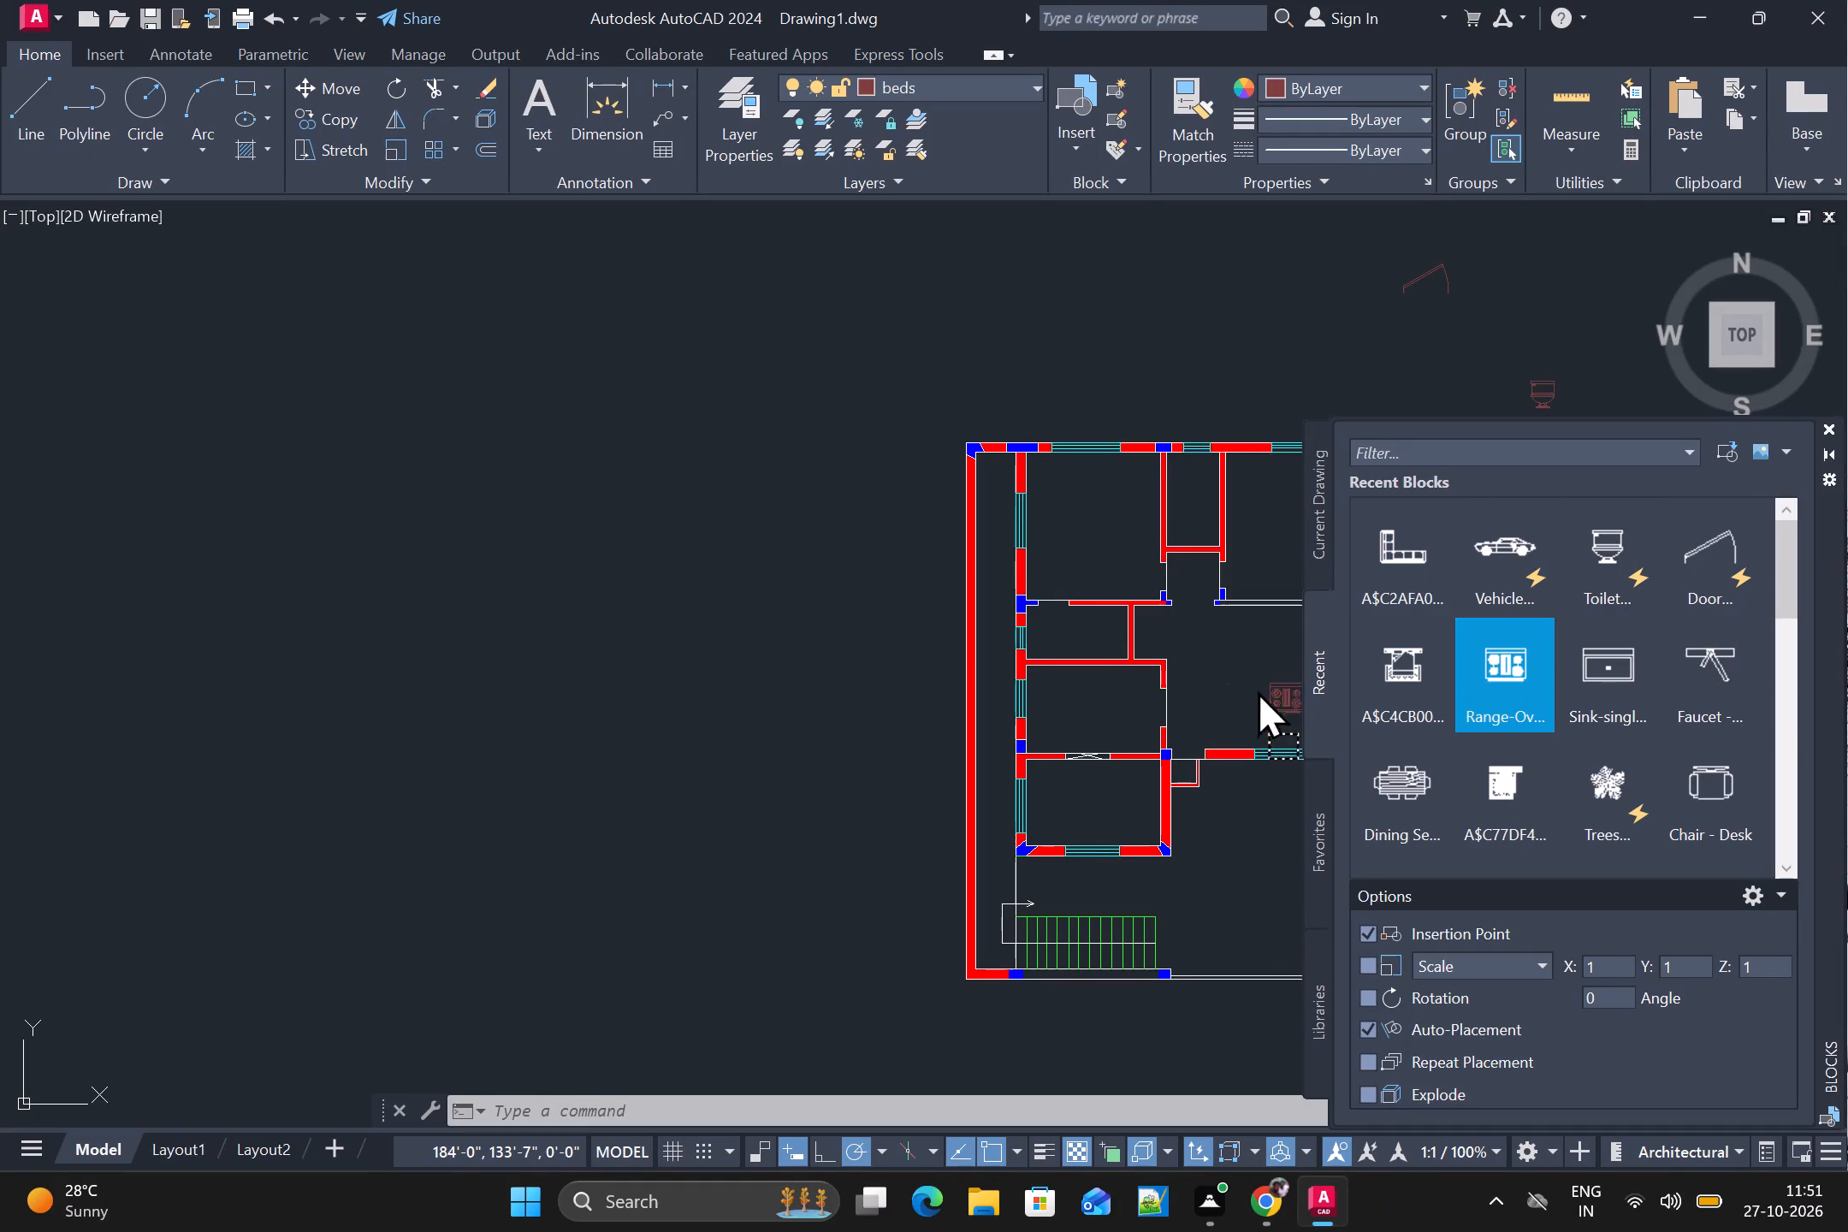
pyautogui.moveTo(1258, 690); pyautogui.dragTo(1109, 779)
pyautogui.moveTo(1624, 667); pyautogui.dragTo(1183, 734)
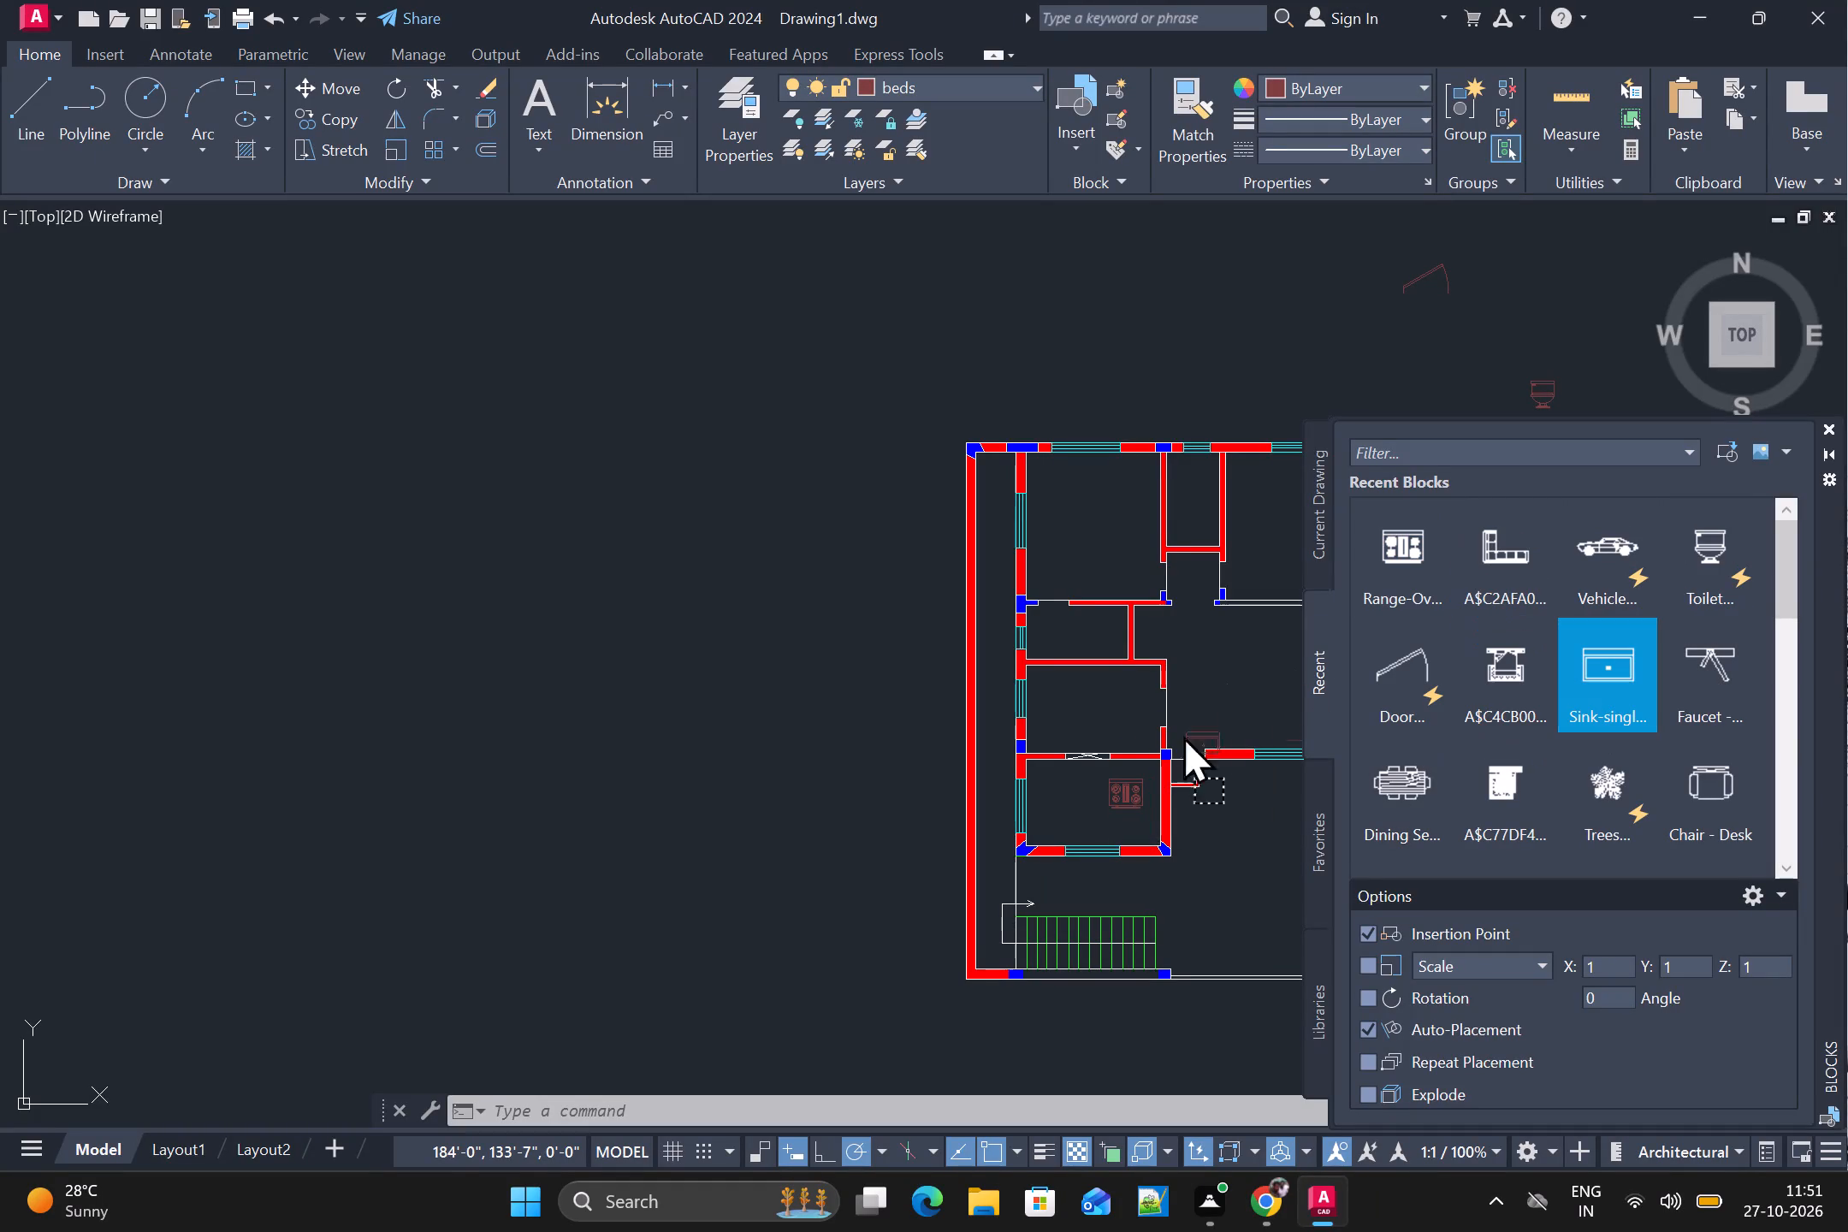
pyautogui.moveTo(1183, 734); pyautogui.dragTo(1065, 780)
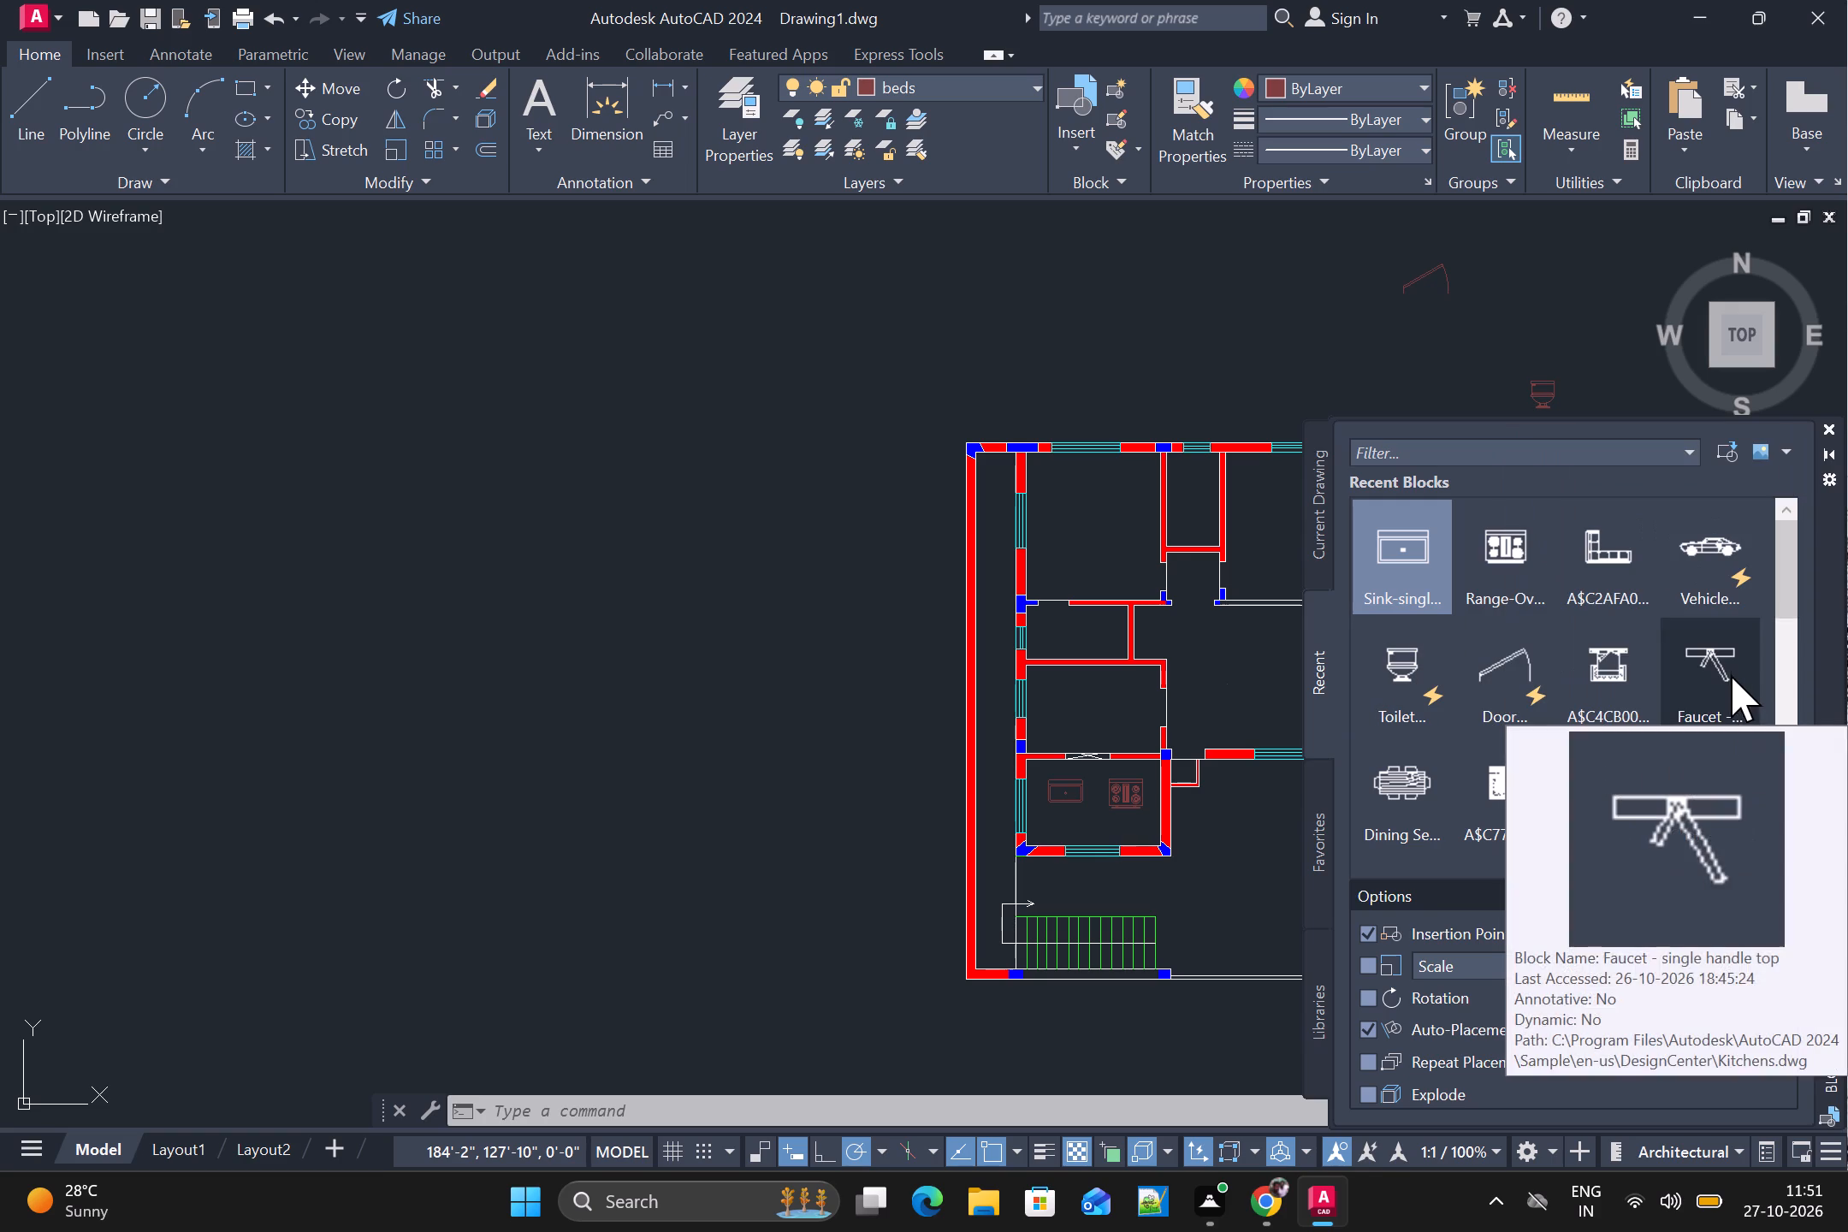
pyautogui.moveTo(1729, 657); pyautogui.dragTo(1042, 766)
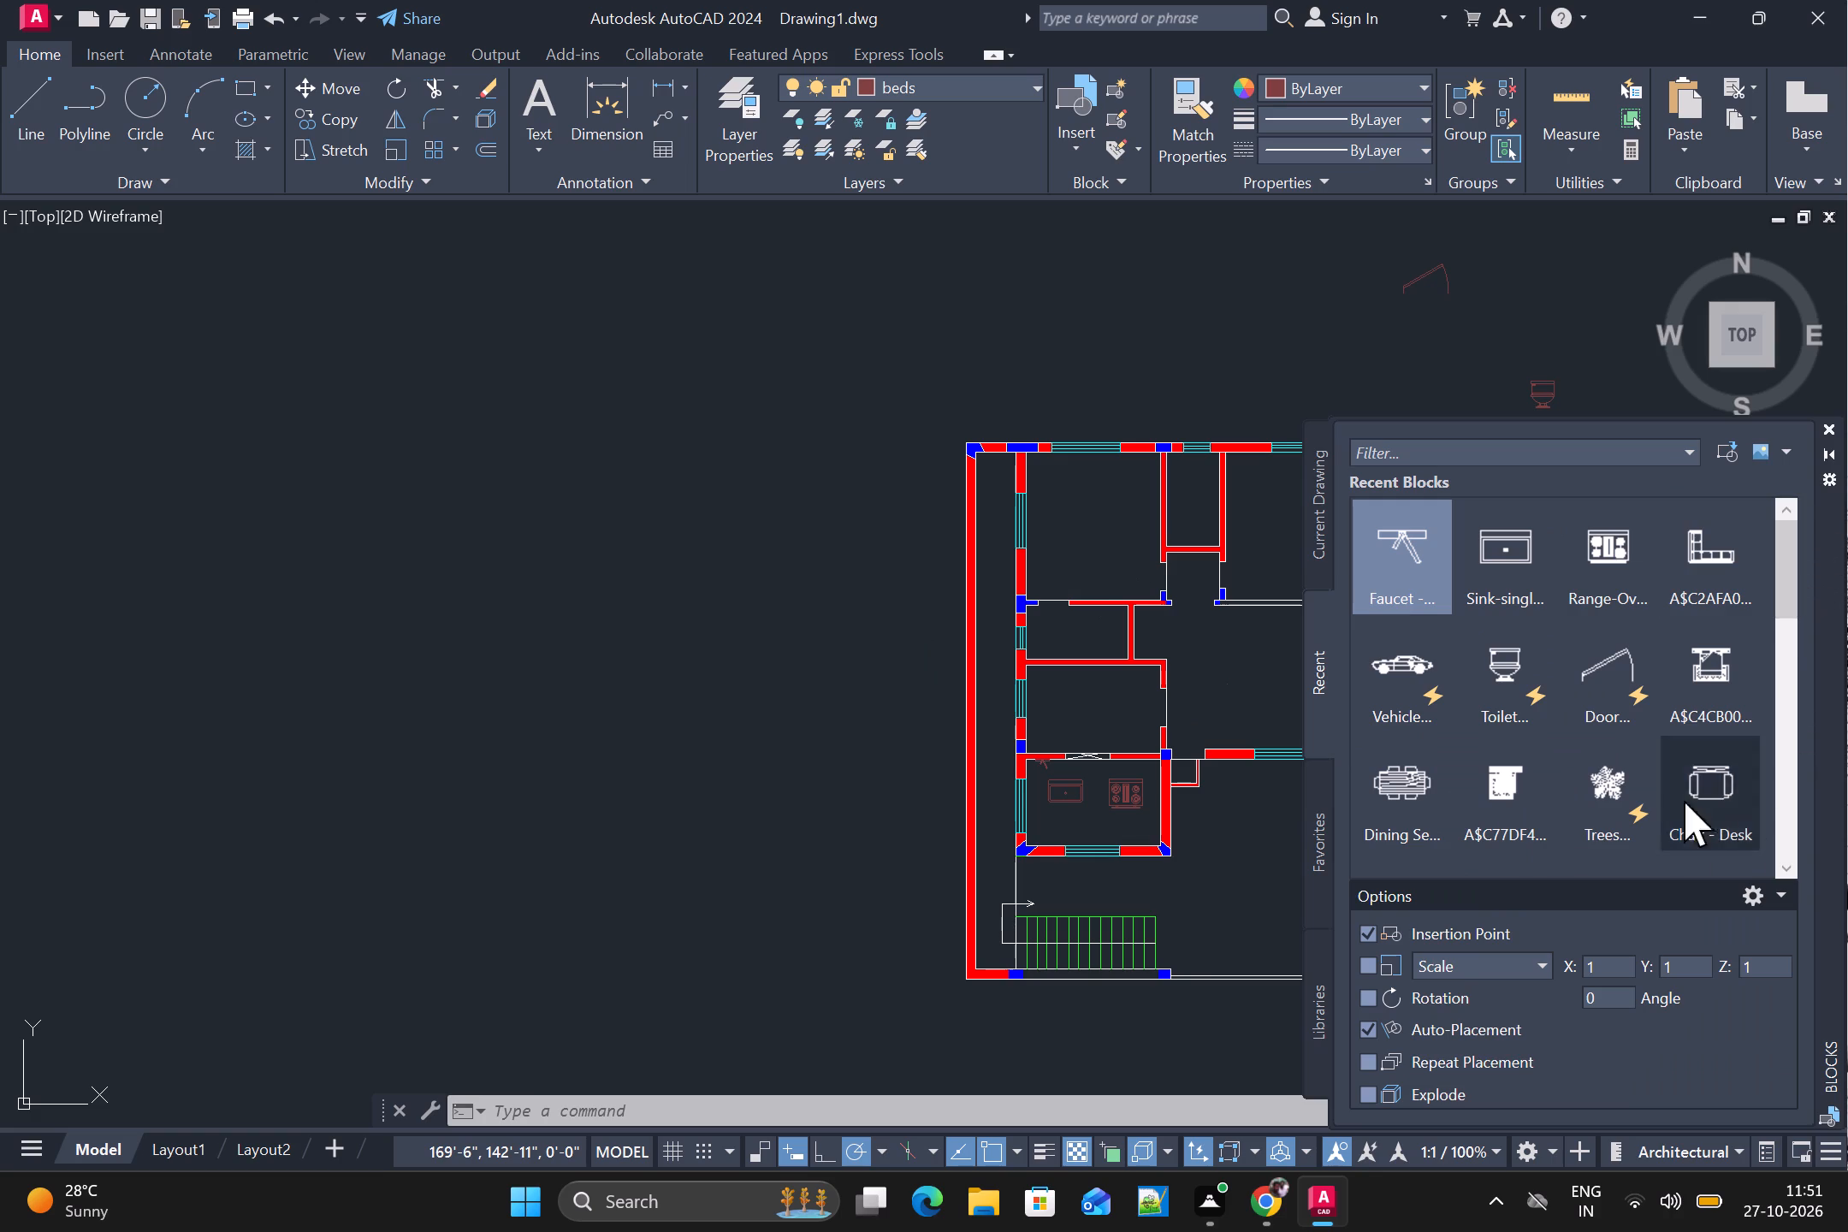
# Insert the Dining Set - 36 x 72 in. block into the room directly north of the kitchen.
pyautogui.scroll(-1, 1616, 748)
pyautogui.scroll(1, 1616, 748)
pyautogui.scroll(-3, 1602, 651)
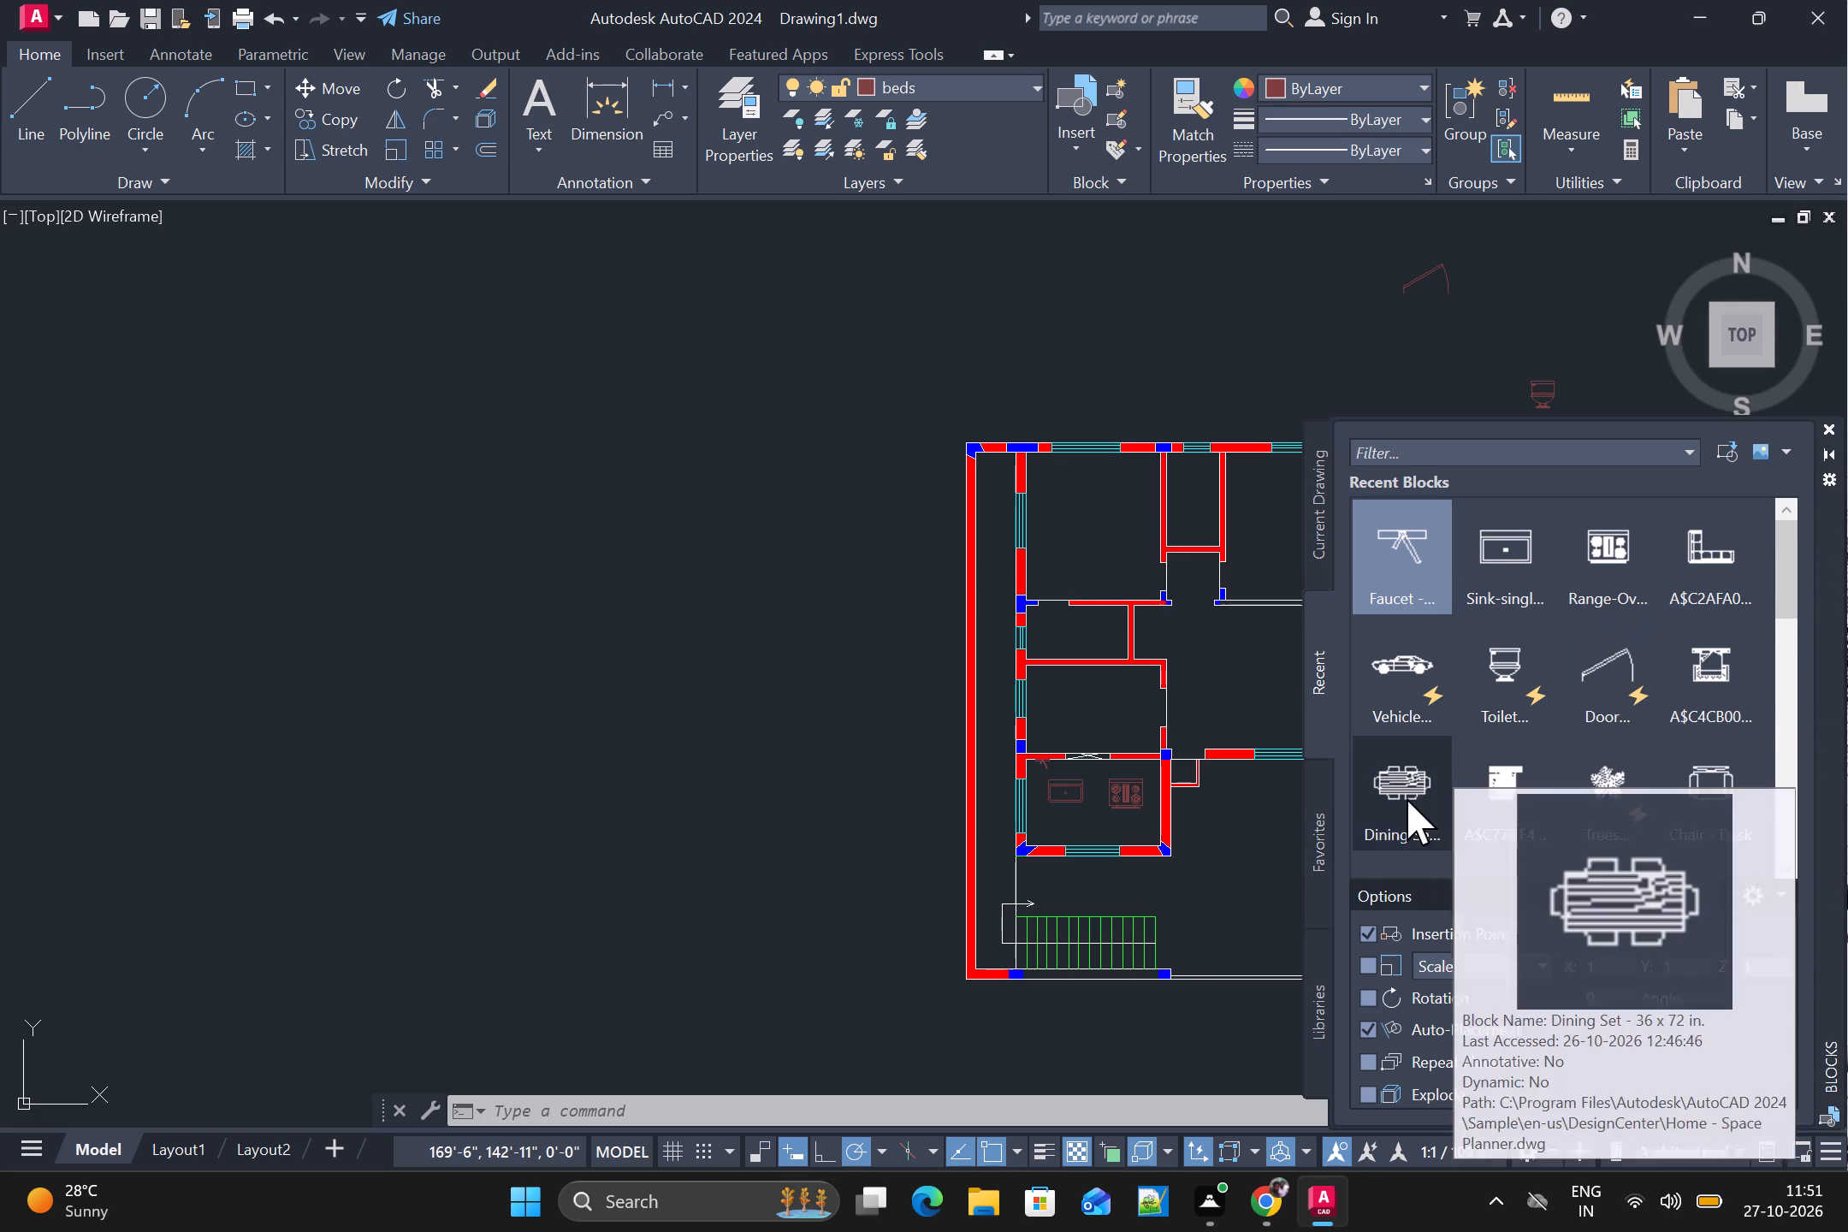
pyautogui.moveTo(1403, 791); pyautogui.dragTo(1088, 696)
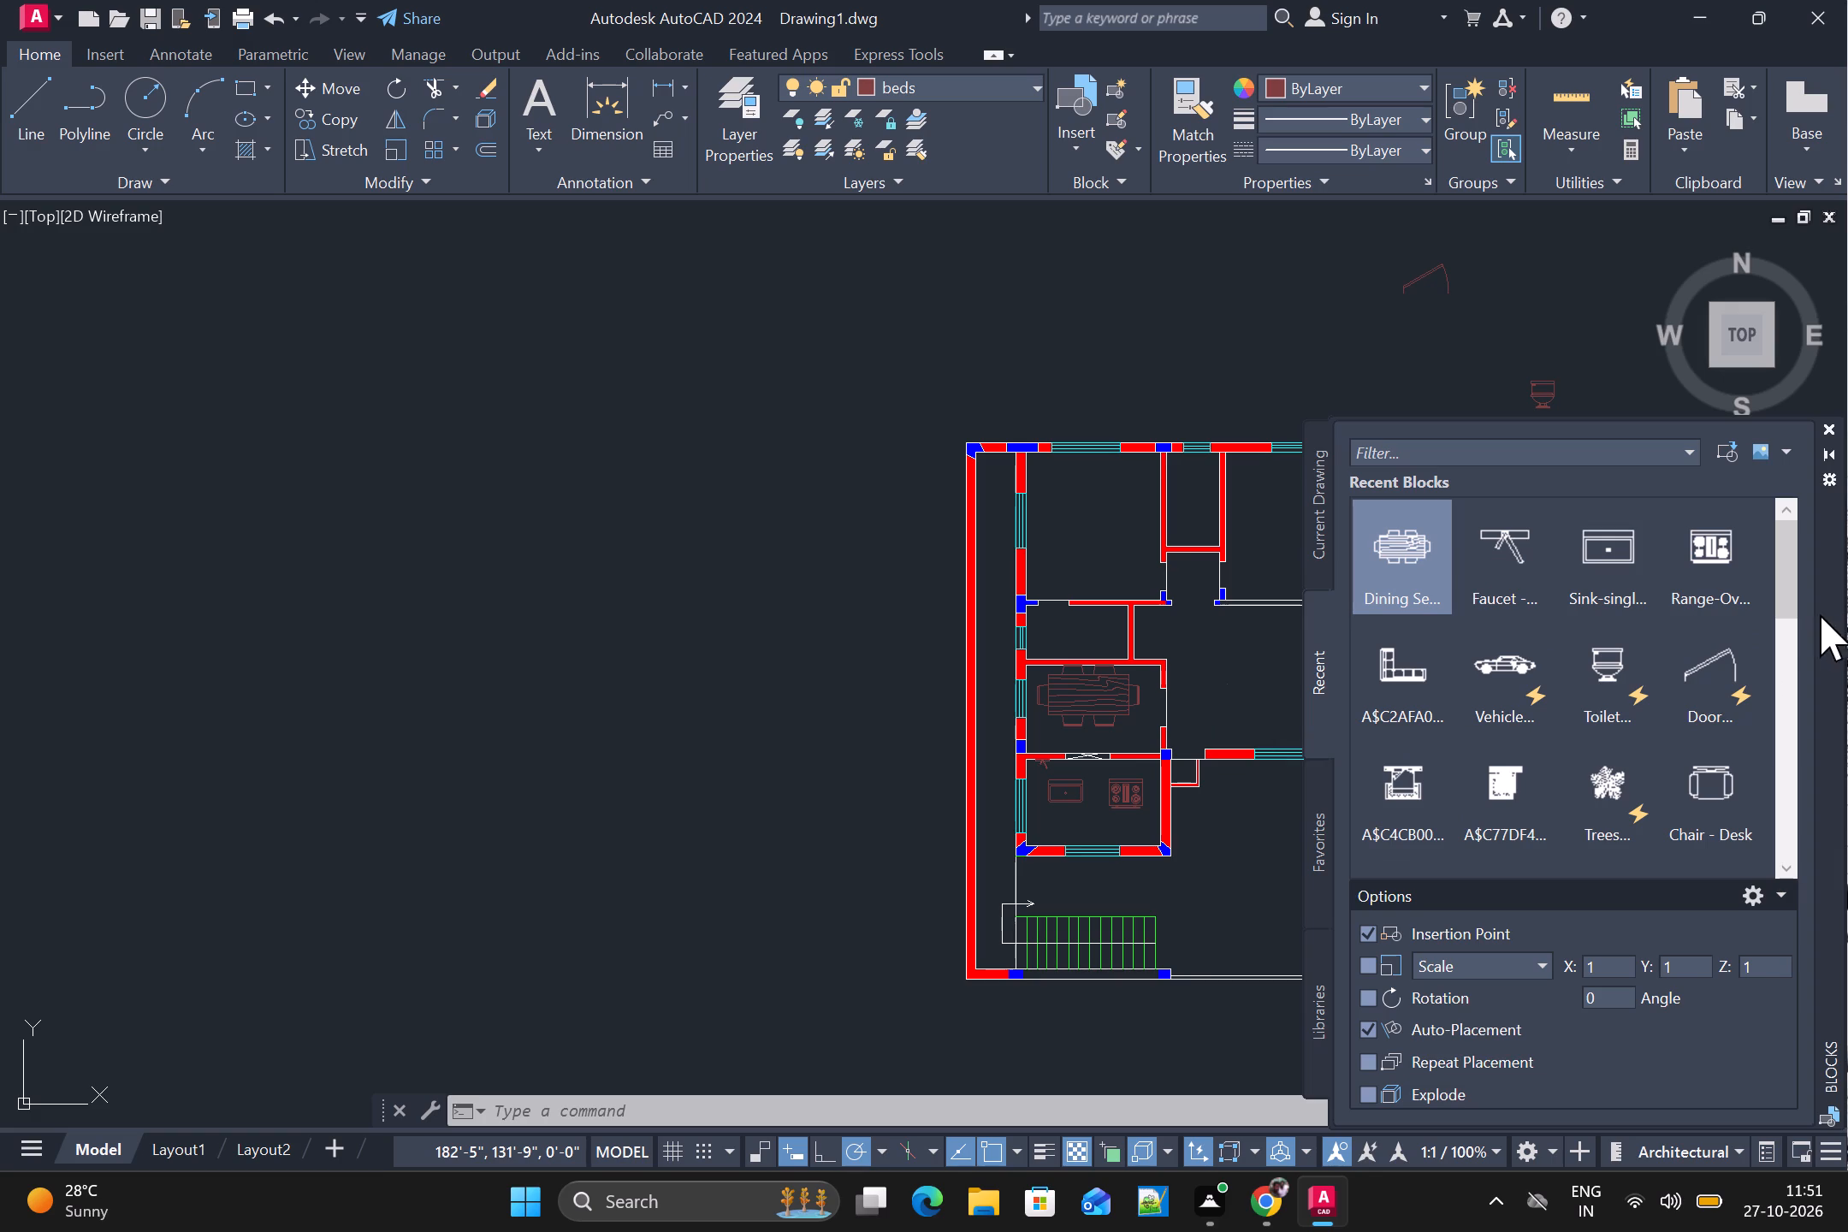
# Insert the bed block A$C4CB00... from the recent blocks into the northwest bedroom and close the blocks palette.
pyautogui.moveTo(1403, 771); pyautogui.dragTo(1399, 771)
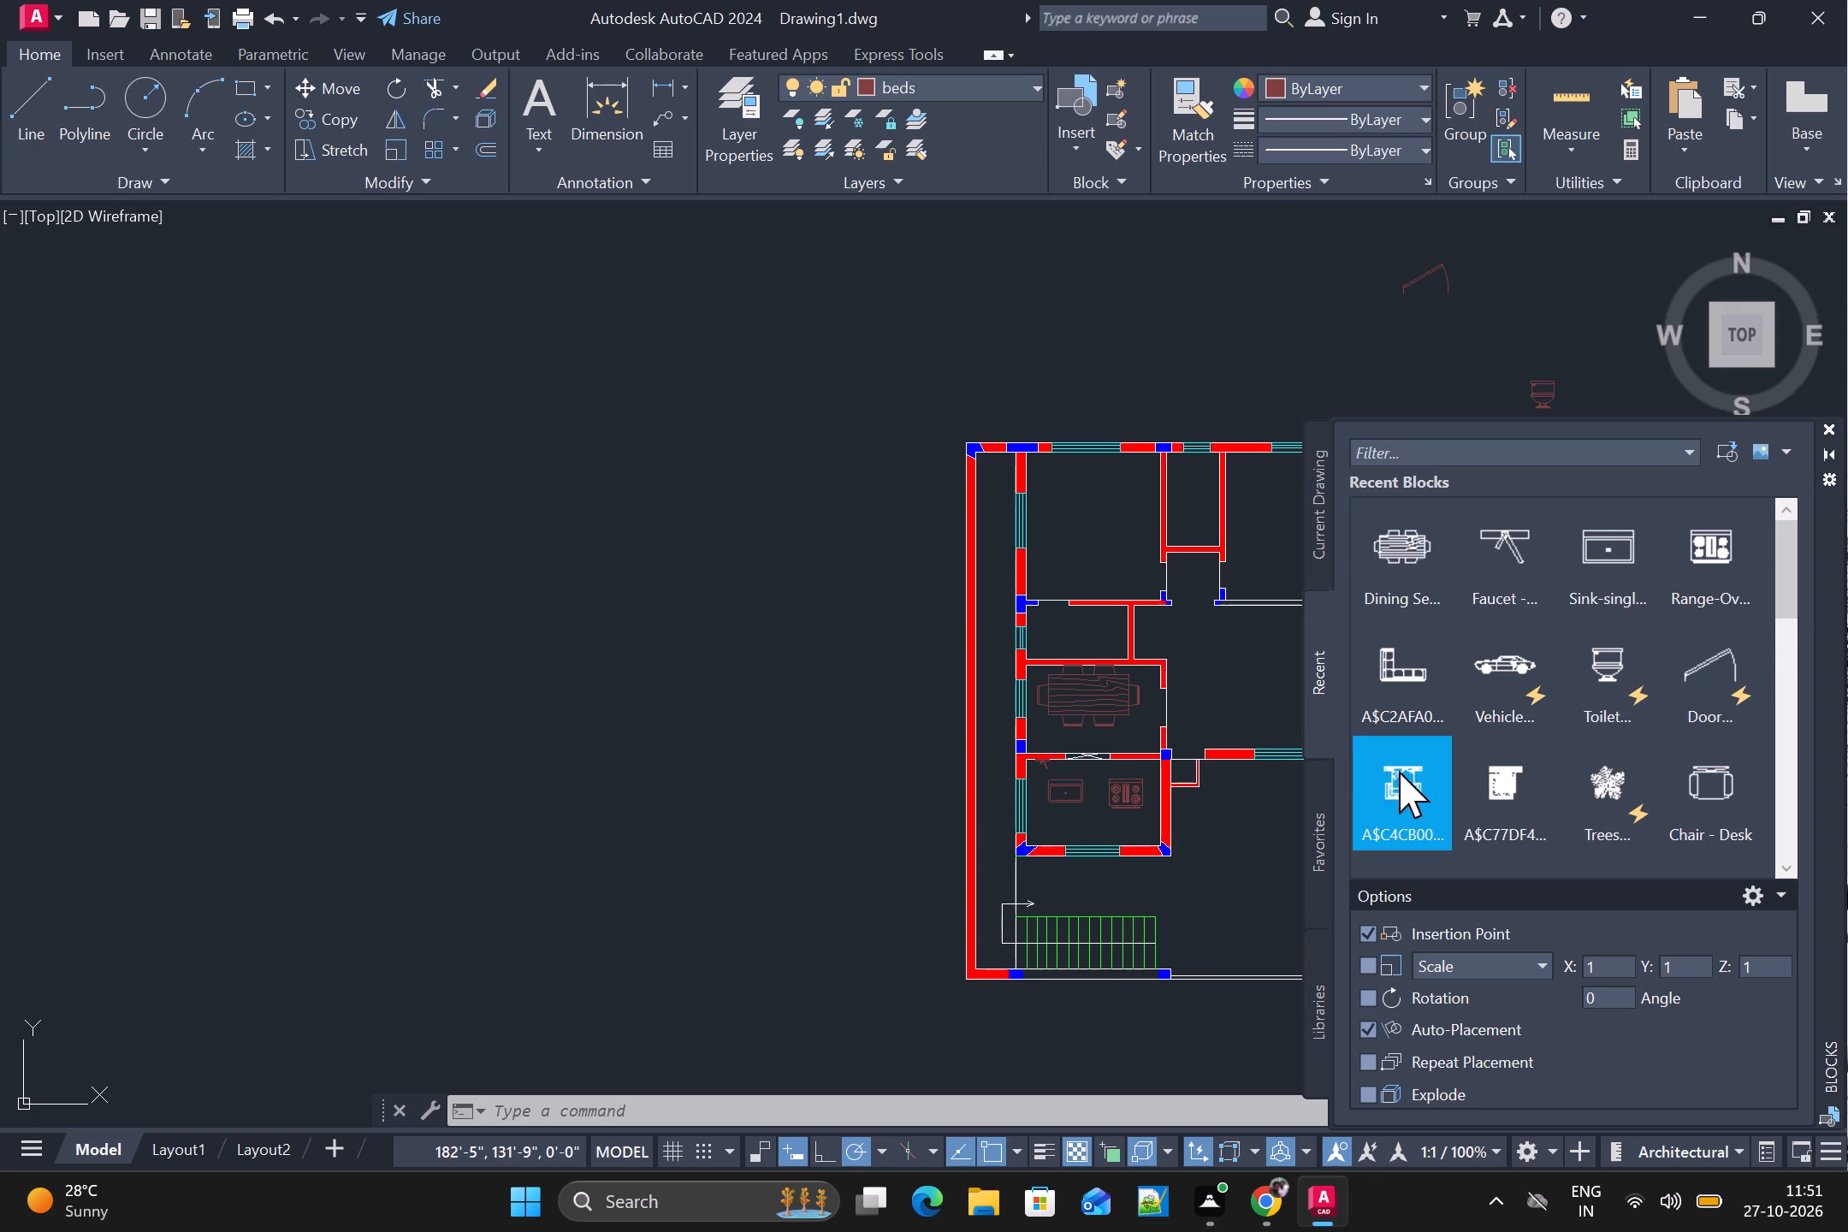
pyautogui.moveTo(1399, 771); pyautogui.dragTo(1073, 502)
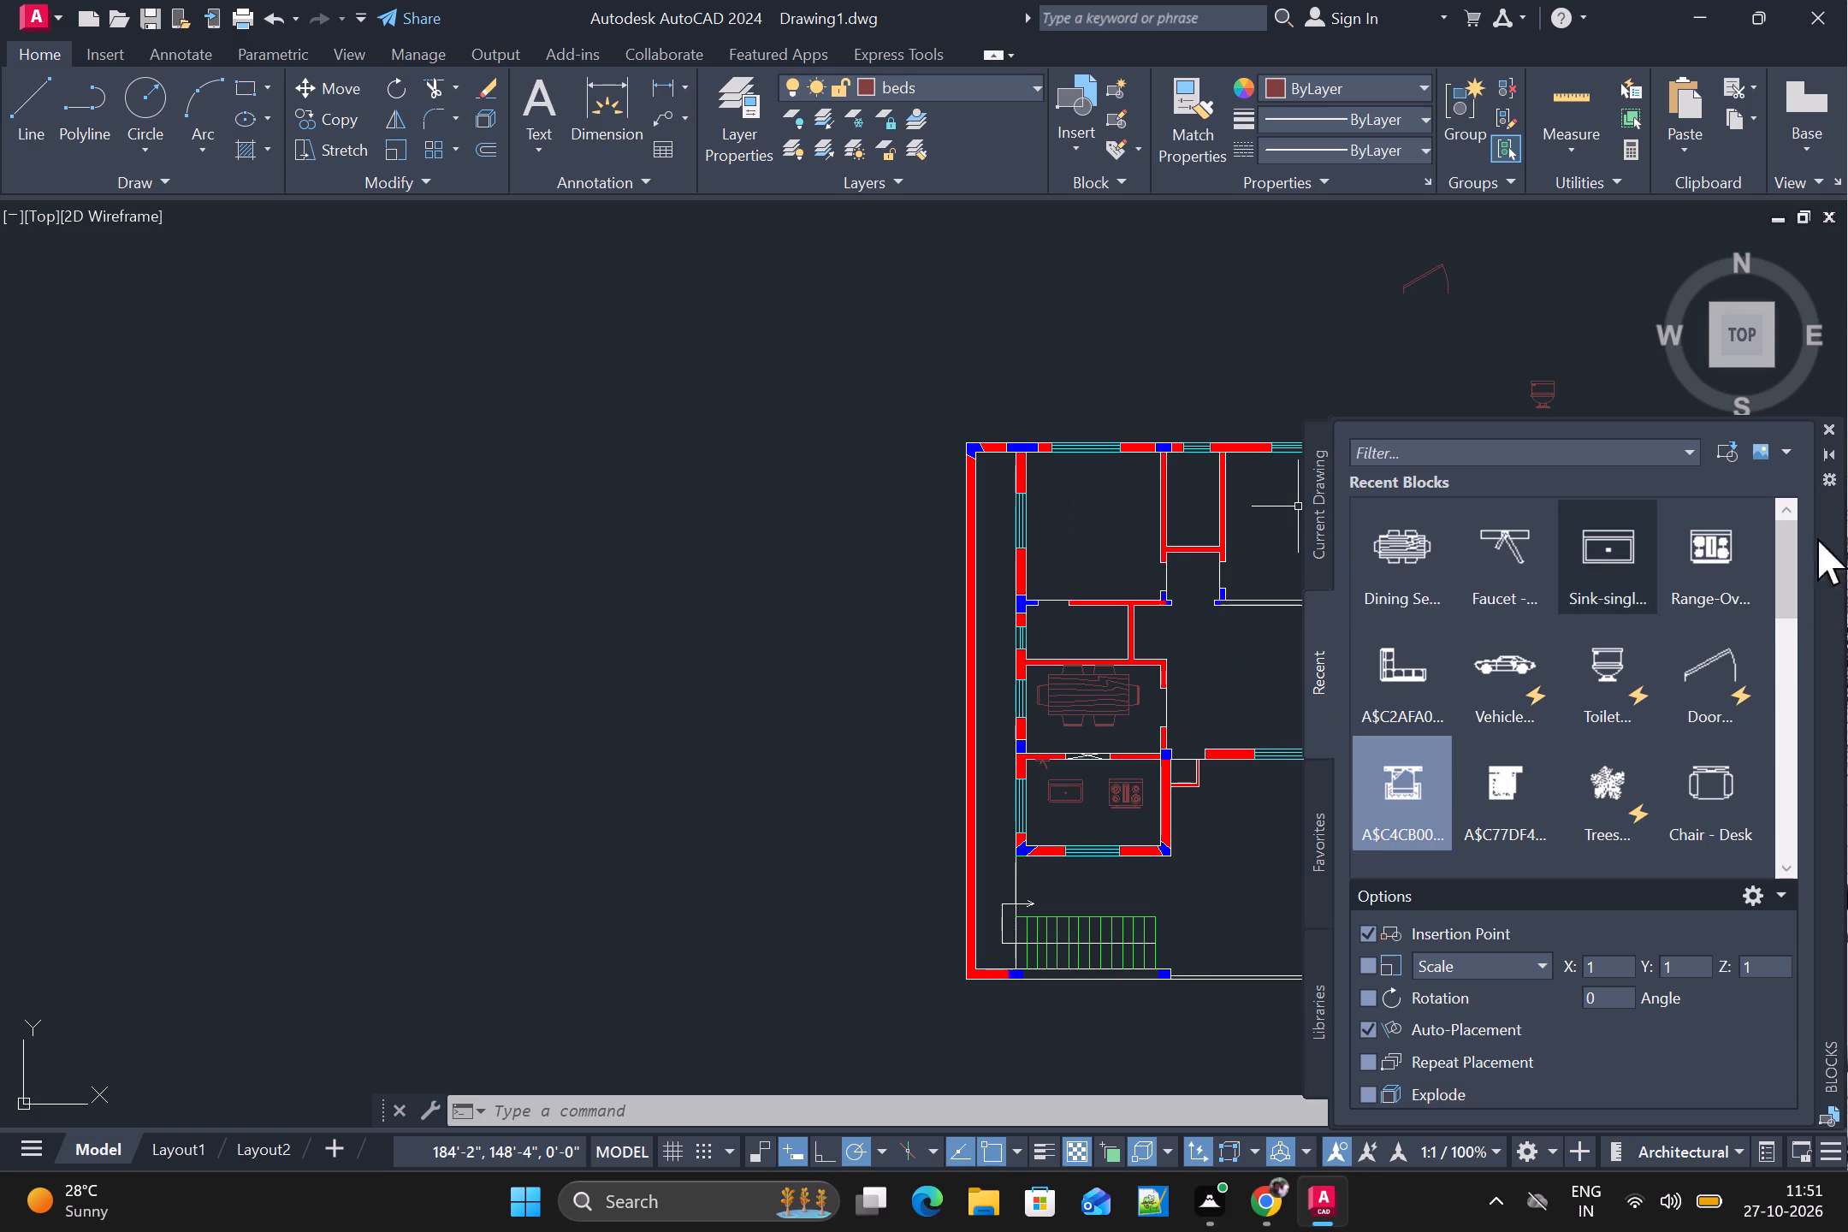
pyautogui.click(1833, 428)
# Scale up the tiny bed block in the northwest bedroom from its insertion point by a picked factor of about 55'-9".
pyautogui.scroll(1, 1083, 528)
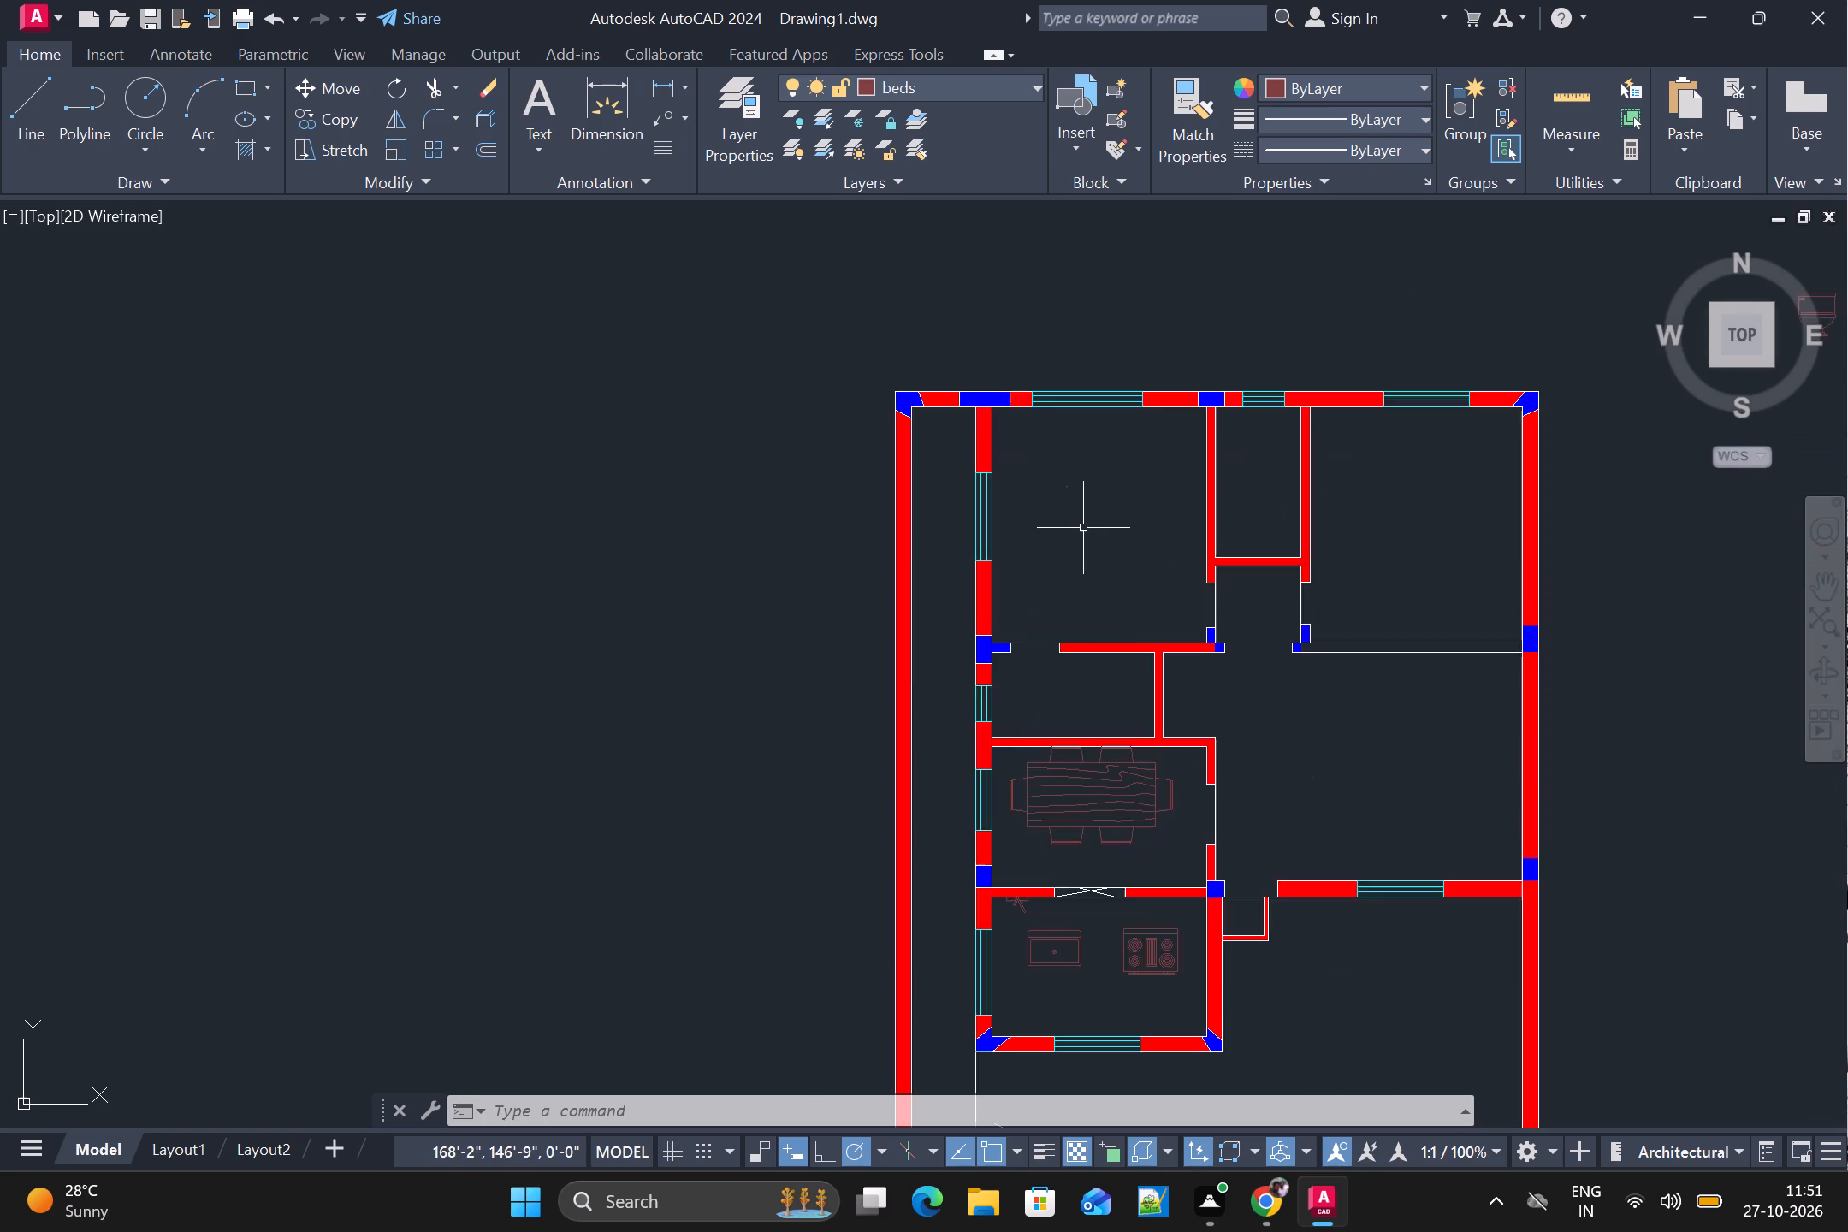
pyautogui.scroll(2, 1086, 527)
pyautogui.click(1037, 425)
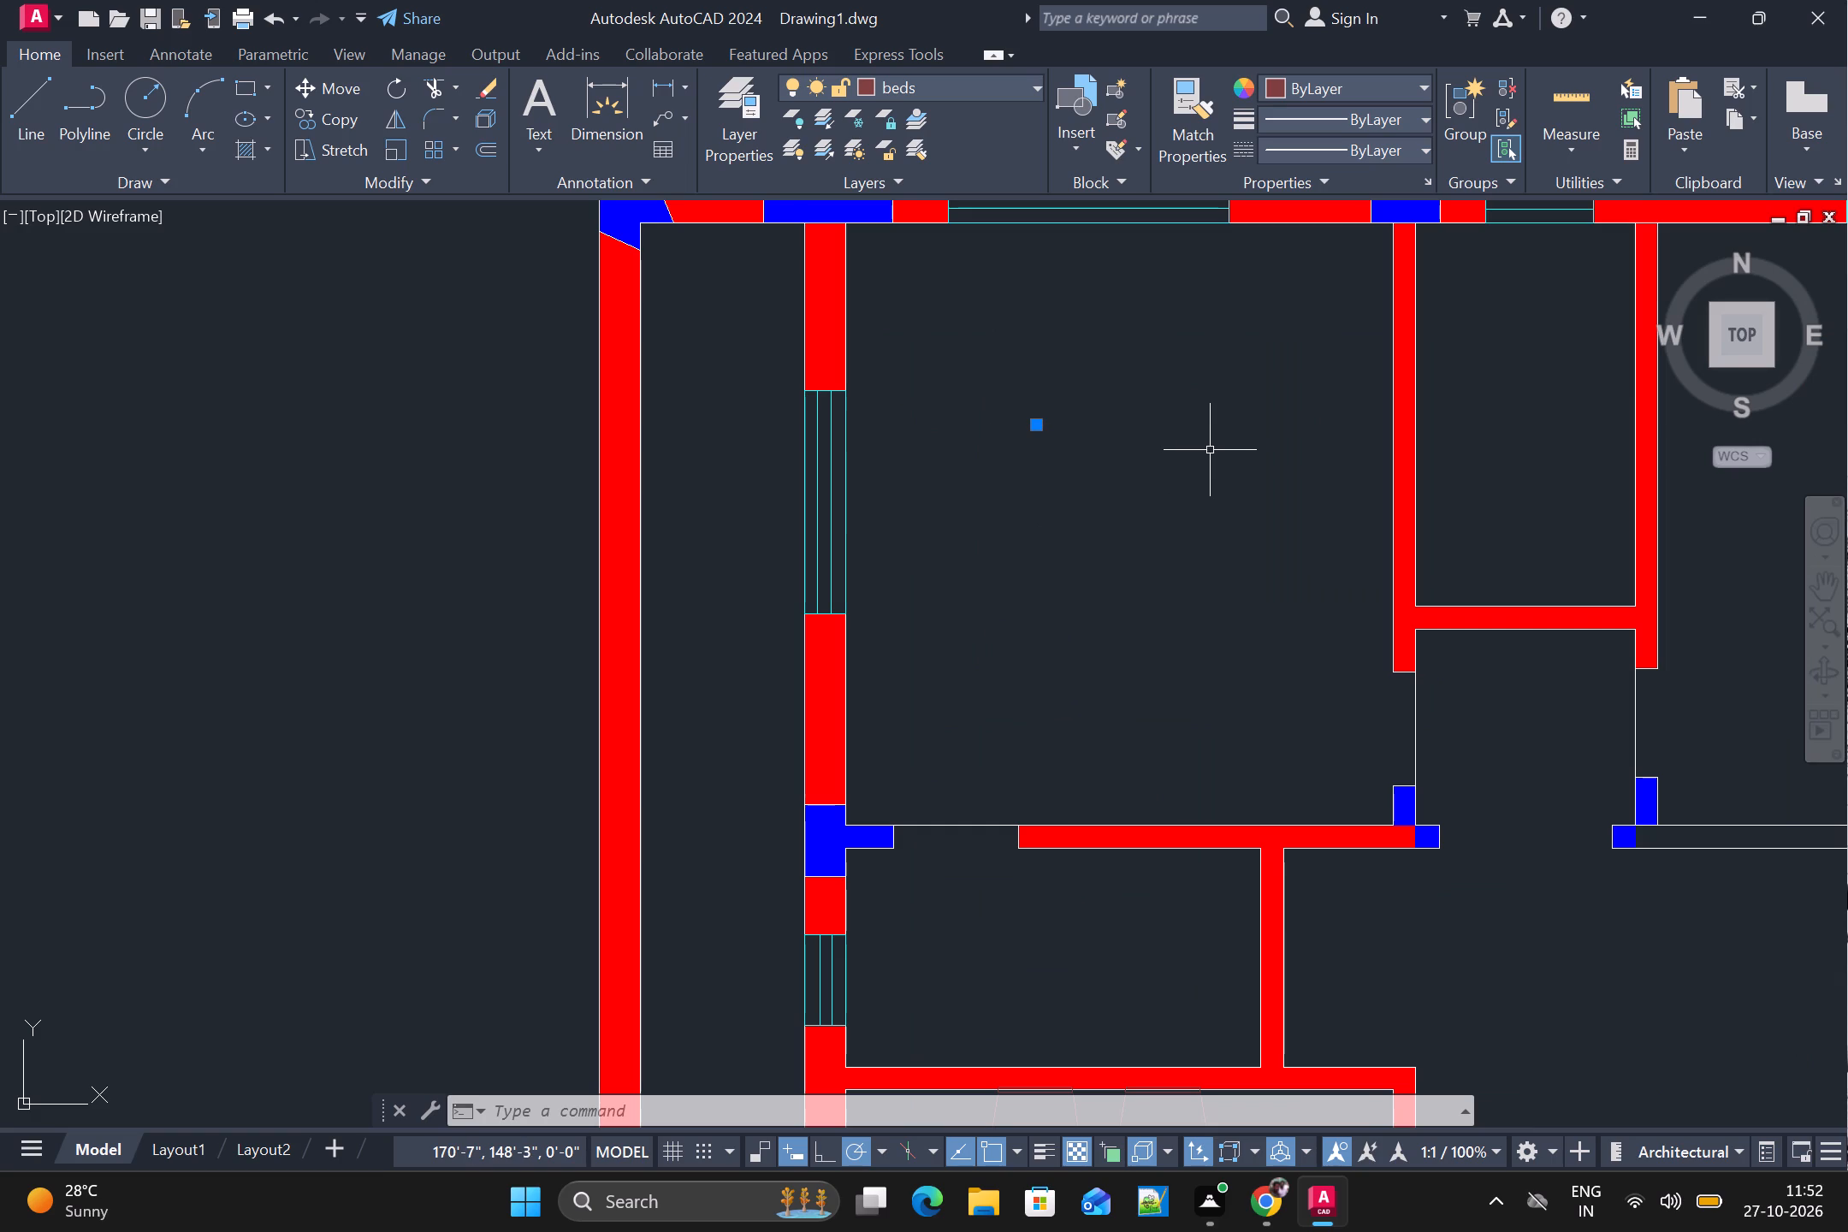
pyautogui.write('sc')
pyautogui.press('space')
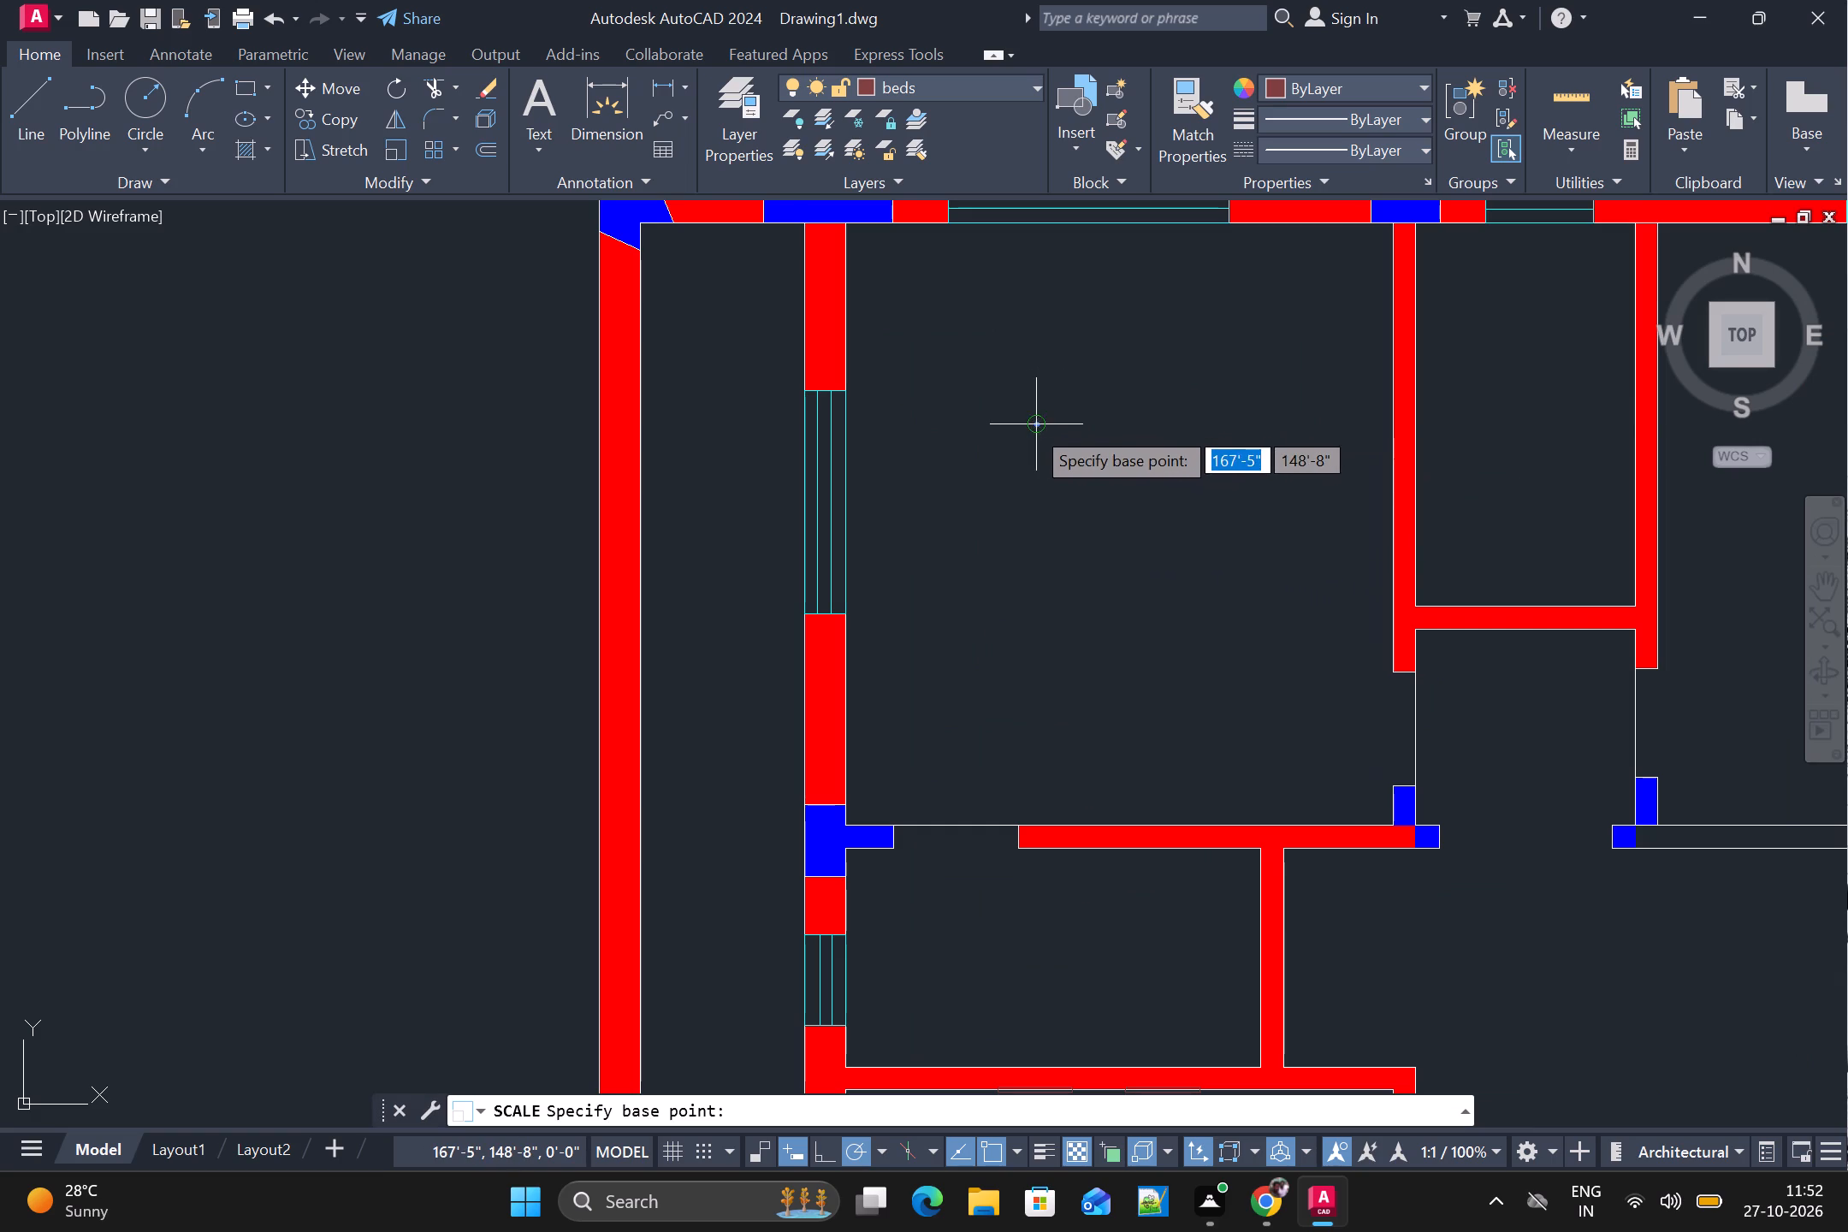
pyautogui.click(1033, 424)
pyautogui.scroll(-1, 1139, 478)
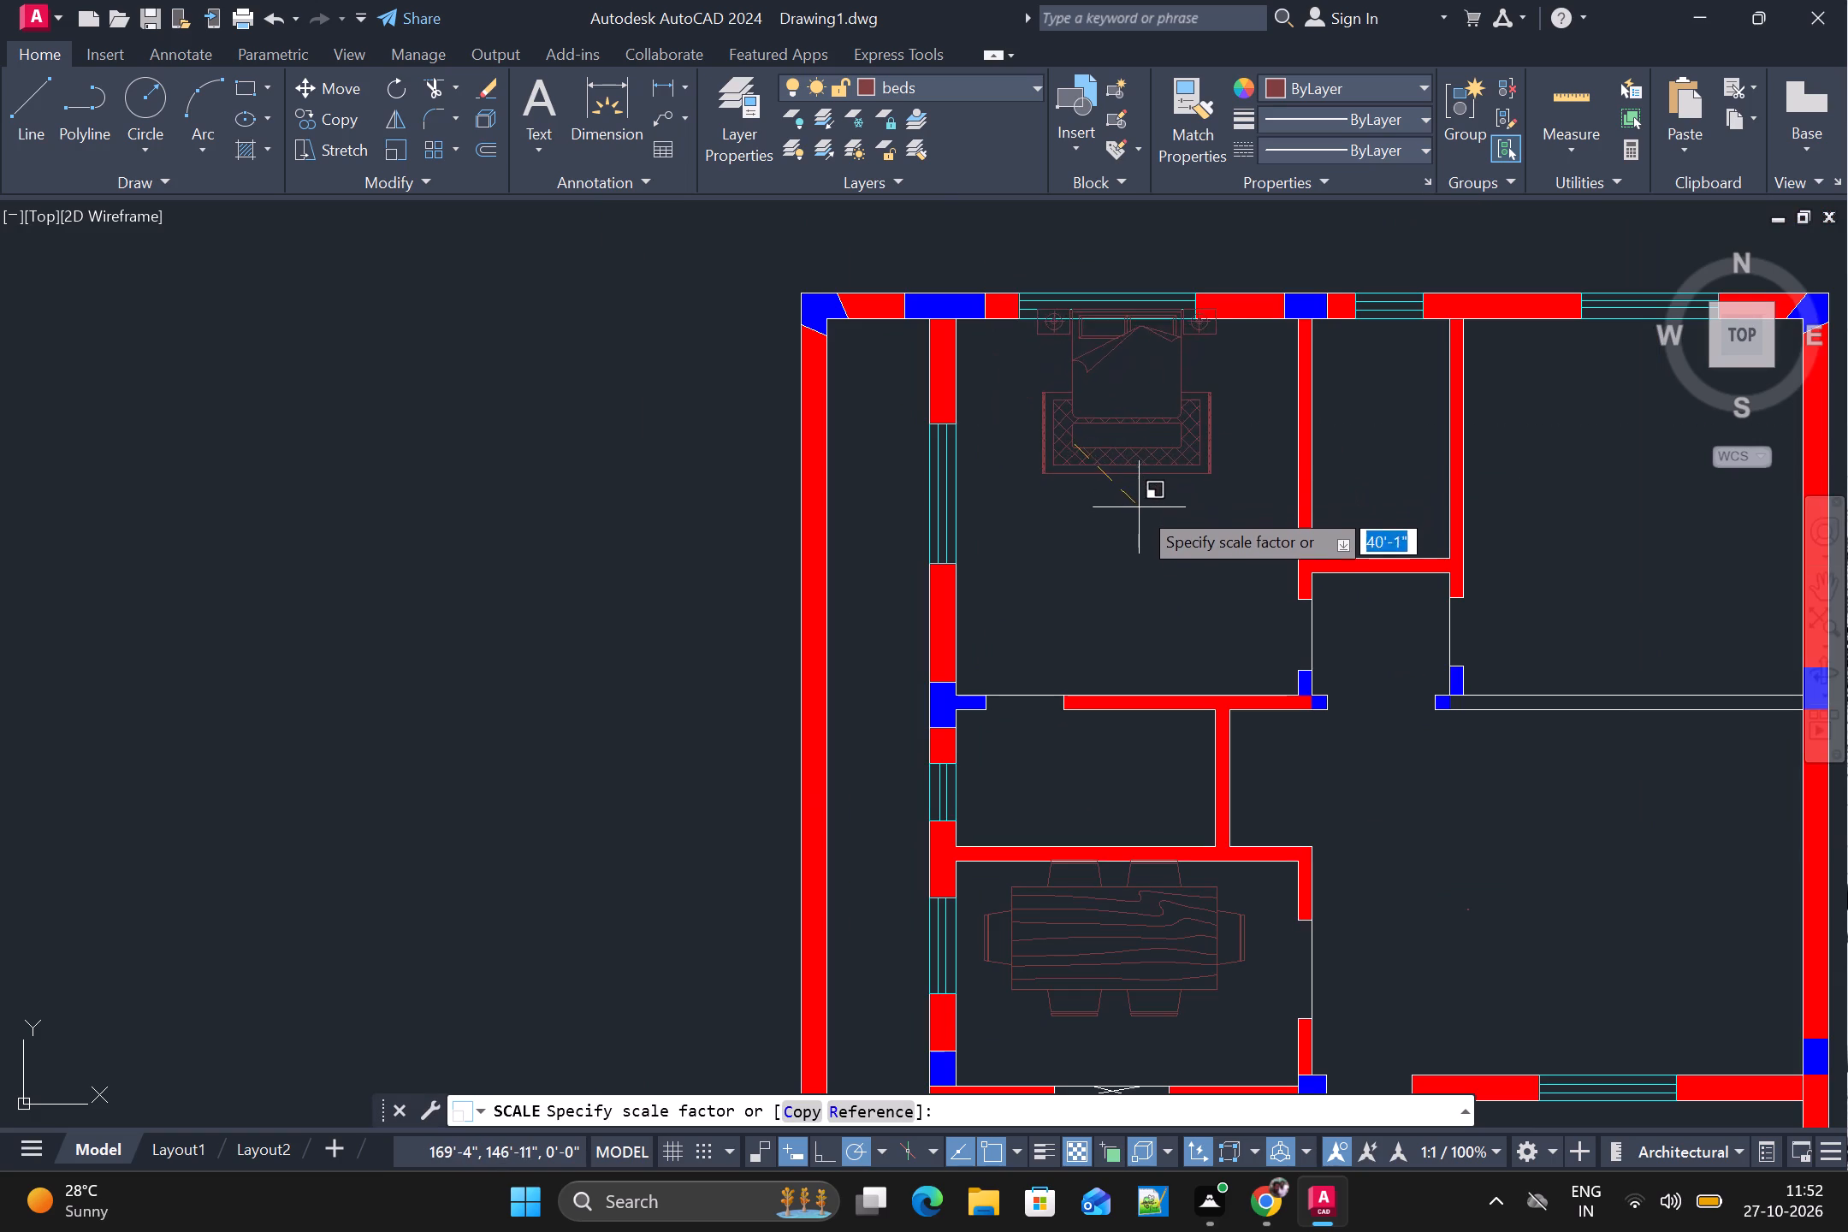
pyautogui.click(1138, 551)
# Move the bed in the northwest bedroom south so its headboard sits against the inside of the north window wall.
pyautogui.scroll(-1, 1202, 453)
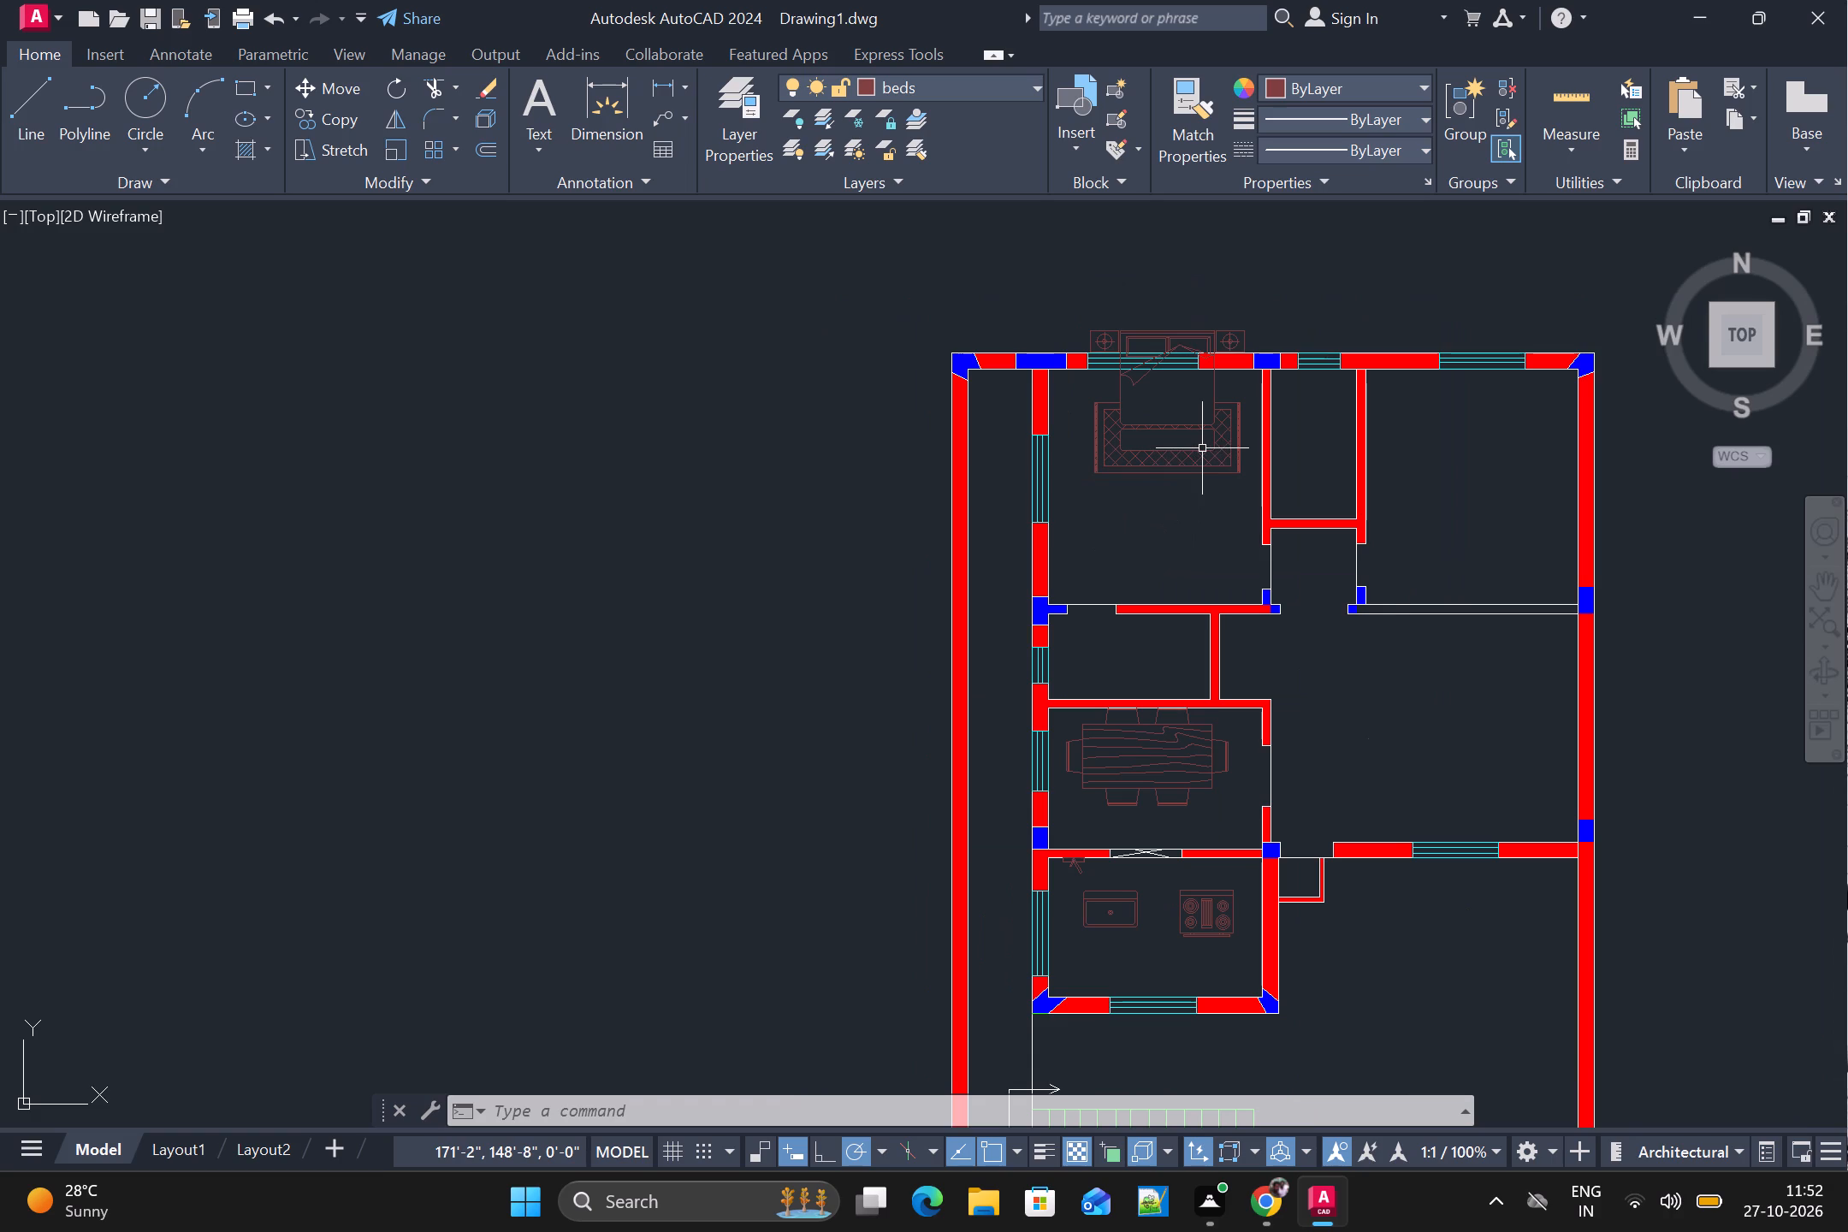
pyautogui.scroll(-1, 1202, 448)
pyautogui.click(1188, 455)
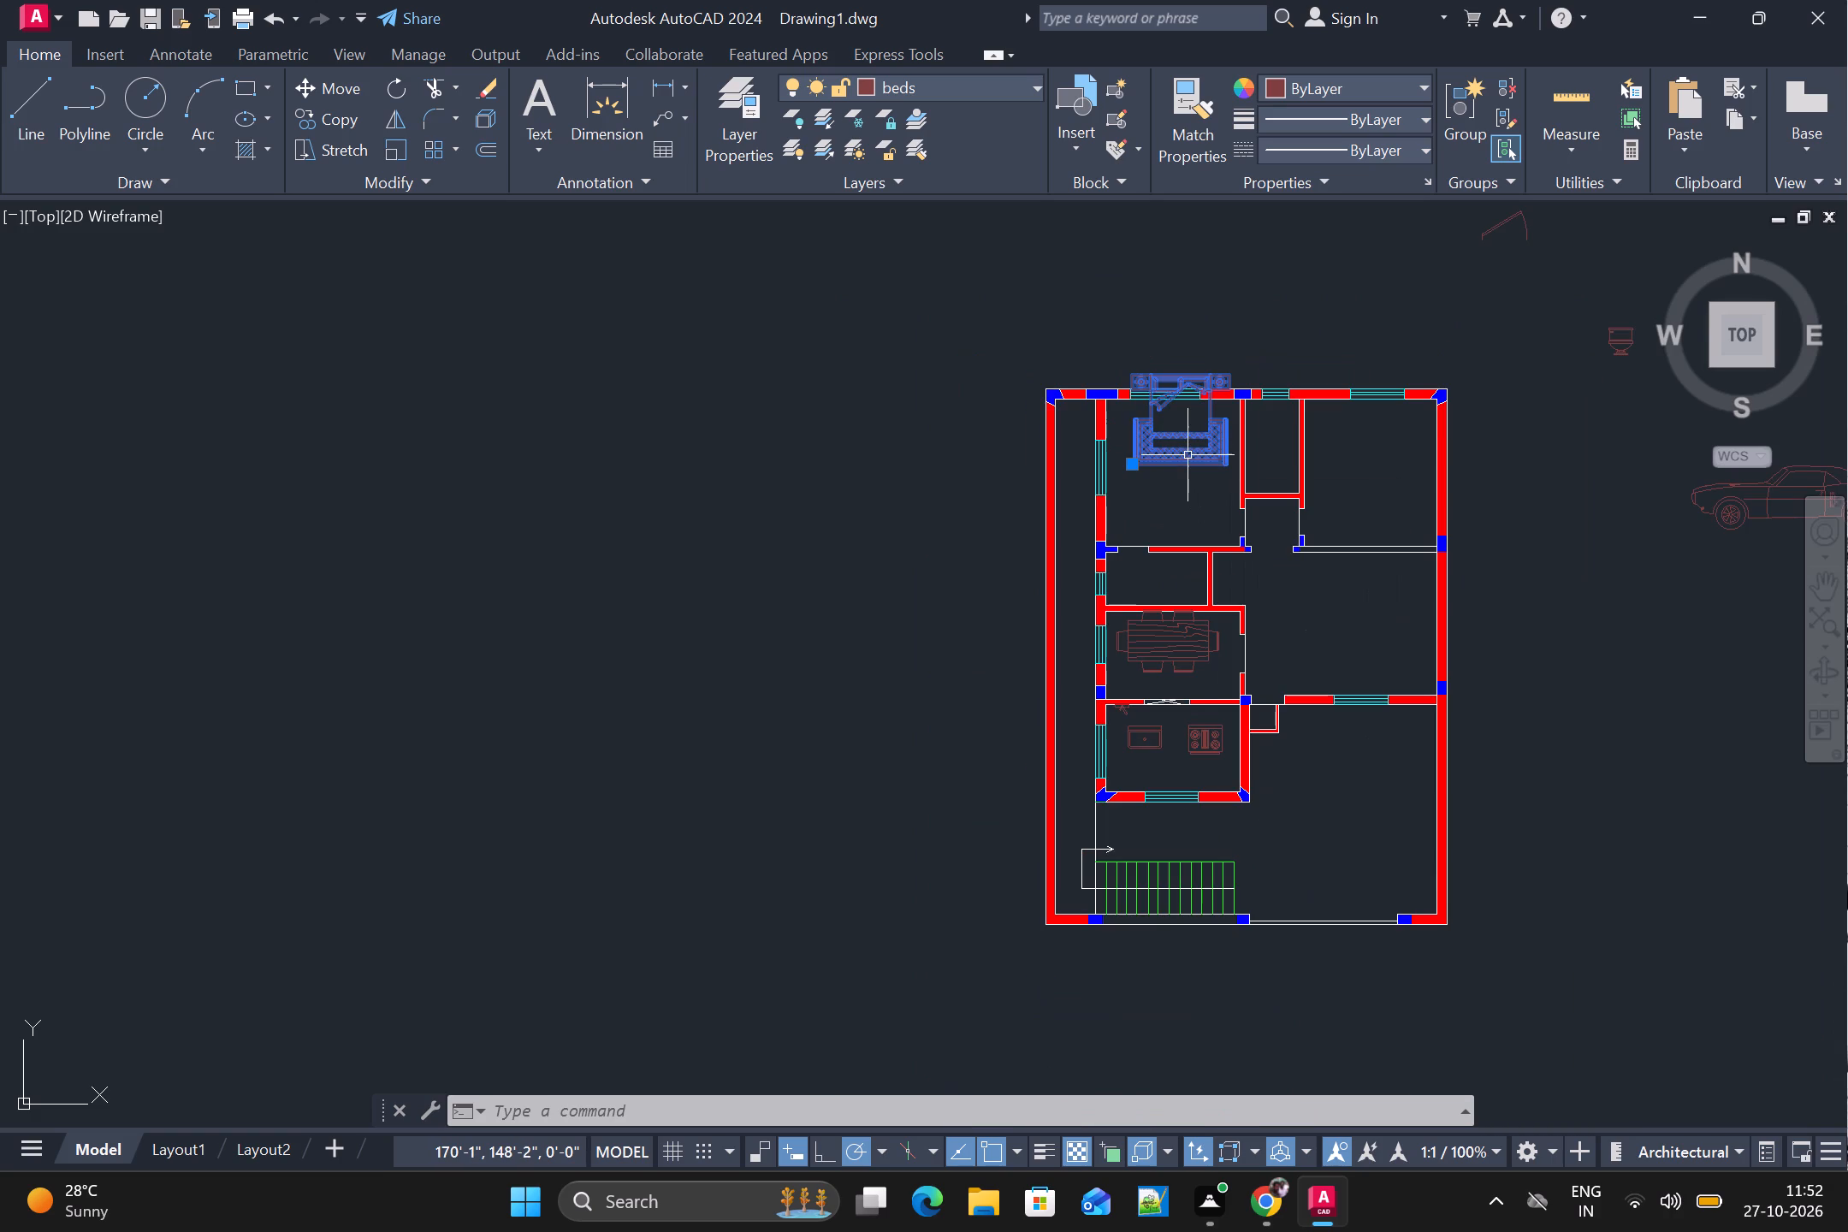
pyautogui.write('m')
pyautogui.press('space')
pyautogui.click(1182, 367)
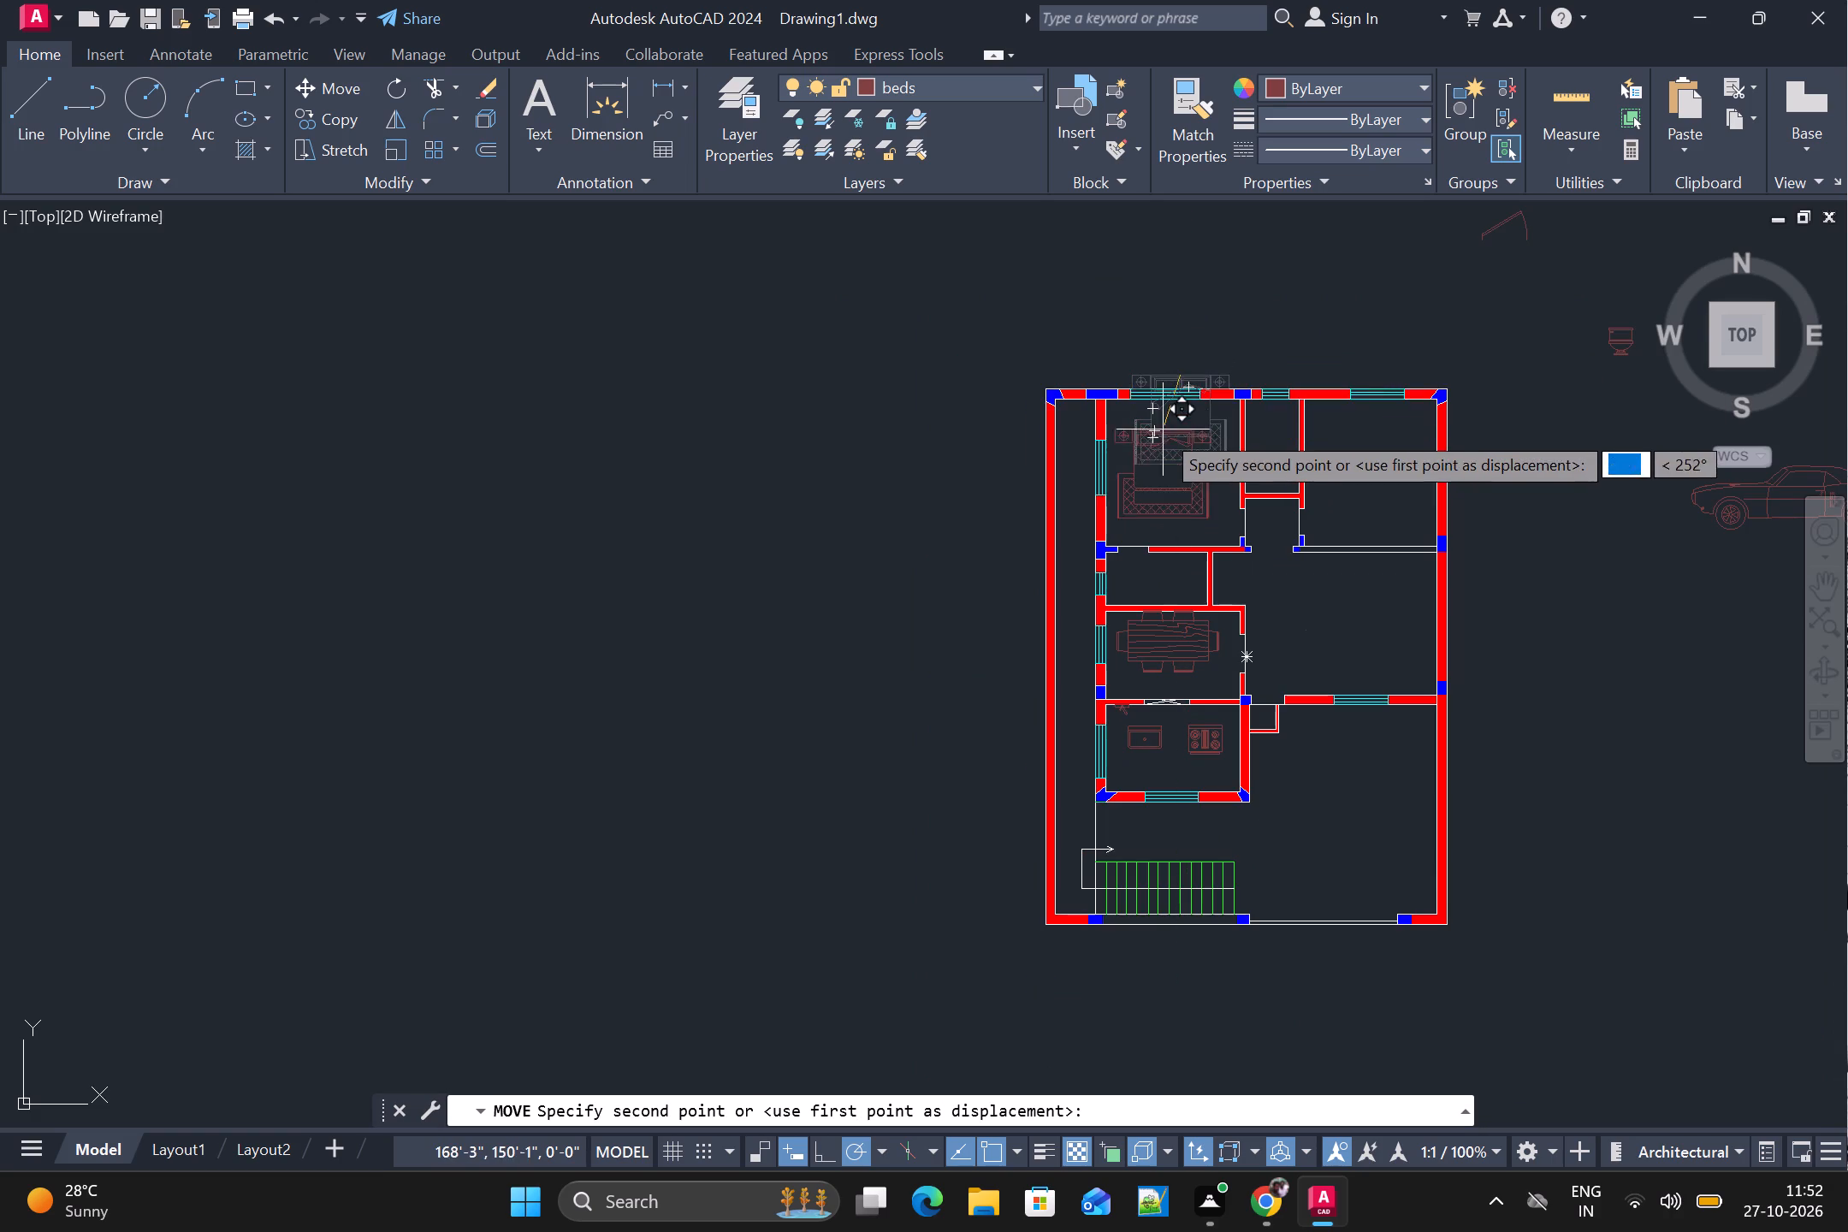
pyautogui.scroll(2, 1160, 433)
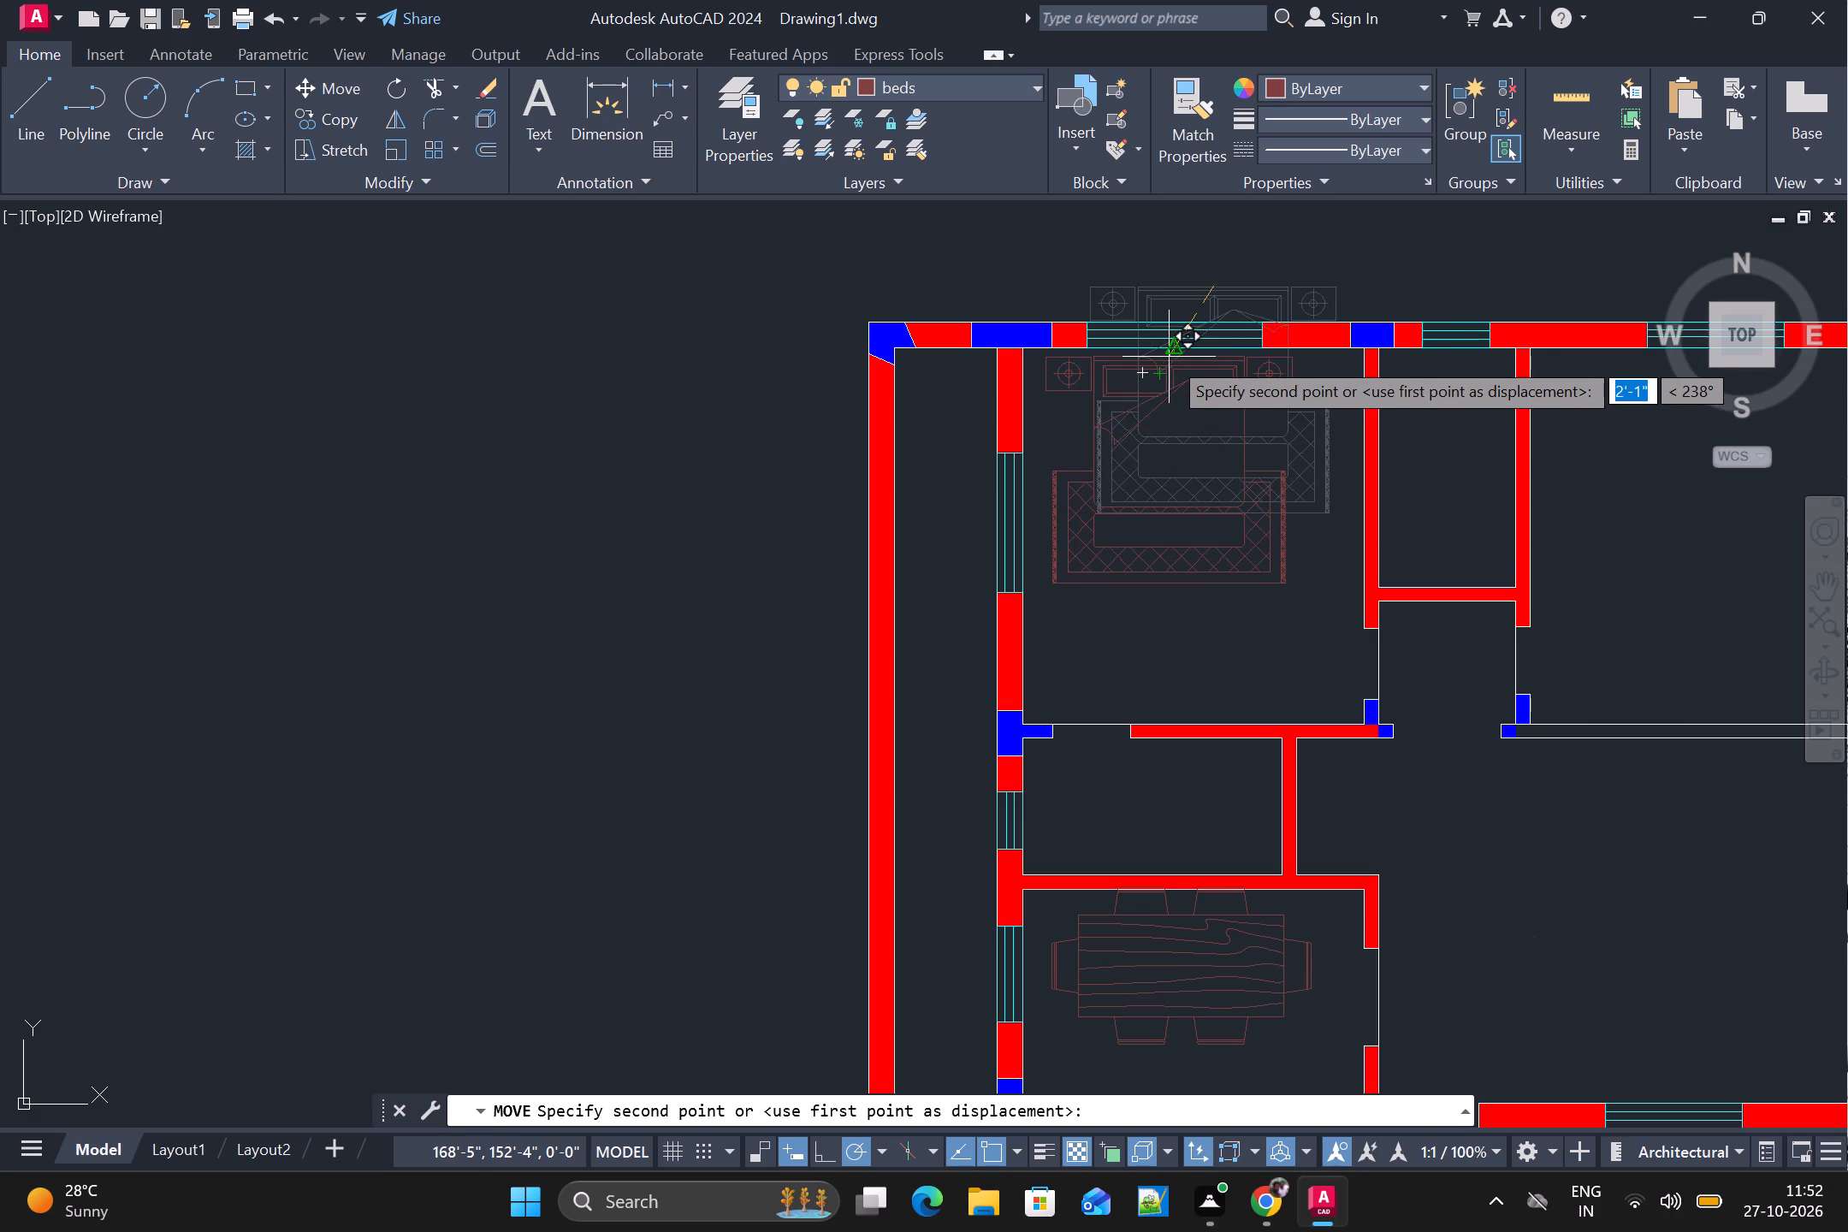
pyautogui.click(1171, 355)
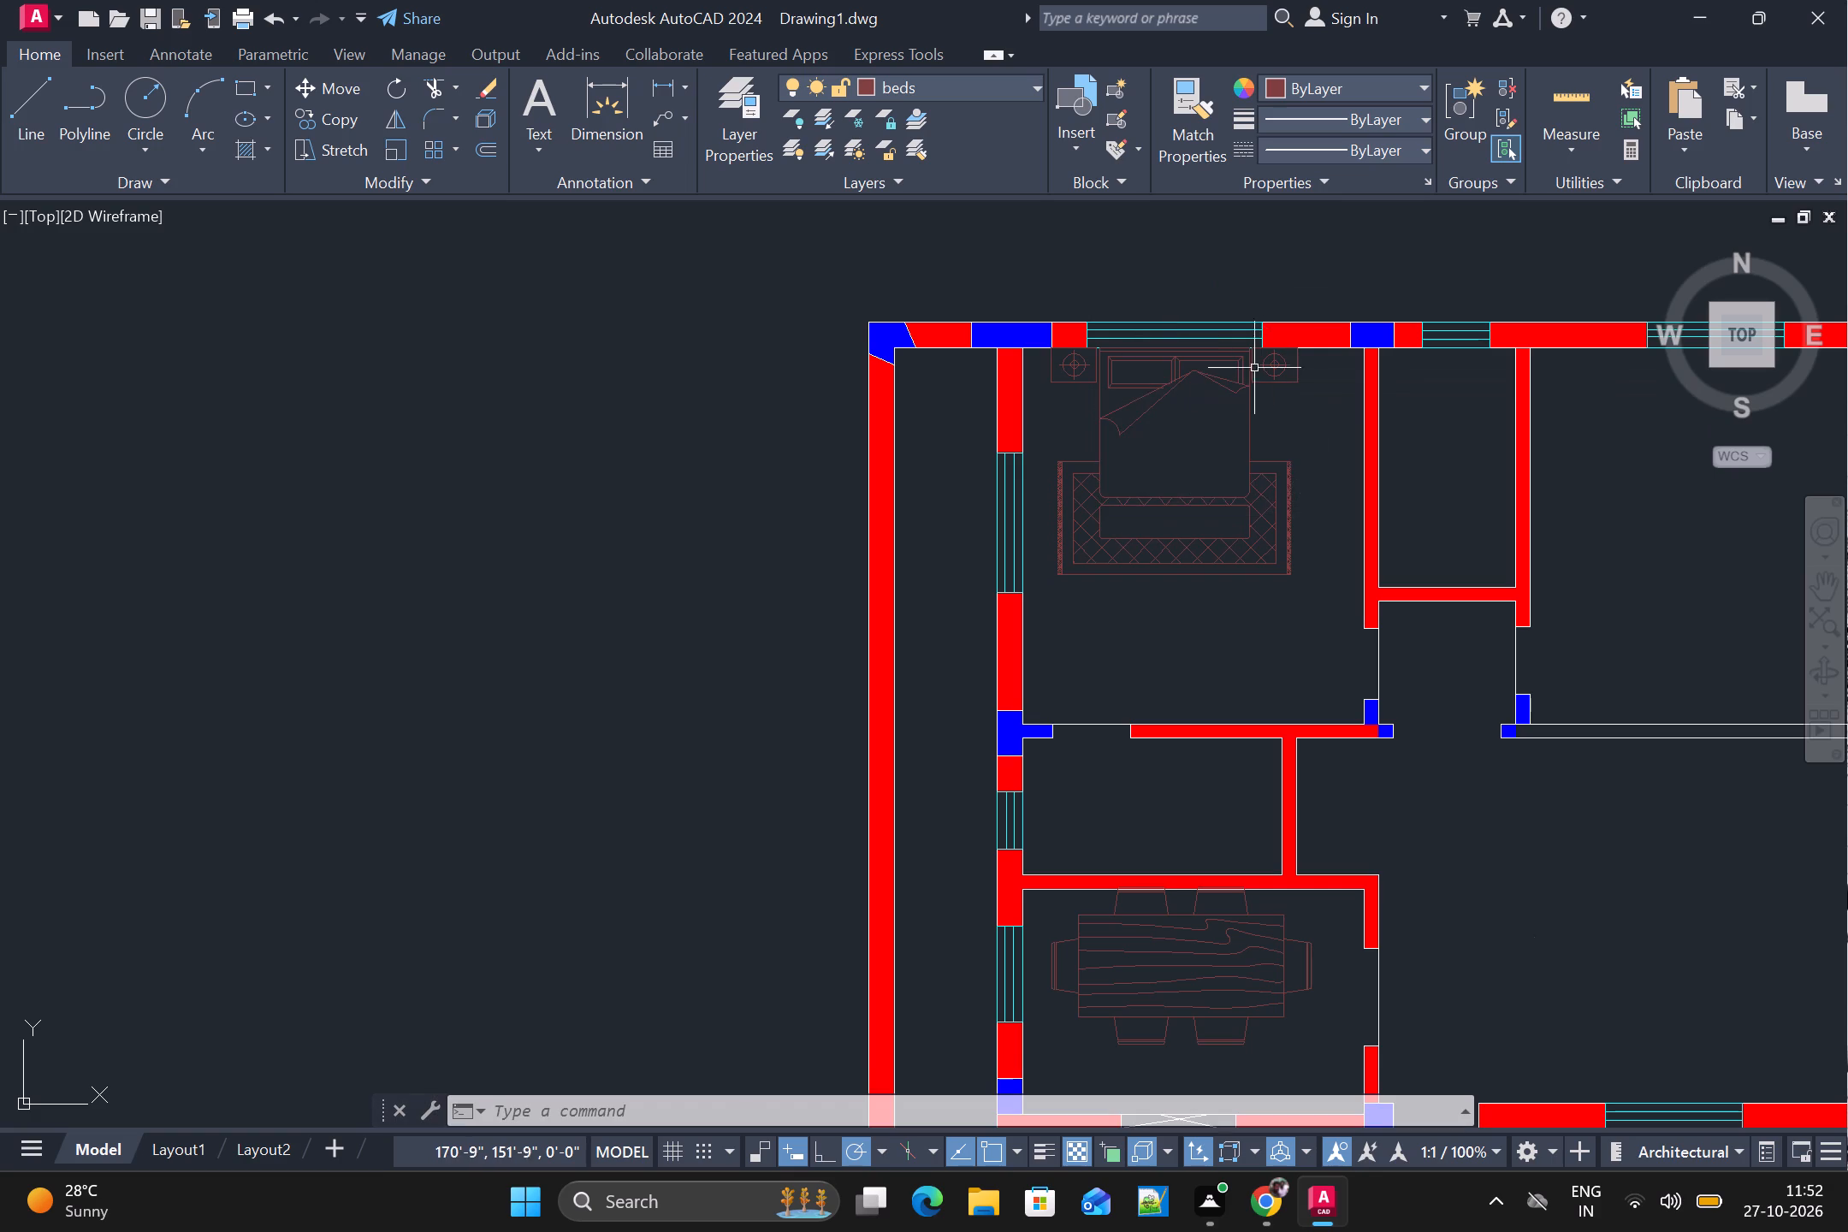
# Copy the northwest bedroom's bed and paste the copy into the northeast bedroom.
pyautogui.scroll(-1, 1301, 423)
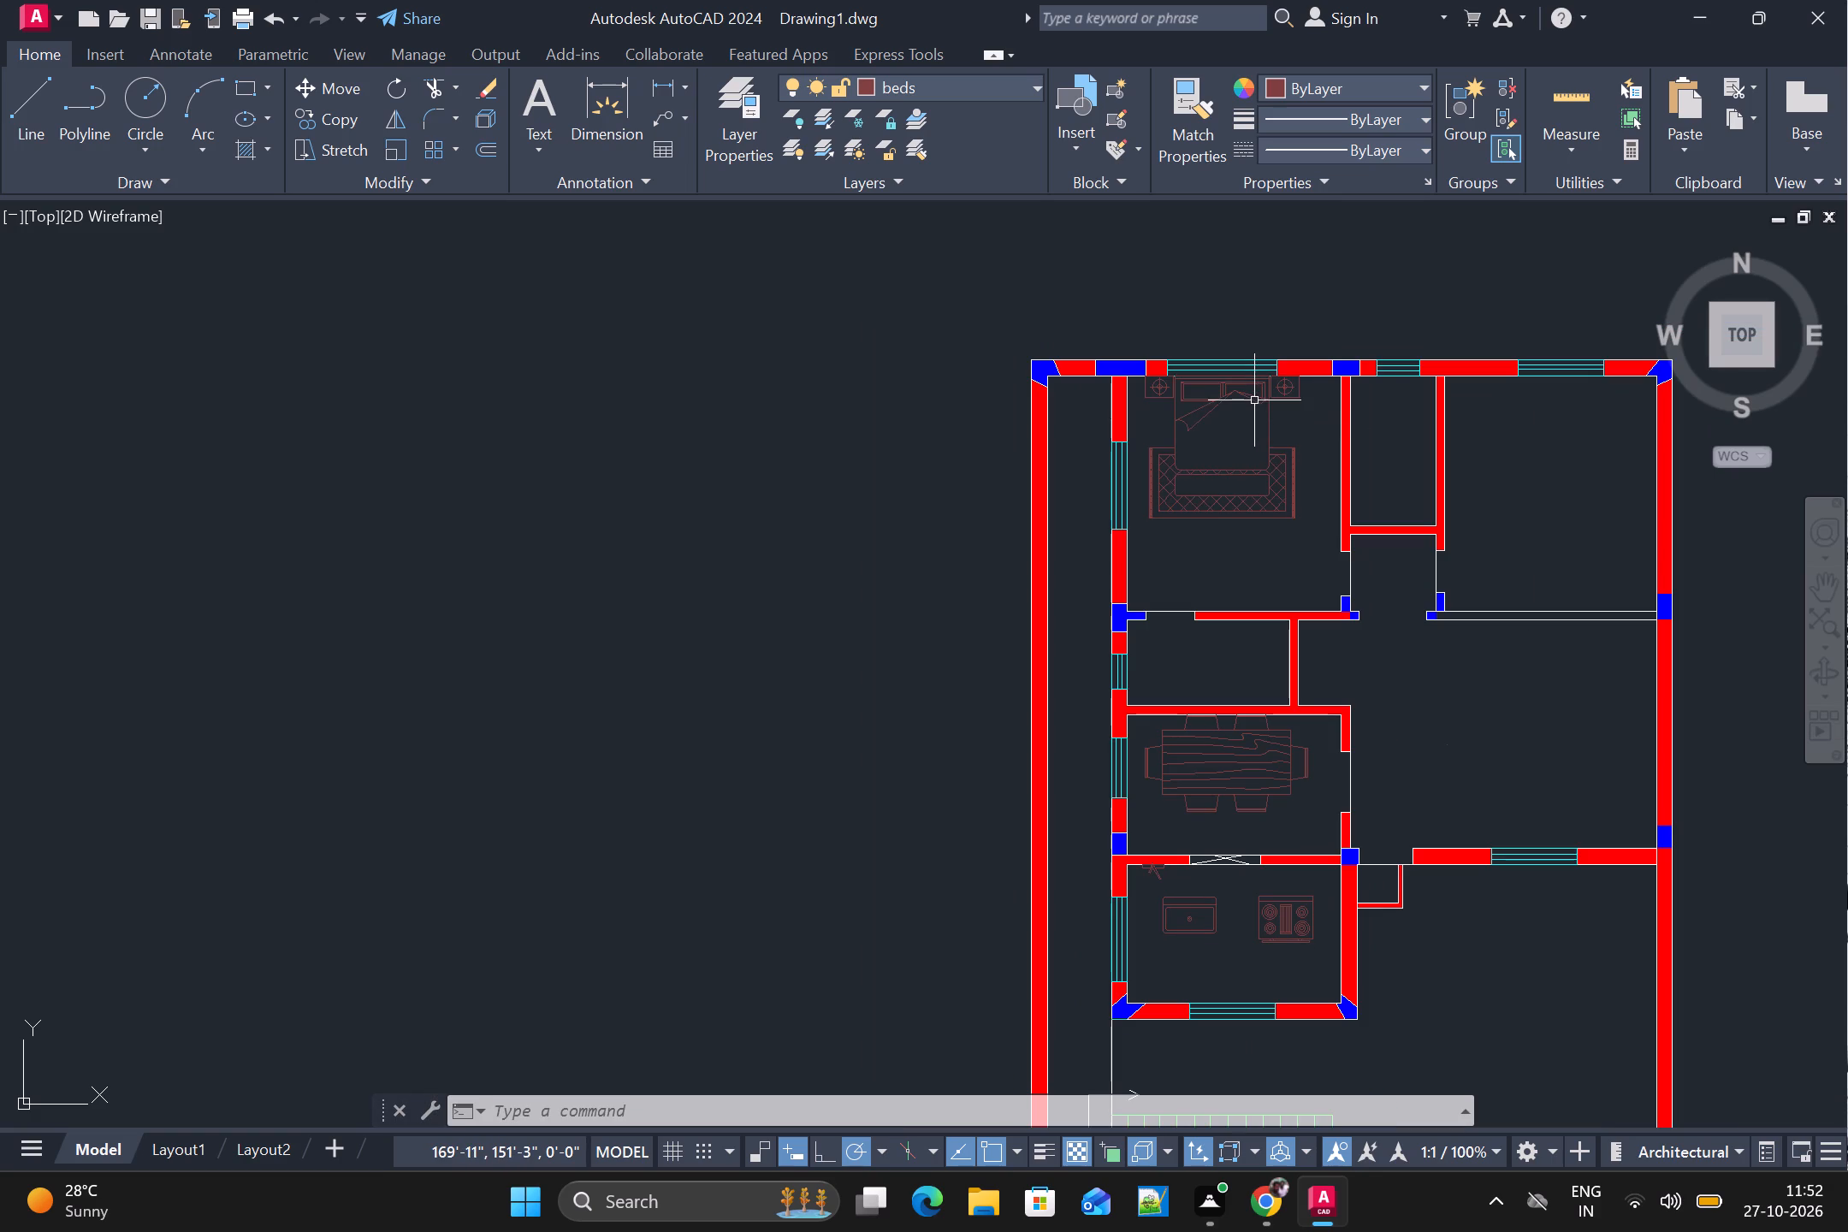
pyautogui.click(1253, 395)
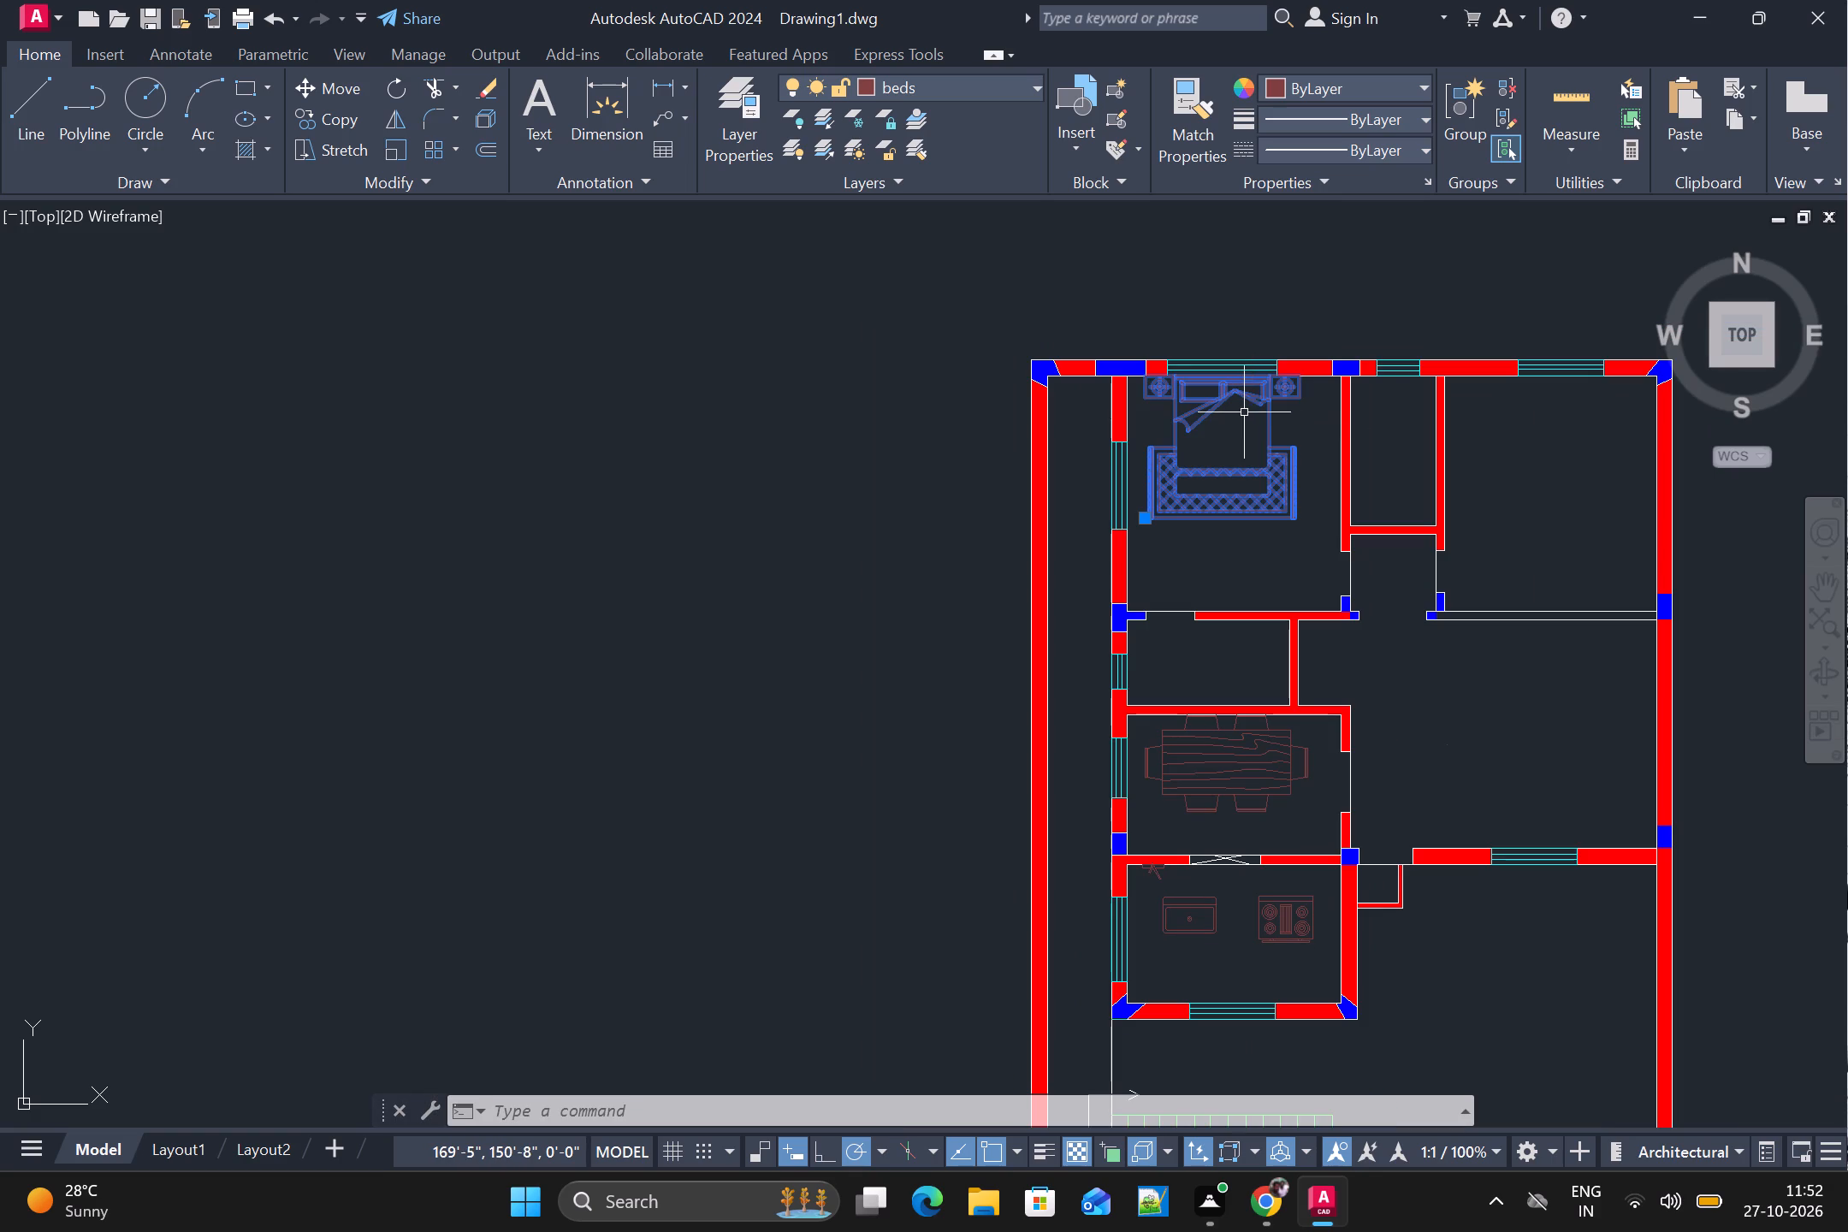
pyautogui.hotkey('ctrl', 'c')
pyautogui.hotkey('ctrl', 'v')
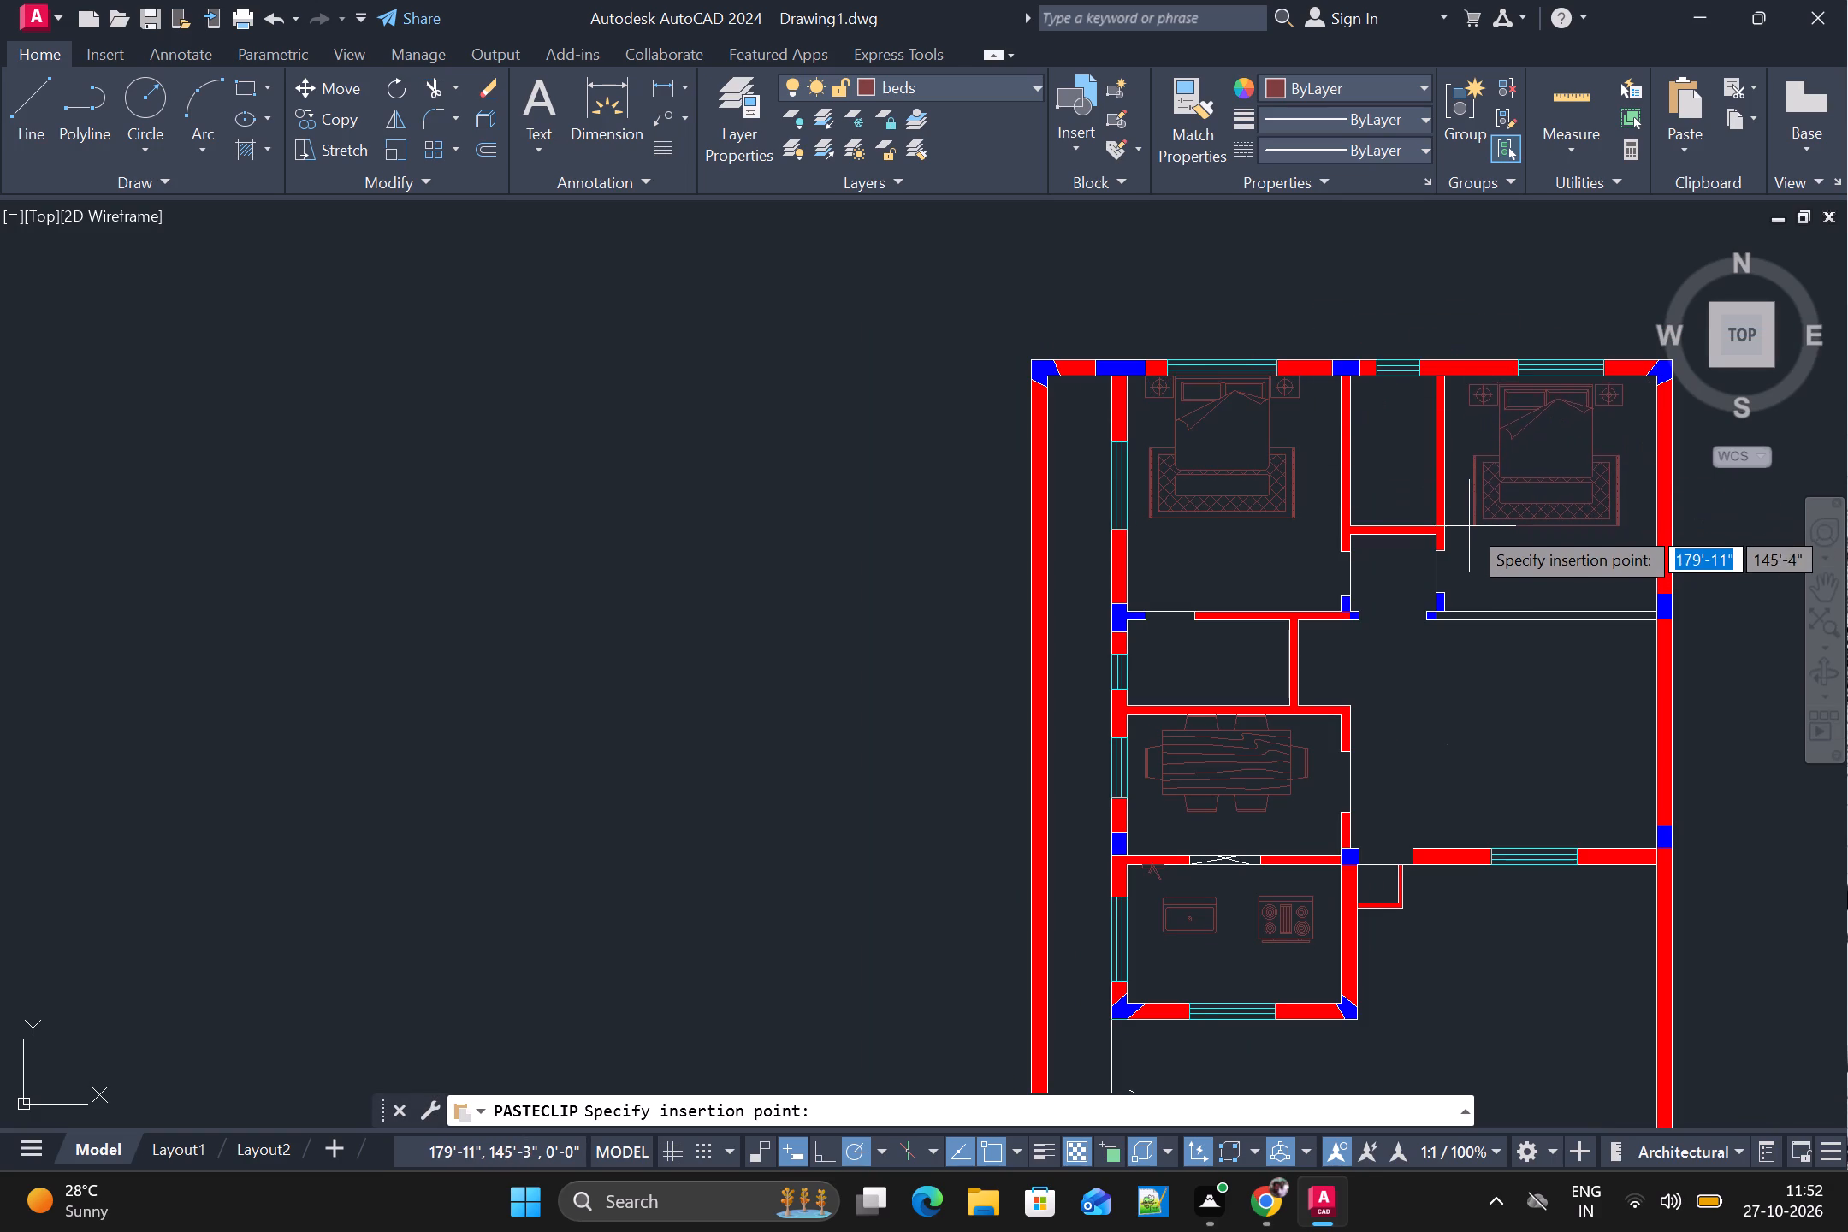
pyautogui.scroll(1, 1469, 521)
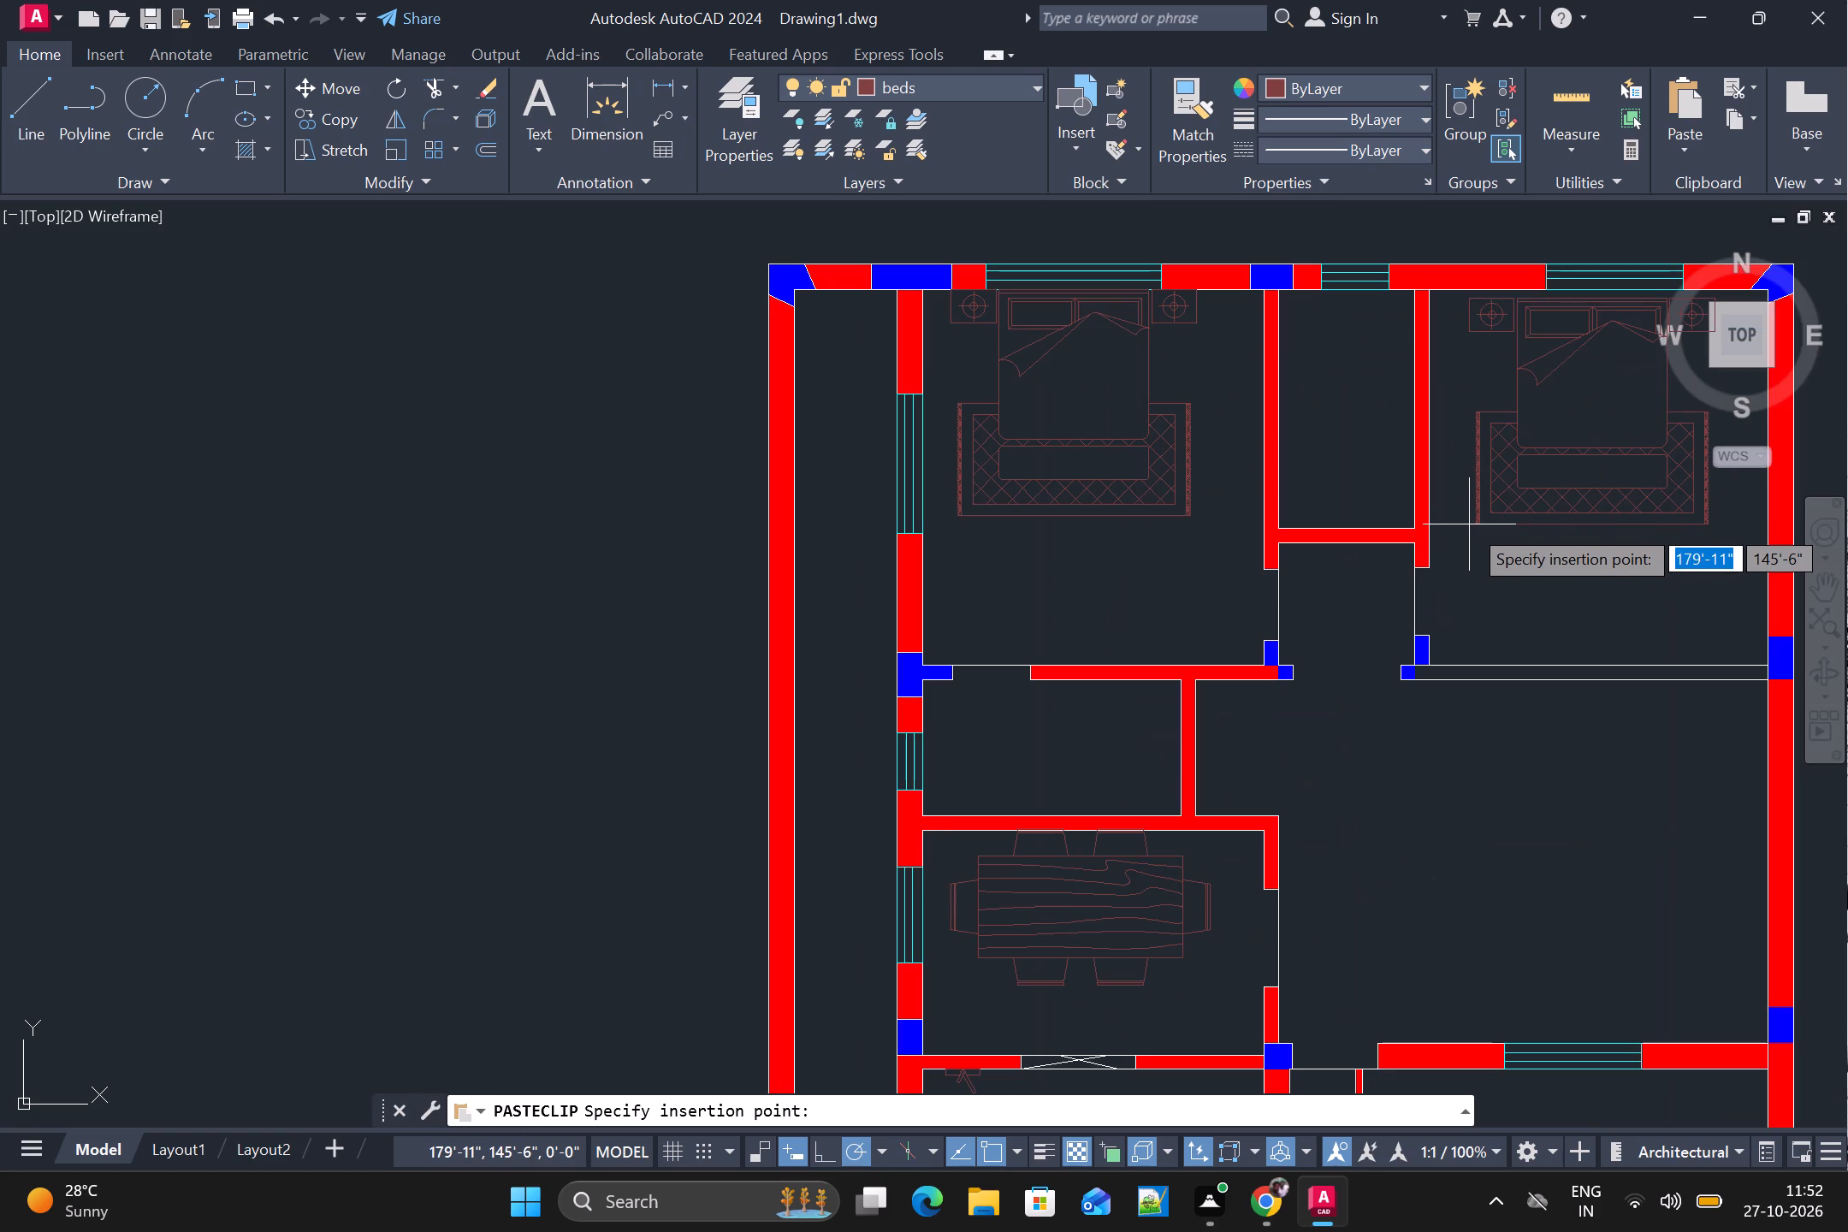
pyautogui.click(1469, 524)
# Move the northeast bedroom's bed about 5" up and east so its headboard meets the north window wall.
pyautogui.scroll(-1, 1469, 524)
pyautogui.moveTo(1474, 558); pyautogui.dragTo(1323, 590, button='middle')
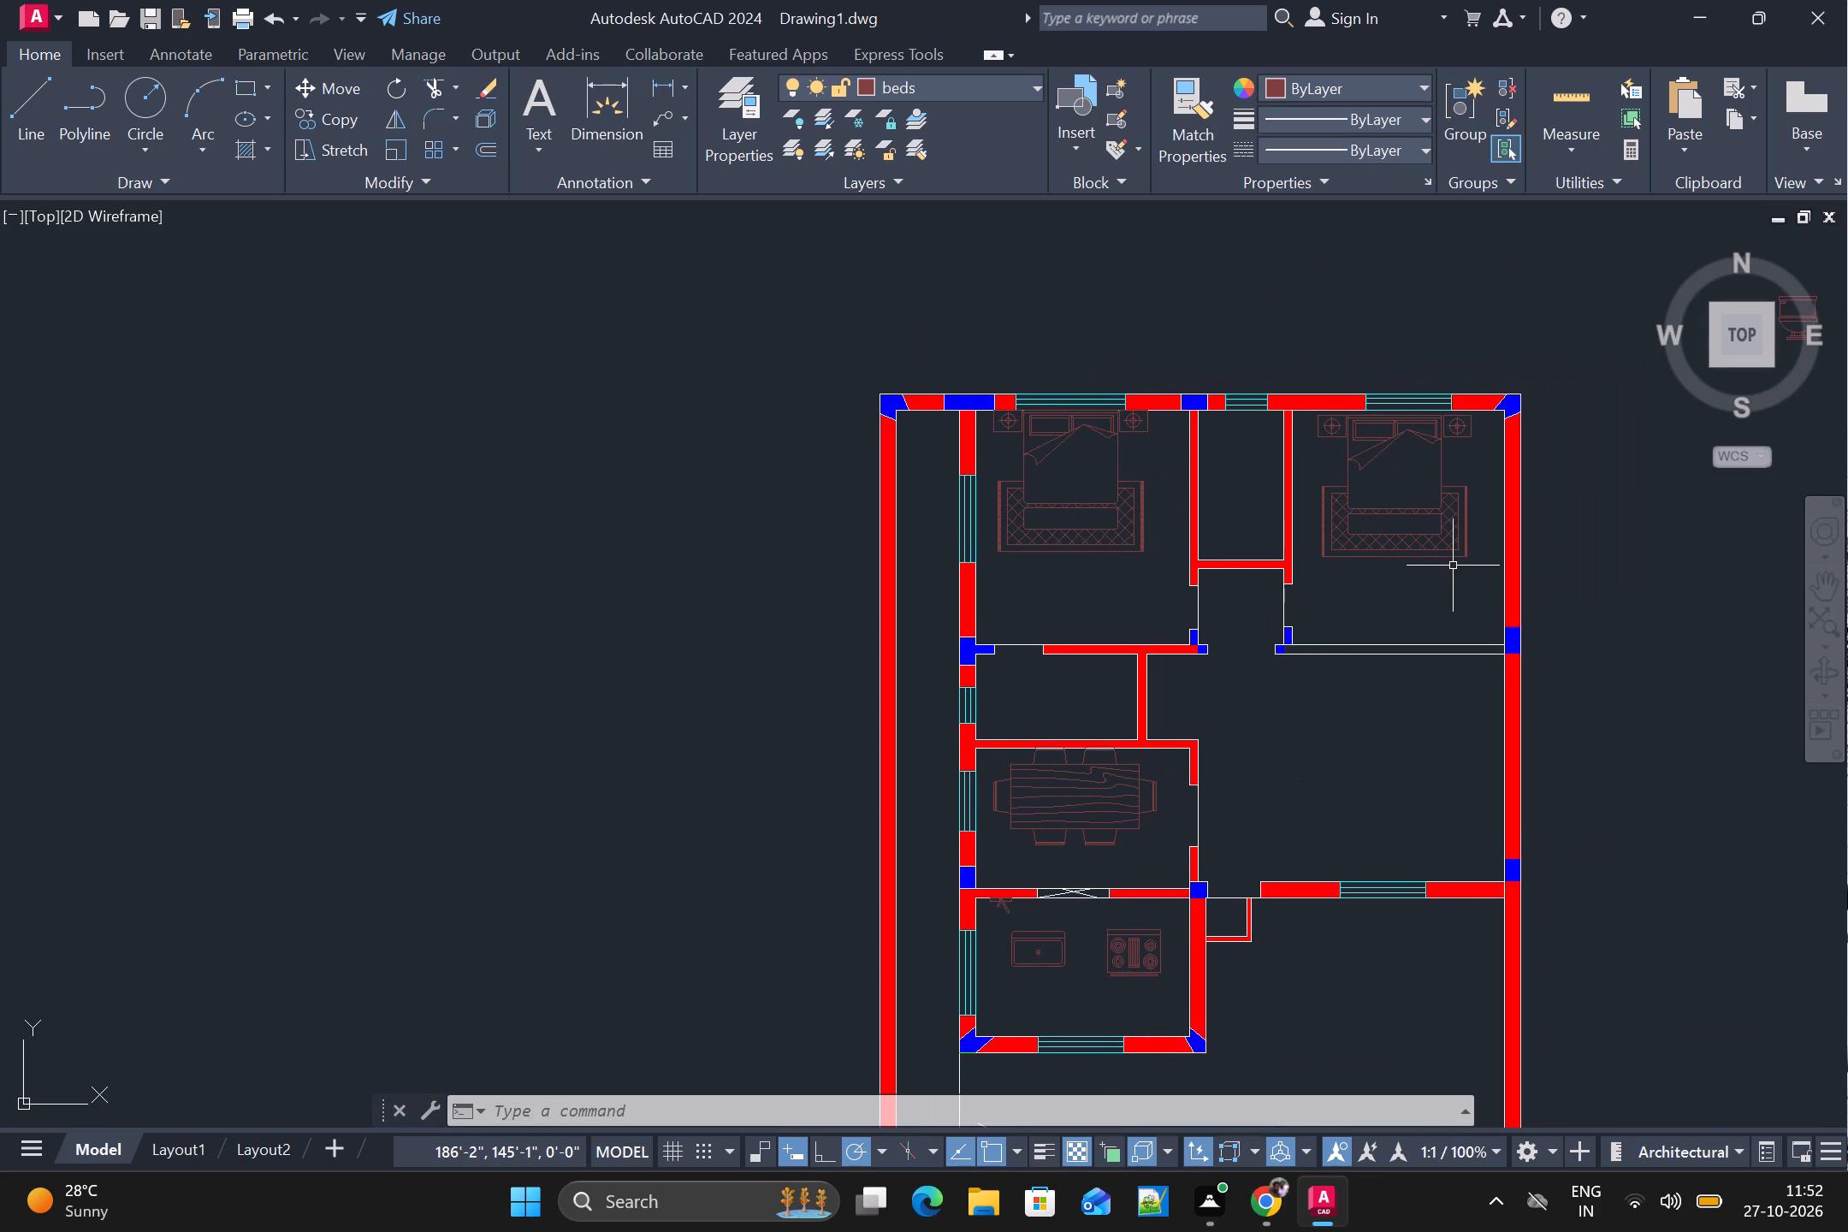
pyautogui.scroll(2, 1479, 474)
pyautogui.click(1335, 354)
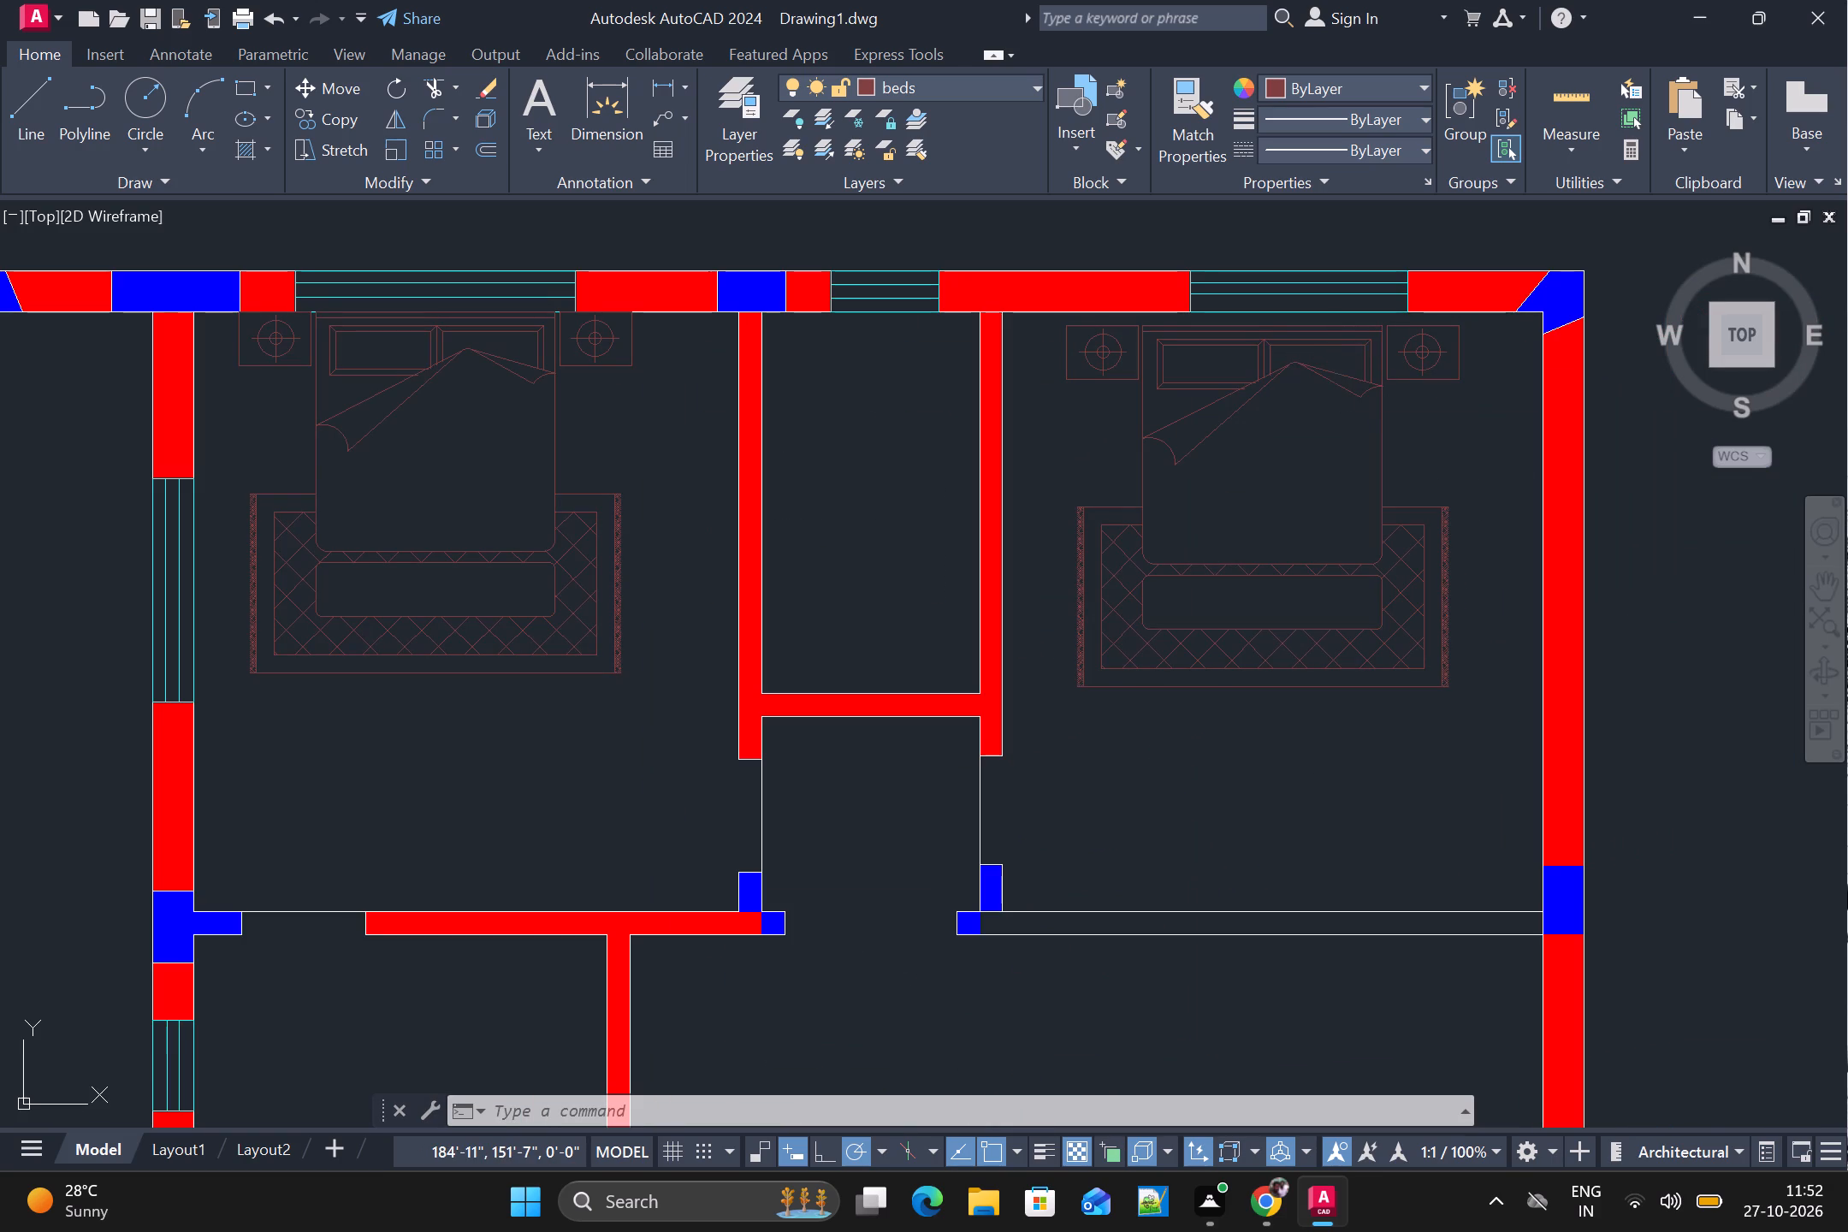
pyautogui.click(1262, 345)
pyautogui.write('m')
pyautogui.press('space')
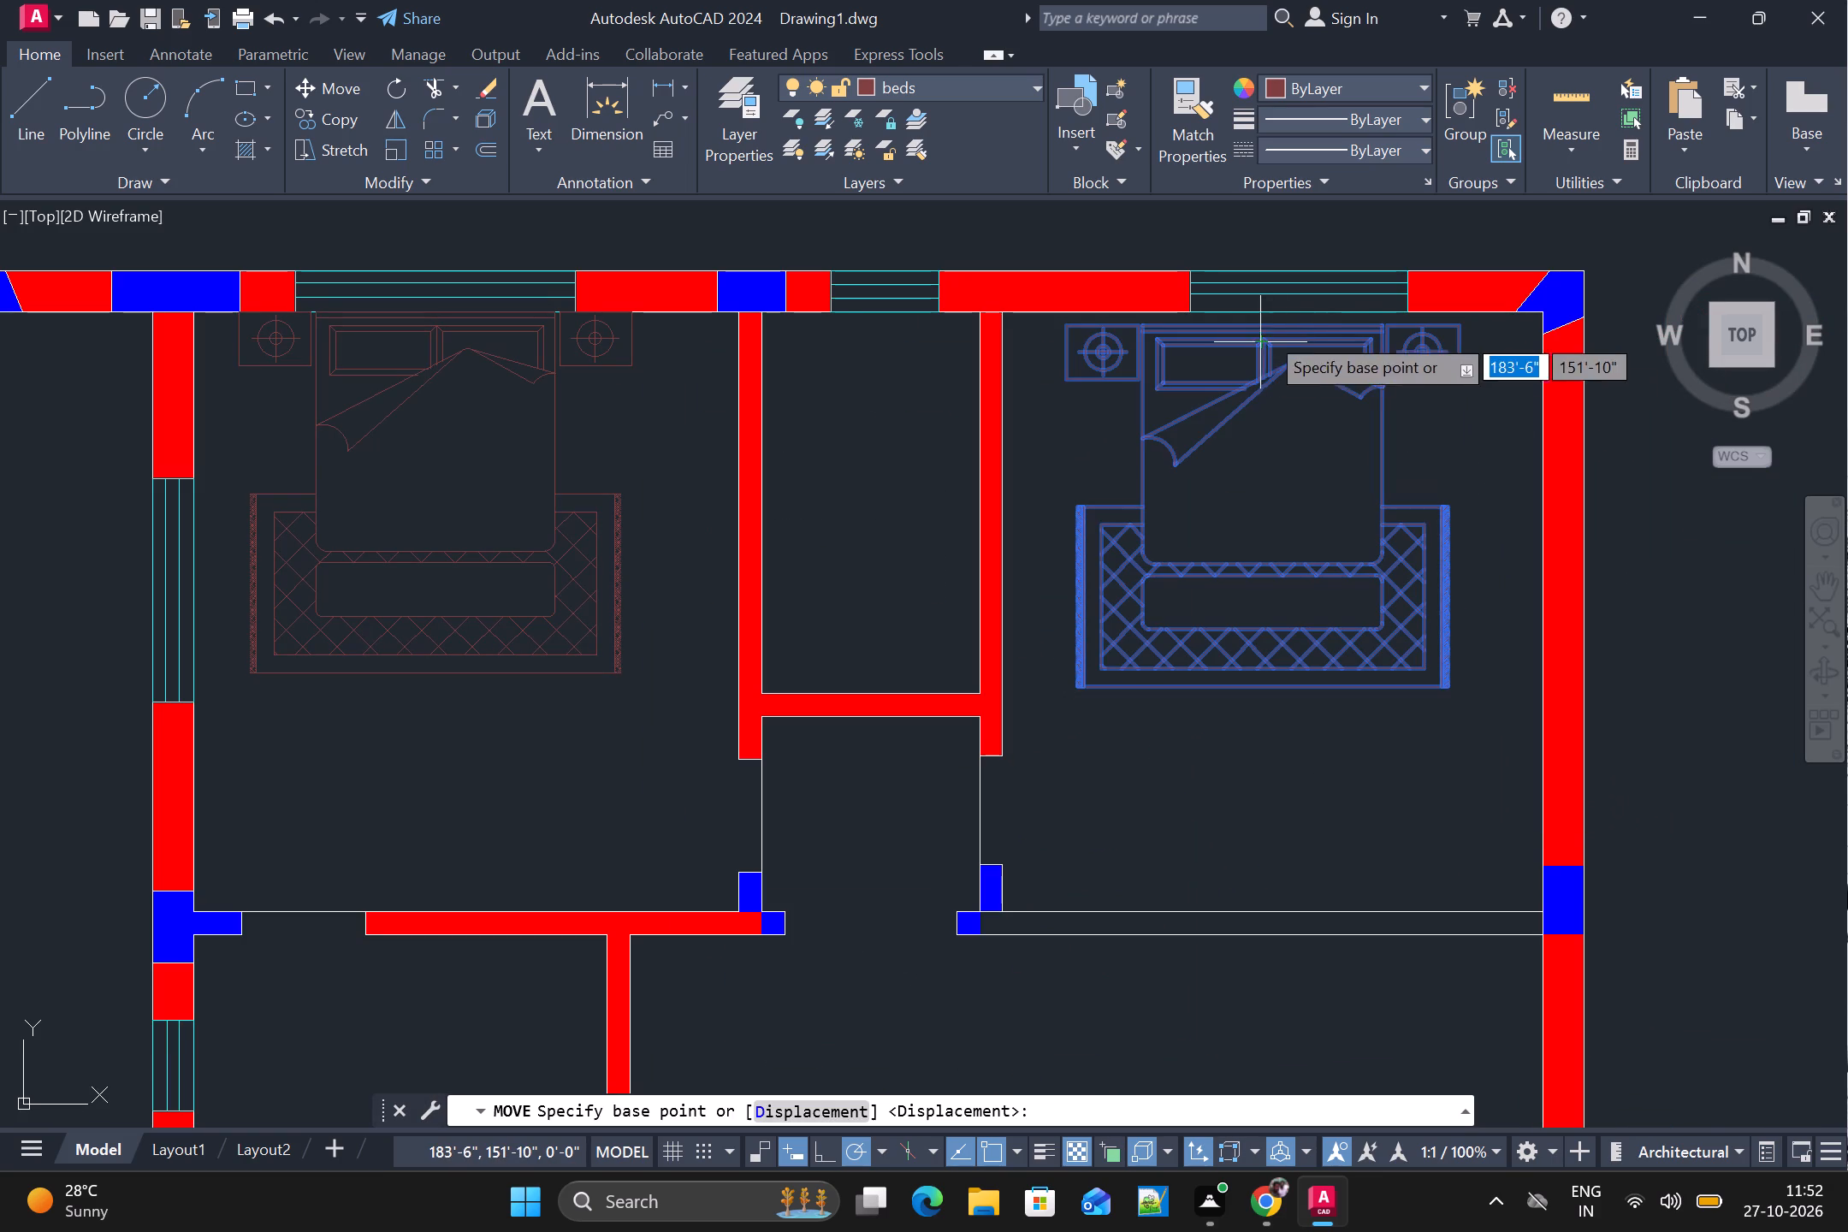
pyautogui.click(1256, 323)
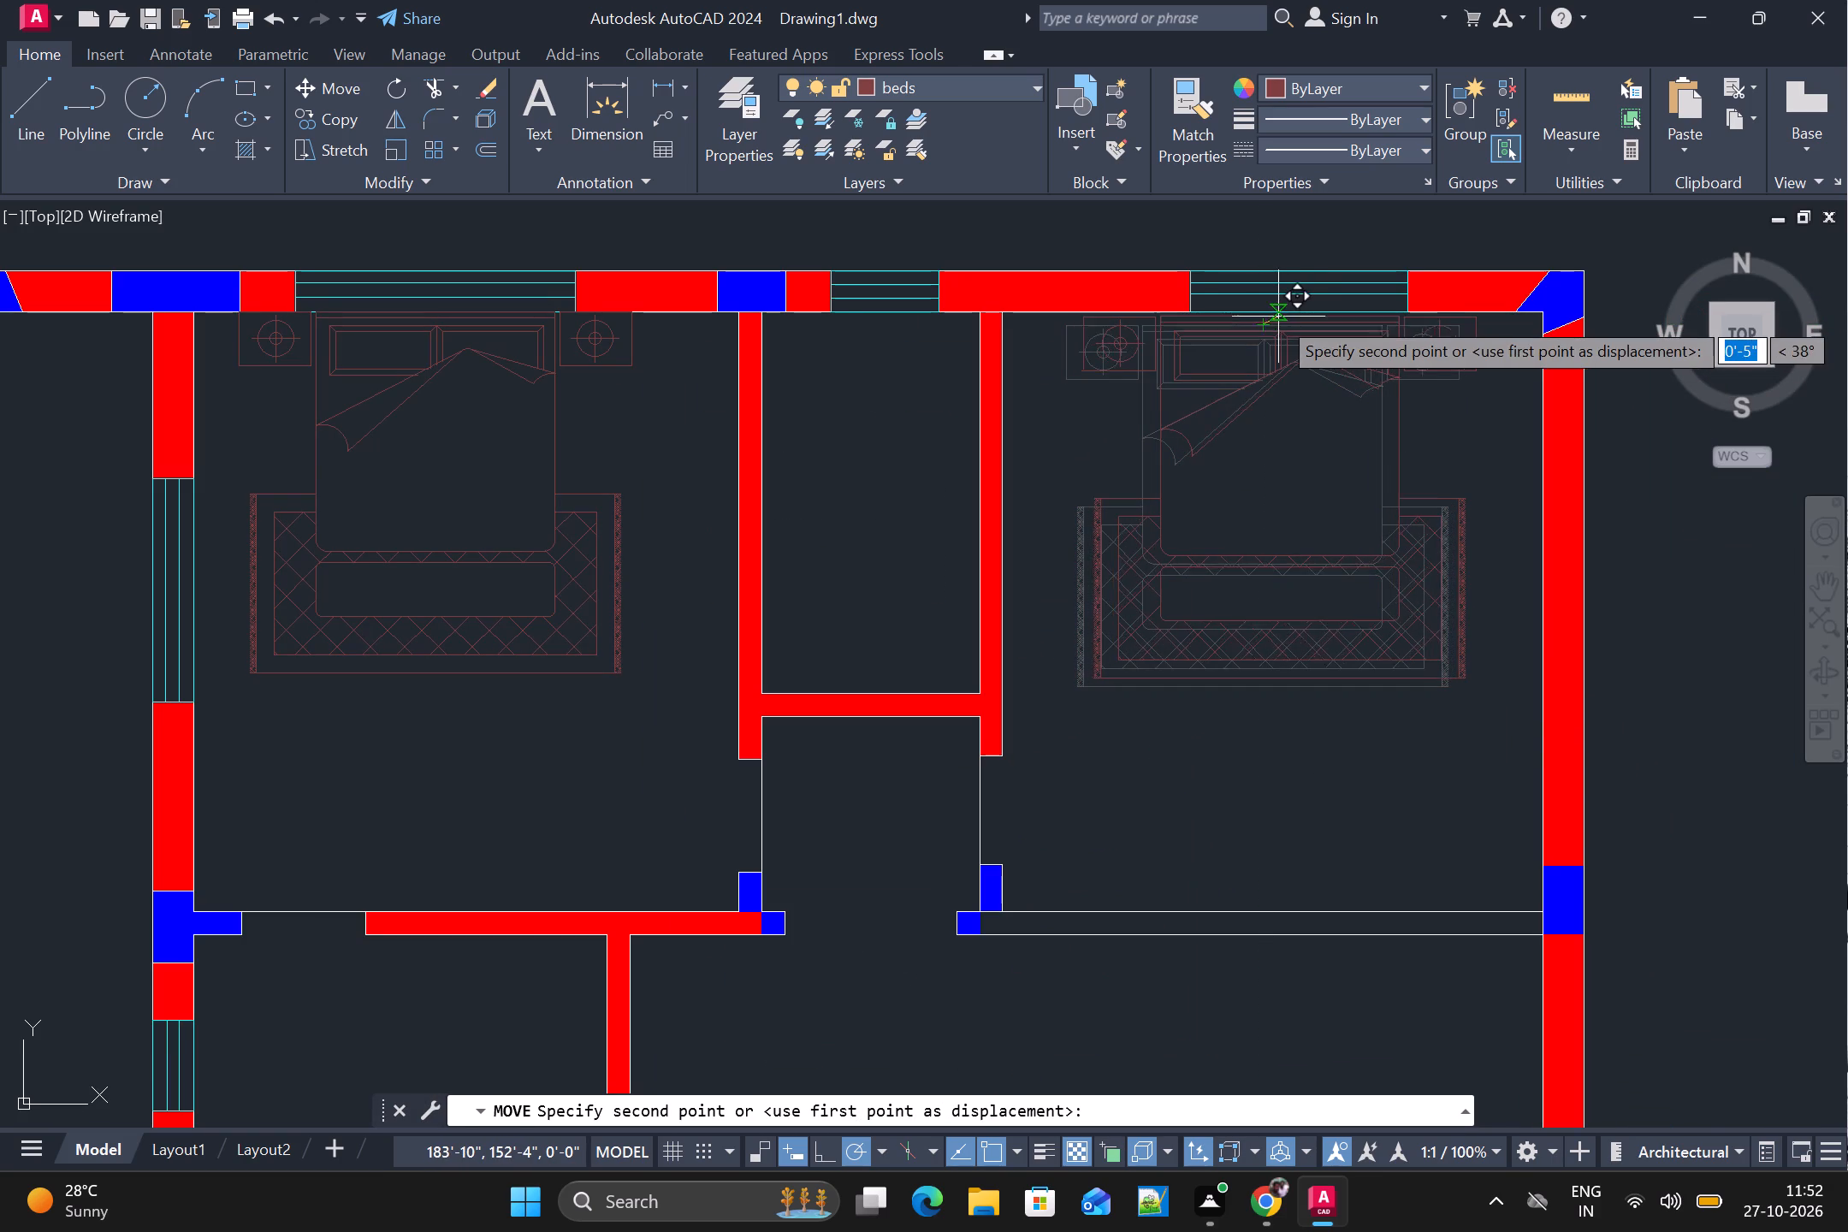
pyautogui.click(1279, 315)
# Scale down the dining set in the room north of the kitchen to about half its size.
pyautogui.scroll(-3, 1288, 400)
pyautogui.moveTo(1270, 688); pyautogui.dragTo(1310, 663, button='middle')
pyautogui.scroll(1, 1320, 618)
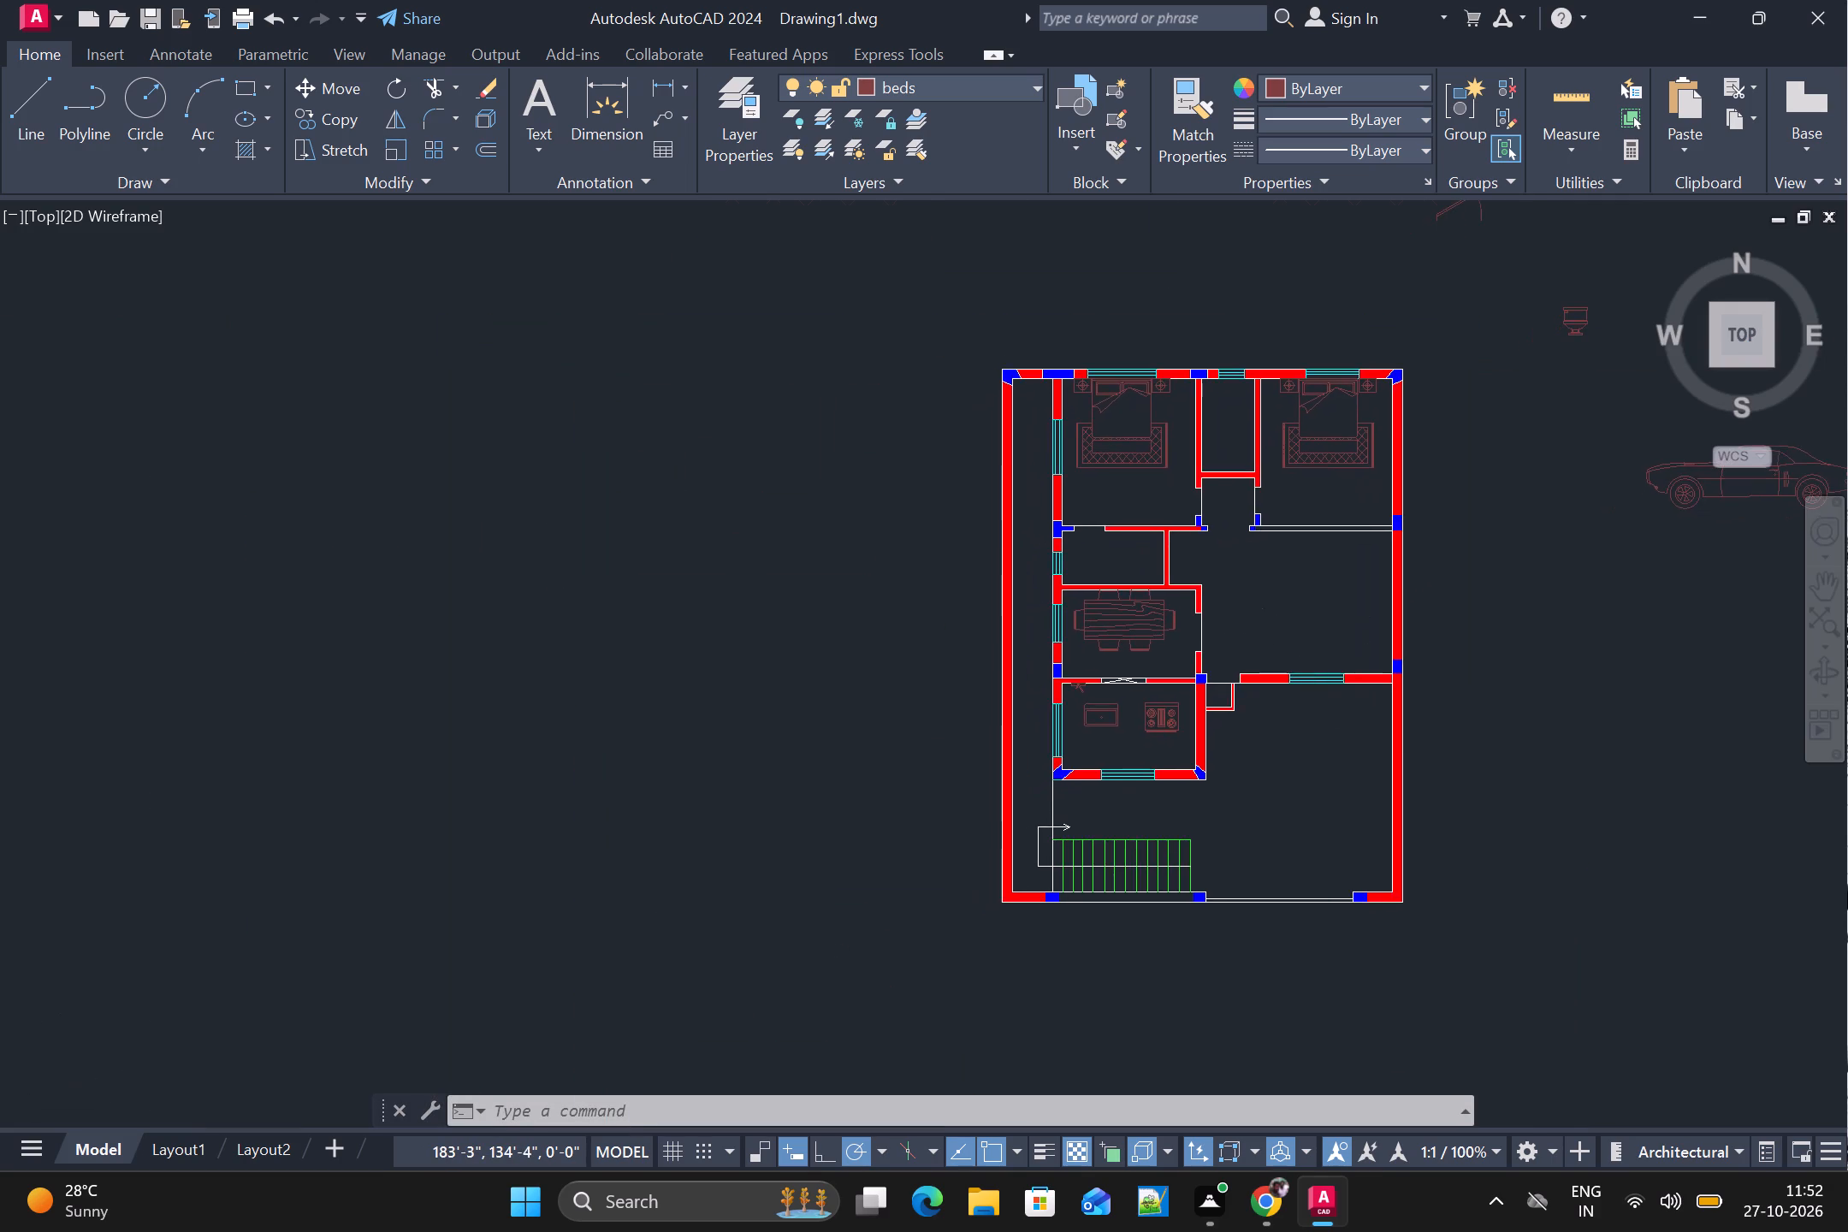
pyautogui.scroll(1, 1320, 618)
pyautogui.moveTo(1319, 625); pyautogui.dragTo(1448, 694, button='middle')
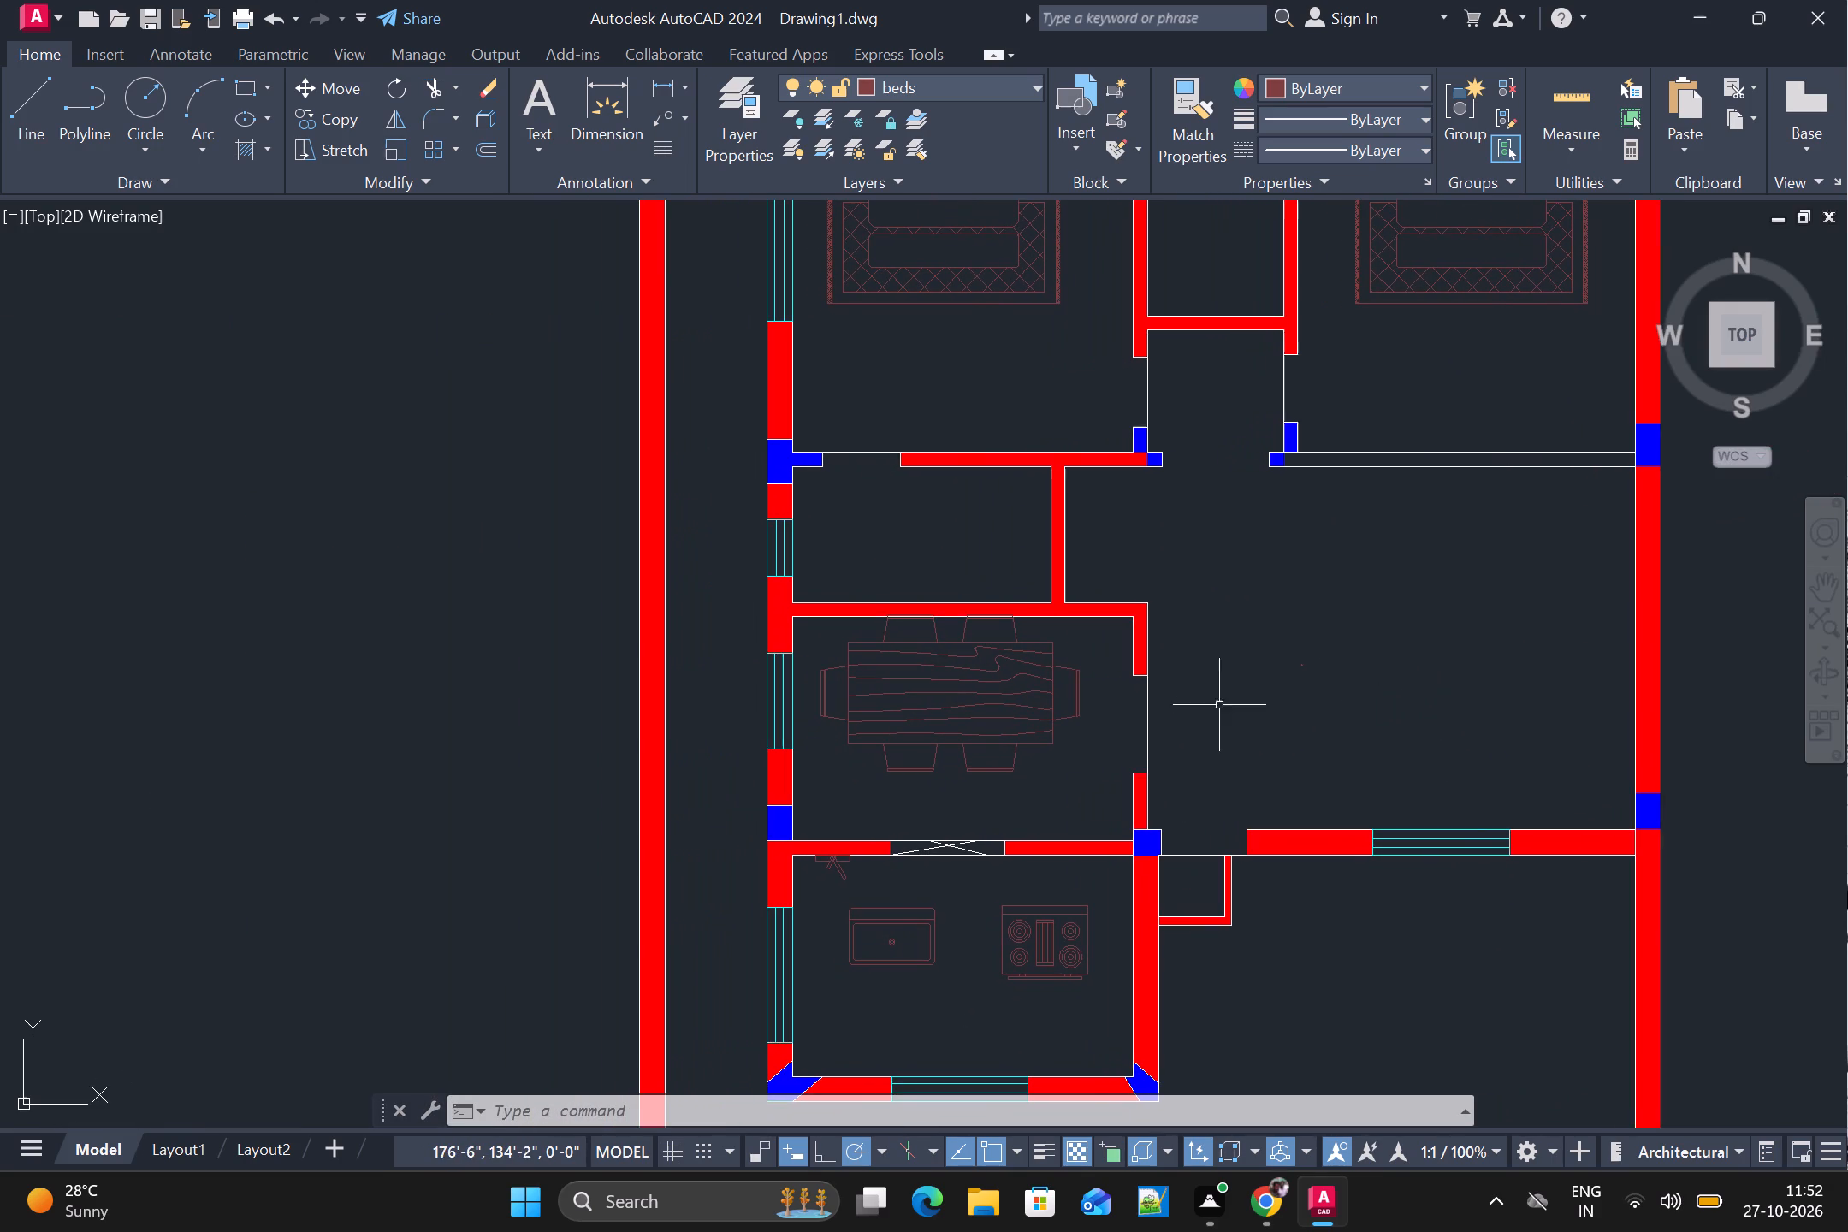
pyautogui.click(959, 725)
pyautogui.click(970, 702)
pyautogui.click(970, 702)
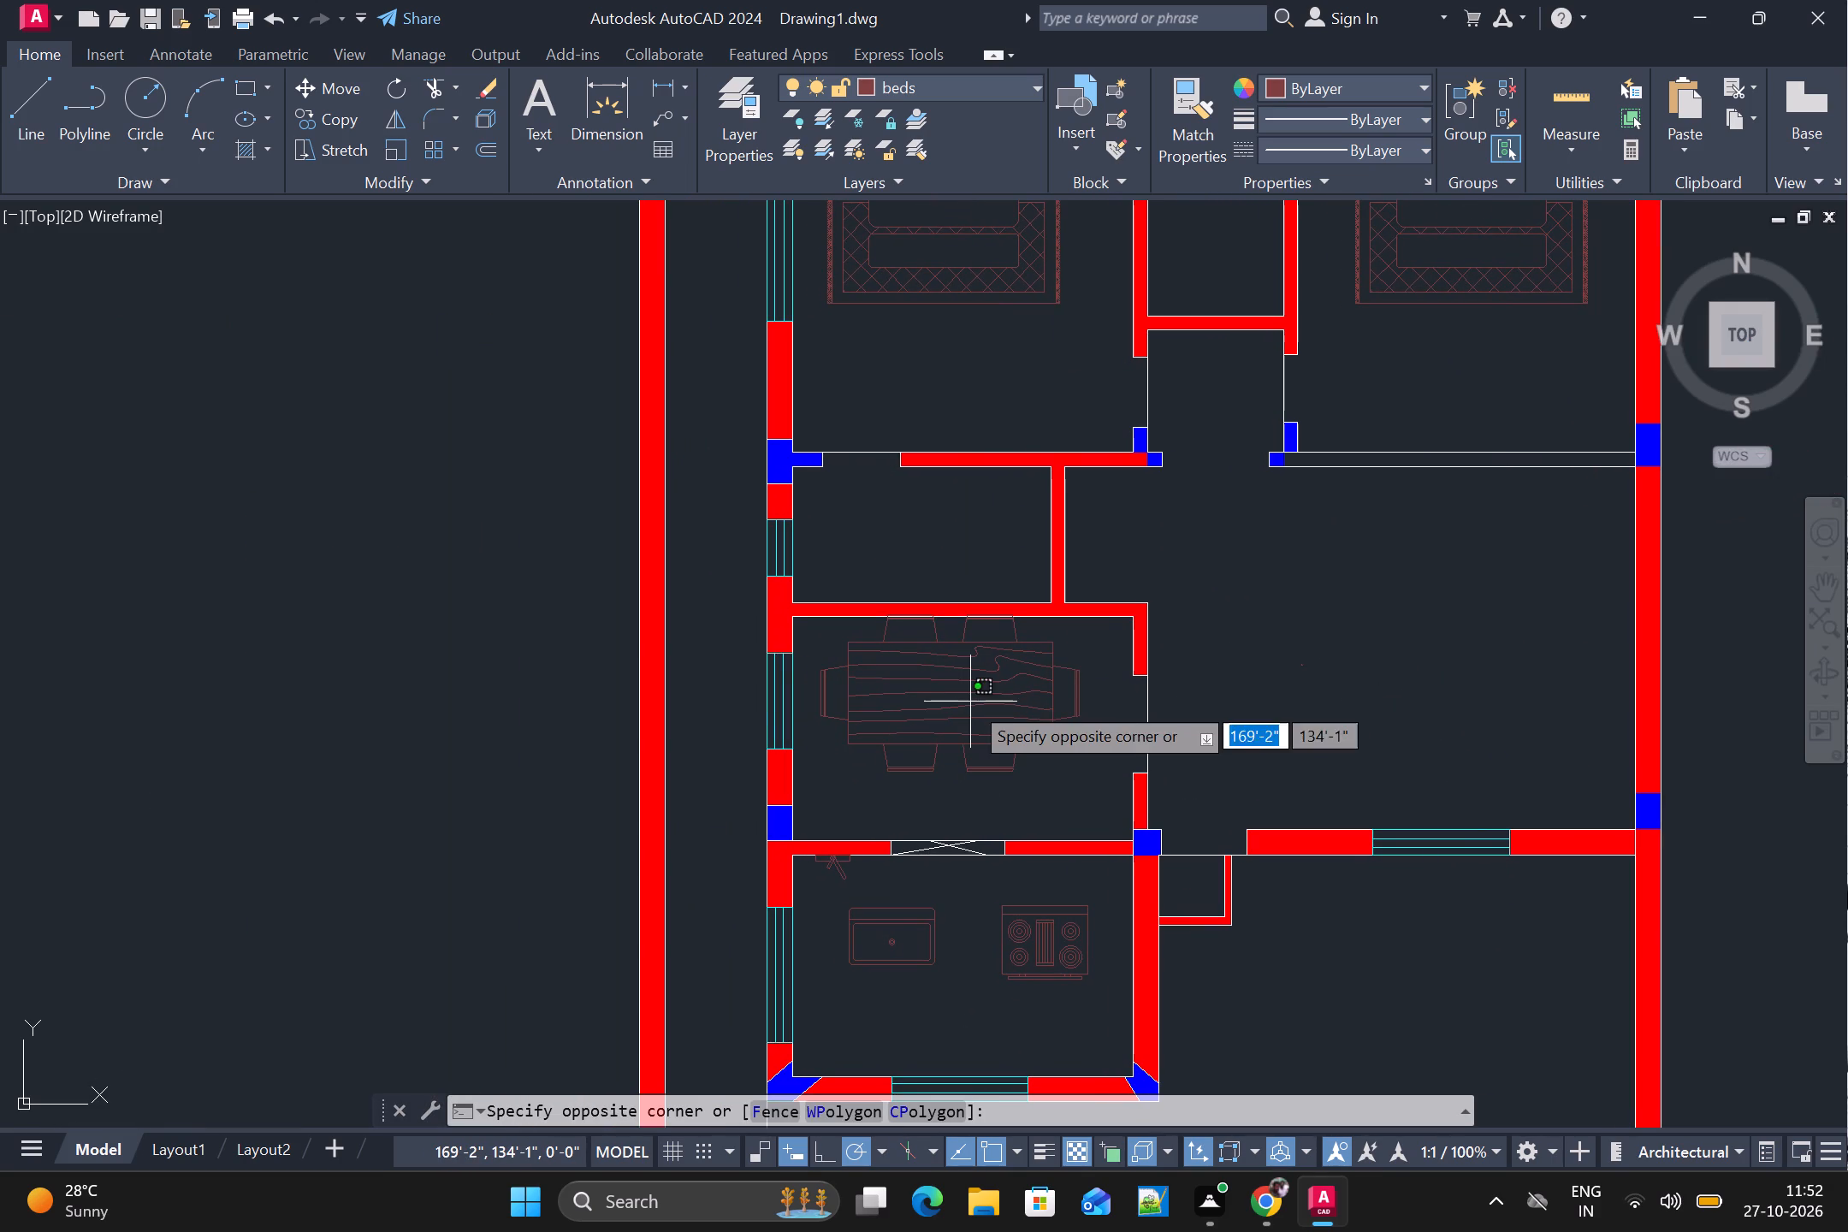
pyautogui.click(970, 702)
pyautogui.click(966, 708)
pyautogui.write('sc')
pyautogui.press('space')
pyautogui.click(954, 690)
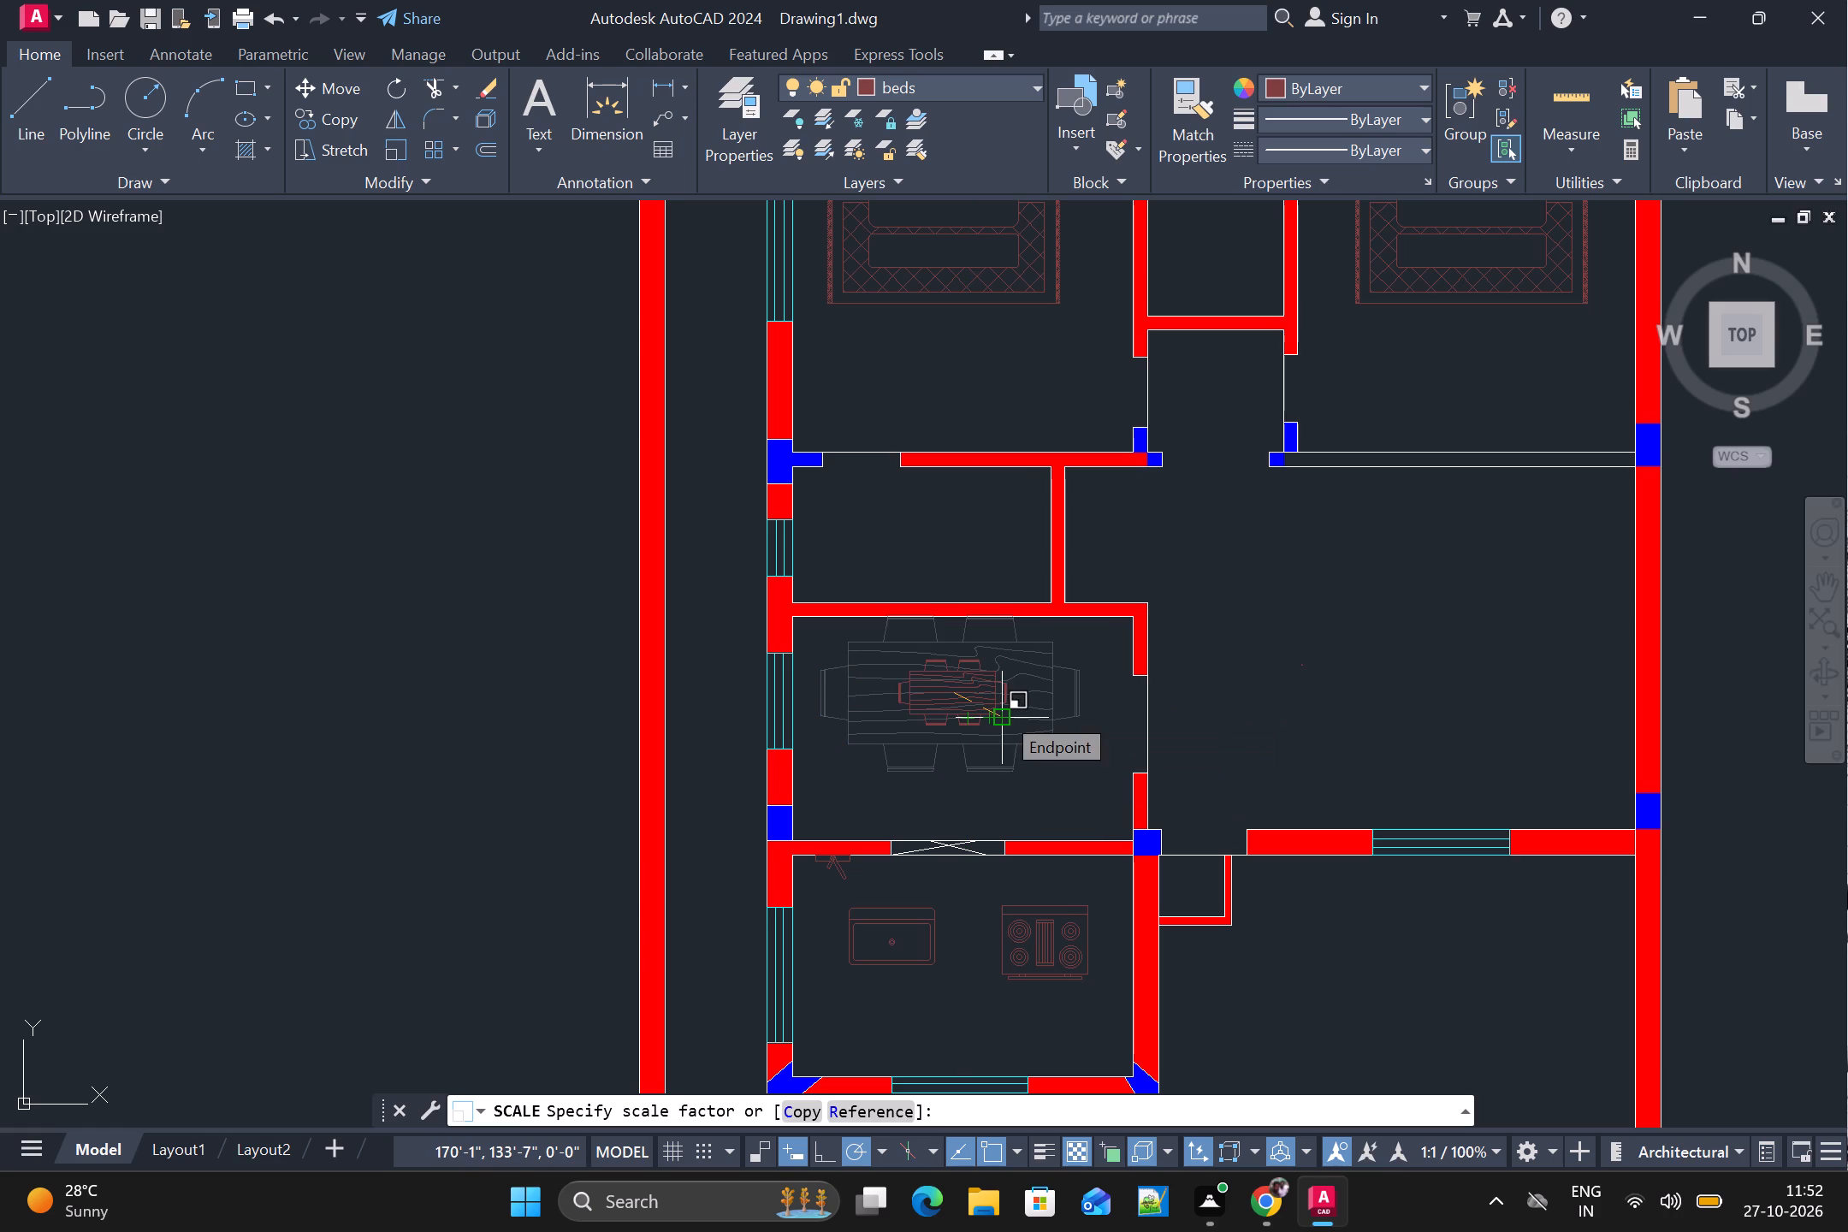
pyautogui.click(1015, 711)
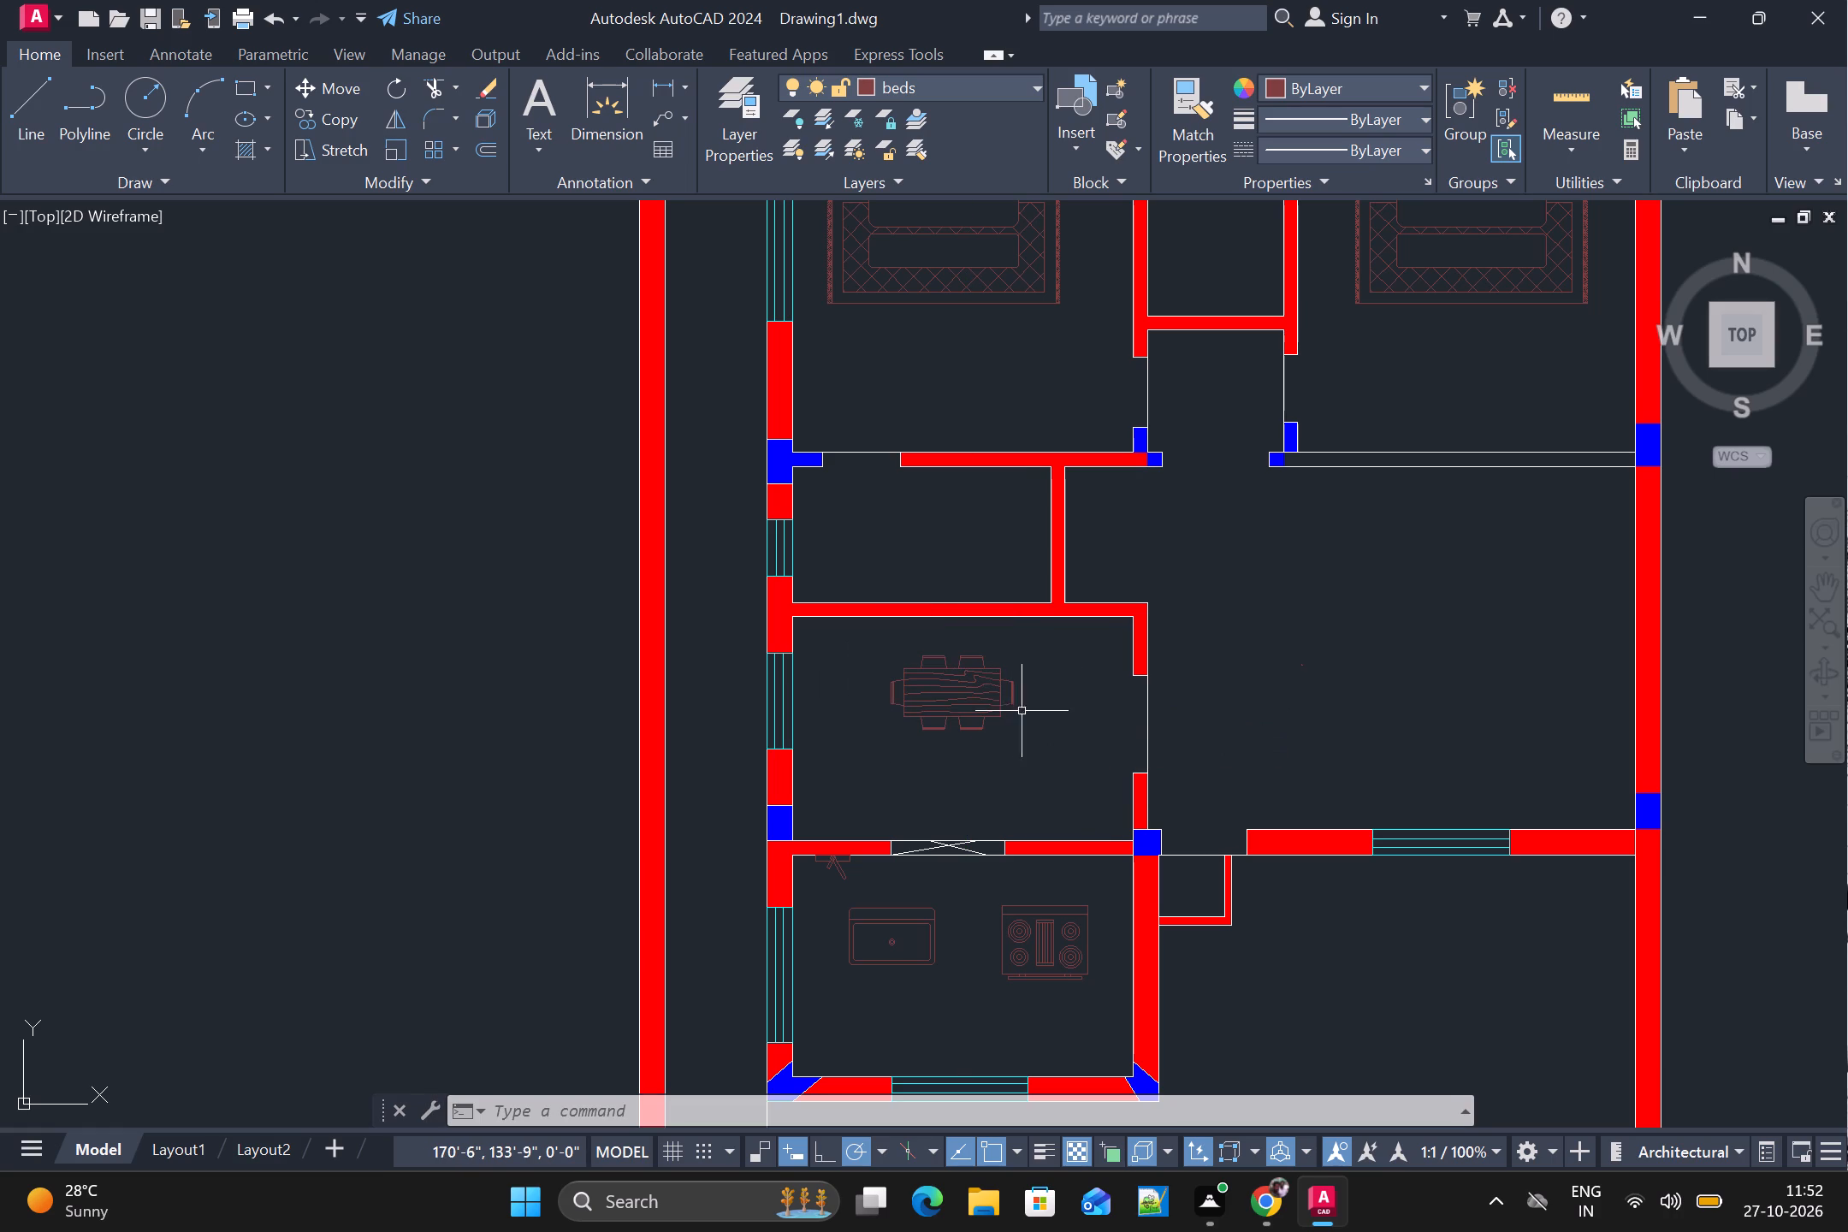
# Shift the reduced dining set slightly southwest within its room.
pyautogui.click(958, 697)
pyautogui.moveTo(951, 698); pyautogui.dragTo(912, 714)
pyautogui.click(912, 714)
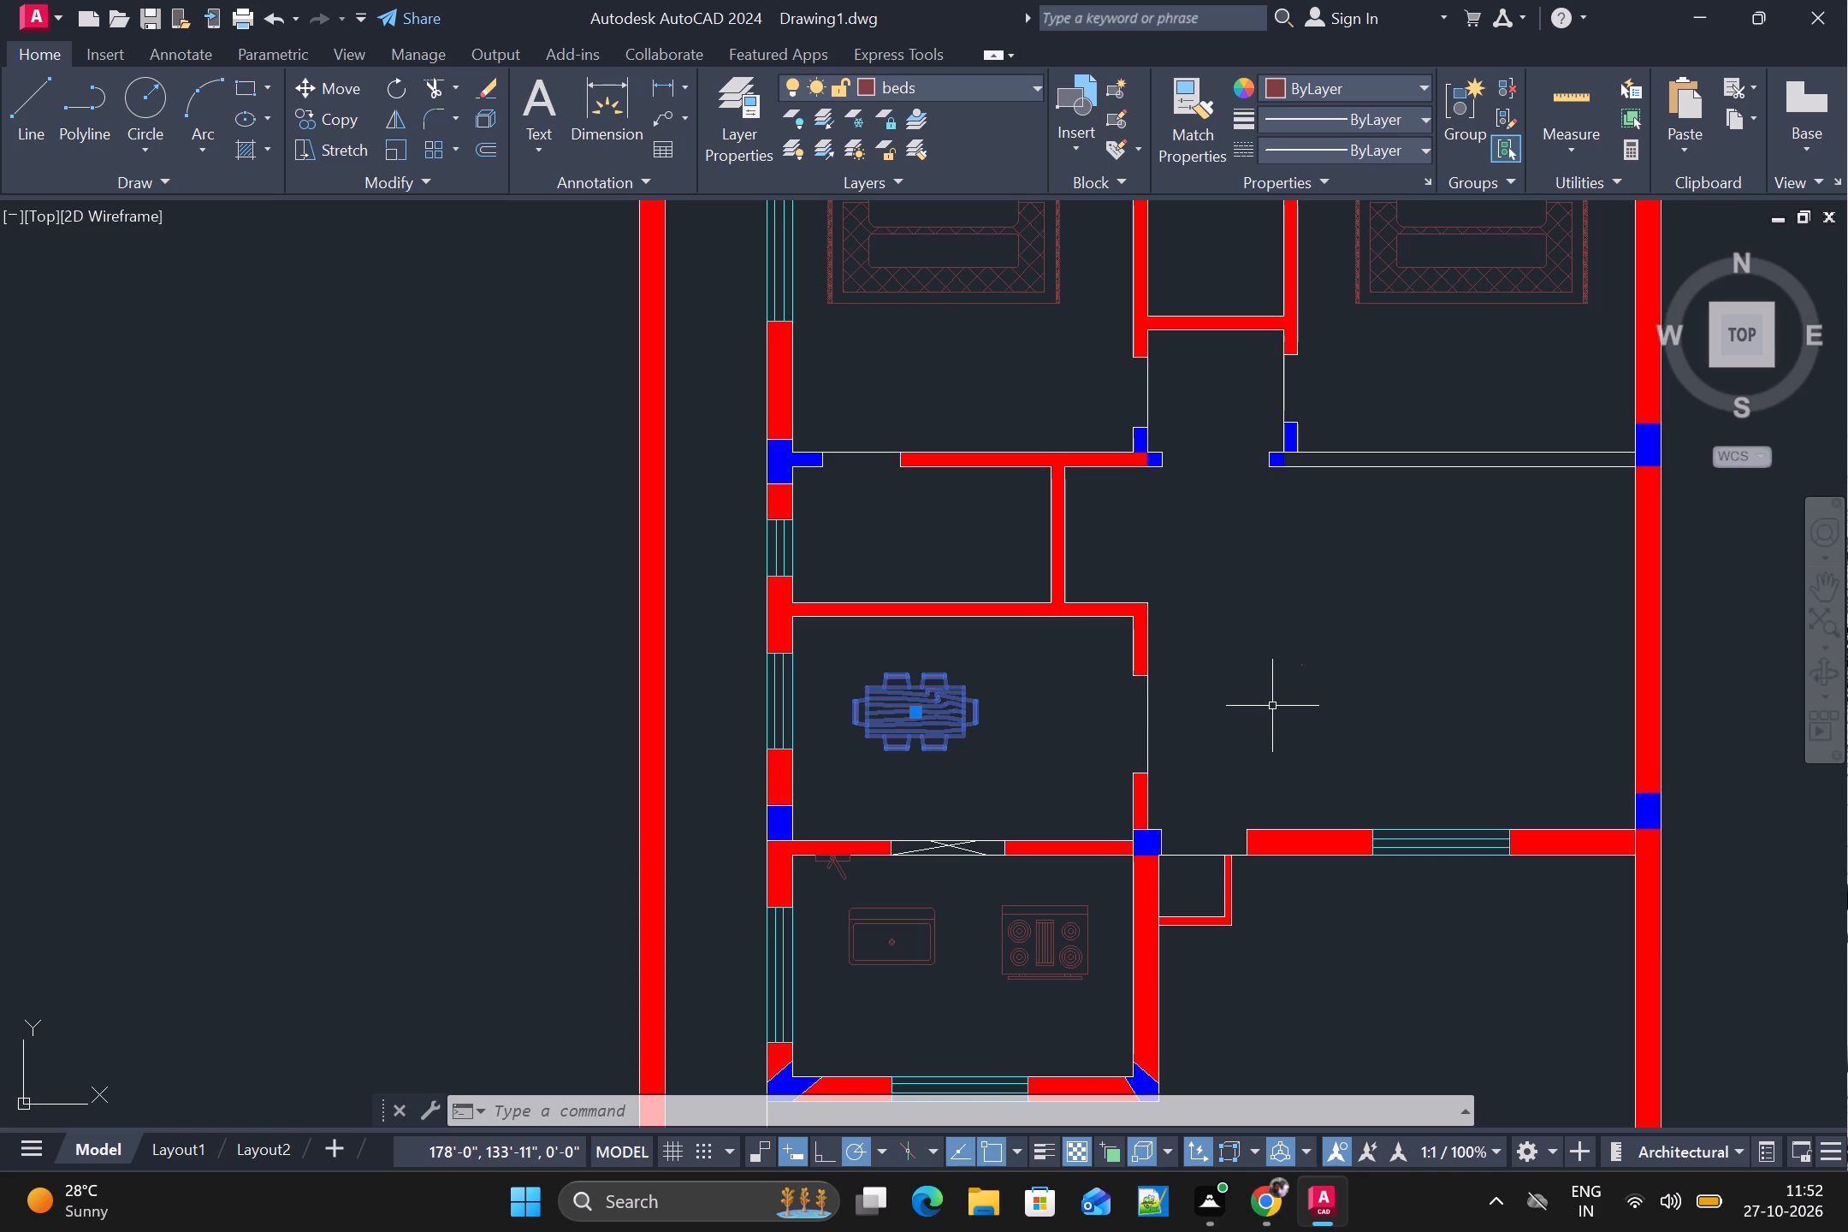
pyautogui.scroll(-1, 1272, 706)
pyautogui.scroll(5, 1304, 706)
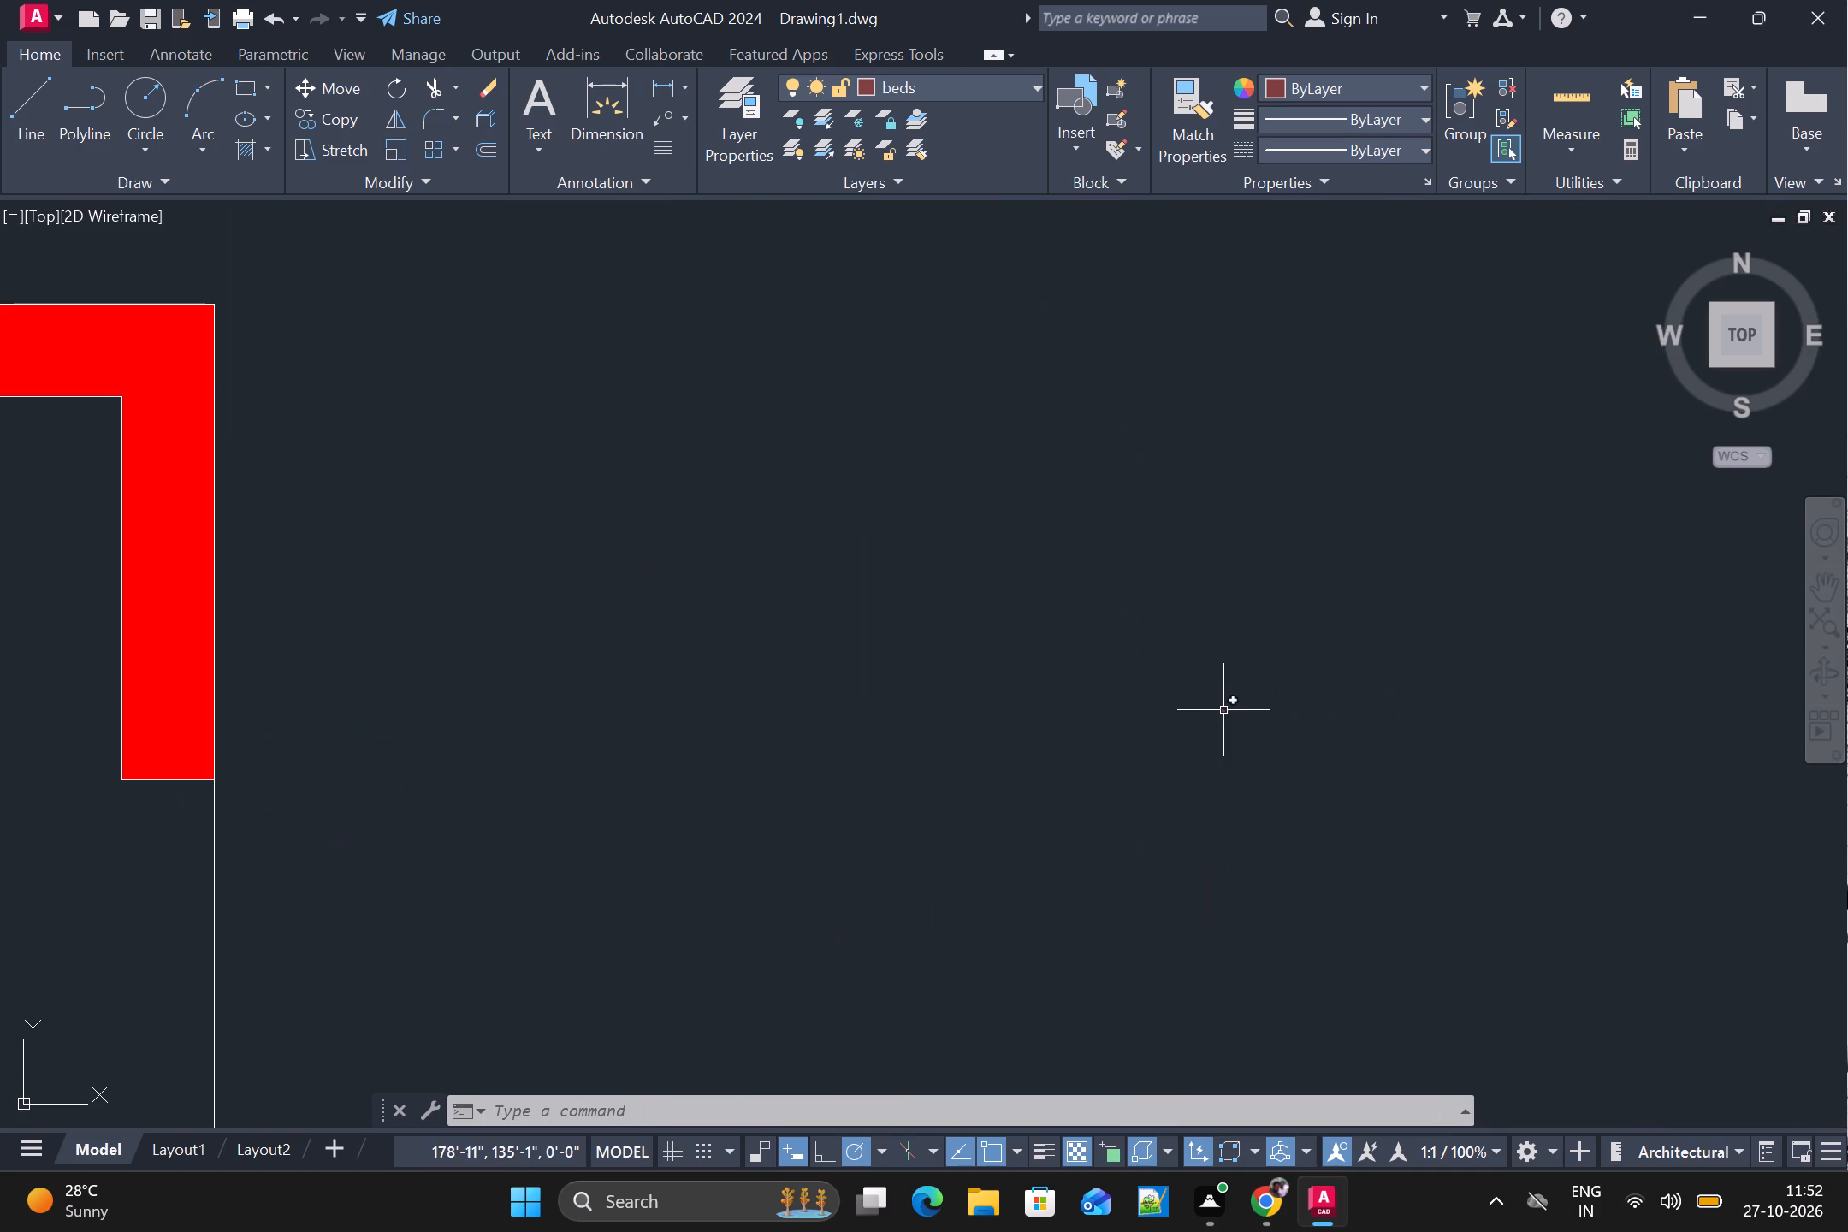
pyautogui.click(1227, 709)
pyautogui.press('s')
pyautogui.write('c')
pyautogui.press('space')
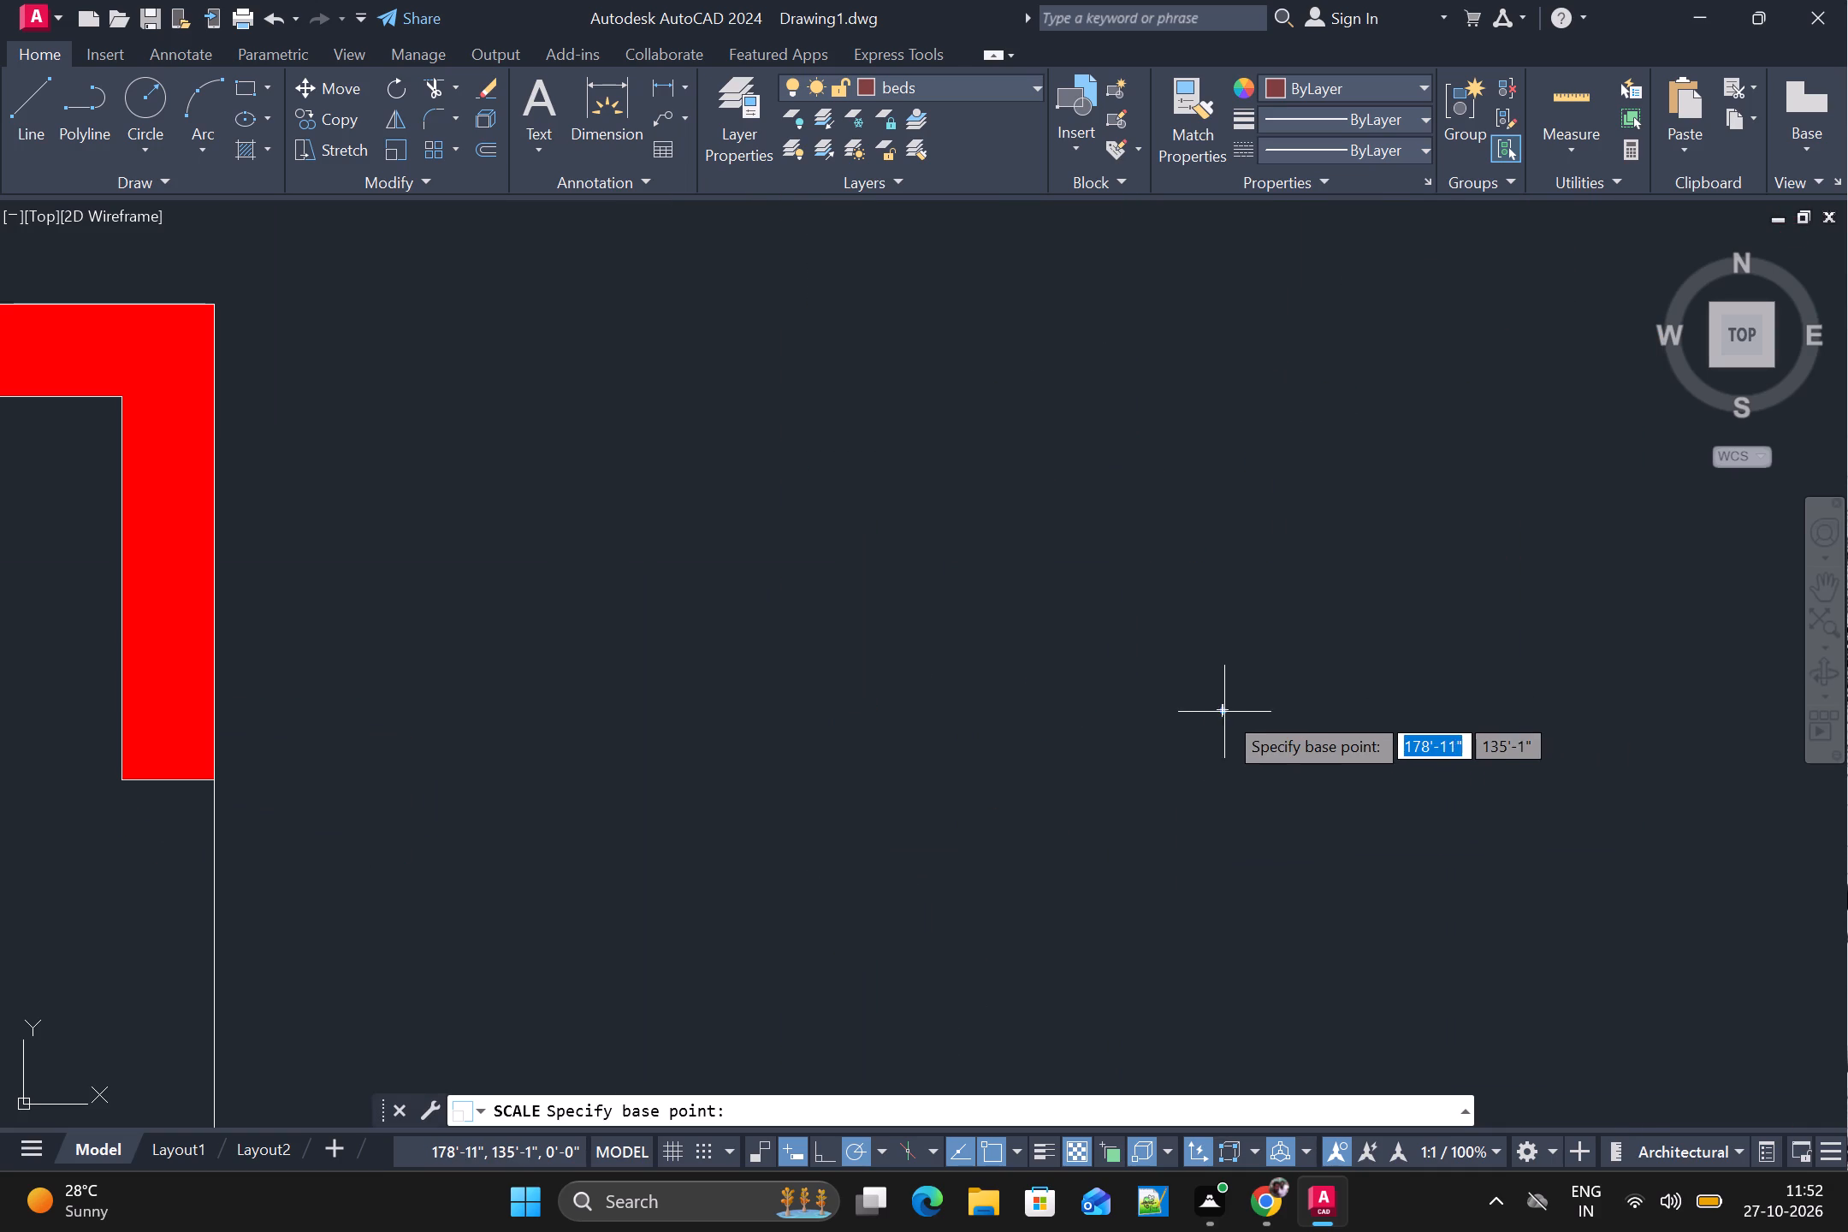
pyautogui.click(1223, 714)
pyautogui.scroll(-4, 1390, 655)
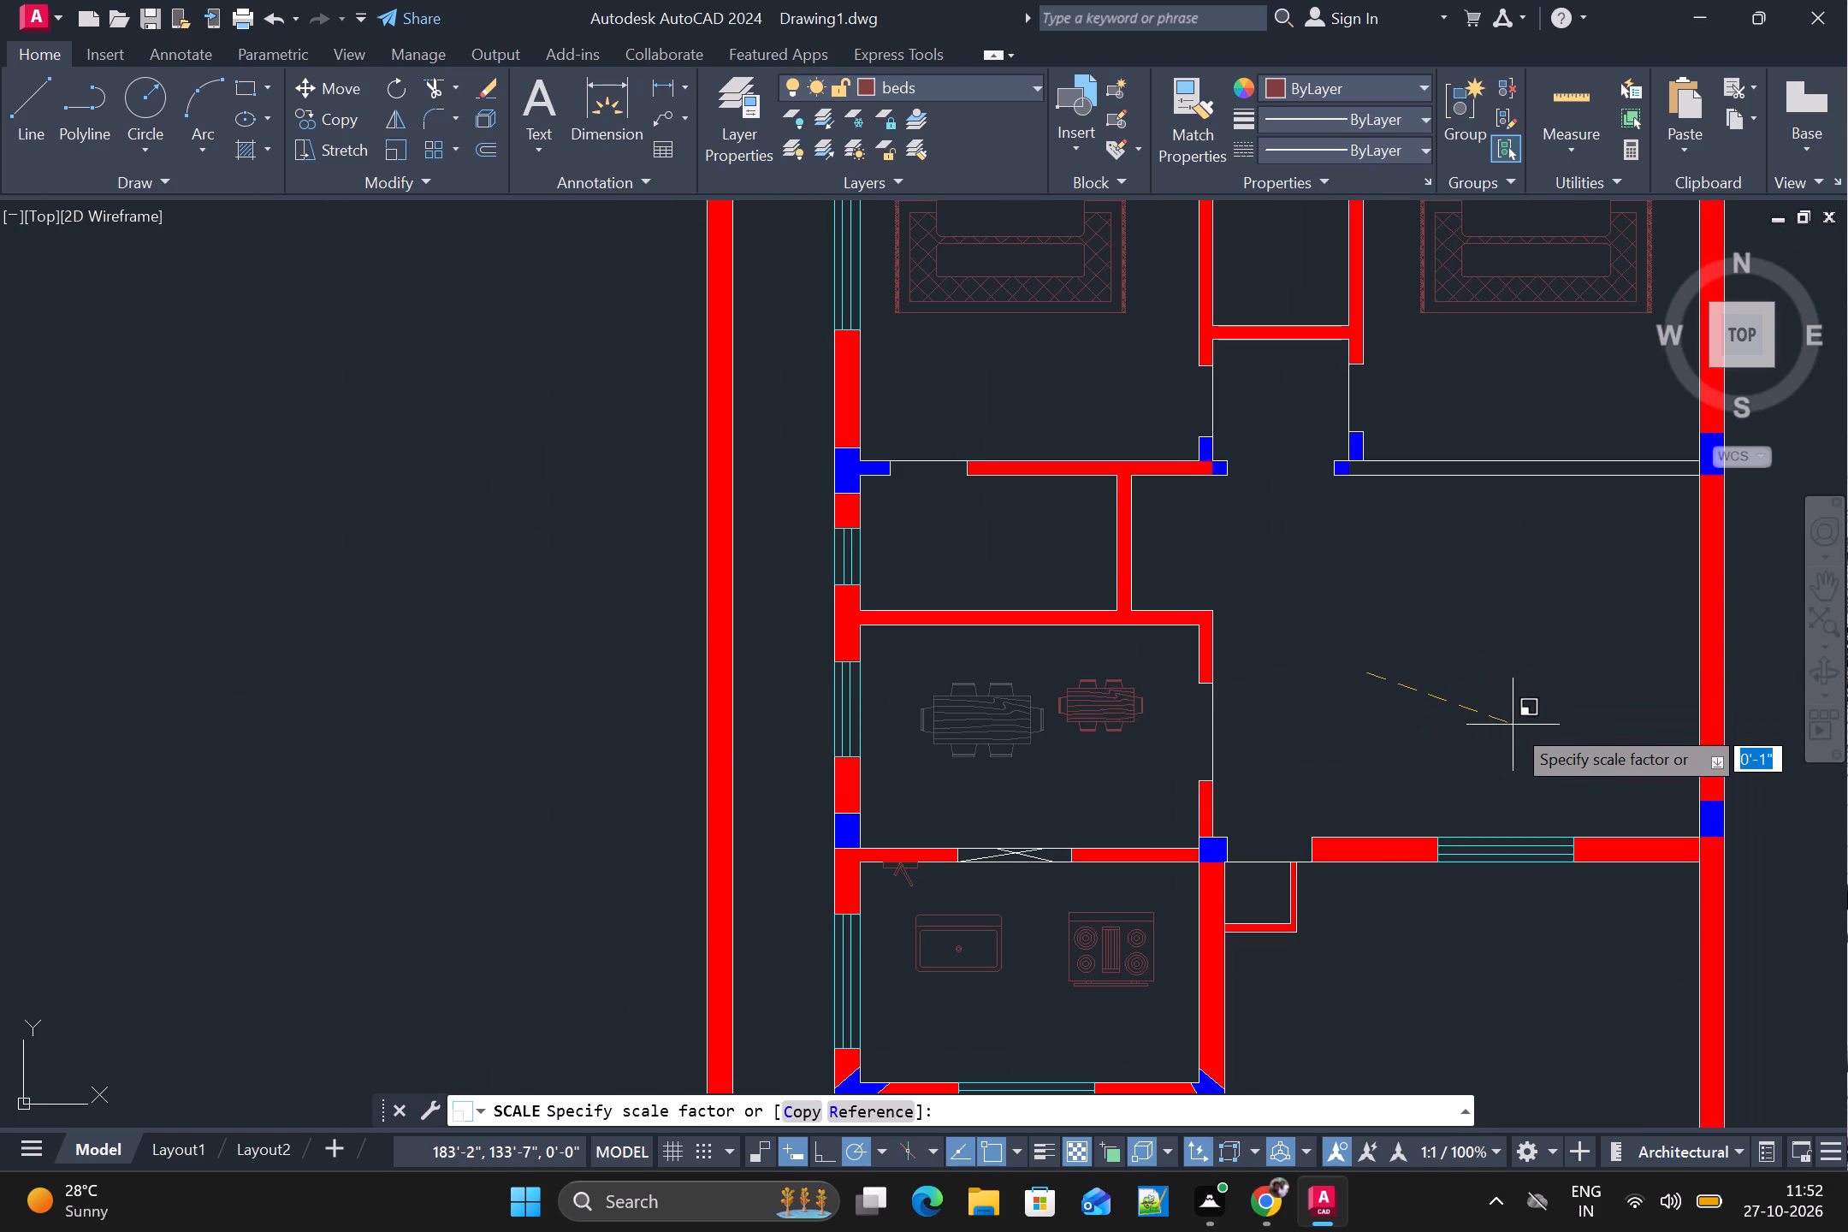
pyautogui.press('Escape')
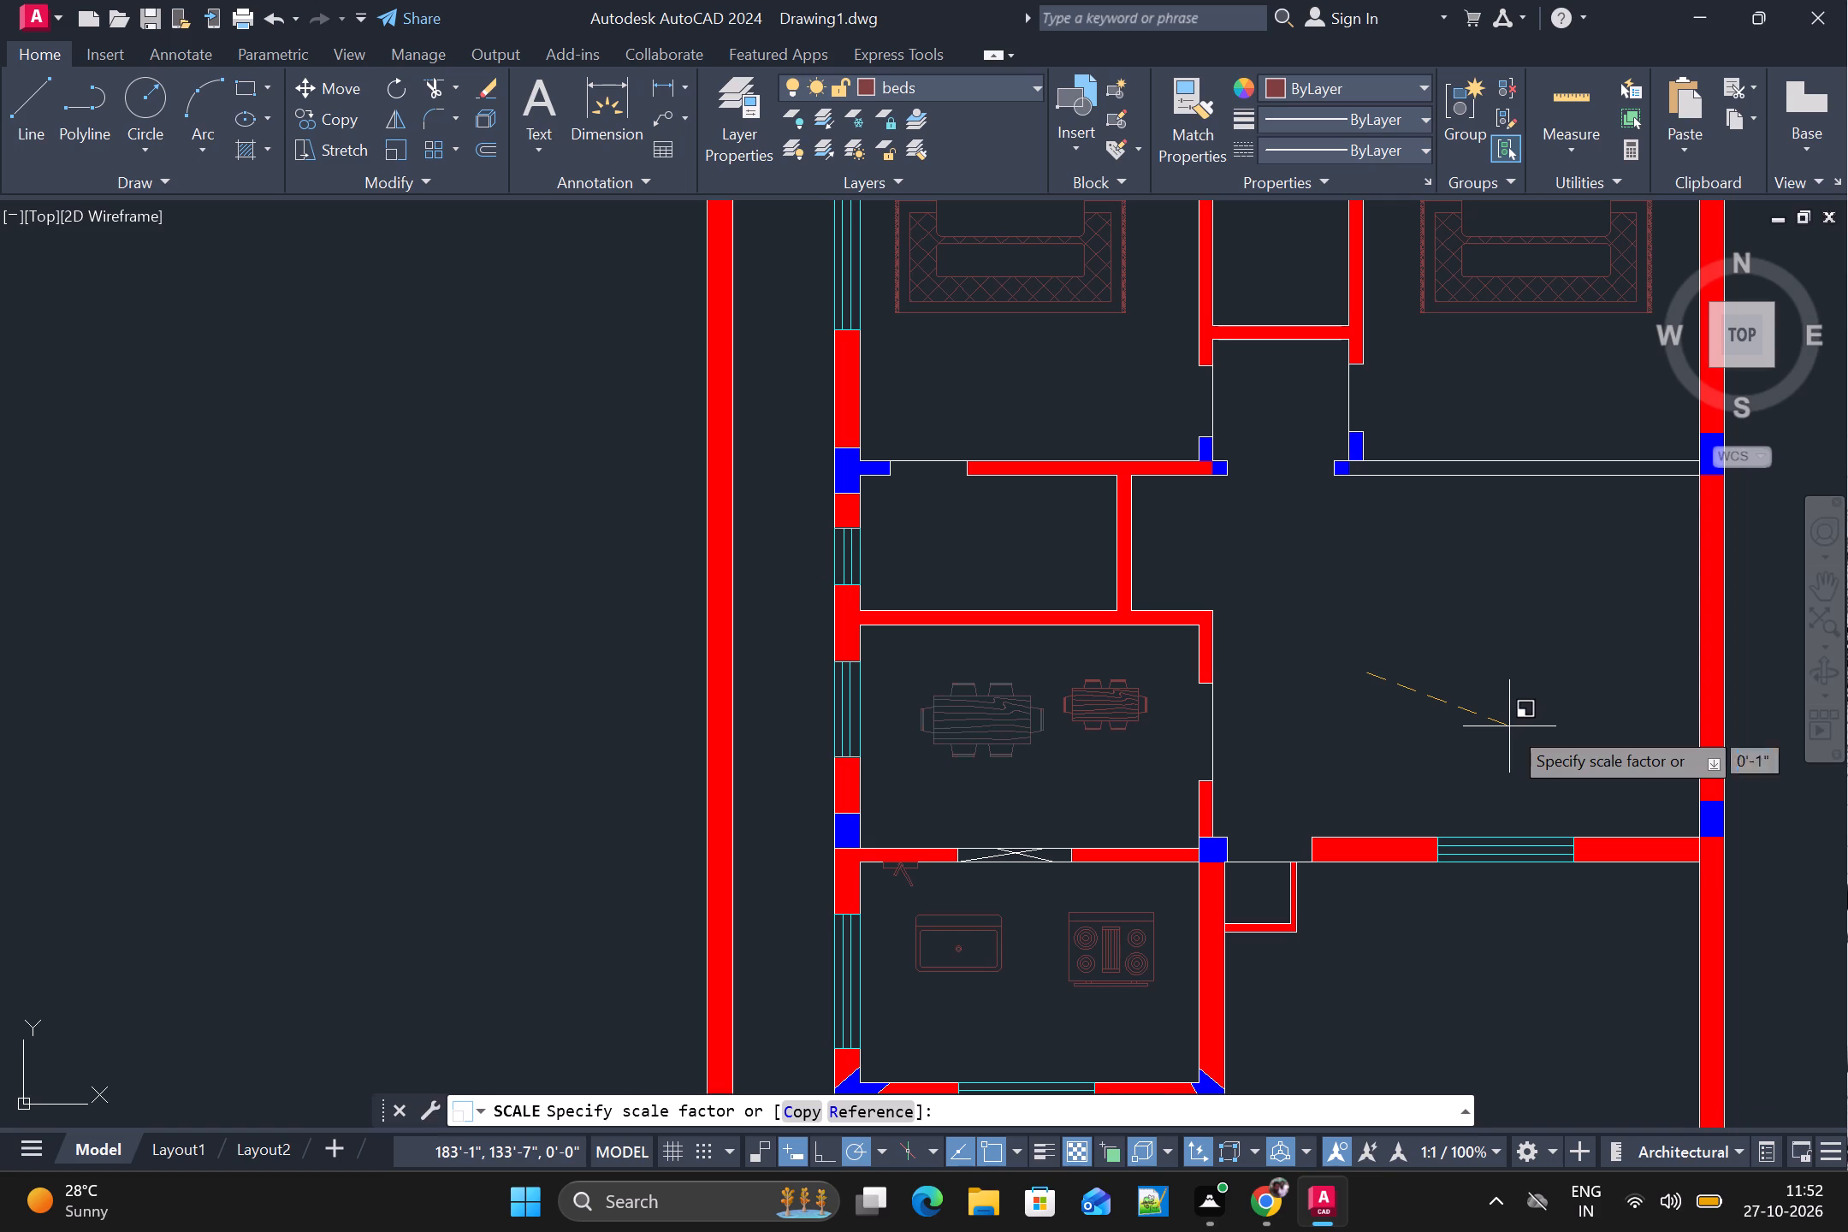
# Select only the tiny L-shaped sofa block in the hall and scale it up by a picked factor of about 55'-6".
pyautogui.click(1429, 685)
pyautogui.click(1382, 673)
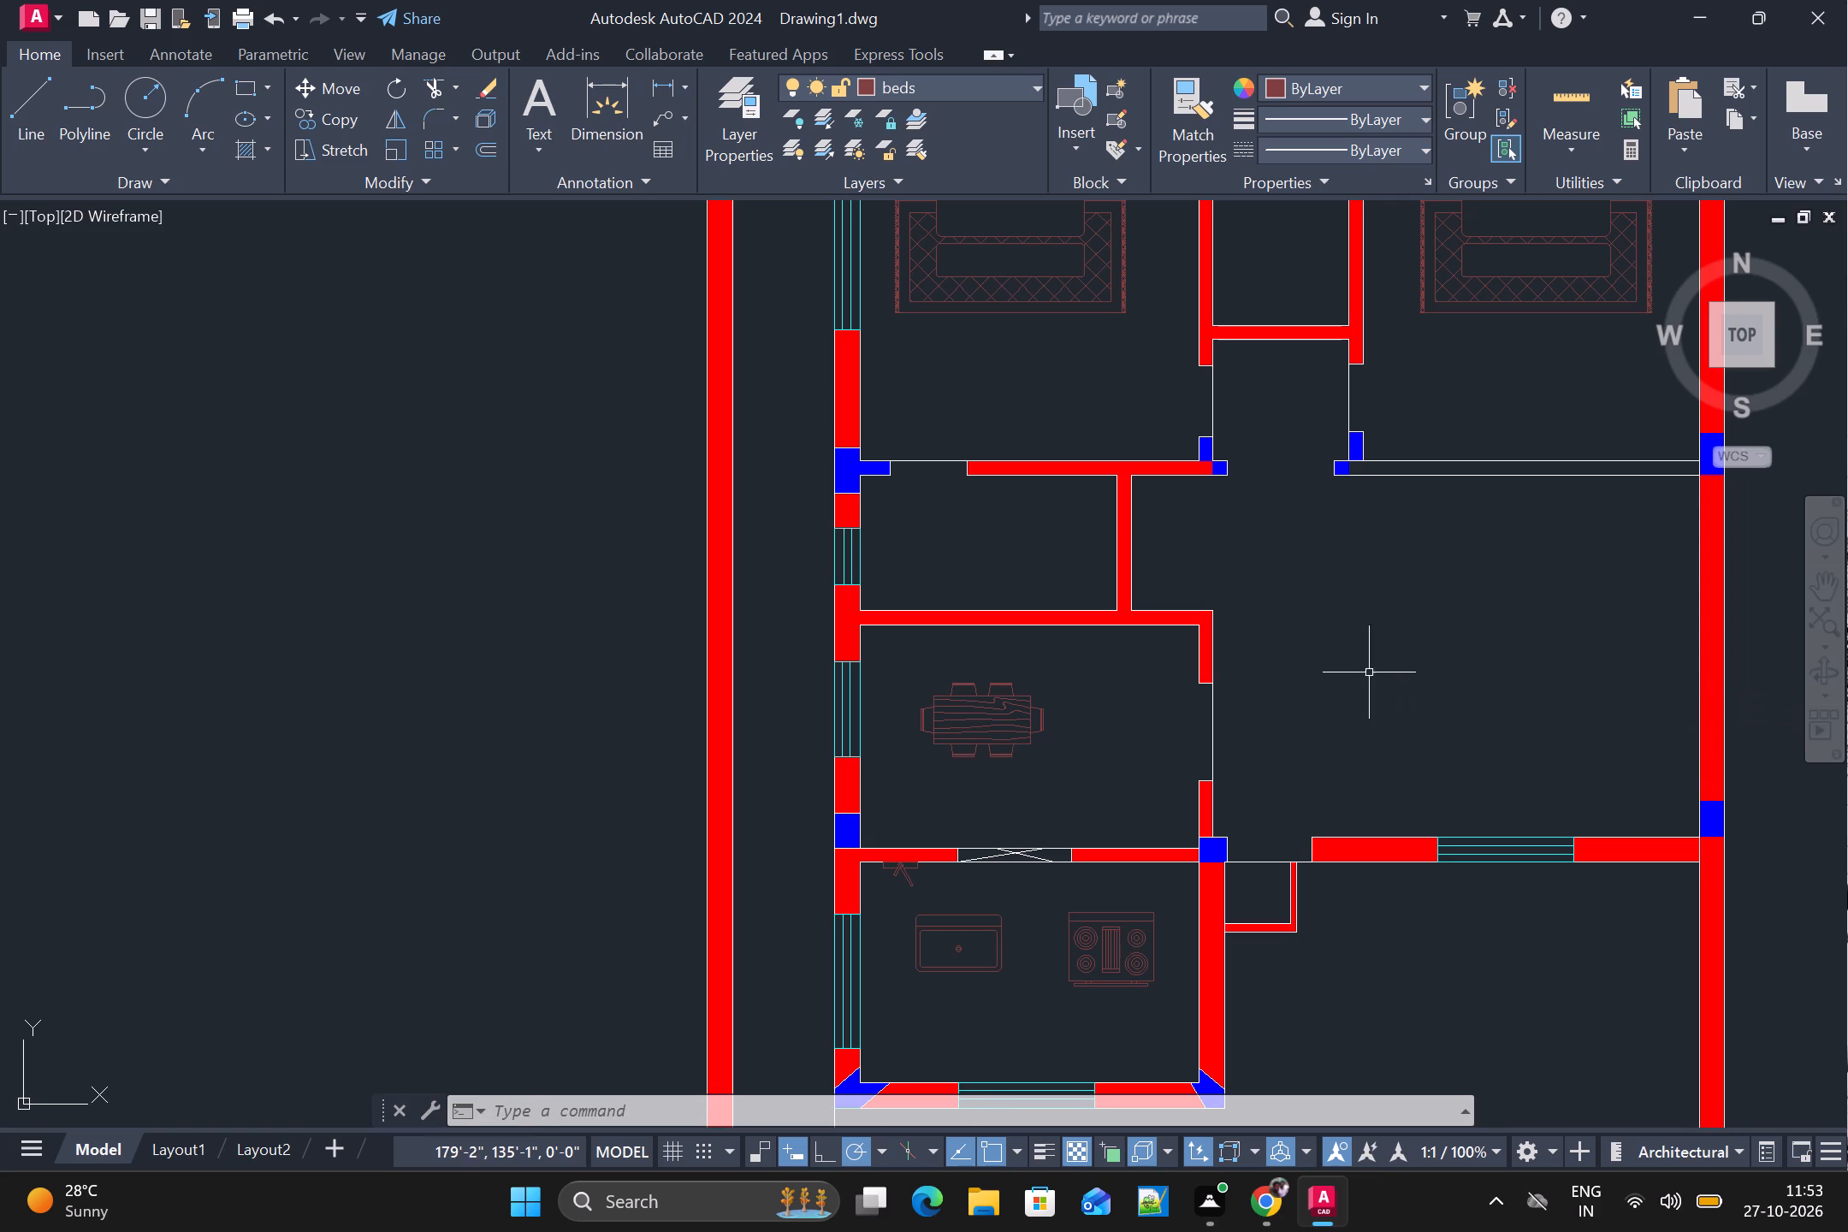
pyautogui.click(1361, 672)
pyautogui.click(1365, 666)
pyautogui.scroll(3, 1428, 668)
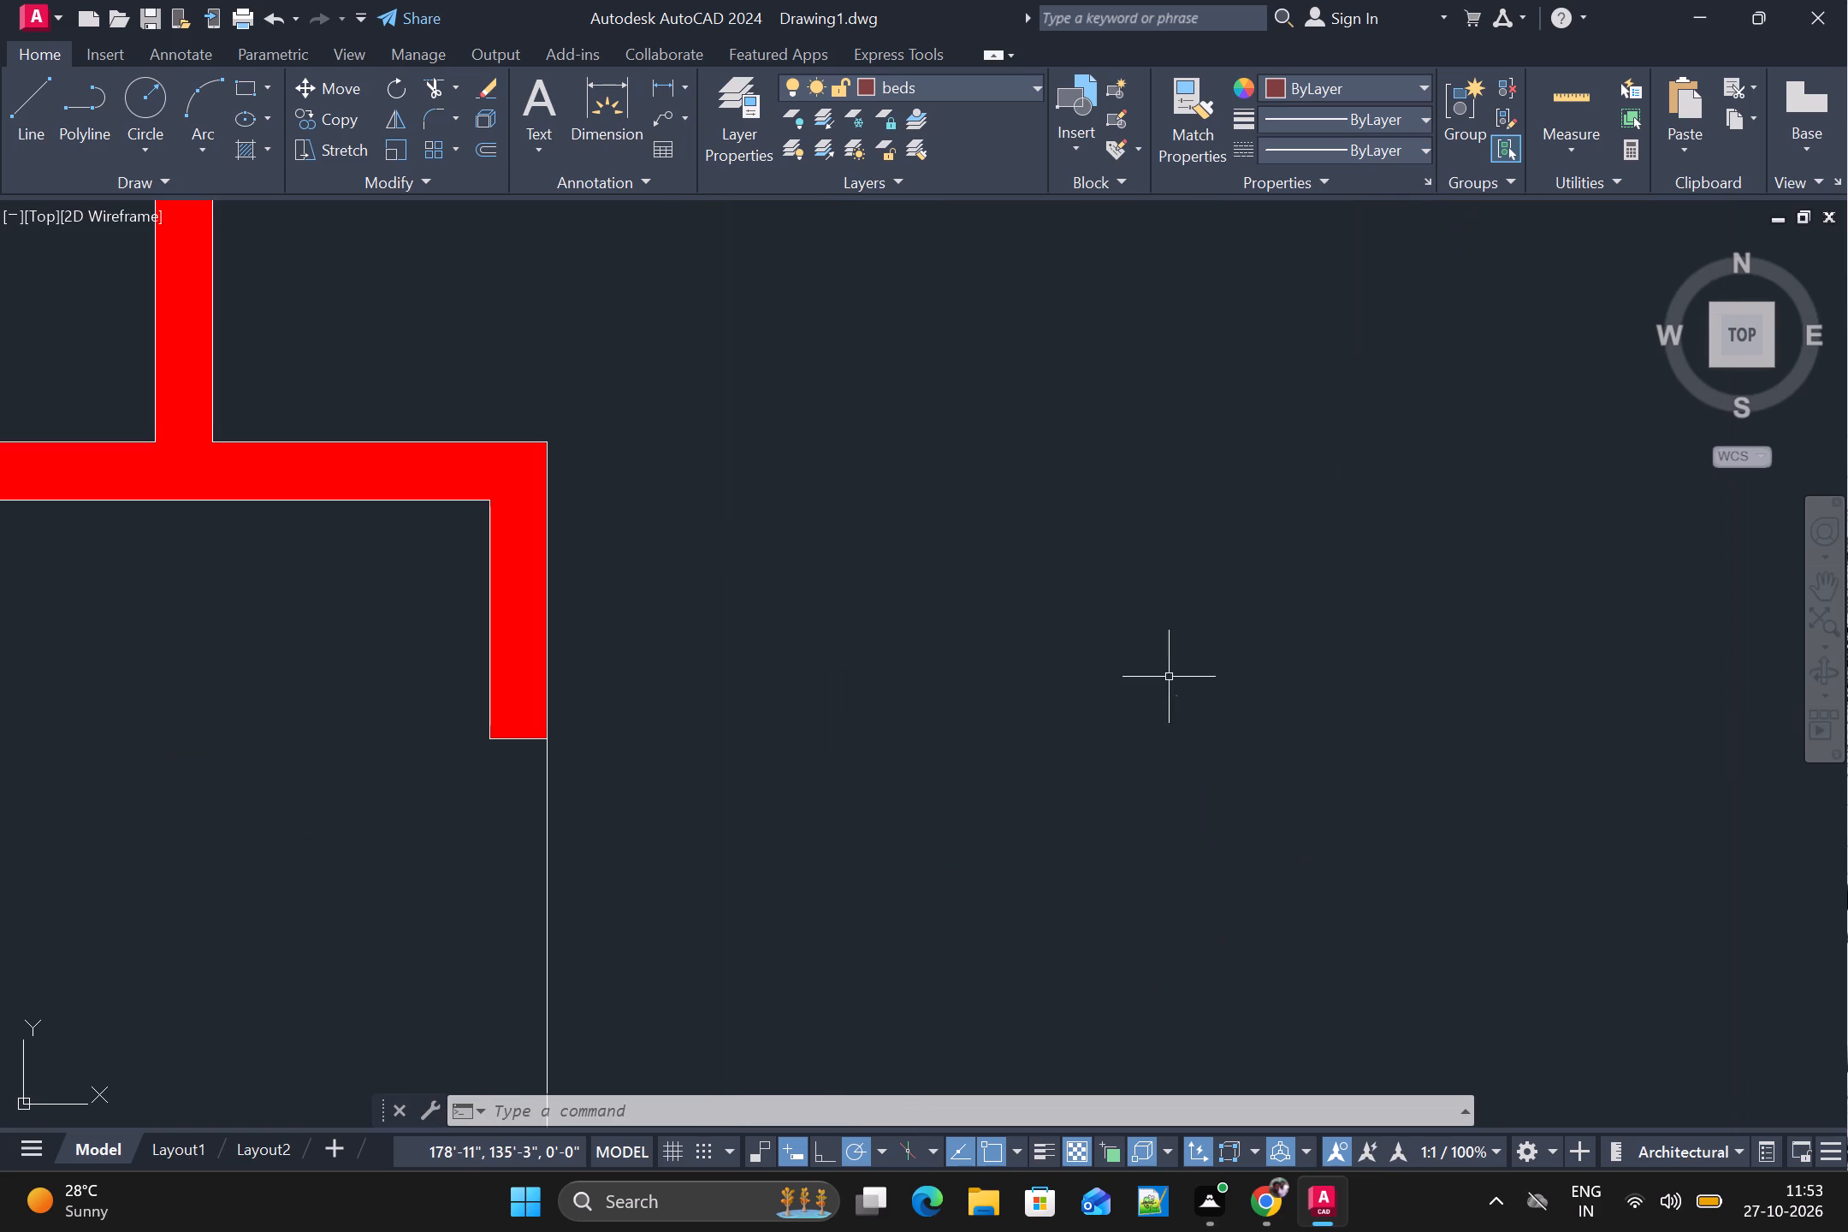
pyautogui.moveTo(1179, 692); pyautogui.dragTo(1184, 704)
pyautogui.write('sc')
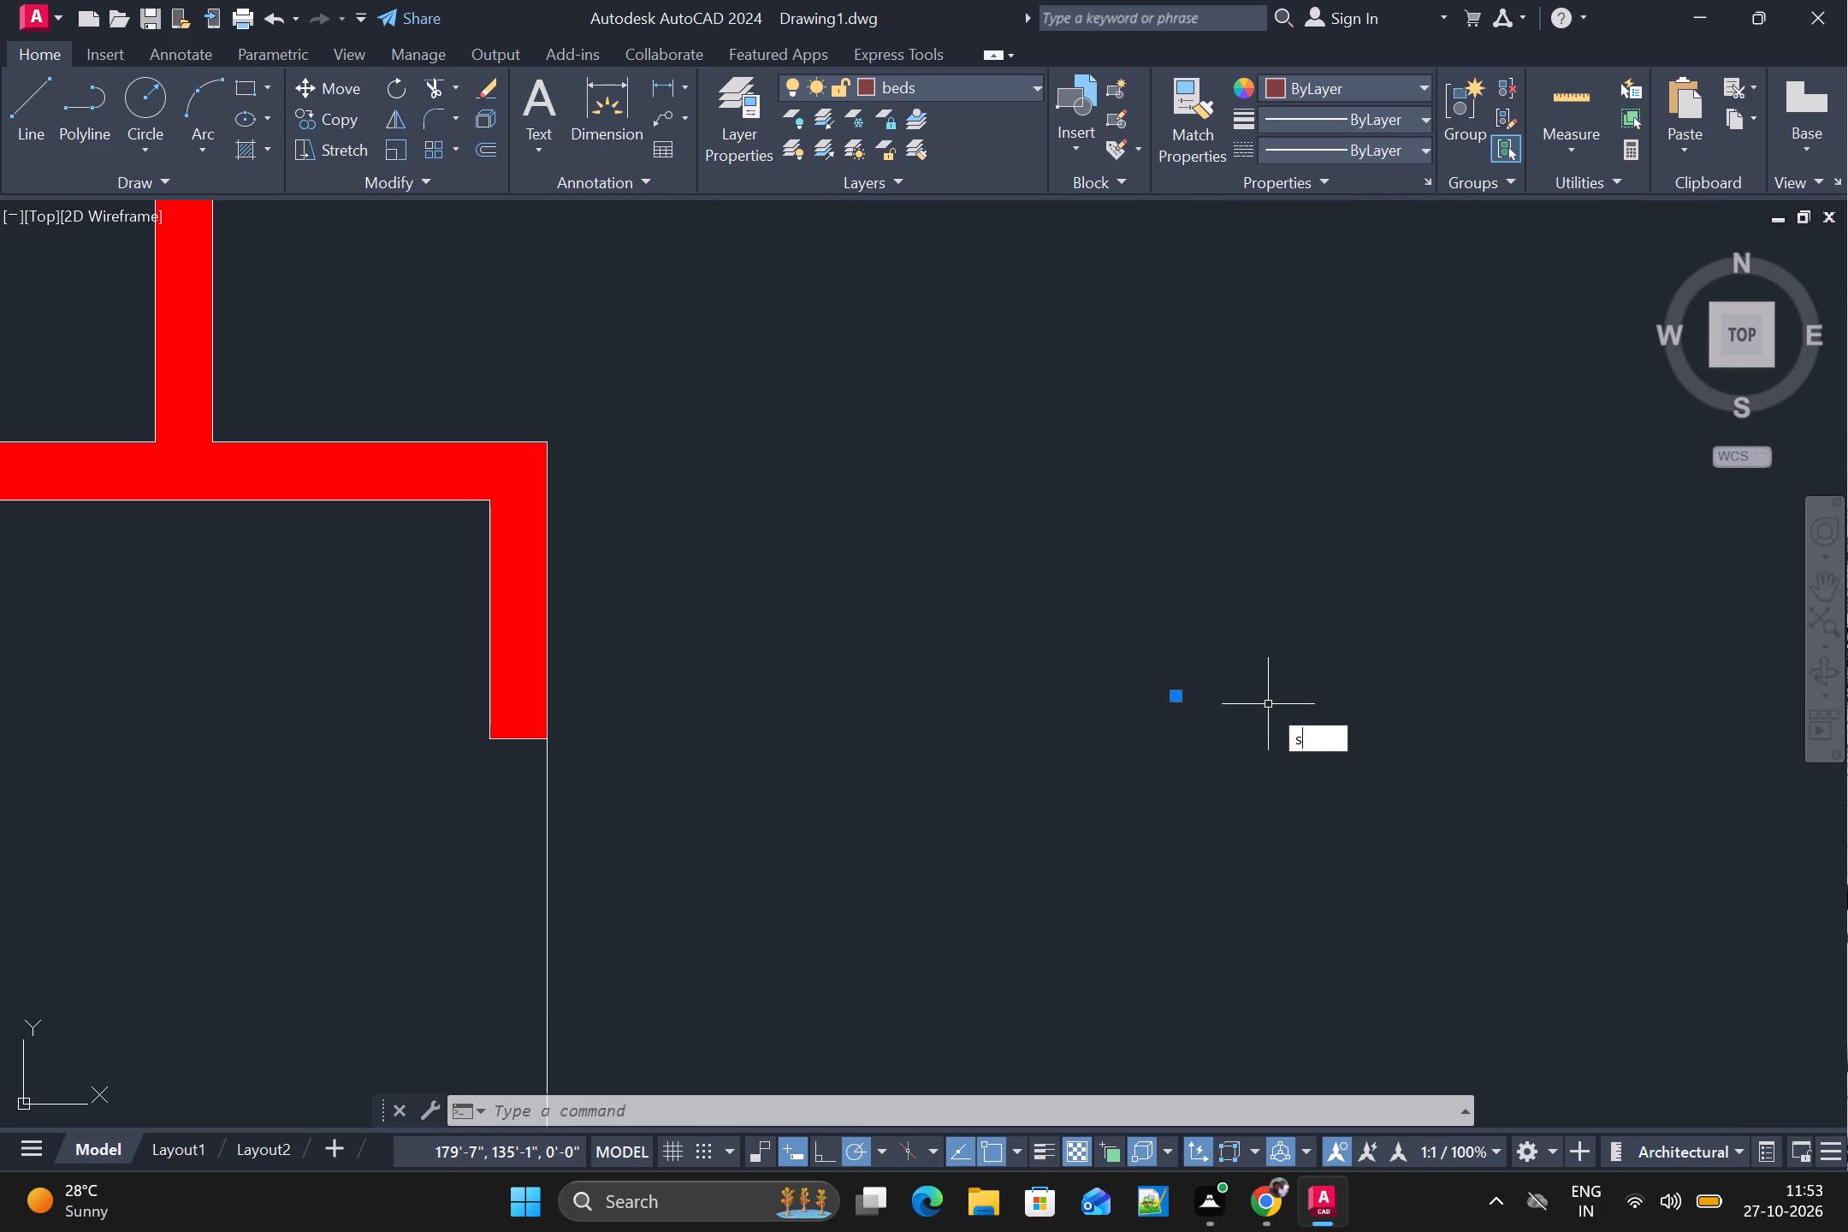
pyautogui.press('space')
pyautogui.click(1187, 696)
pyautogui.scroll(-3, 1270, 689)
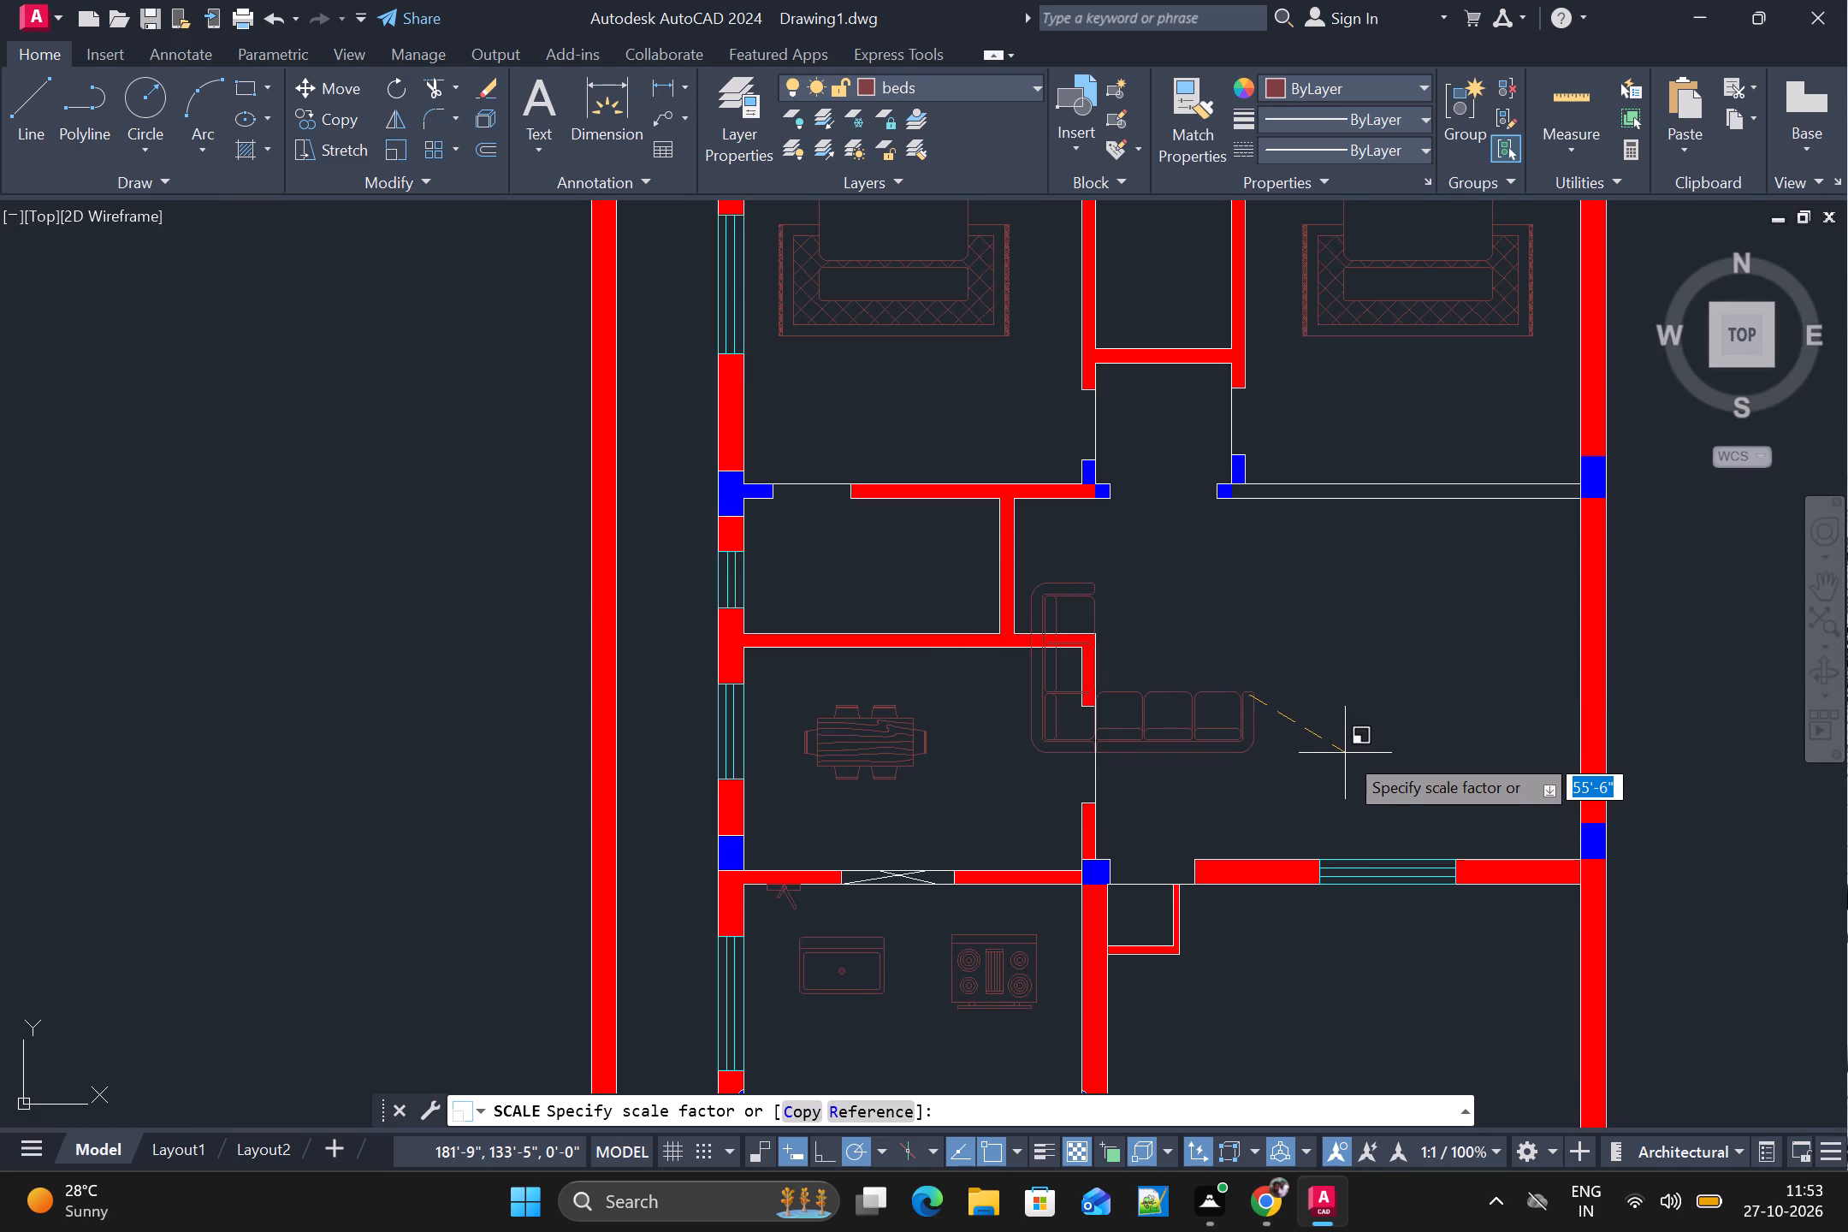
pyautogui.click(1345, 753)
# Rotate the enlarged L-shaped sofa in the hall by 90° about a point on its long seat.
pyautogui.click(1246, 746)
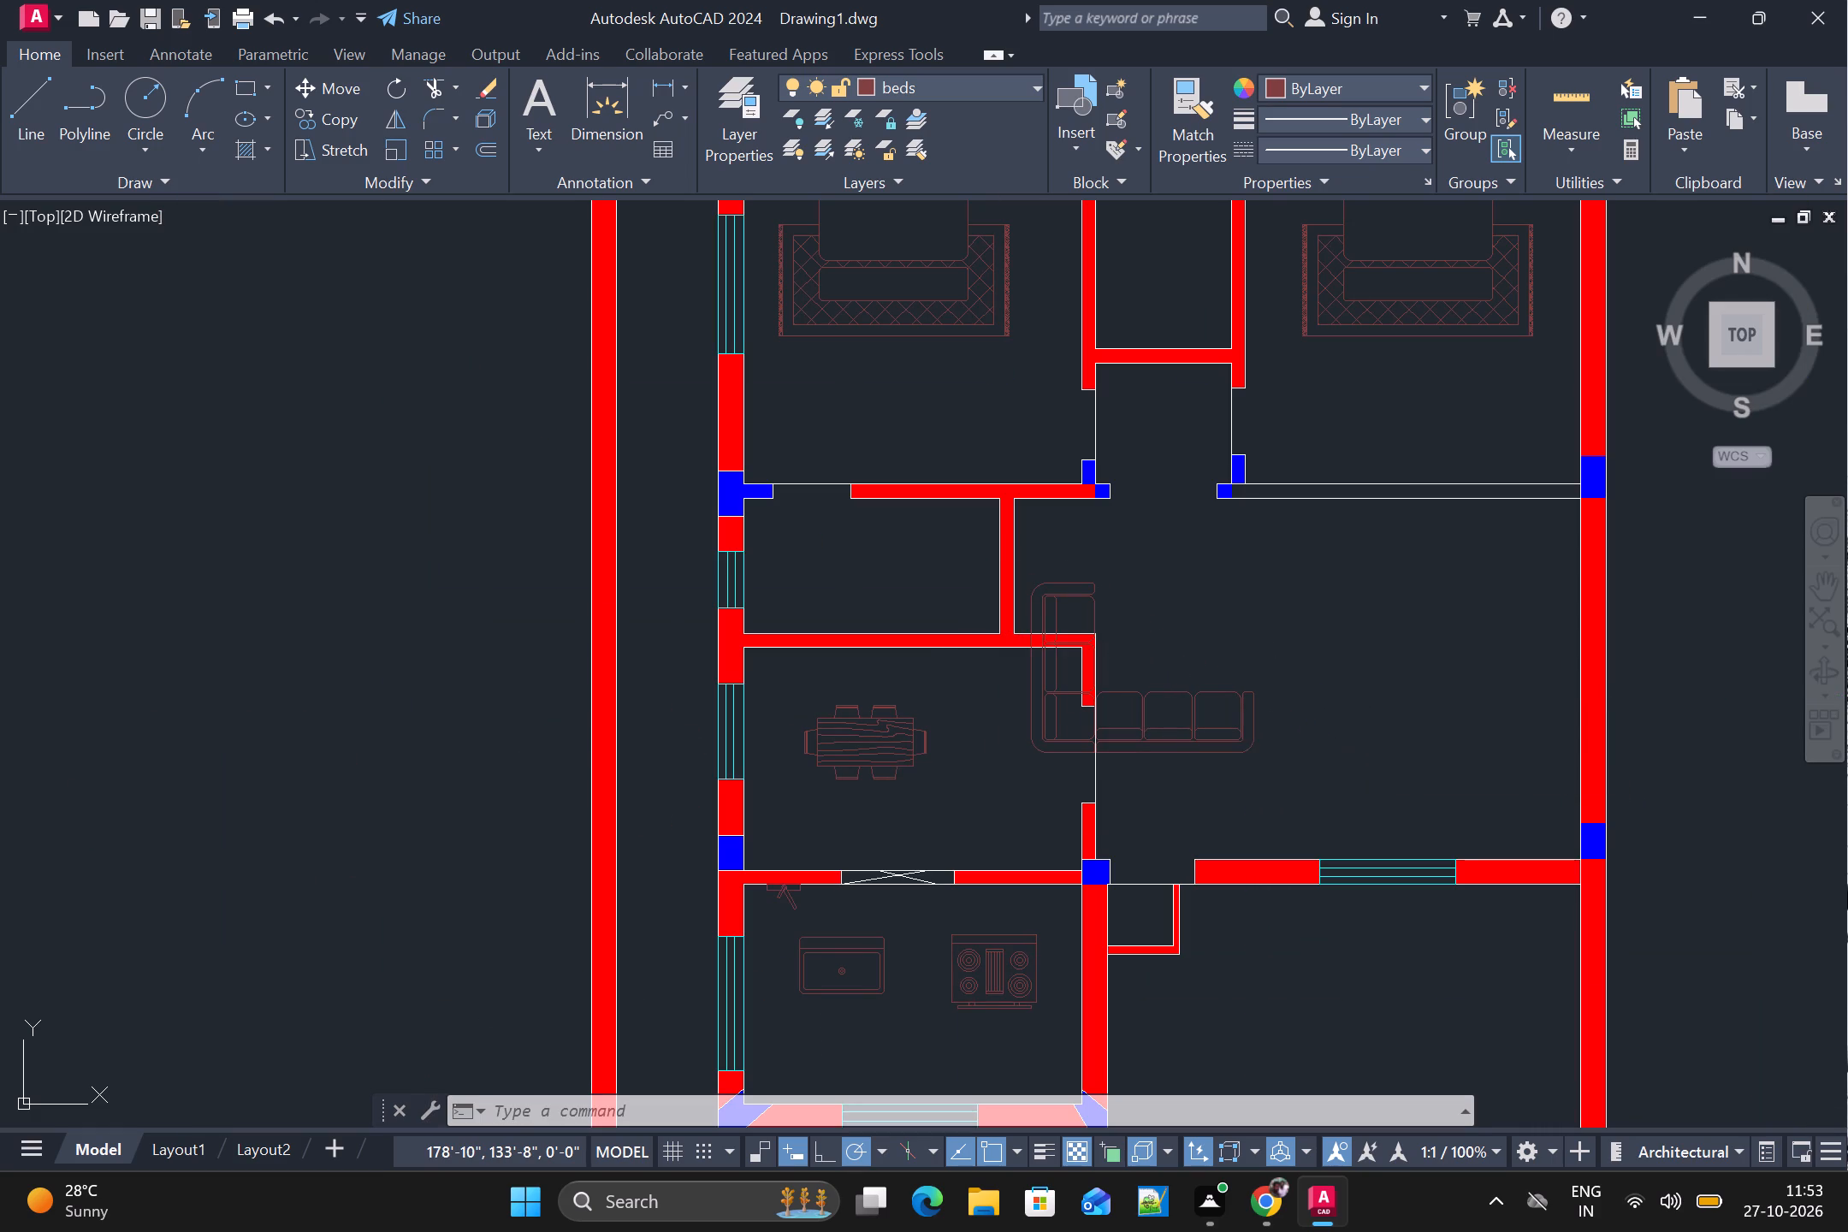
pyautogui.write('ro')
pyautogui.press('space')
pyautogui.press('space')
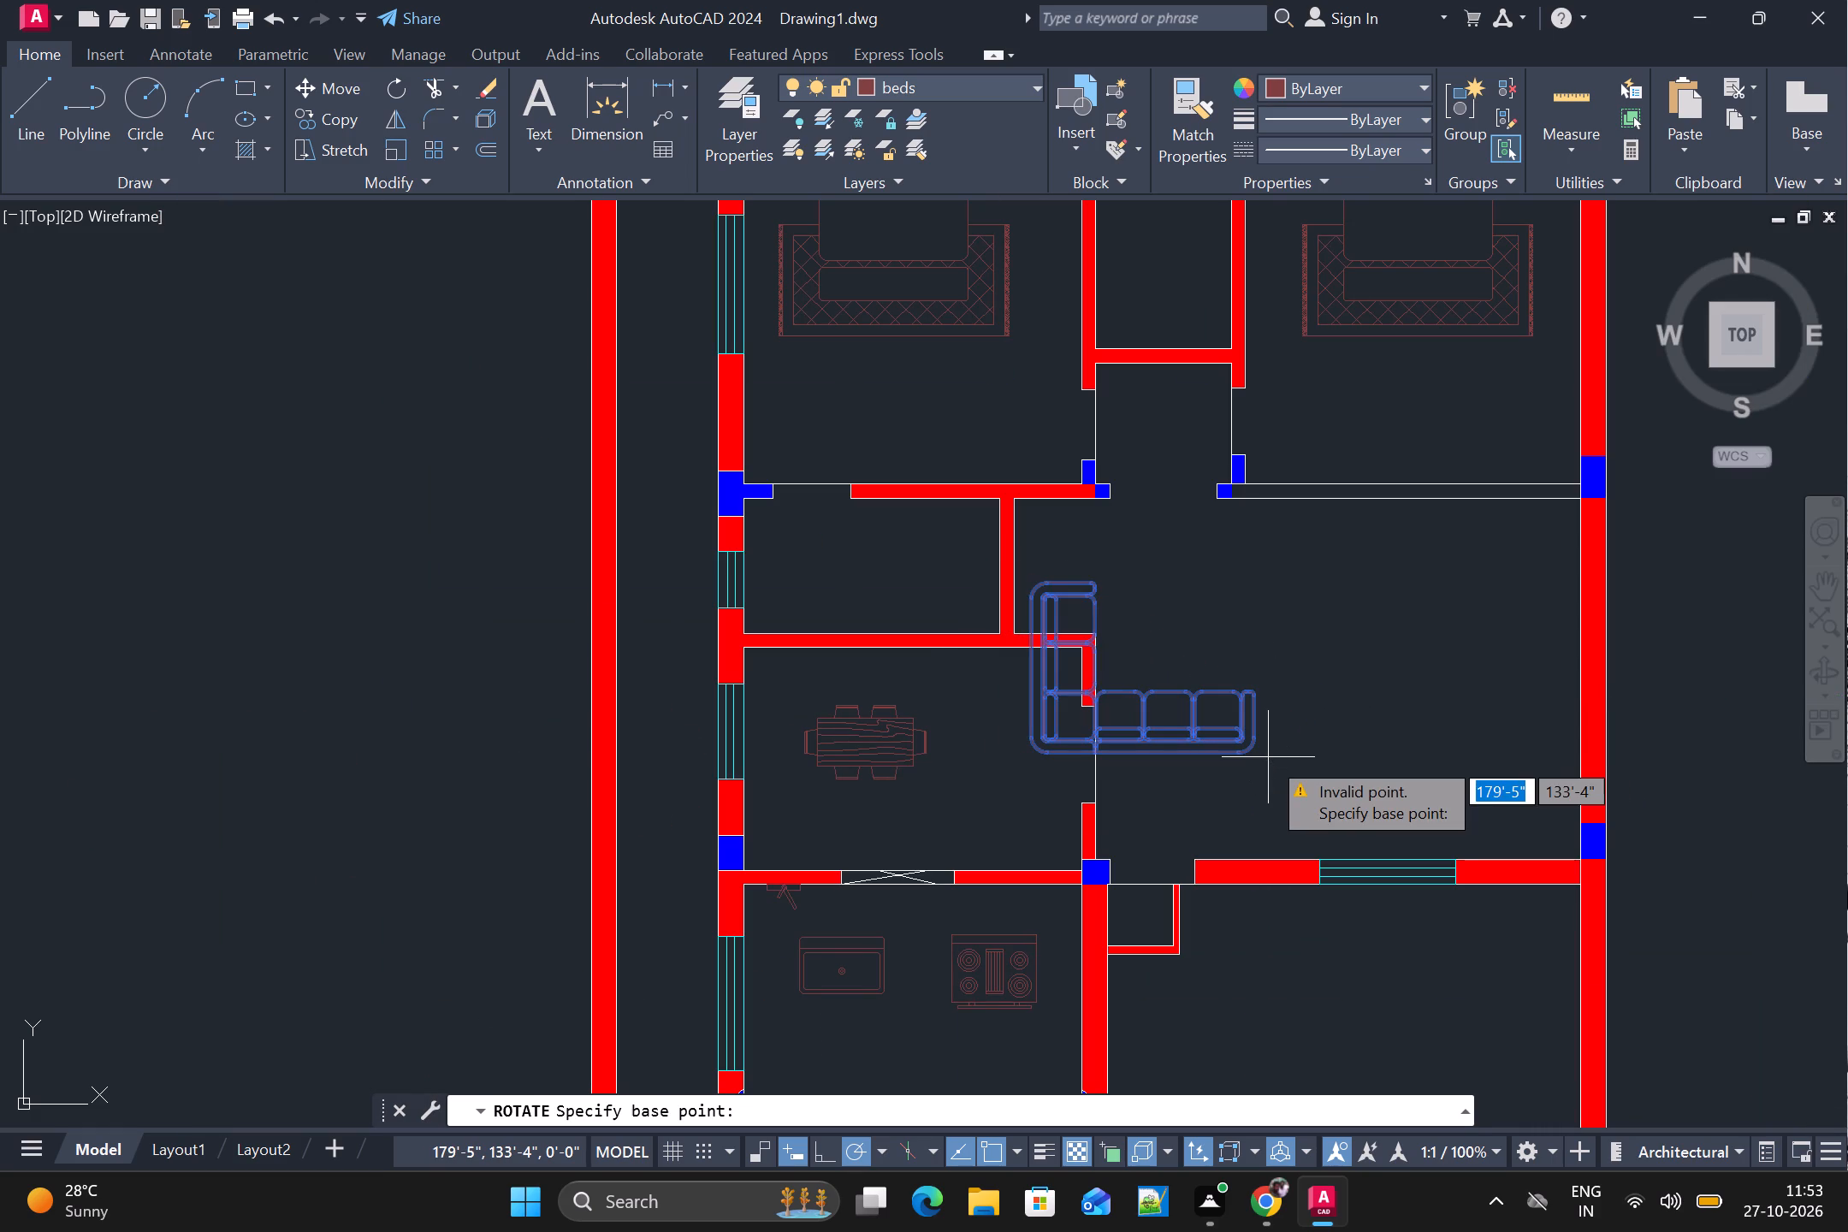
pyautogui.click(1188, 729)
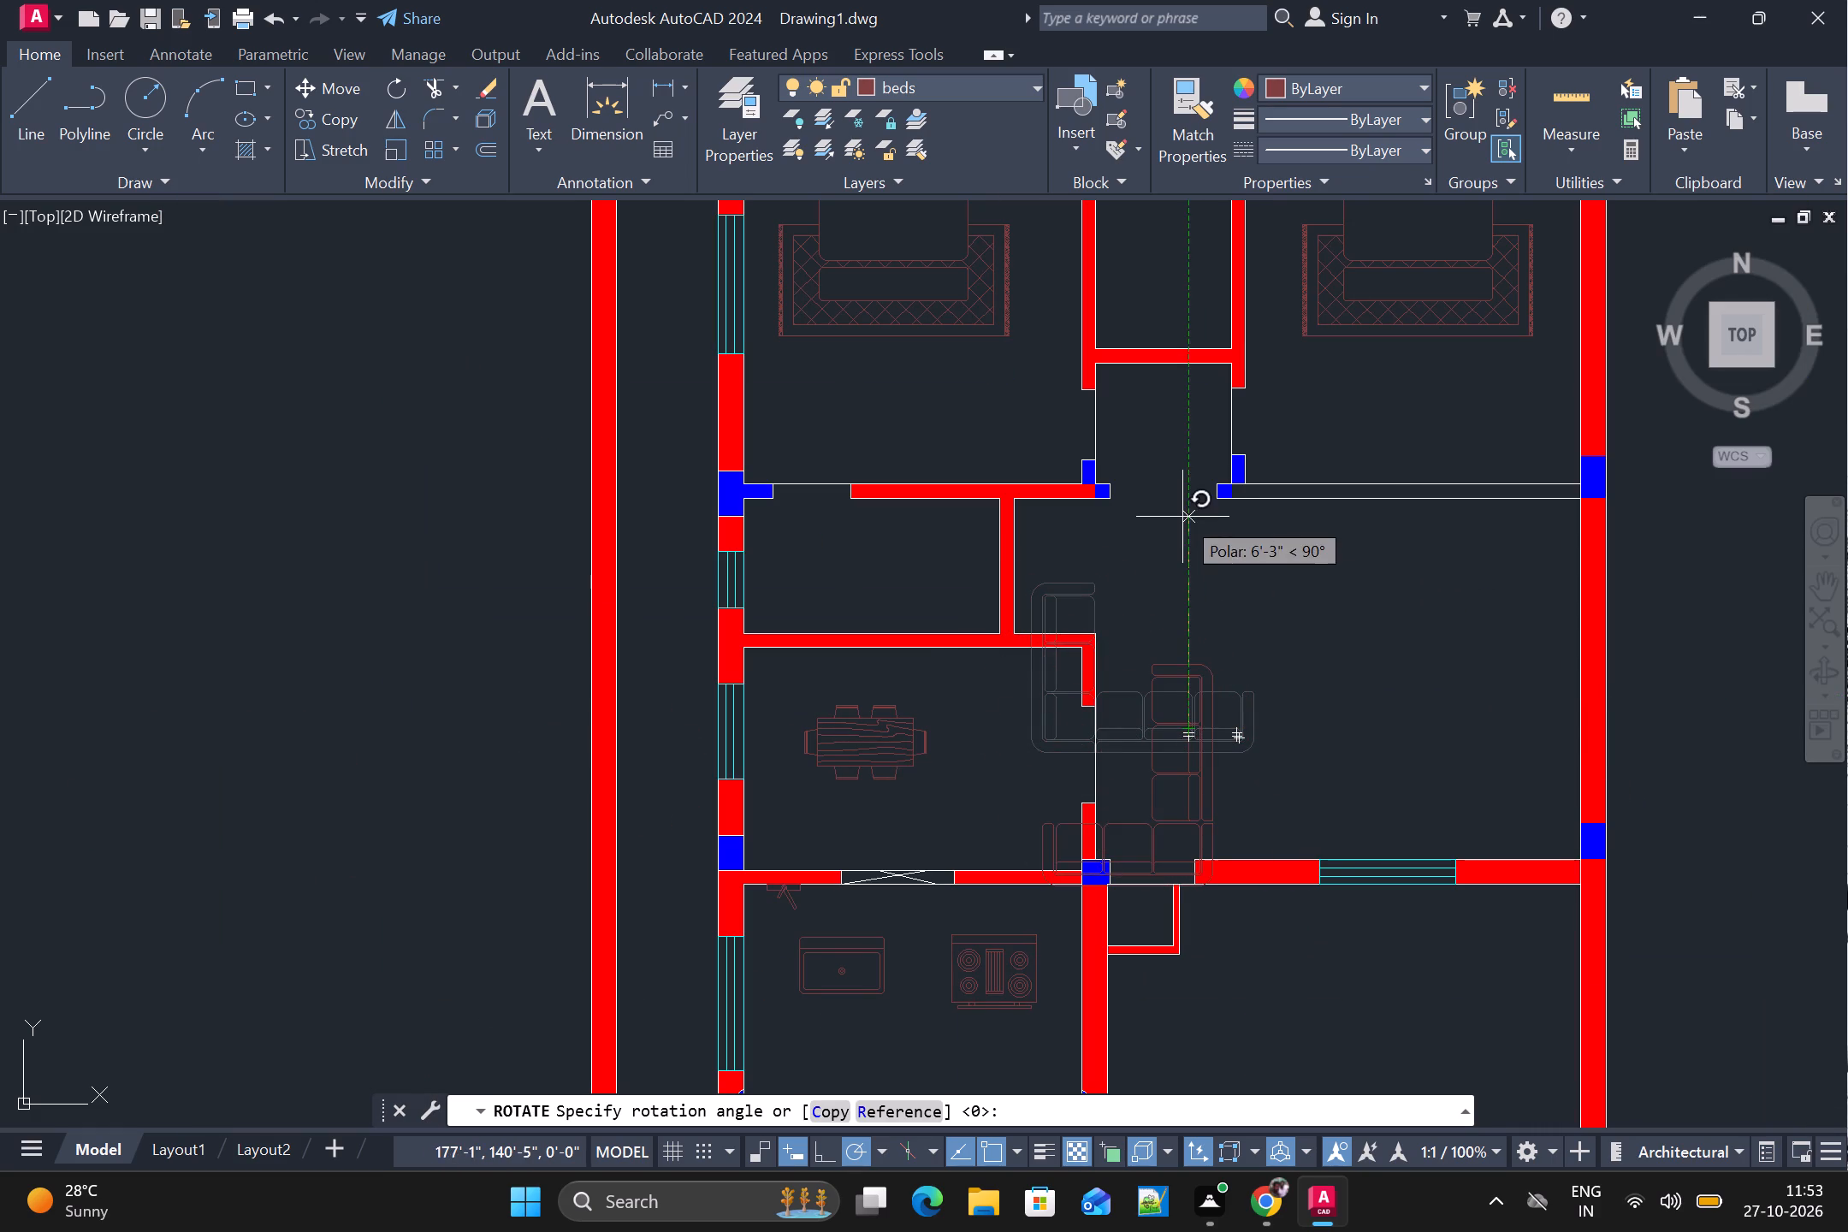
pyautogui.click(1182, 500)
# Move the rotated sofa about 11'-0" east so its back sits against the east wall in the hall's southeast corner.
pyautogui.click(1217, 753)
pyautogui.click(1215, 755)
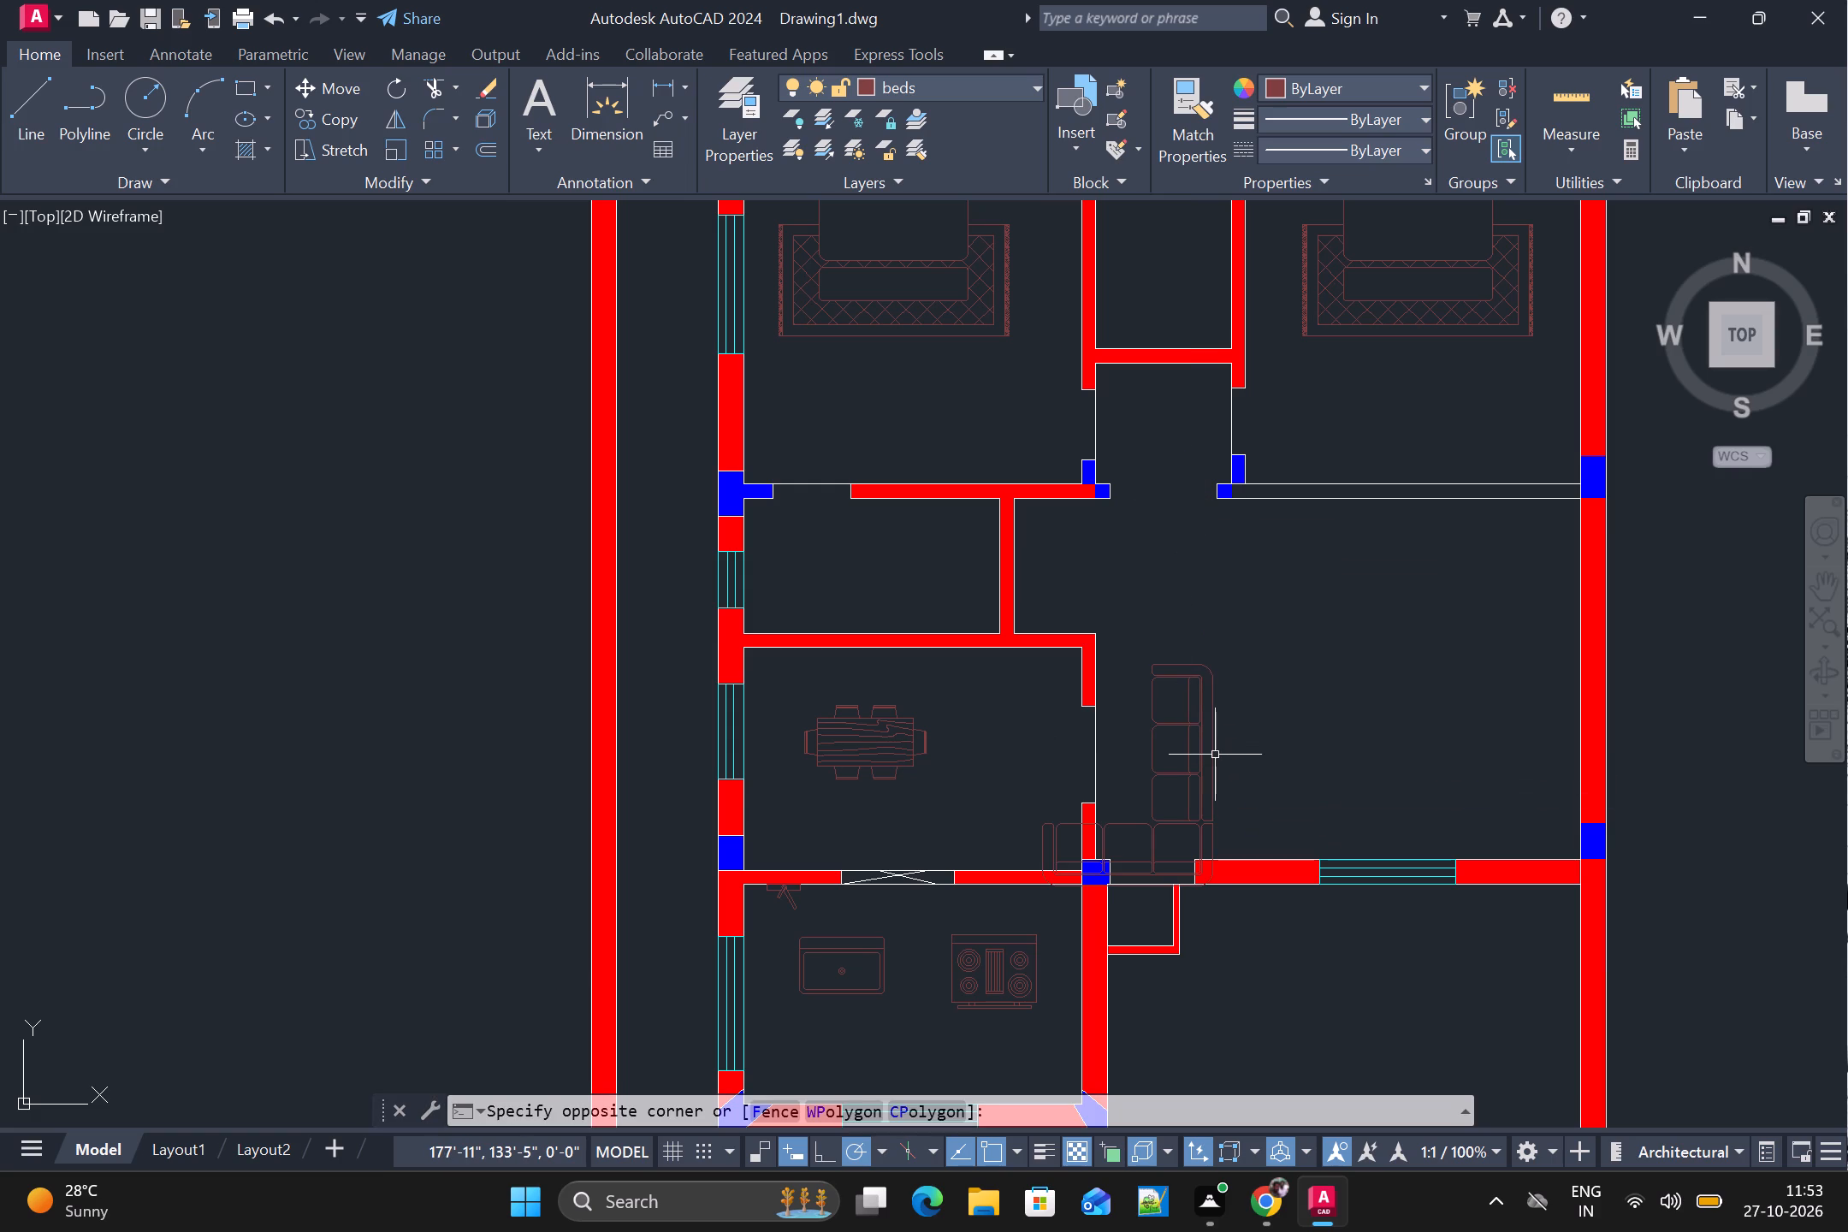
pyautogui.click(1215, 755)
pyautogui.write('m')
pyautogui.press('space')
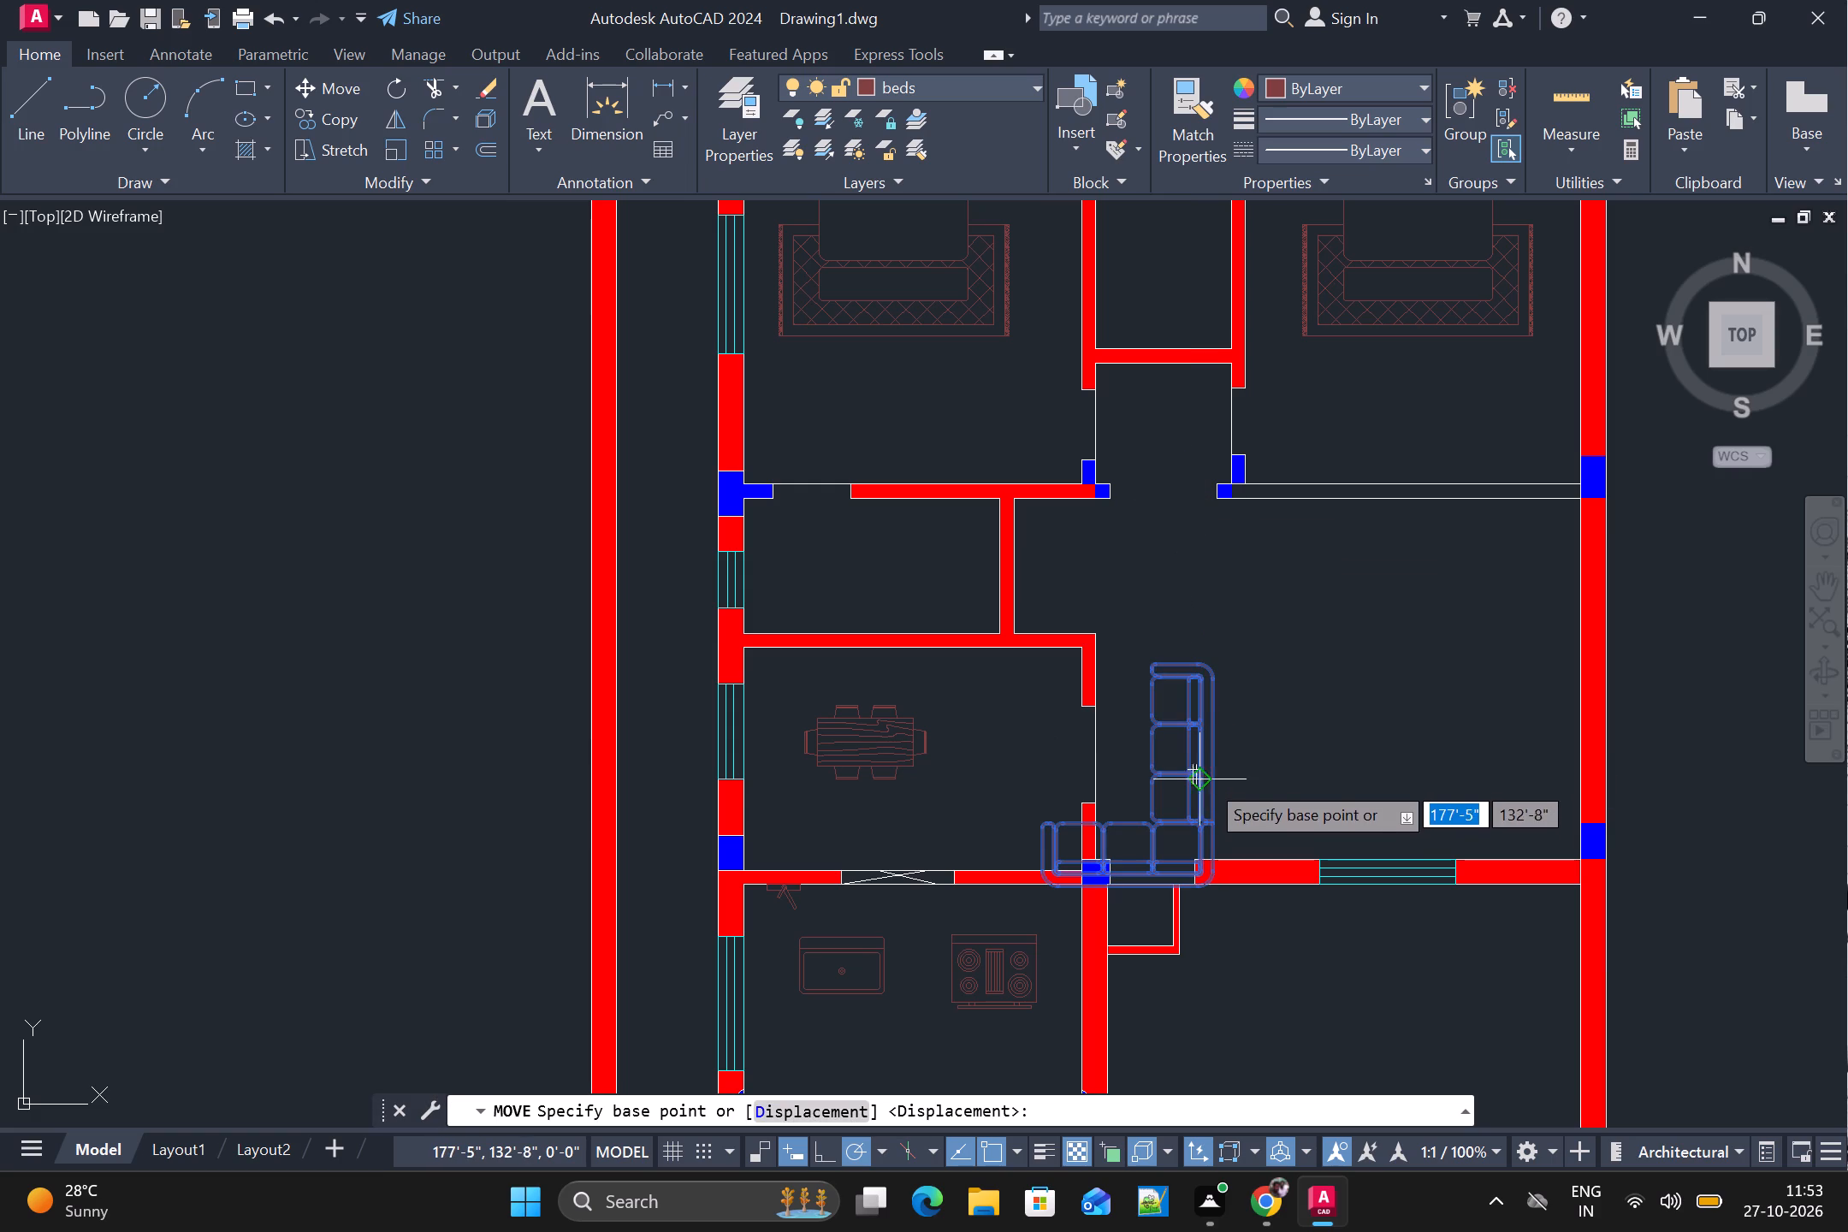
pyautogui.click(1213, 822)
pyautogui.scroll(1, 1562, 769)
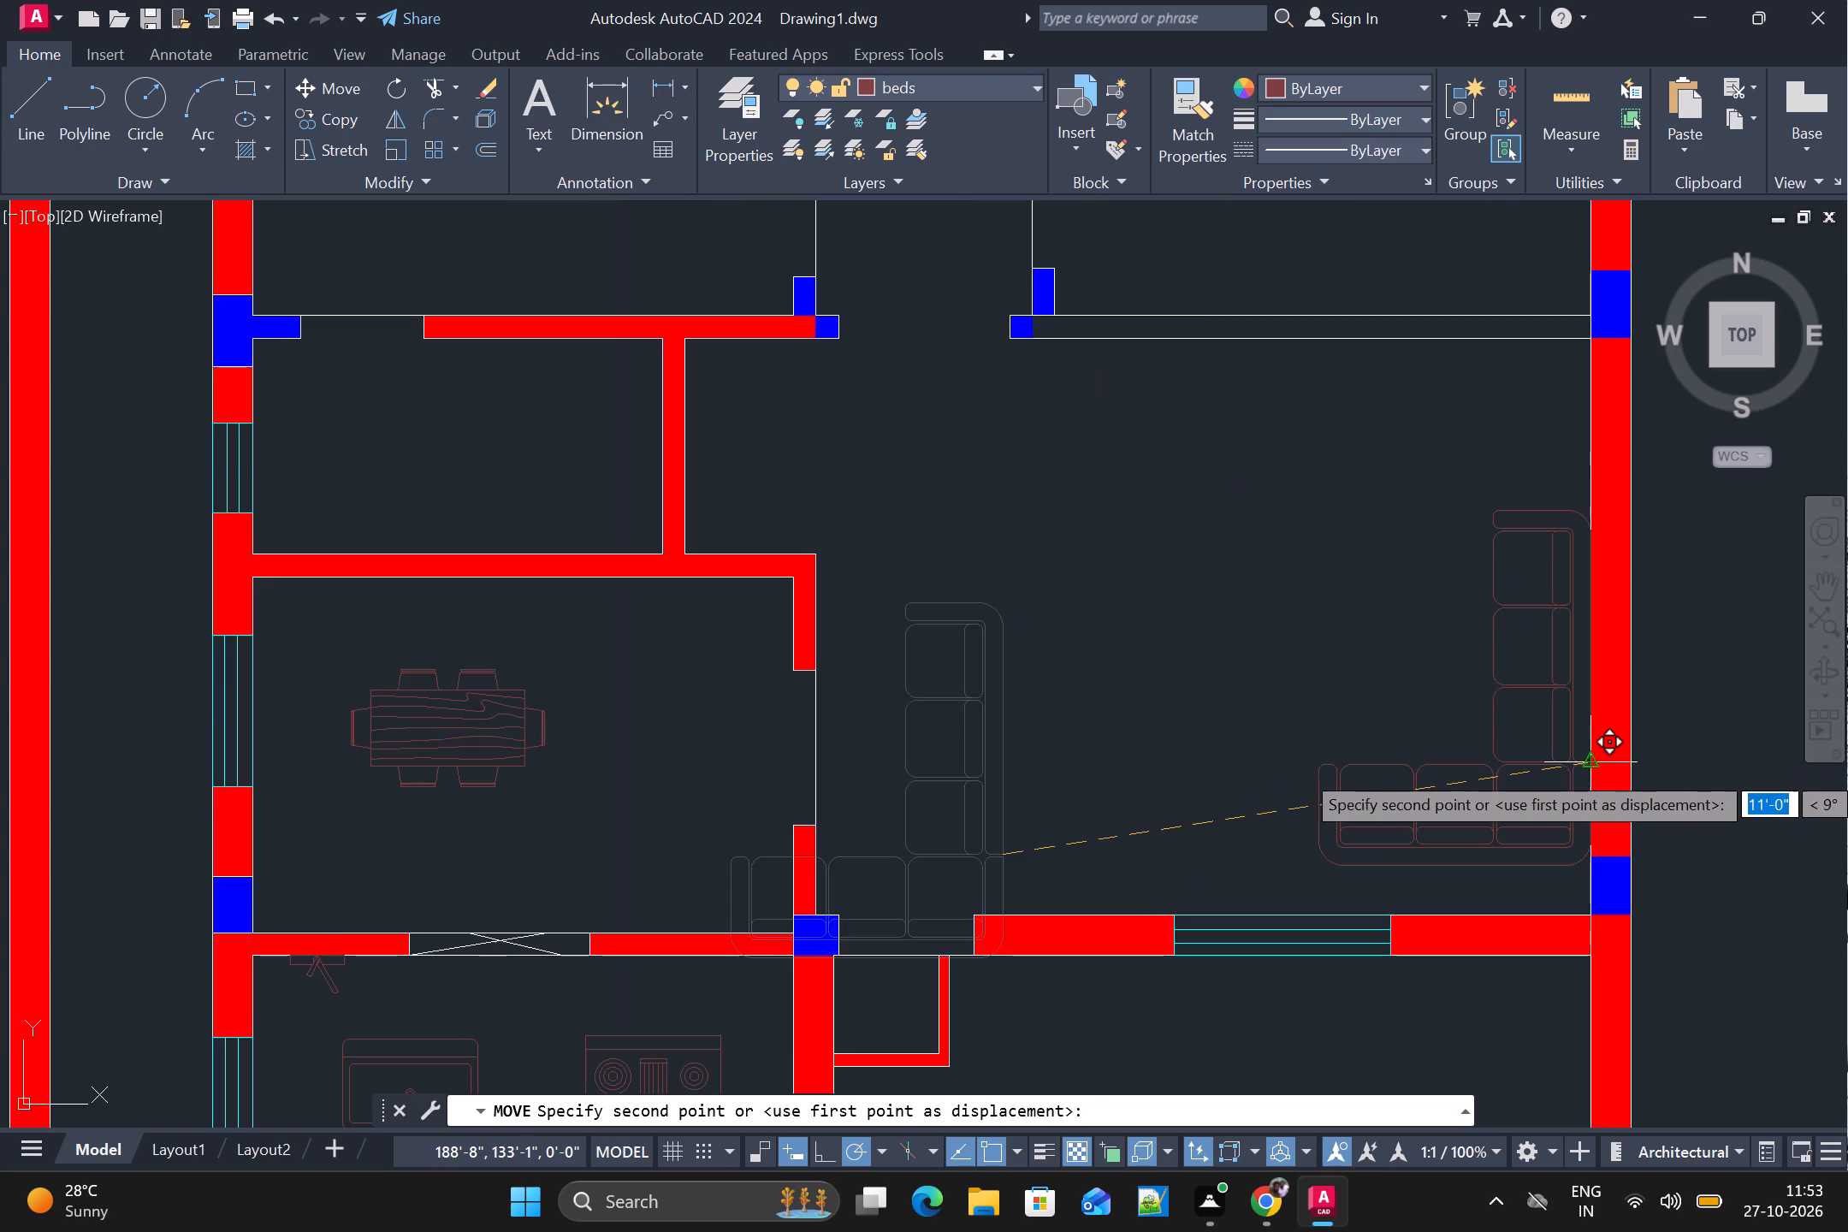
pyautogui.click(1584, 770)
pyautogui.scroll(-2, 1584, 803)
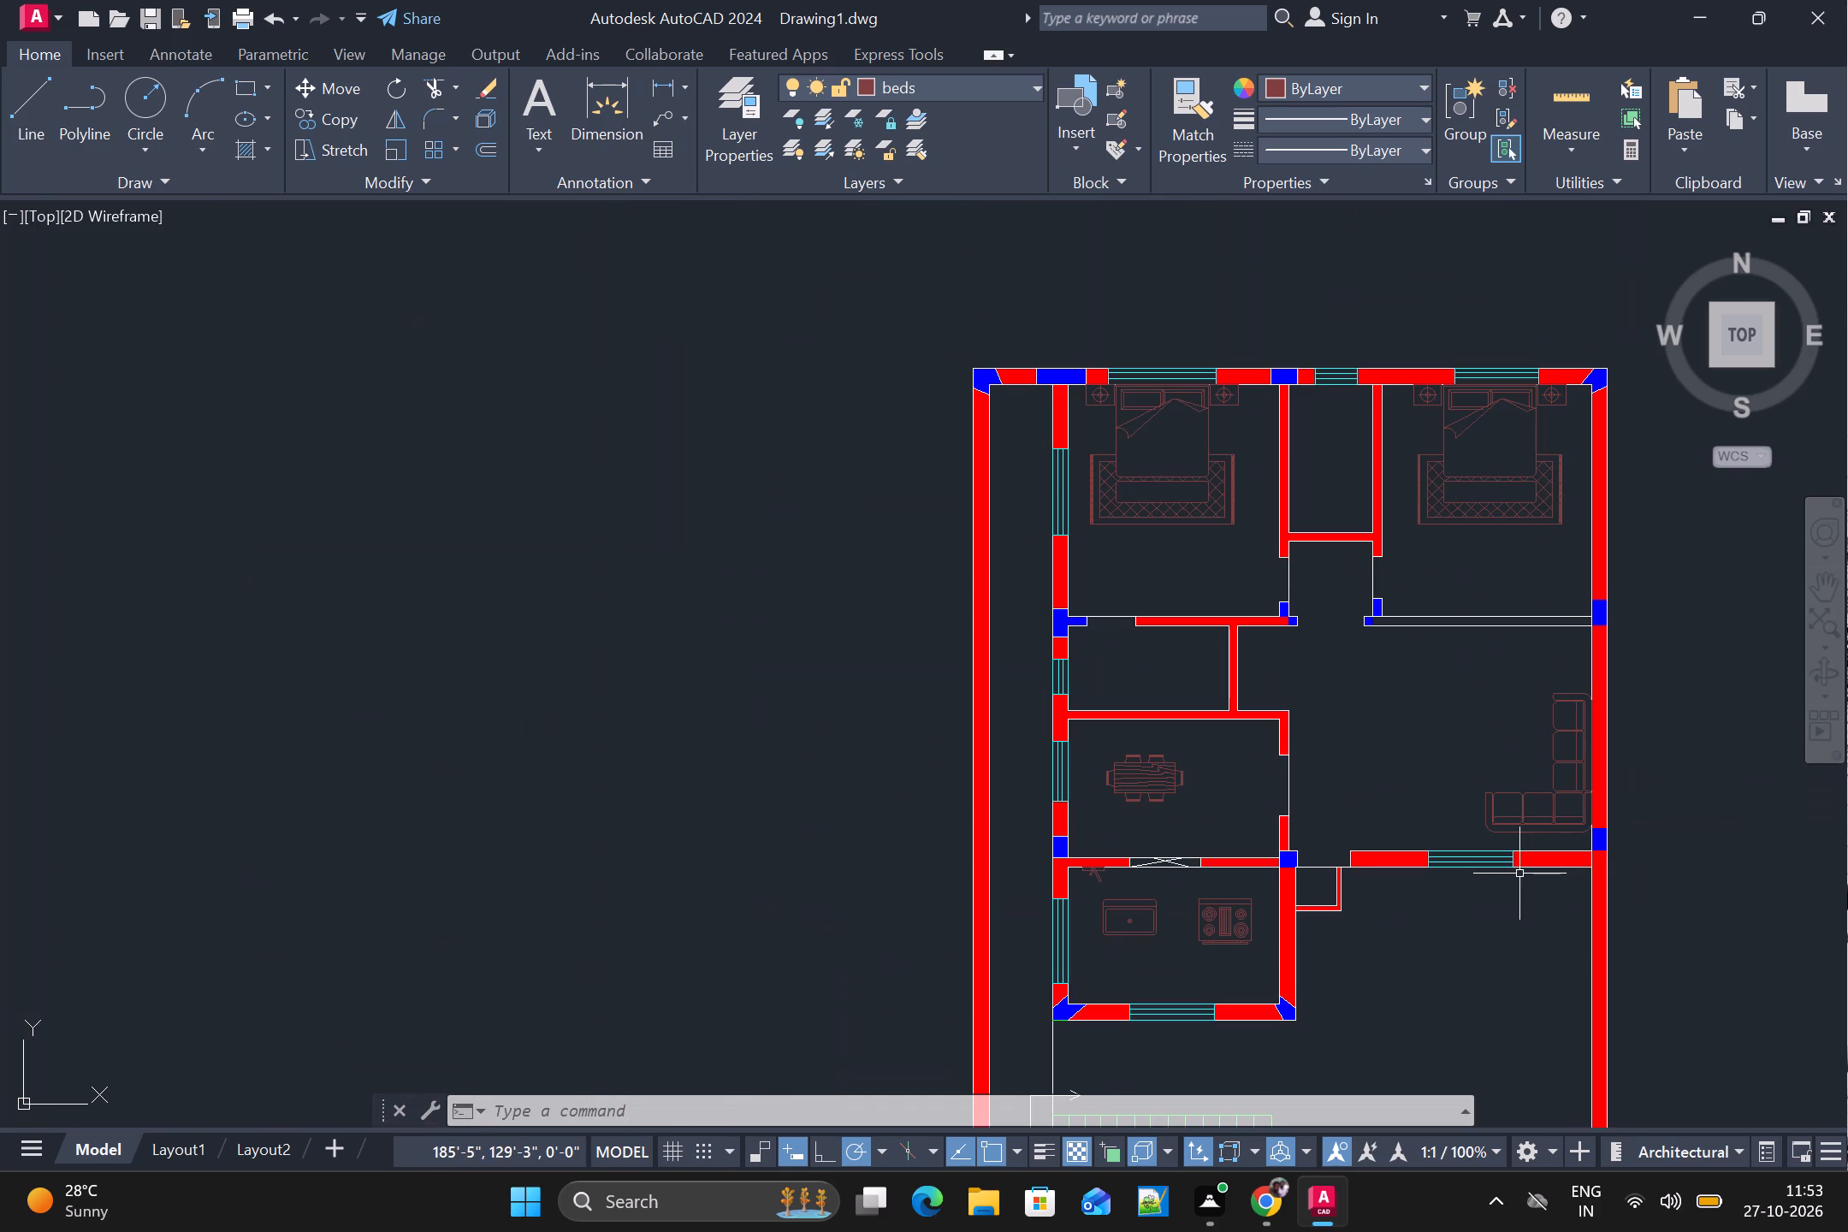
# Draw two overlapping rectangles northwest of the sofa's corner as a coffee table, about 2' and 1'-7" square.
pyautogui.write('re')
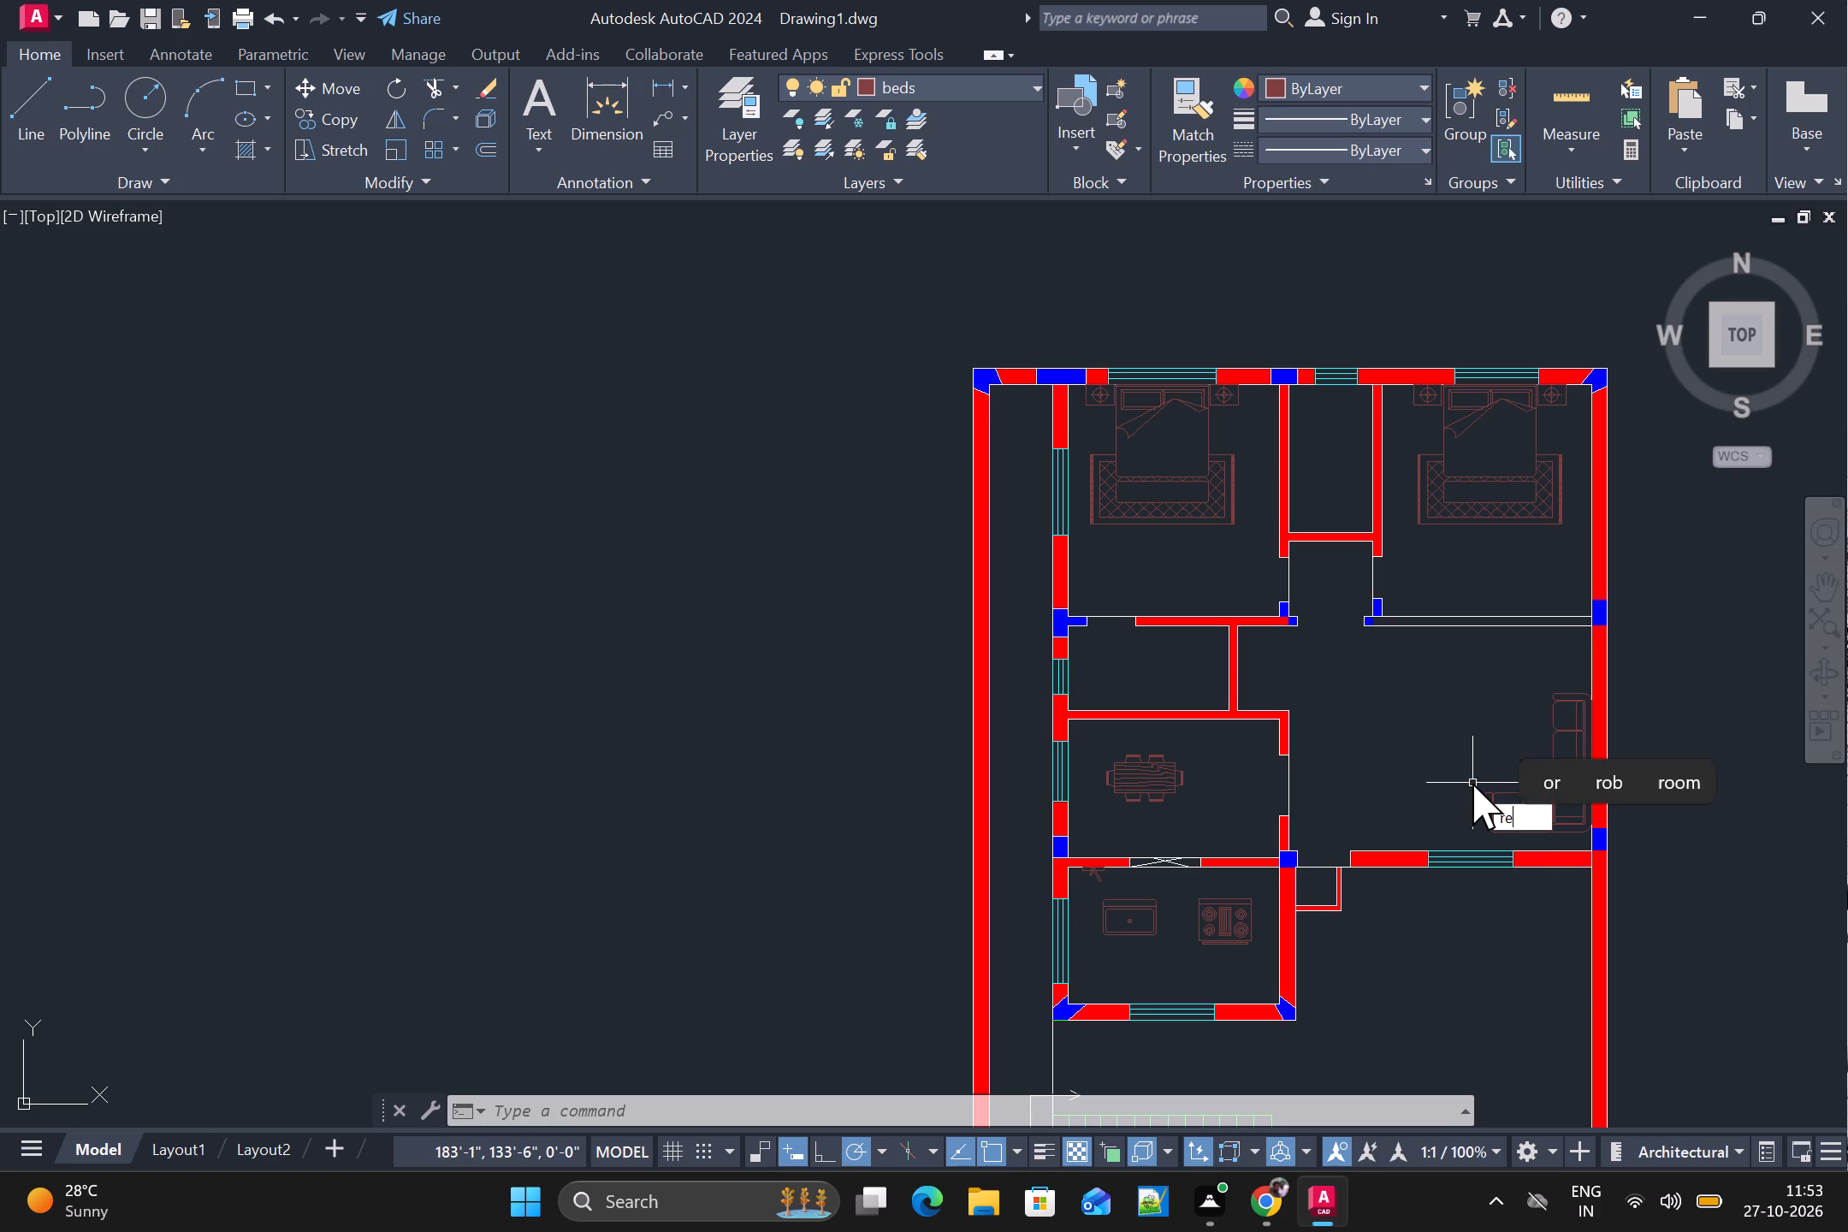
pyautogui.press('c')
pyautogui.press('space')
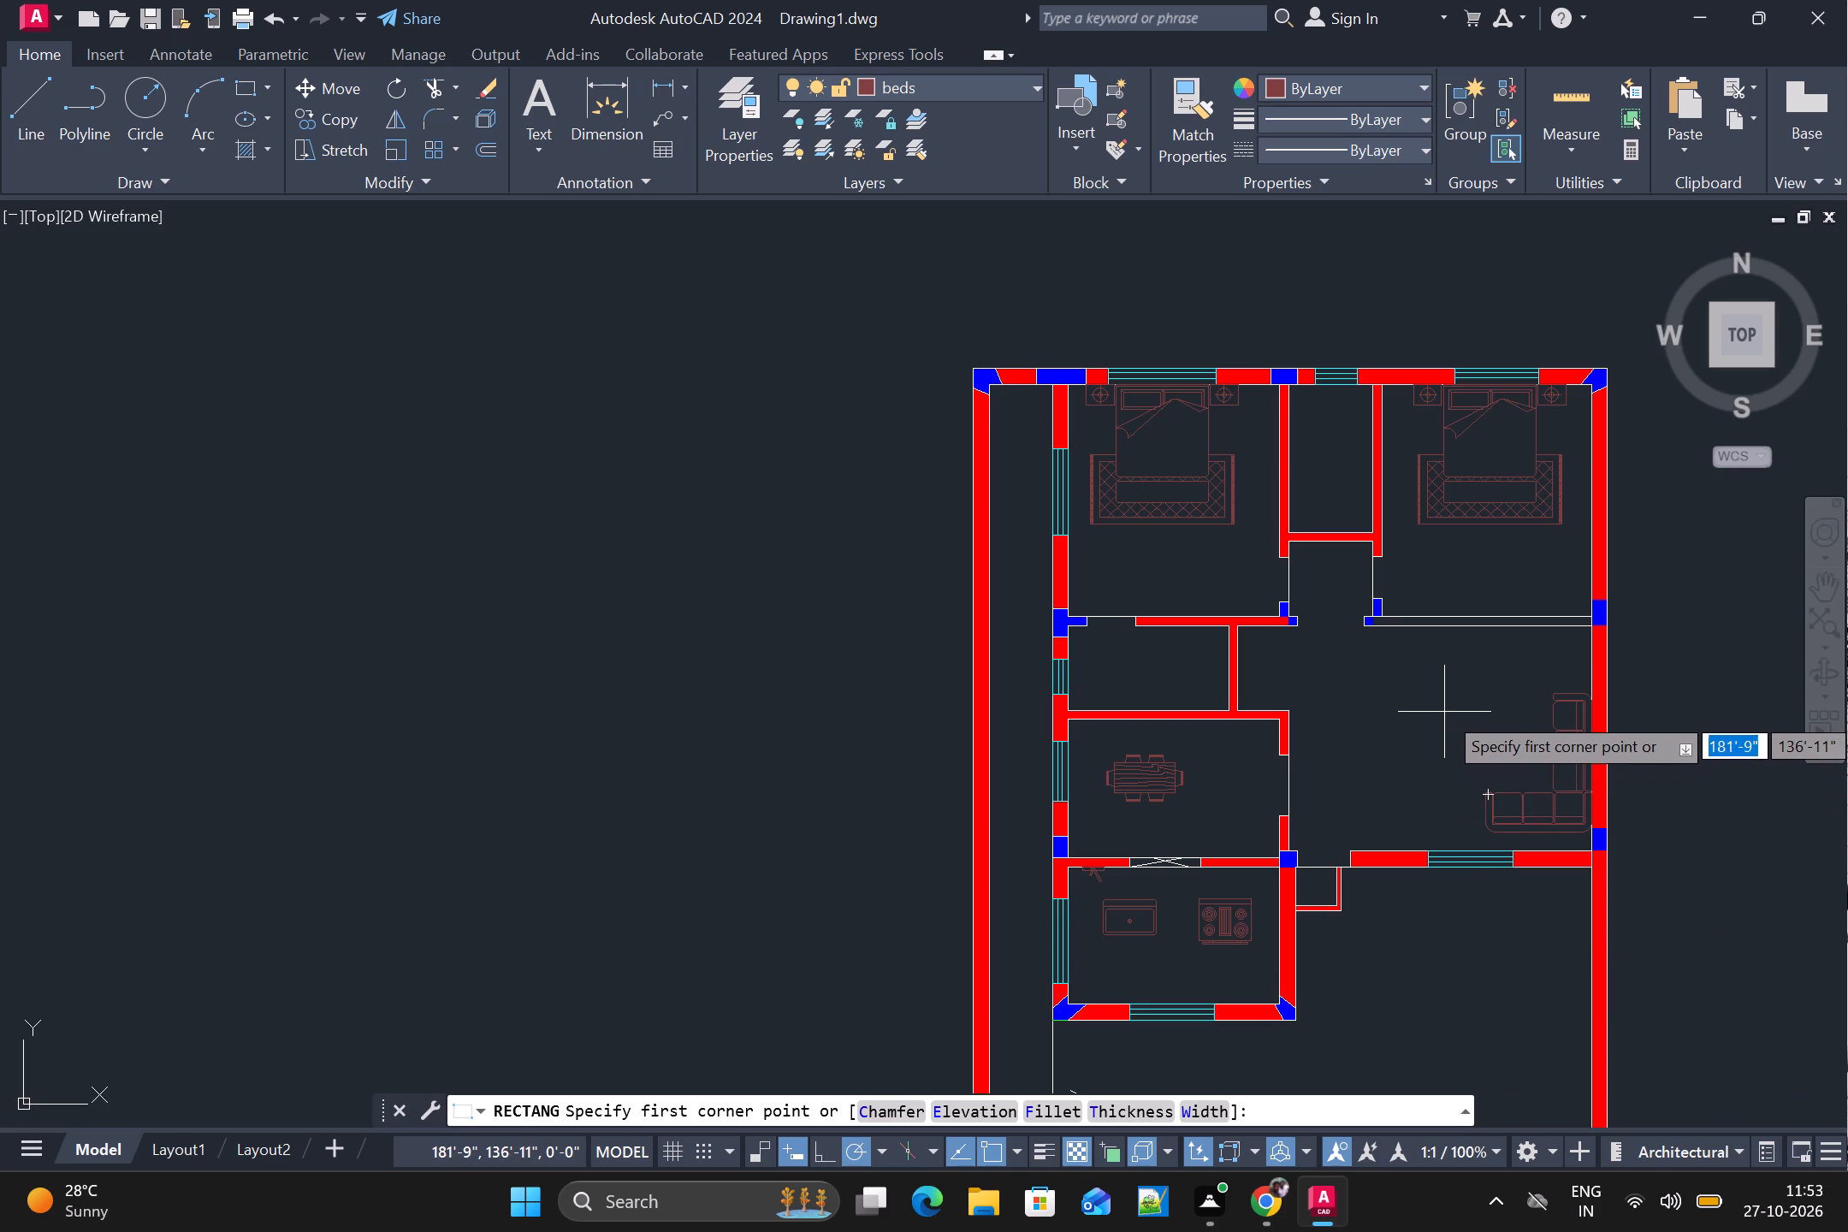
pyautogui.scroll(2, 1444, 713)
pyautogui.click(1519, 721)
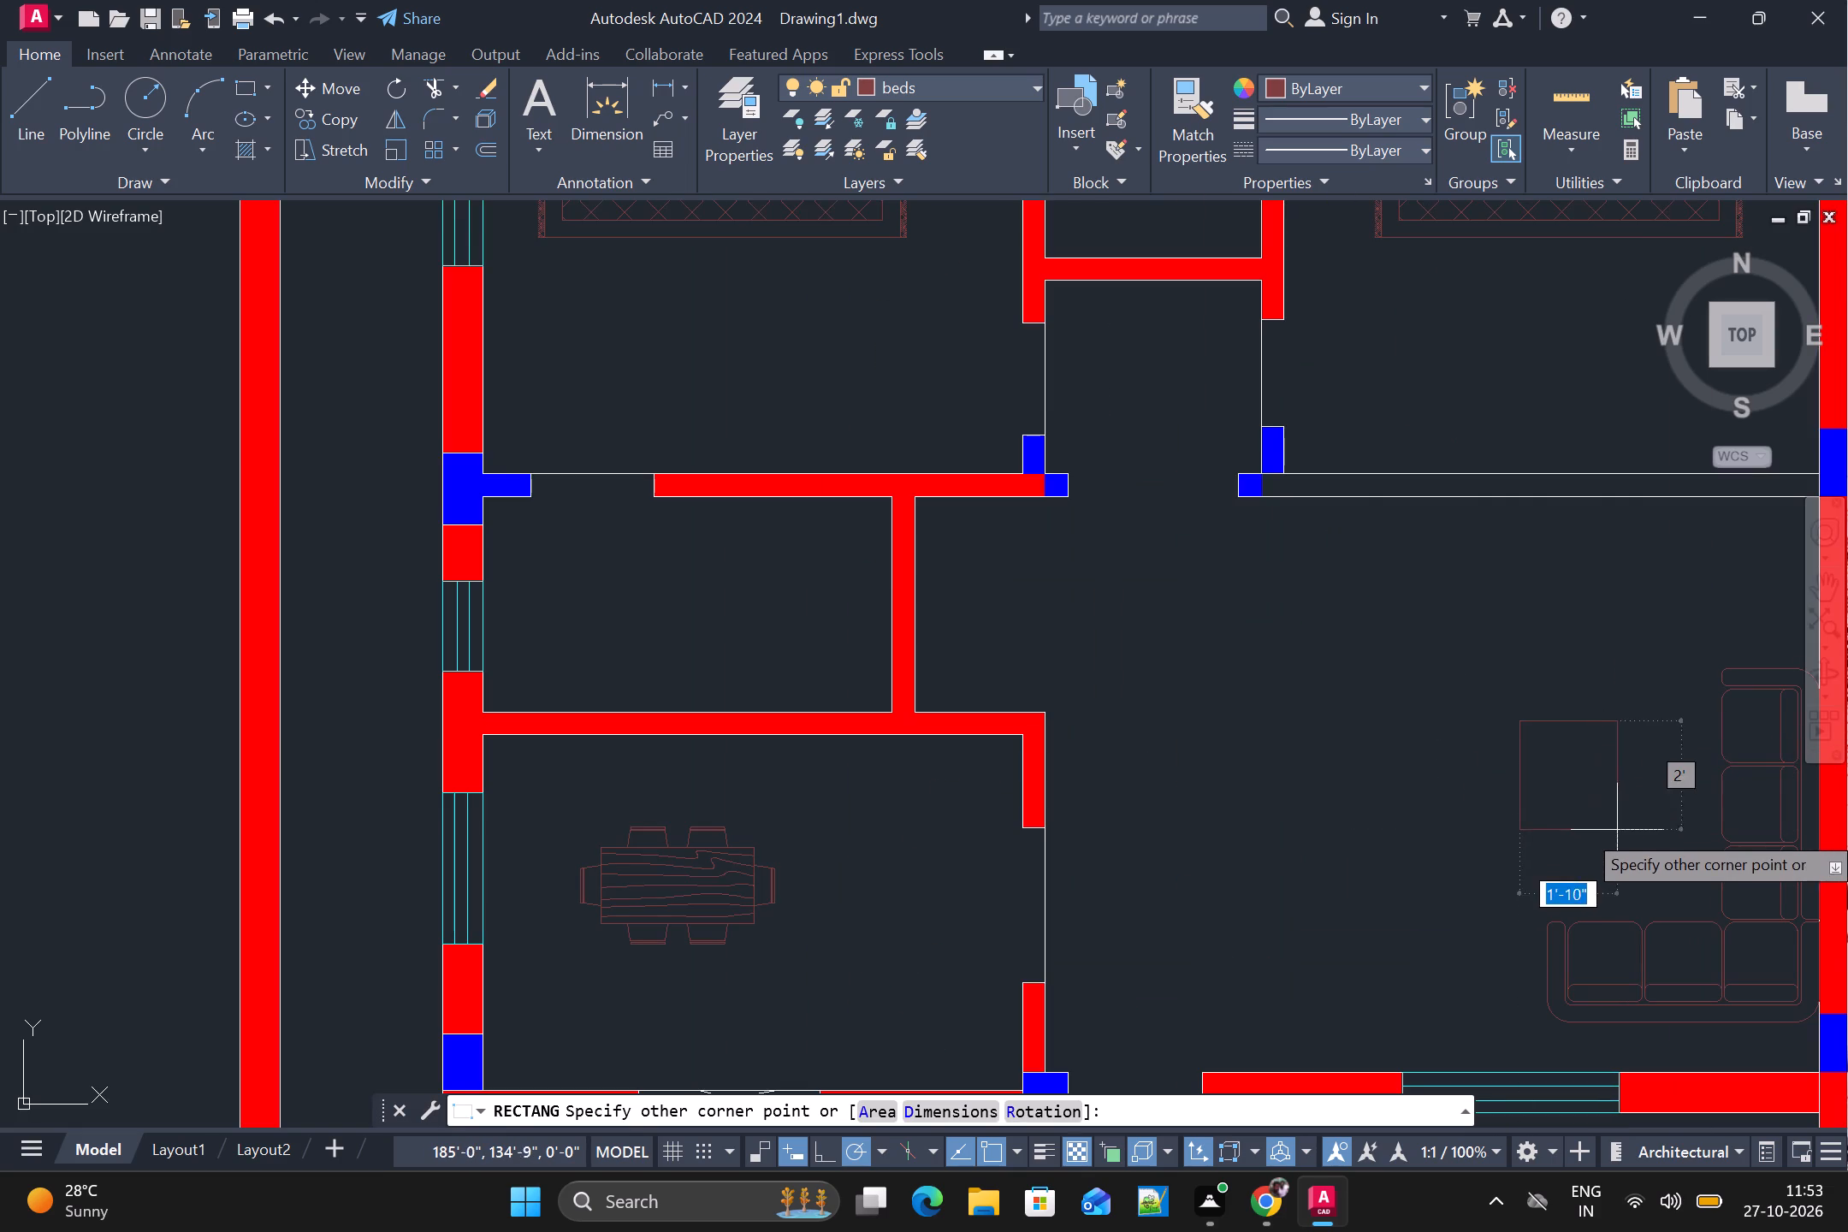
pyautogui.click(1635, 824)
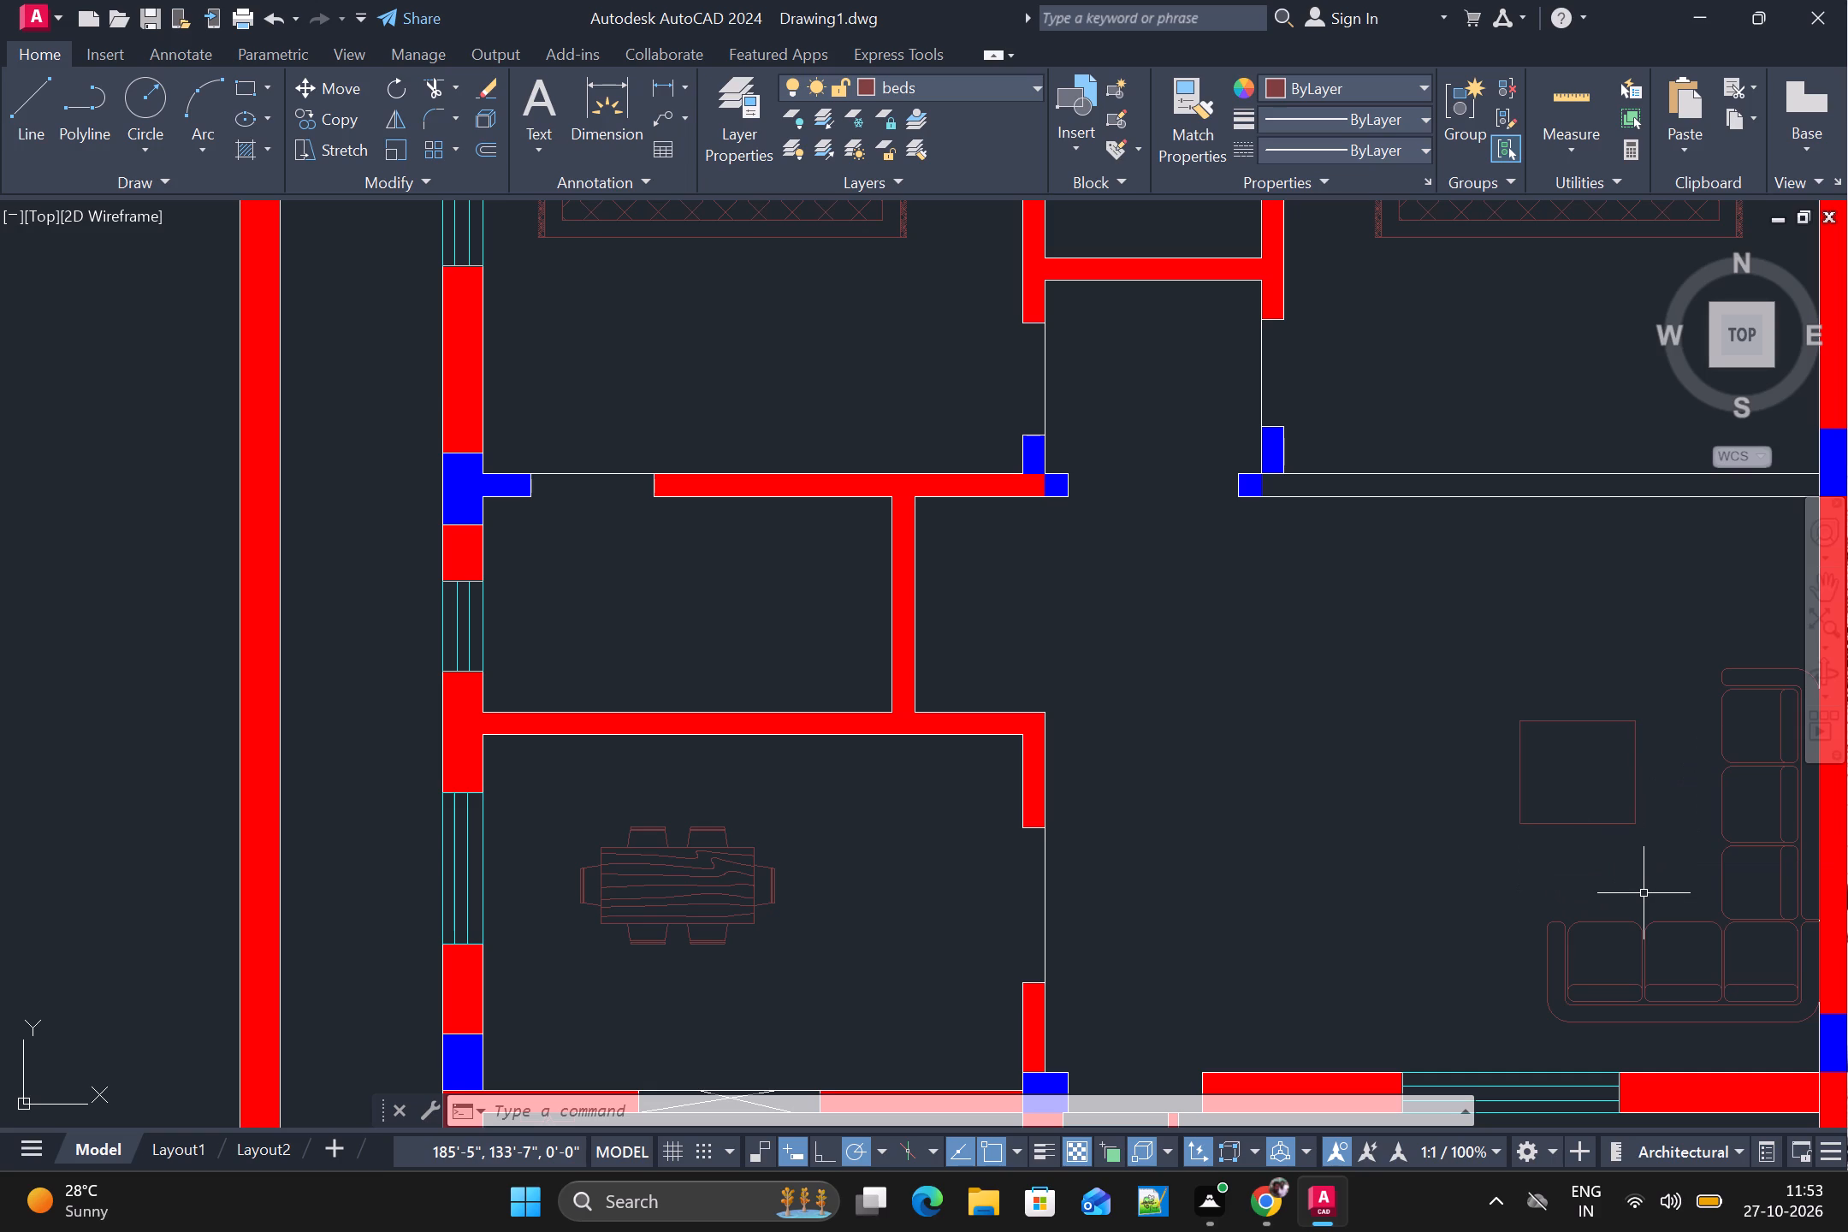
pyautogui.press('space')
pyautogui.click(1578, 771)
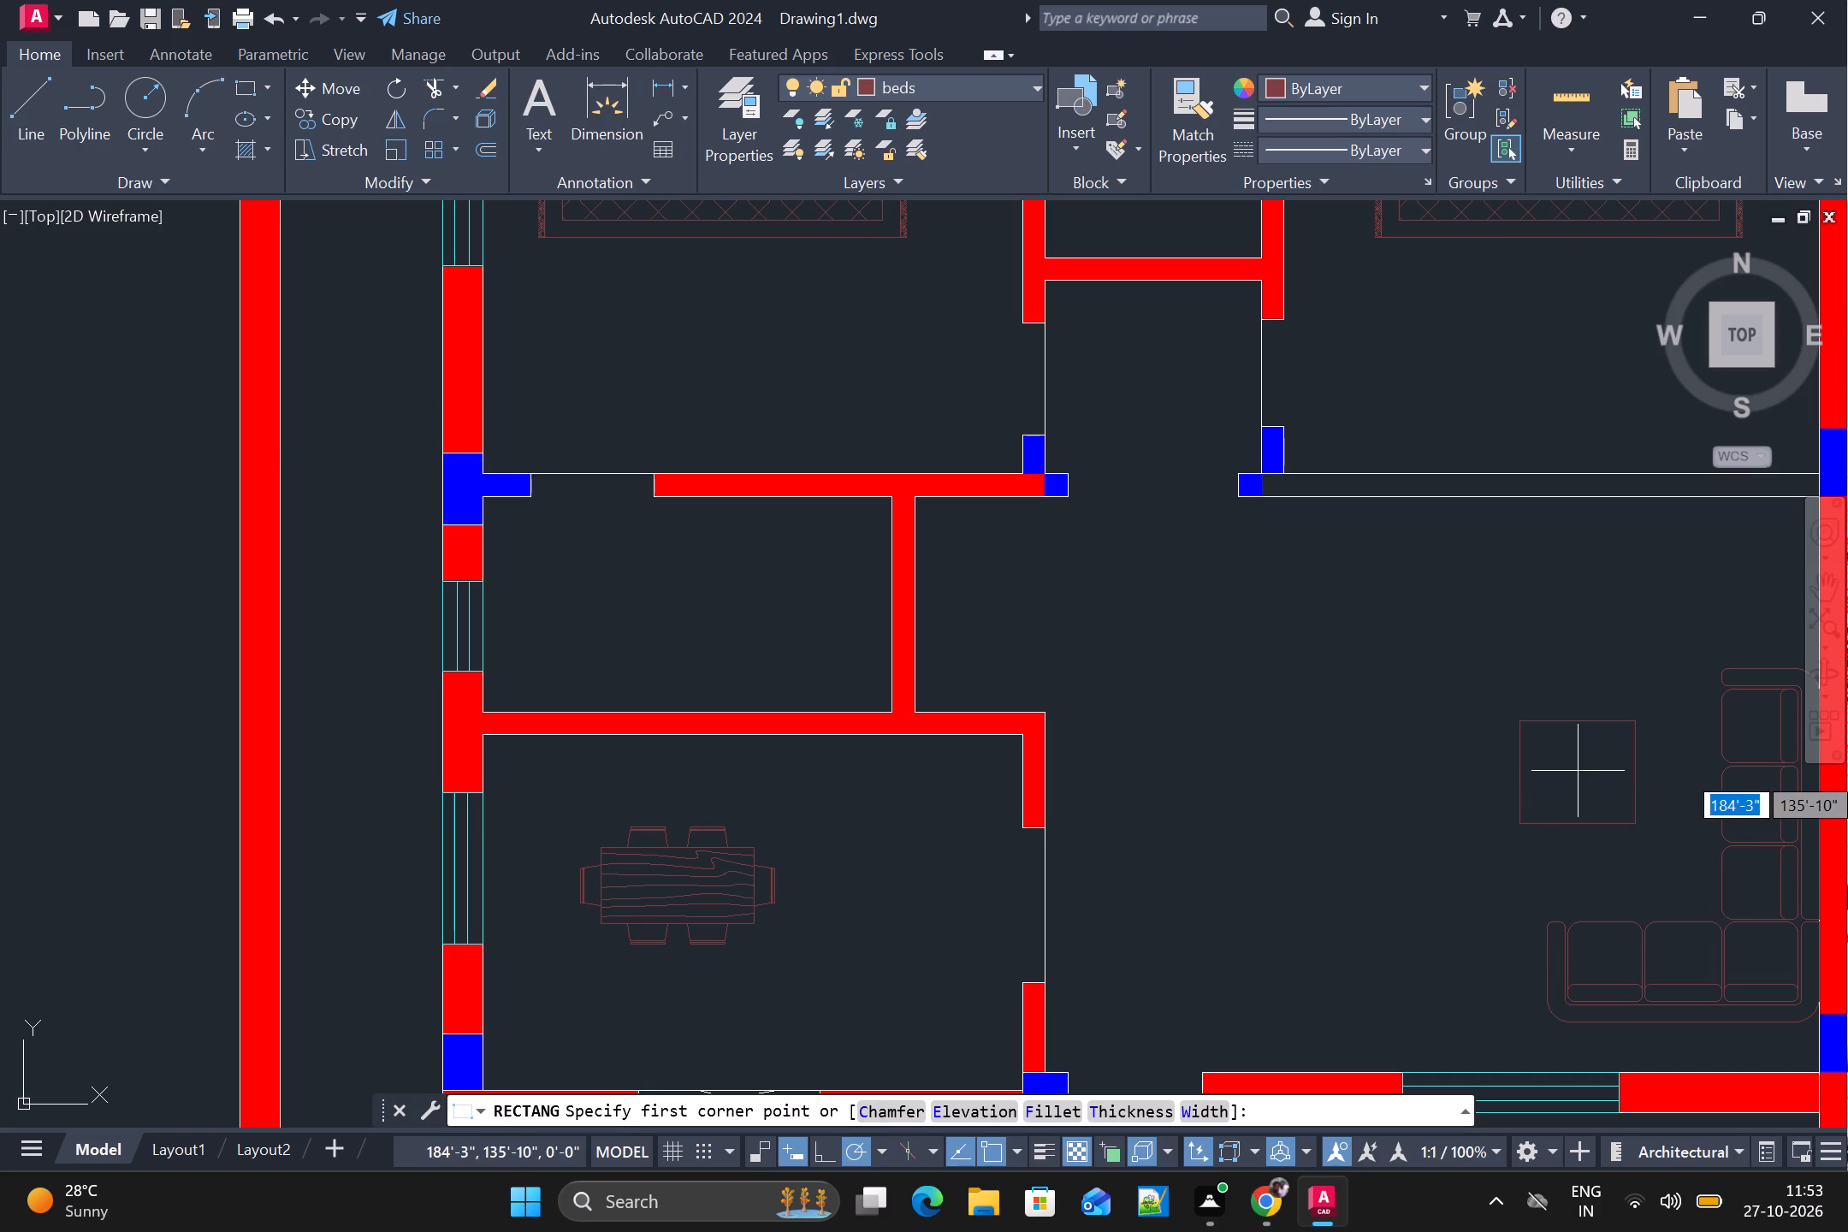
pyautogui.click(1666, 859)
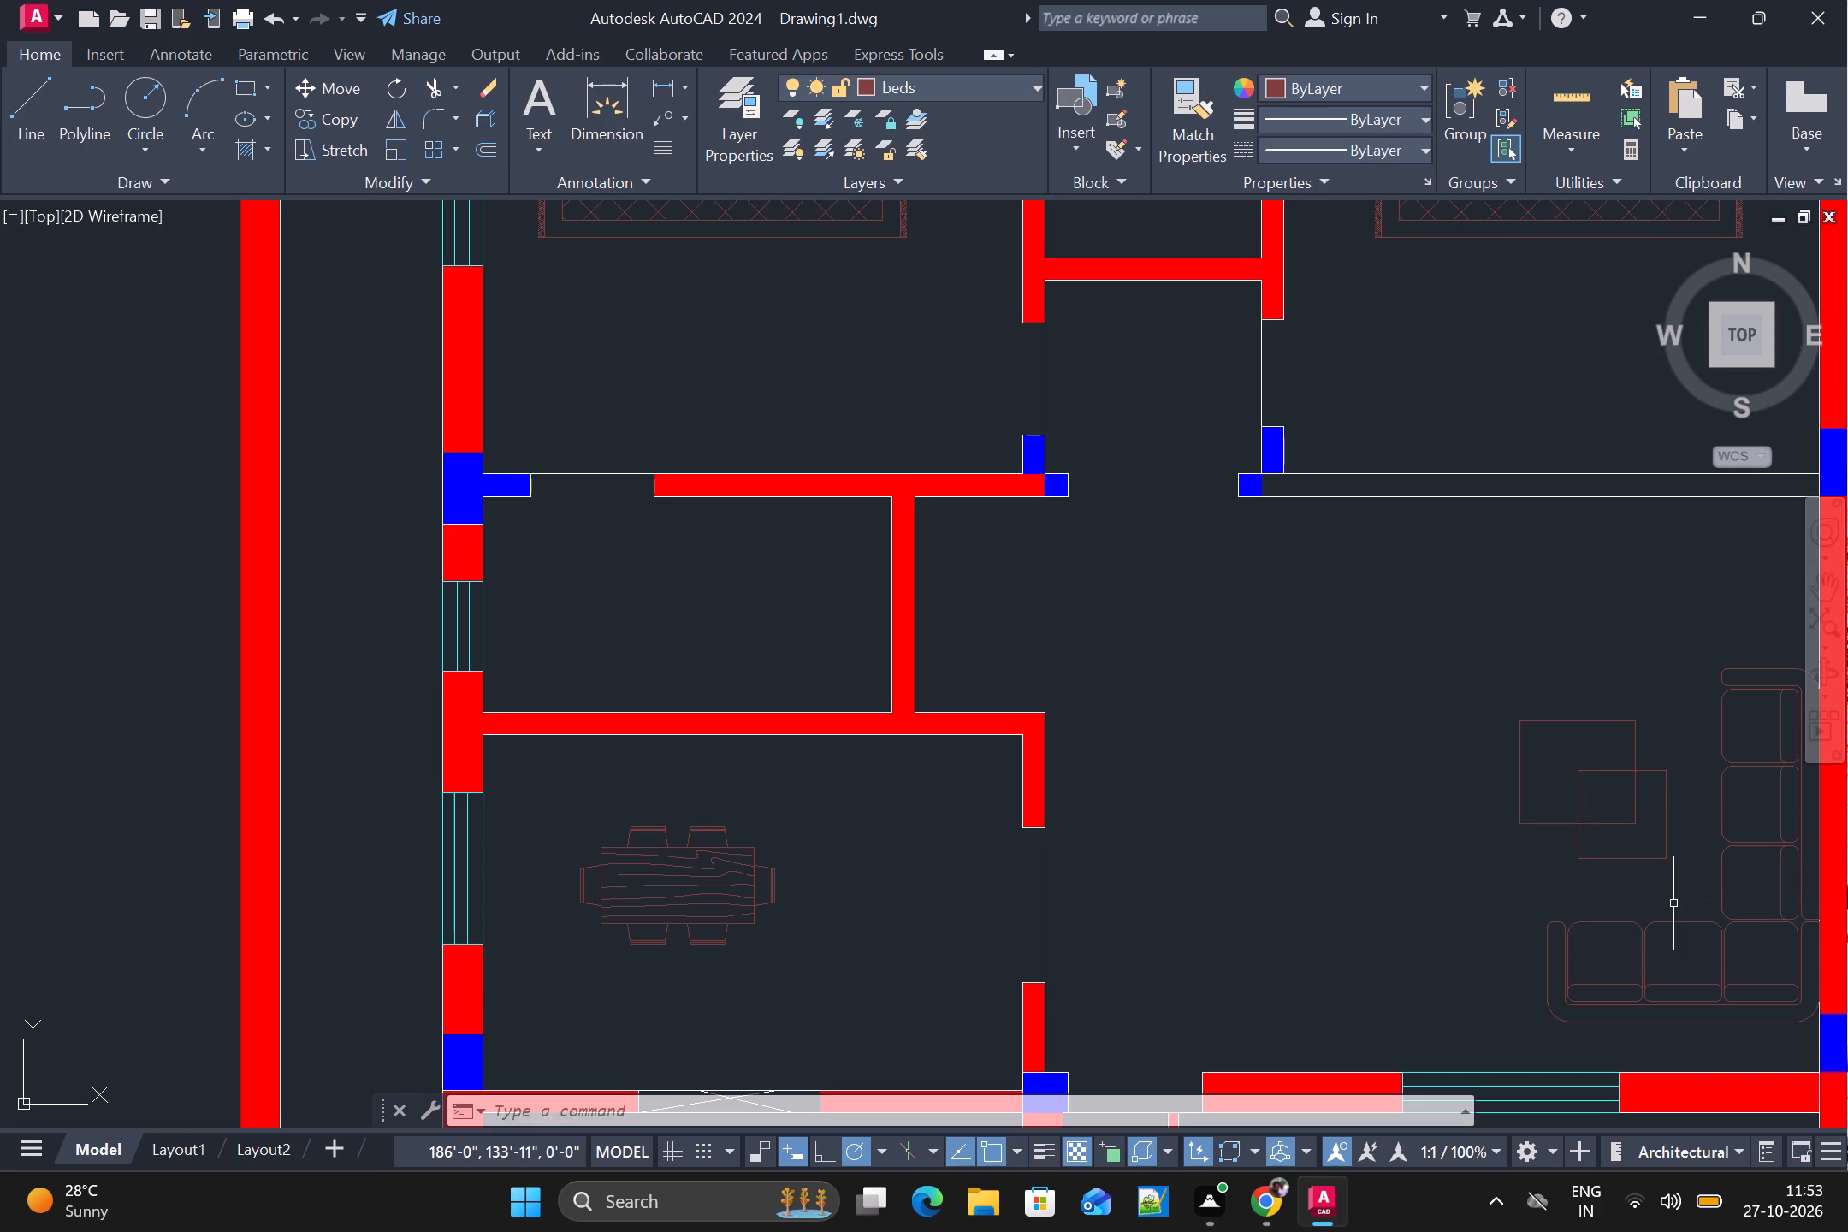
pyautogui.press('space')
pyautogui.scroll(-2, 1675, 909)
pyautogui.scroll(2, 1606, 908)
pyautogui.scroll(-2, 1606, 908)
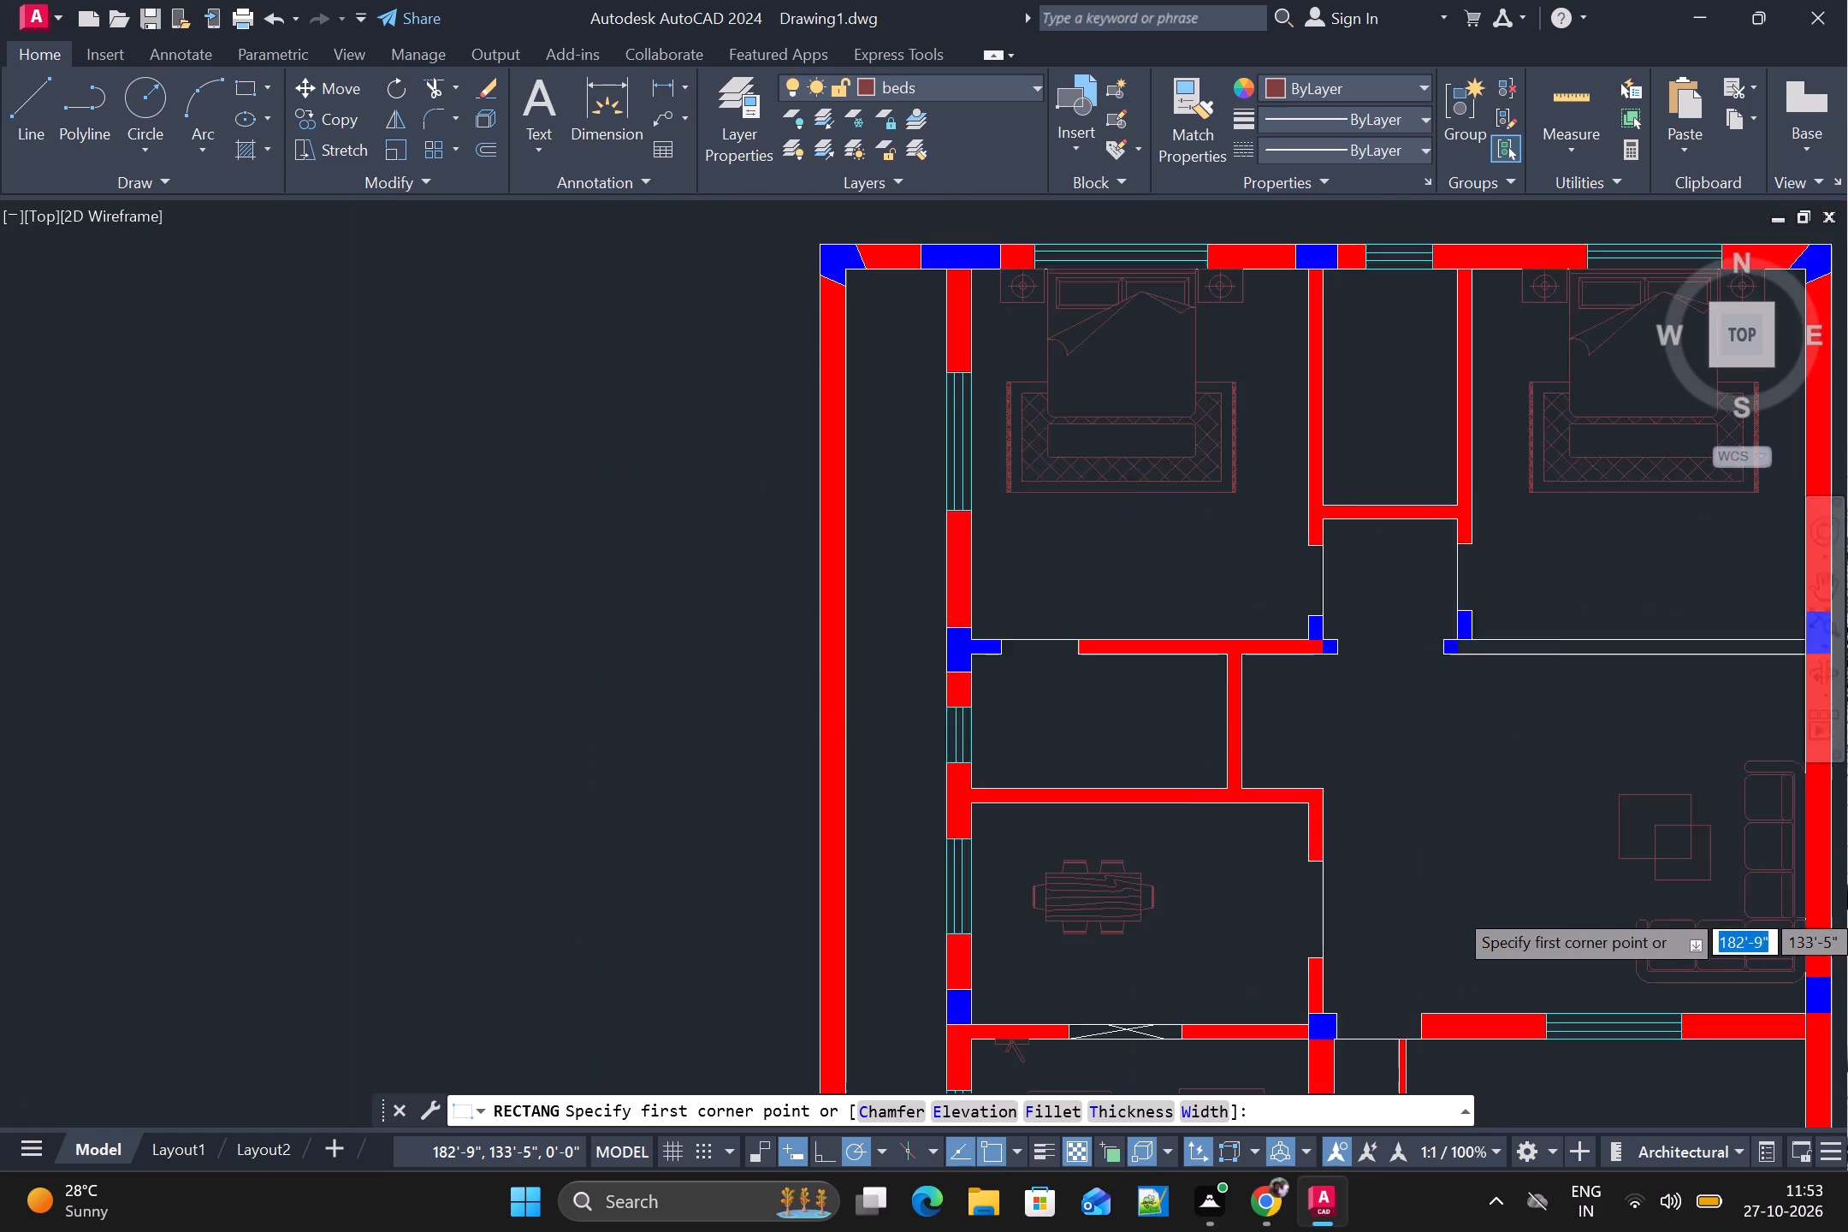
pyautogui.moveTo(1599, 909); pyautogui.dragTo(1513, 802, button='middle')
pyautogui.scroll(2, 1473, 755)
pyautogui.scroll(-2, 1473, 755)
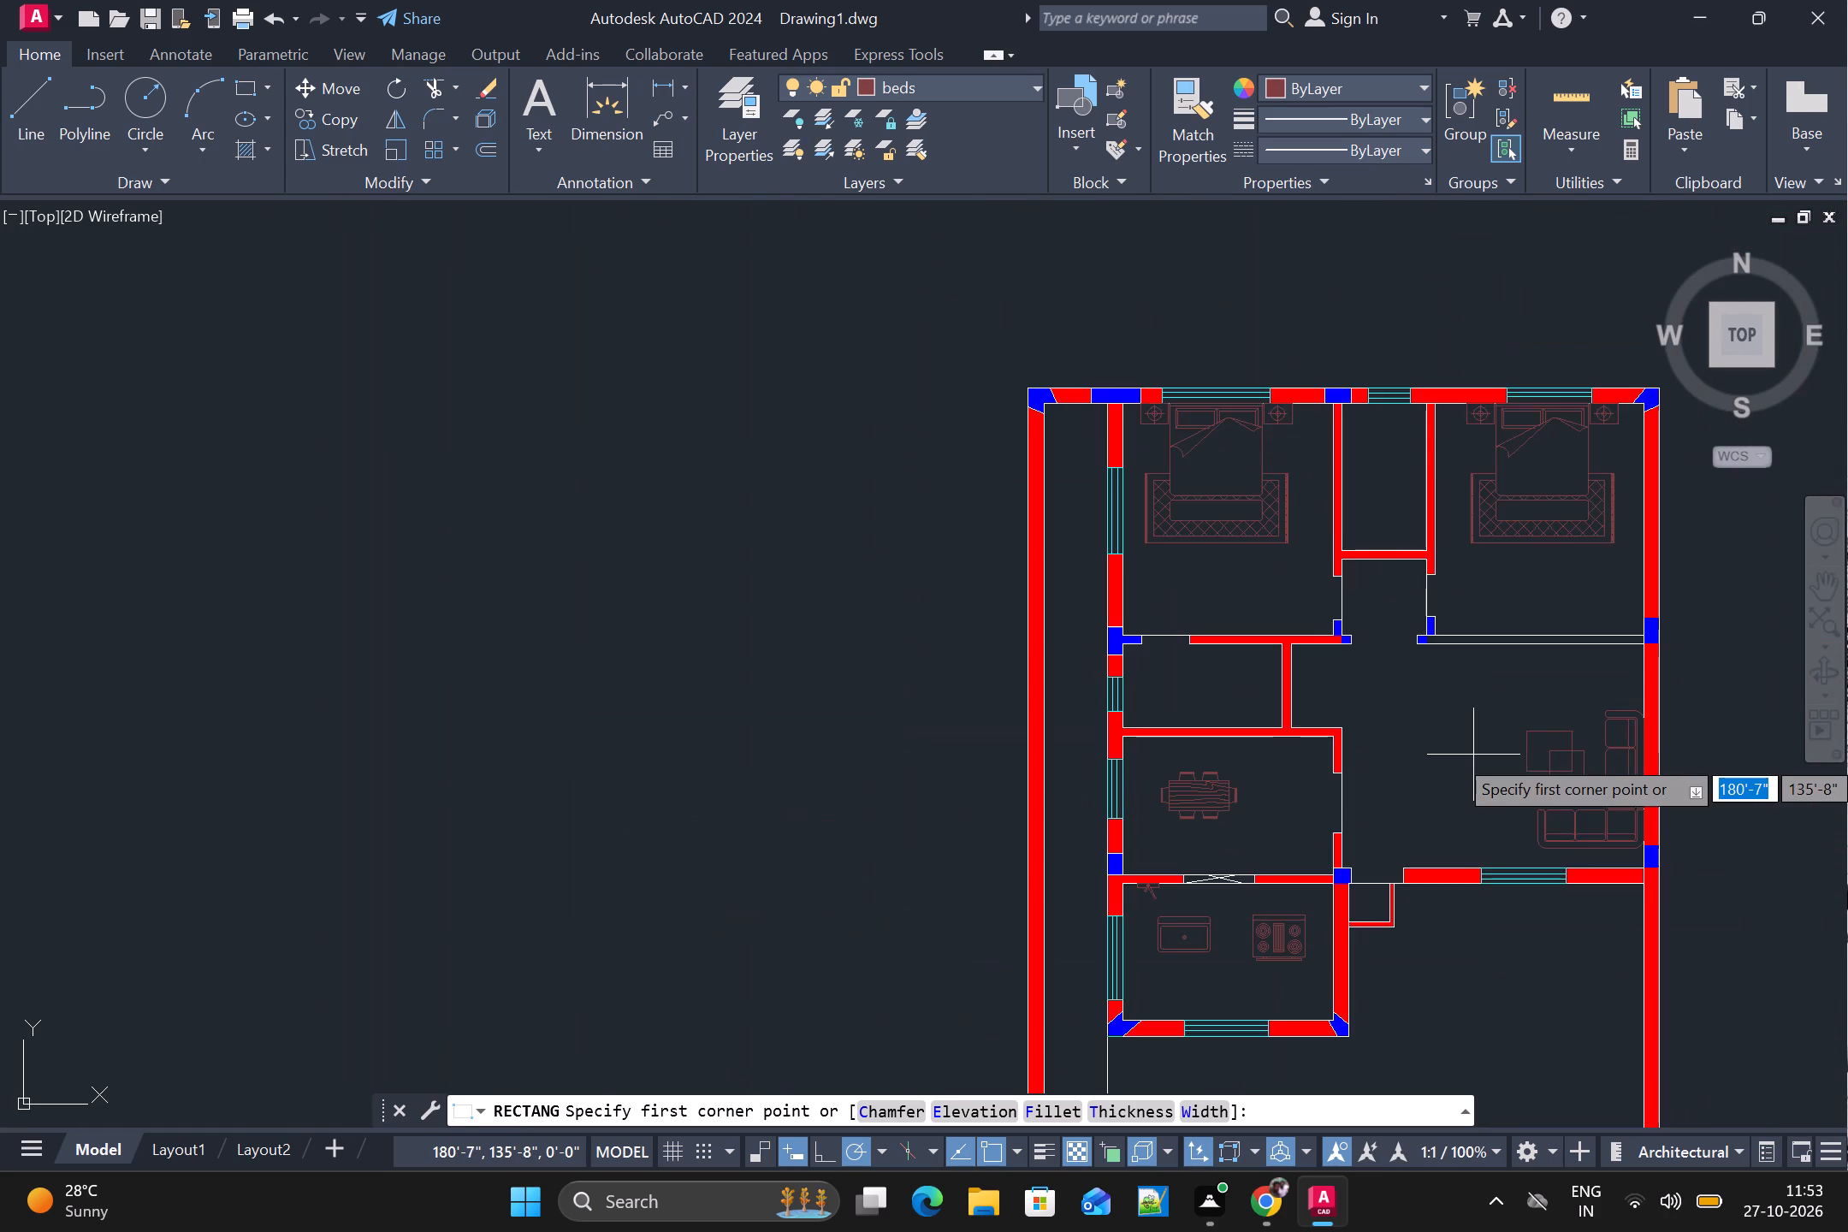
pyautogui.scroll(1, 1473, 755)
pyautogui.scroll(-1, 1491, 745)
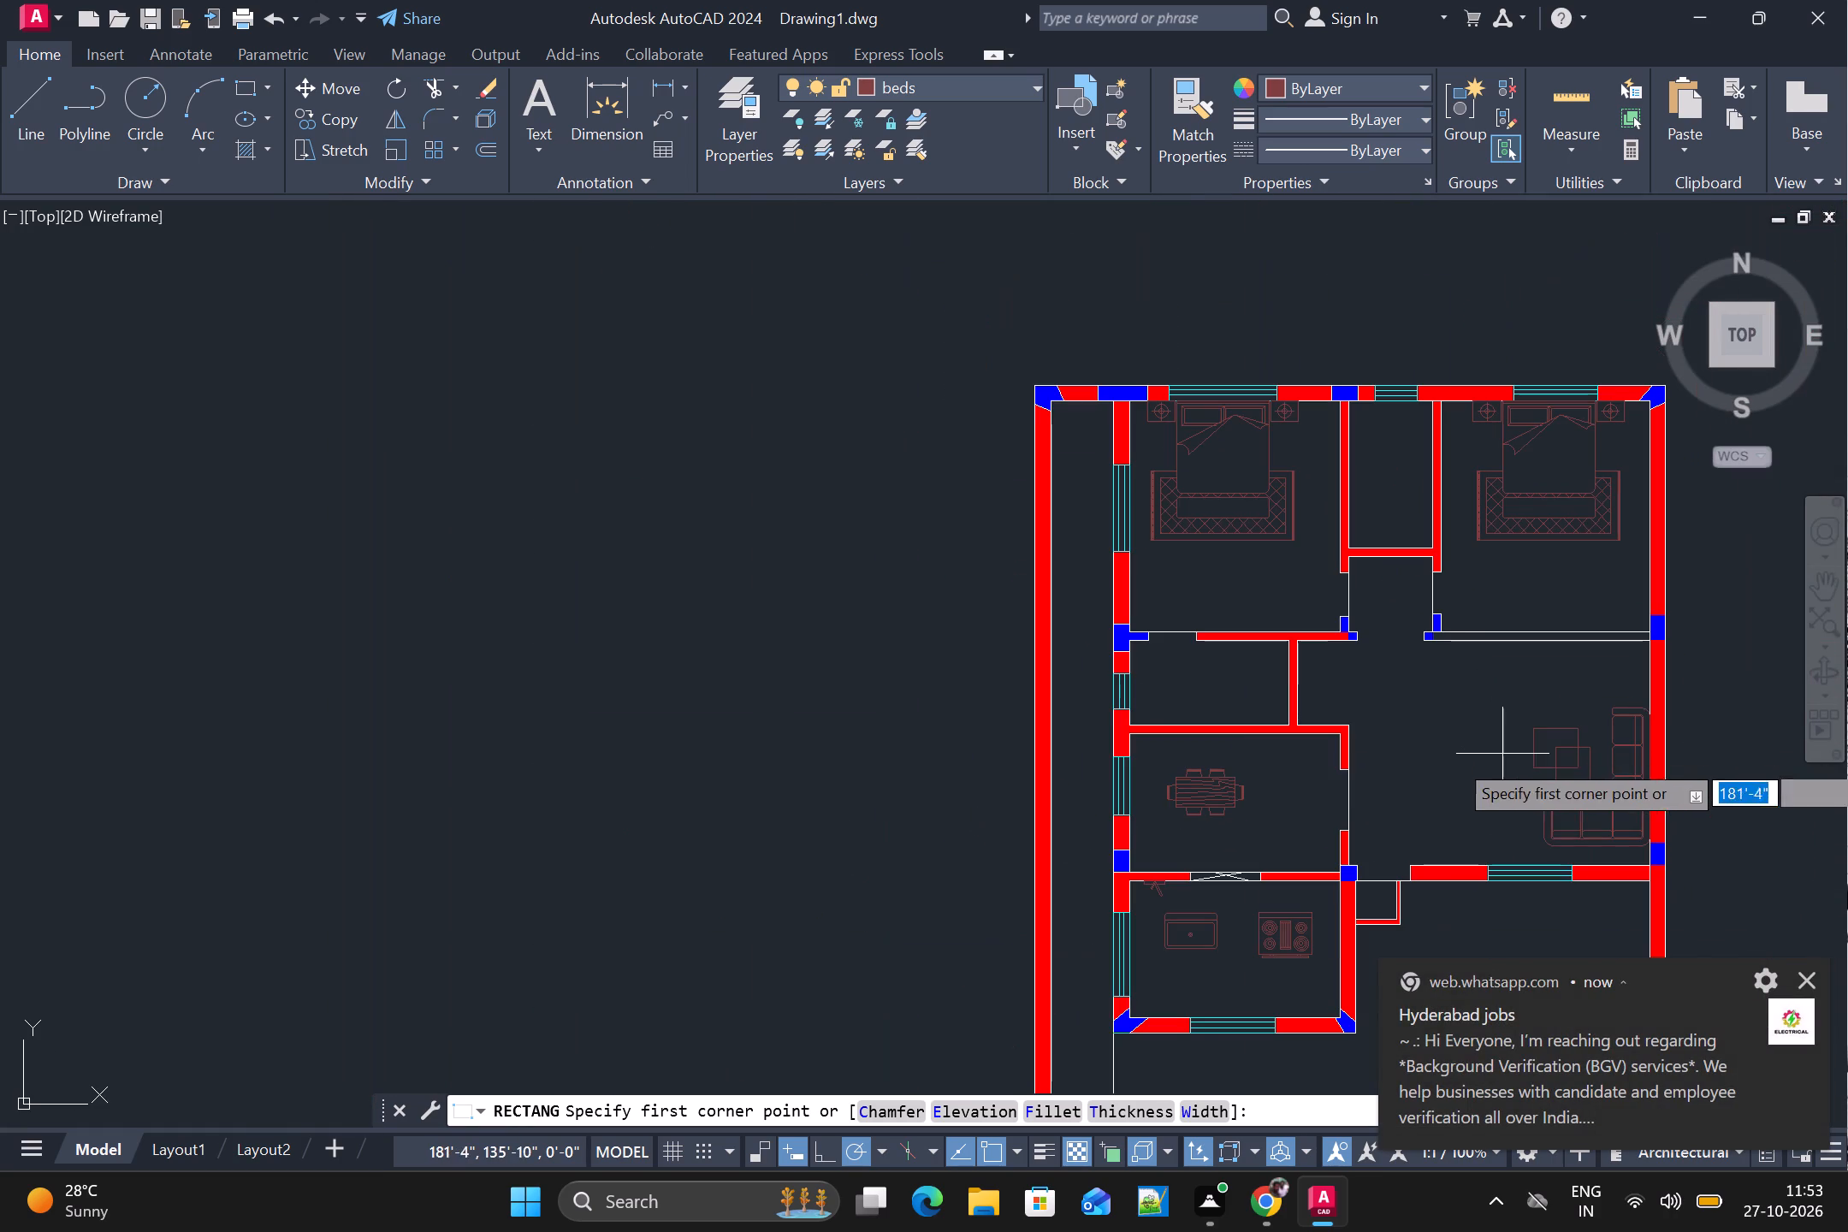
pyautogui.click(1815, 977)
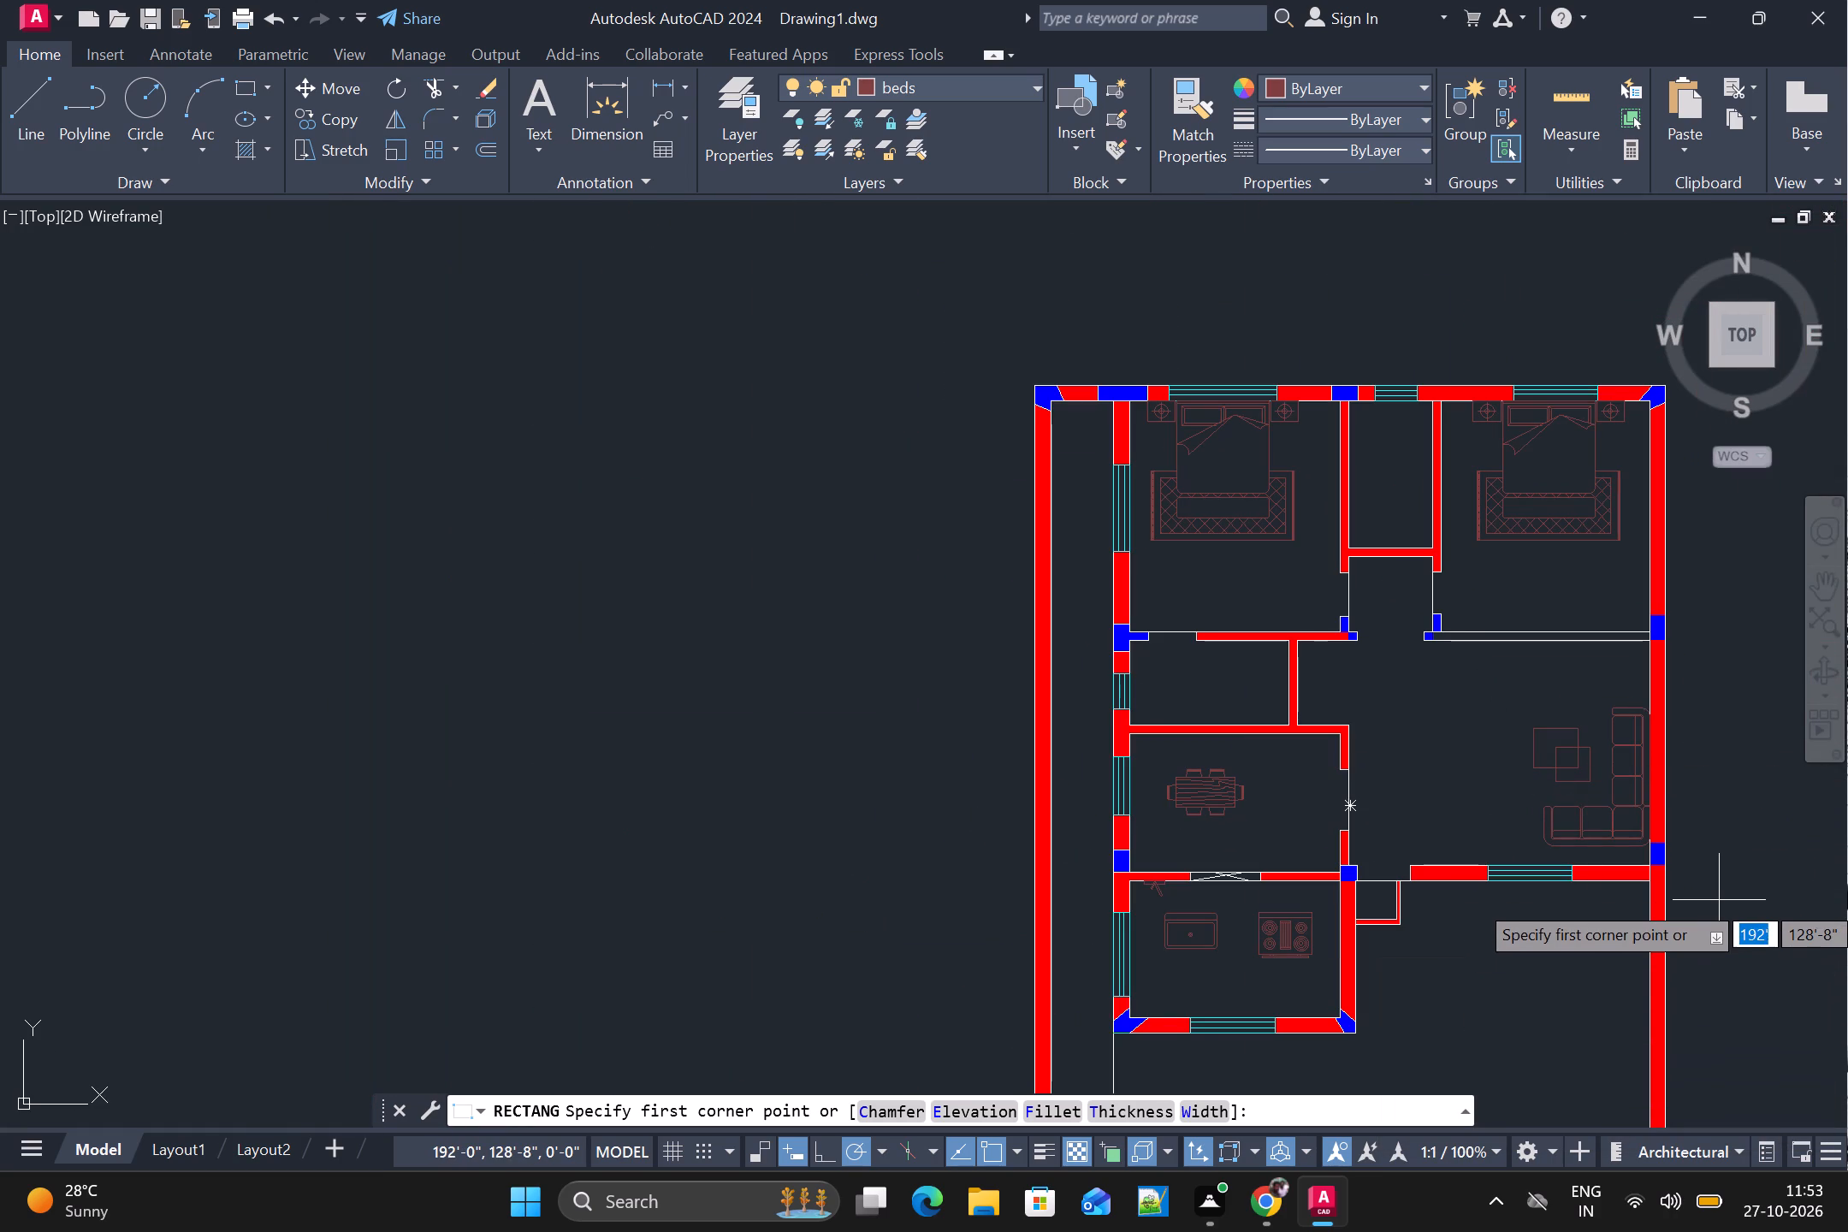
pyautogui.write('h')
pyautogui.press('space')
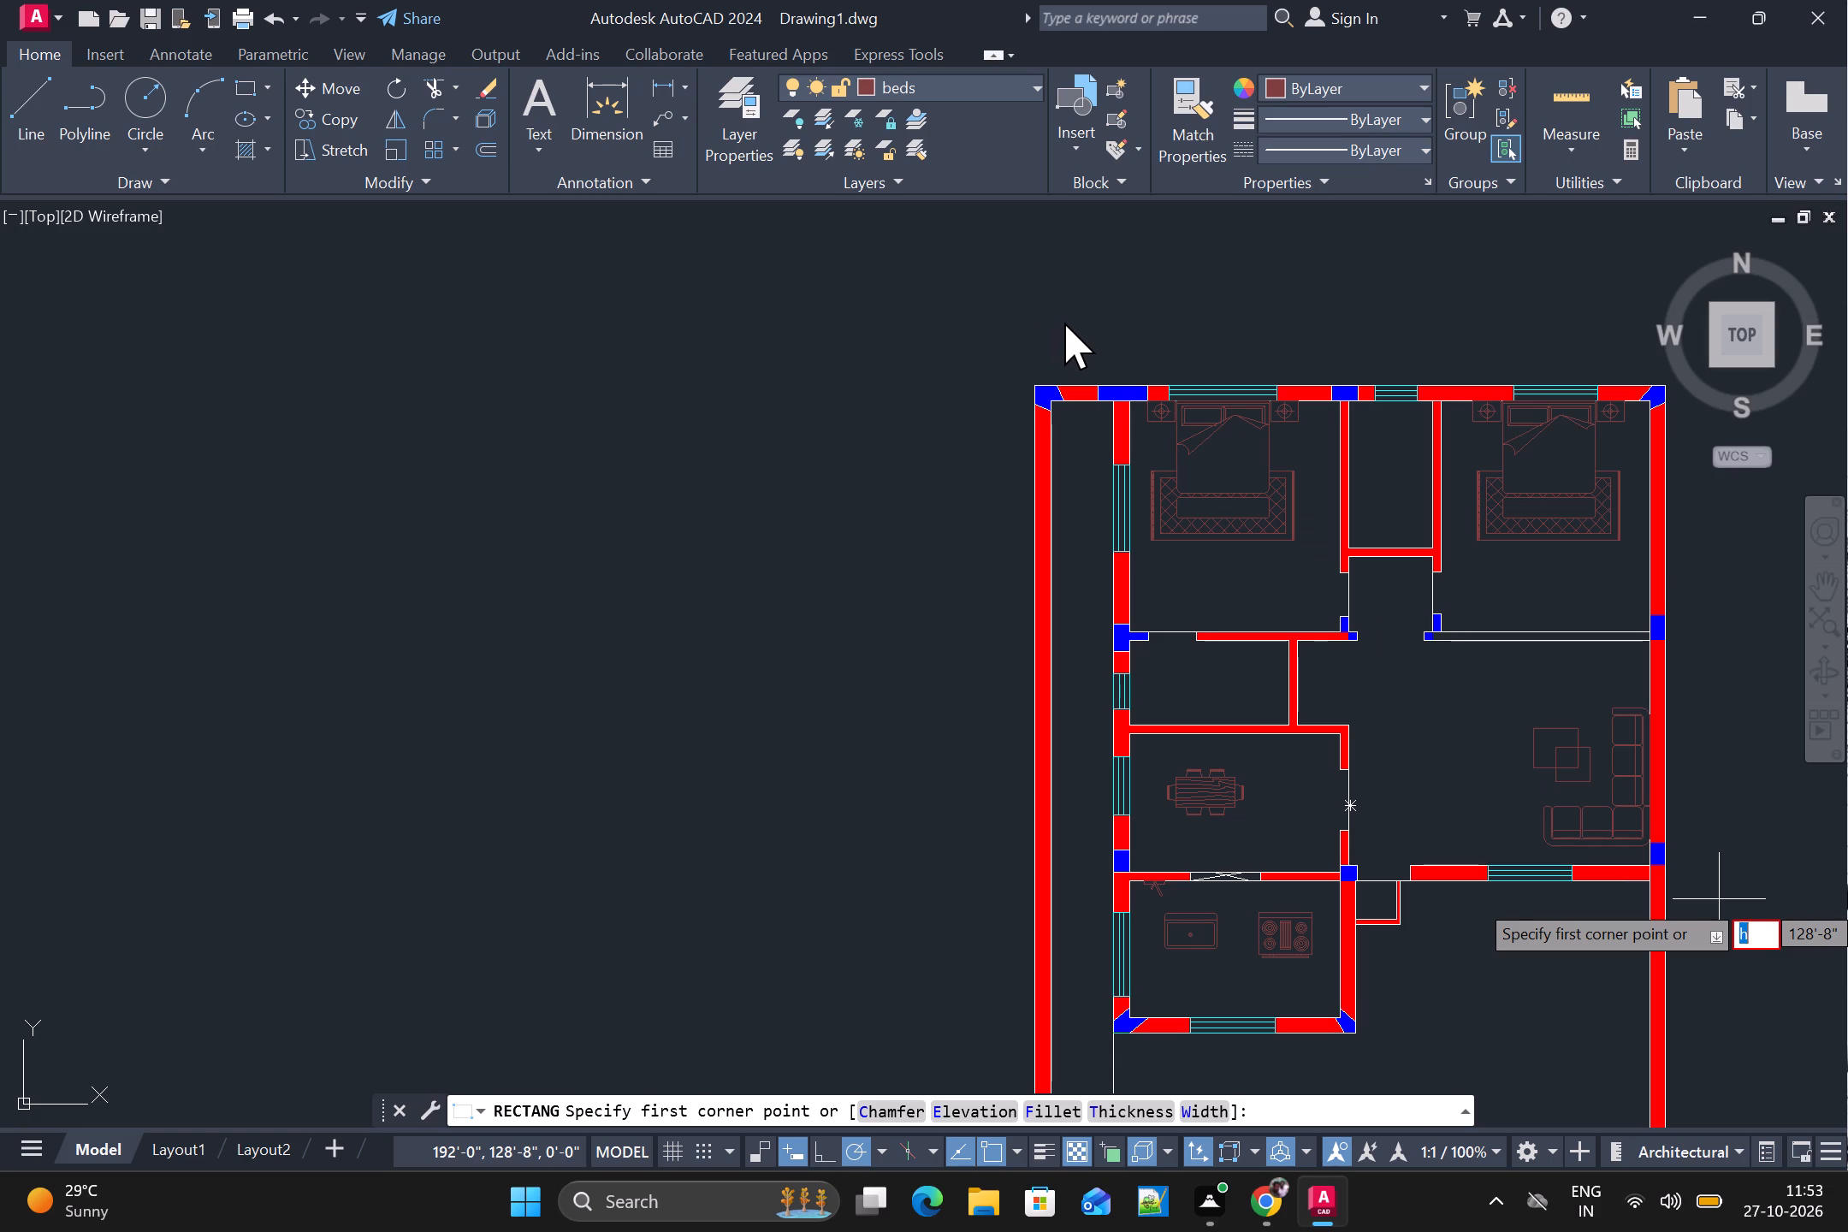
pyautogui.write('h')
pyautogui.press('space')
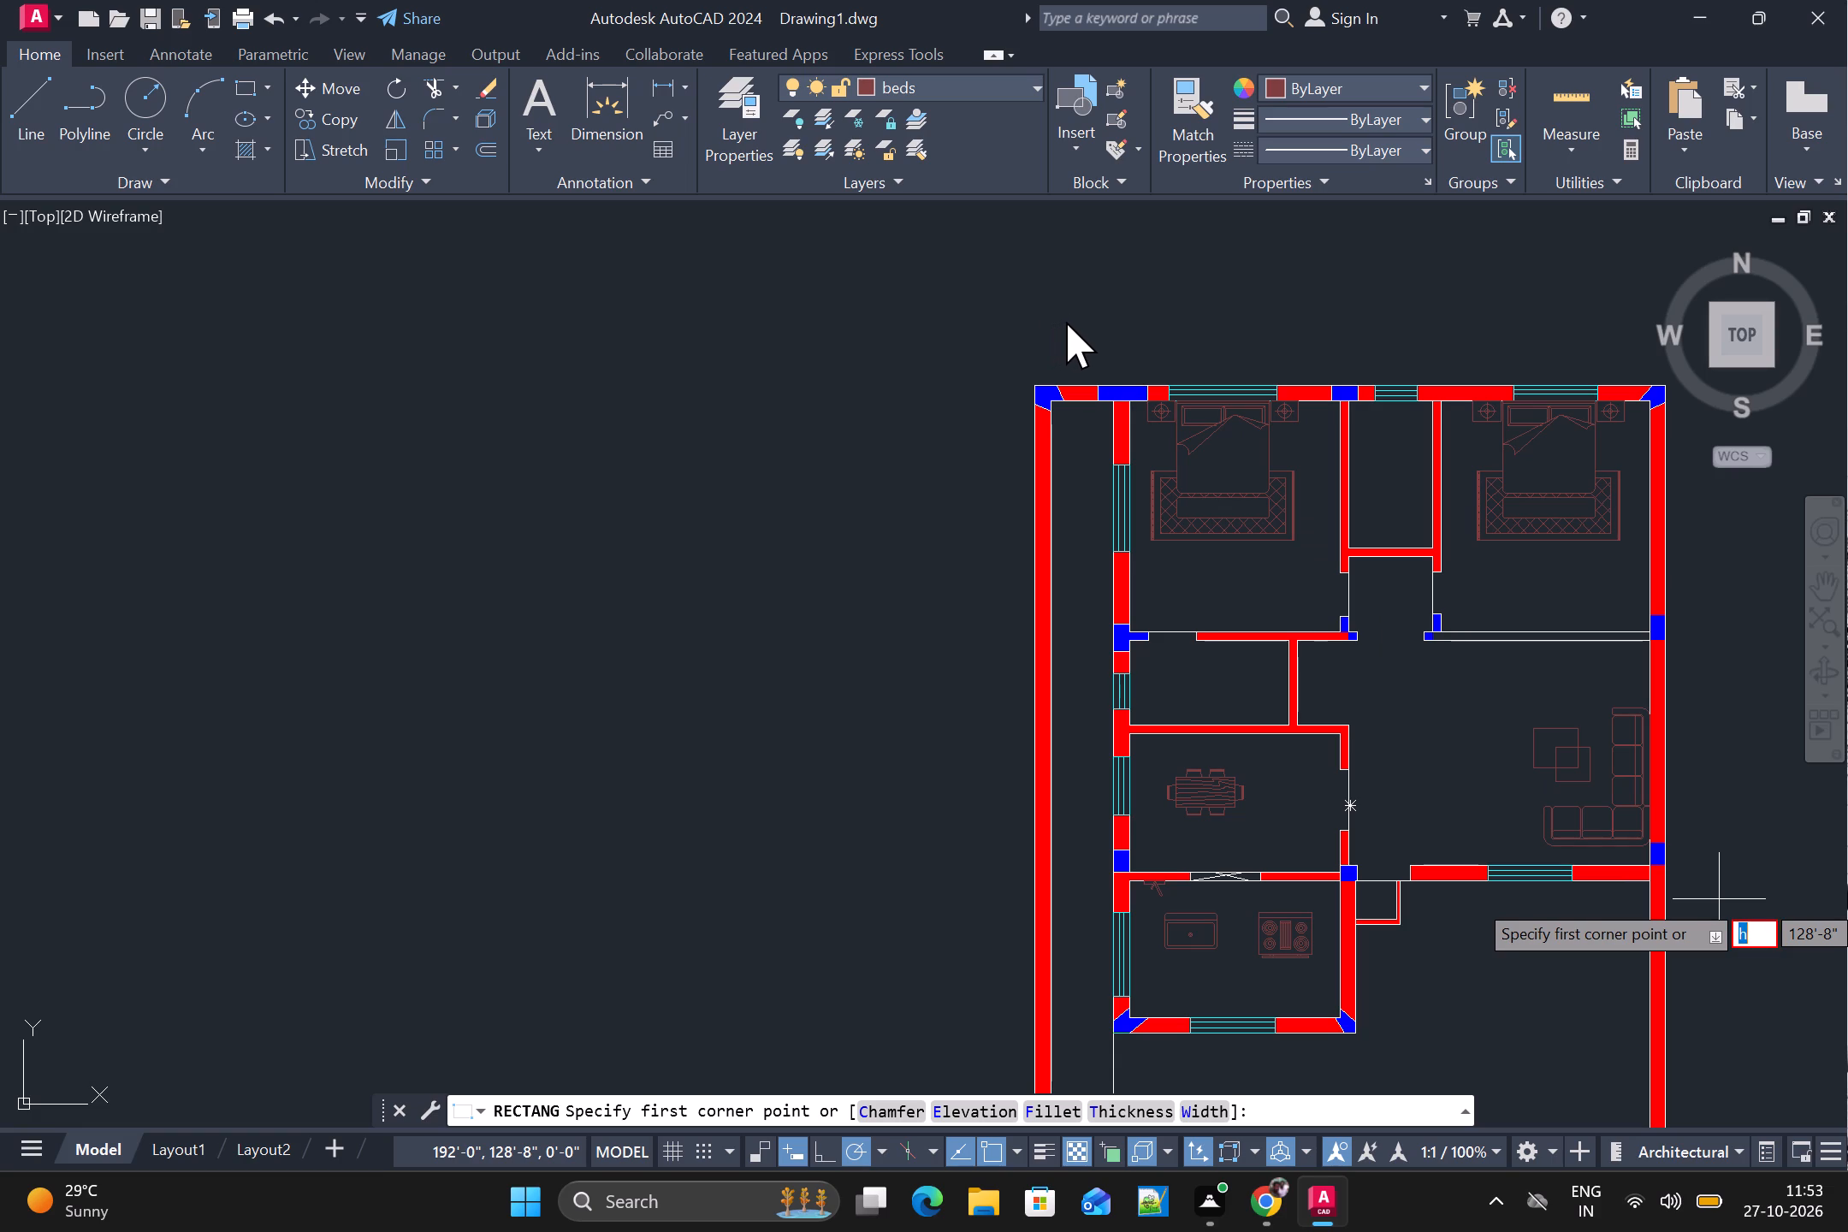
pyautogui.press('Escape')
# Fill the unhatched wall between the northeast bedroom and the hall with a solid red hatch.
pyautogui.scroll(-1, 1615, 814)
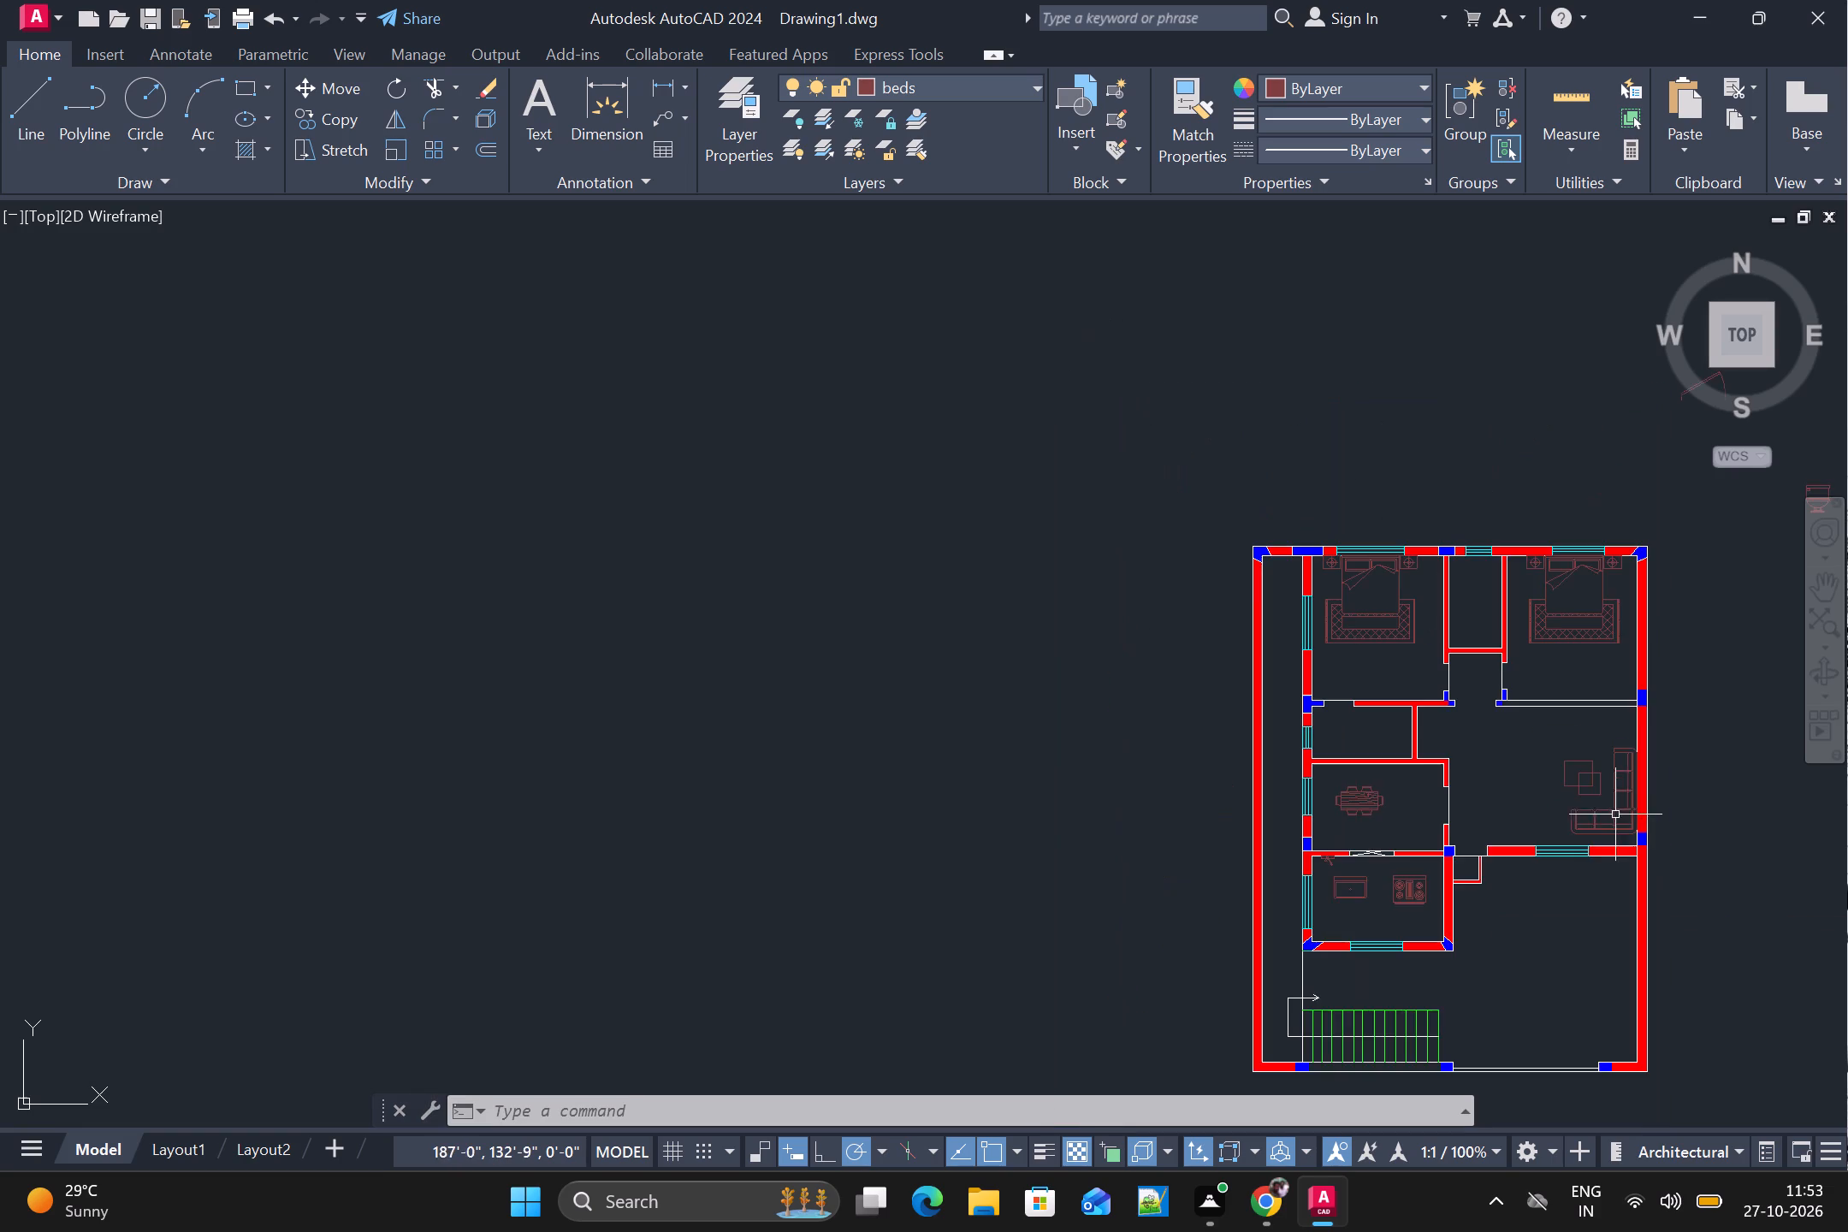
pyautogui.moveTo(1594, 848); pyautogui.dragTo(1496, 733, button='middle')
pyautogui.scroll(1, 1496, 729)
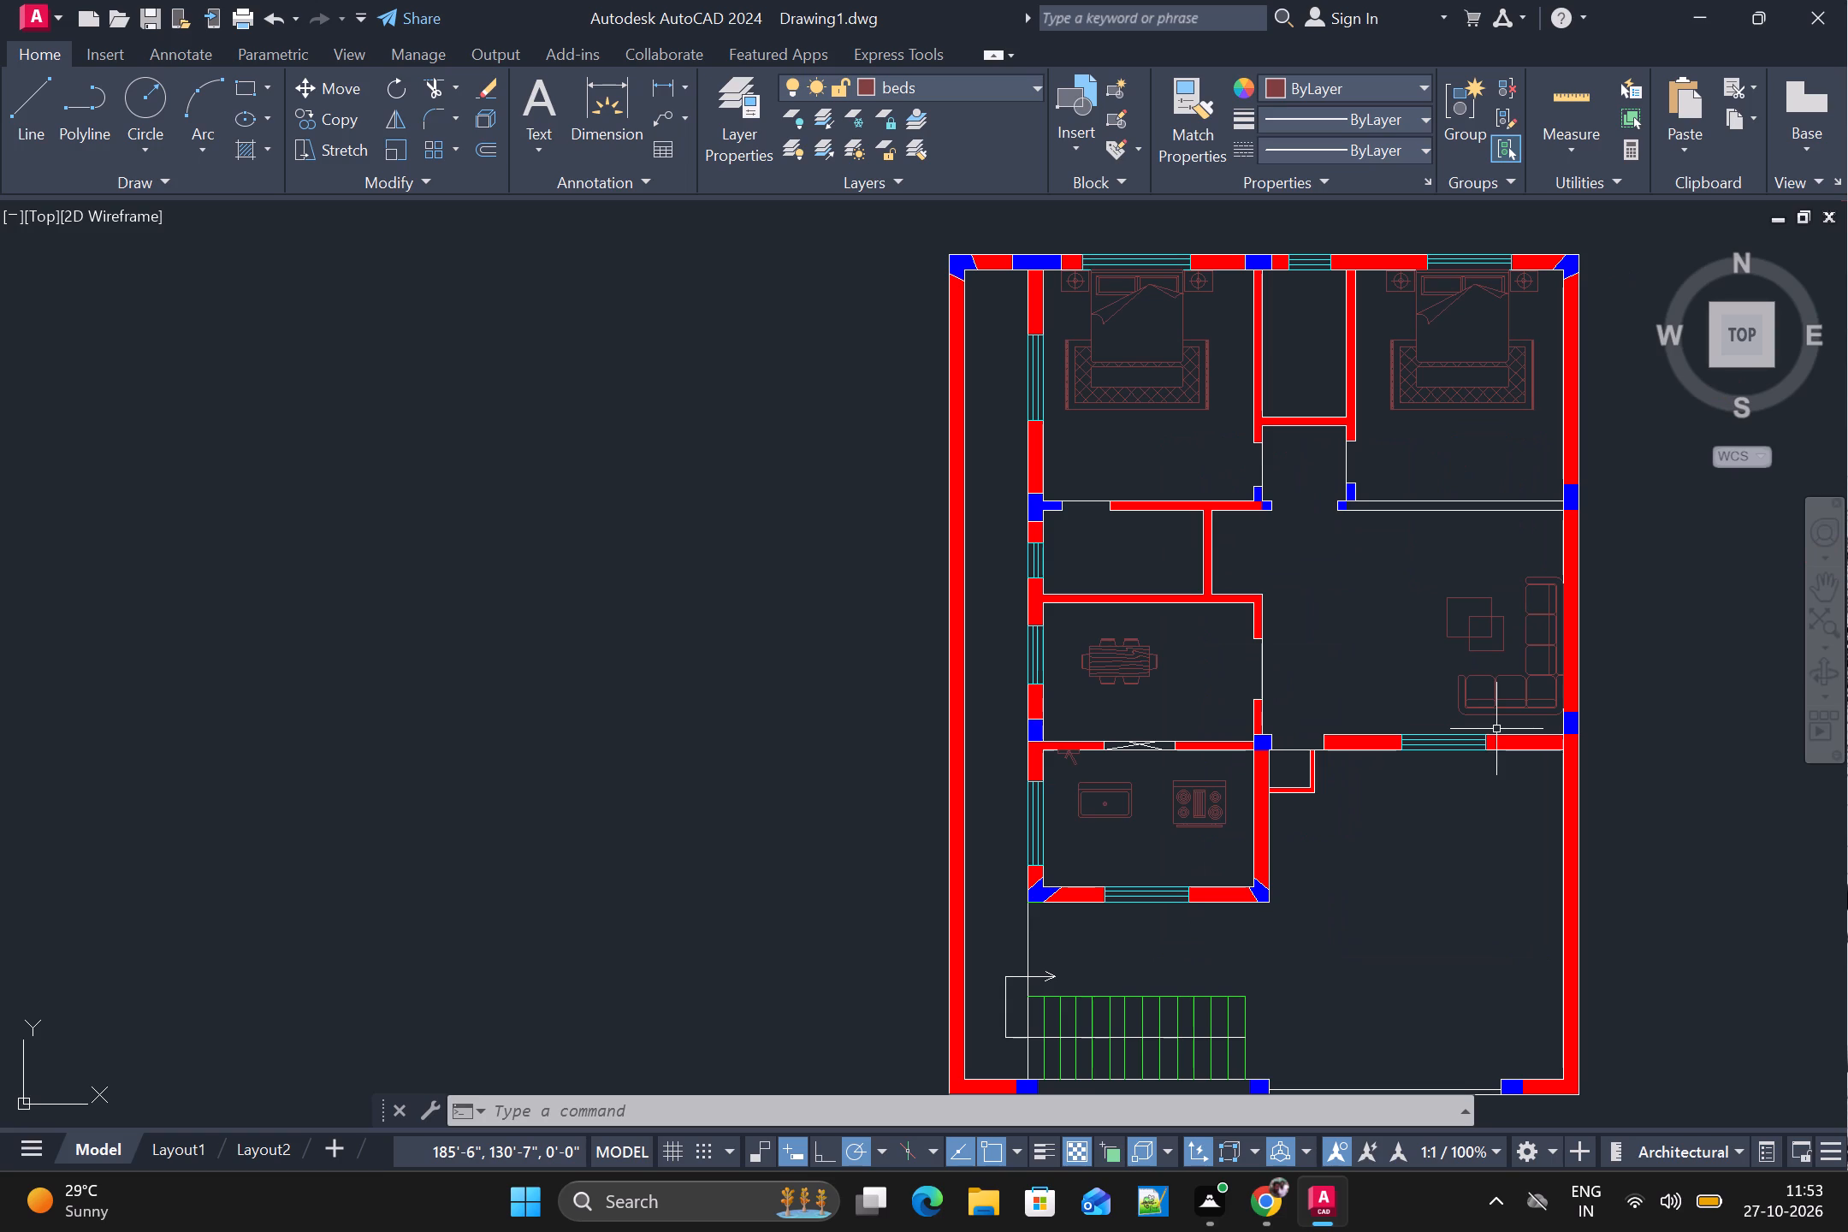
pyautogui.press('h')
pyautogui.press('space')
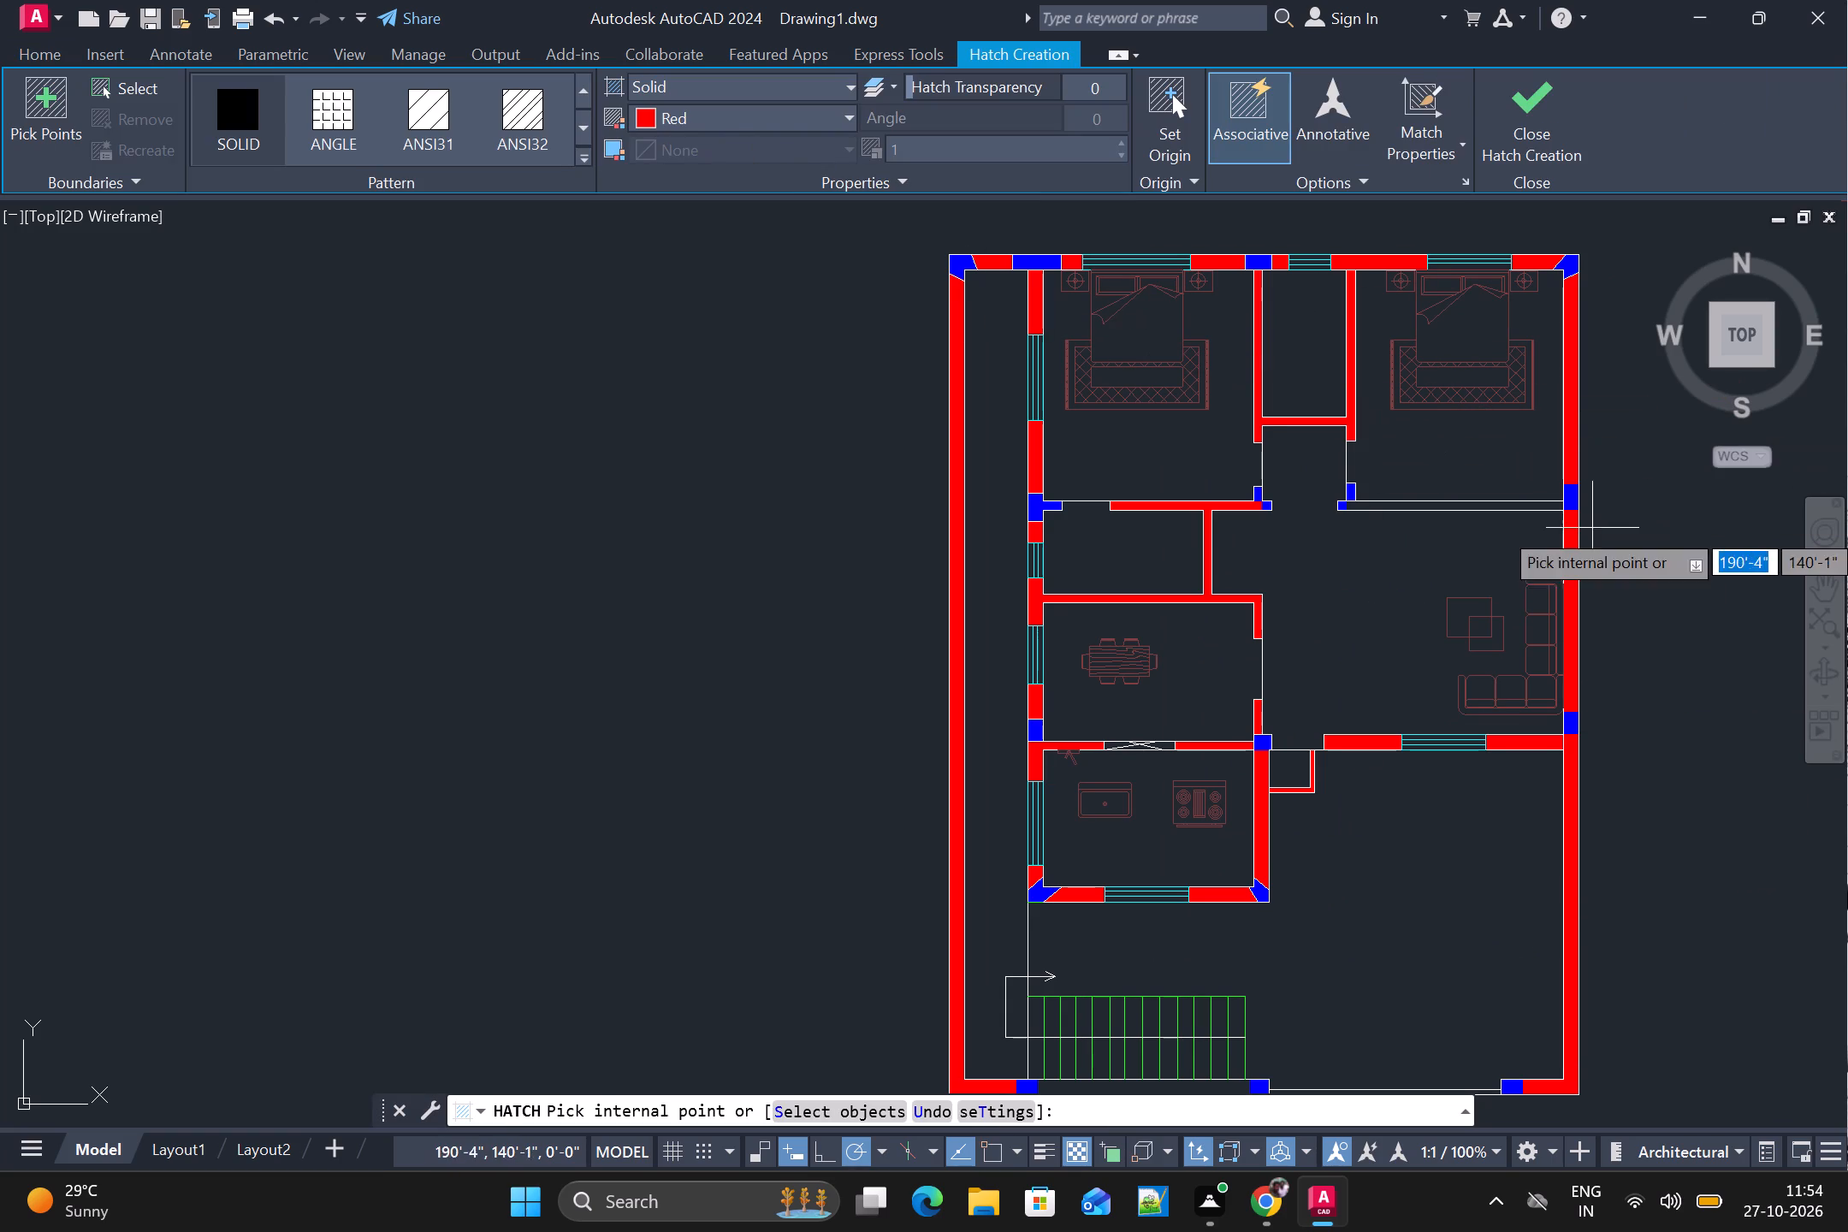
pyautogui.click(1472, 506)
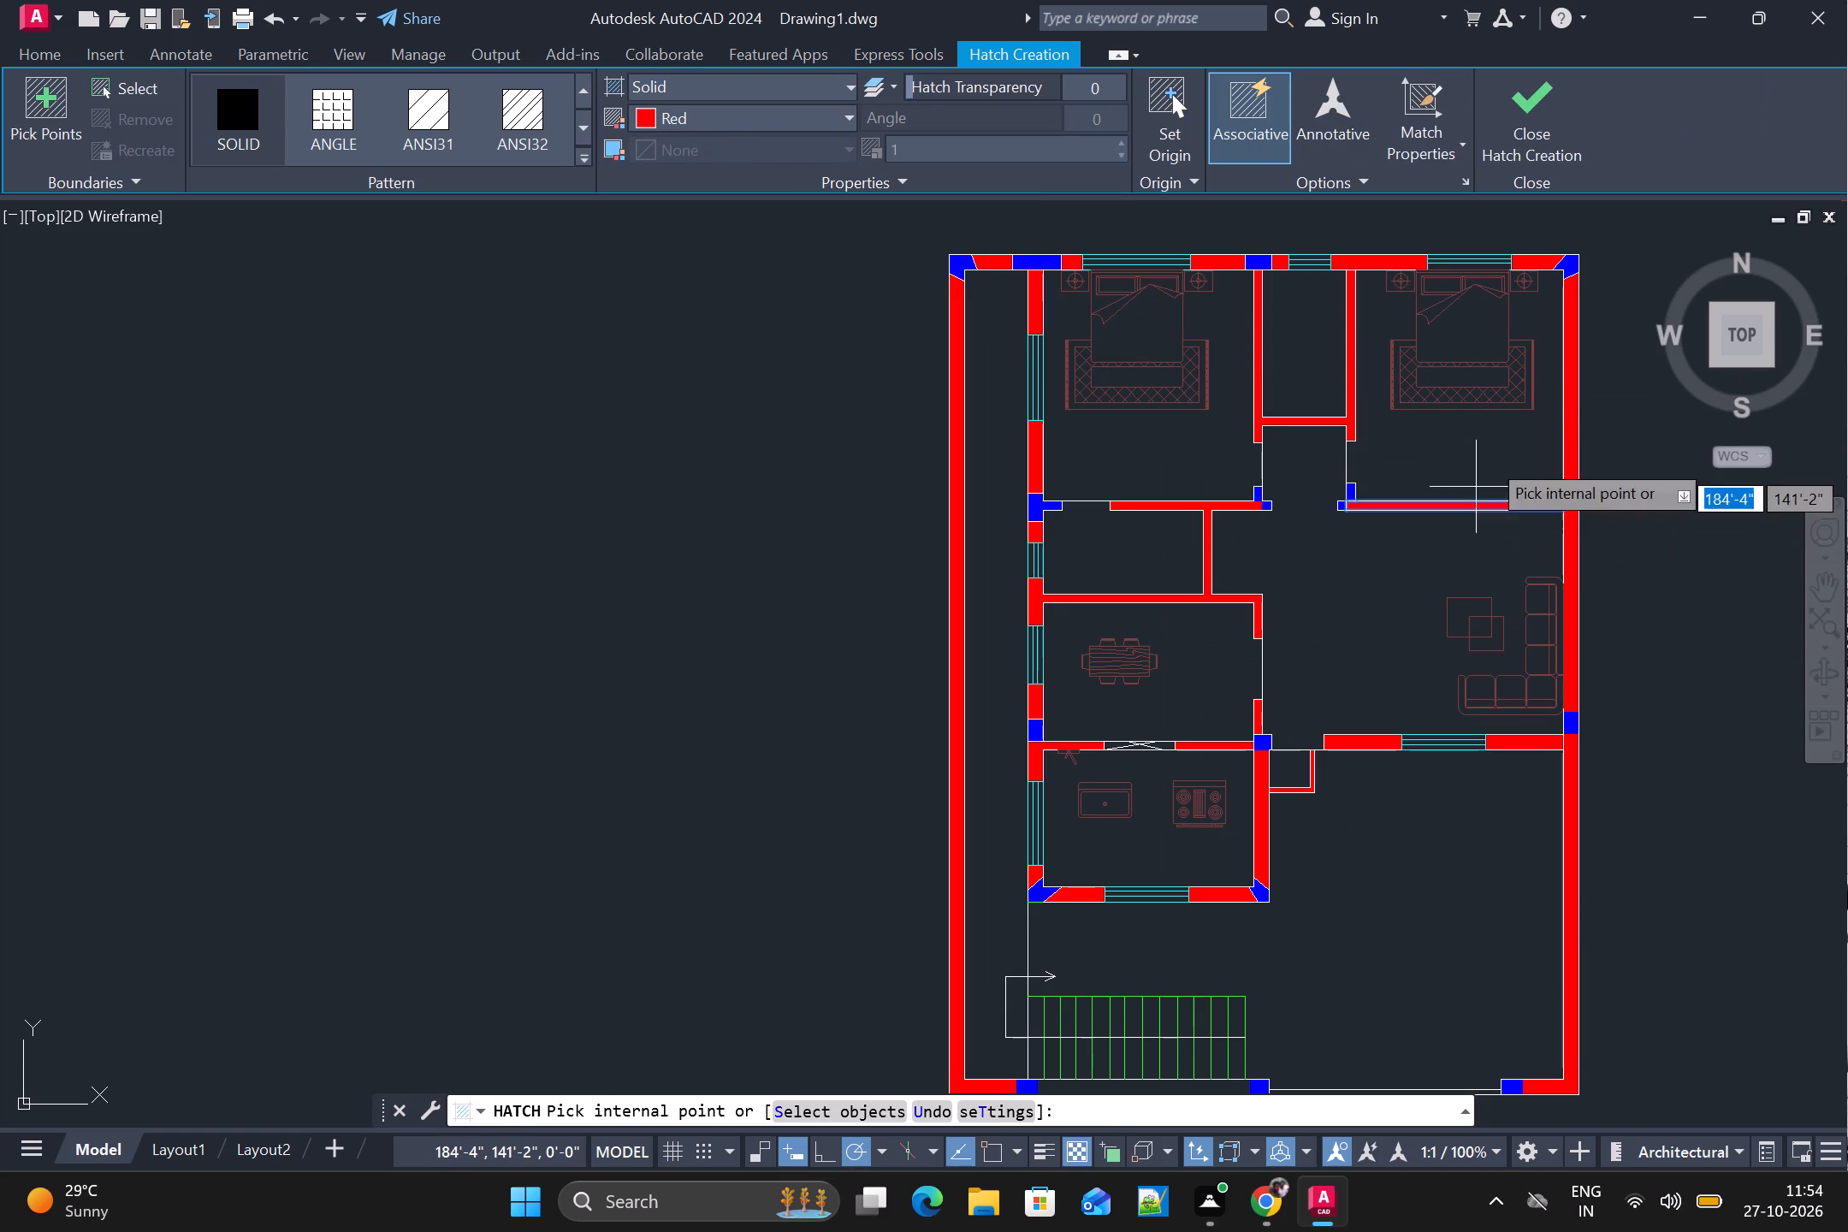
pyautogui.click(1517, 85)
# Fill the south boundary wall below the stairs and the thin strip across the gate opening with solid red hatch.
pyautogui.scroll(-1, 1571, 661)
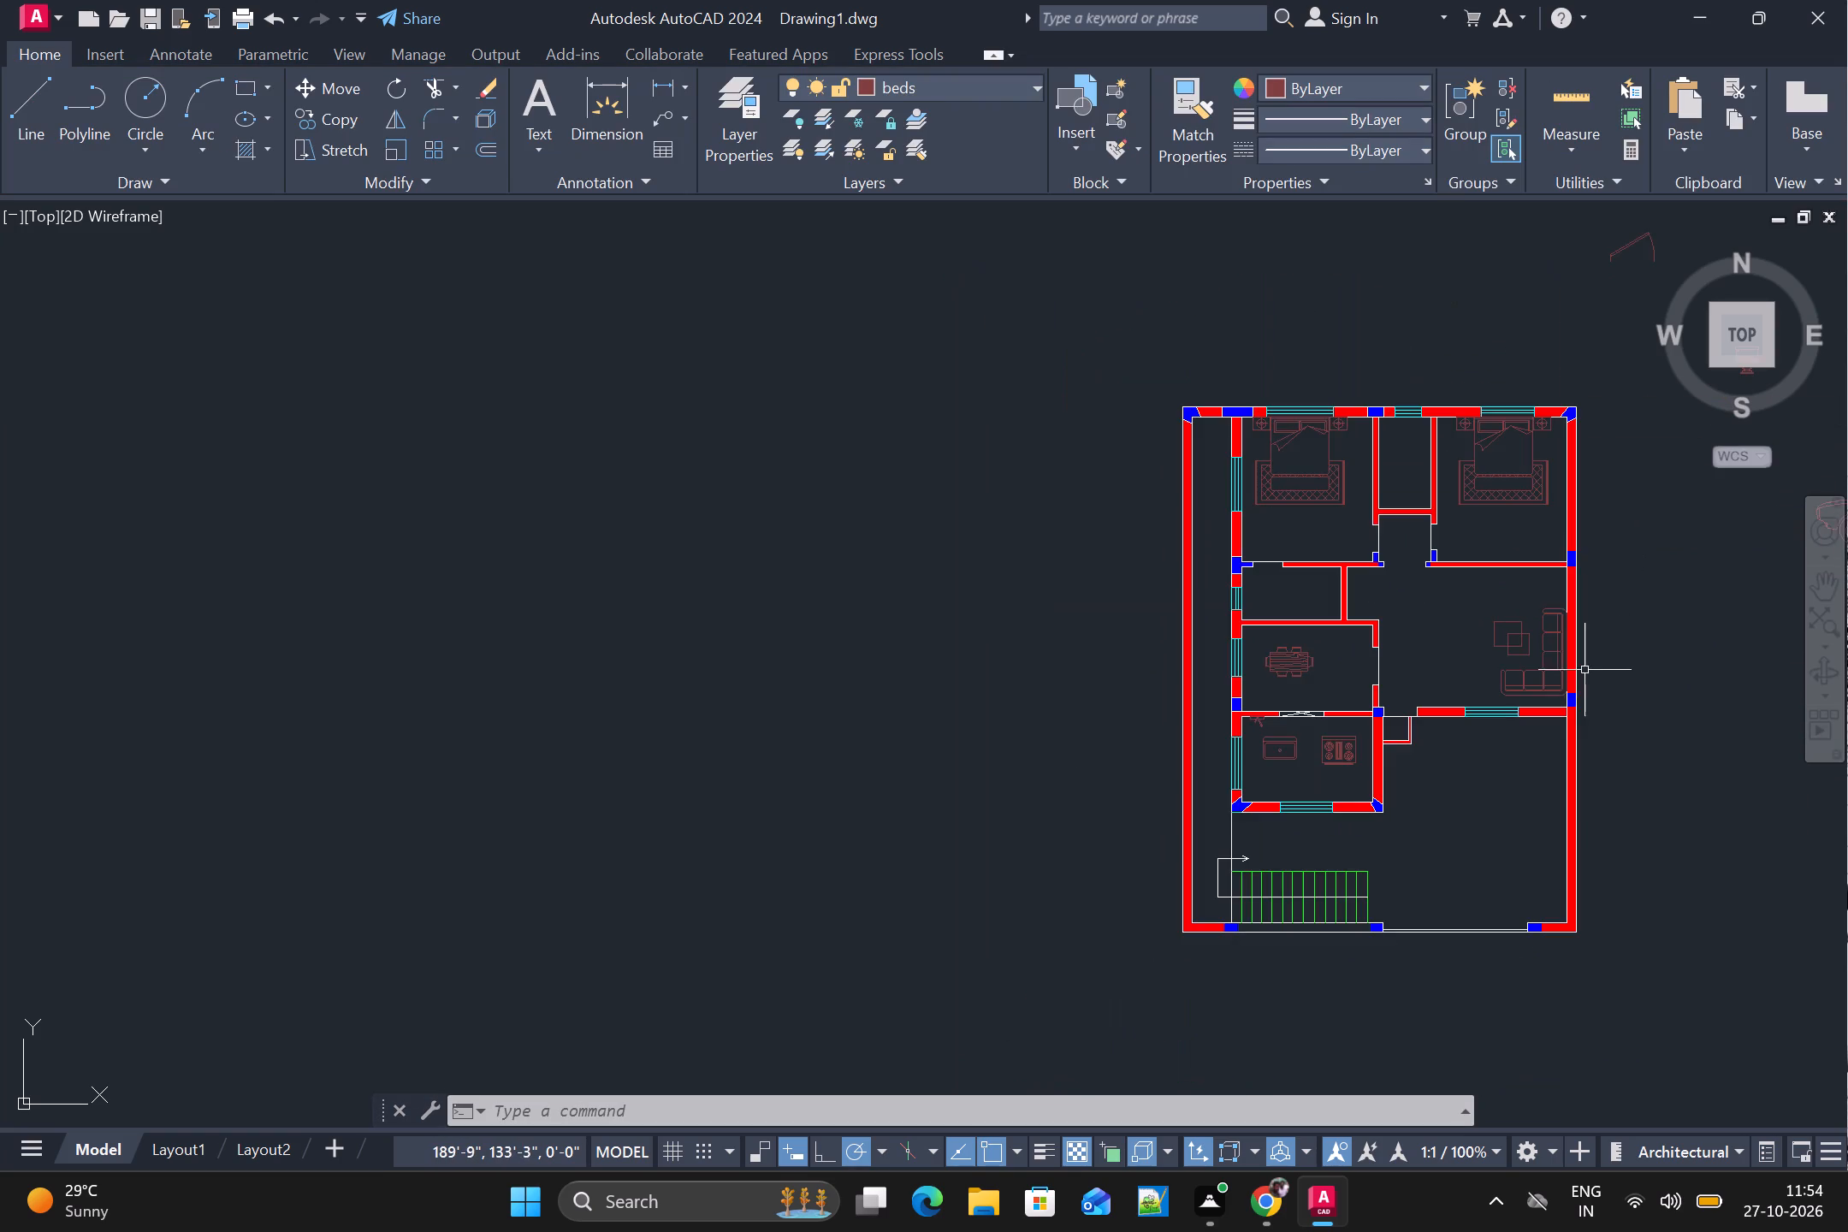
pyautogui.scroll(1, 1600, 702)
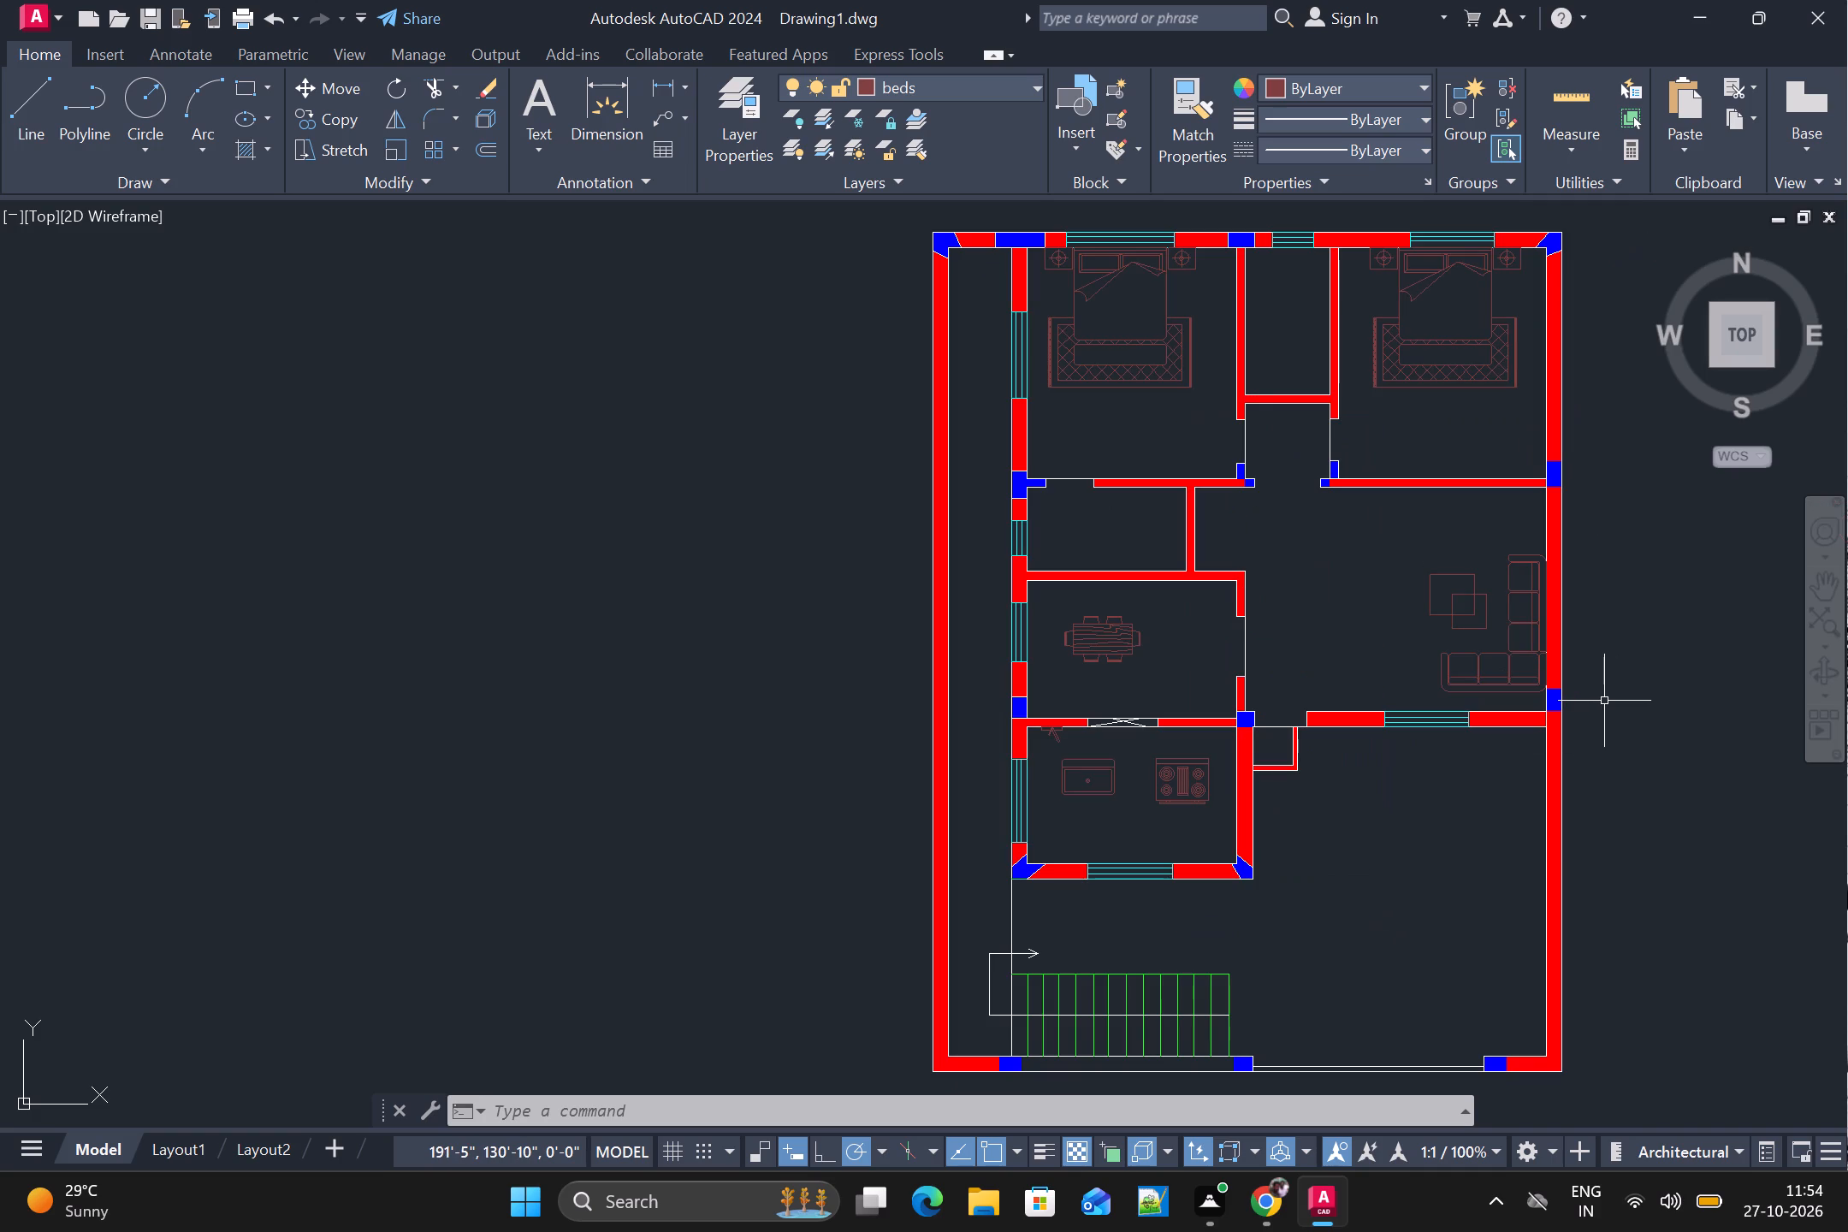
pyautogui.press('space')
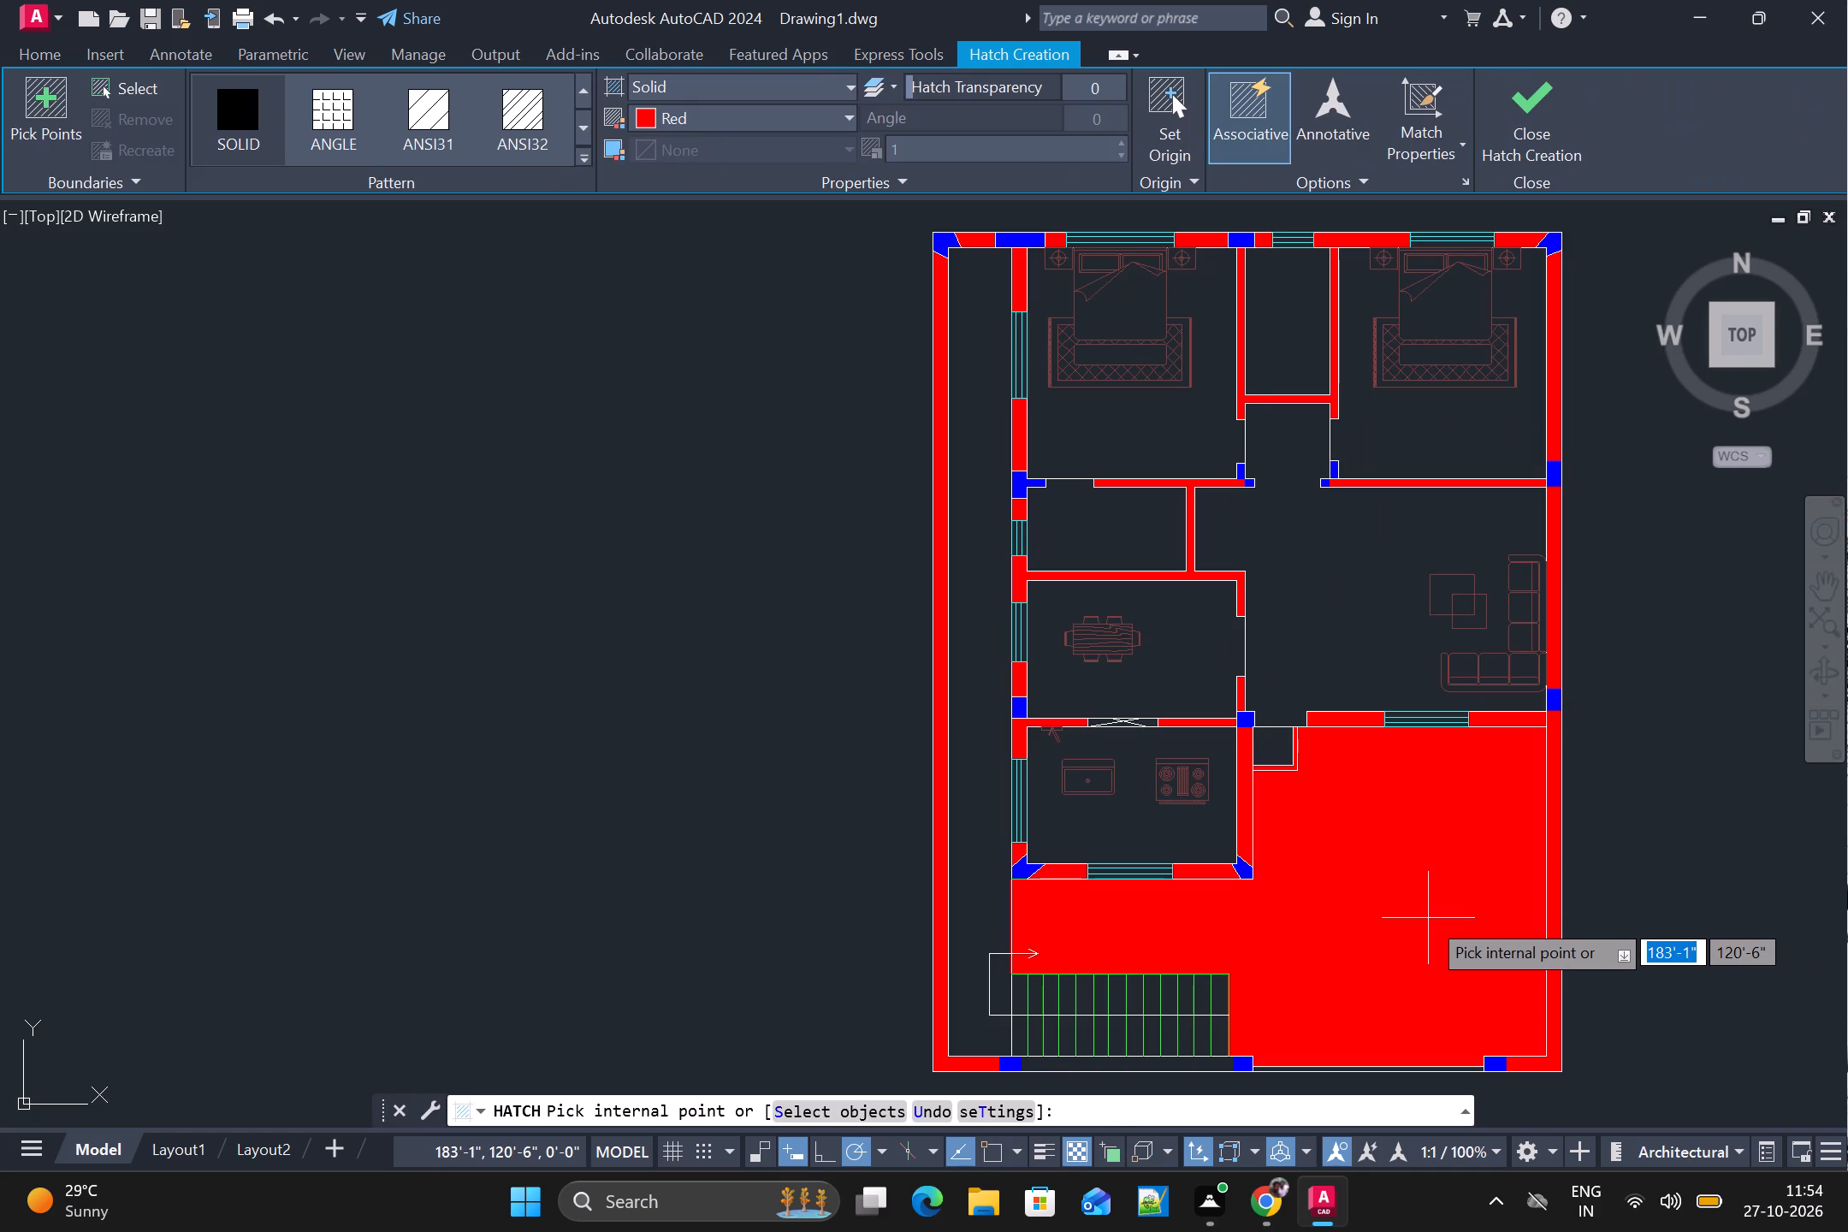
pyautogui.scroll(-1, 1339, 1013)
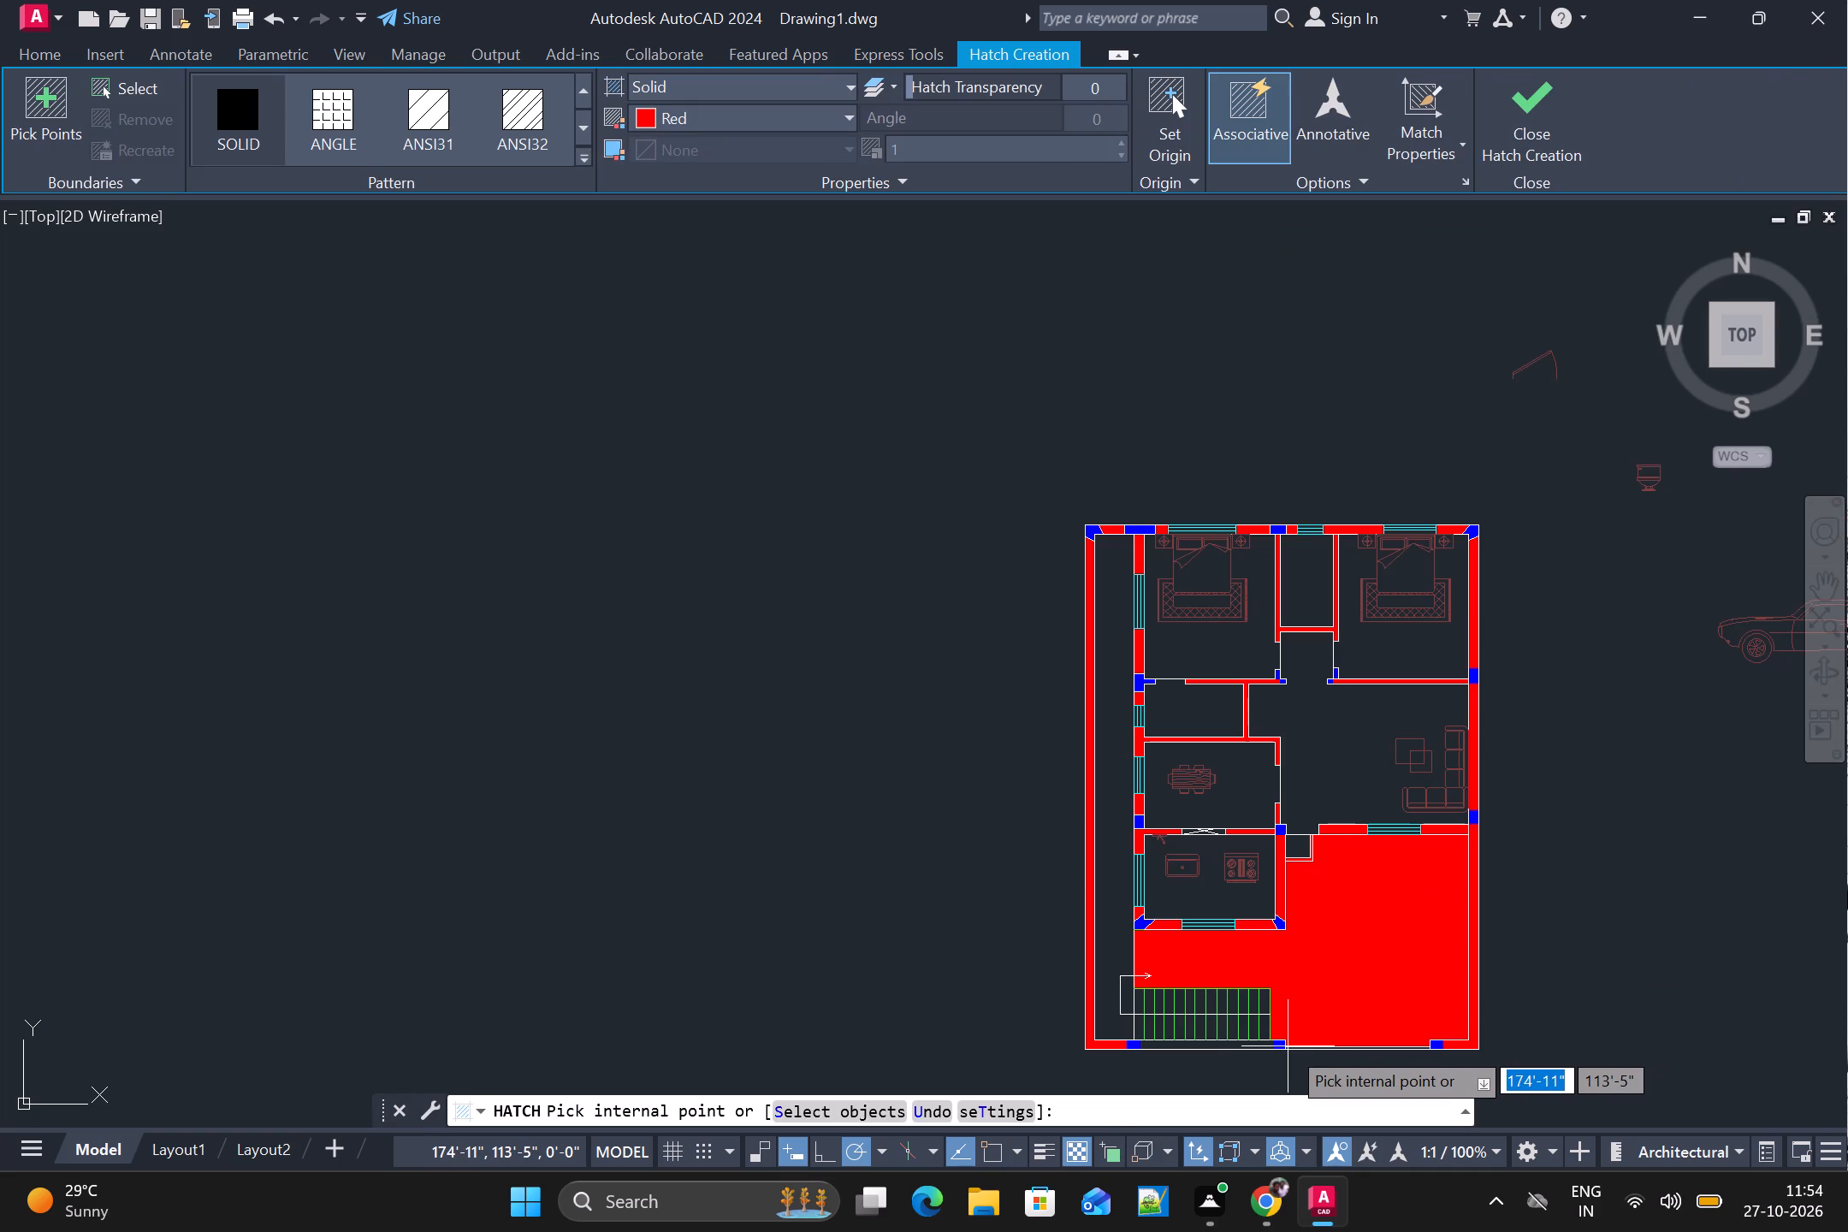
pyautogui.hotkey('ctrl', 'z')
pyautogui.scroll(-2, 1363, 990)
pyautogui.moveTo(1359, 992); pyautogui.dragTo(1325, 543, button='middle')
pyautogui.scroll(2, 1306, 561)
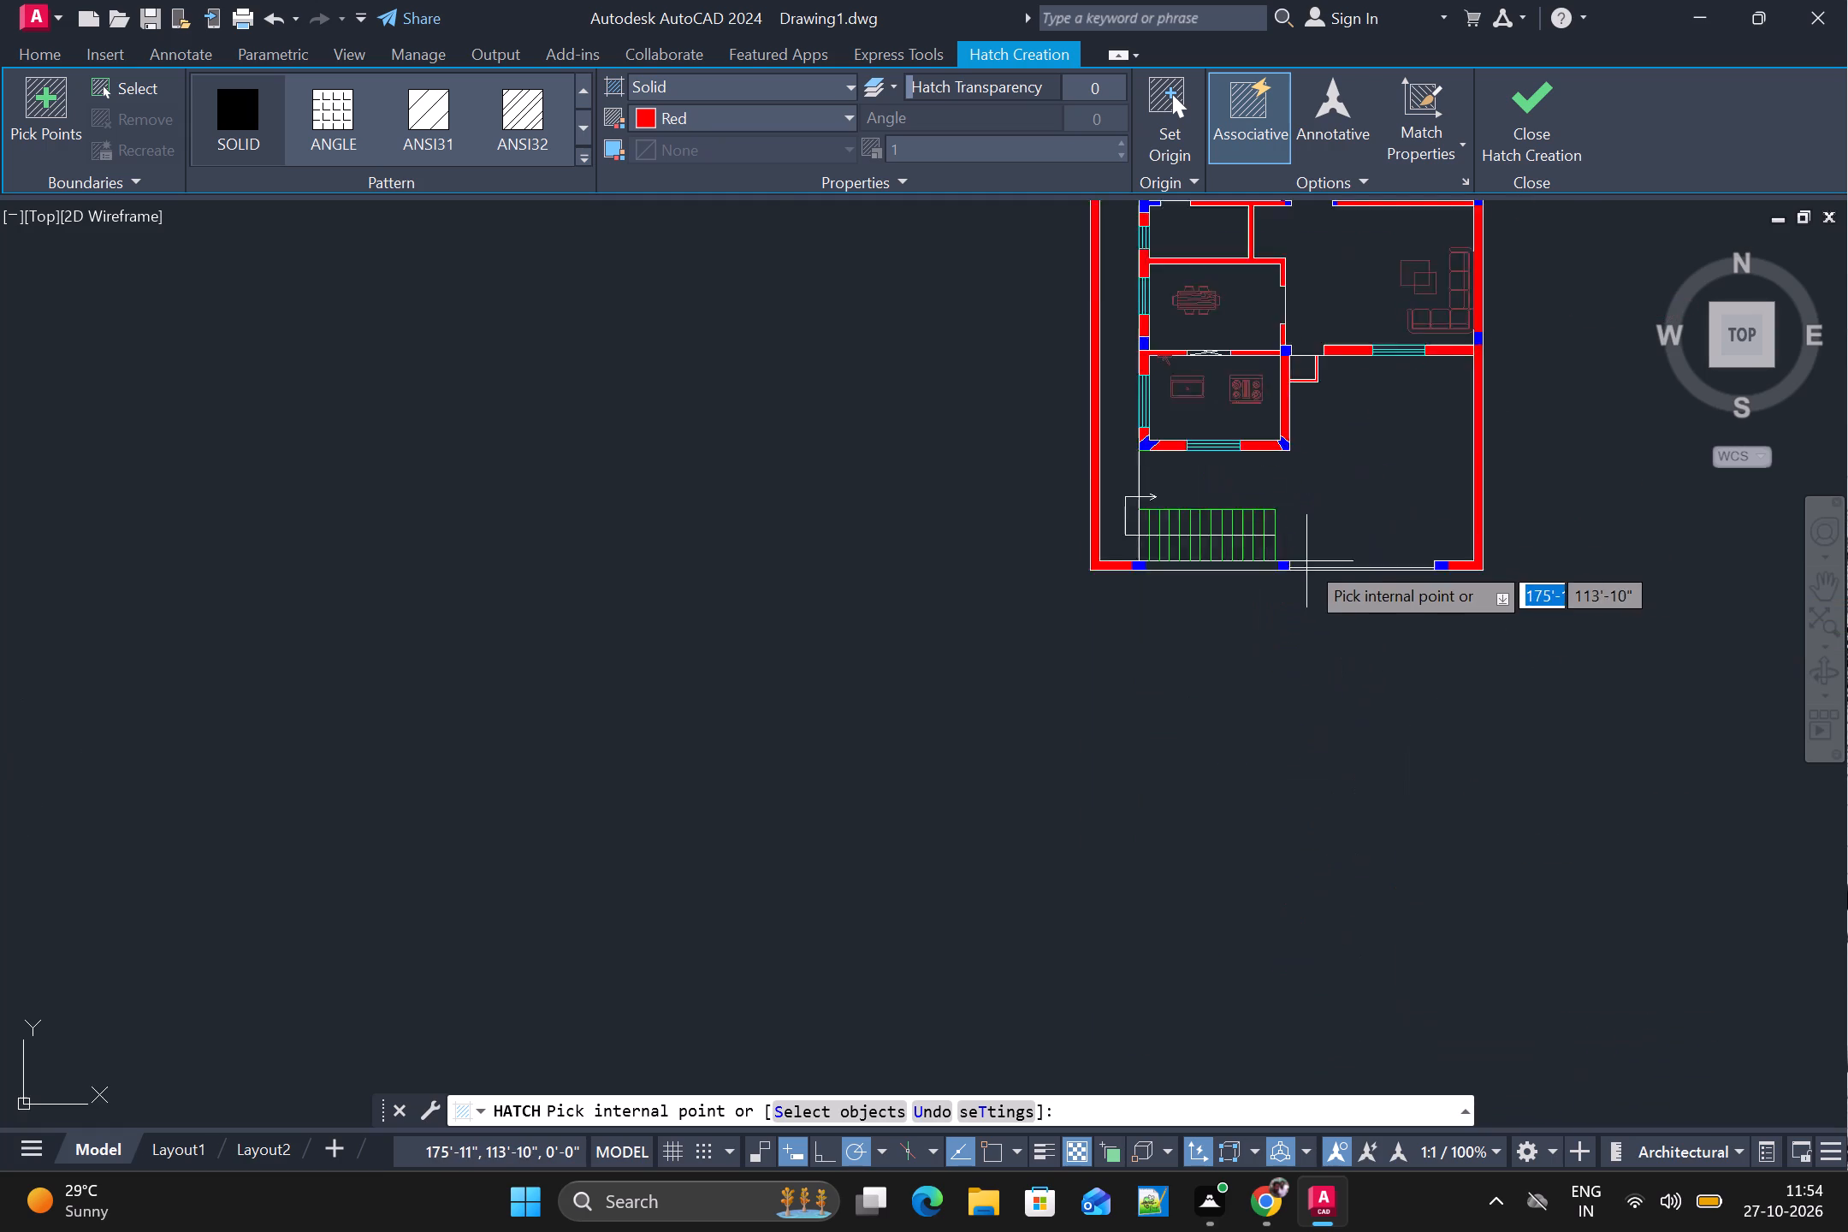
pyautogui.scroll(2, 1306, 561)
pyautogui.click(1190, 572)
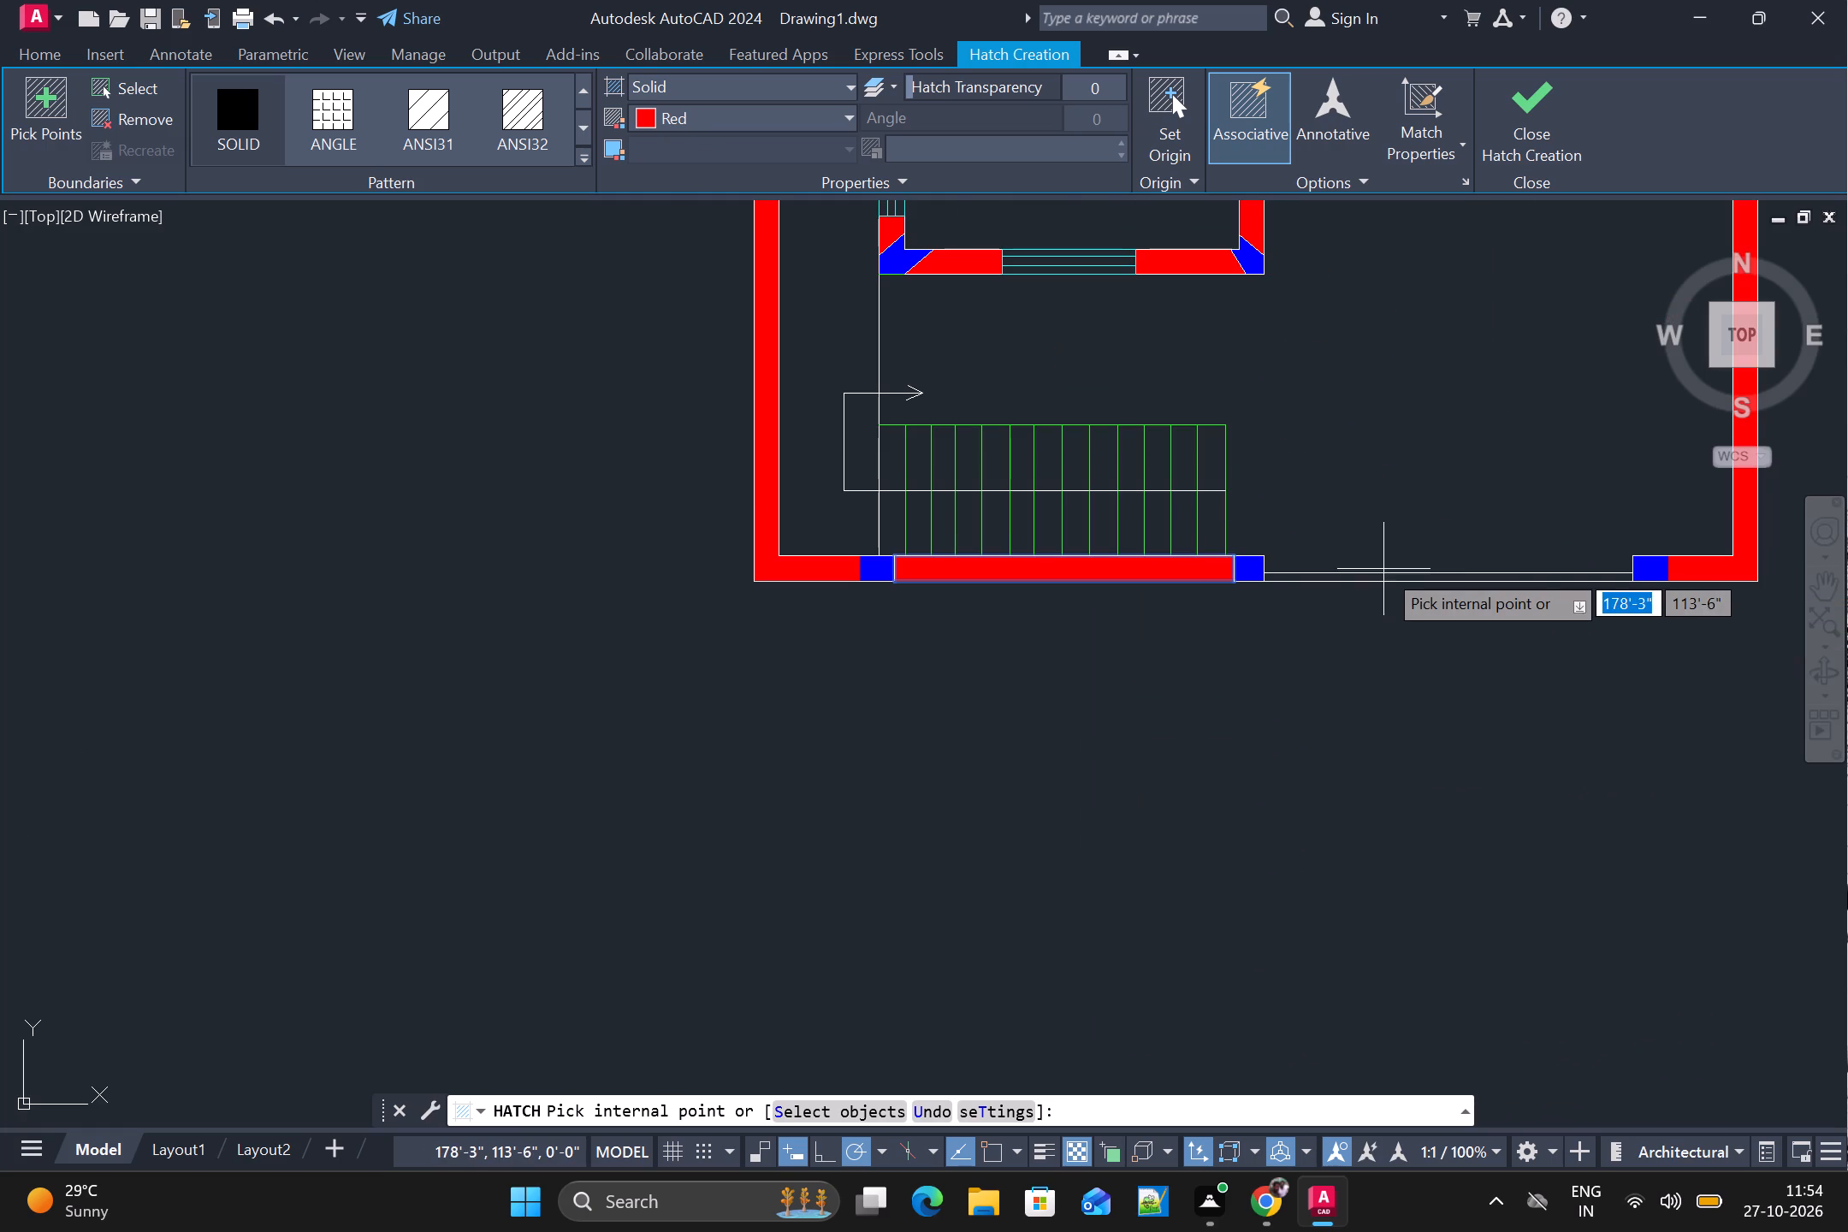
pyautogui.click(1374, 576)
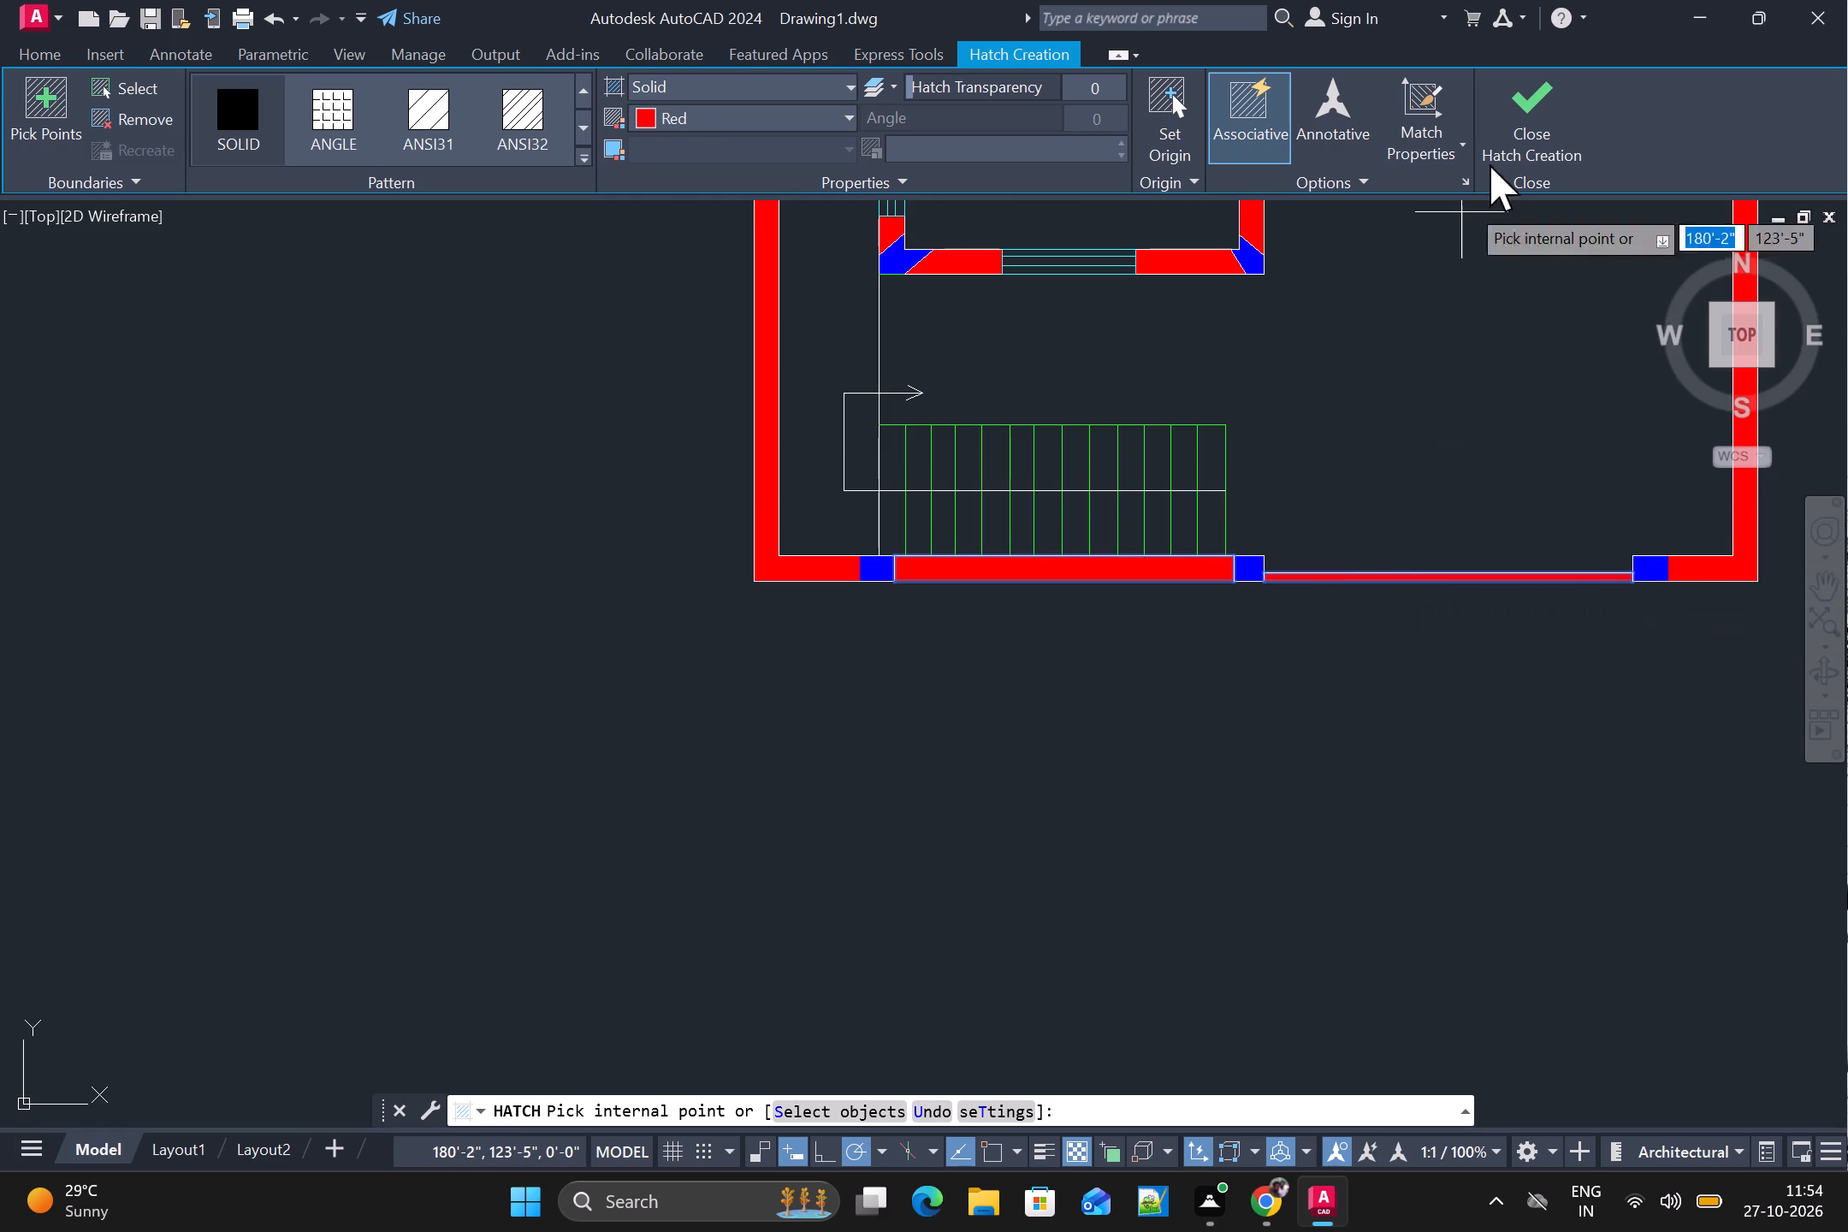
pyautogui.click(1513, 126)
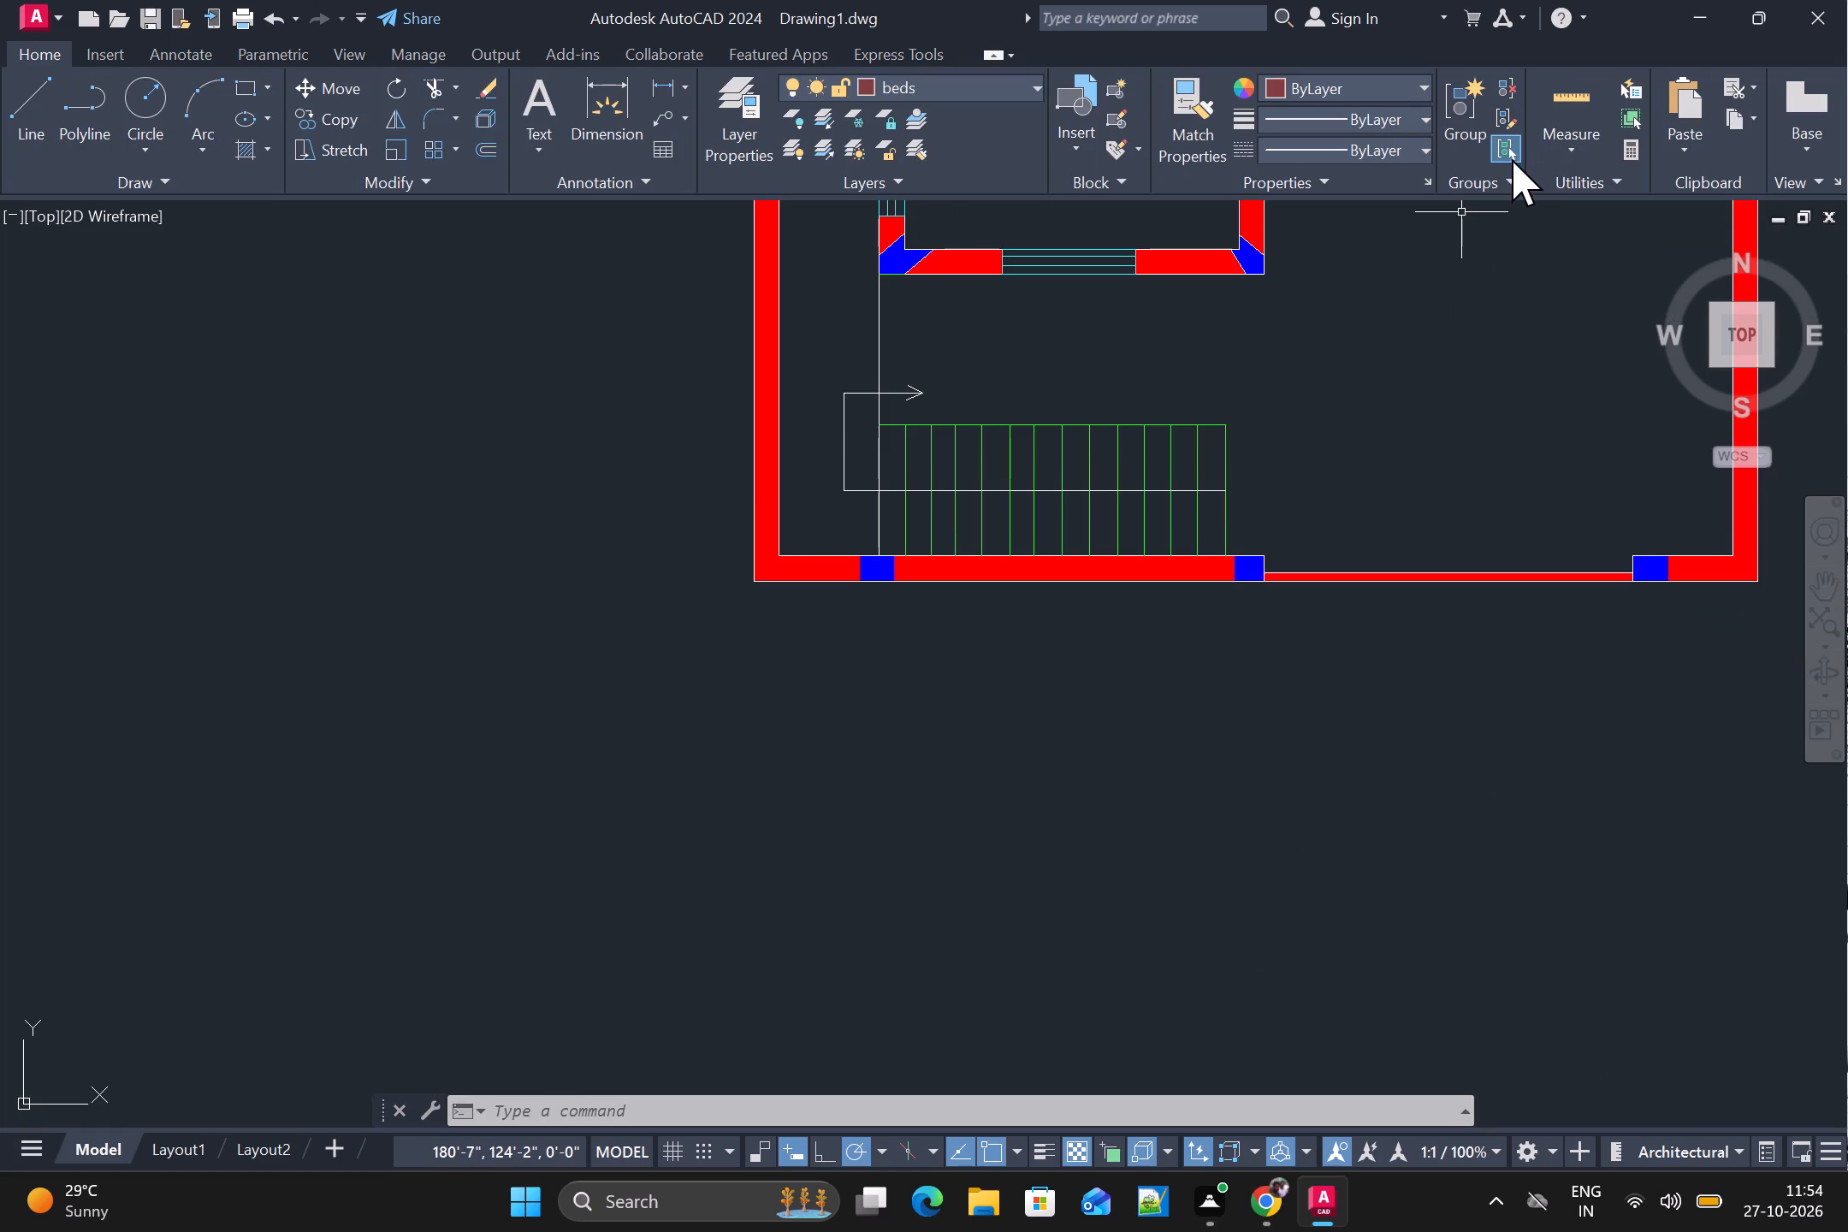
# Review the hatched and furnished floor plan and the area east of it around the car block.
pyautogui.scroll(-1, 1505, 192)
pyautogui.scroll(-3, 1521, 299)
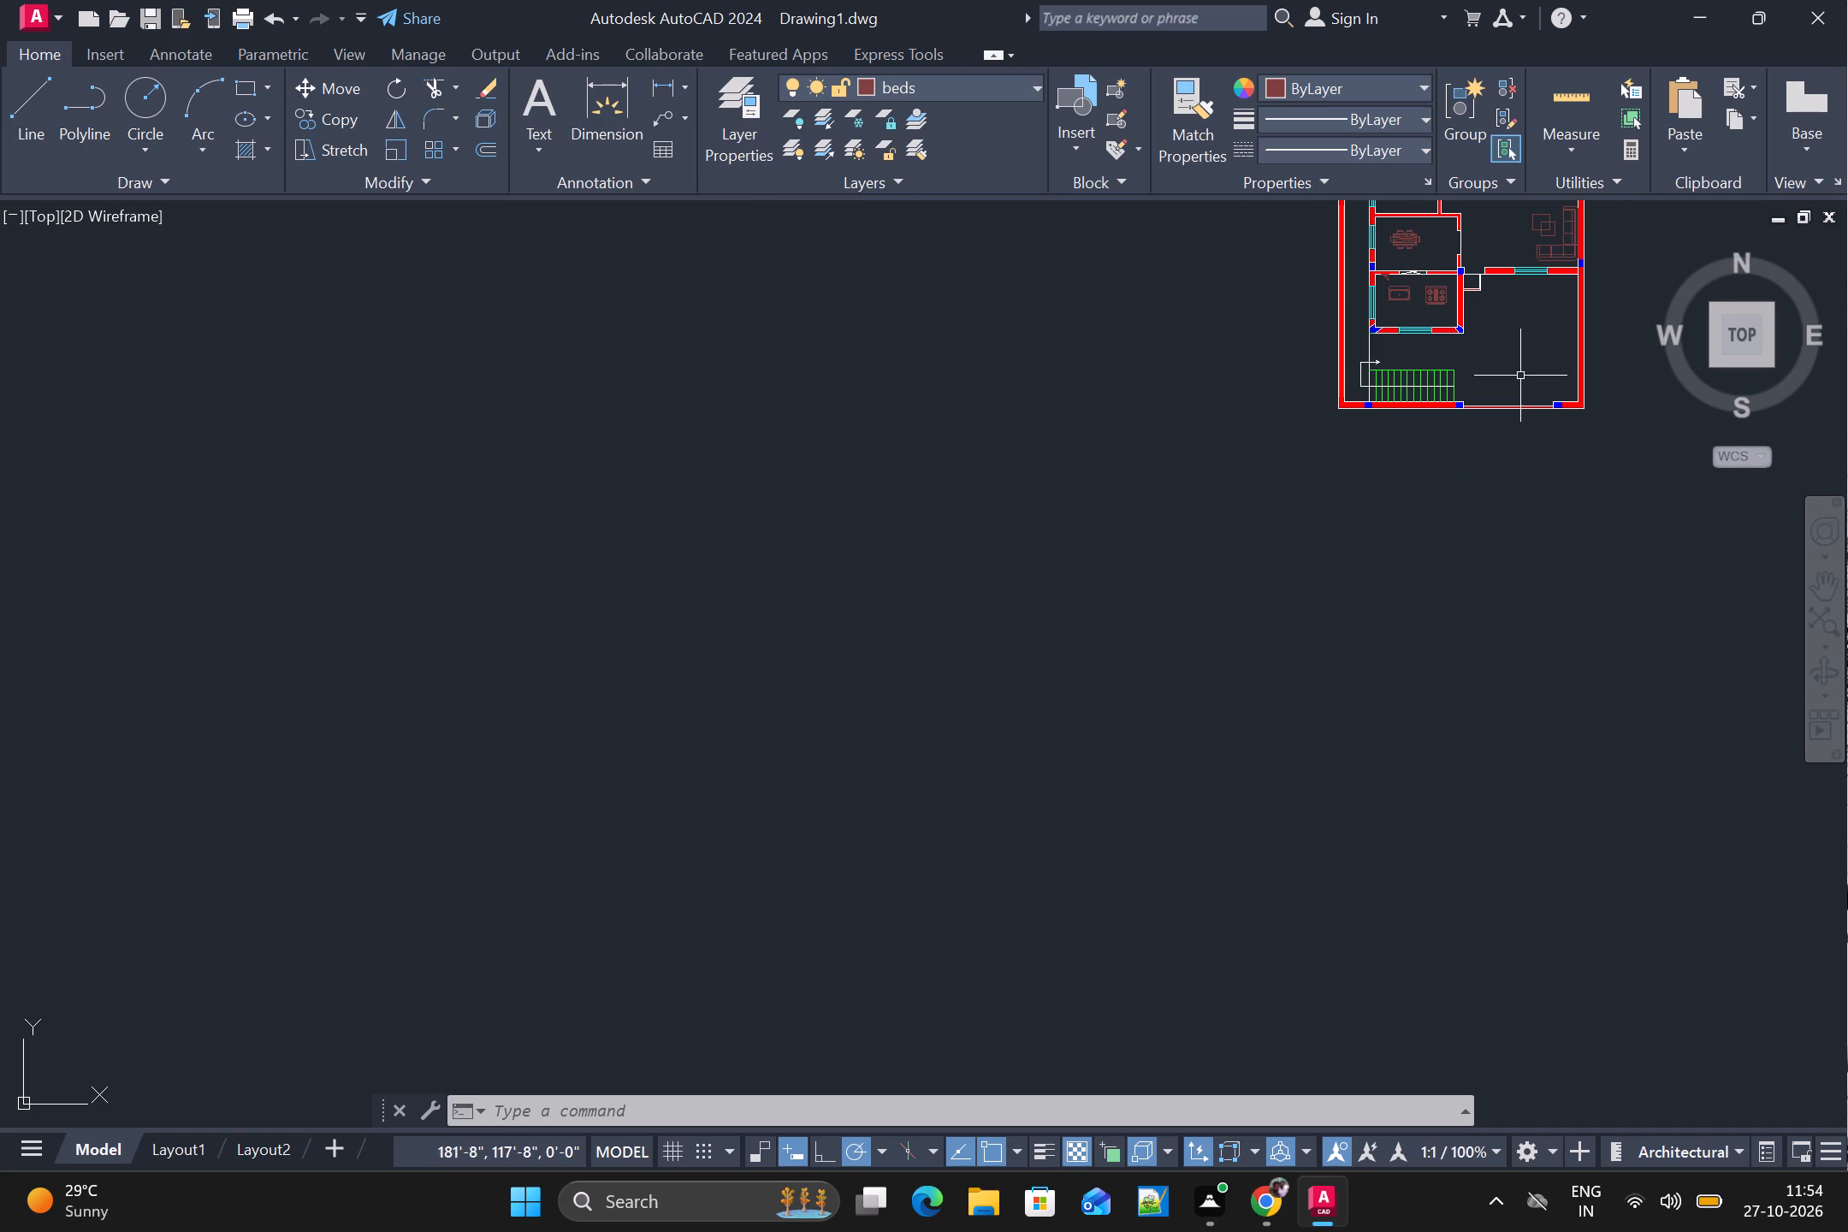
pyautogui.scroll(-1, 1545, 1005)
pyautogui.scroll(3, 1578, 634)
pyautogui.moveTo(1555, 643); pyautogui.dragTo(1456, 899, button='middle')
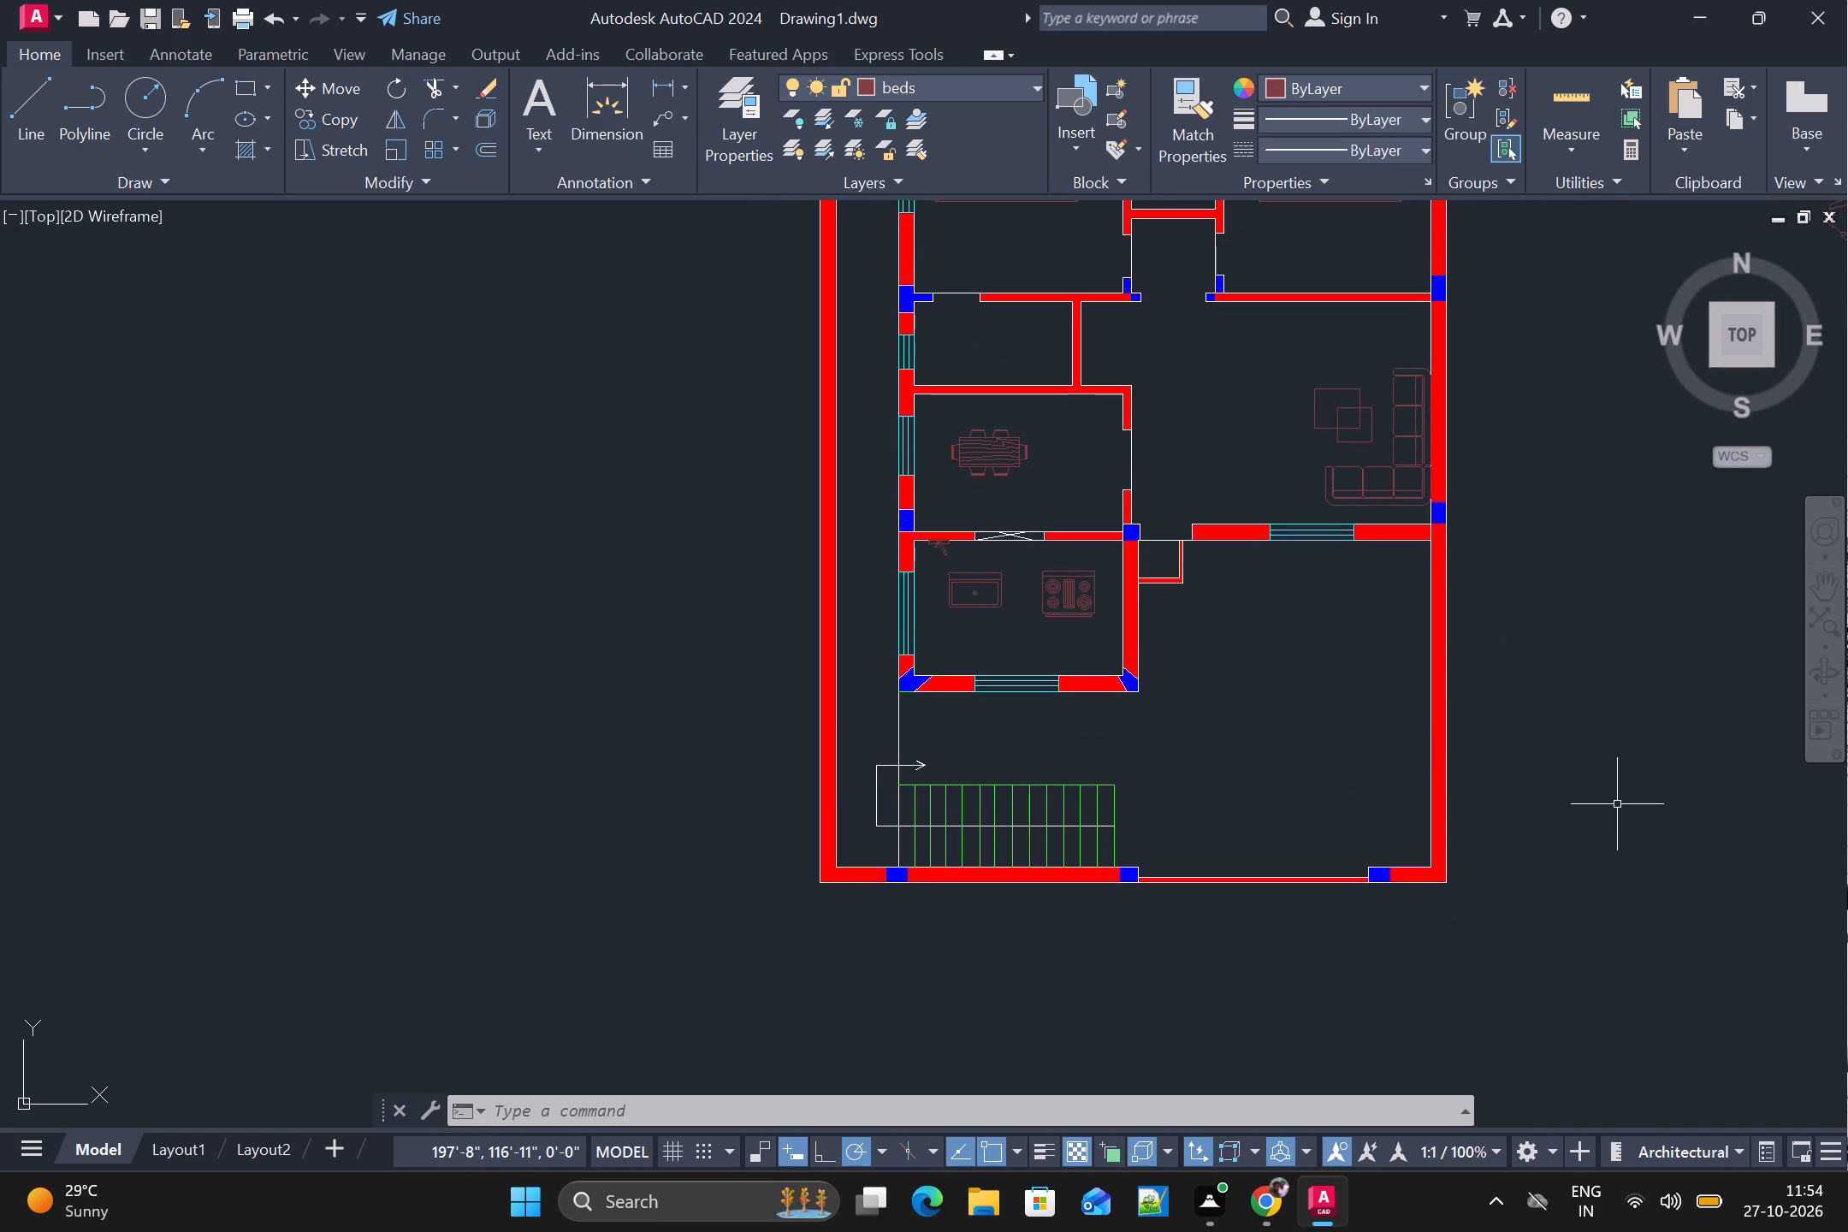
pyautogui.scroll(-2, 1617, 804)
pyautogui.scroll(2, 1617, 773)
pyautogui.moveTo(1618, 769); pyautogui.dragTo(1602, 895, button='middle')
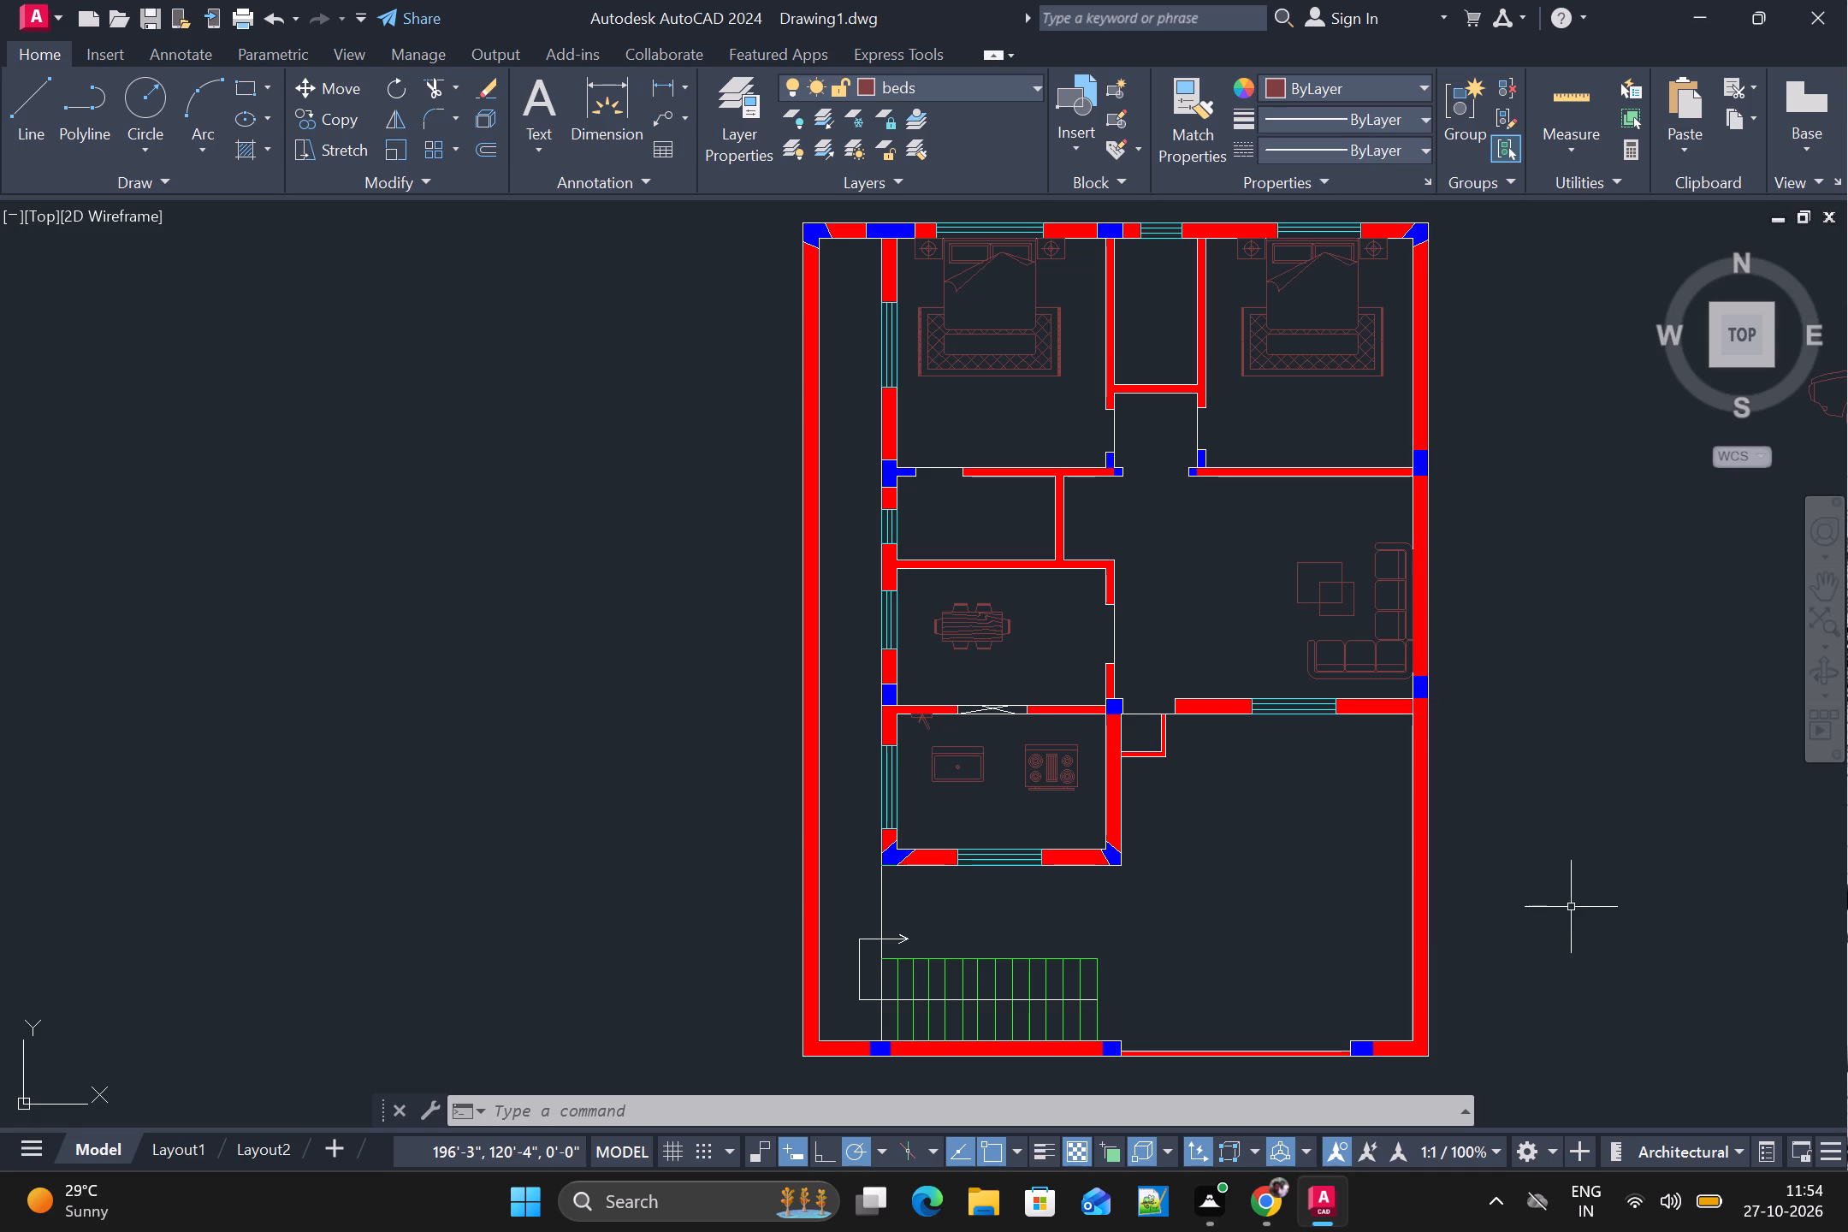
pyautogui.scroll(-1, 1522, 896)
pyautogui.moveTo(1560, 890); pyautogui.dragTo(1300, 839, button='middle')
pyautogui.scroll(1, 1300, 839)
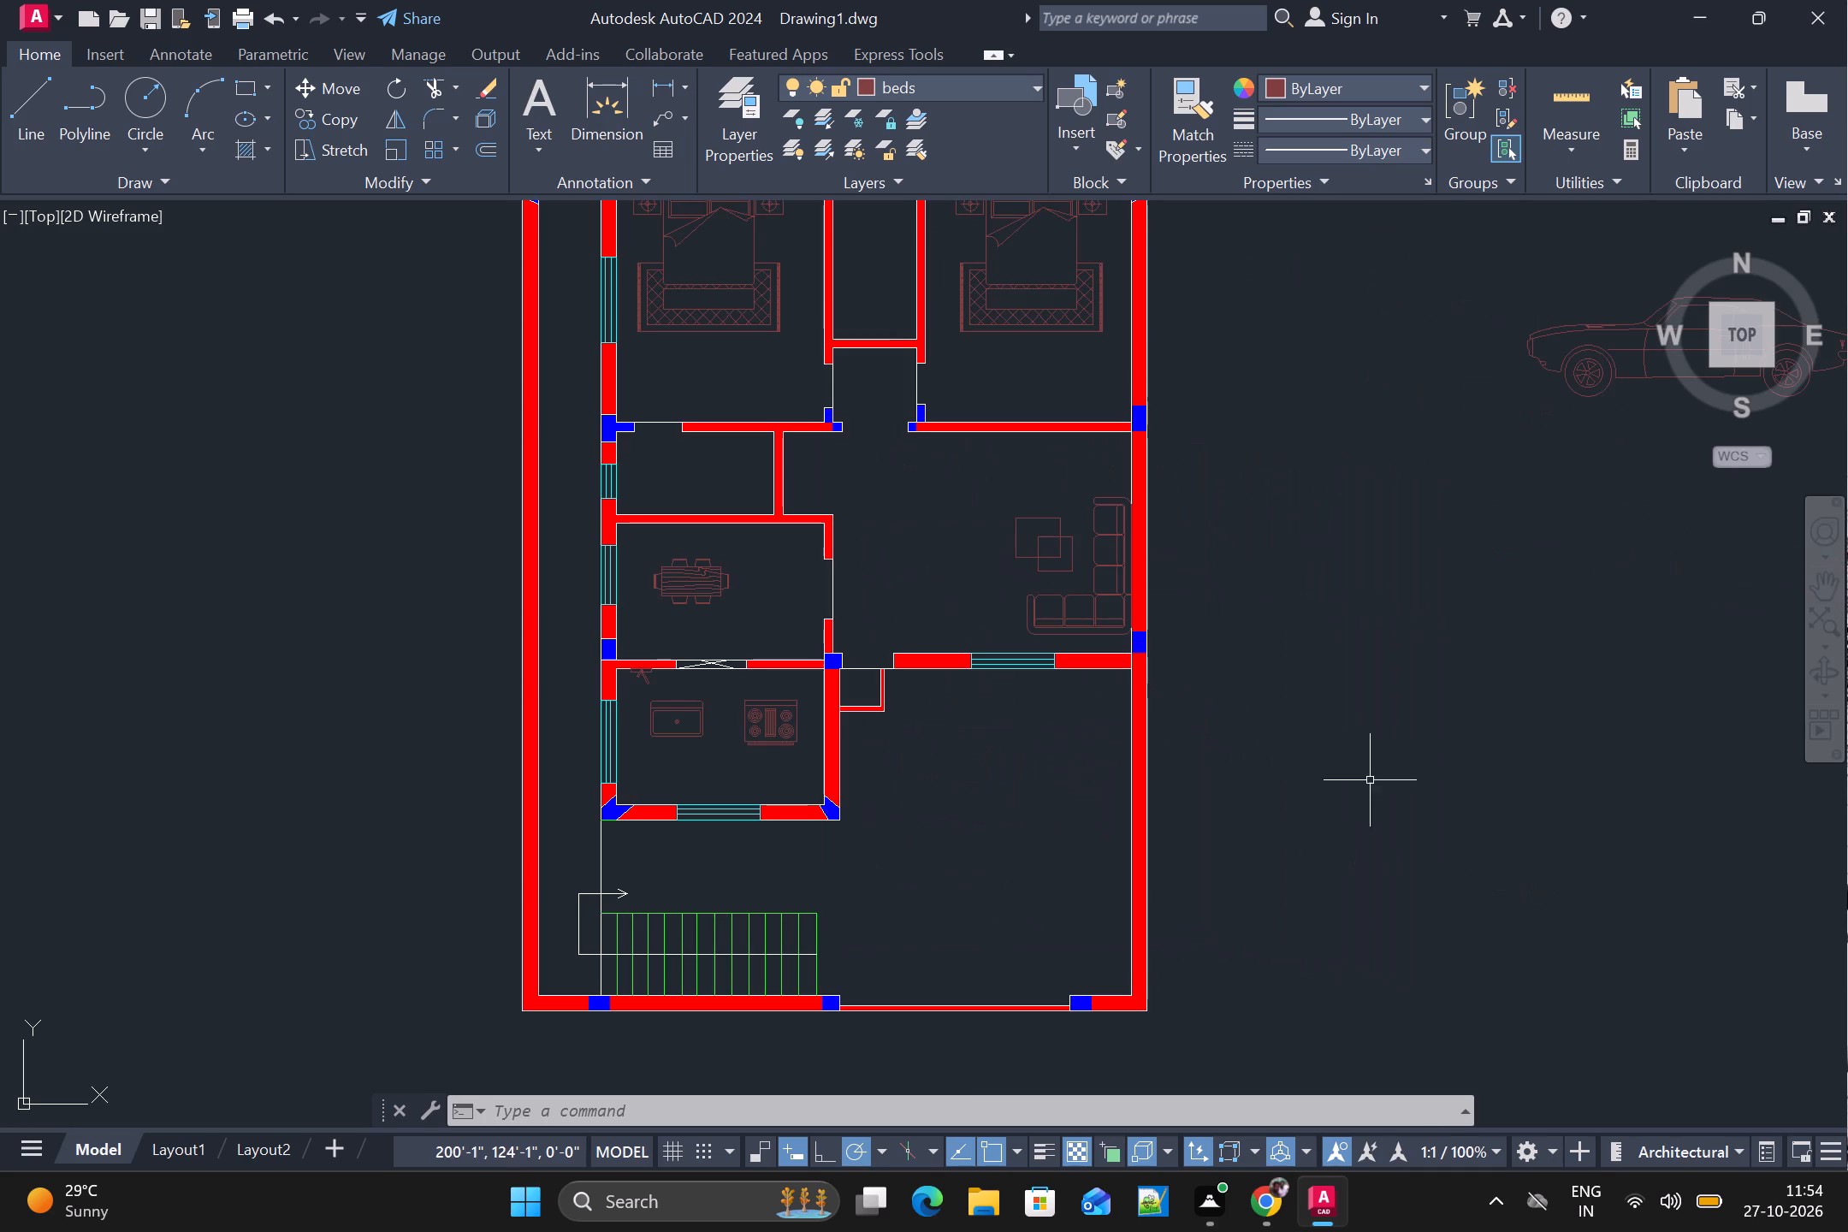
# Switch the car block east of the plan to its Sports Car (Top) view.
pyautogui.click(1573, 367)
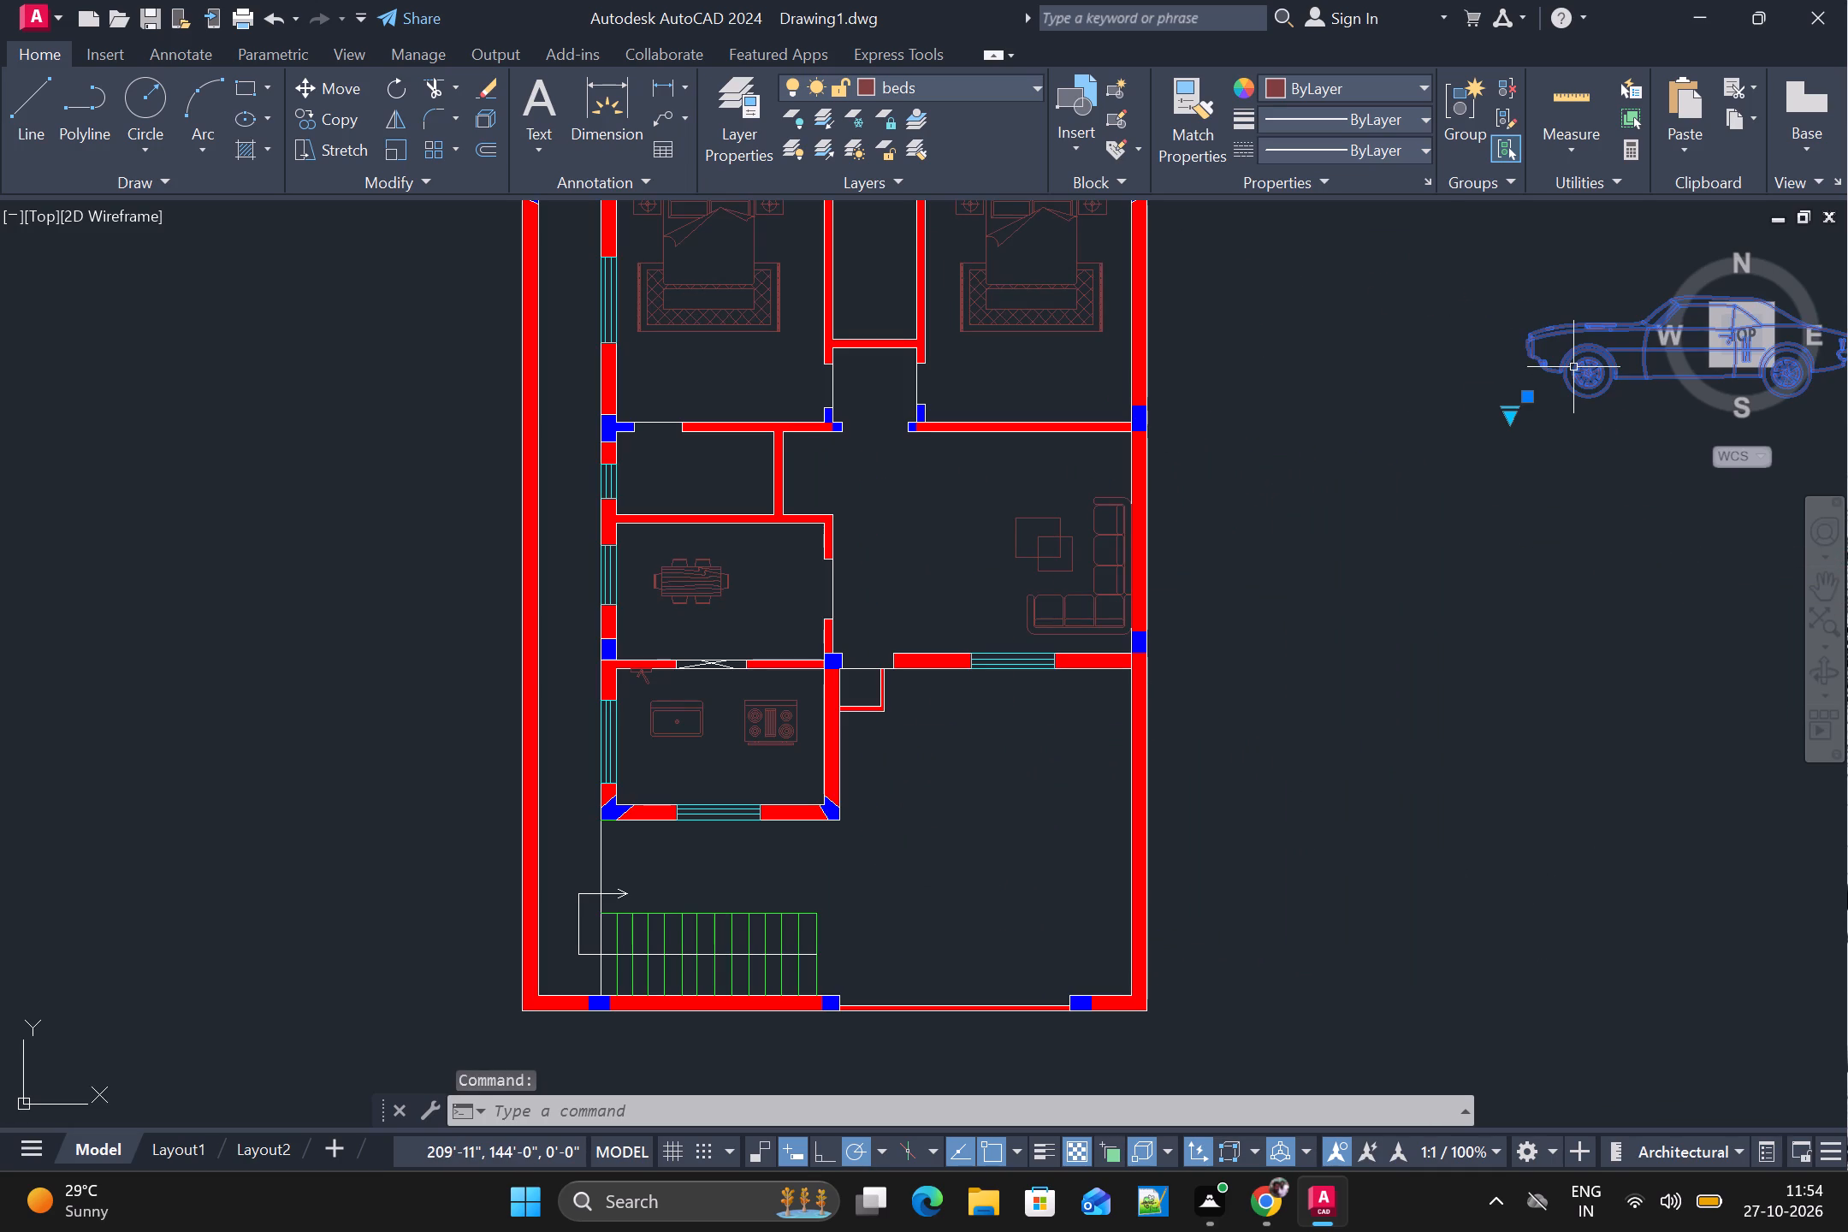
pyautogui.click(1513, 413)
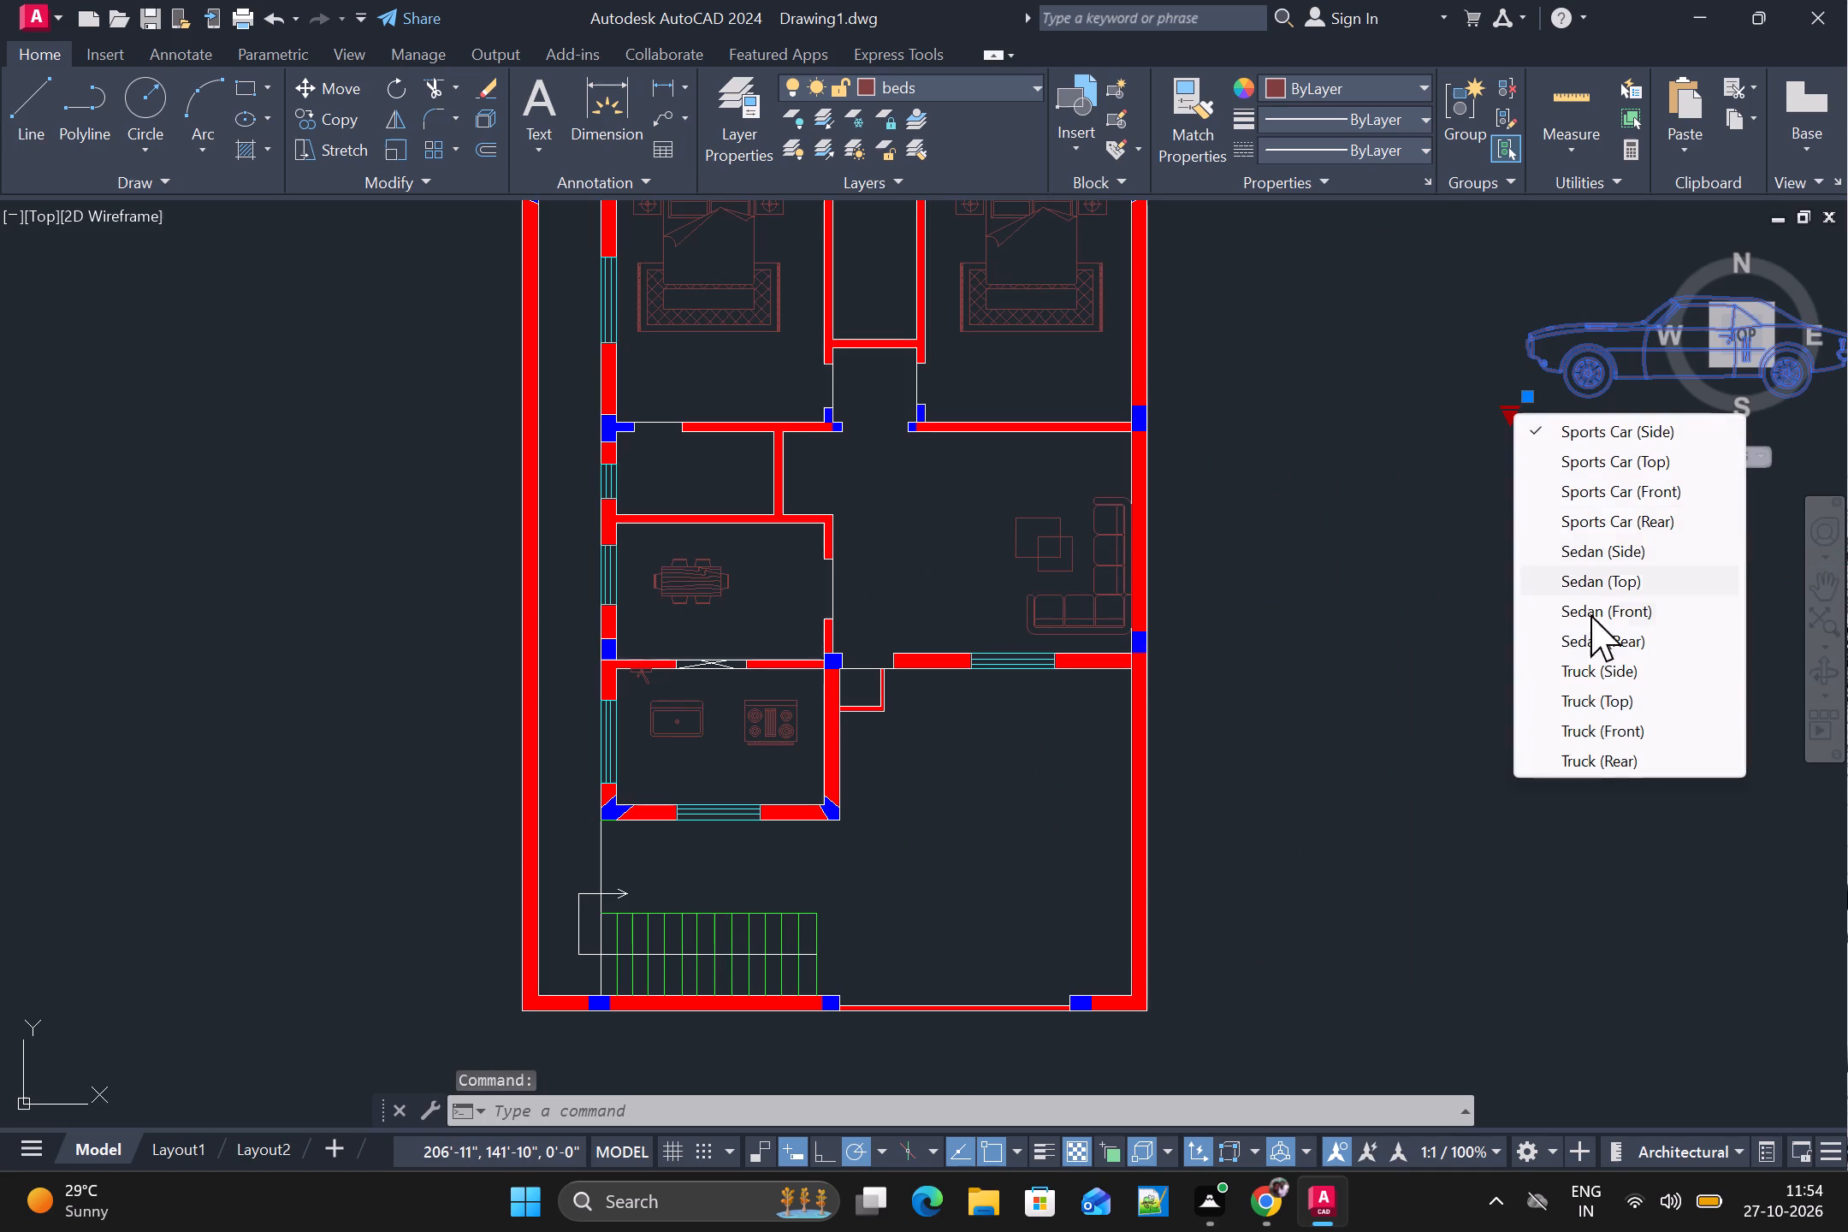
pyautogui.click(1635, 465)
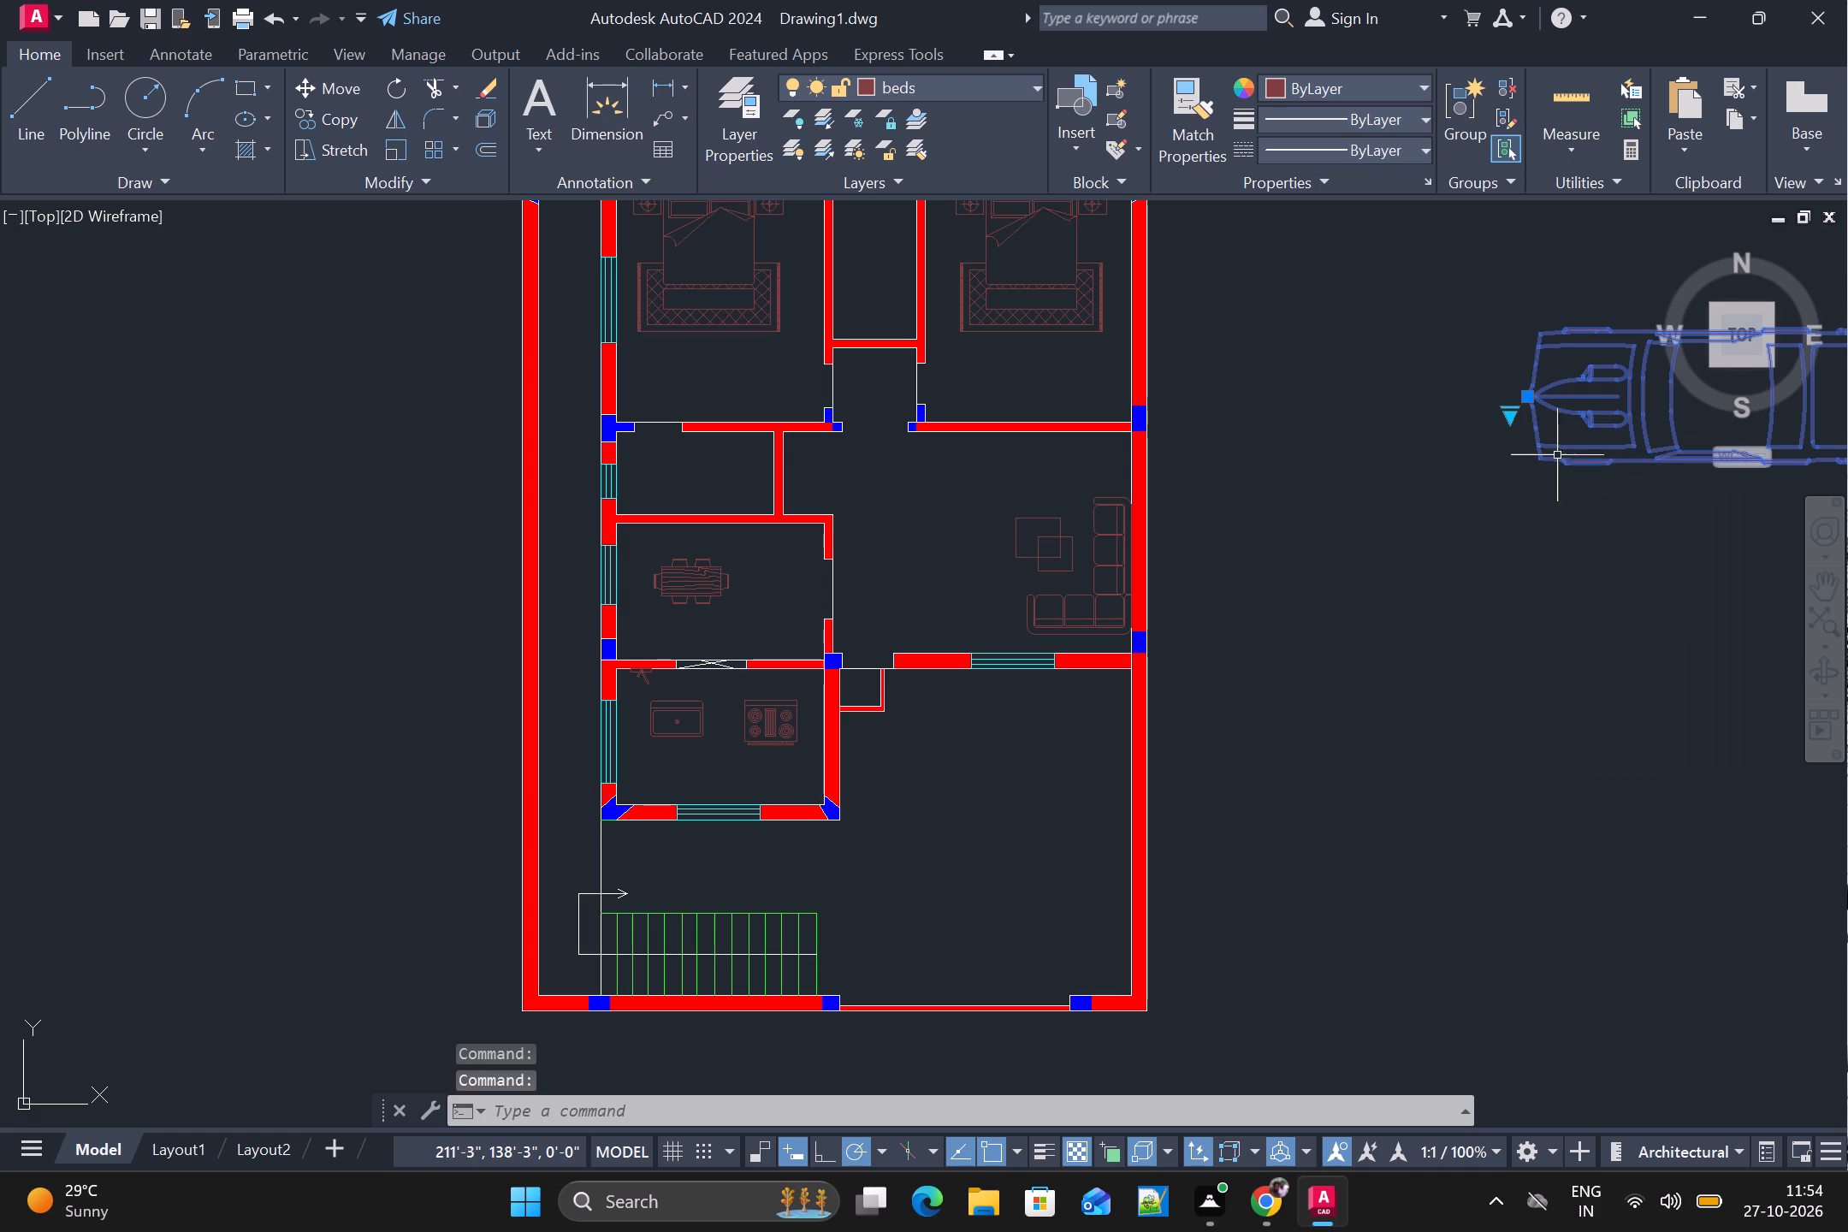
pyautogui.click(1506, 409)
pyautogui.click(1329, 370)
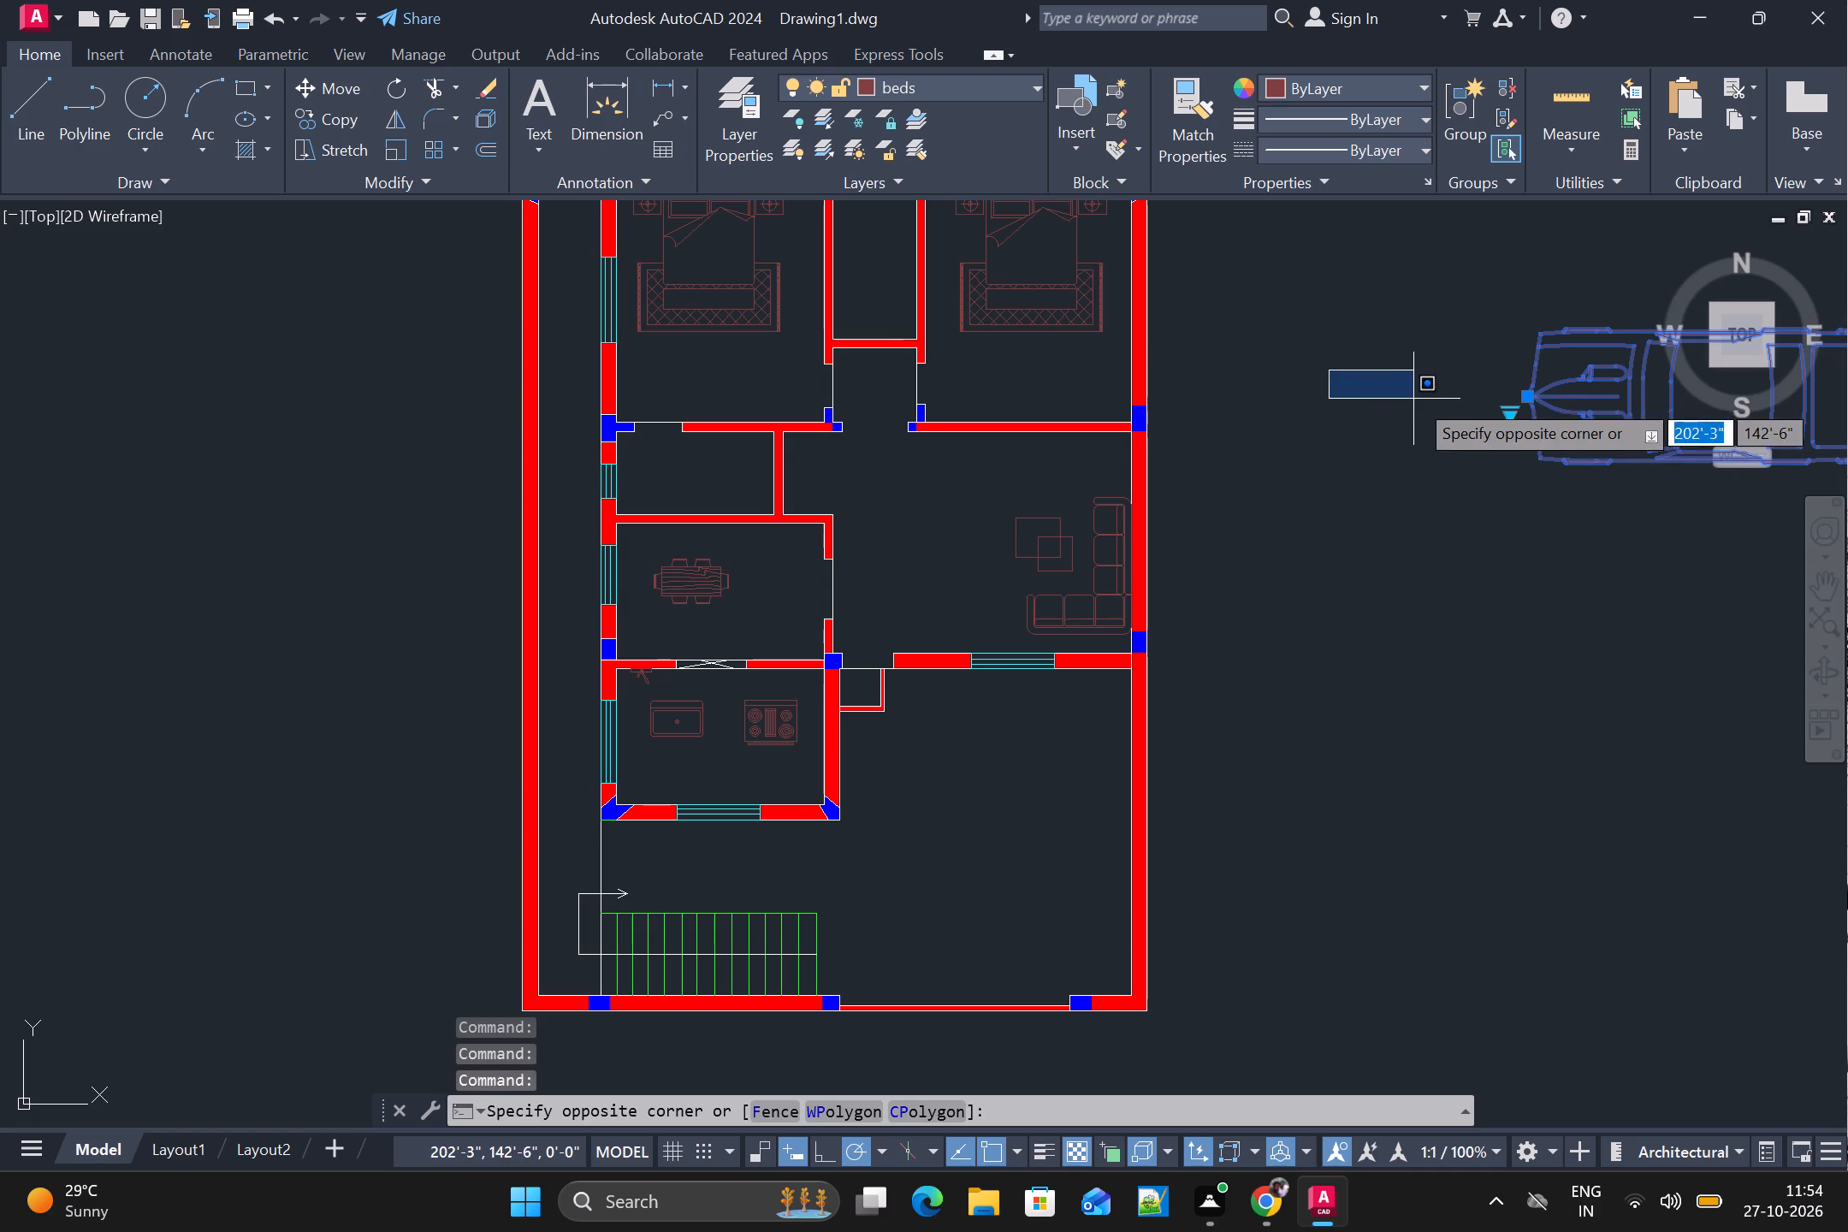
pyautogui.click(1406, 407)
# Rotate the car block 270° about its front tip so its body extends south.
pyautogui.write('ro')
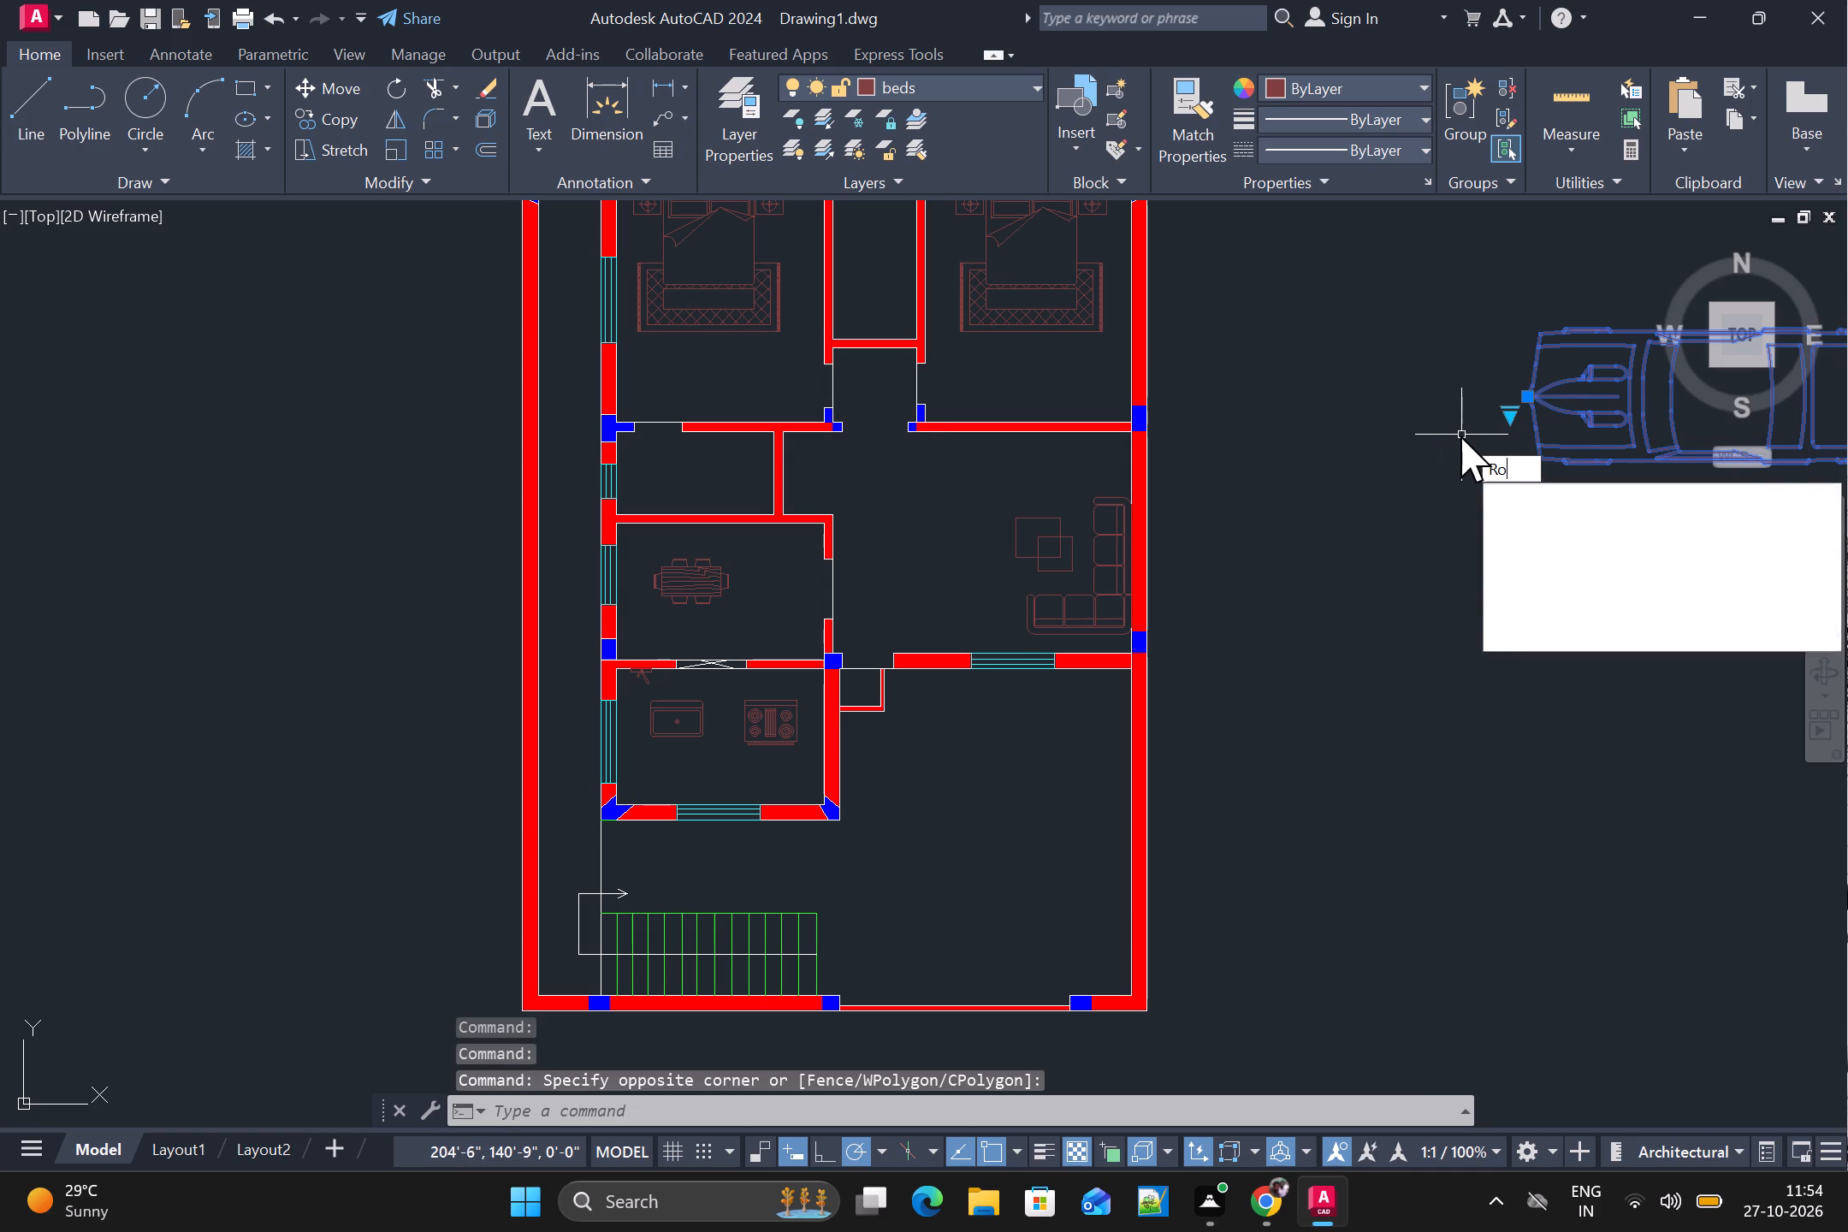
pyautogui.press('space')
pyautogui.click(1523, 403)
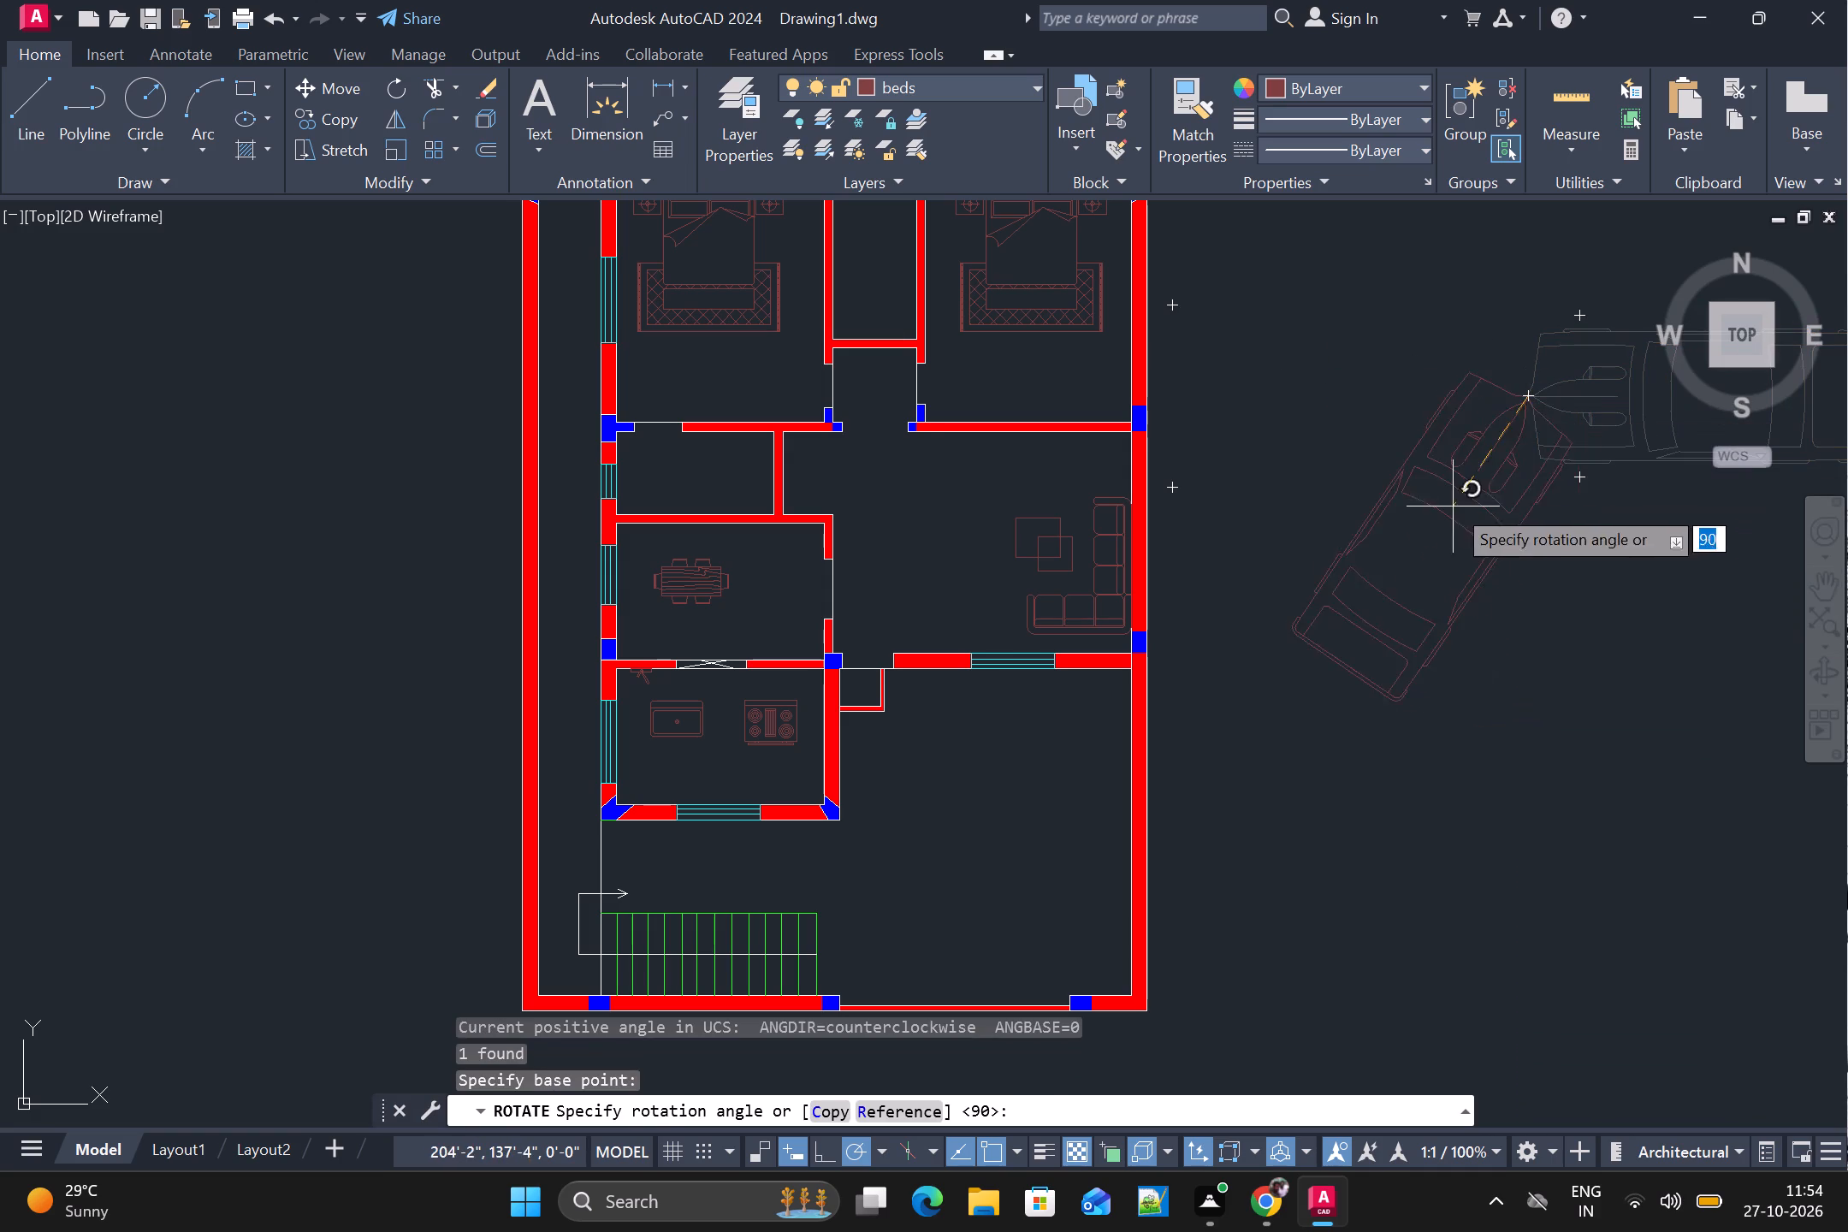
pyautogui.click(1529, 649)
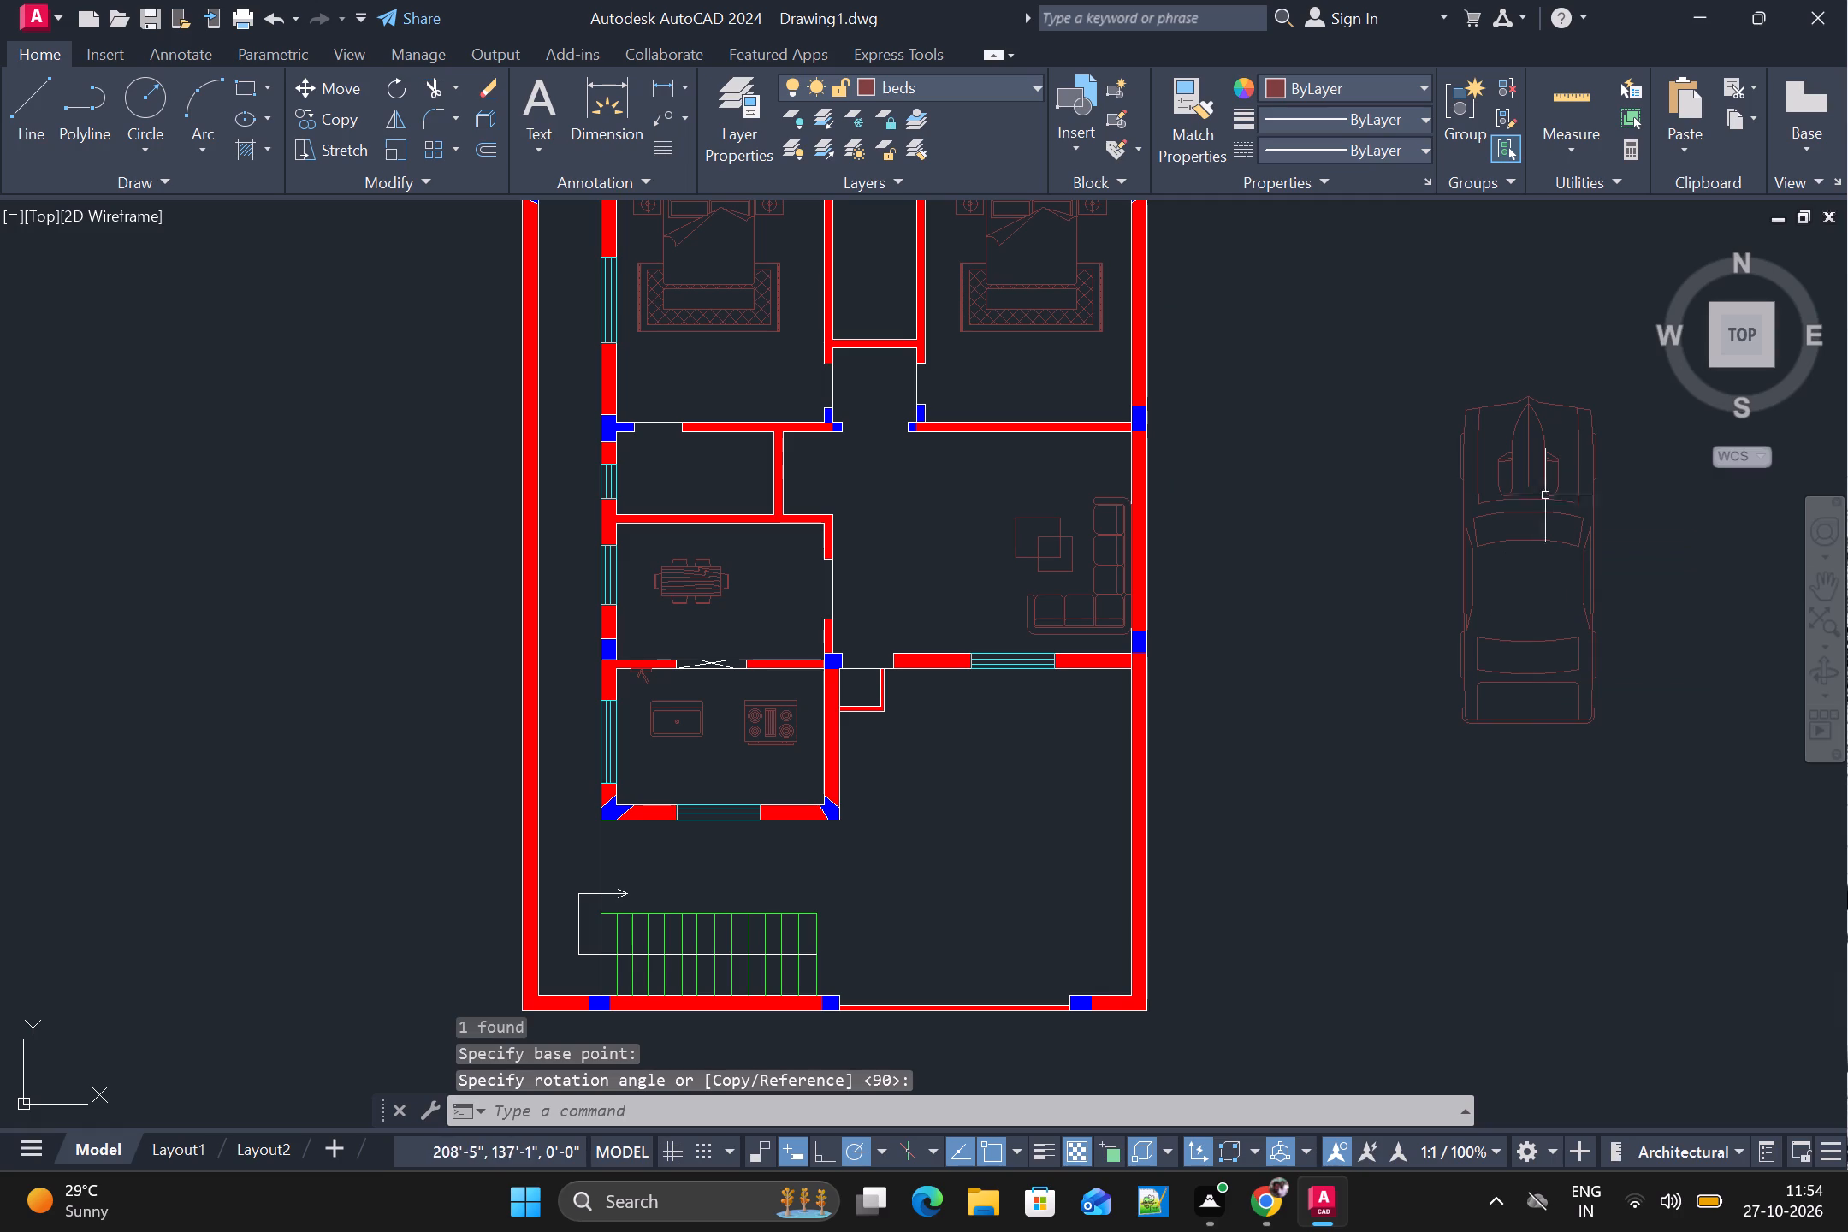
# Move the car by its front tip into the parking area, just south of the living room window.
pyautogui.click(1530, 404)
pyautogui.press('m')
pyautogui.press('space')
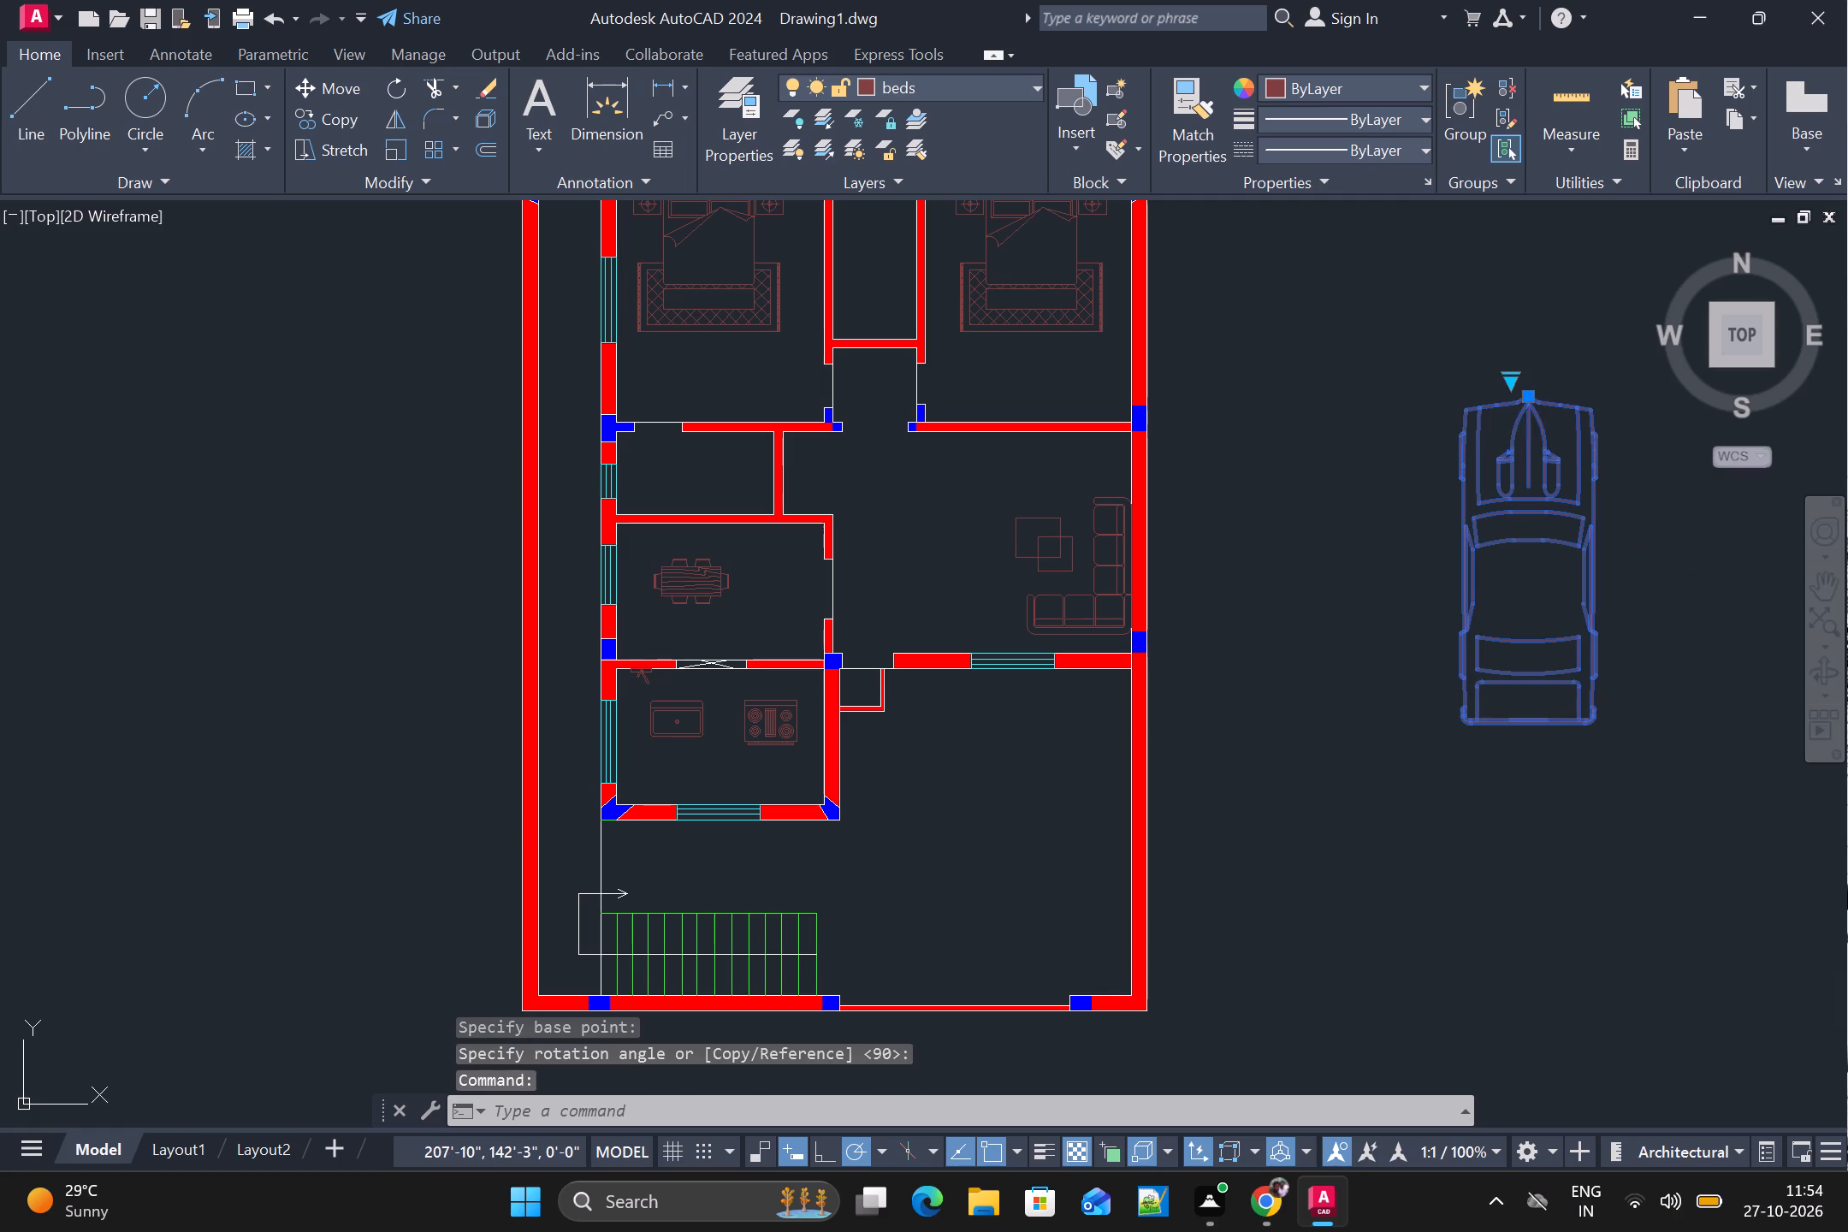
pyautogui.click(1530, 403)
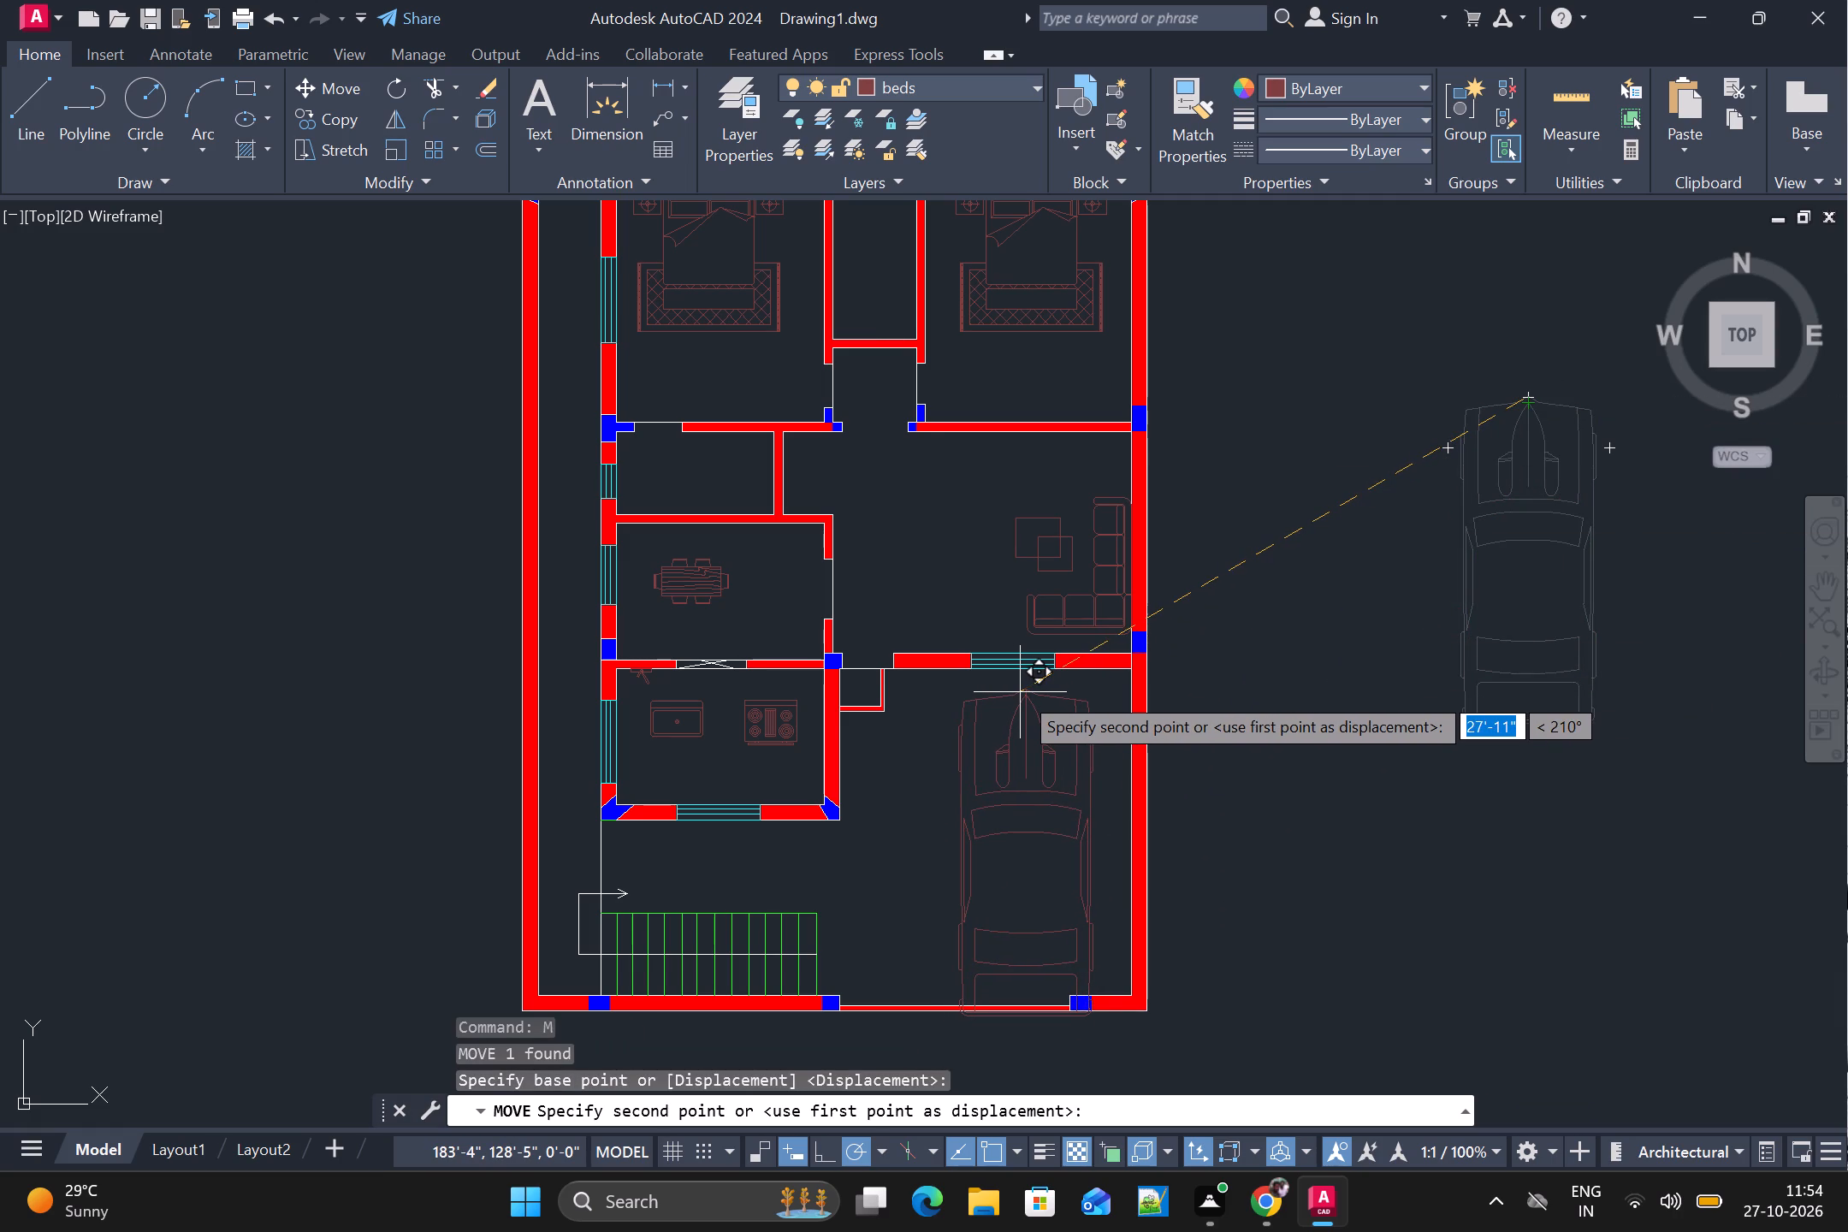
pyautogui.click(1020, 692)
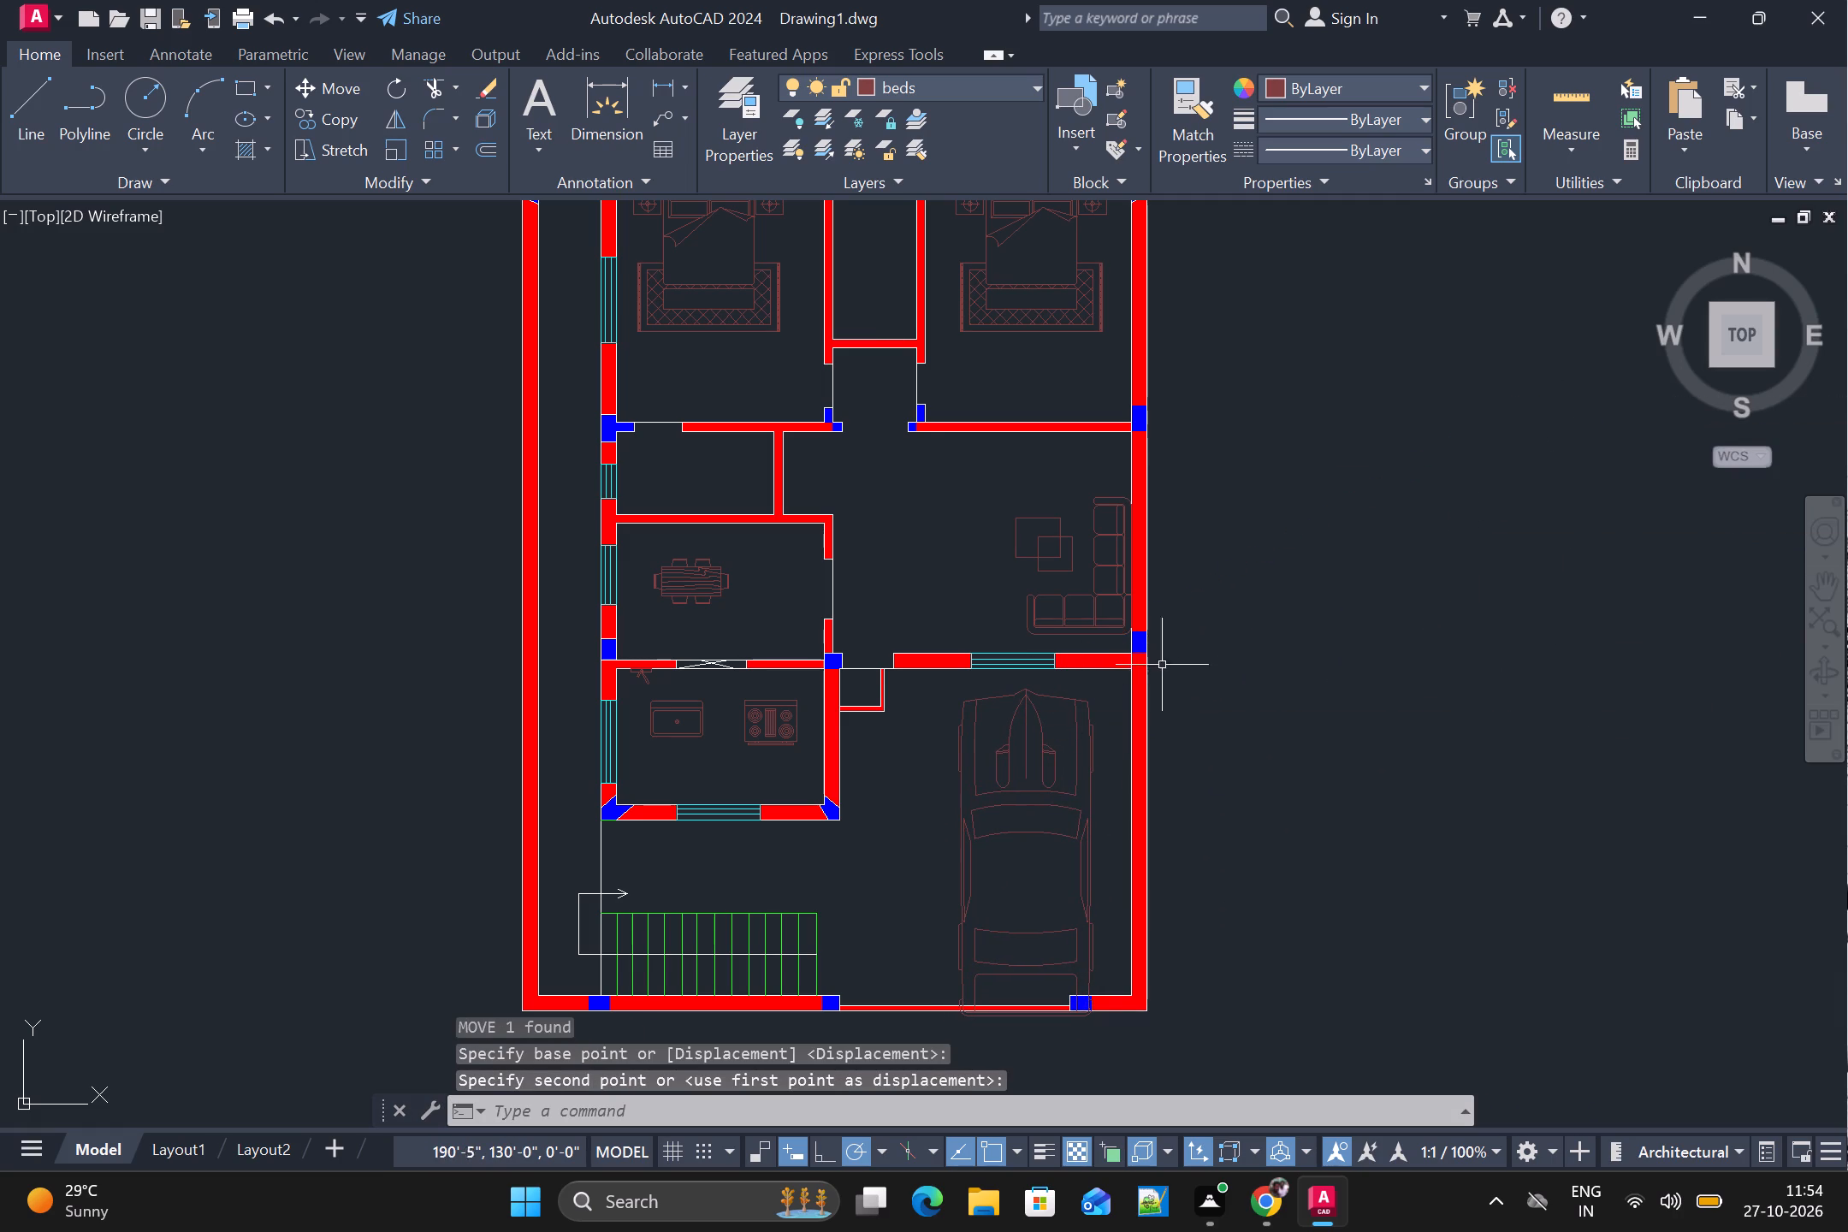
# Scale the car down about its front tip to fit inside the parking area.
pyautogui.click(1023, 715)
pyautogui.write('sc')
pyautogui.press('space')
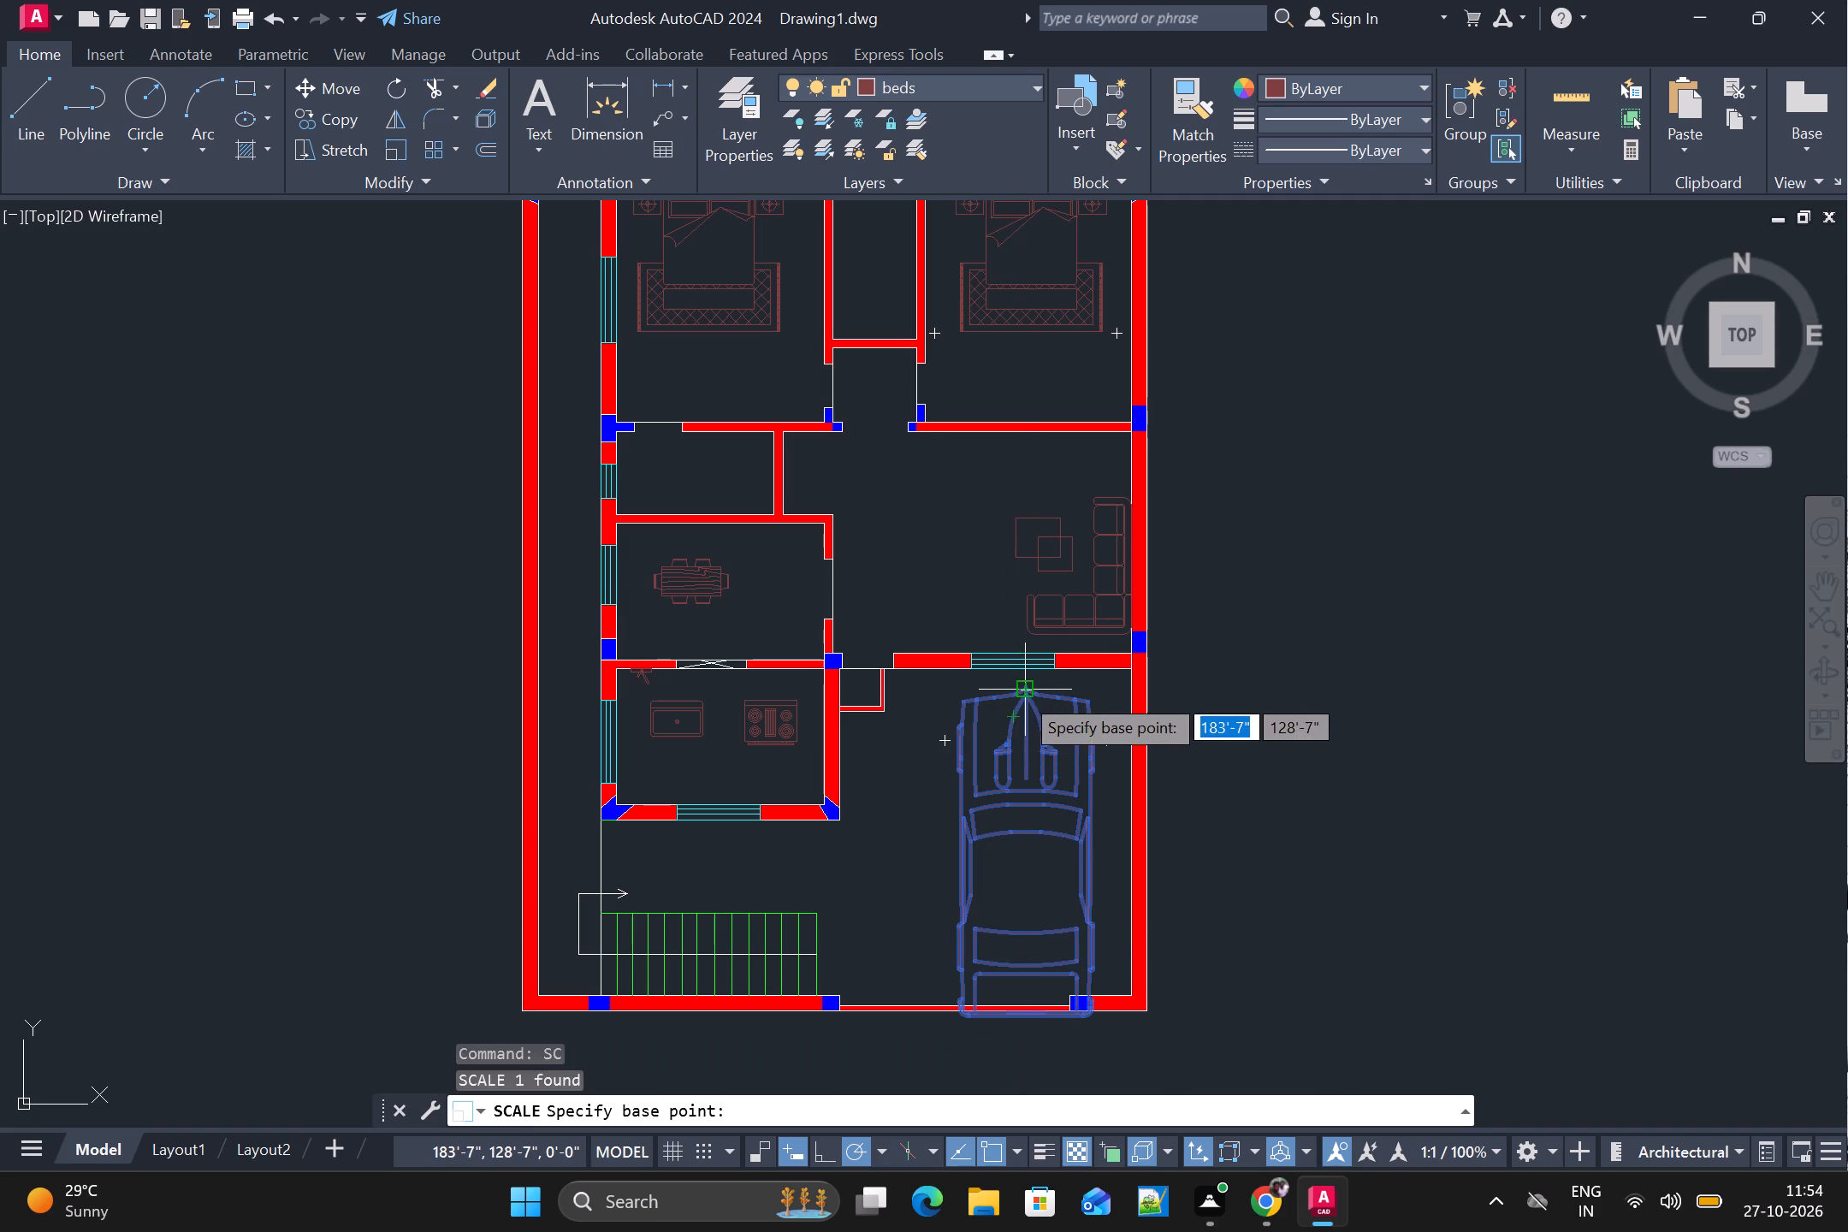
pyautogui.click(1026, 691)
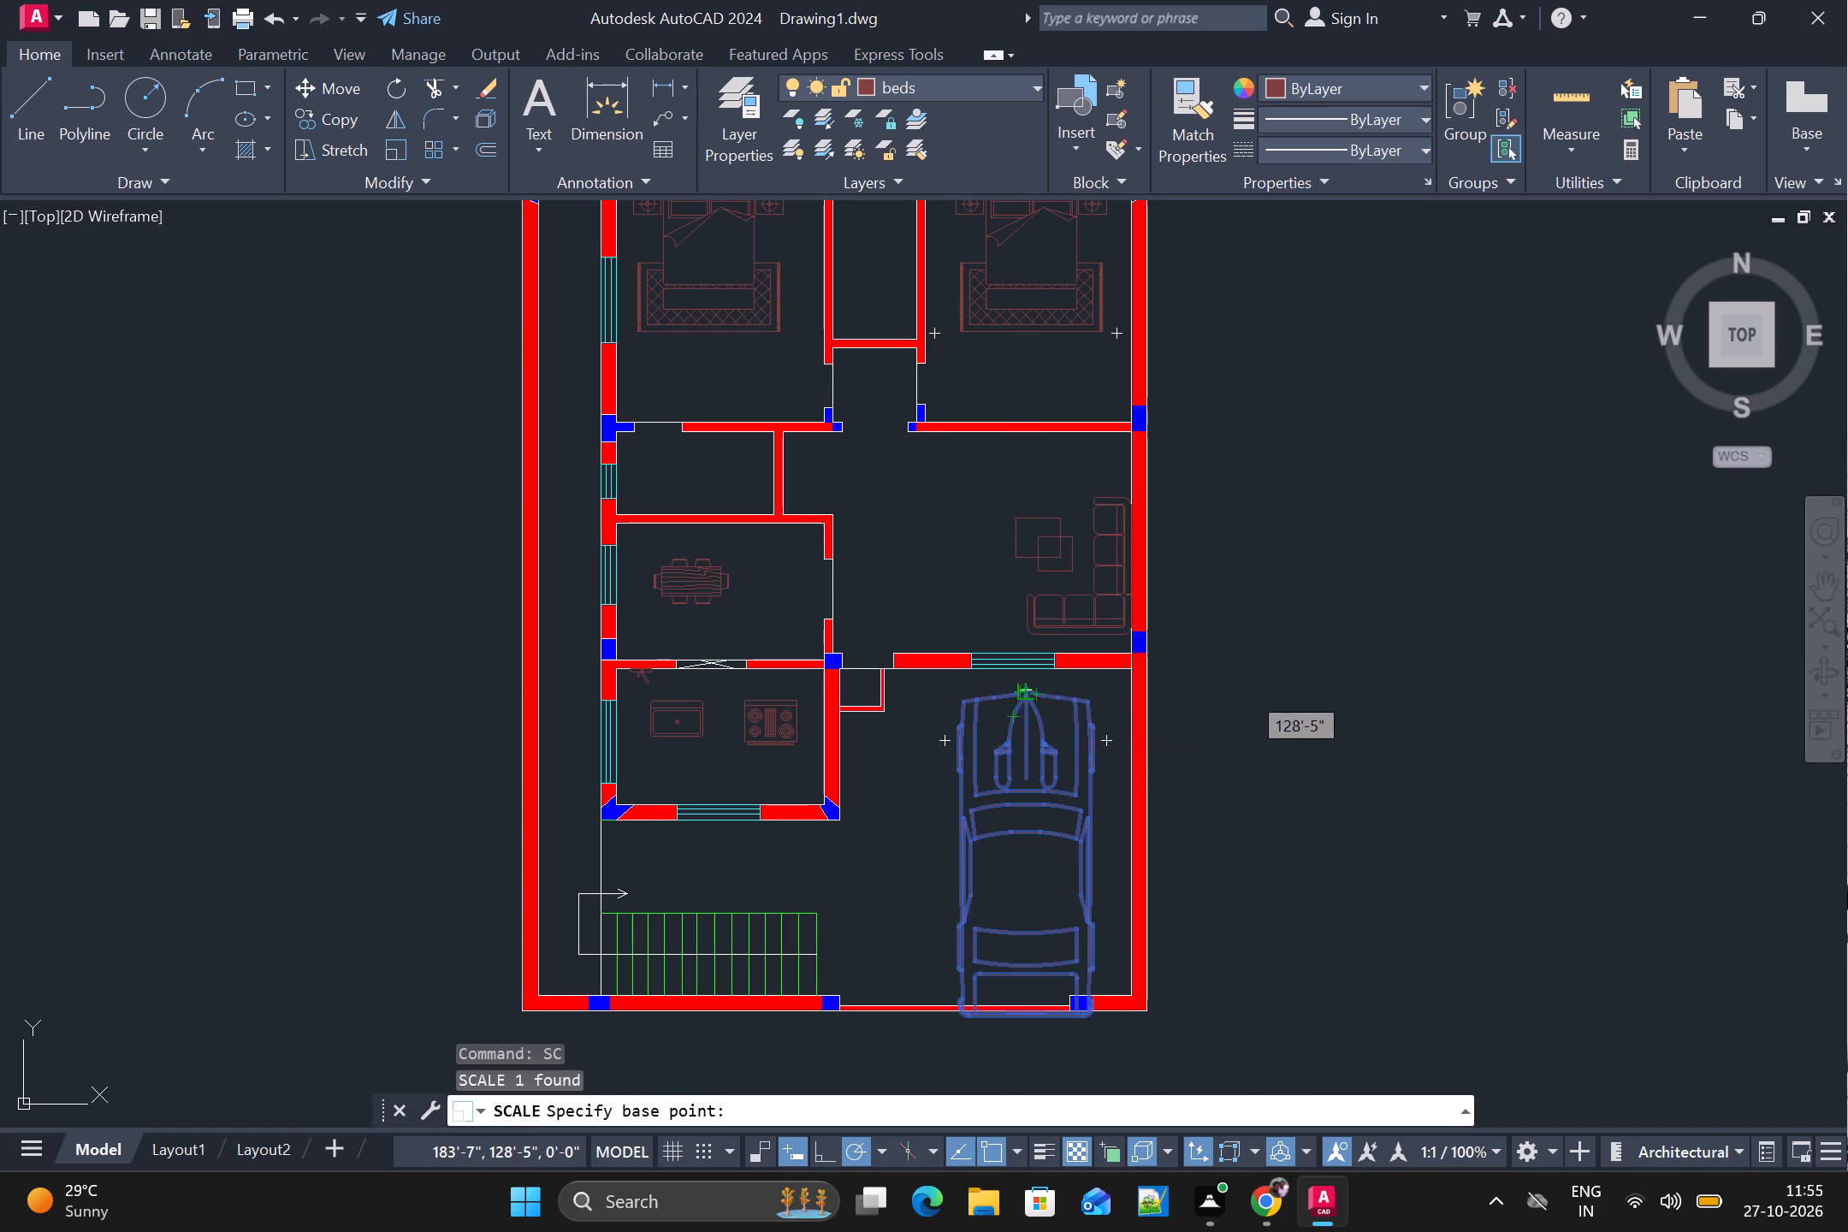
pyautogui.click(1028, 869)
# Switch the toilet block northeast of the plan to its Elongated (Plan) view.
pyautogui.scroll(-1, 1240, 829)
pyautogui.moveTo(1251, 828); pyautogui.dragTo(1309, 813, button='middle')
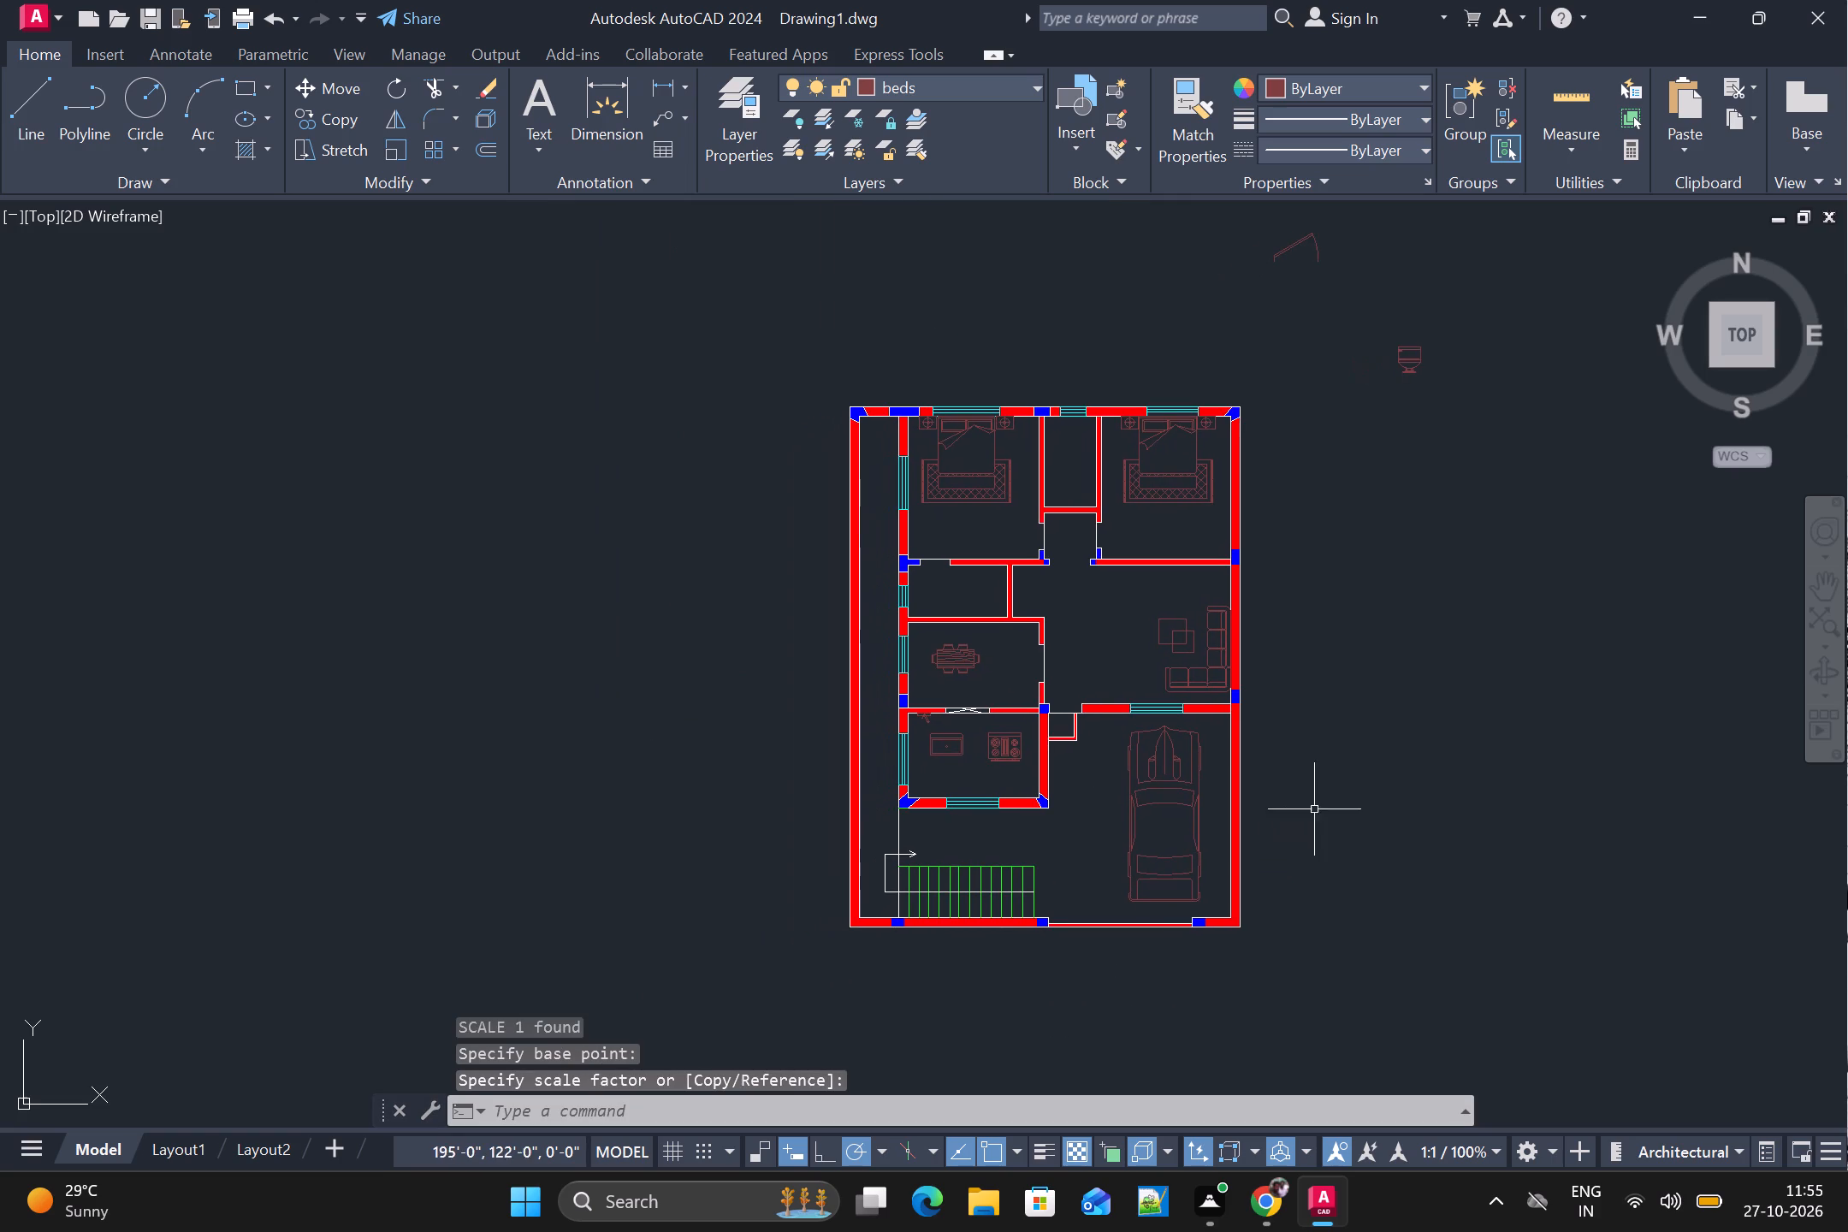
pyautogui.click(1416, 364)
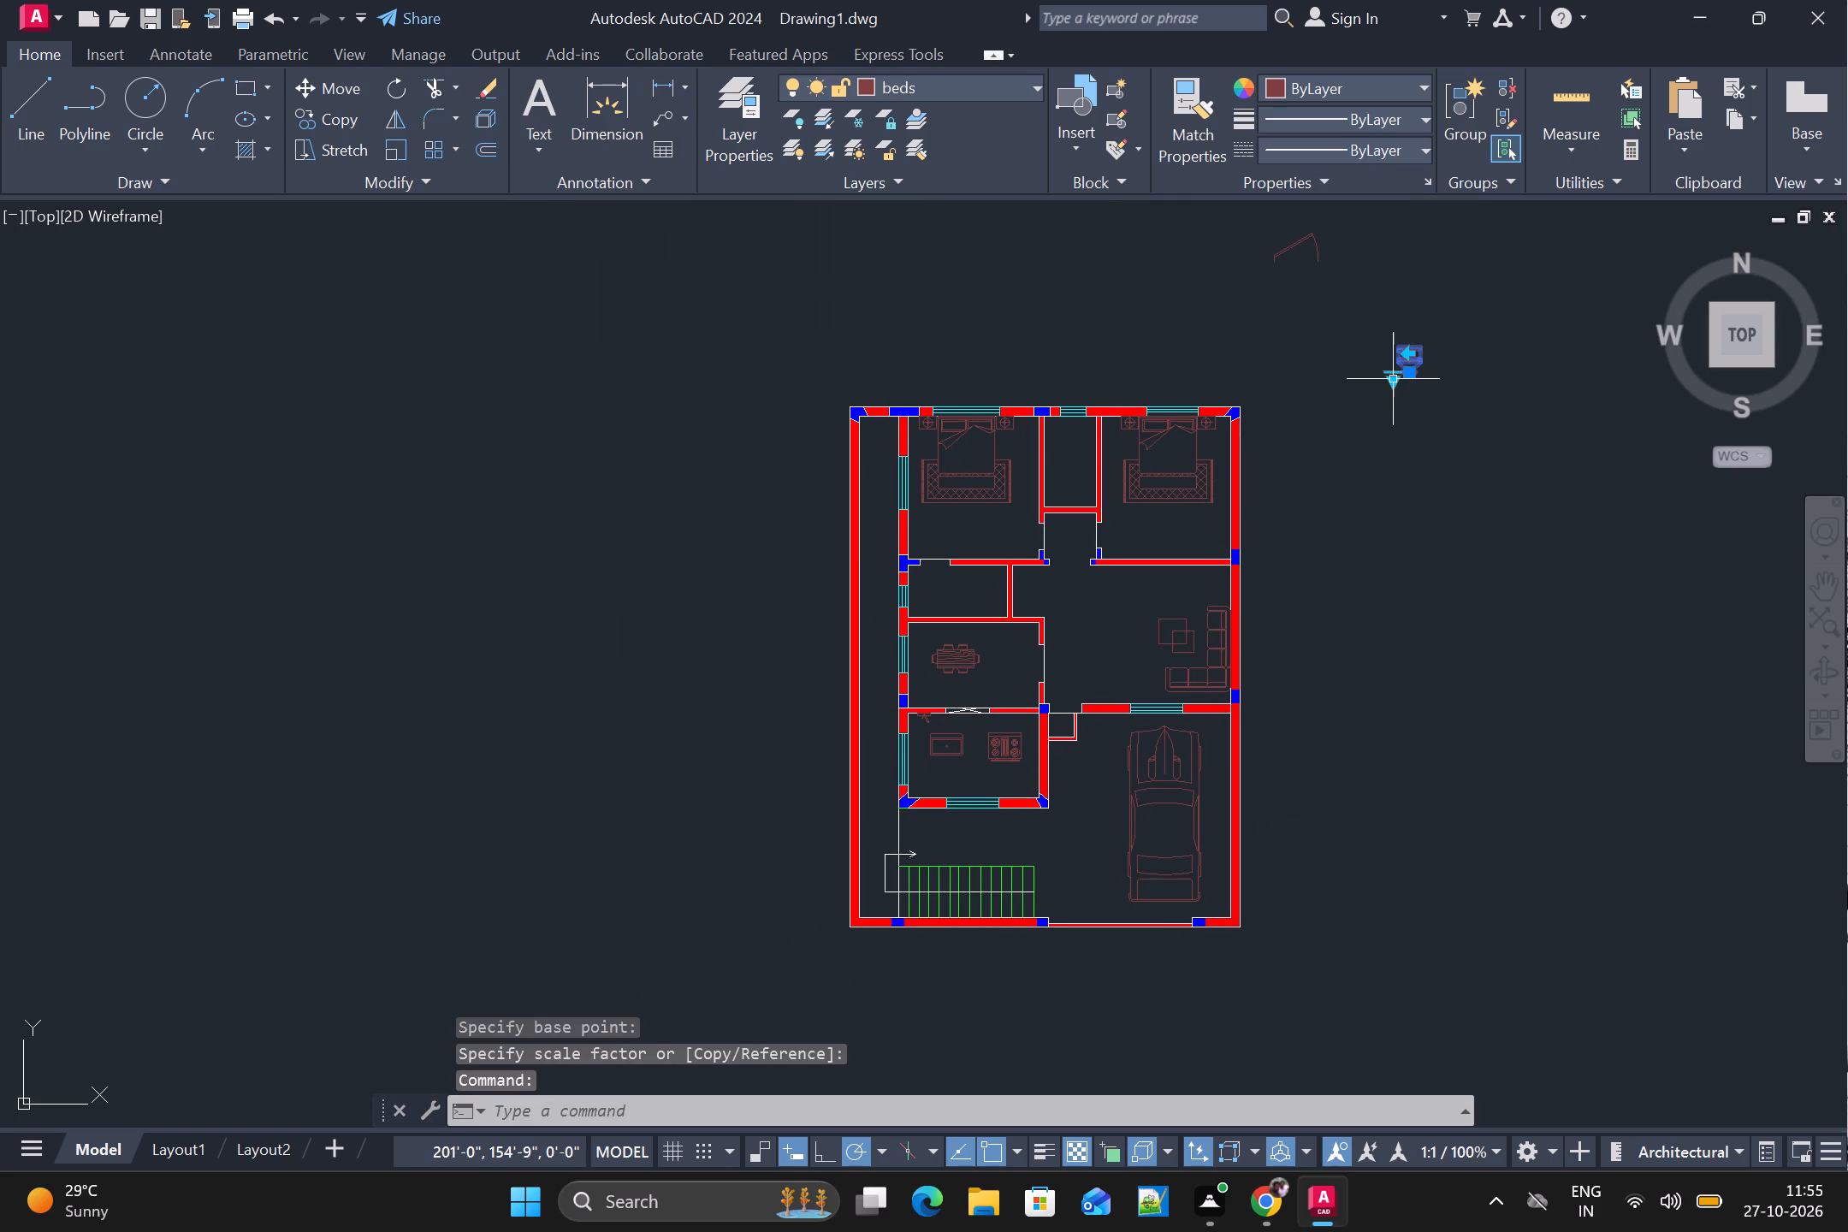
pyautogui.click(1395, 380)
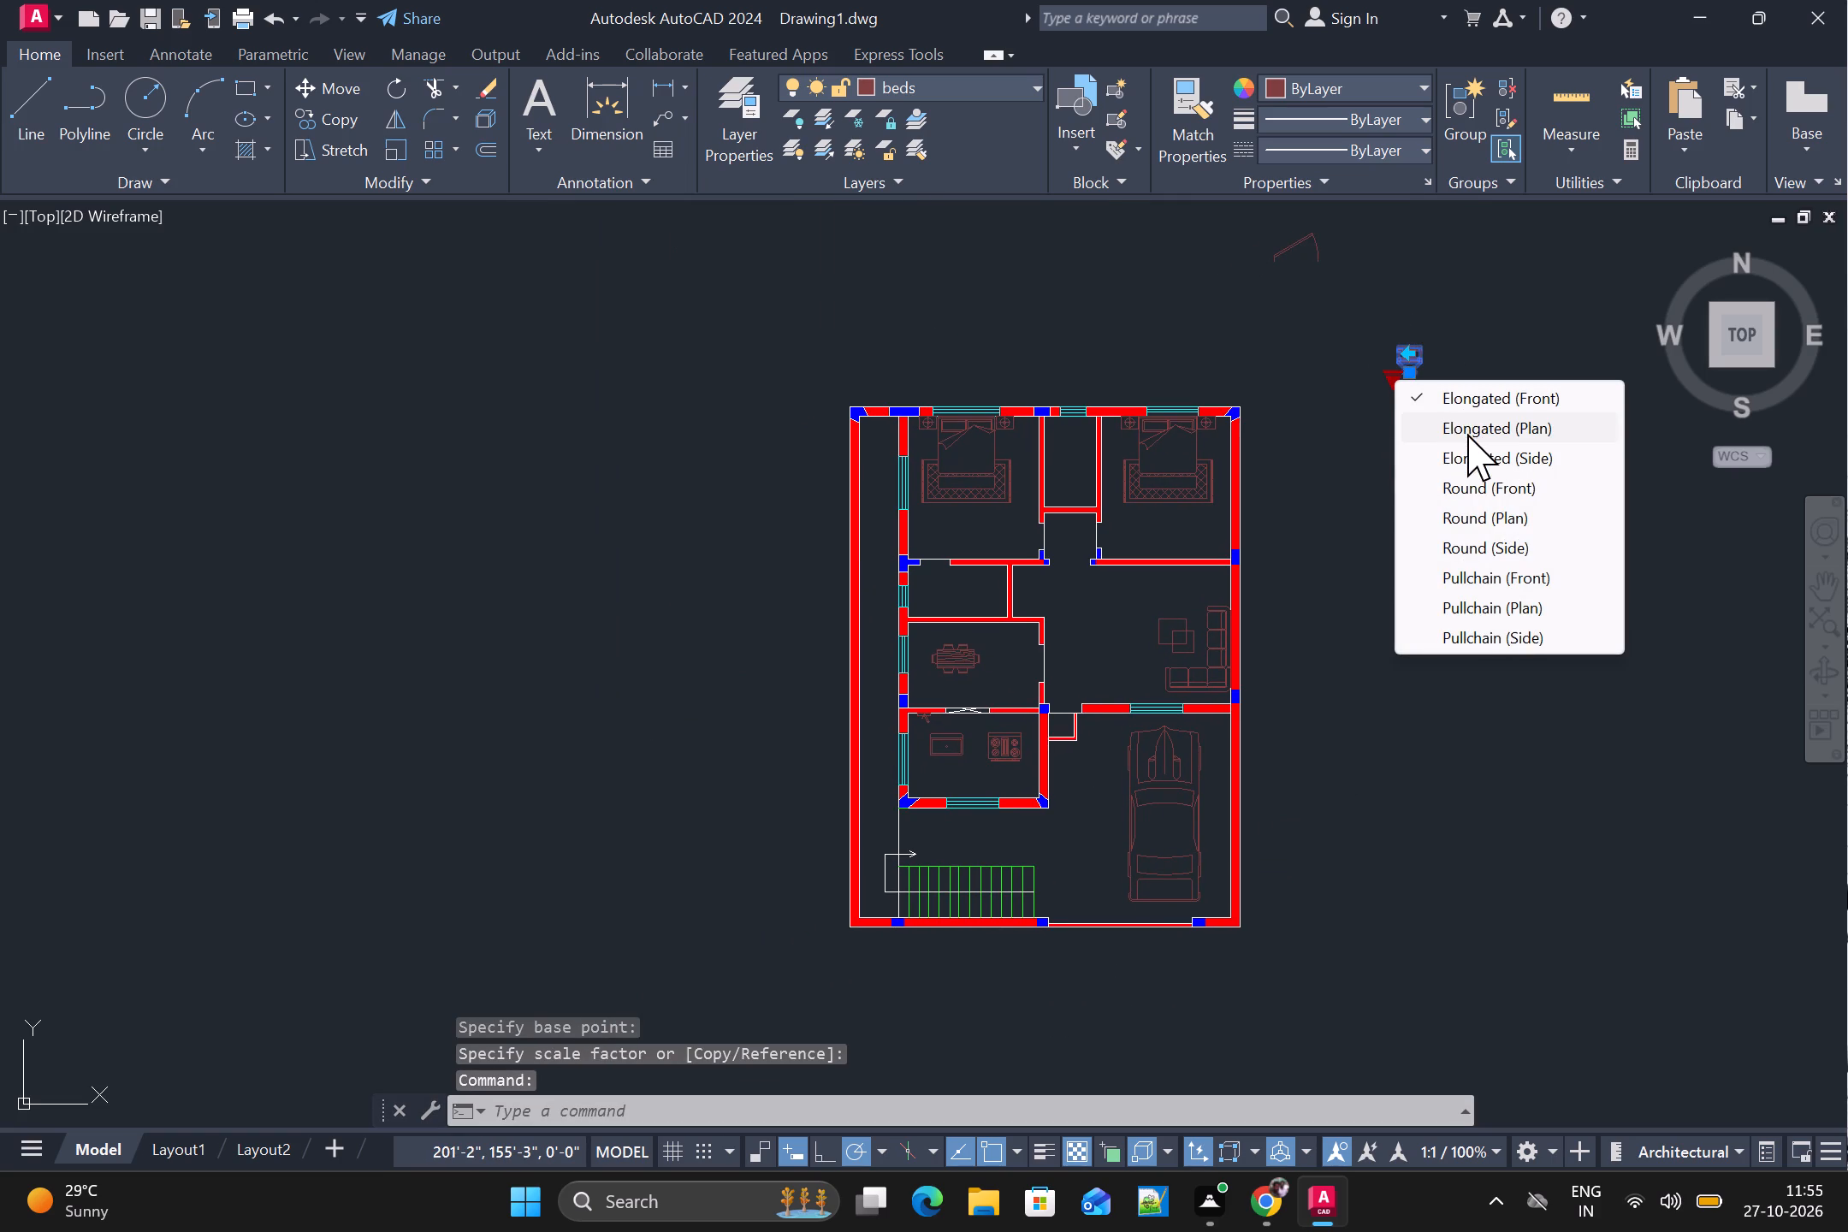
pyautogui.click(1467, 434)
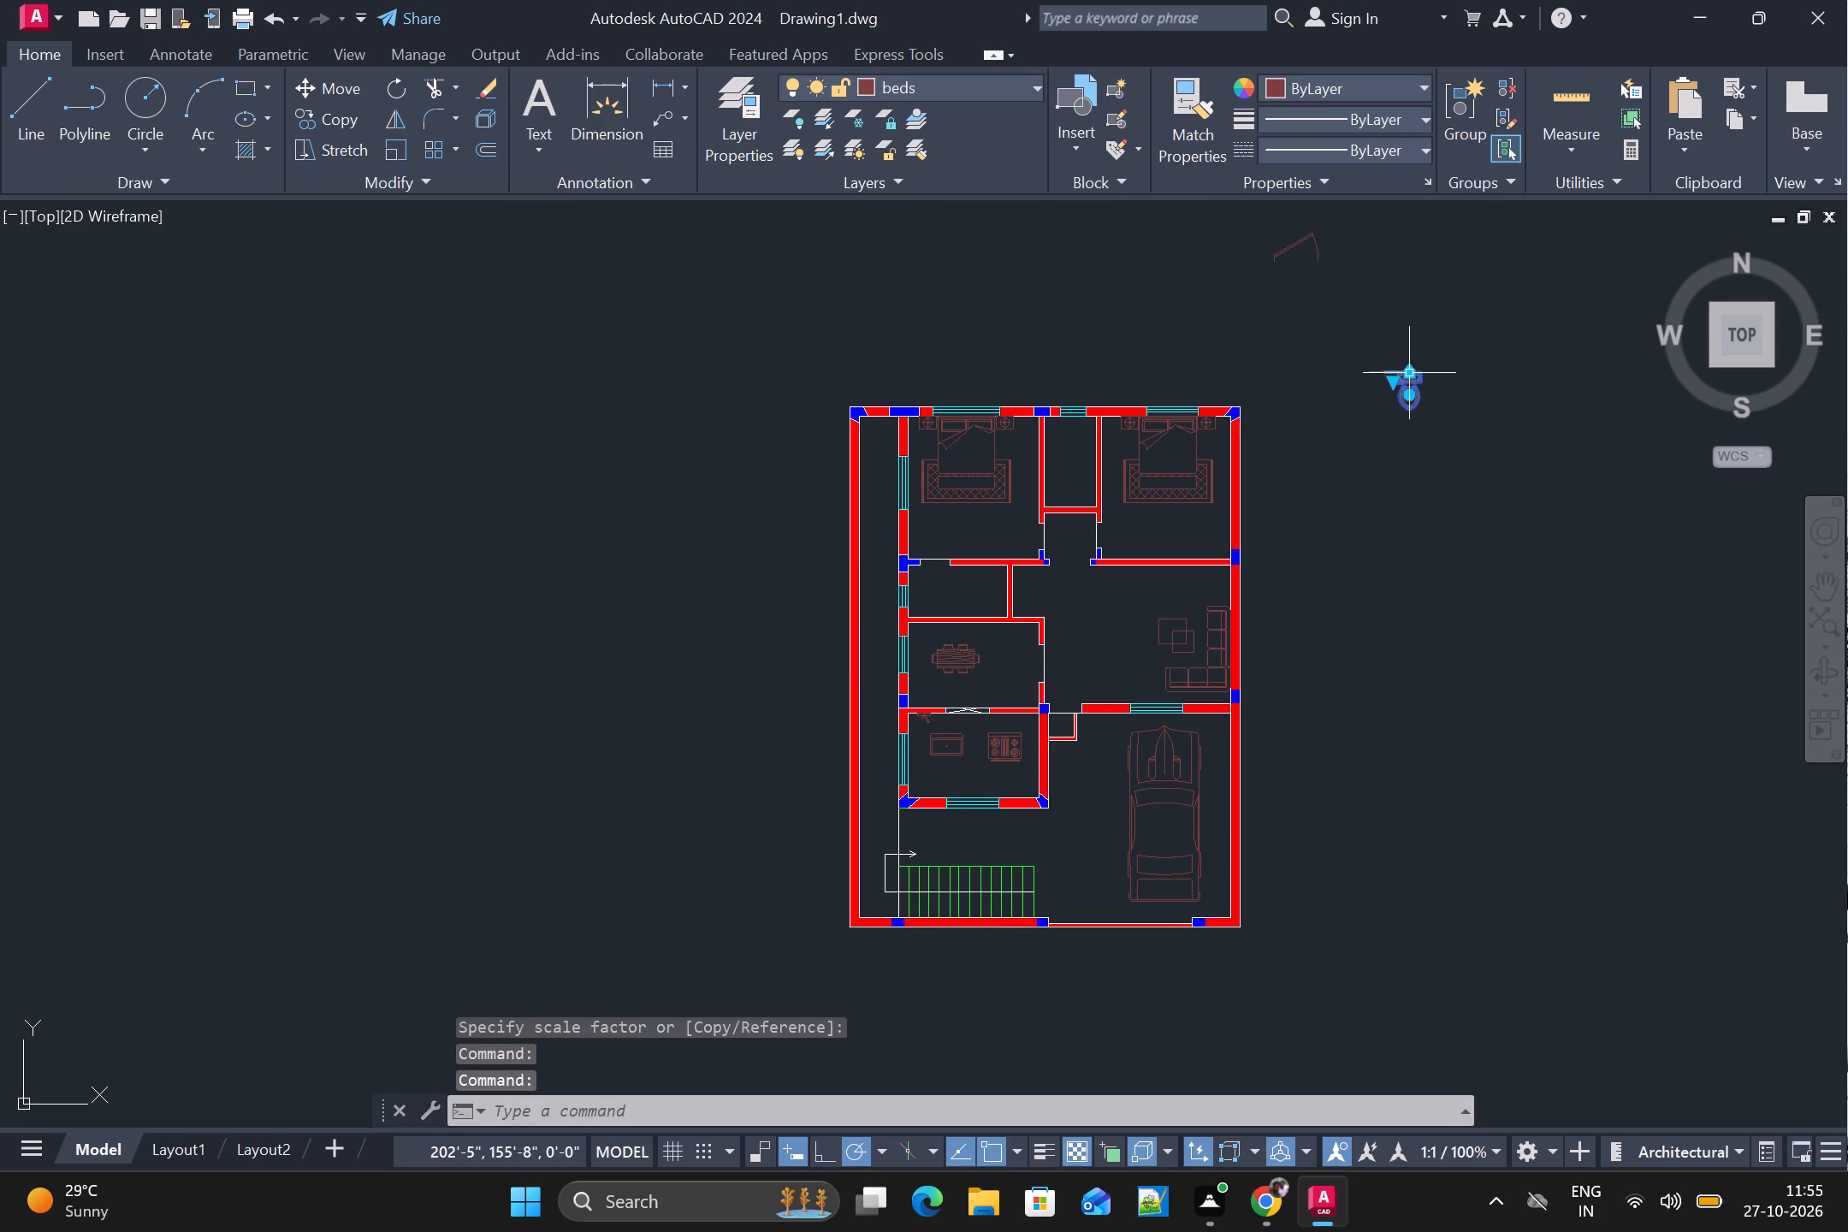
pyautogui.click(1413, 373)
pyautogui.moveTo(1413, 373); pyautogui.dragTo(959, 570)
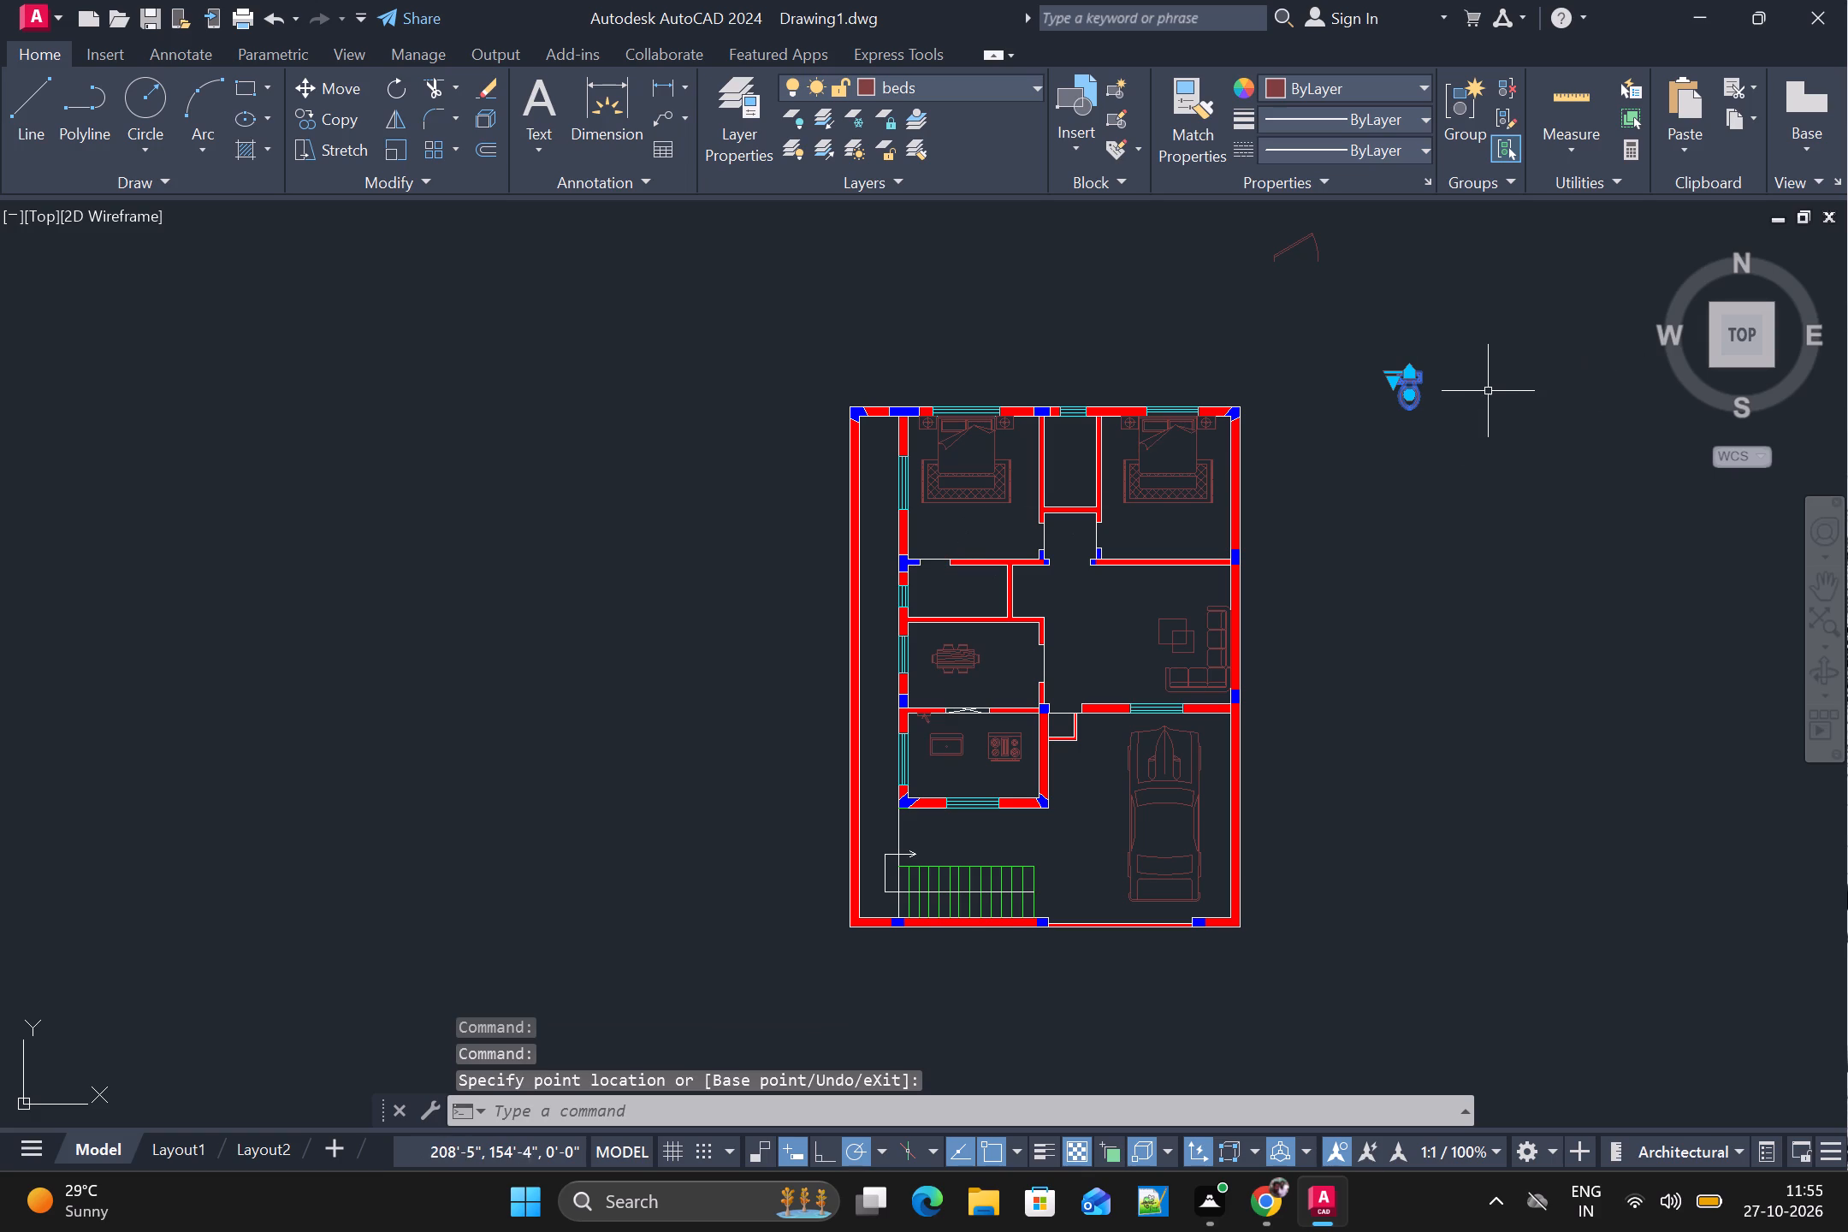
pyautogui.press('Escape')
# Move the toilet by its tank edge into the small bathroom between the northwest bedroom and the dining room.
pyautogui.click(1411, 378)
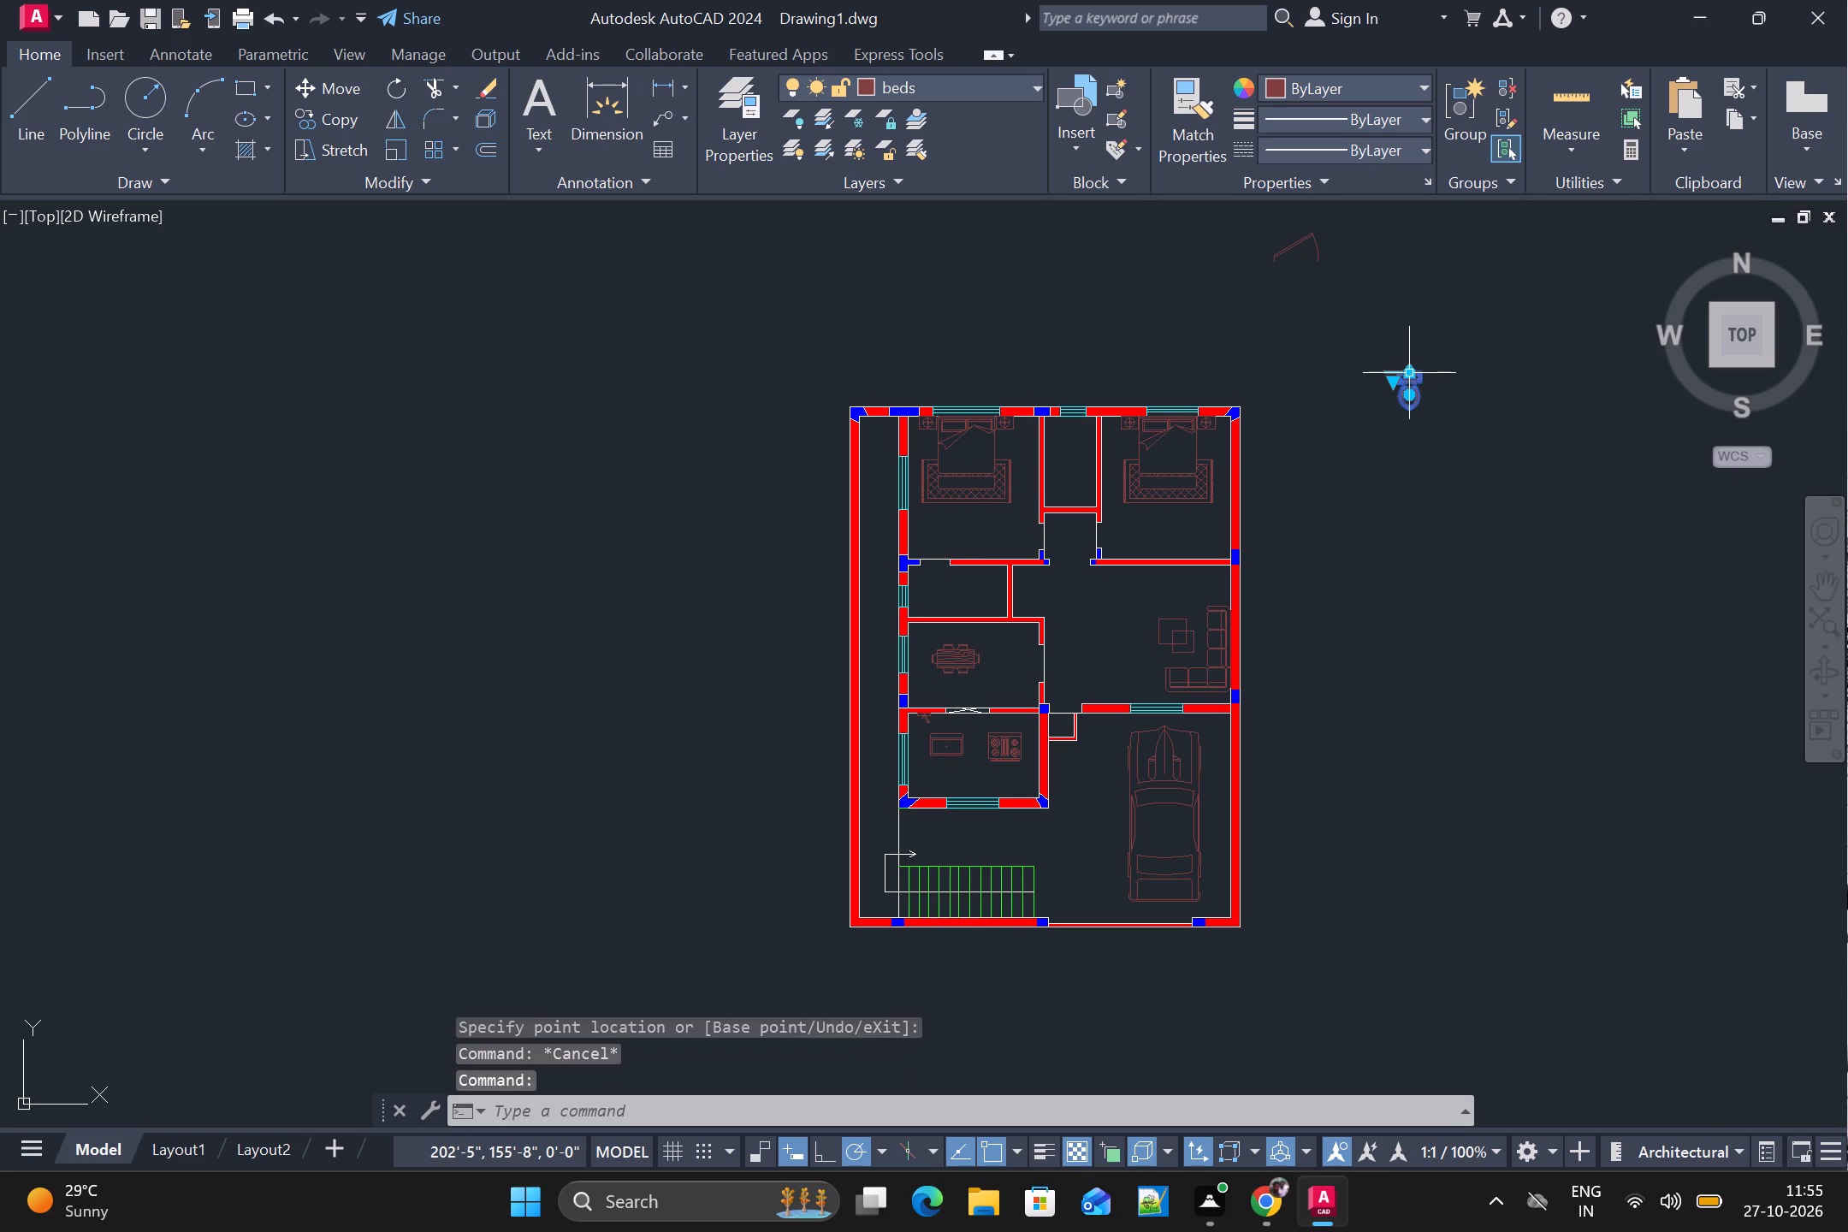
pyautogui.write('m')
pyautogui.press('space')
pyautogui.scroll(2, 1411, 378)
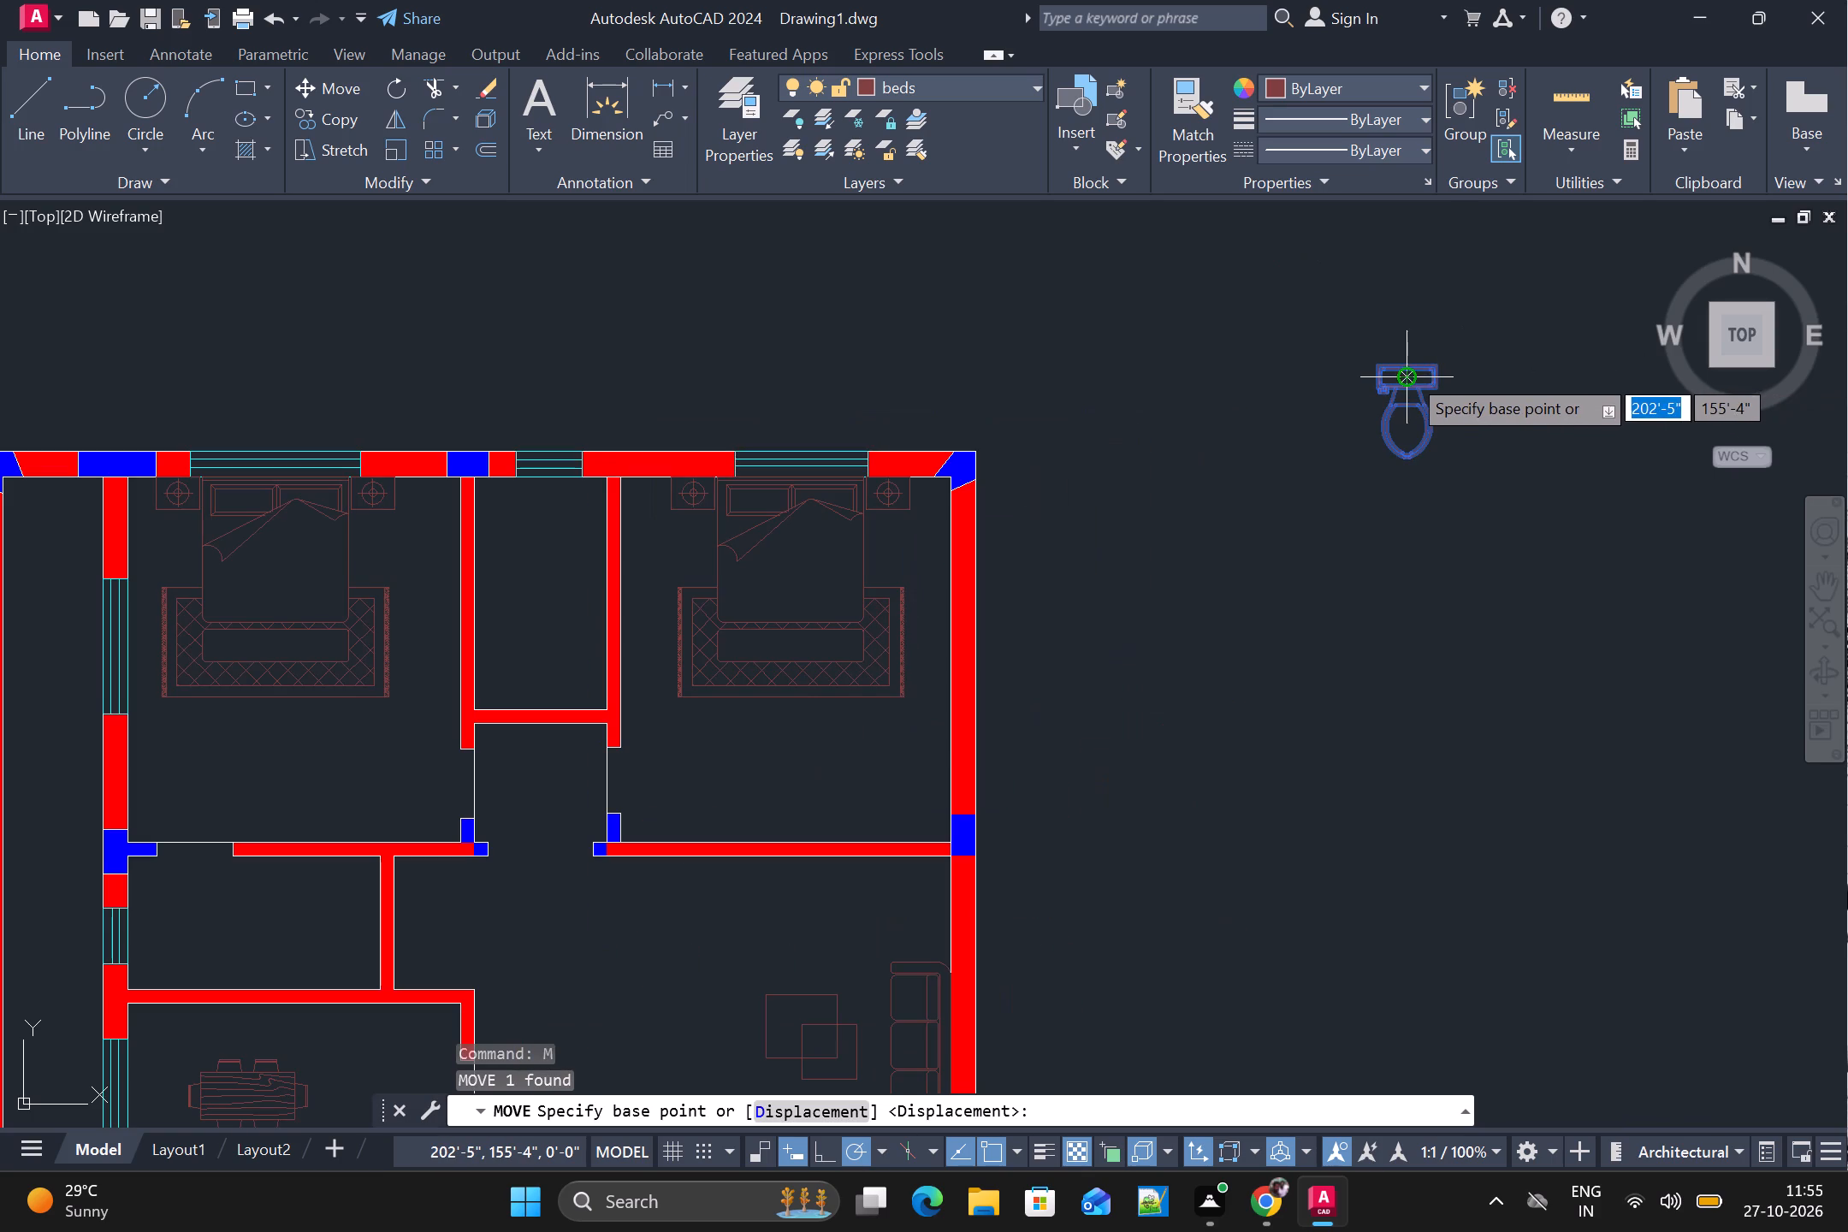
pyautogui.click(1410, 364)
pyautogui.scroll(-3, 1361, 517)
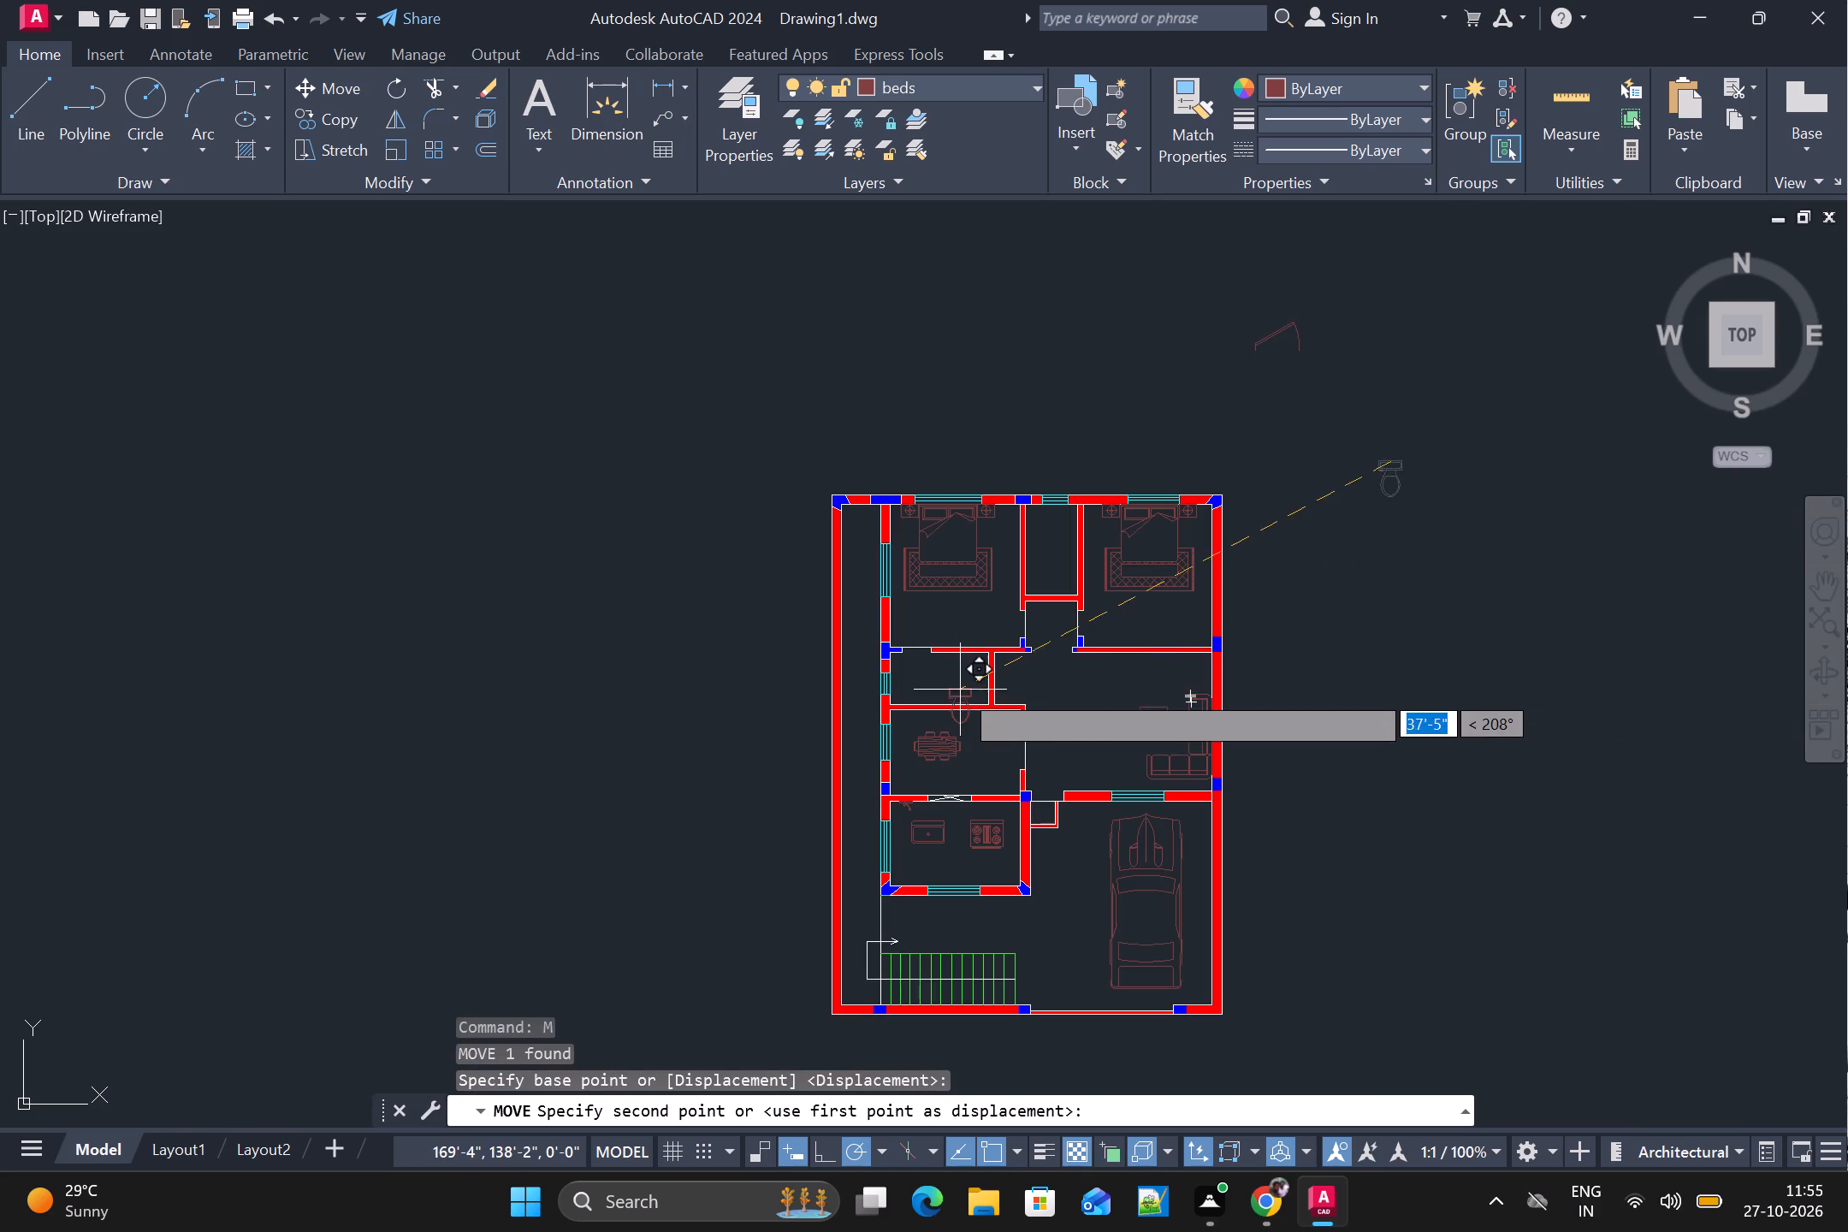
pyautogui.scroll(3, 960, 690)
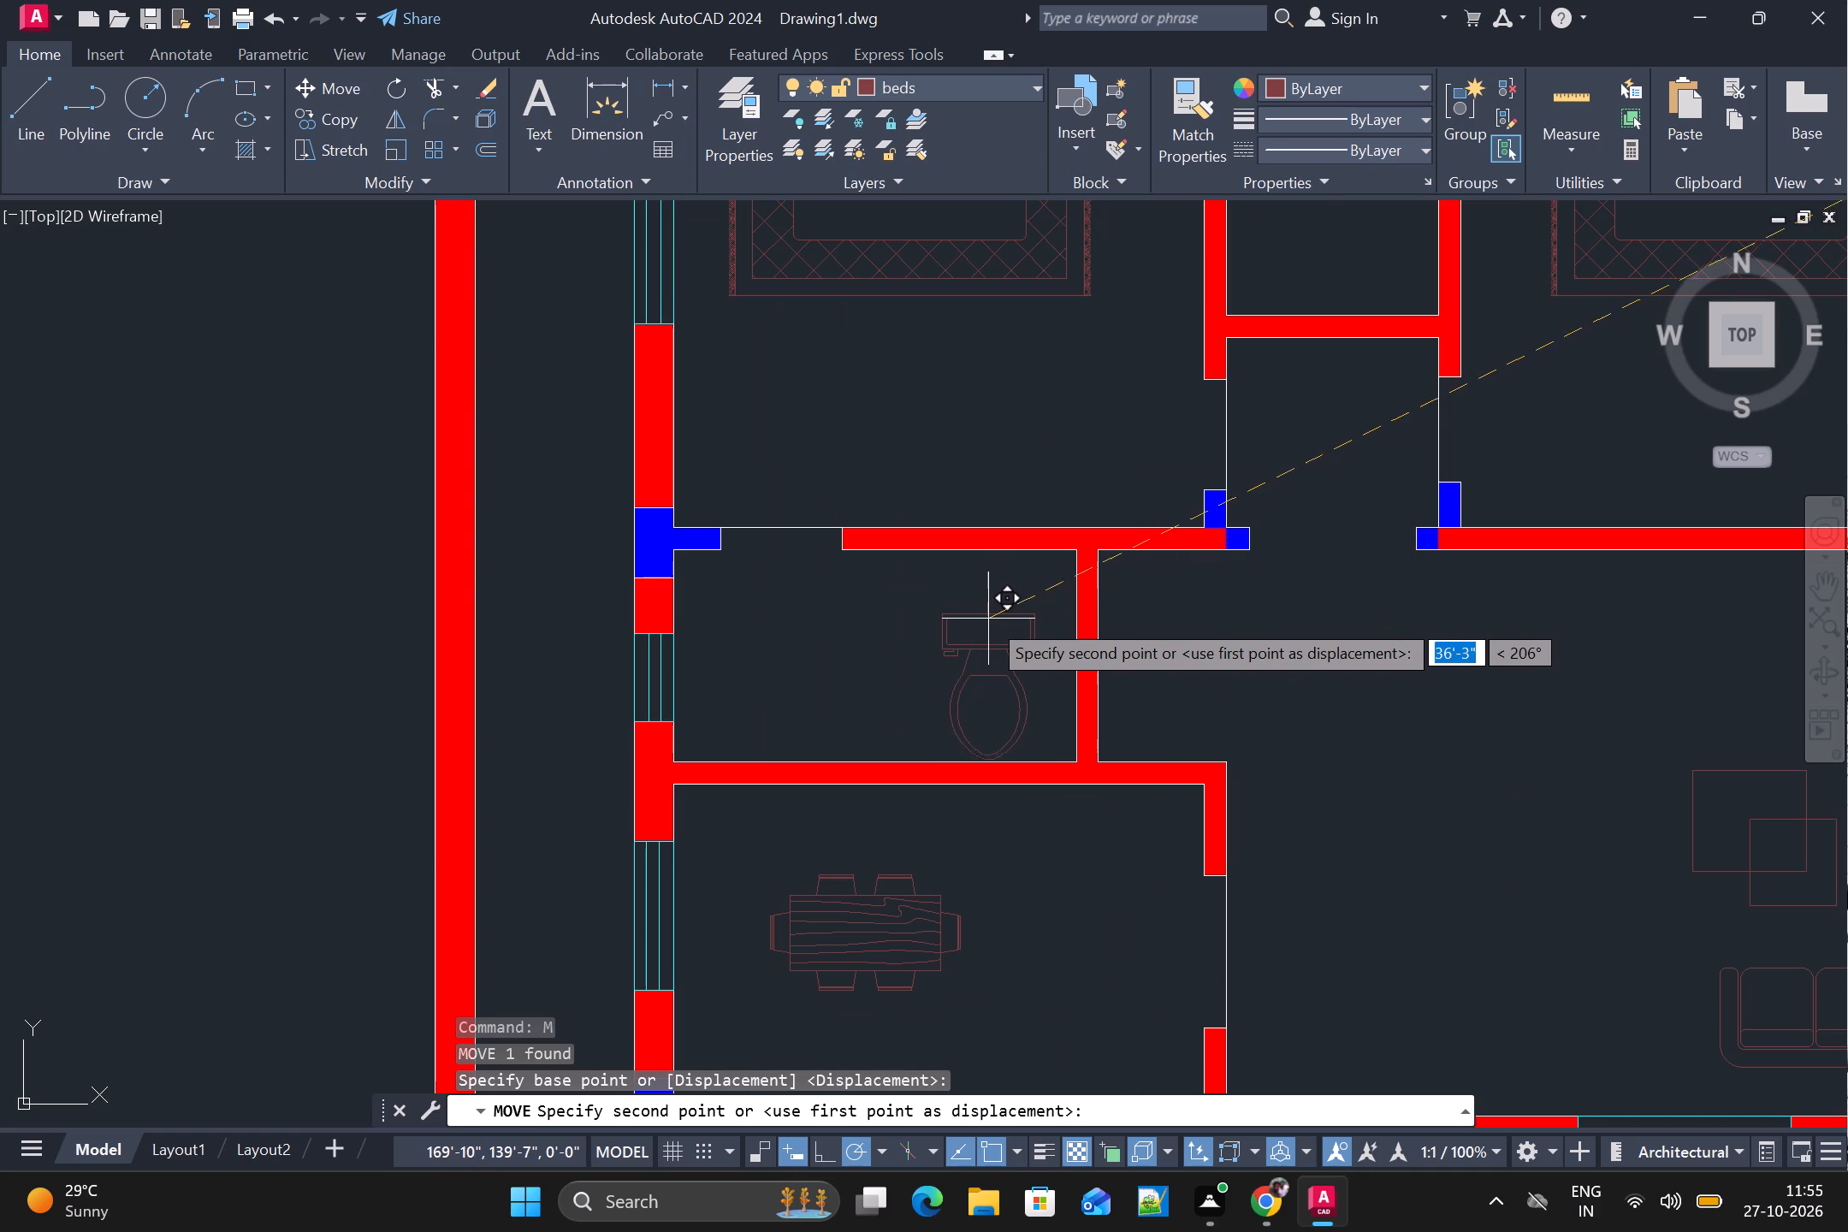
pyautogui.click(989, 612)
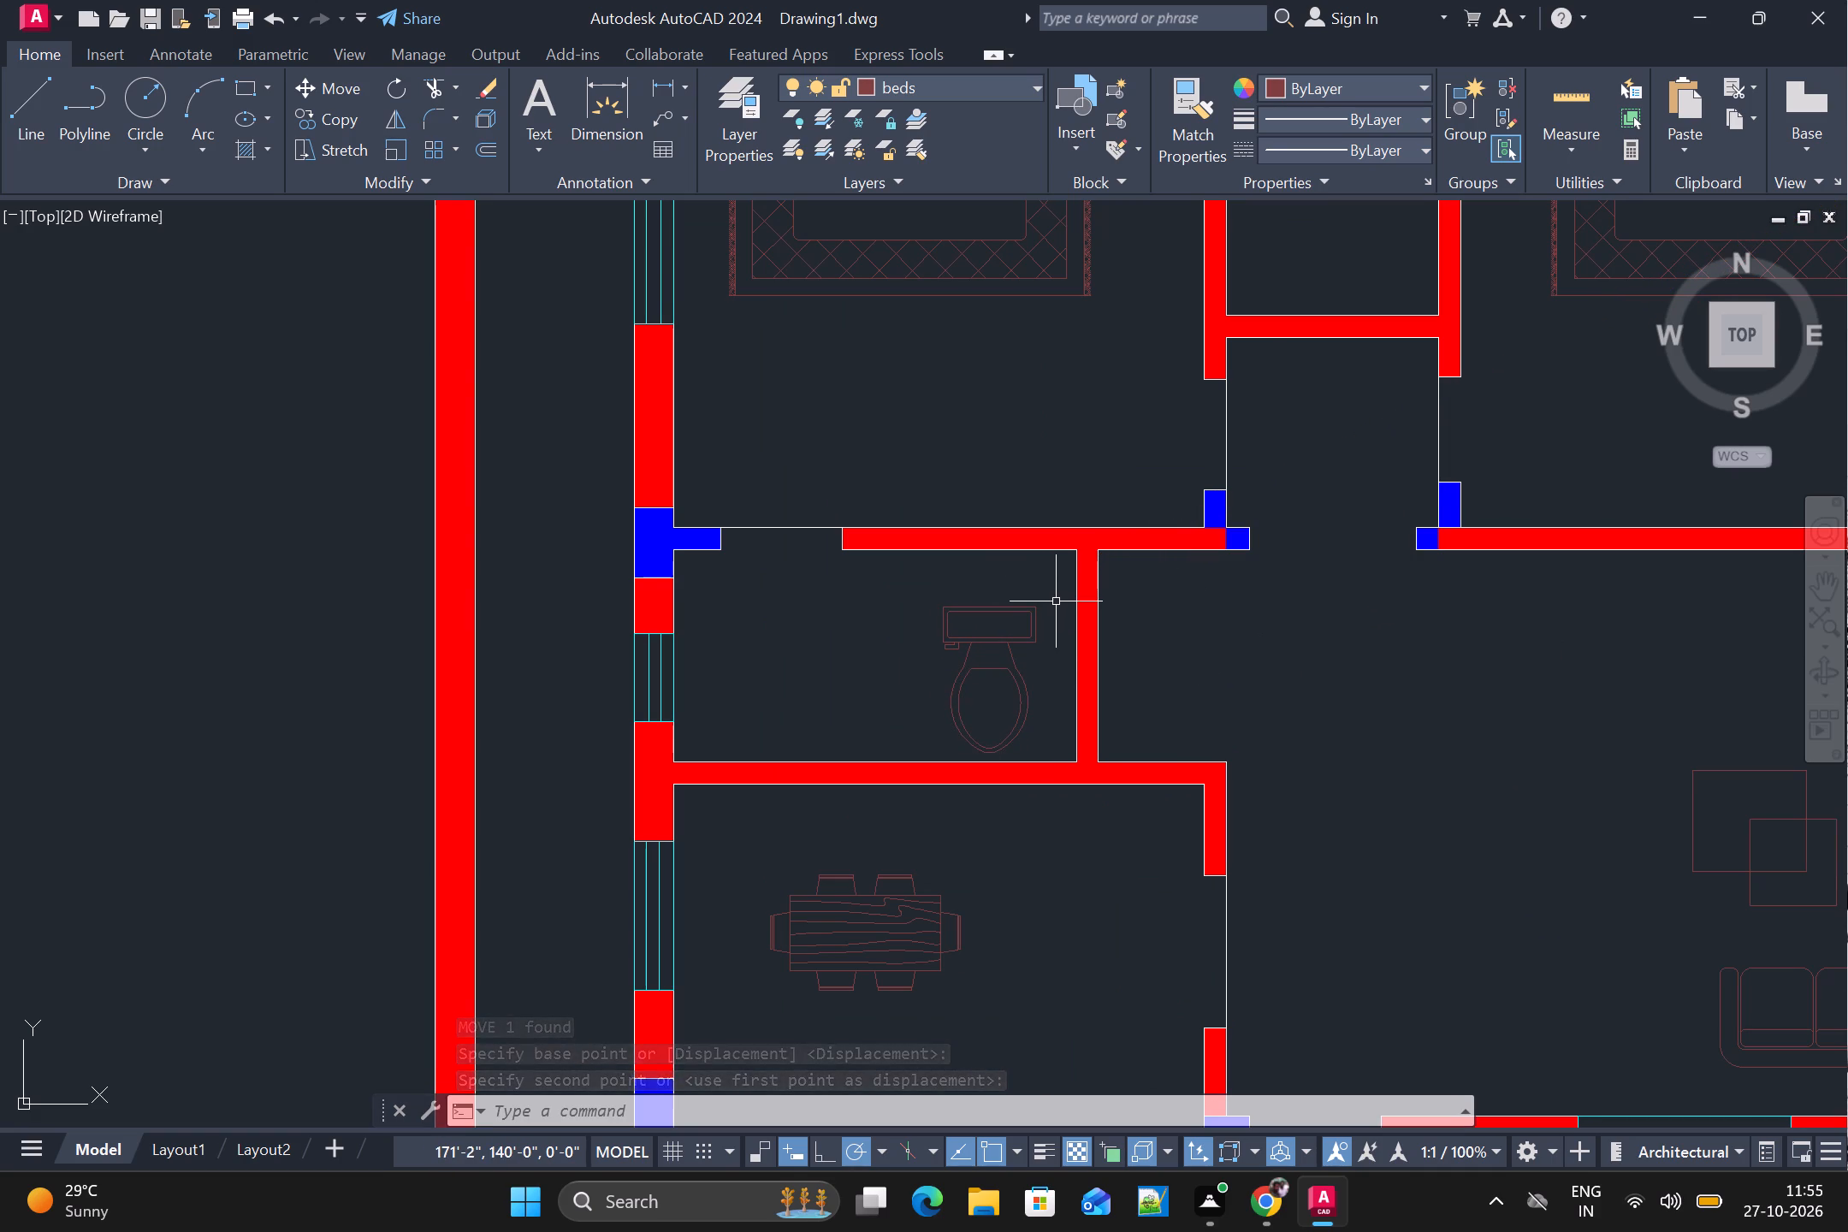
# Rotate the toilet 180° about its tank edge so the bowl points north.
pyautogui.write('ro')
pyautogui.press('space')
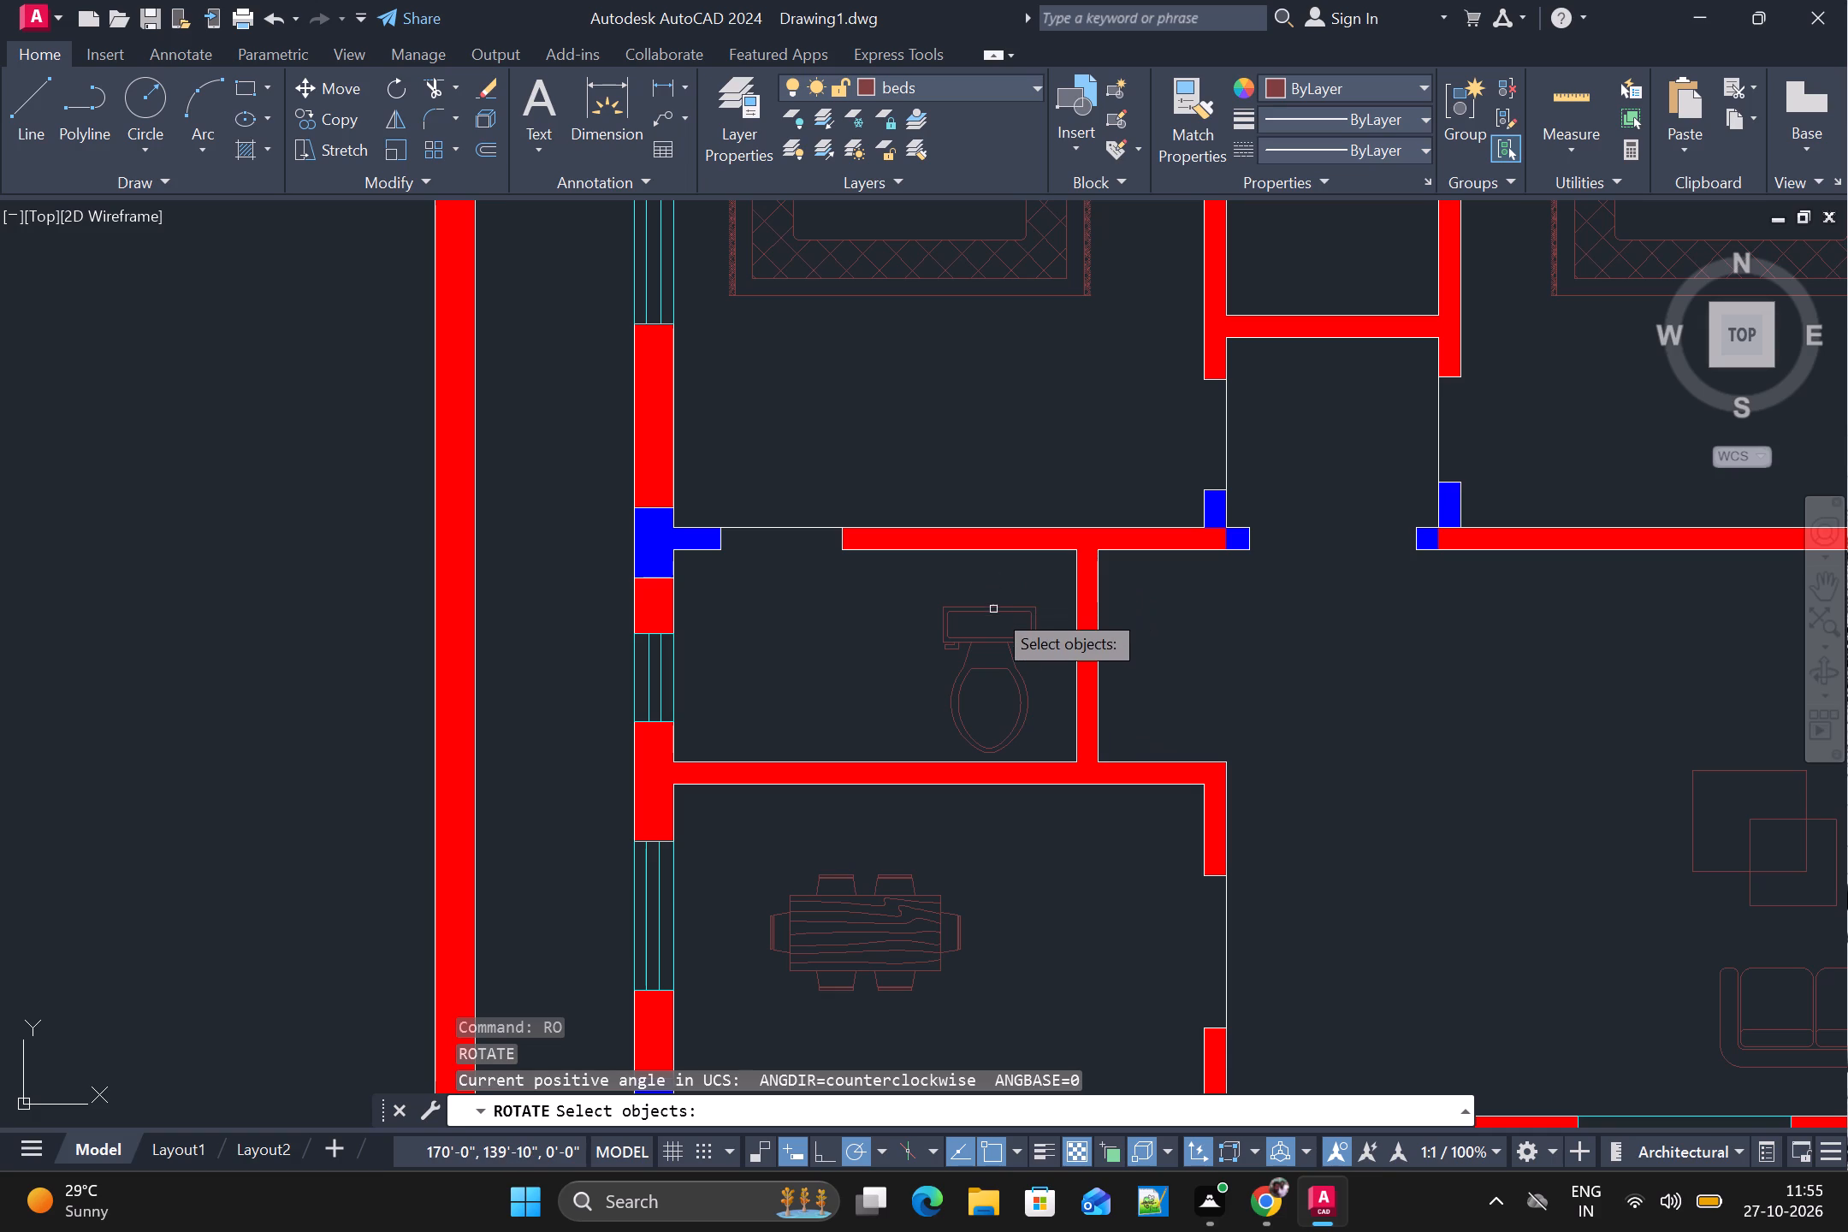
pyautogui.click(993, 610)
pyautogui.press('space')
pyautogui.click(993, 610)
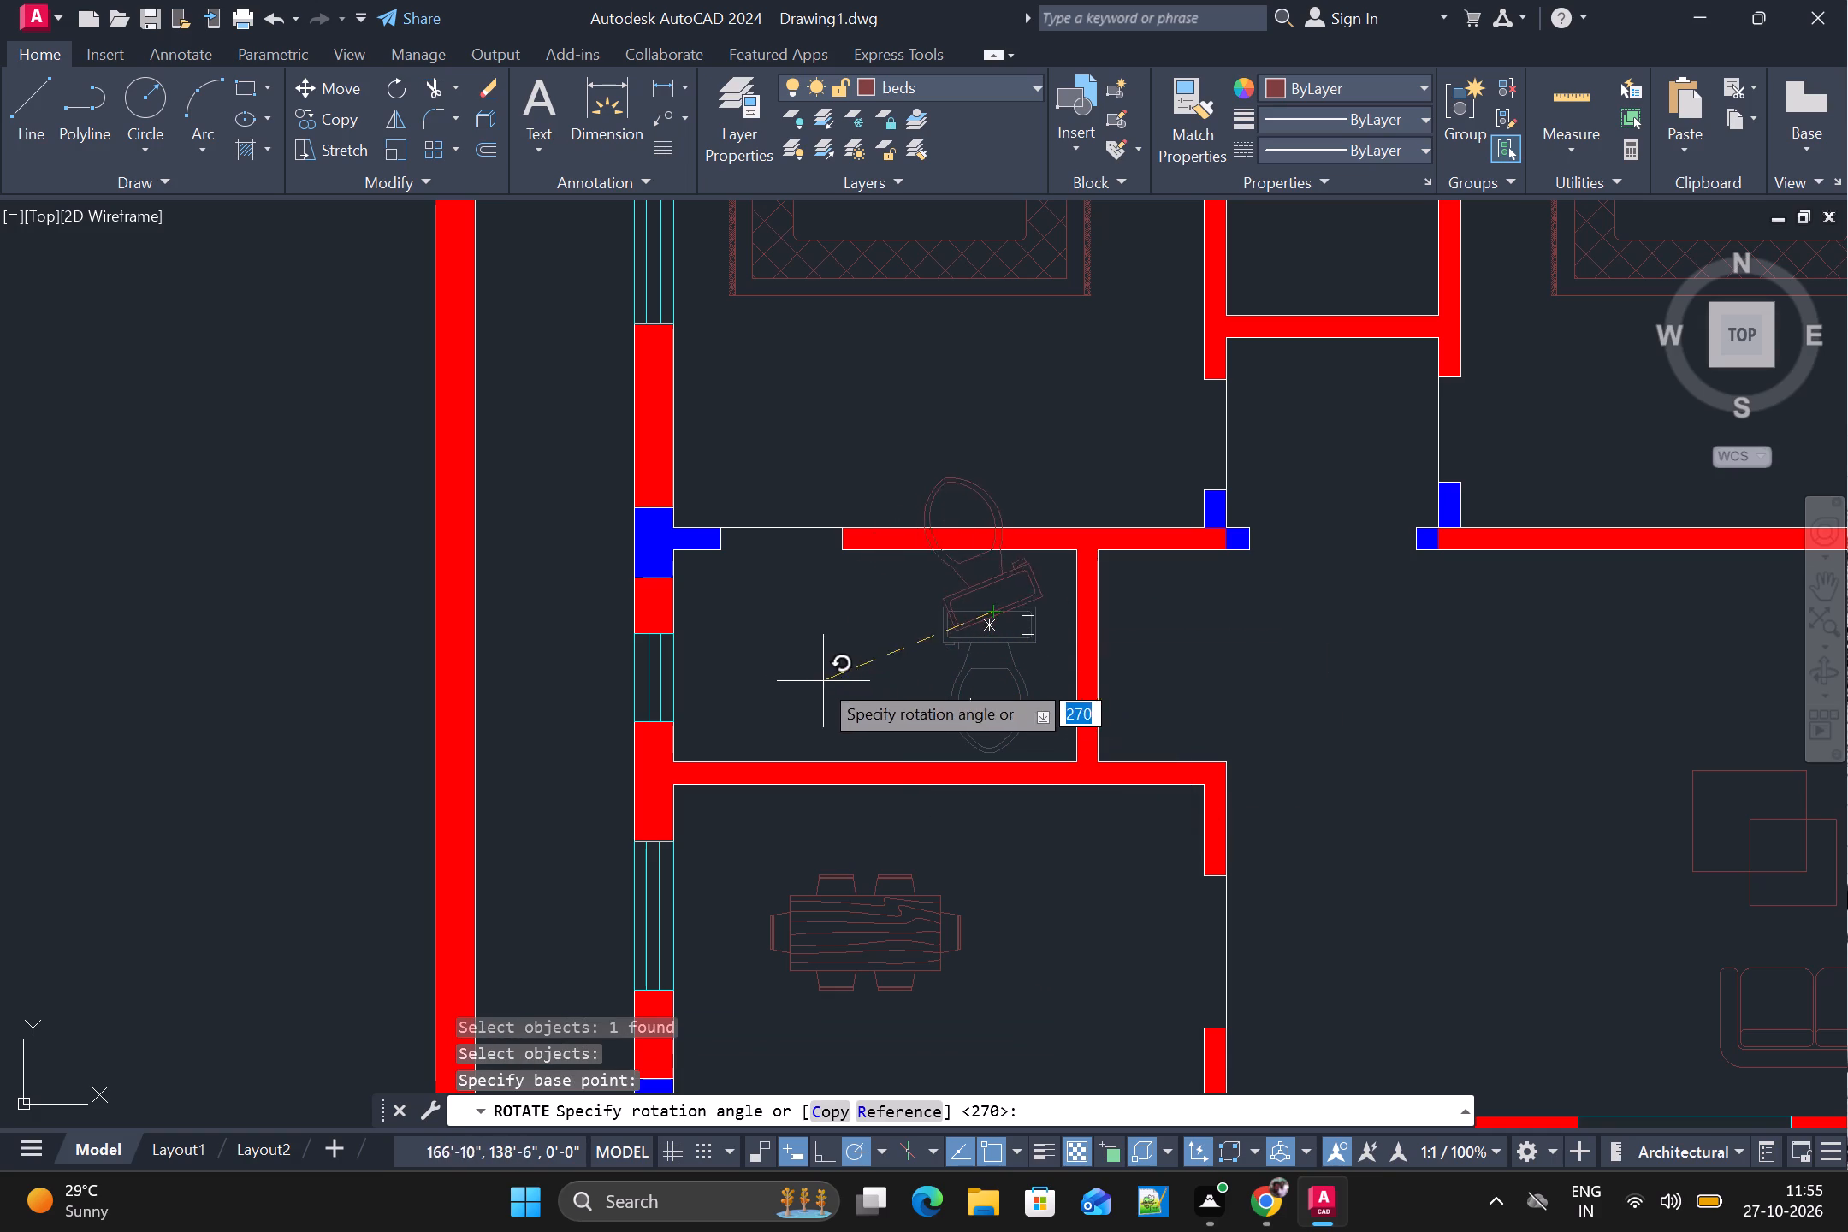
pyautogui.click(786, 619)
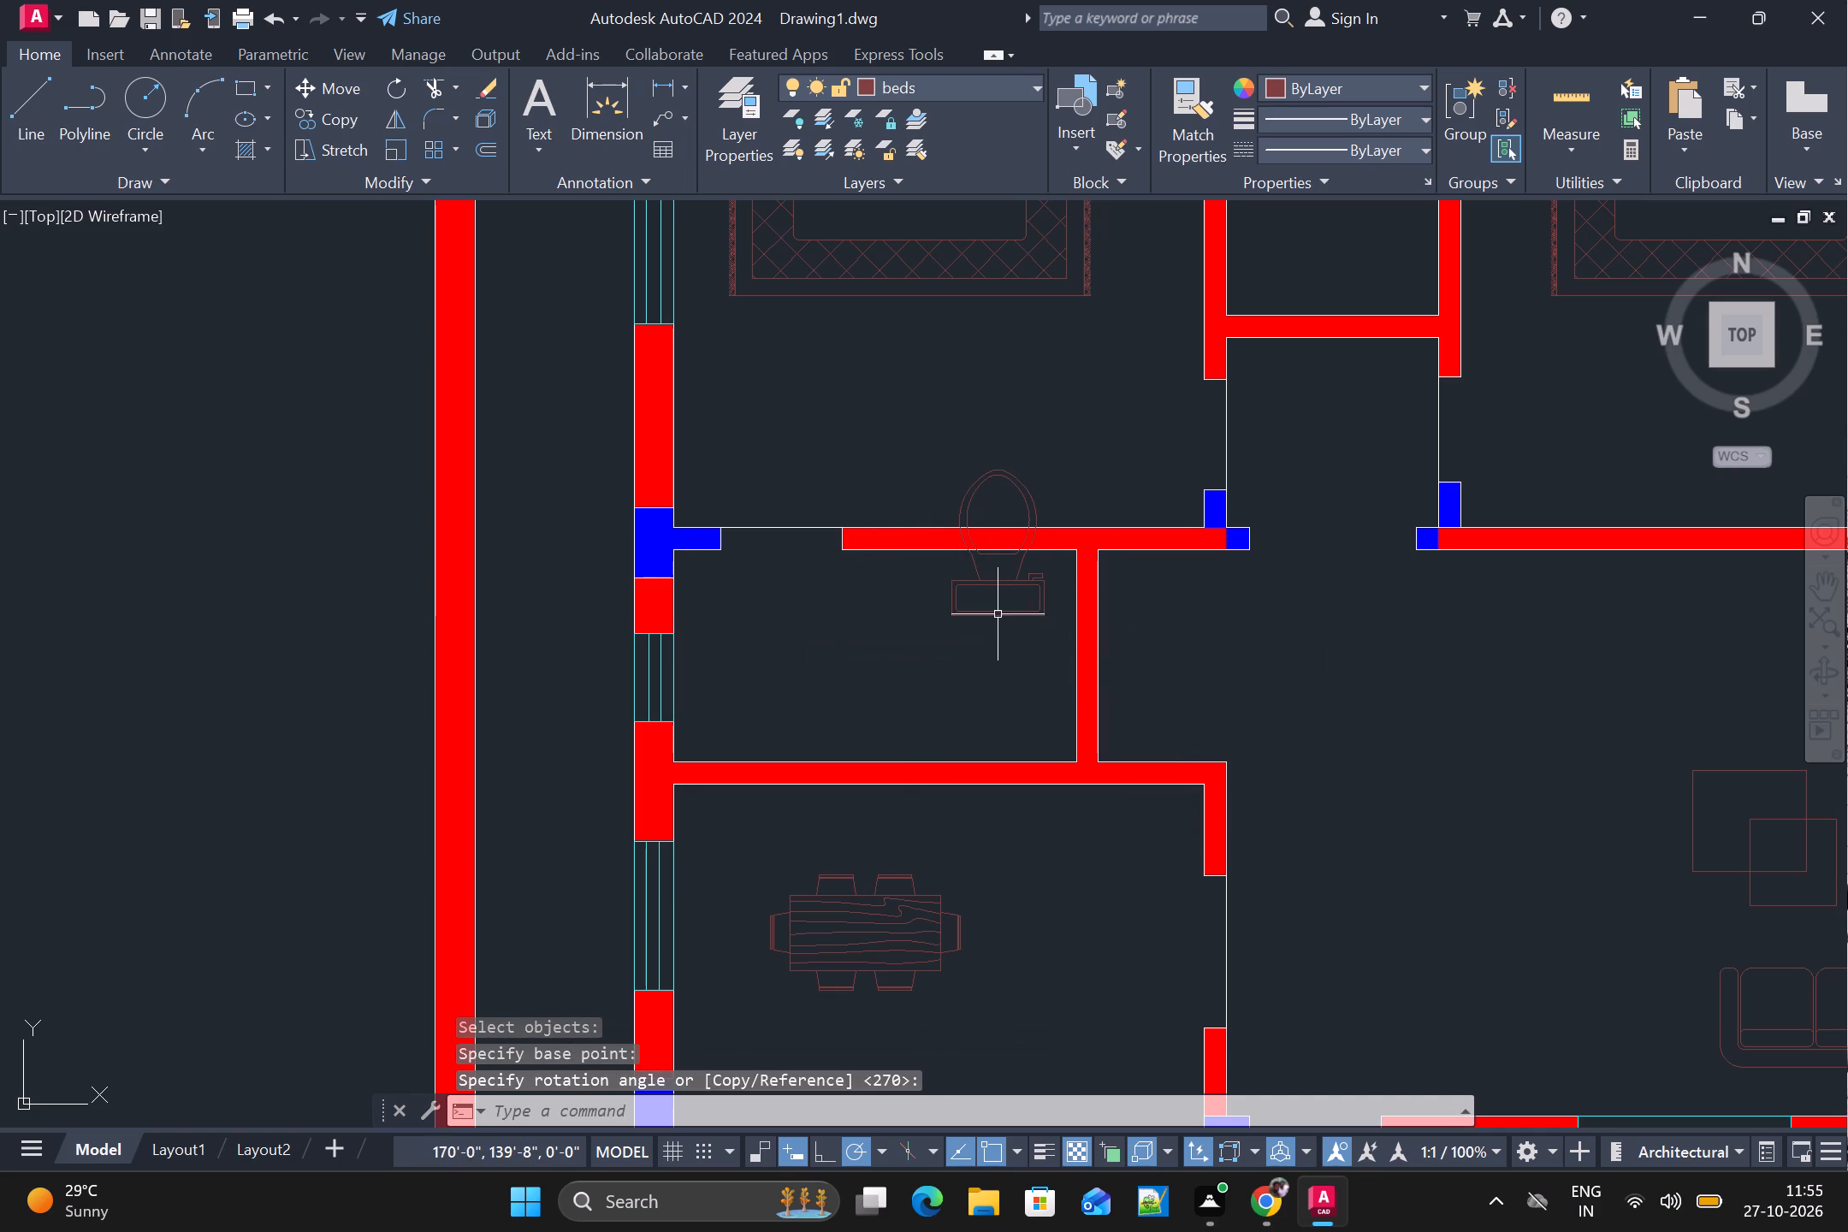
# Move the toilet so its tank sits against the bathroom's south wall.
pyautogui.click(999, 614)
pyautogui.write('m')
pyautogui.press('space')
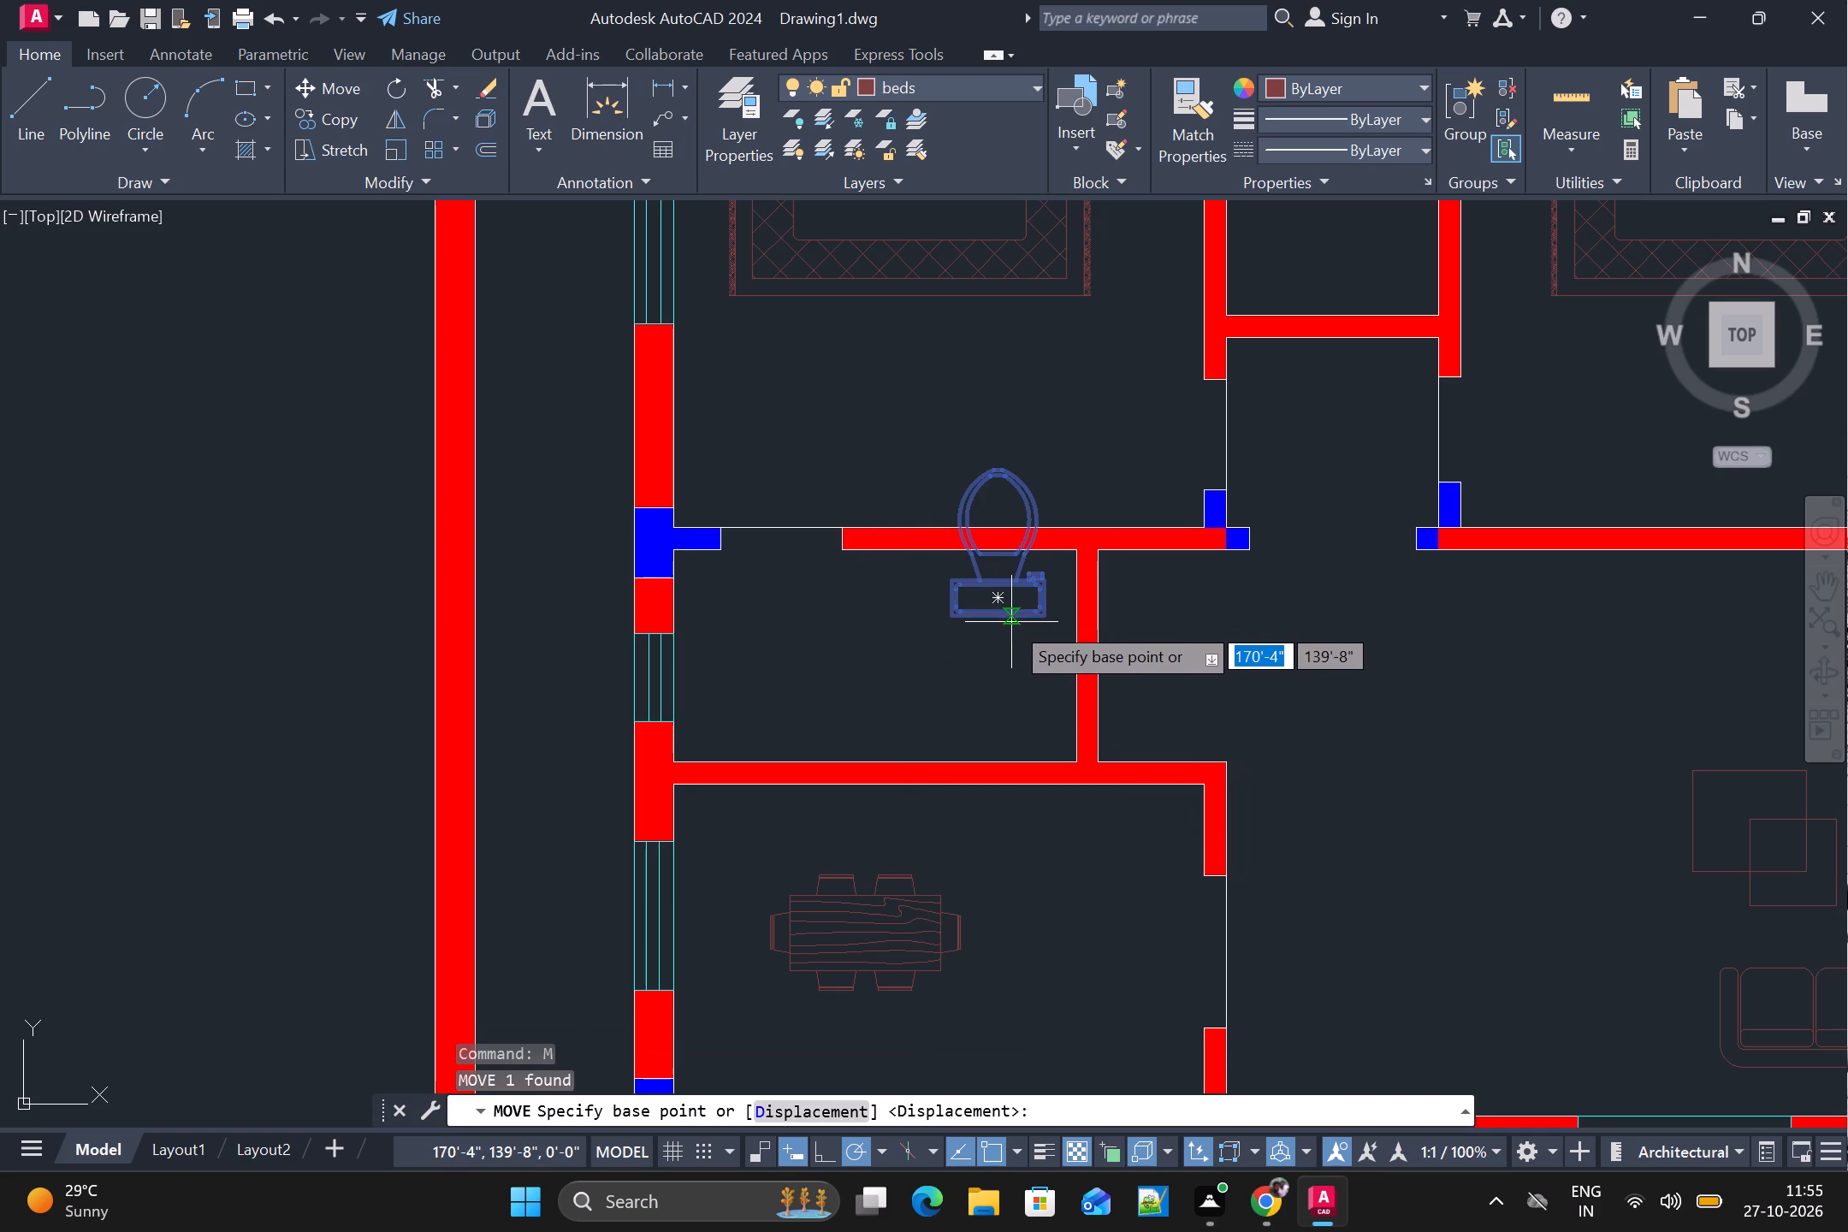
pyautogui.click(1002, 622)
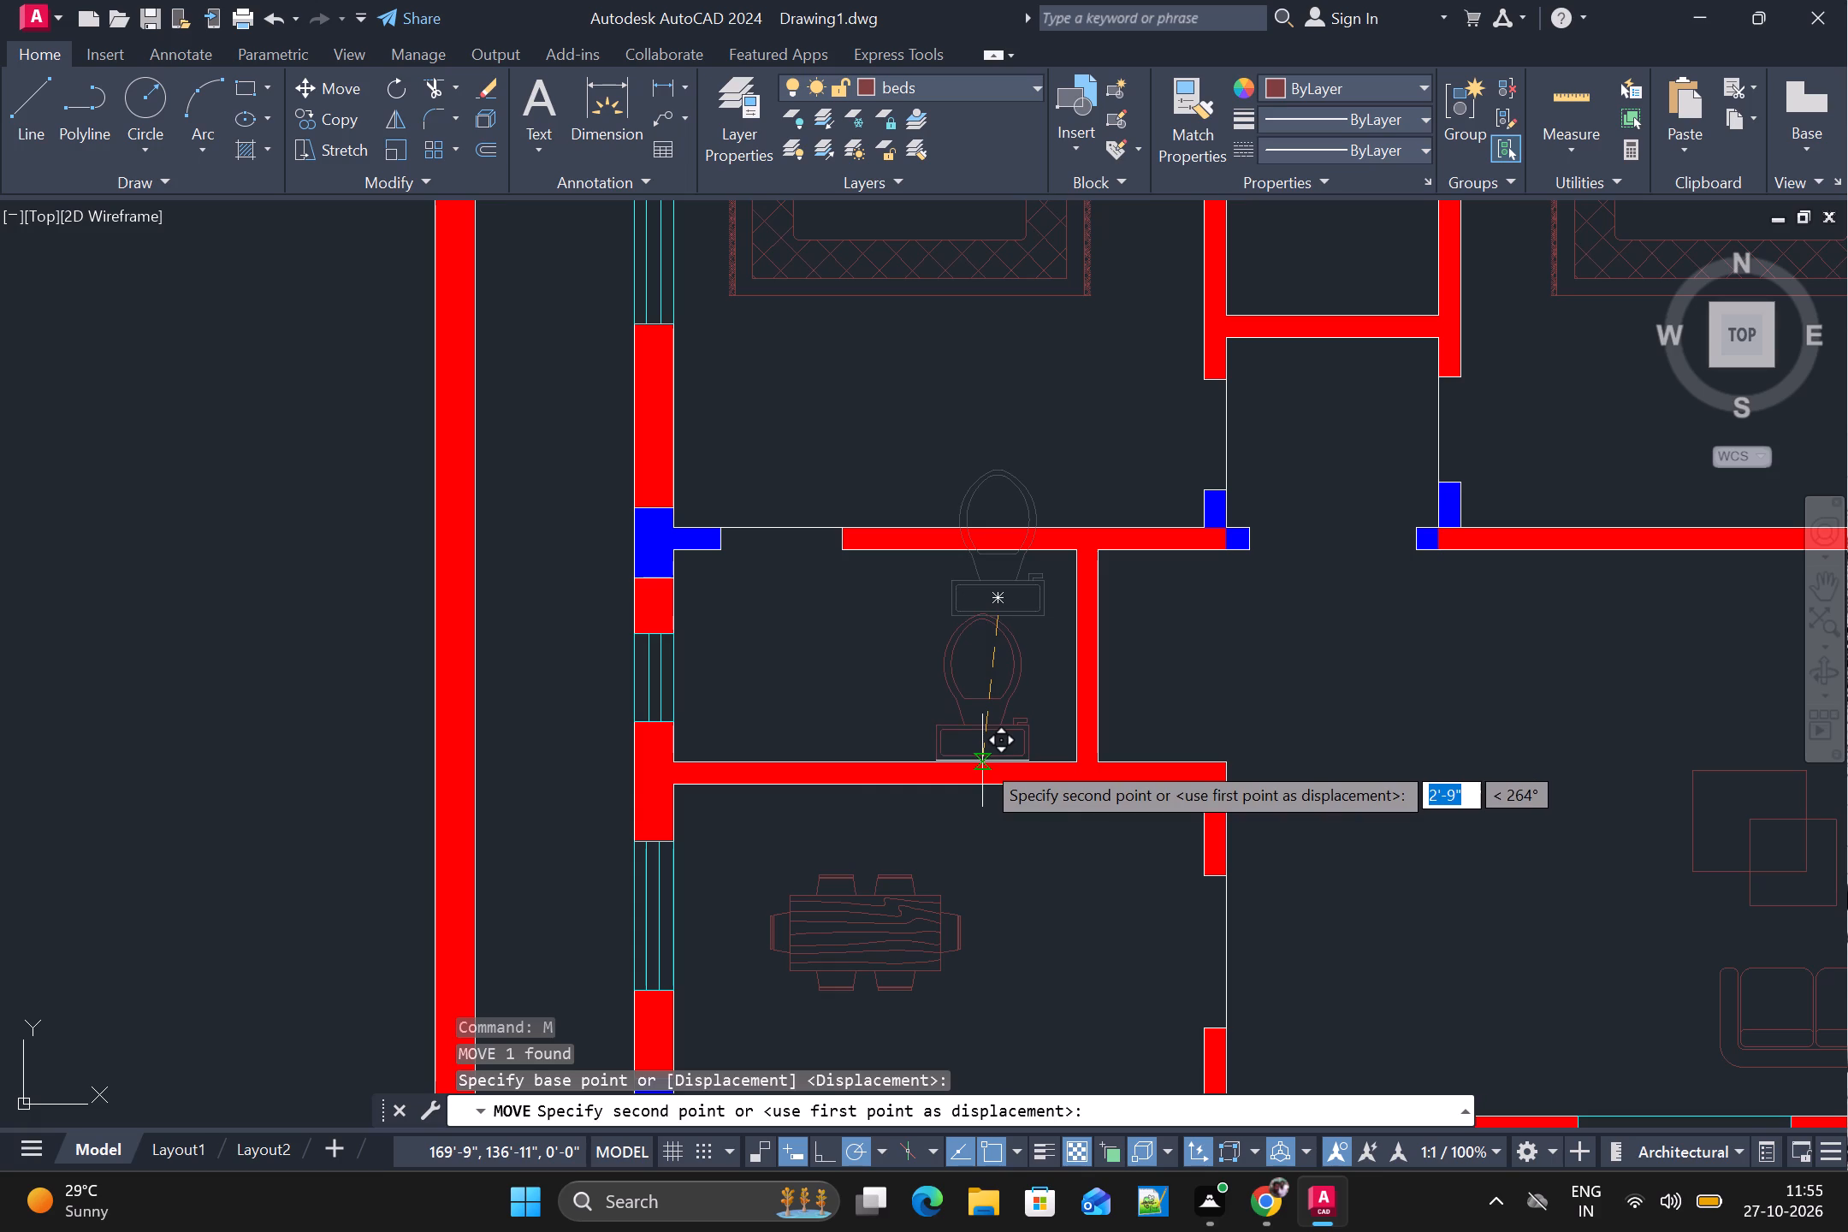
pyautogui.click(982, 761)
# Review the placed toilet and the furnished floor plan from the bedrooms to the parking area.
pyautogui.scroll(-2, 1182, 791)
pyautogui.scroll(2, 1212, 803)
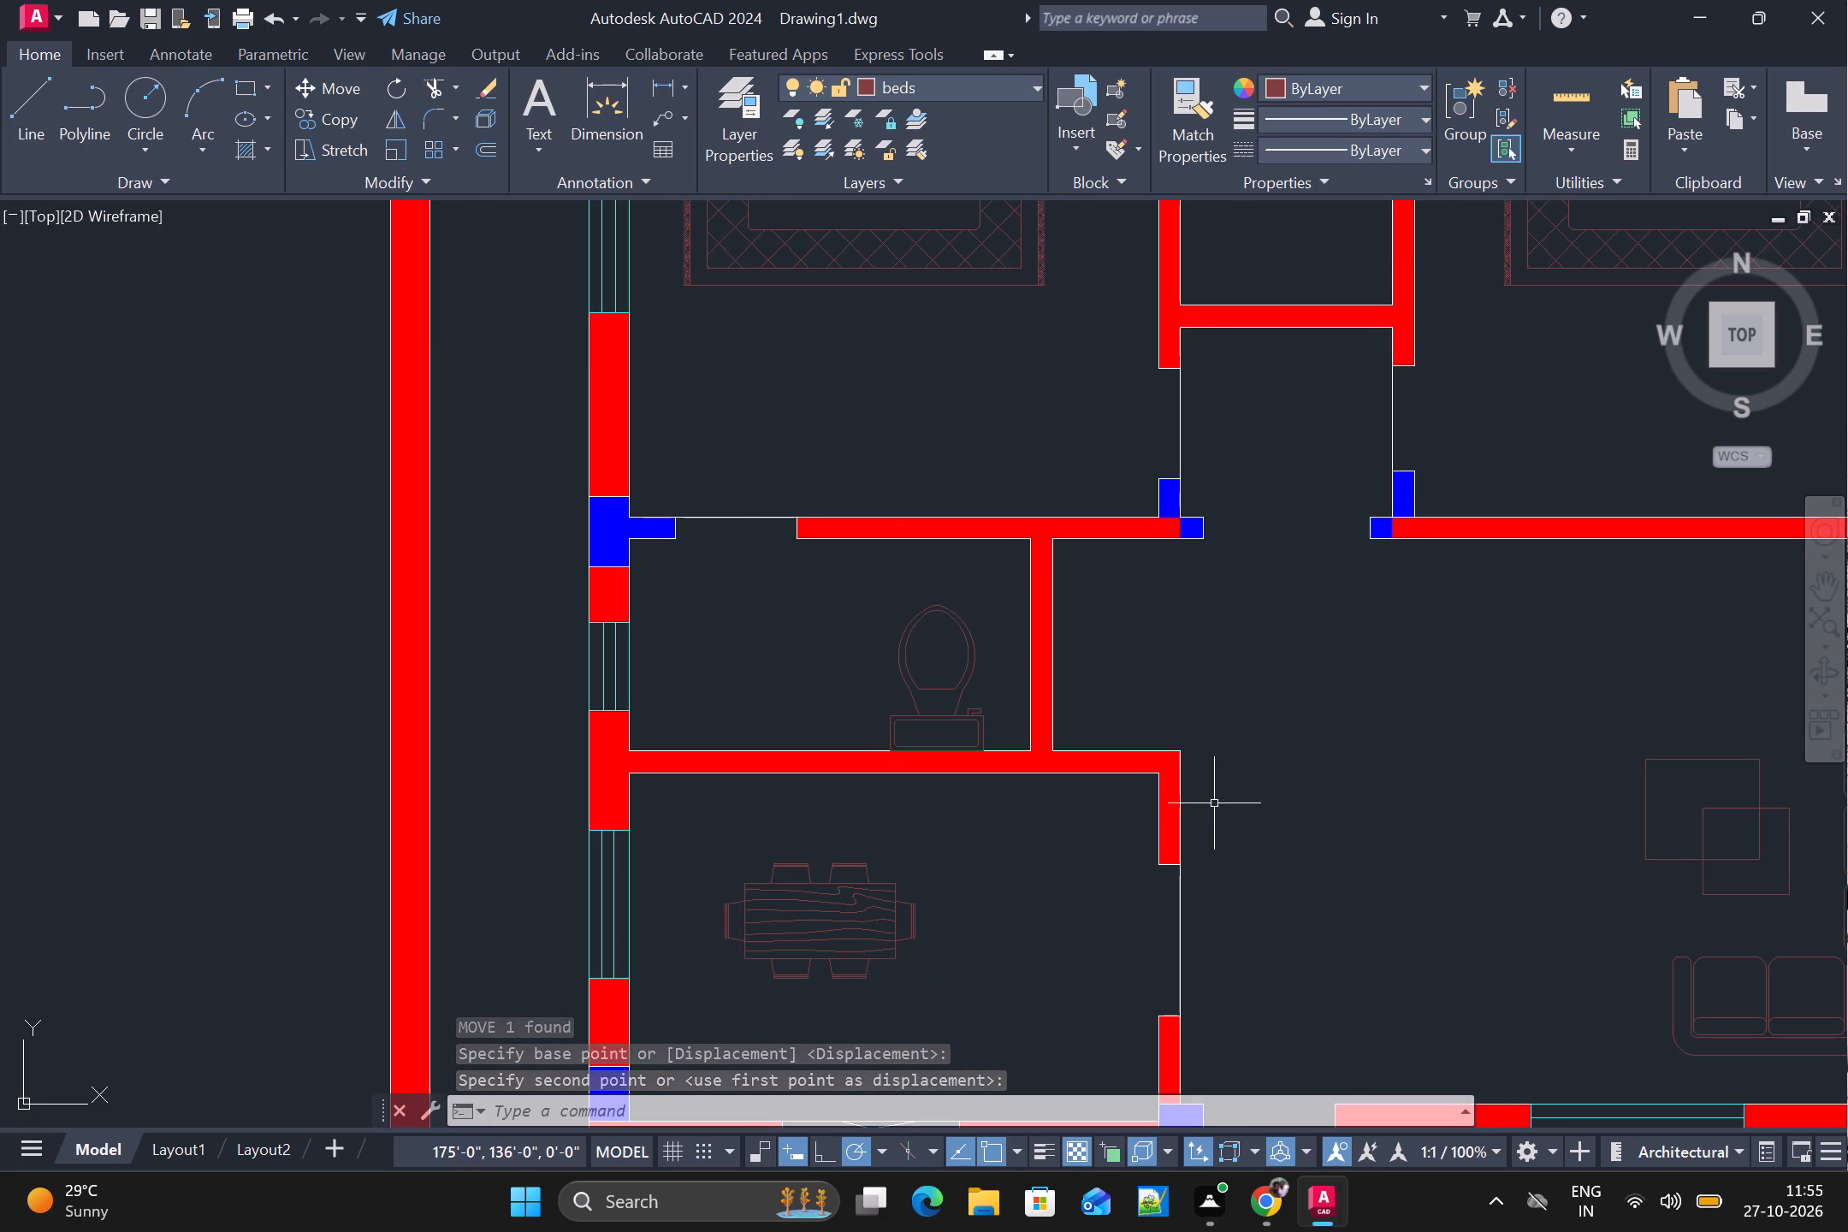
pyautogui.scroll(-1, 1214, 803)
pyautogui.moveTo(1355, 805); pyautogui.dragTo(1307, 773, button='middle')
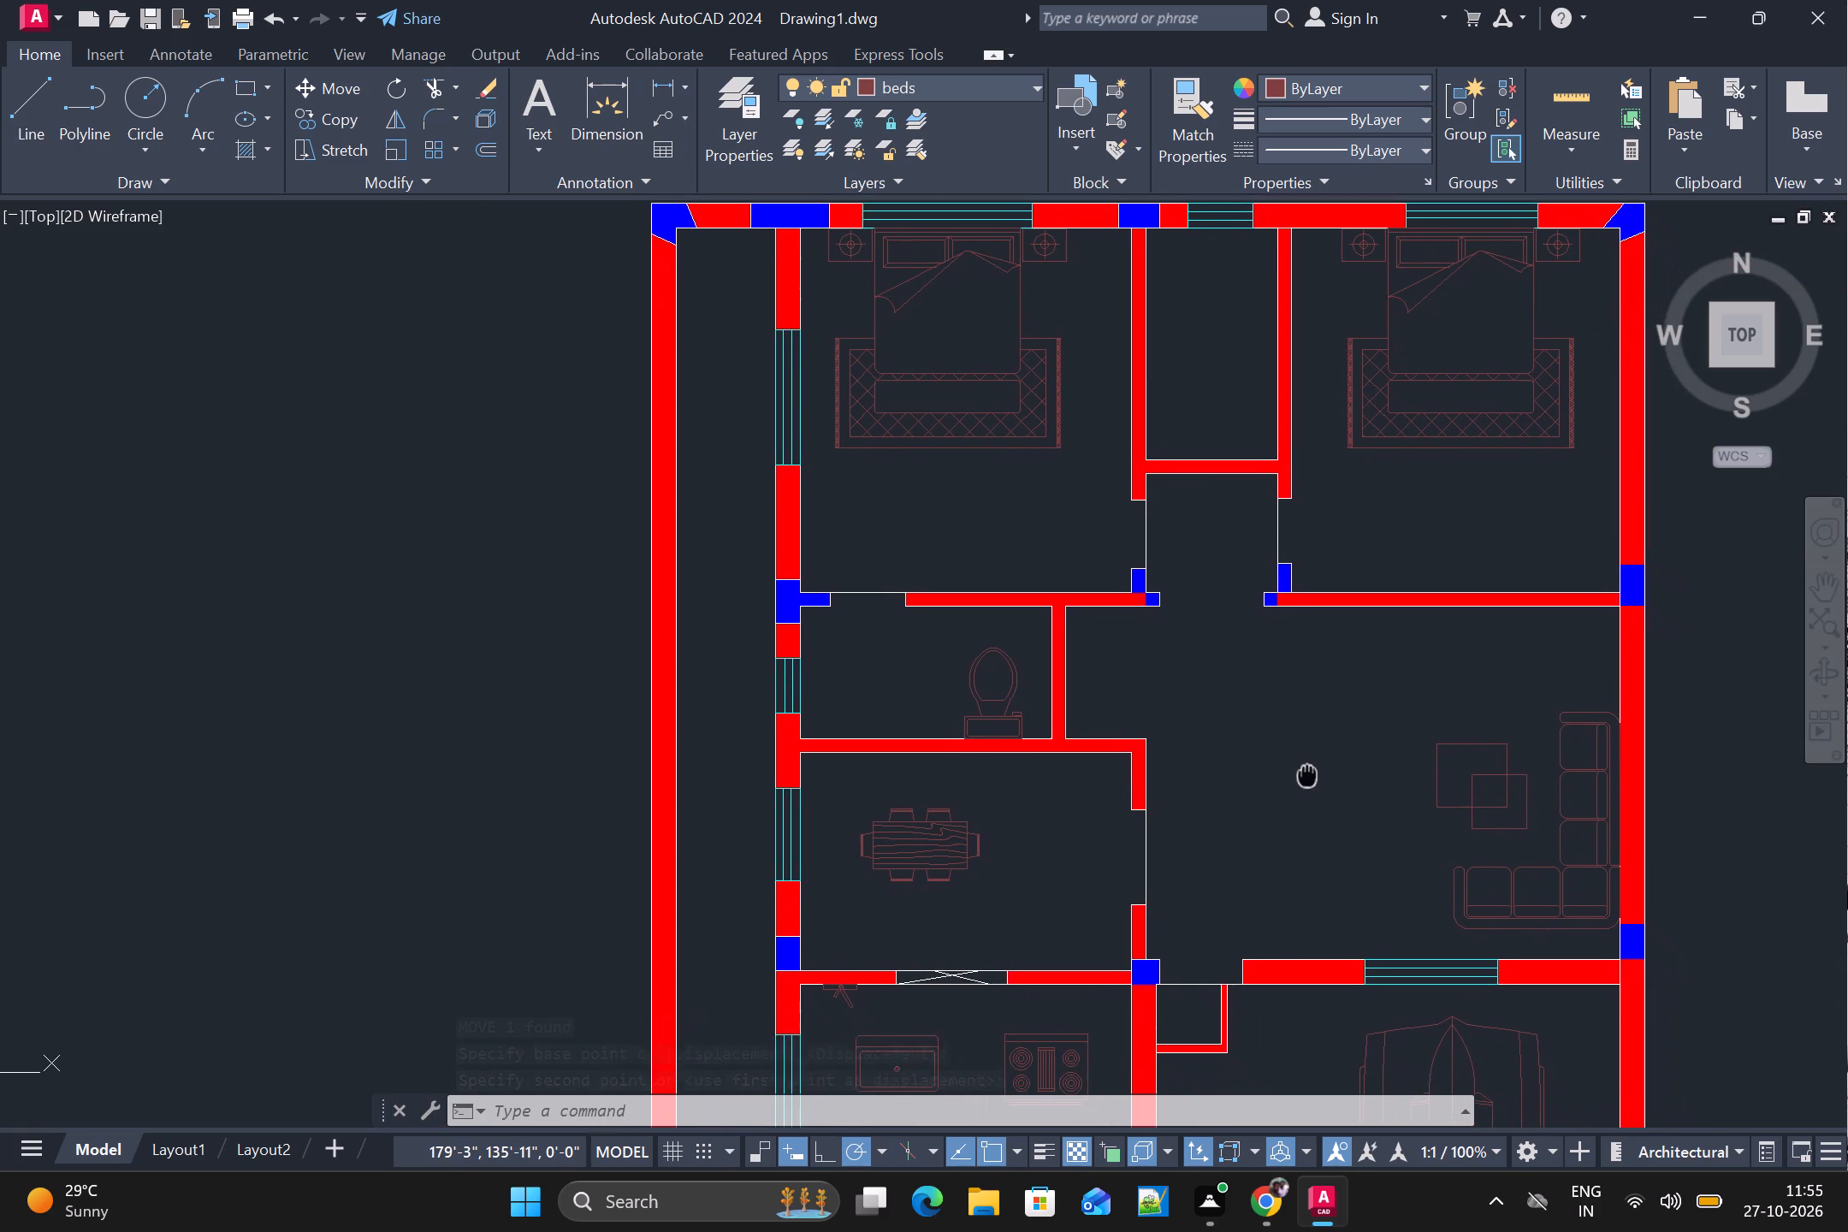
pyautogui.moveTo(1307, 773); pyautogui.dragTo(1296, 770, button='middle')
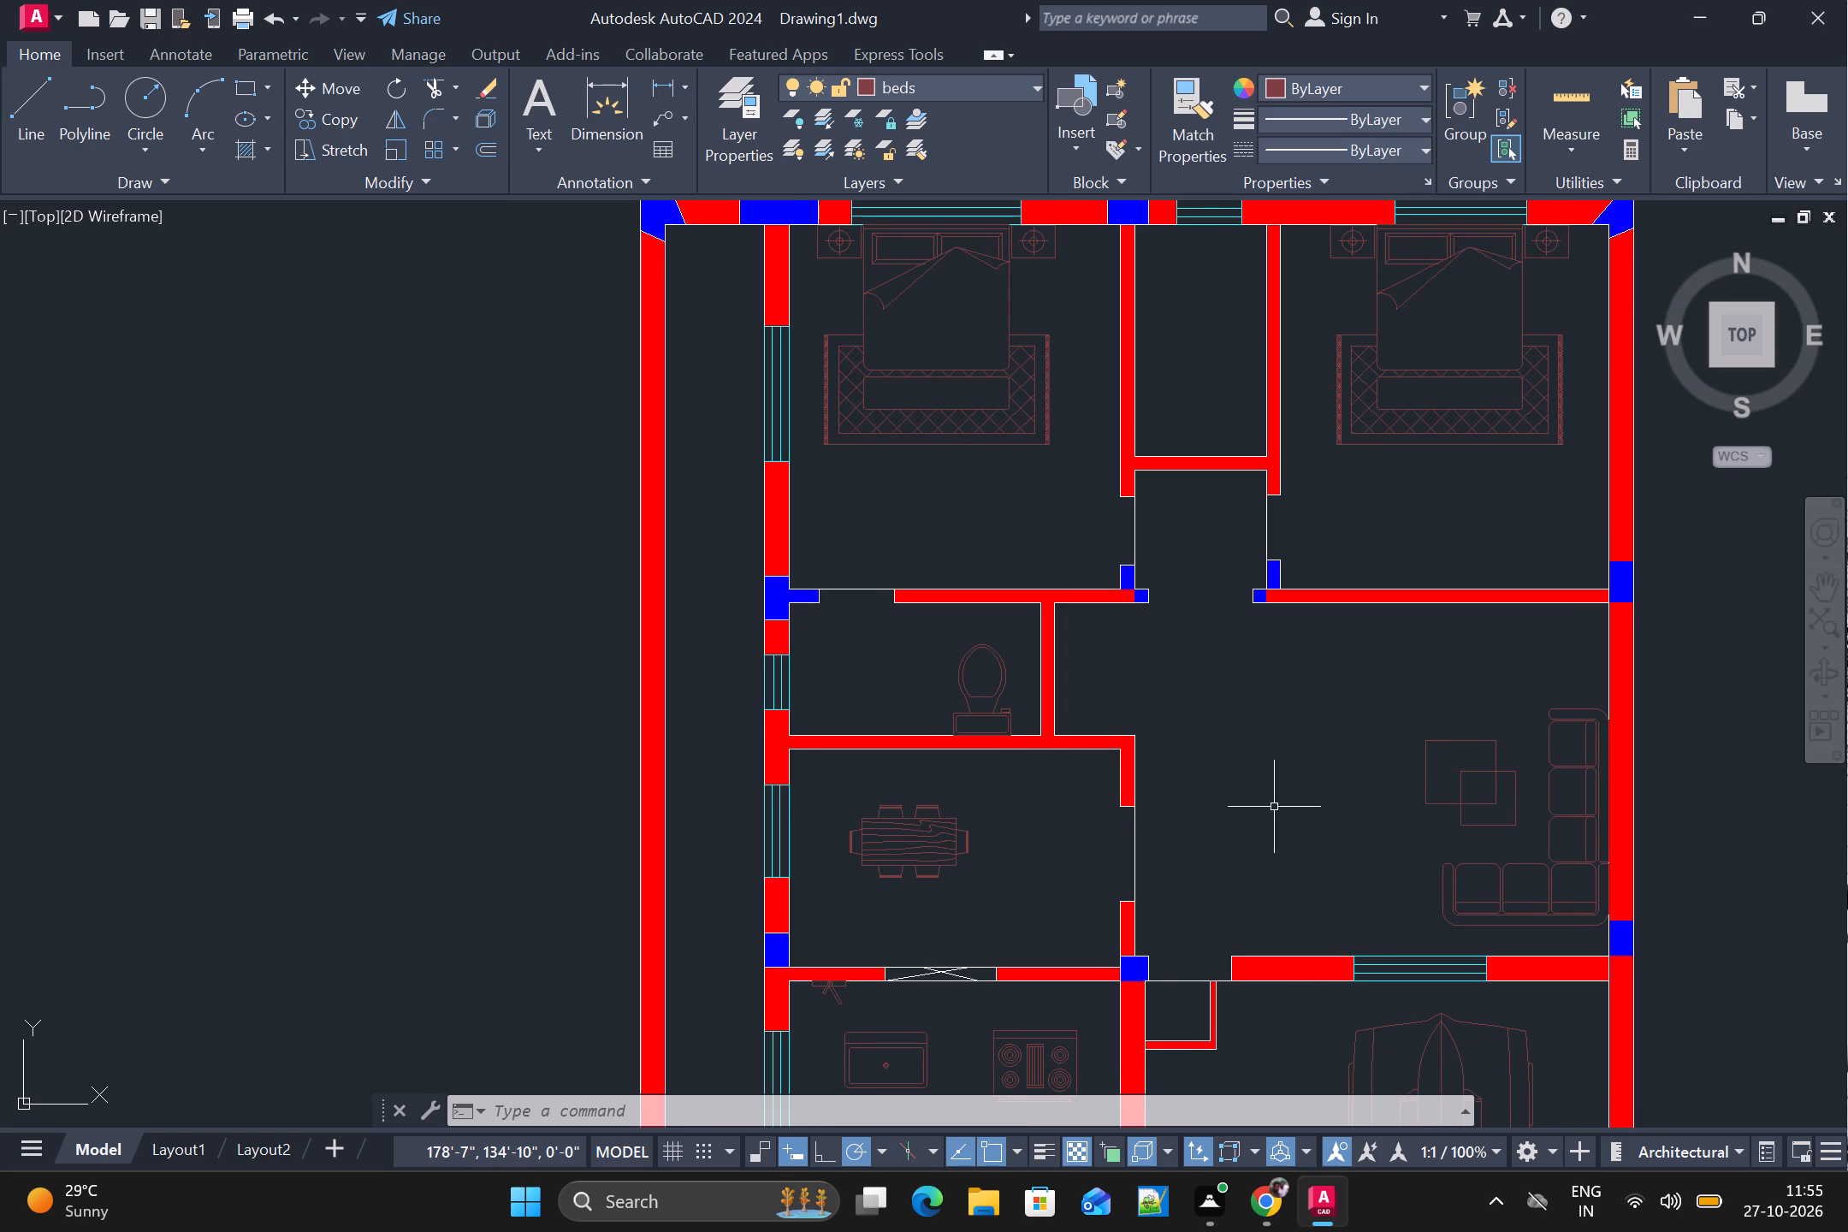
pyautogui.scroll(-1, 1311, 877)
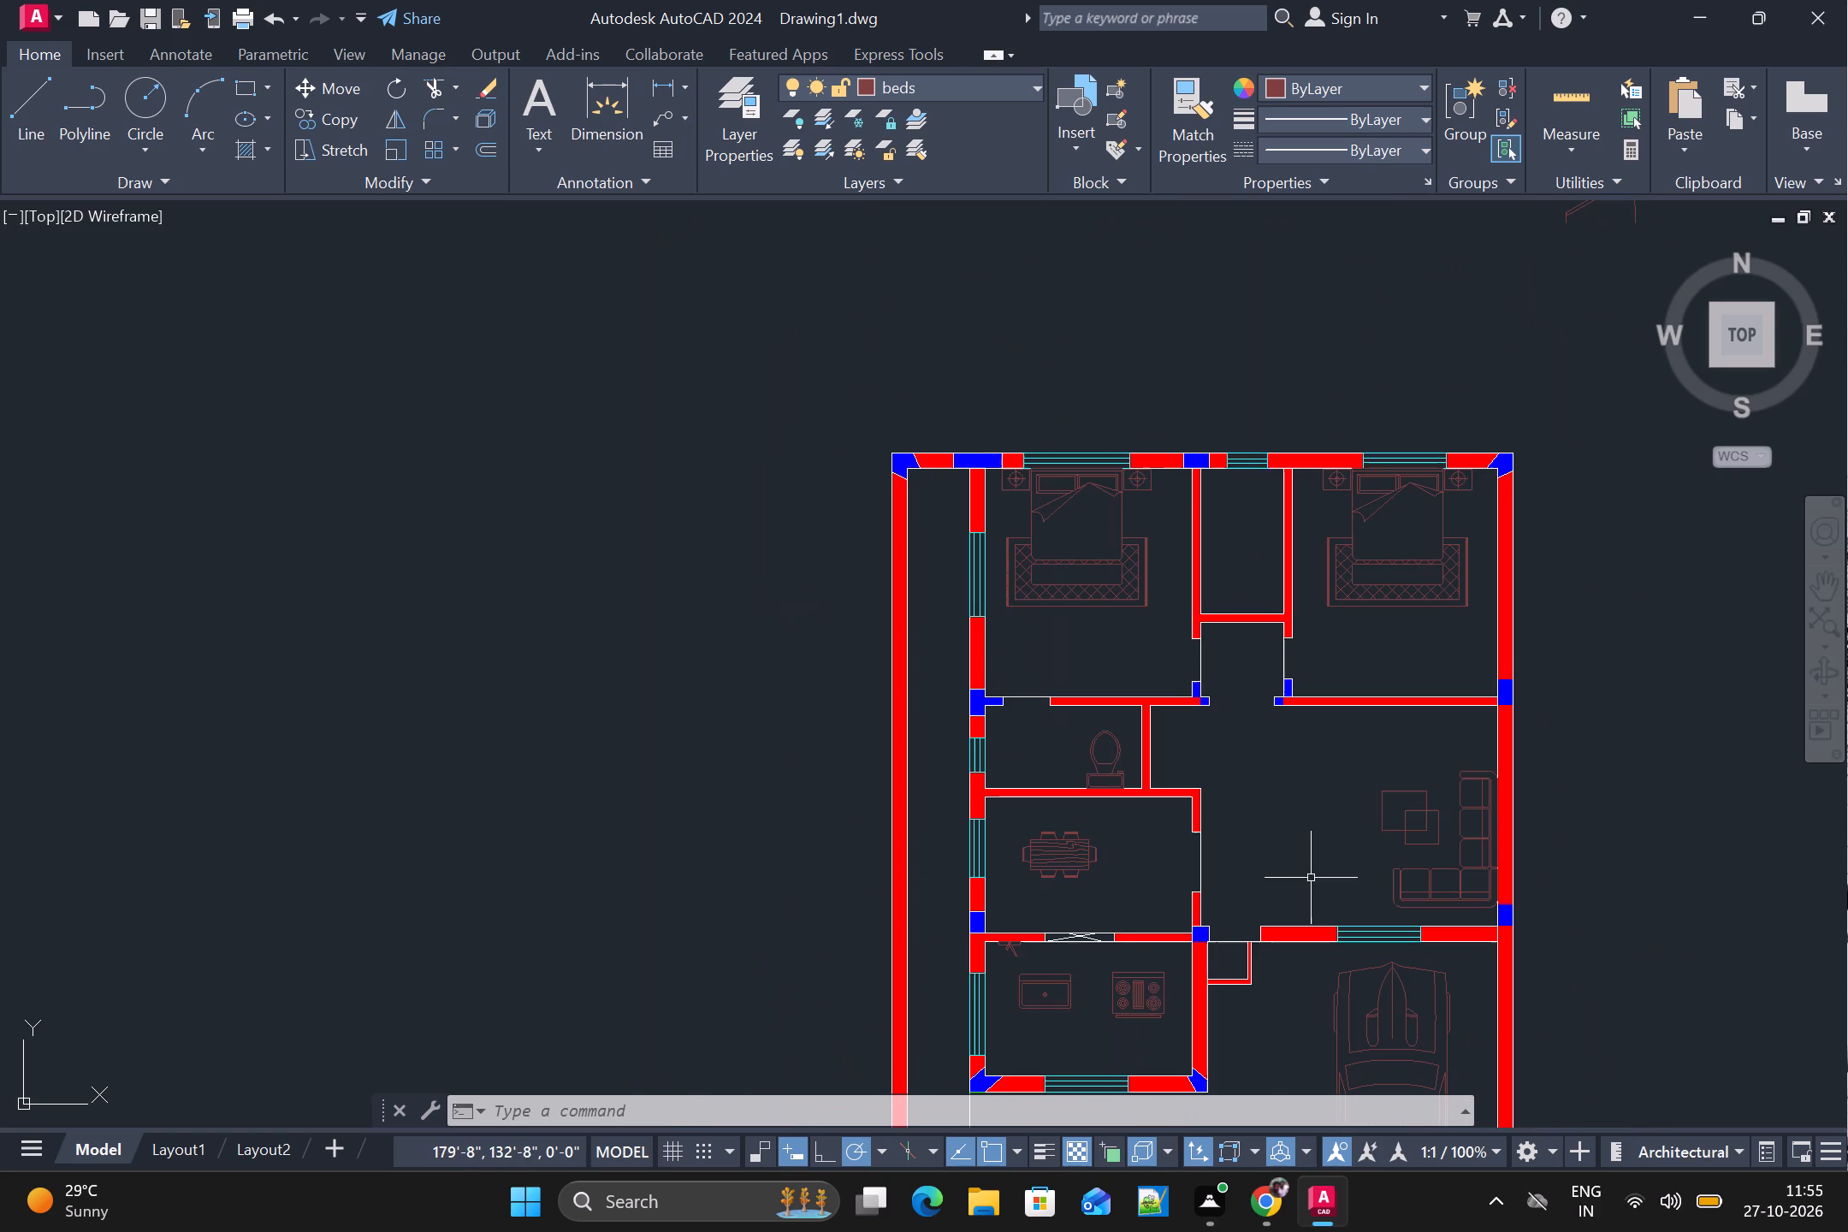
pyautogui.moveTo(1325, 887); pyautogui.dragTo(1356, 672, button='middle')
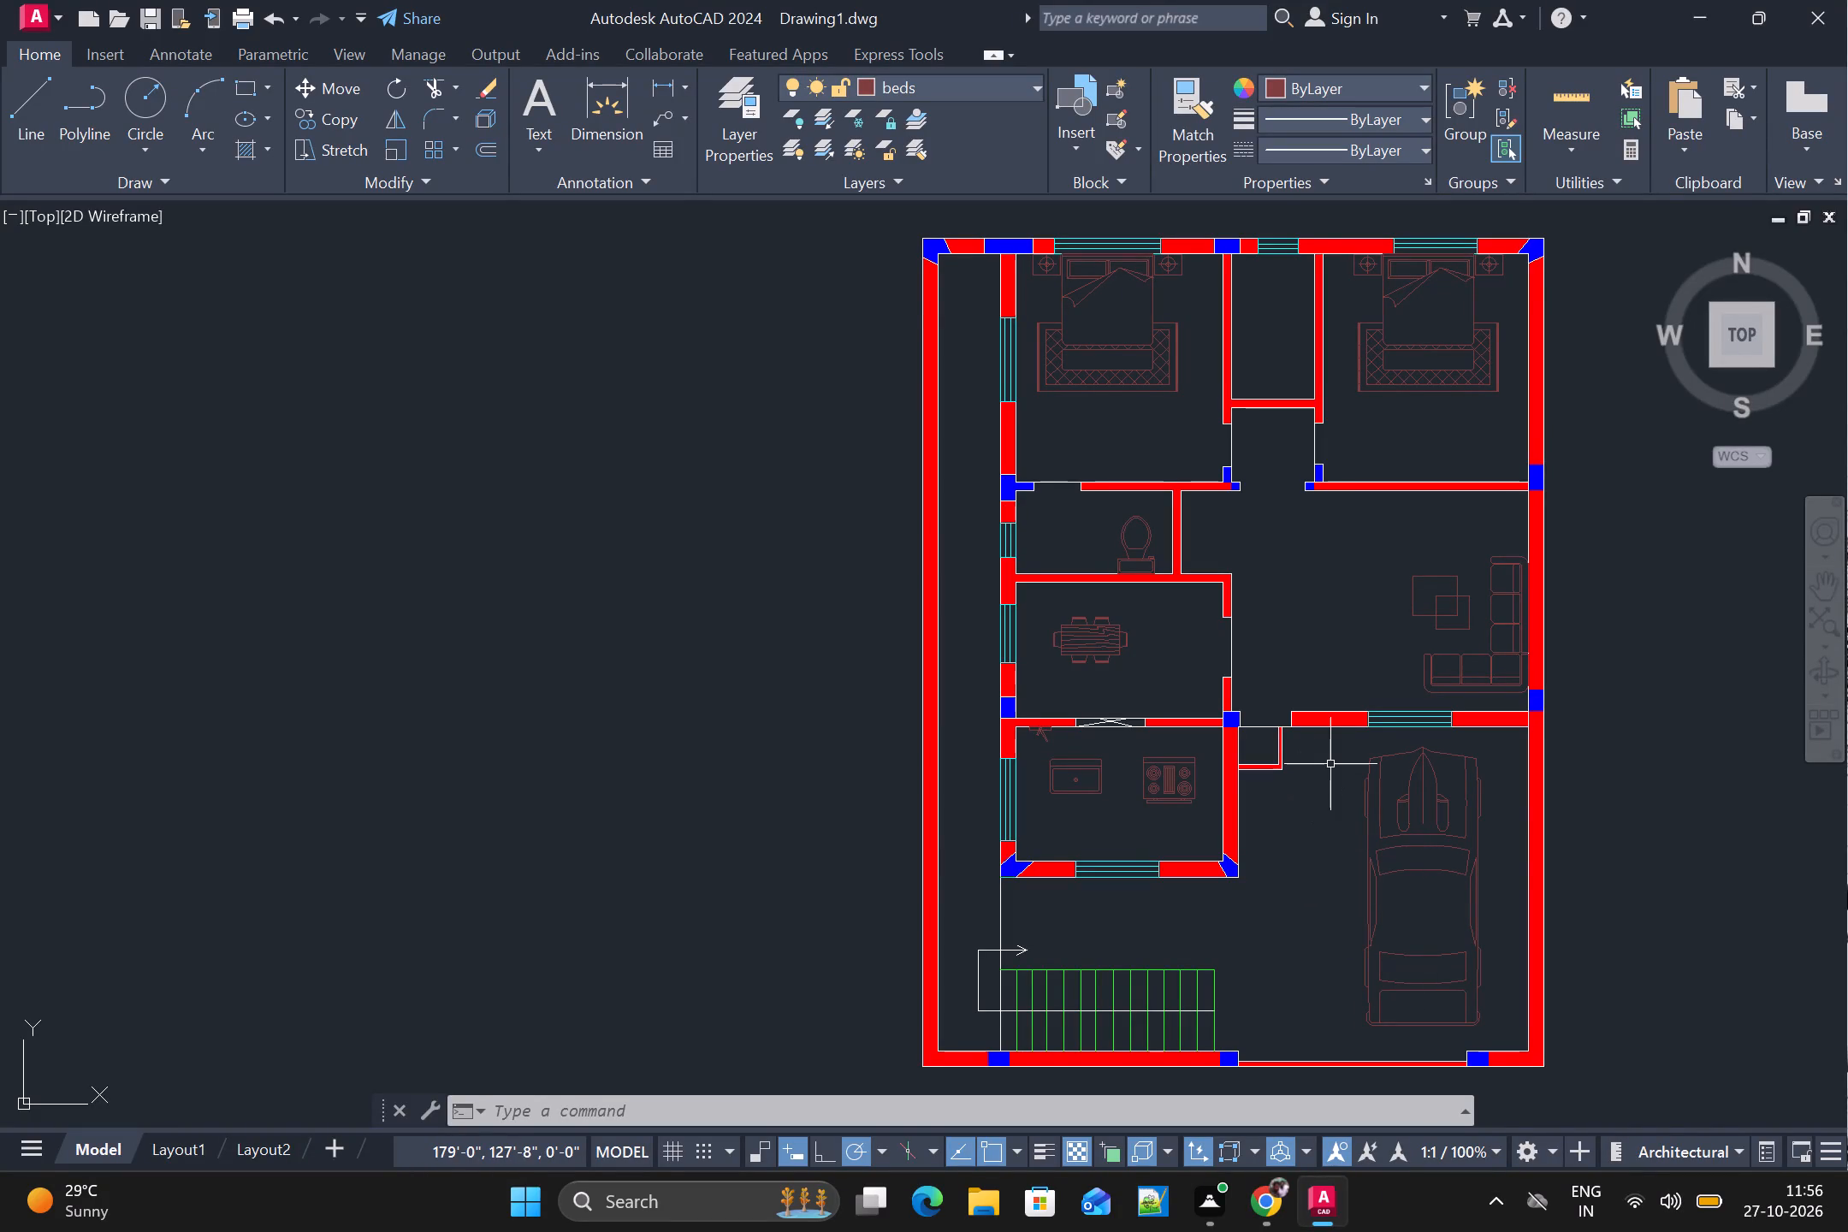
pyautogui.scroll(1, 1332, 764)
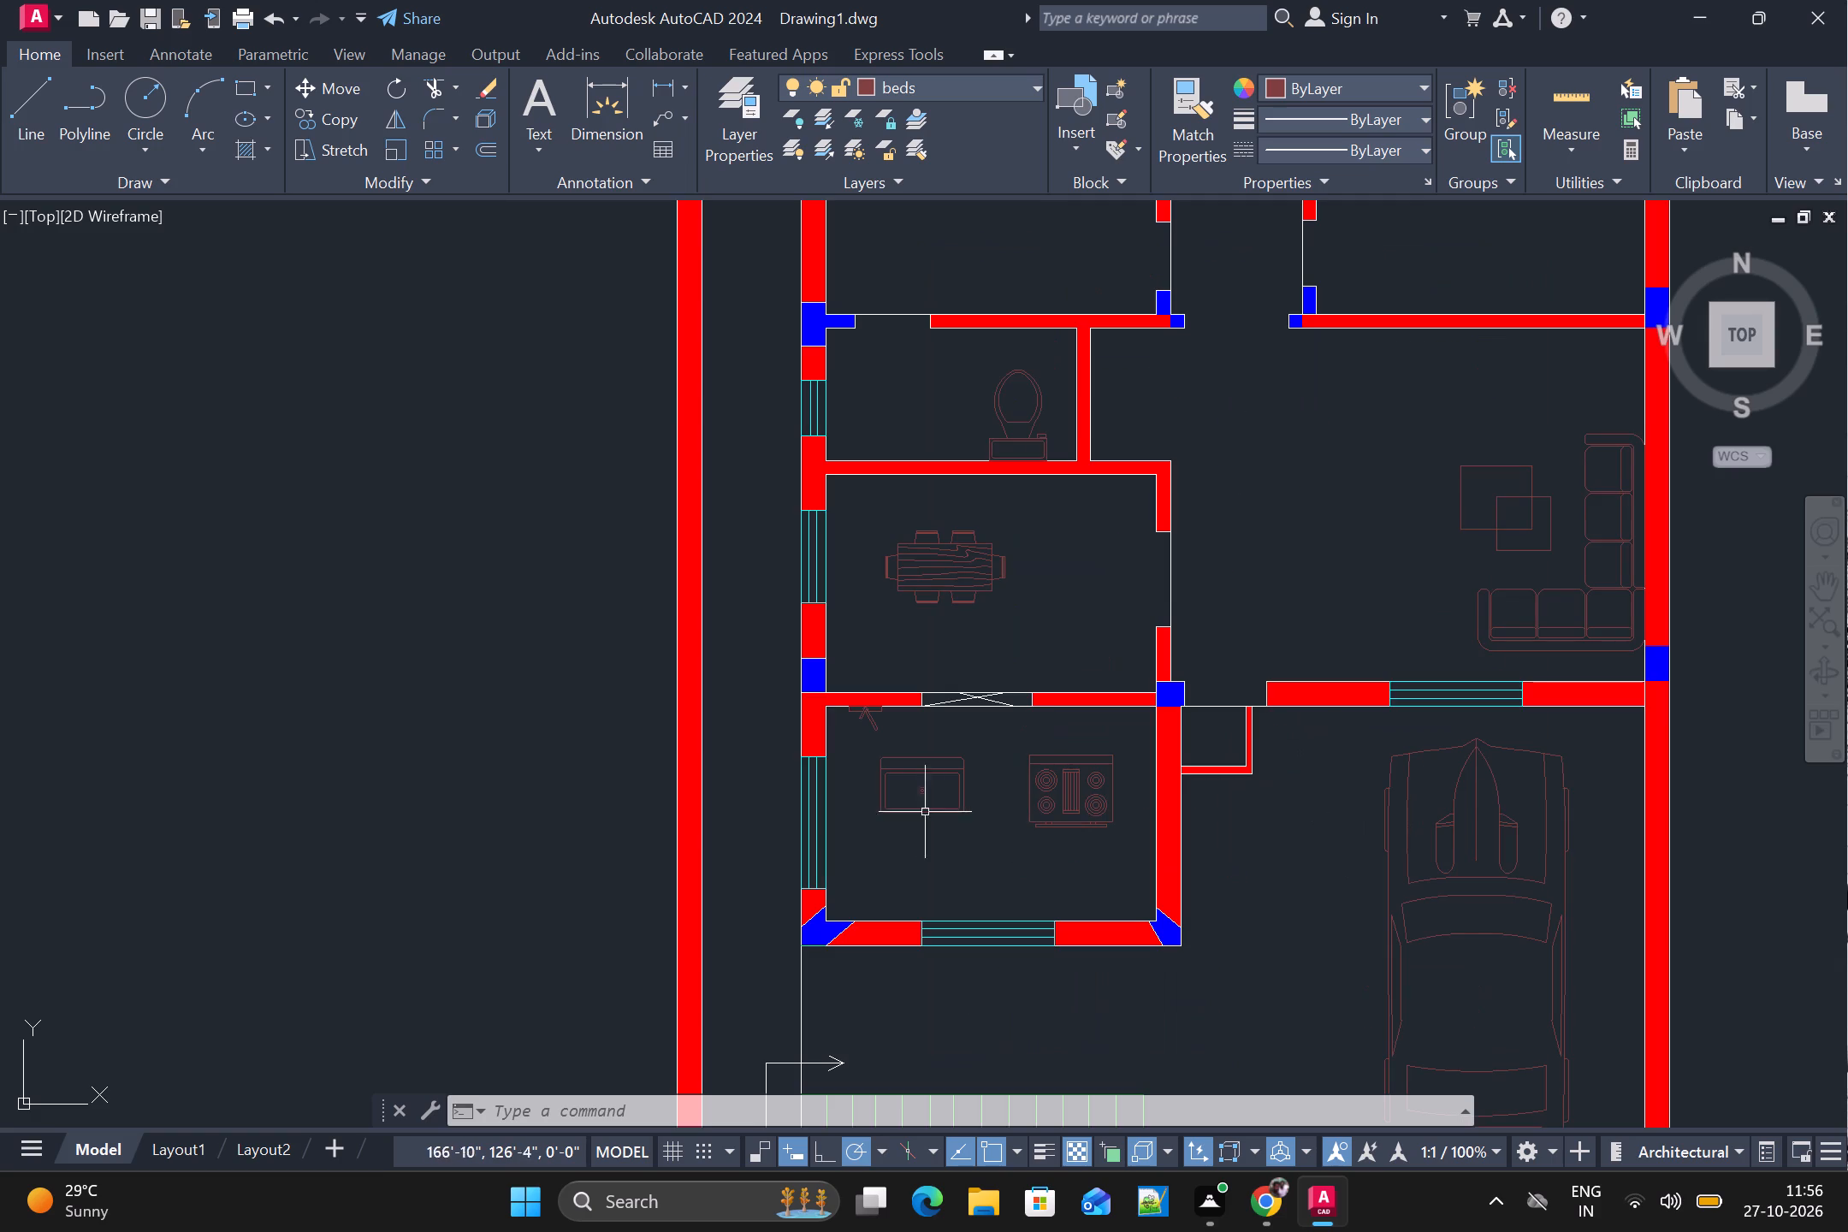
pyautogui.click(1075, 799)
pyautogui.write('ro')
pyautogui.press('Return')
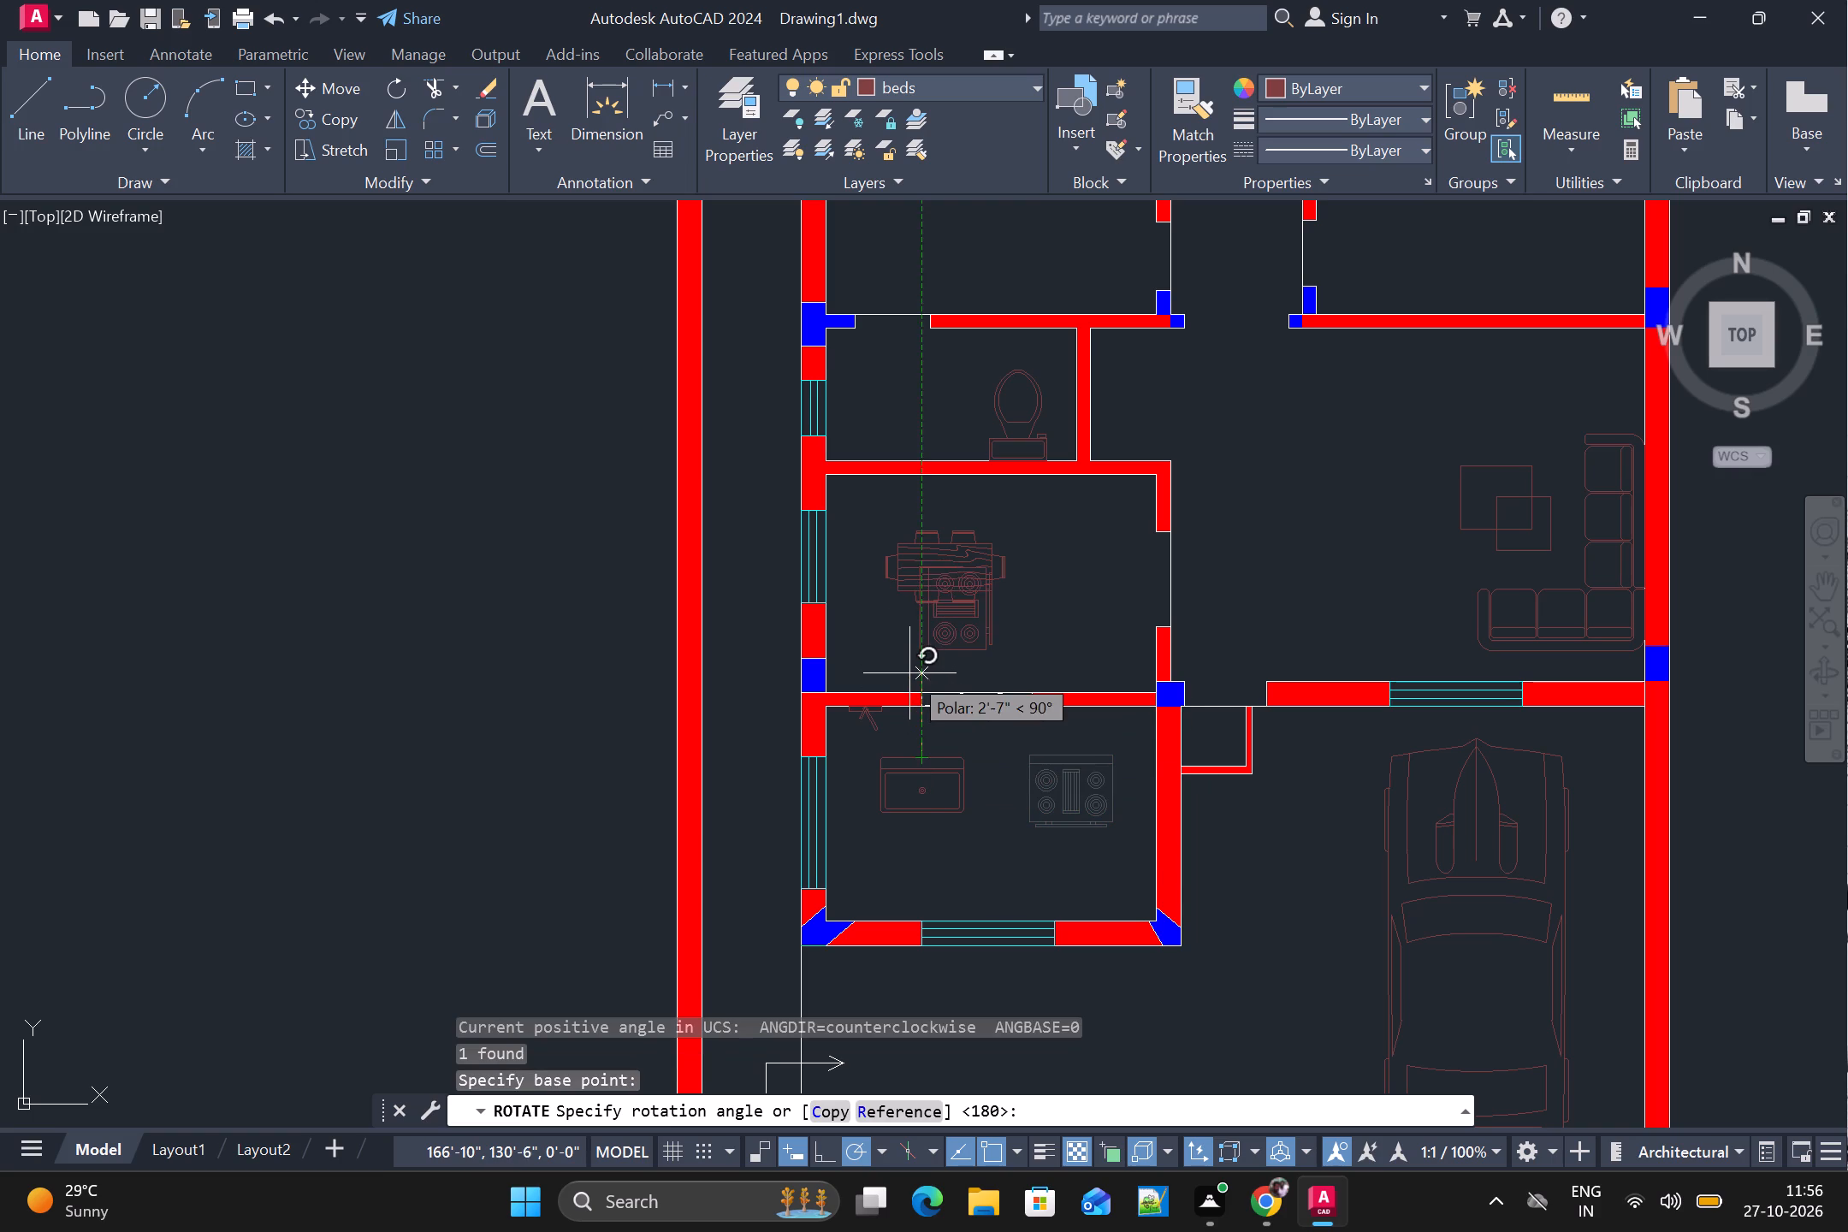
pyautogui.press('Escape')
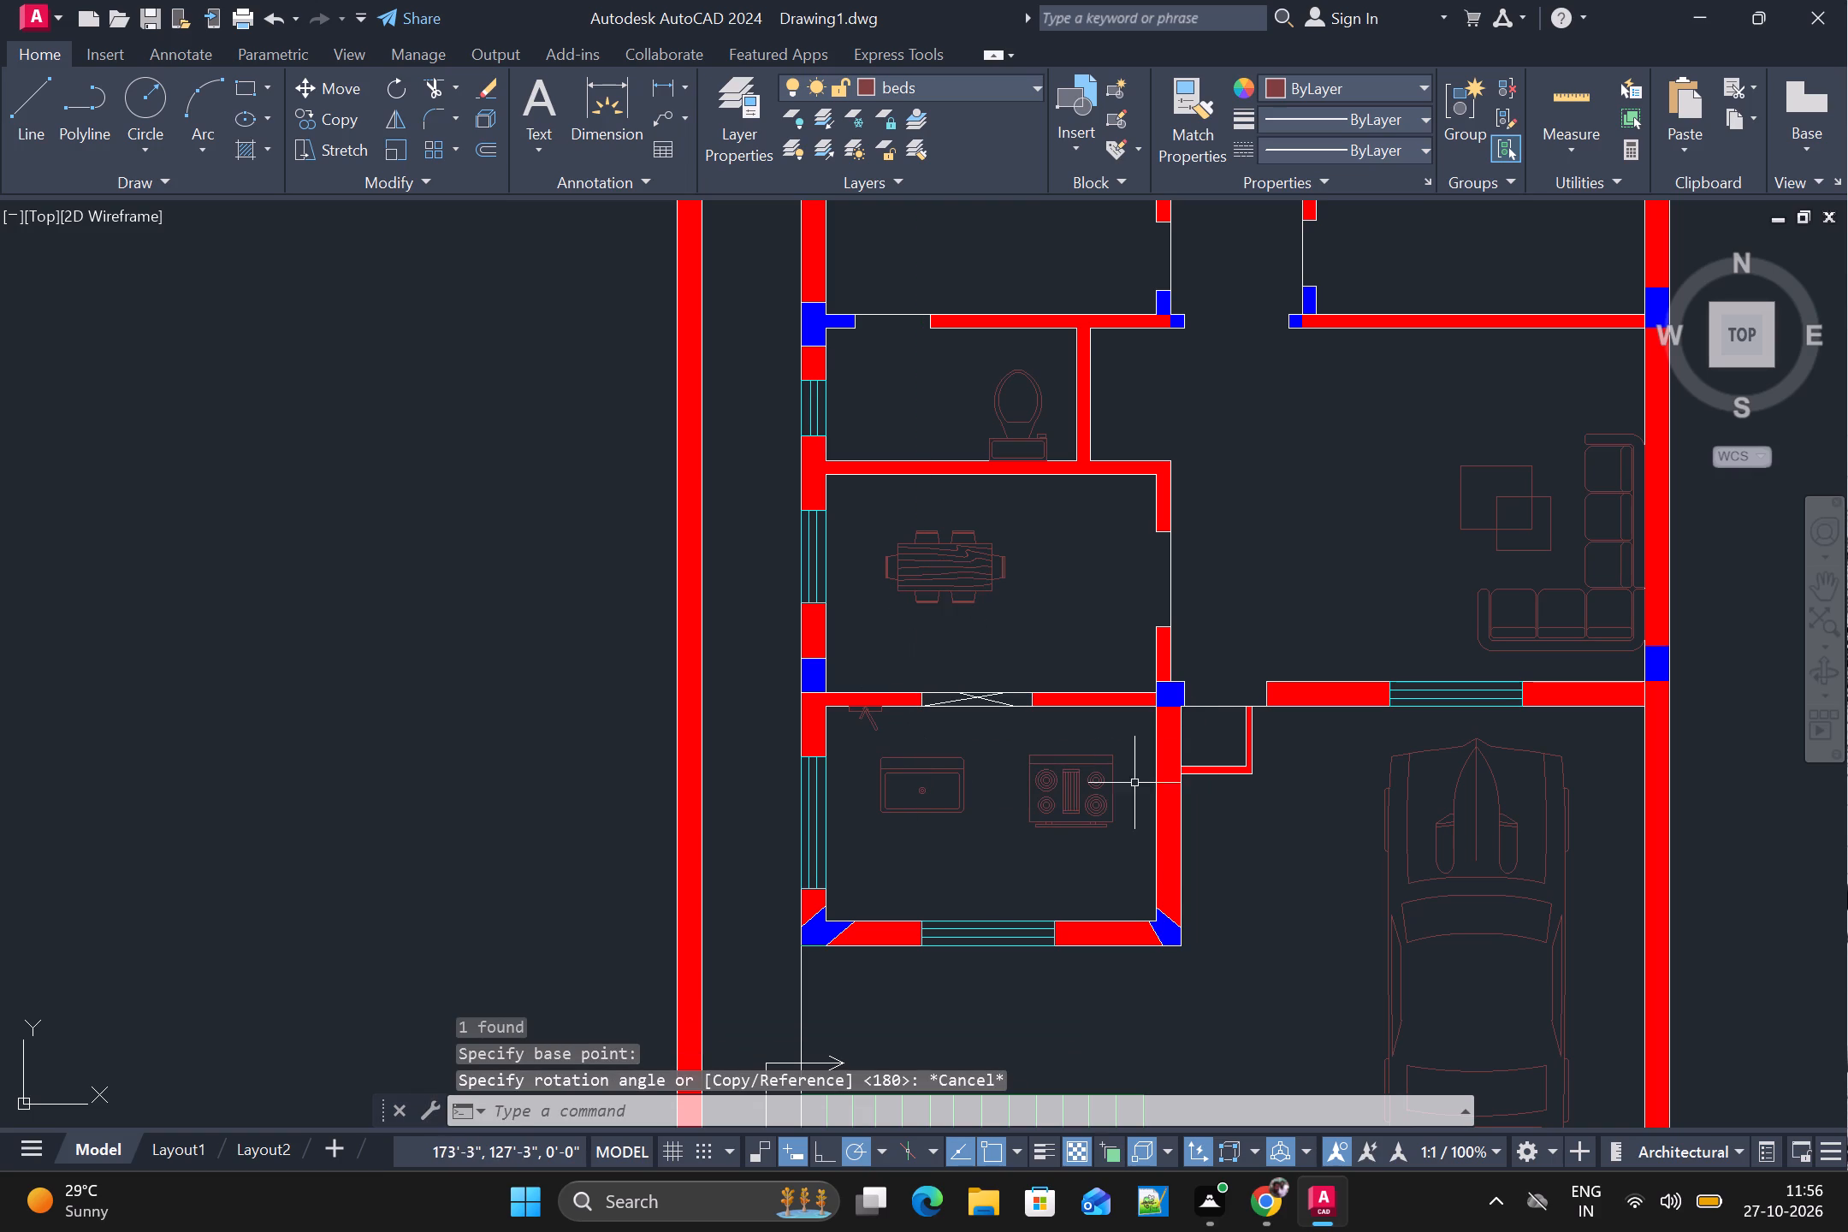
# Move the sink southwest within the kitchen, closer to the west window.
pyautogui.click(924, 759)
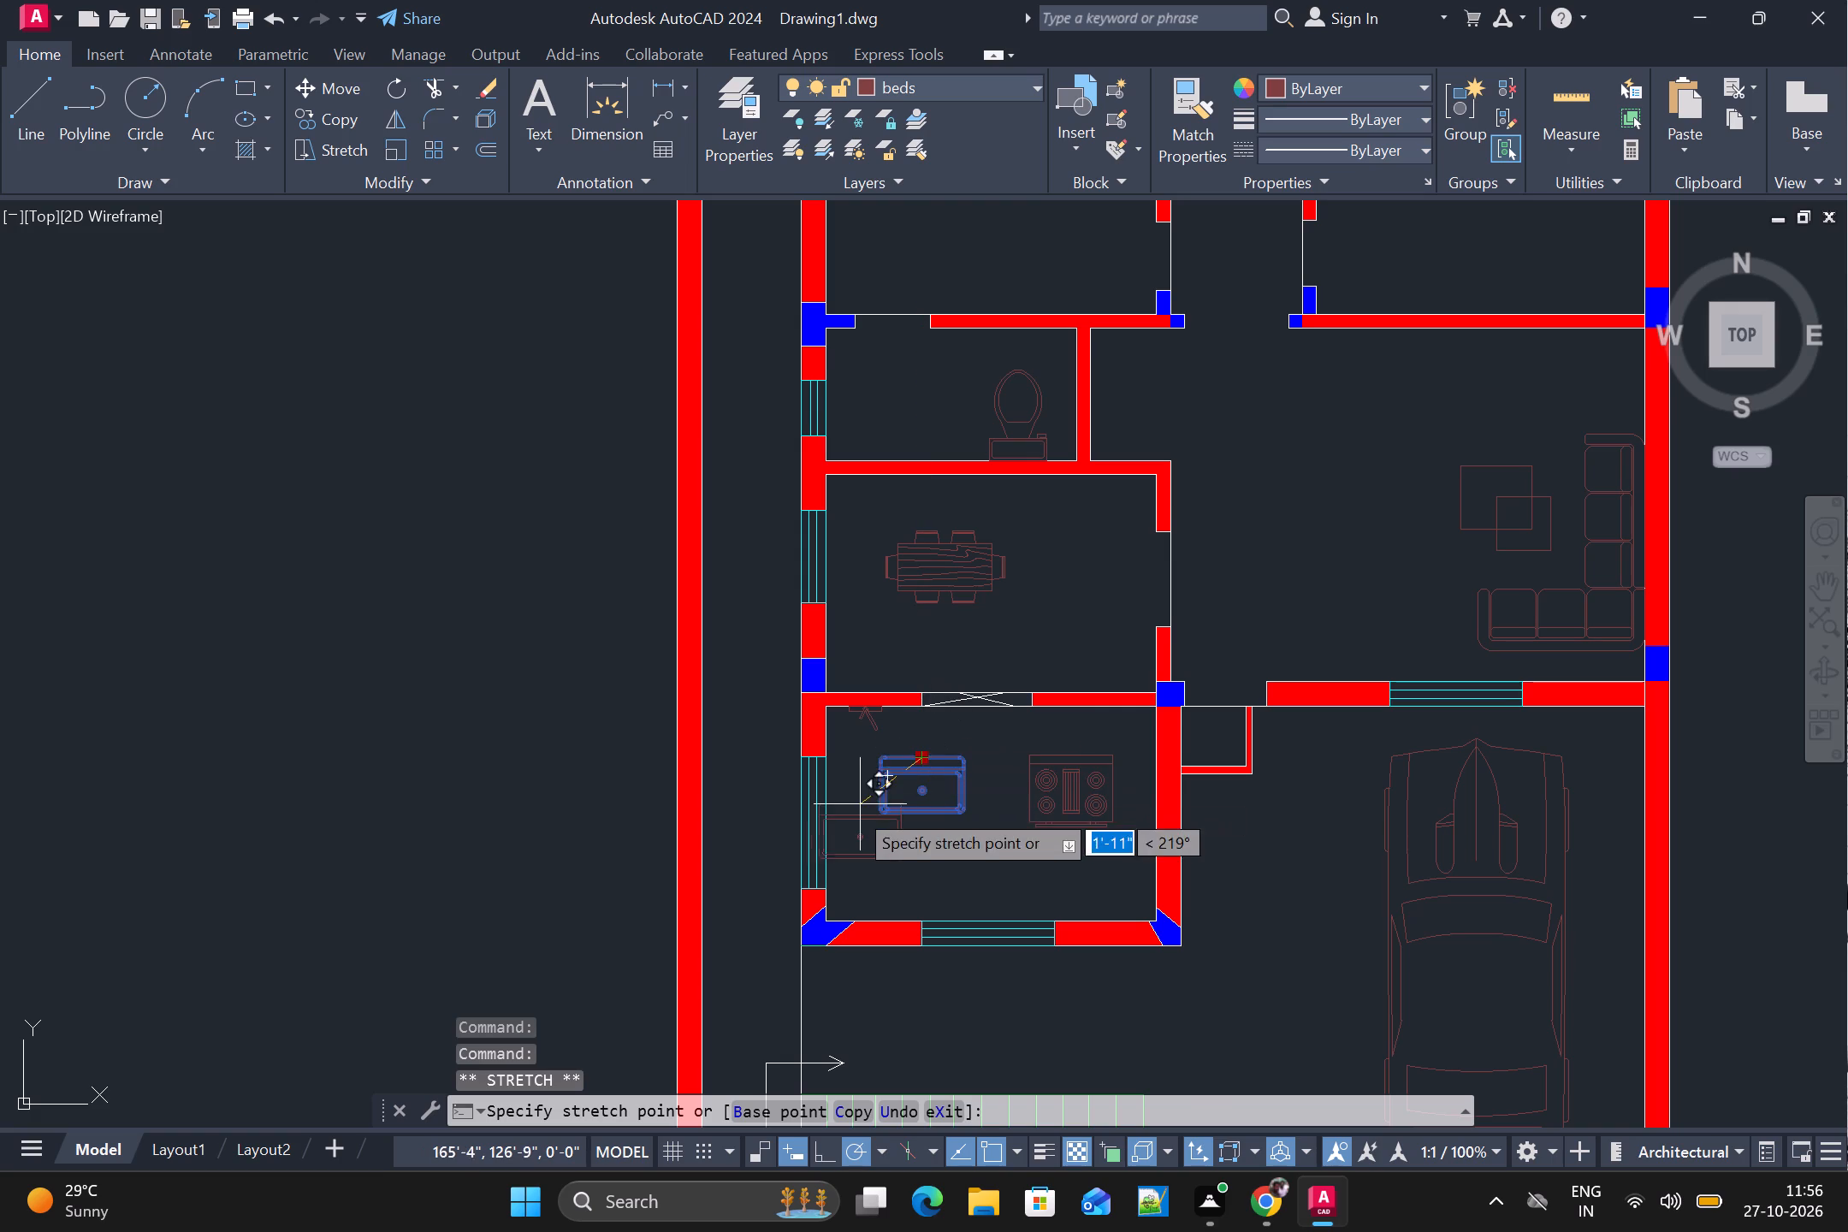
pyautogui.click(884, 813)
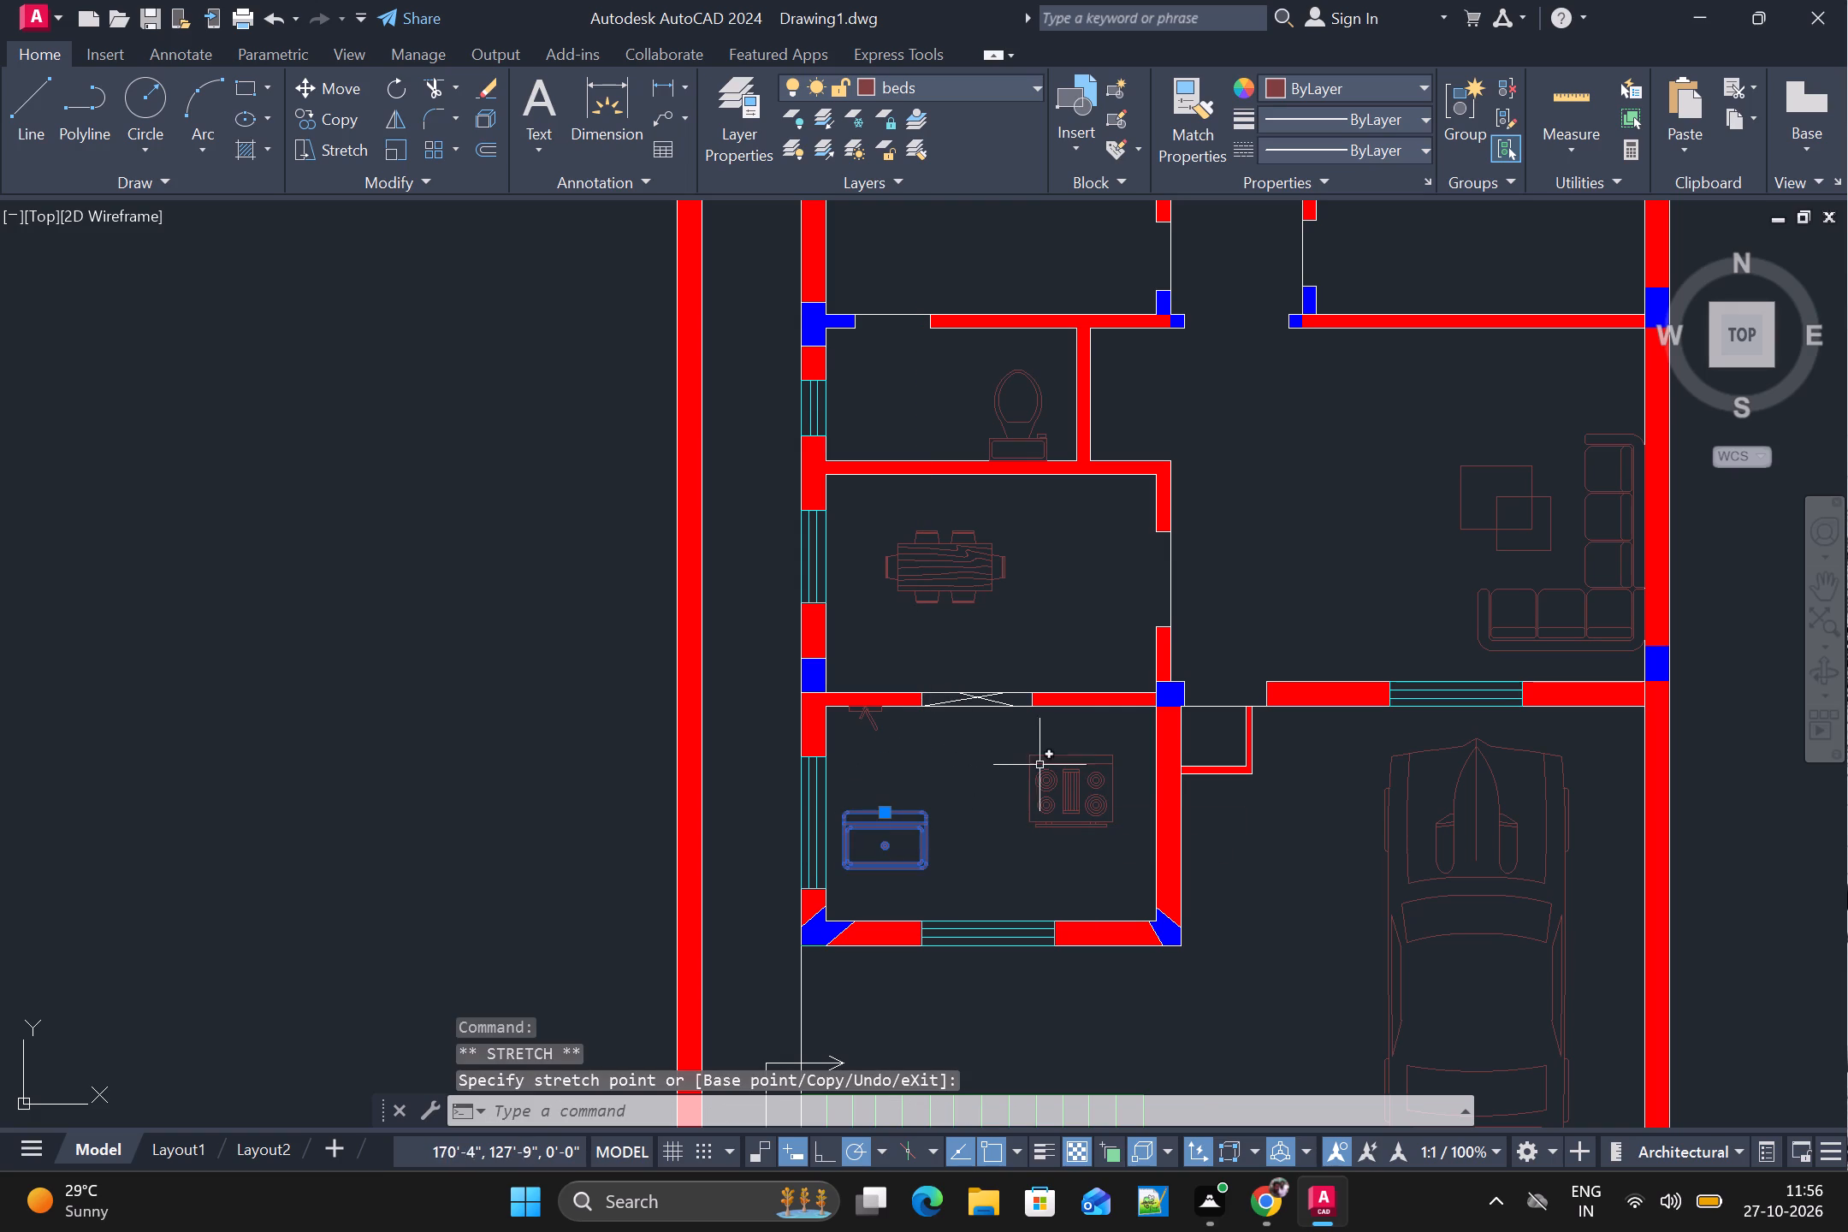
# Move the stove, together with the selected sink, so the stove's front edge sits against the kitchen's south wall at the window.
pyautogui.click(1075, 834)
pyautogui.click(1078, 825)
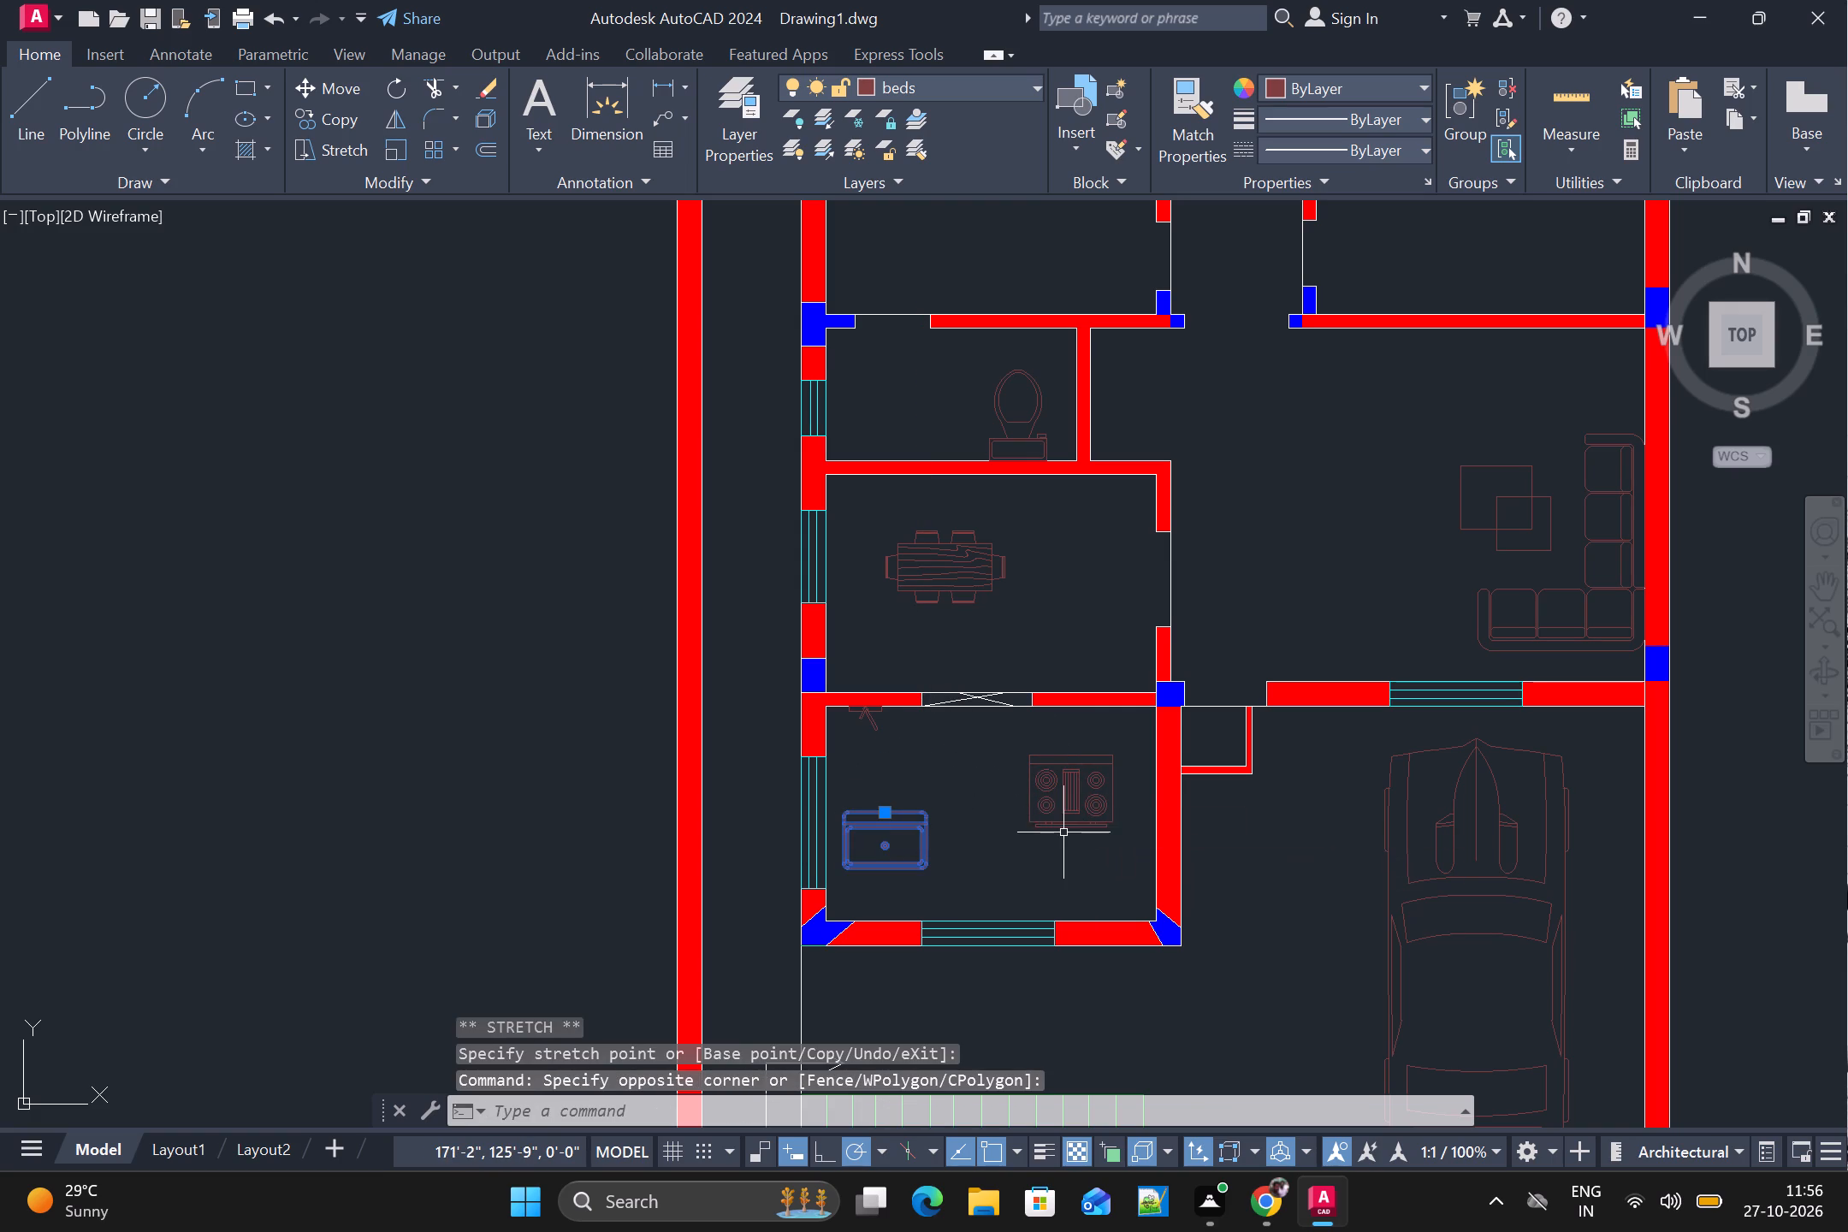
pyautogui.click(1070, 828)
pyautogui.press('m')
pyautogui.press('space')
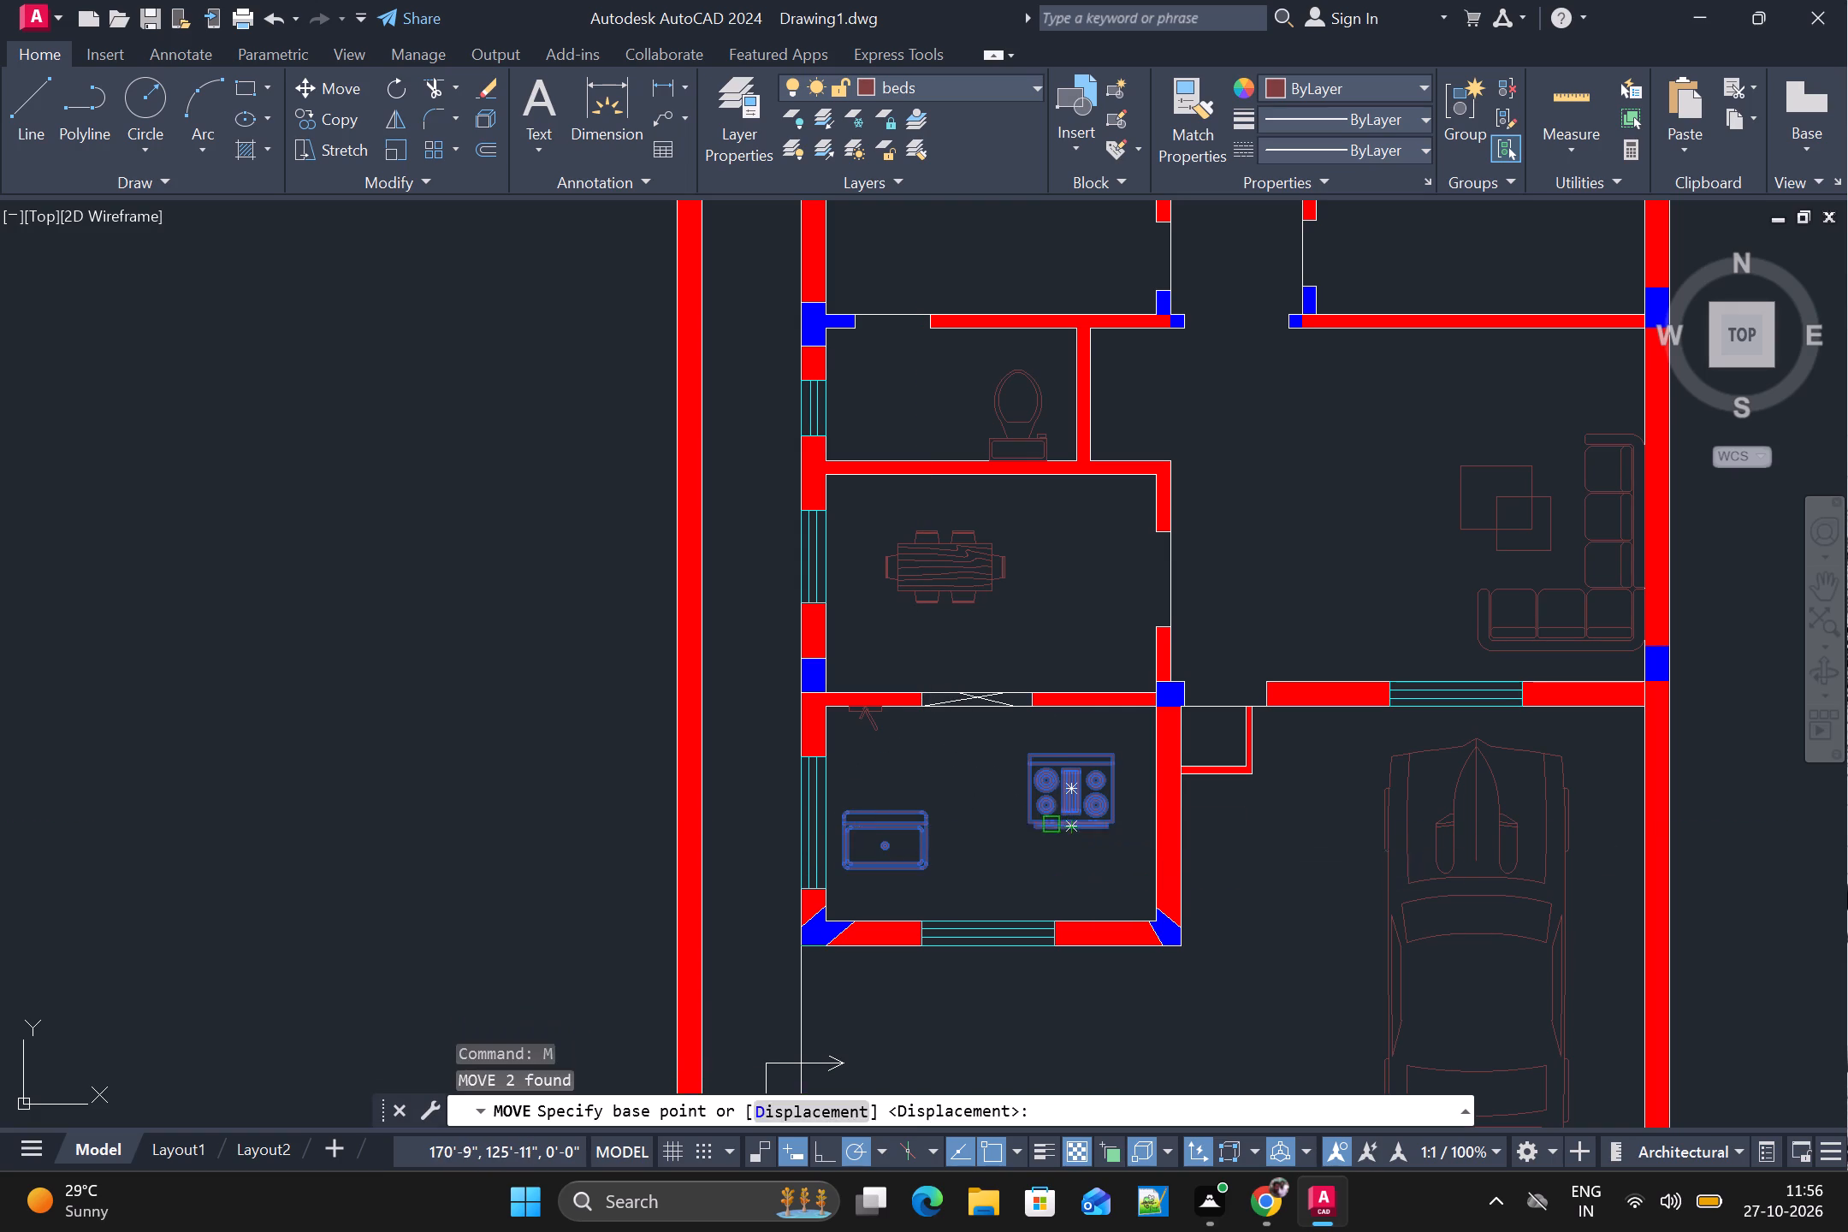
pyautogui.click(1060, 827)
pyautogui.click(965, 917)
pyautogui.press('Escape')
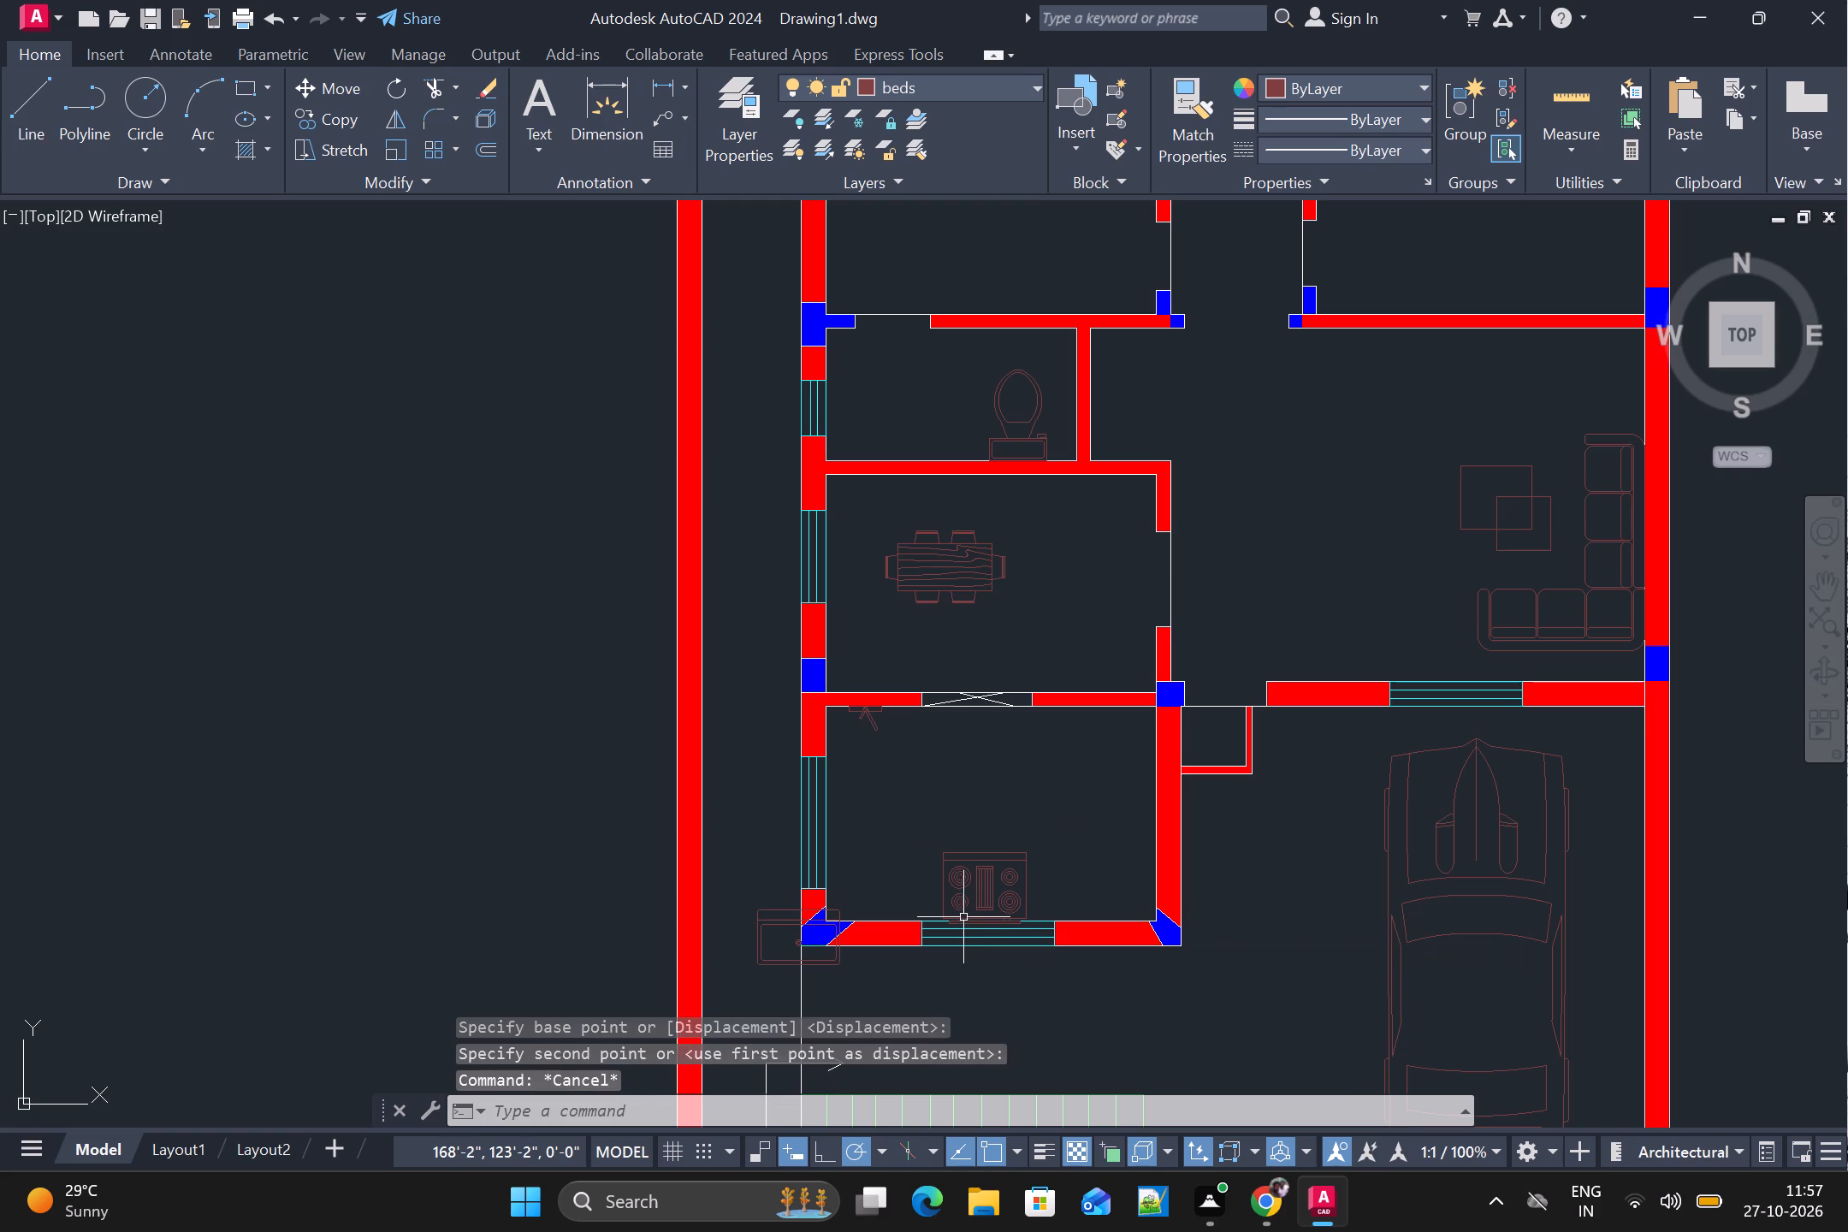
# Move the sink by its back-edge grip back inside the kitchen, next to the west window.
pyautogui.click(771, 914)
pyautogui.moveTo(796, 907); pyautogui.dragTo(863, 761)
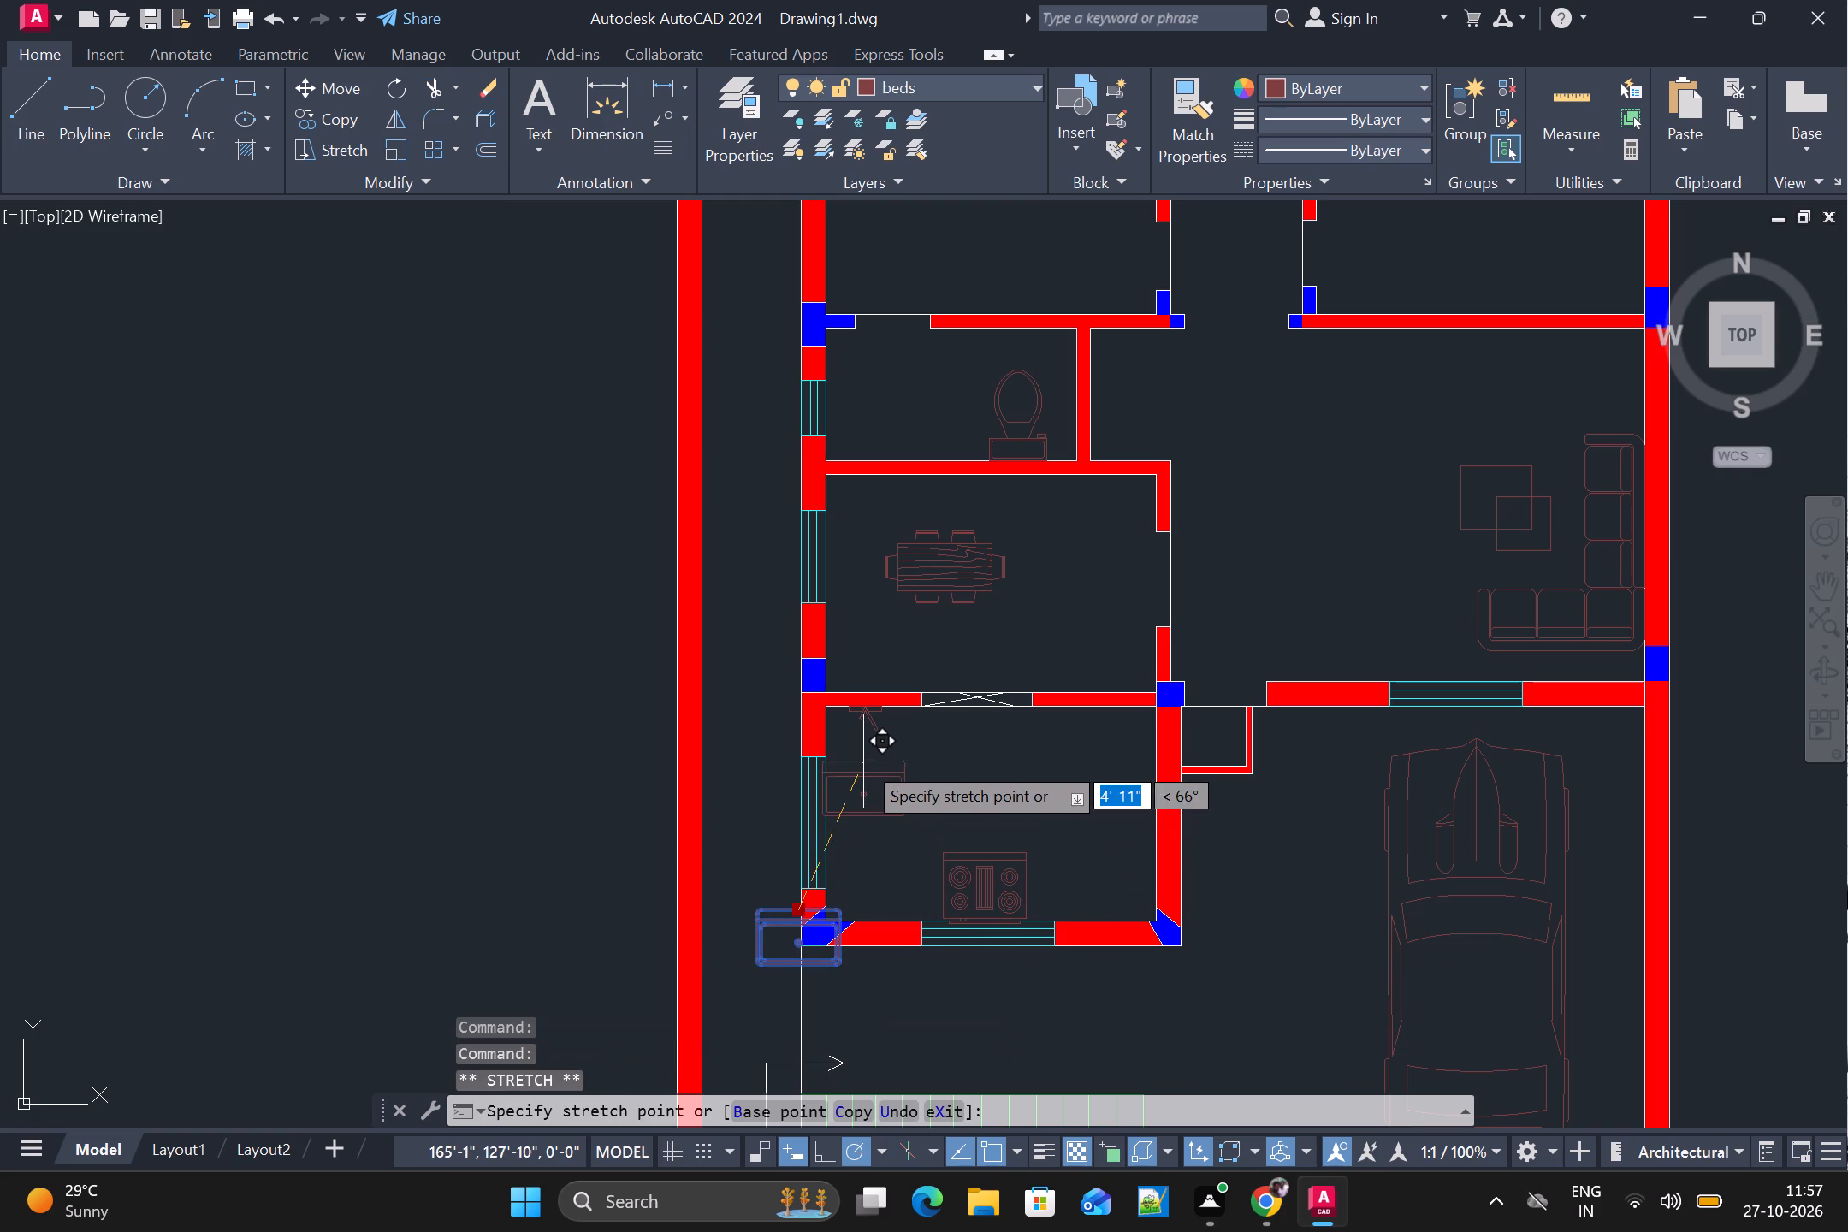
pyautogui.moveTo(863, 761); pyautogui.dragTo(871, 774)
pyautogui.click(871, 774)
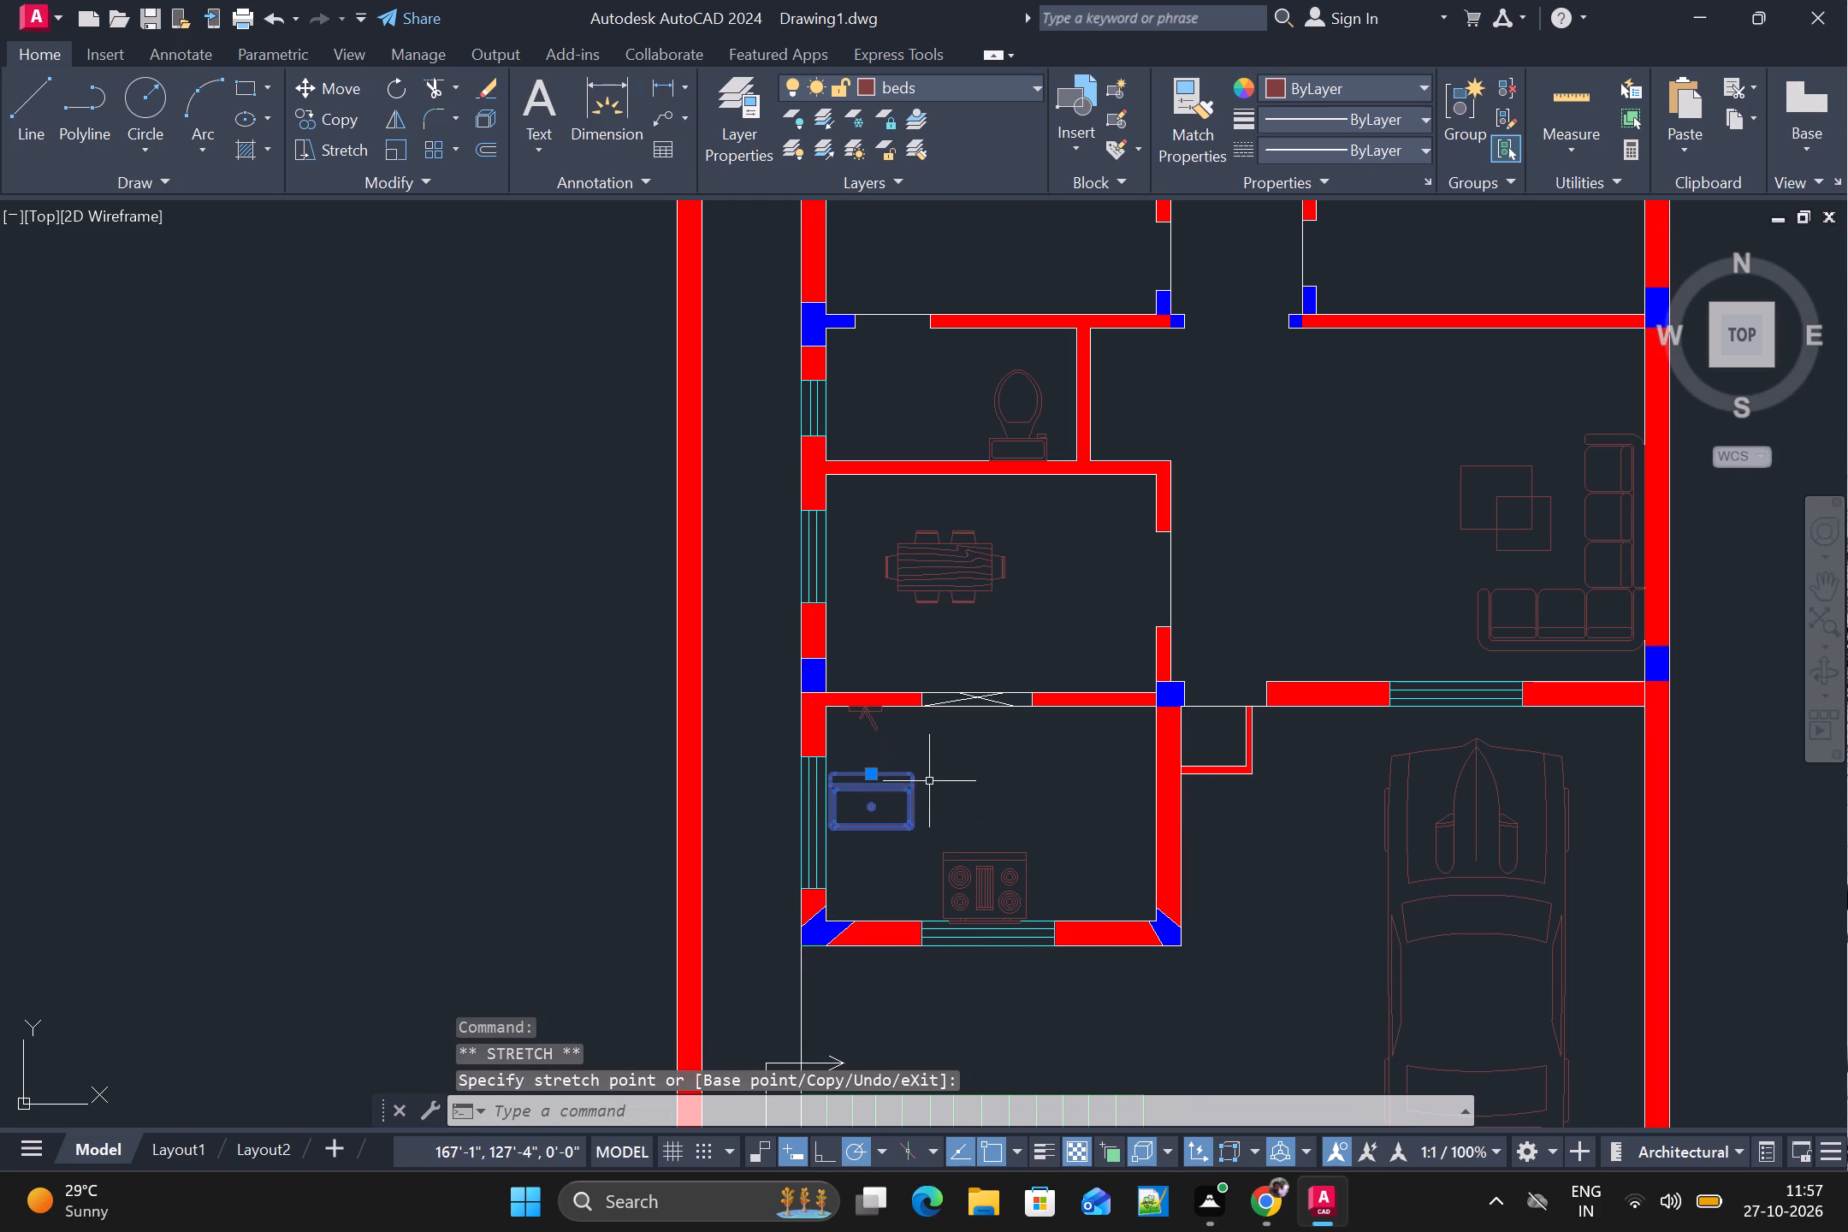
# Rotate the sink 90° about the midpoint of its back edge so that edge faces the west wall.
pyautogui.write('ro')
pyautogui.press('Return')
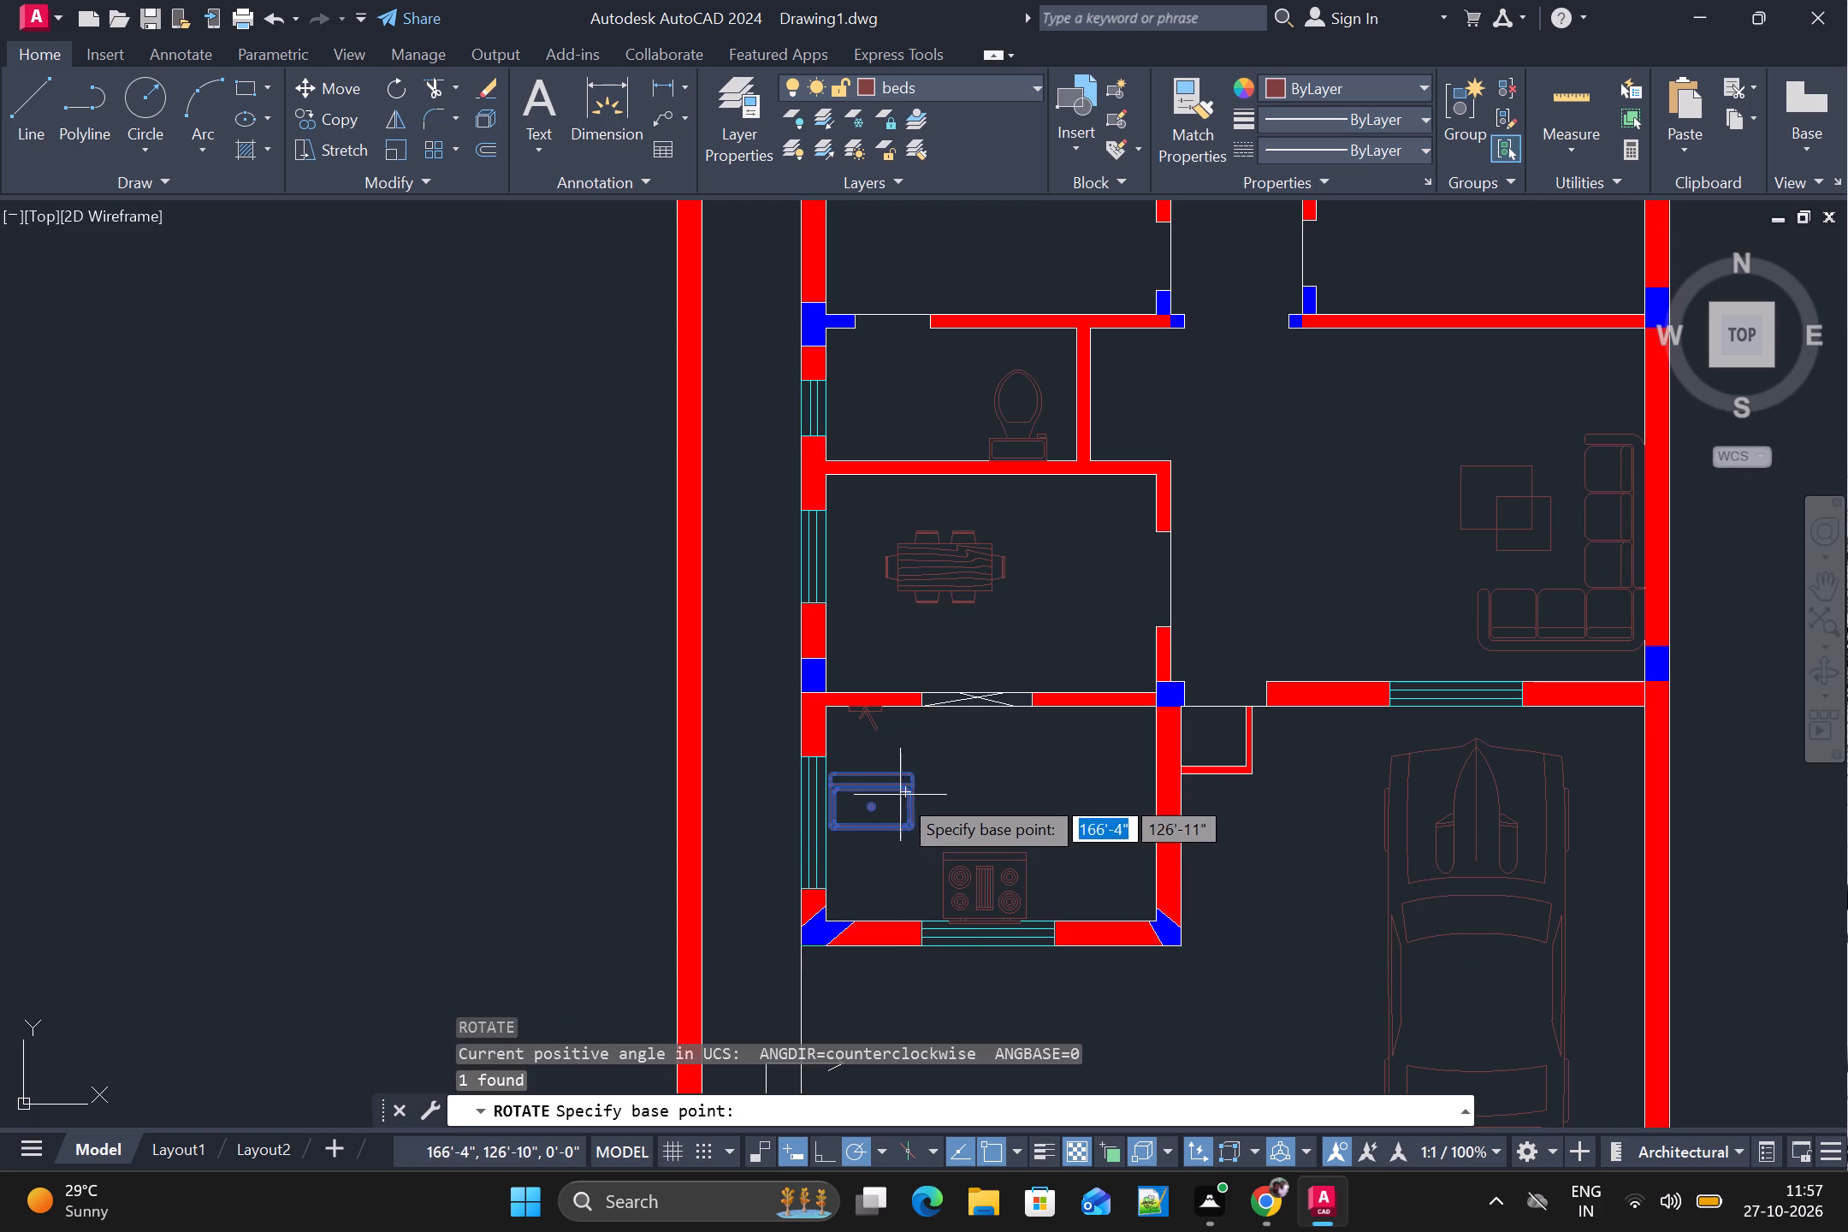
pyautogui.click(880, 777)
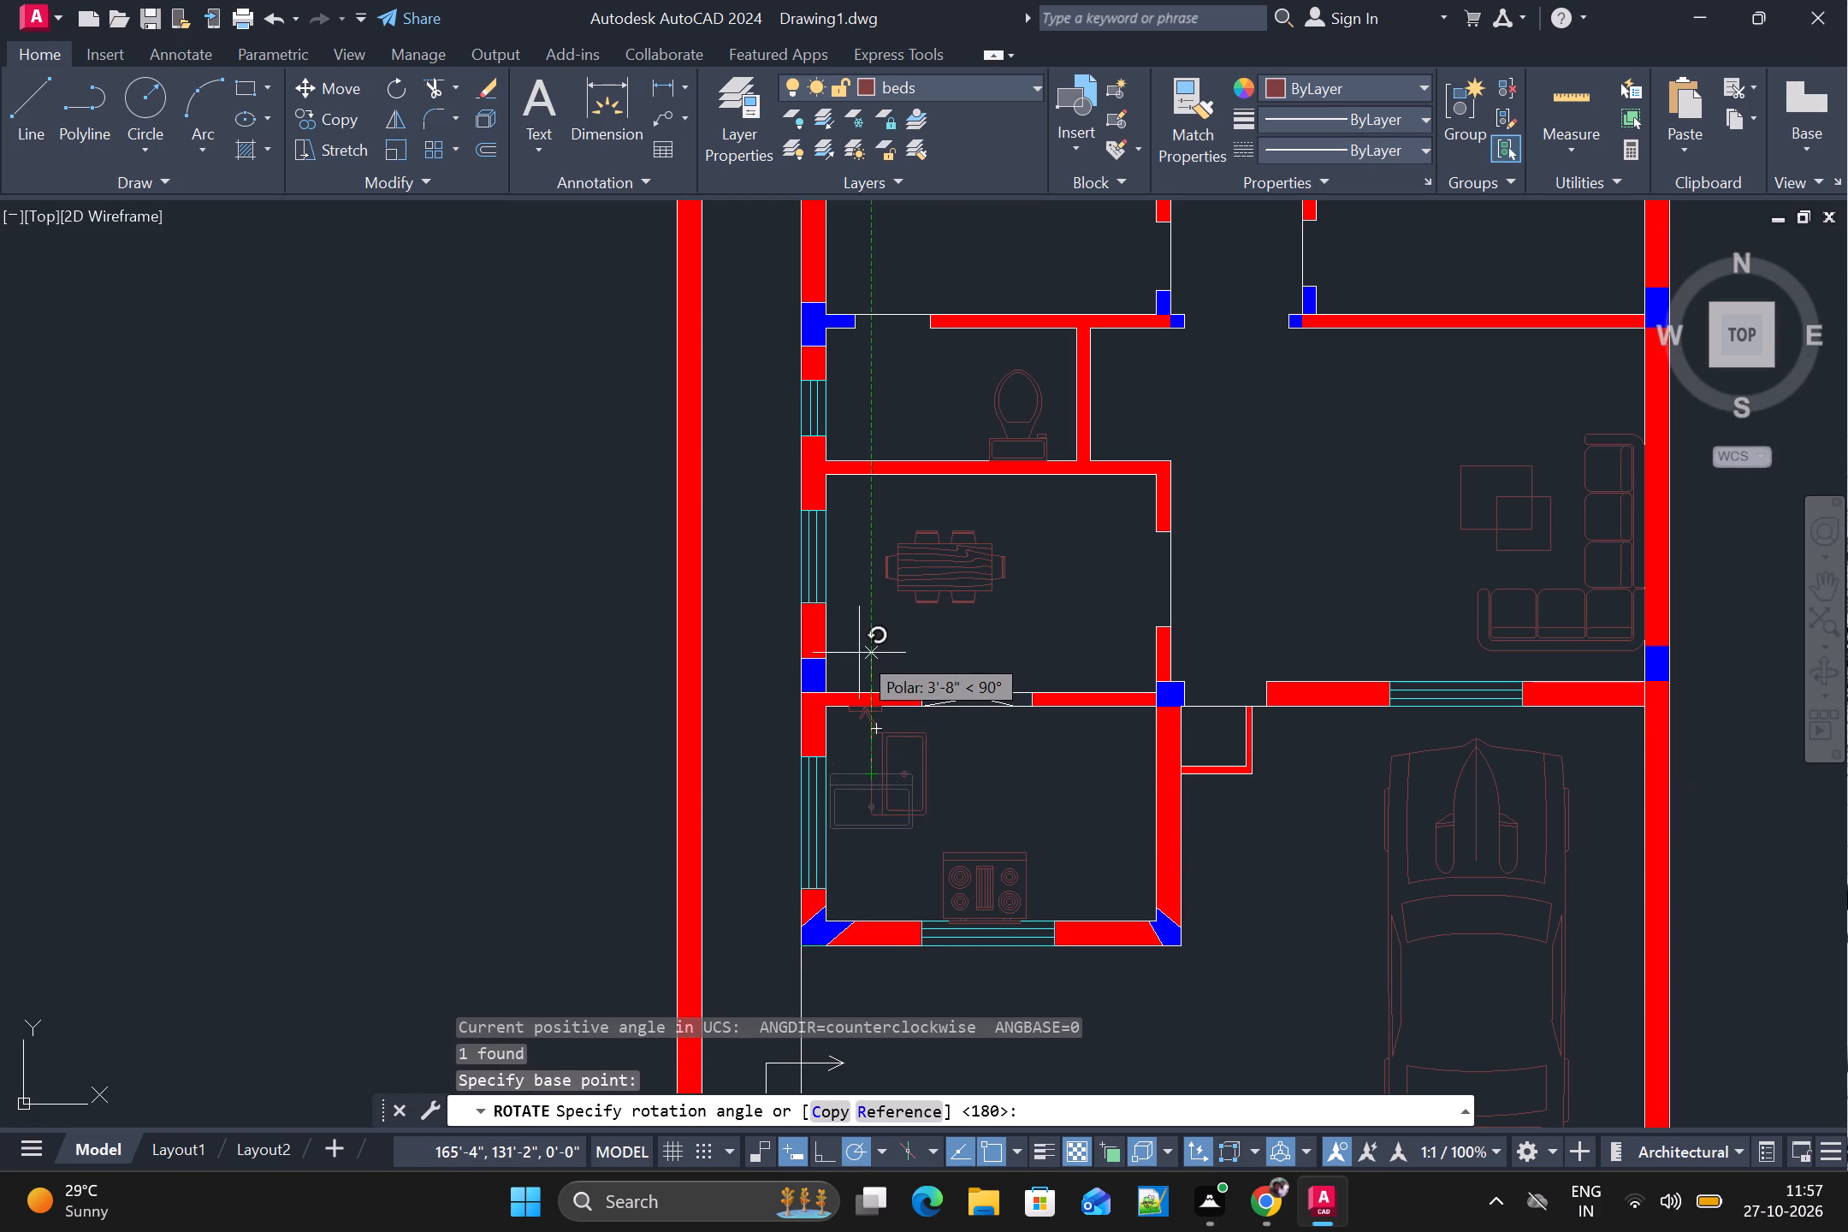
pyautogui.click(859, 653)
# Move the sink by its back-edge midpoint onto the inner face of the kitchen's west window.
pyautogui.click(873, 773)
pyautogui.write('m')
pyautogui.press('space')
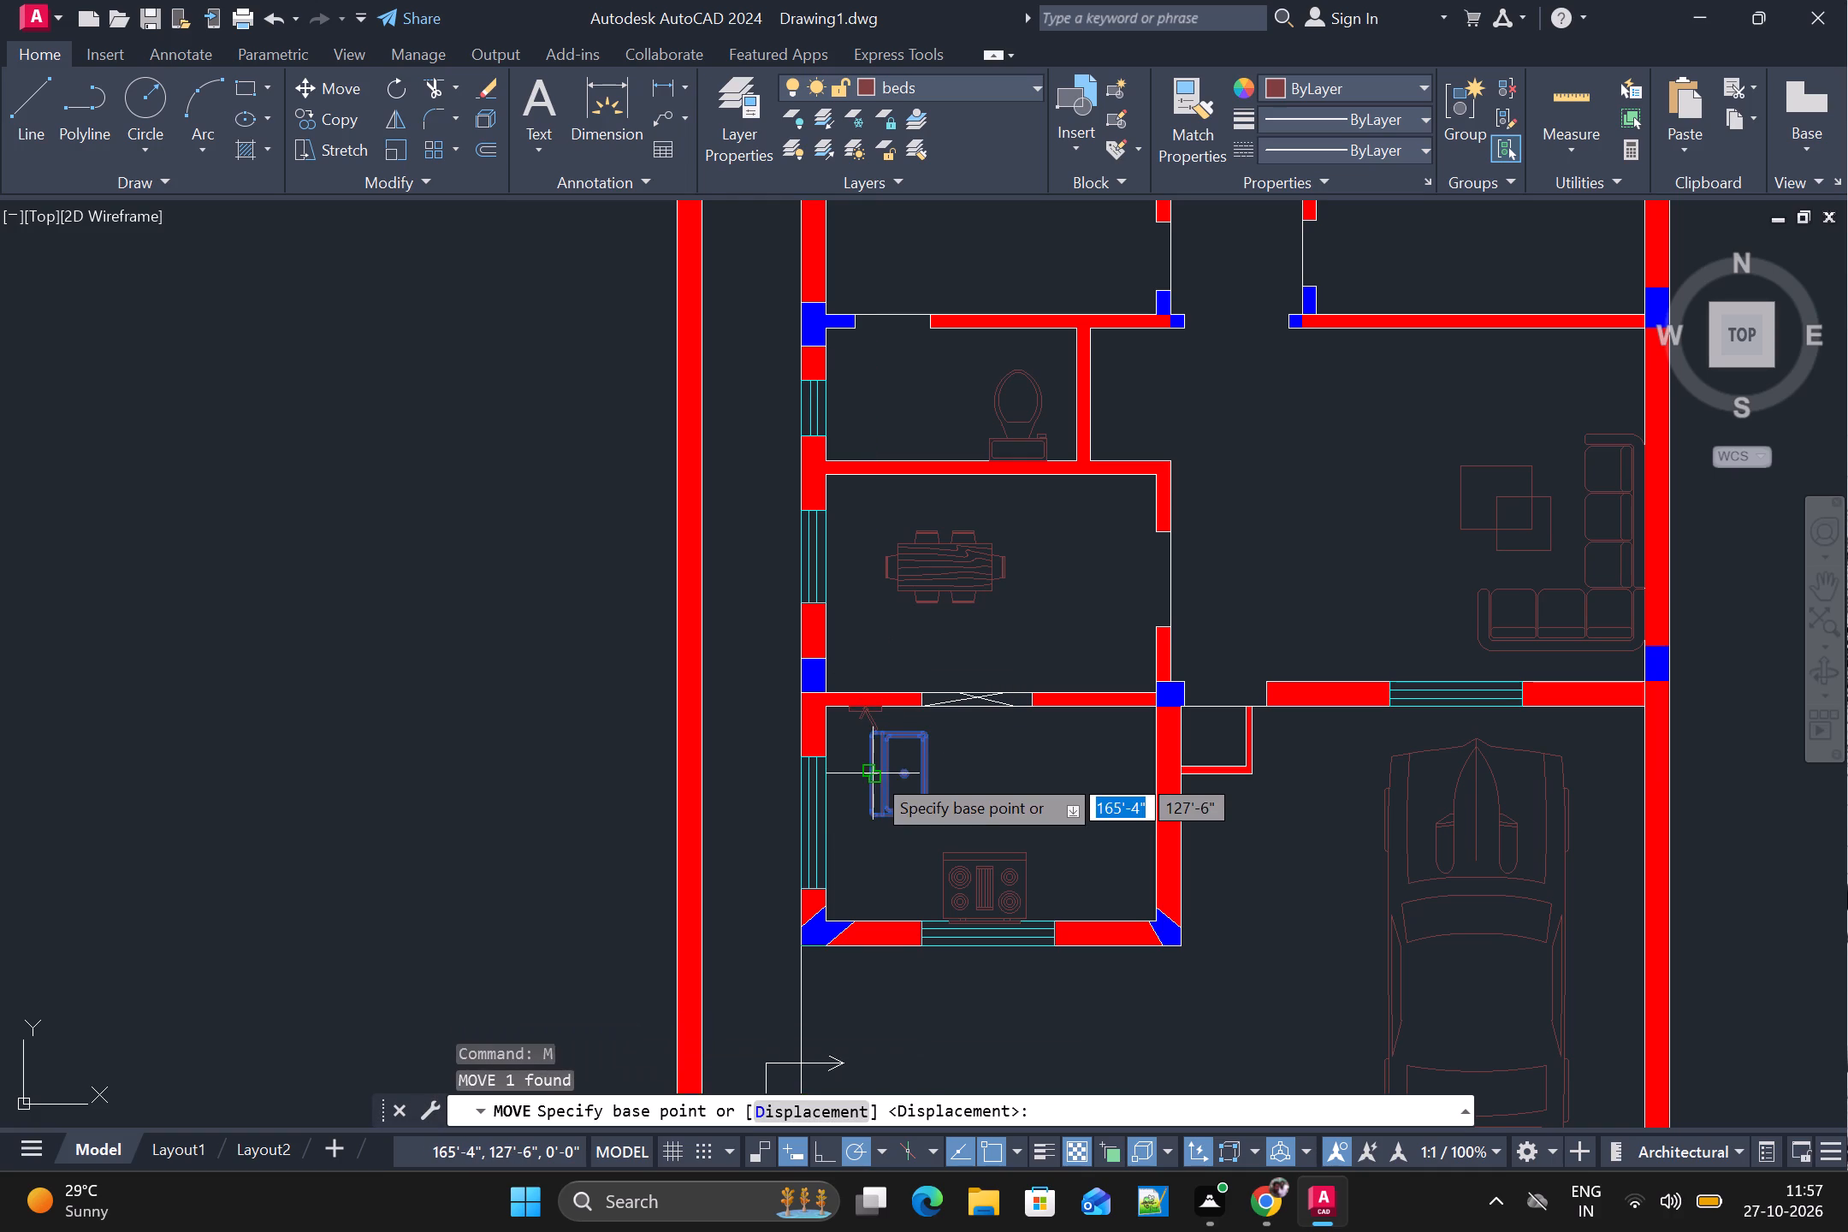
pyautogui.scroll(2, 873, 773)
pyautogui.click(869, 773)
pyautogui.scroll(-2, 847, 819)
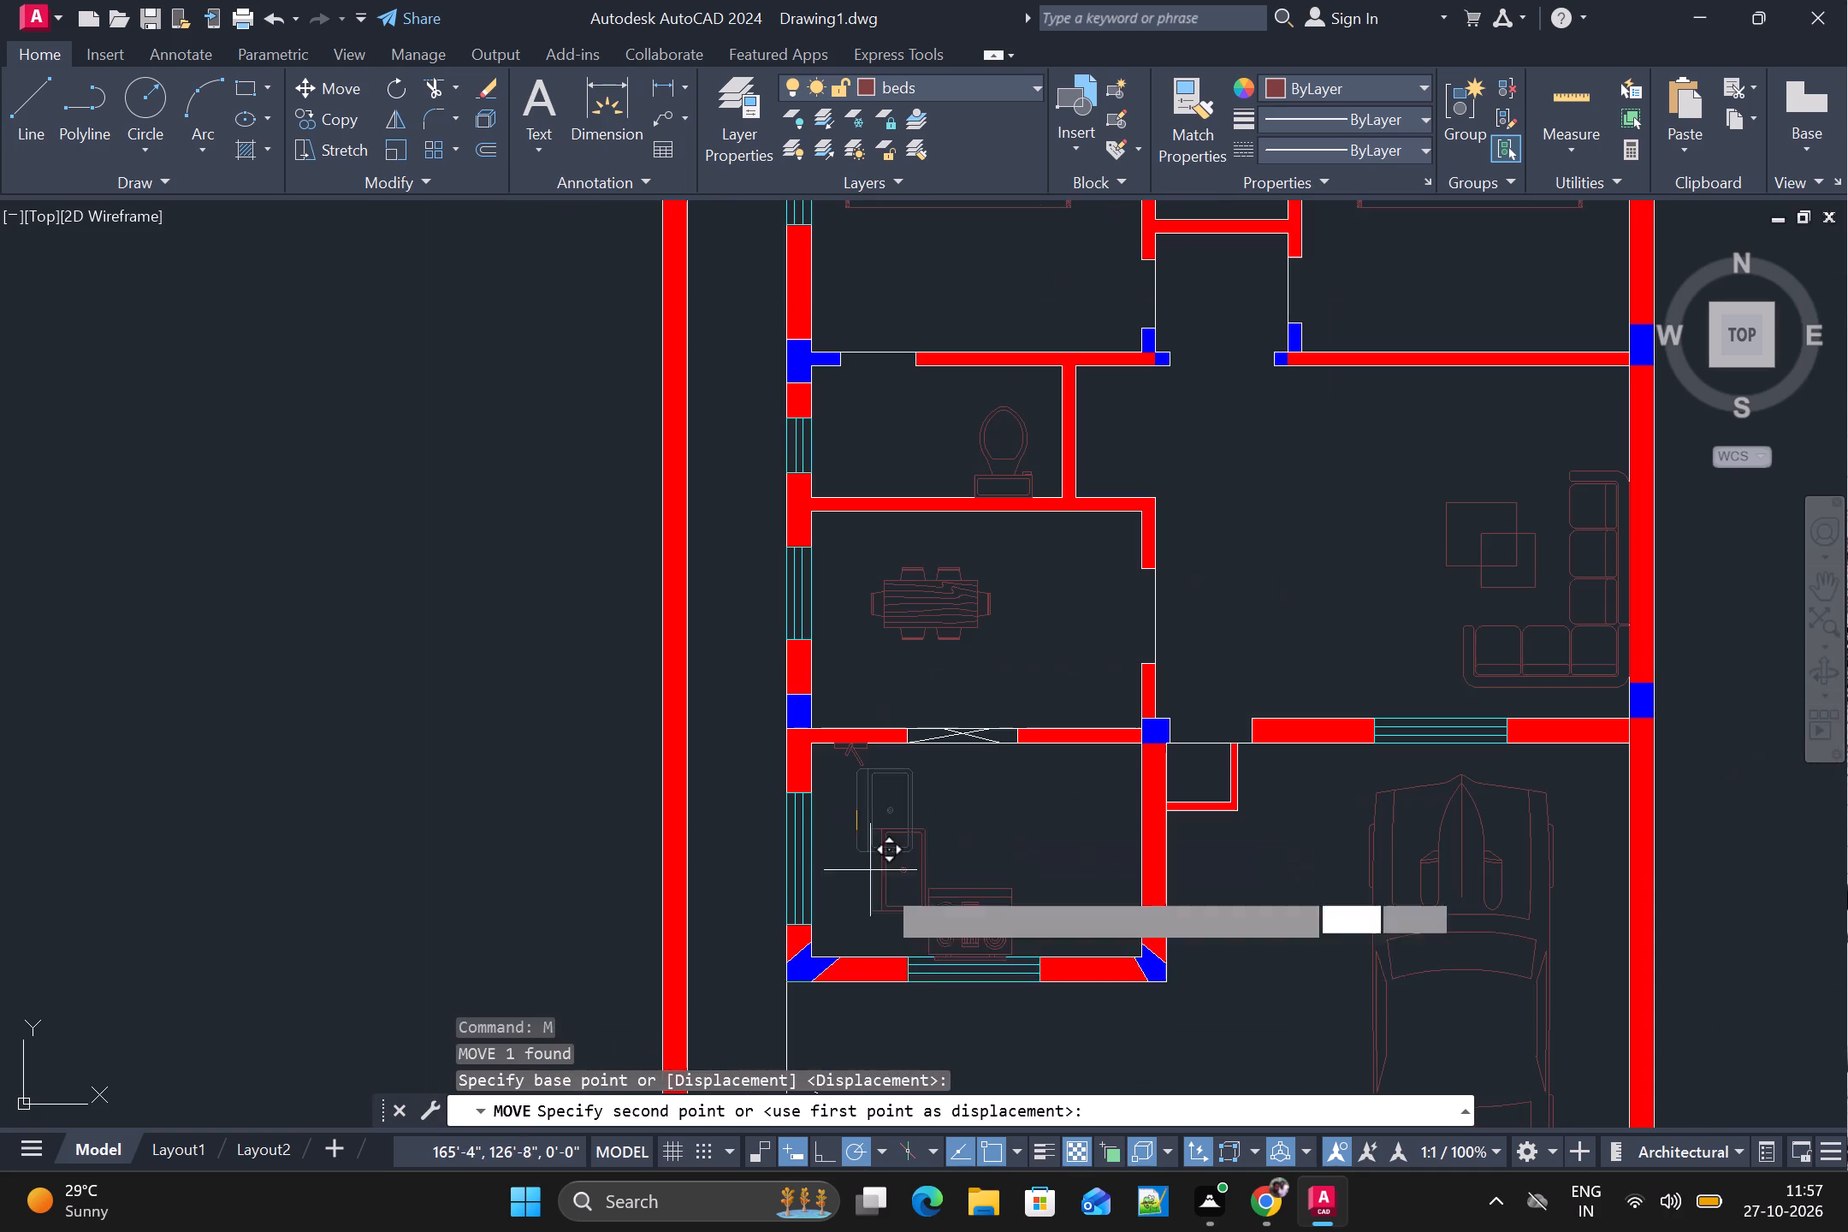
pyautogui.scroll(2, 850, 874)
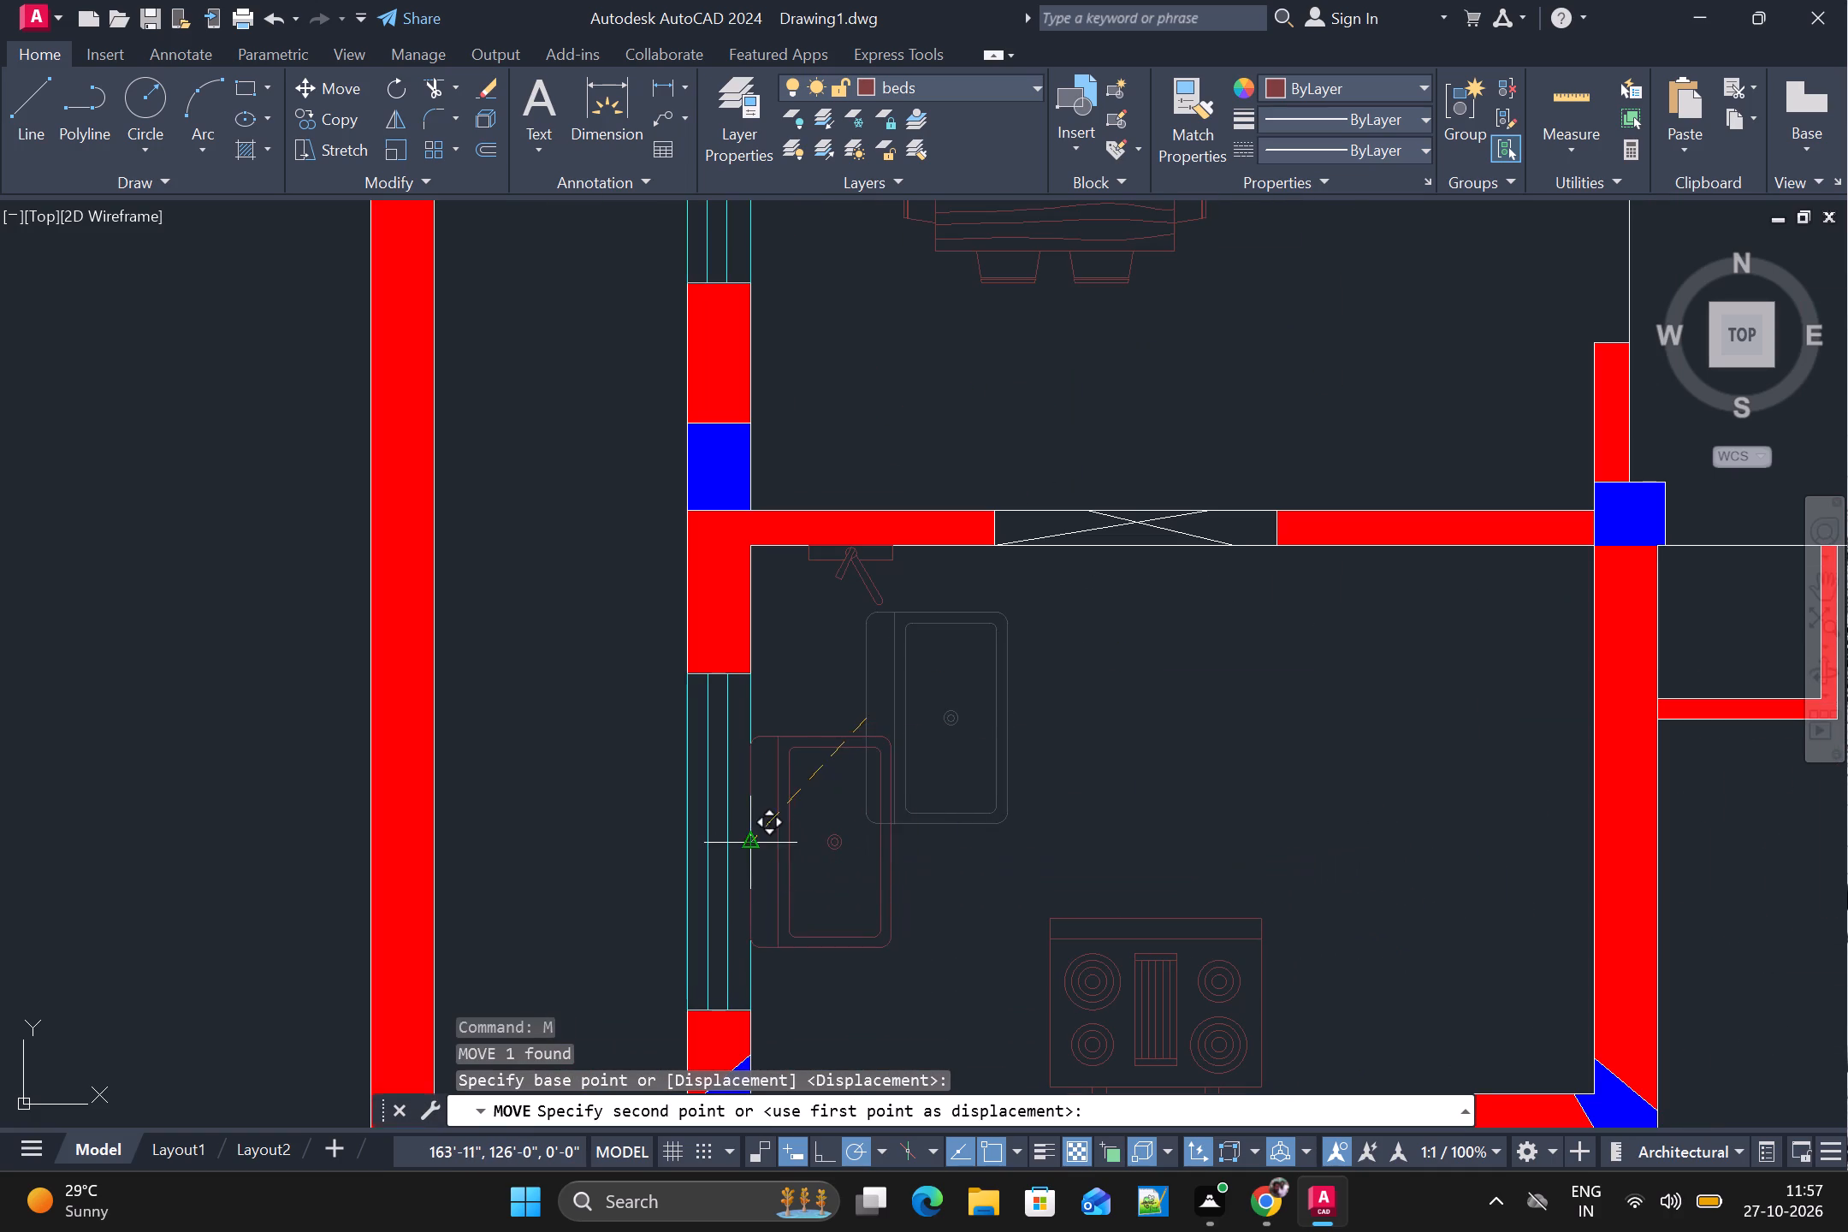
pyautogui.click(757, 836)
pyautogui.scroll(-2, 810, 848)
# Rotate the faucet at the kitchen's north wall 90° about its back-edge midpoint so the spout points east.
pyautogui.click(853, 738)
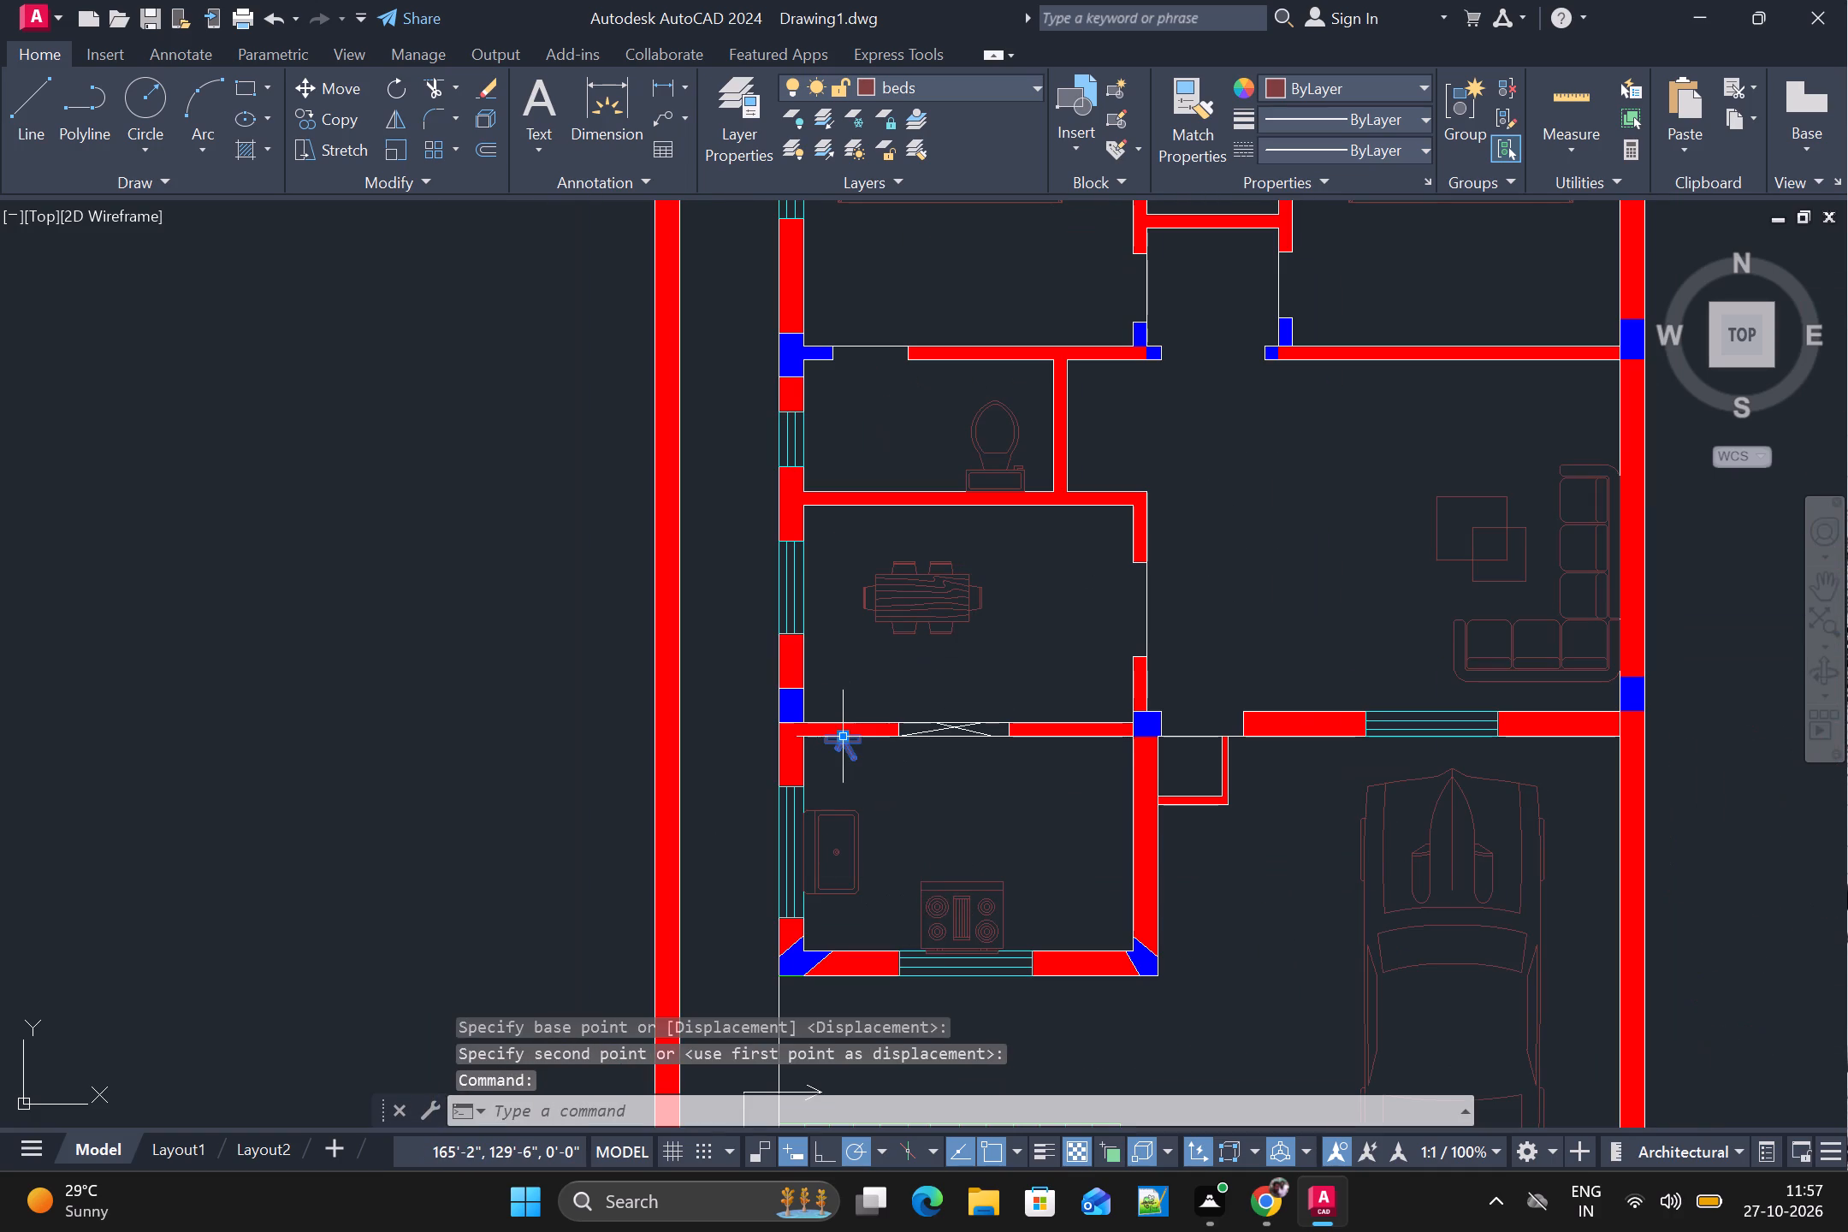
pyautogui.write('ro')
pyautogui.press('Return')
pyautogui.click(845, 740)
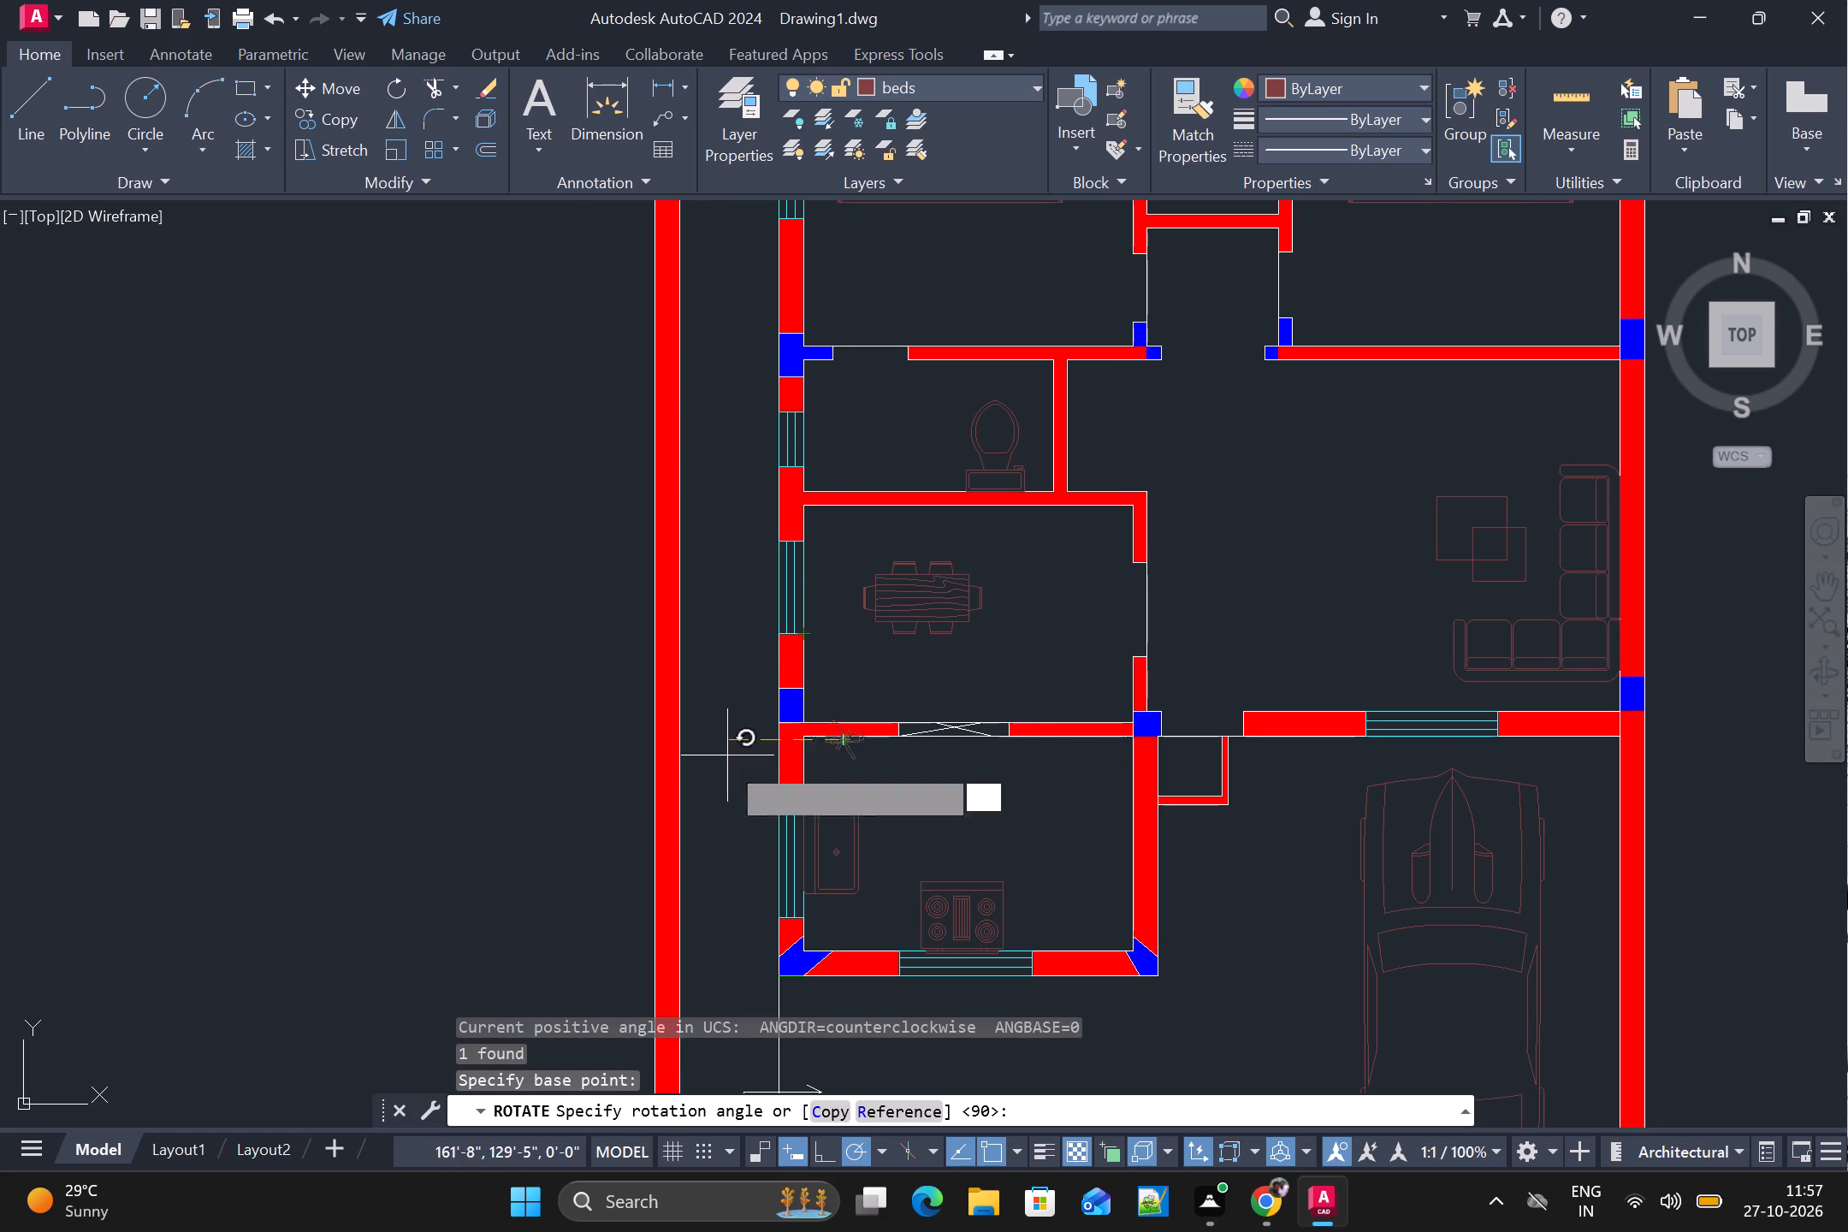
pyautogui.scroll(2, 865, 684)
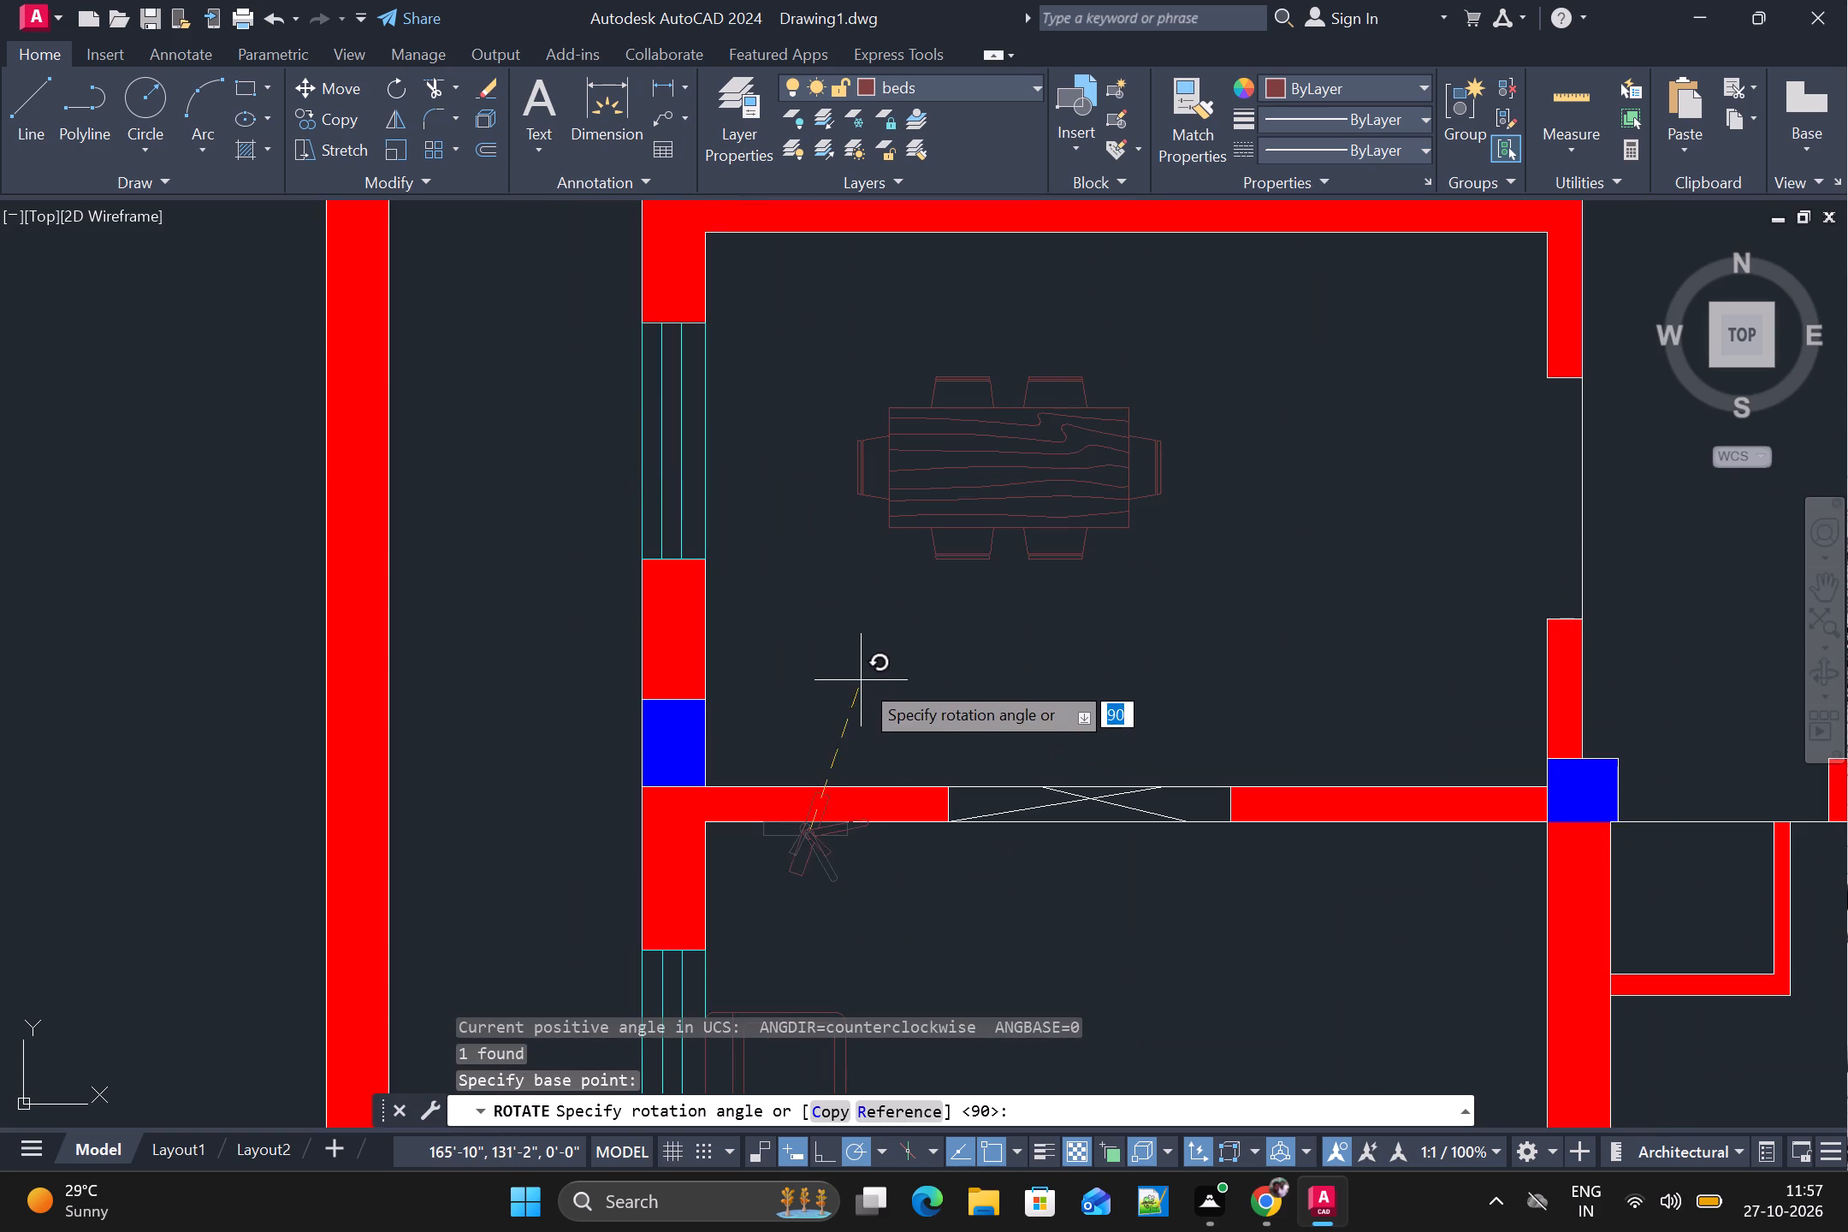
pyautogui.click(814, 672)
pyautogui.scroll(-2, 836, 717)
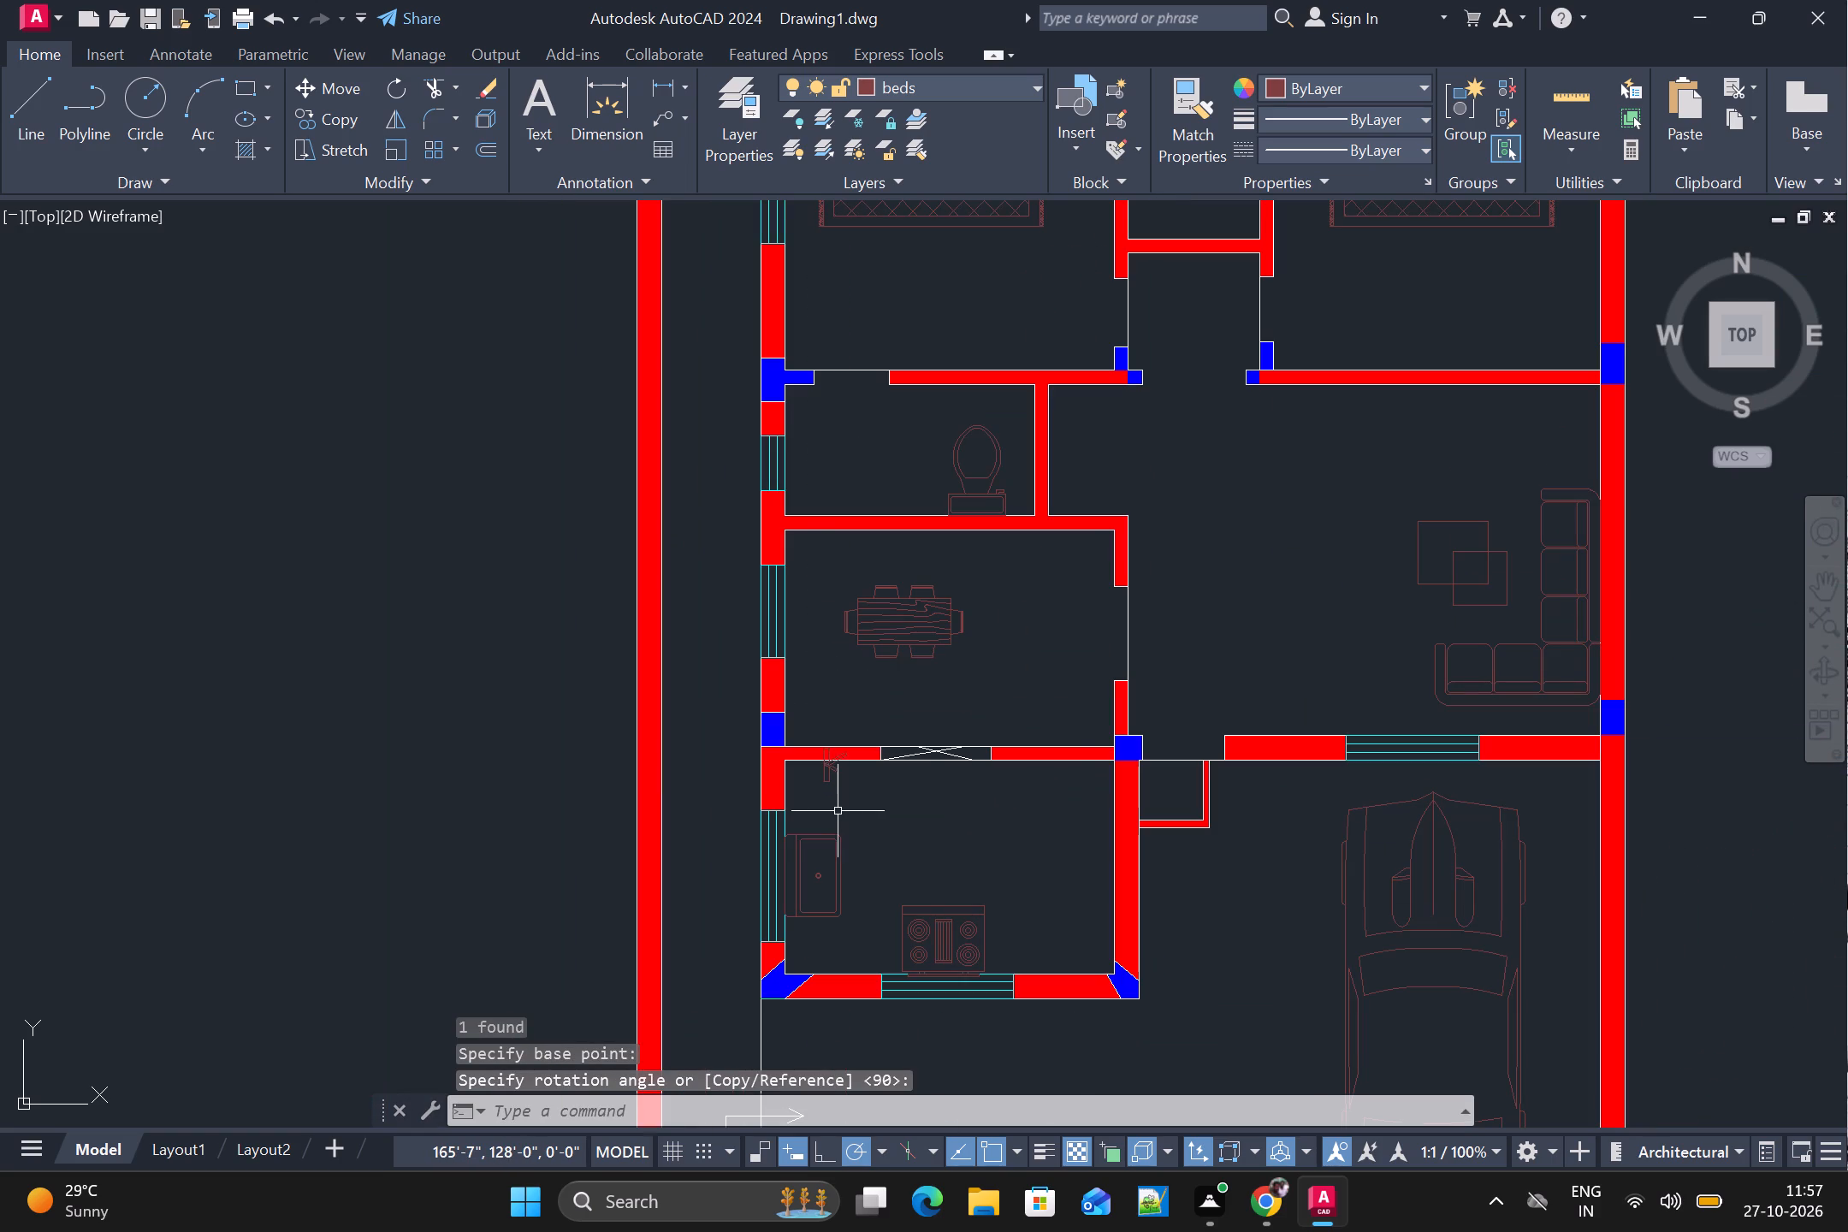
# Move the faucet by its back-edge midpoint onto the sink's west edge along the kitchen window.
pyautogui.scroll(-1, 838, 812)
pyautogui.write('m')
pyautogui.press('space')
pyautogui.scroll(2, 838, 812)
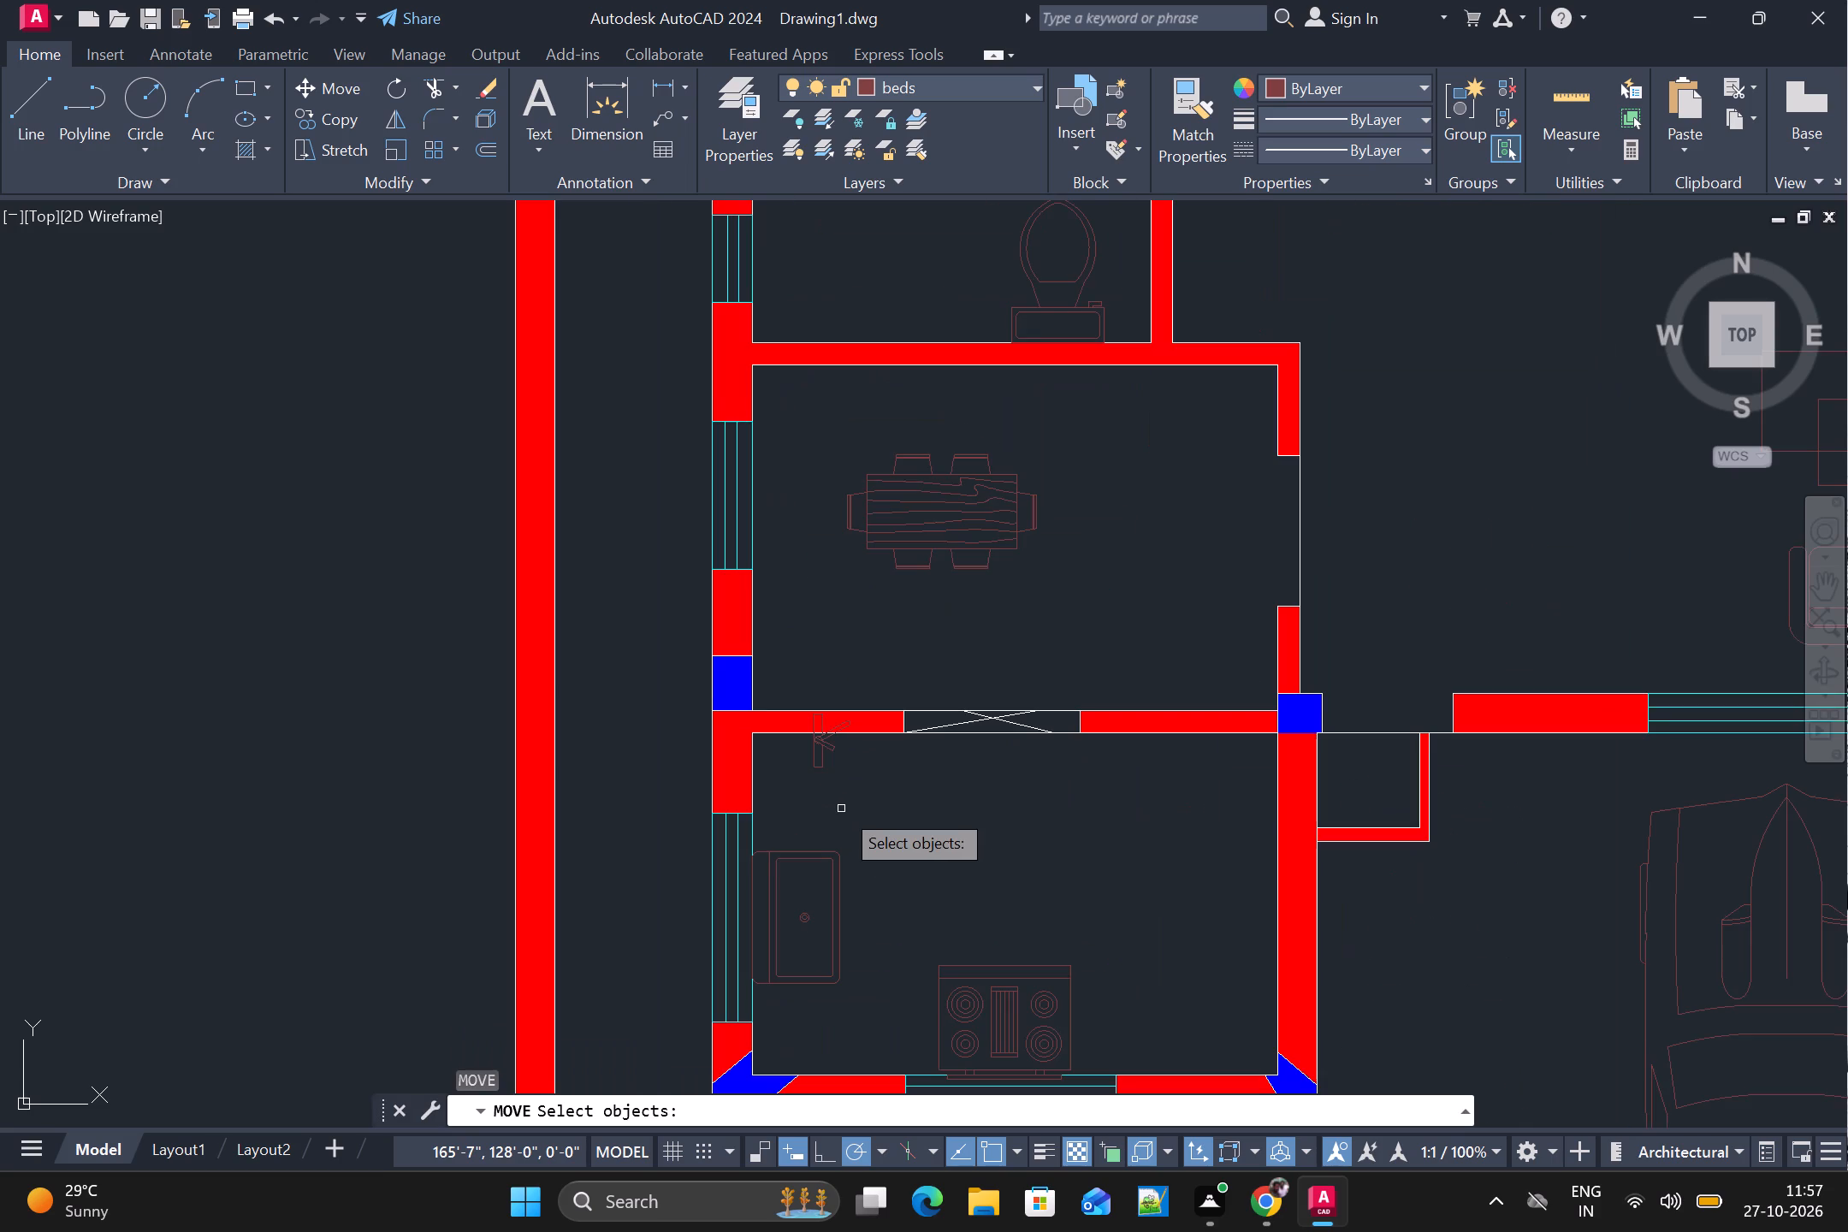
pyautogui.click(821, 747)
pyautogui.press('n')
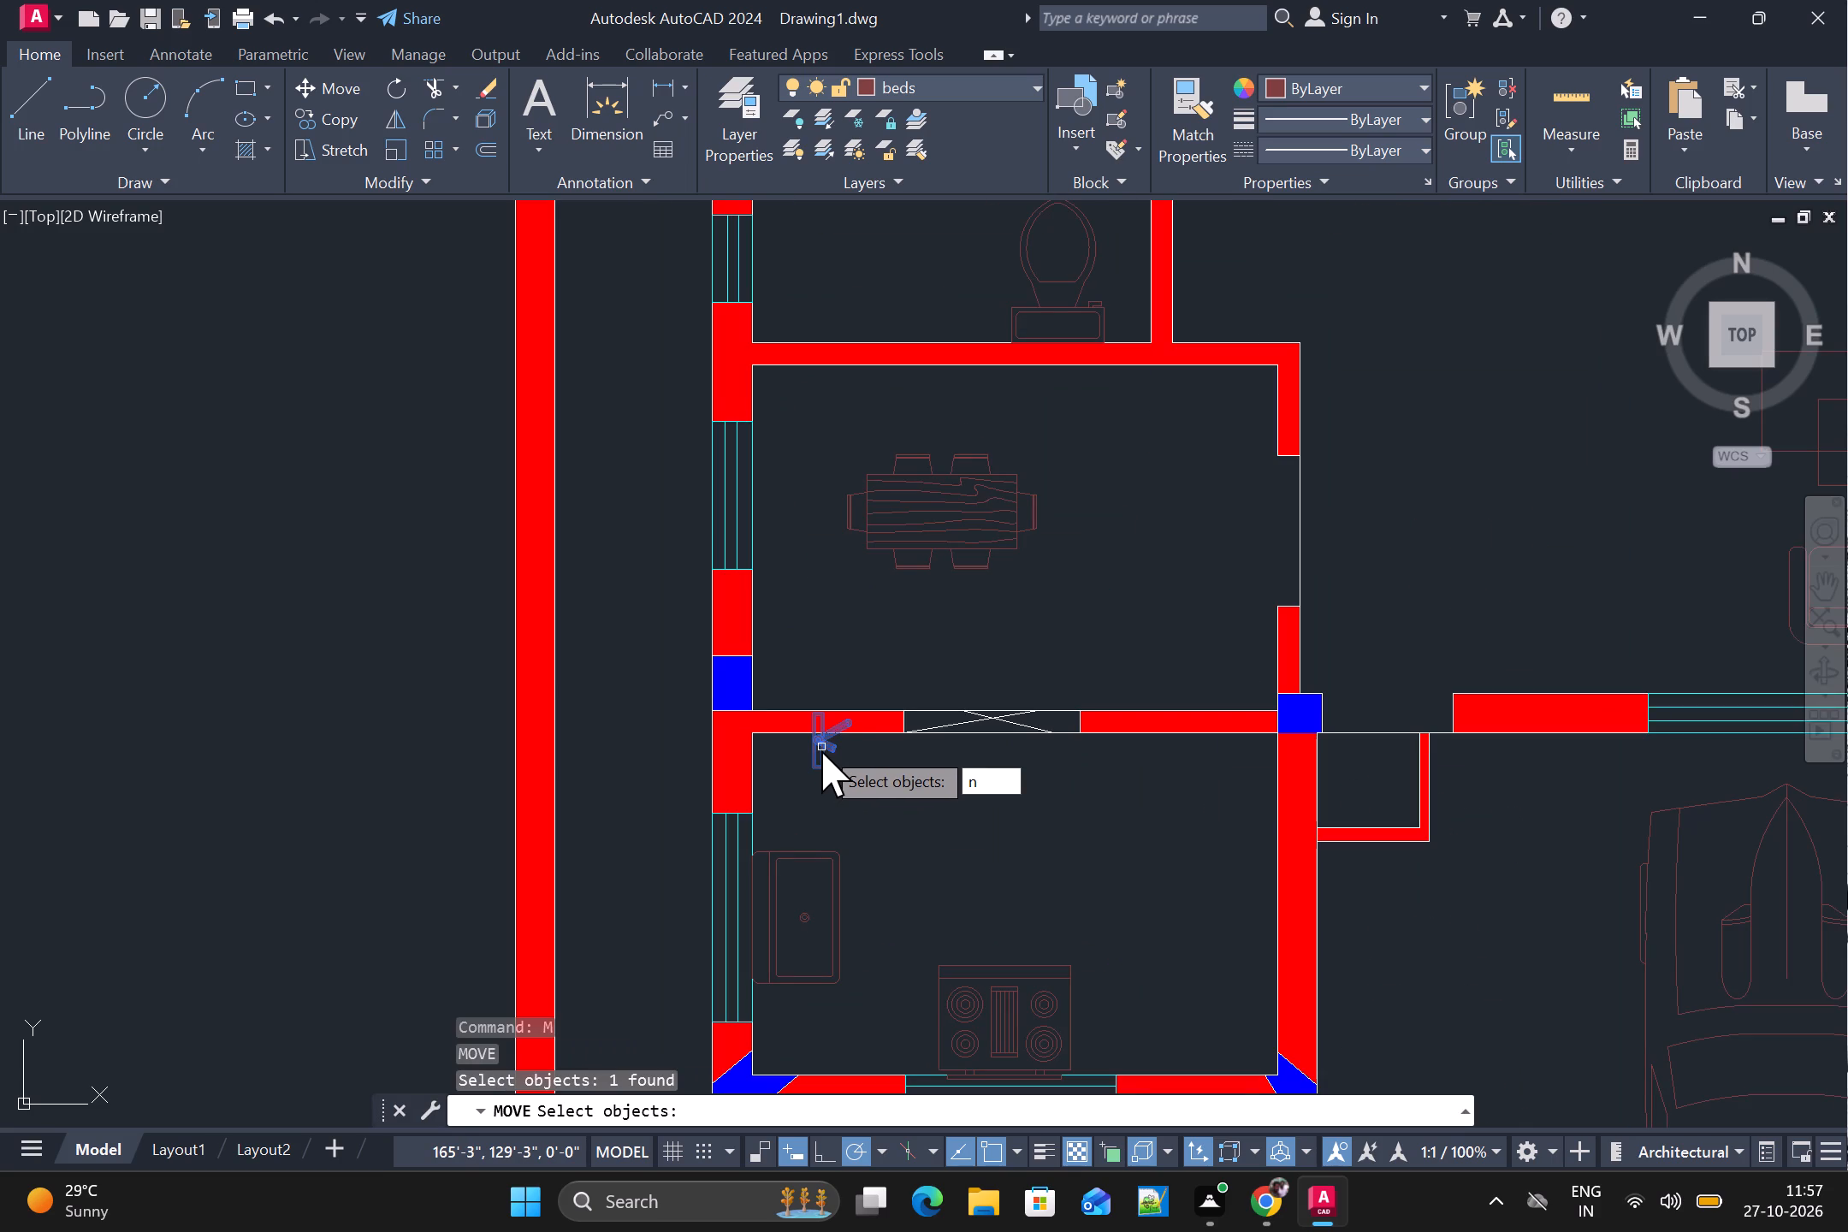
pyautogui.press('BackSpace')
pyautogui.press('space')
pyautogui.scroll(2, 816, 743)
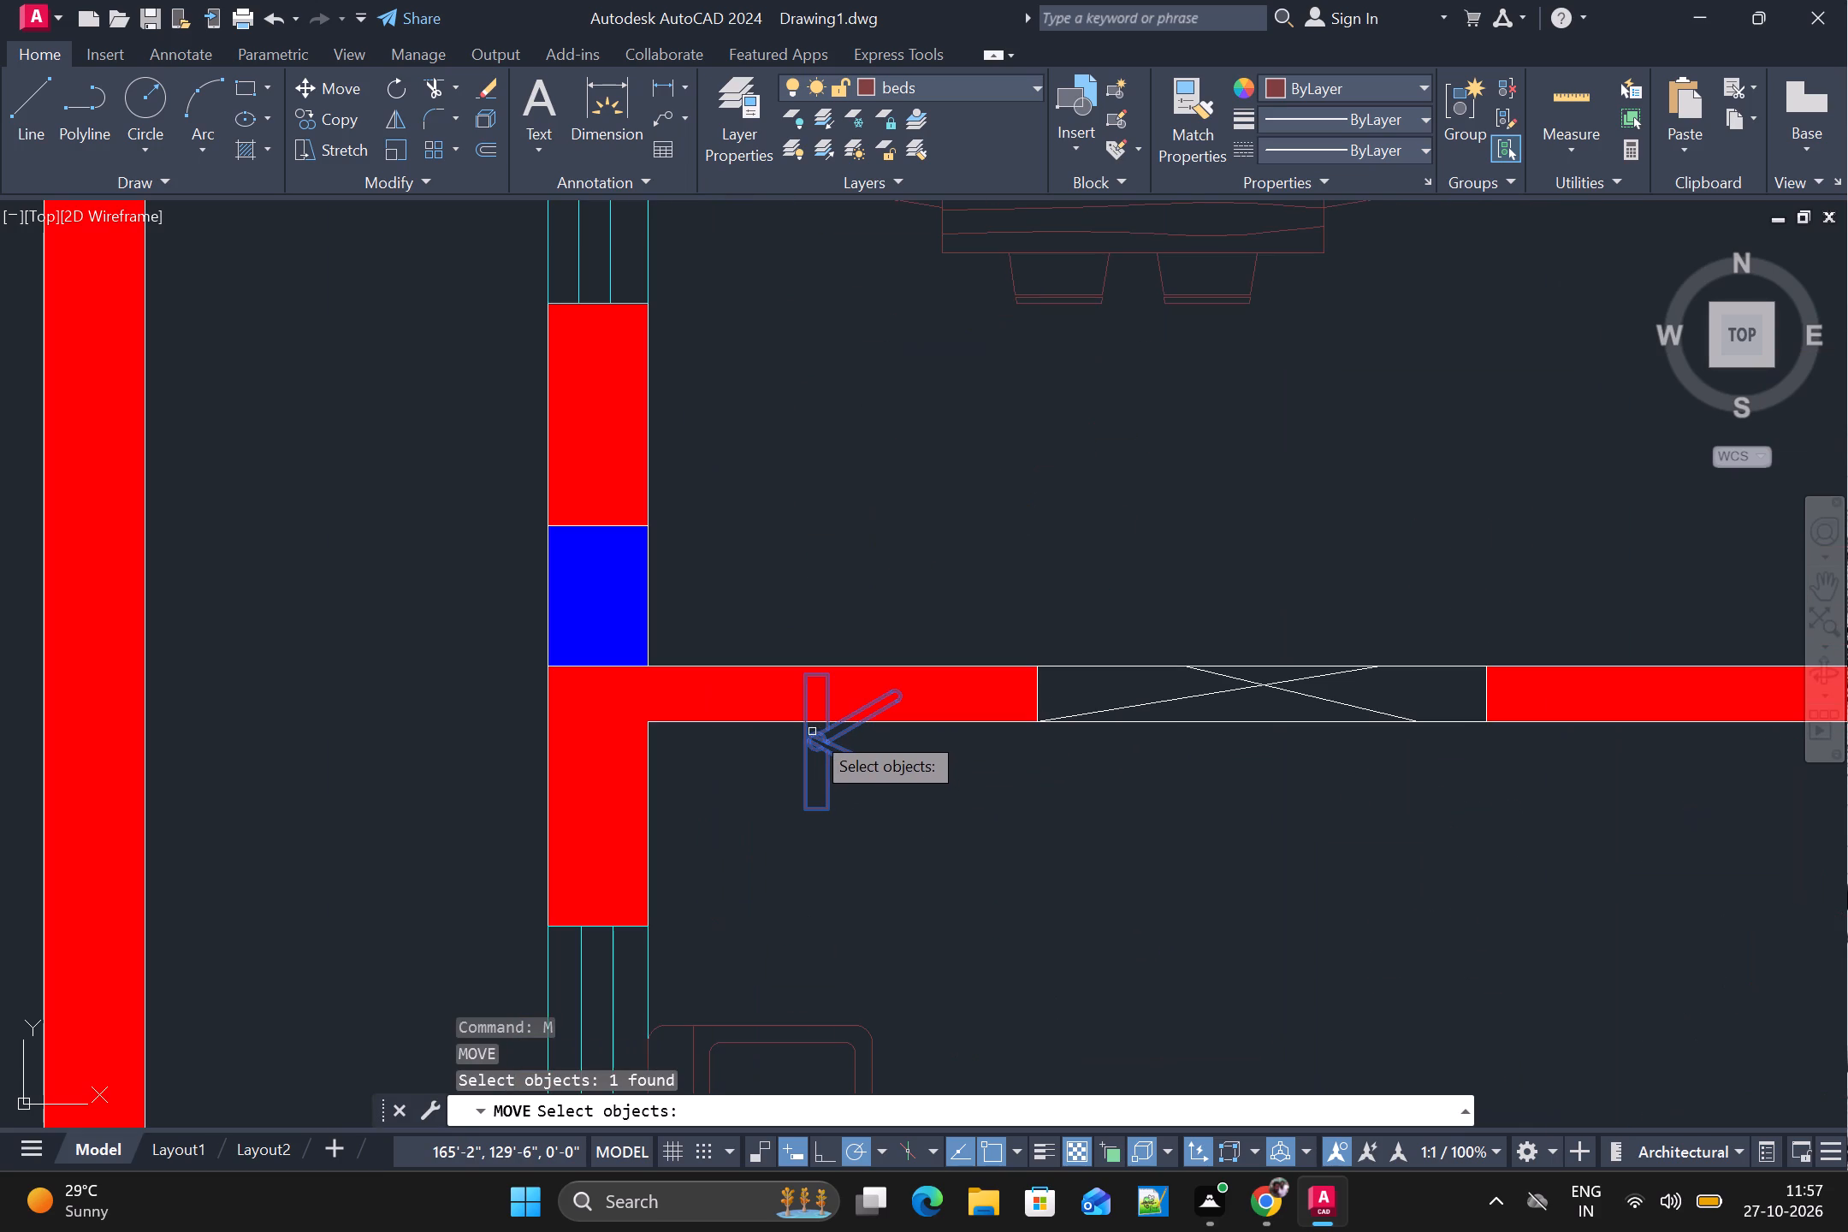
pyautogui.click(810, 739)
pyautogui.press('Return')
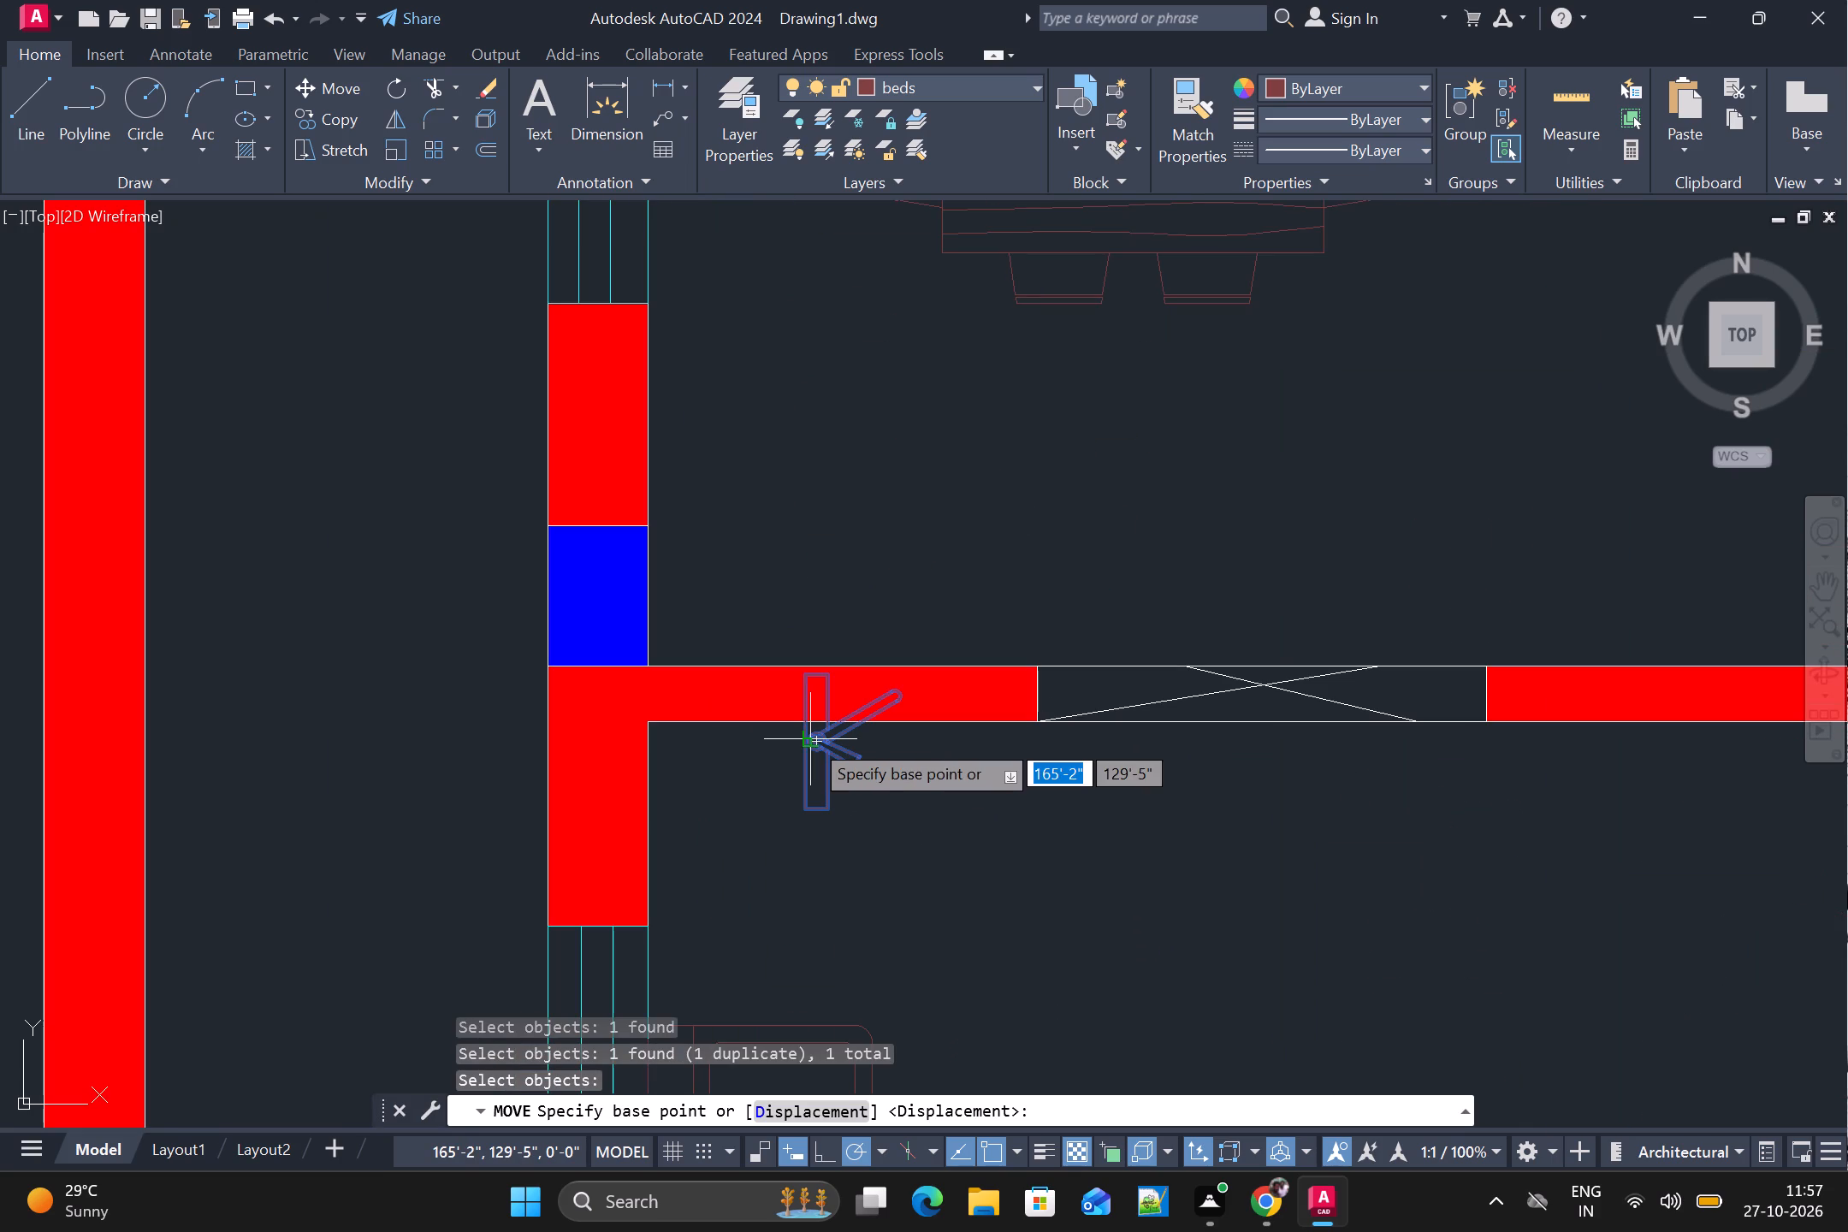
pyautogui.click(802, 739)
pyautogui.scroll(-3, 809, 794)
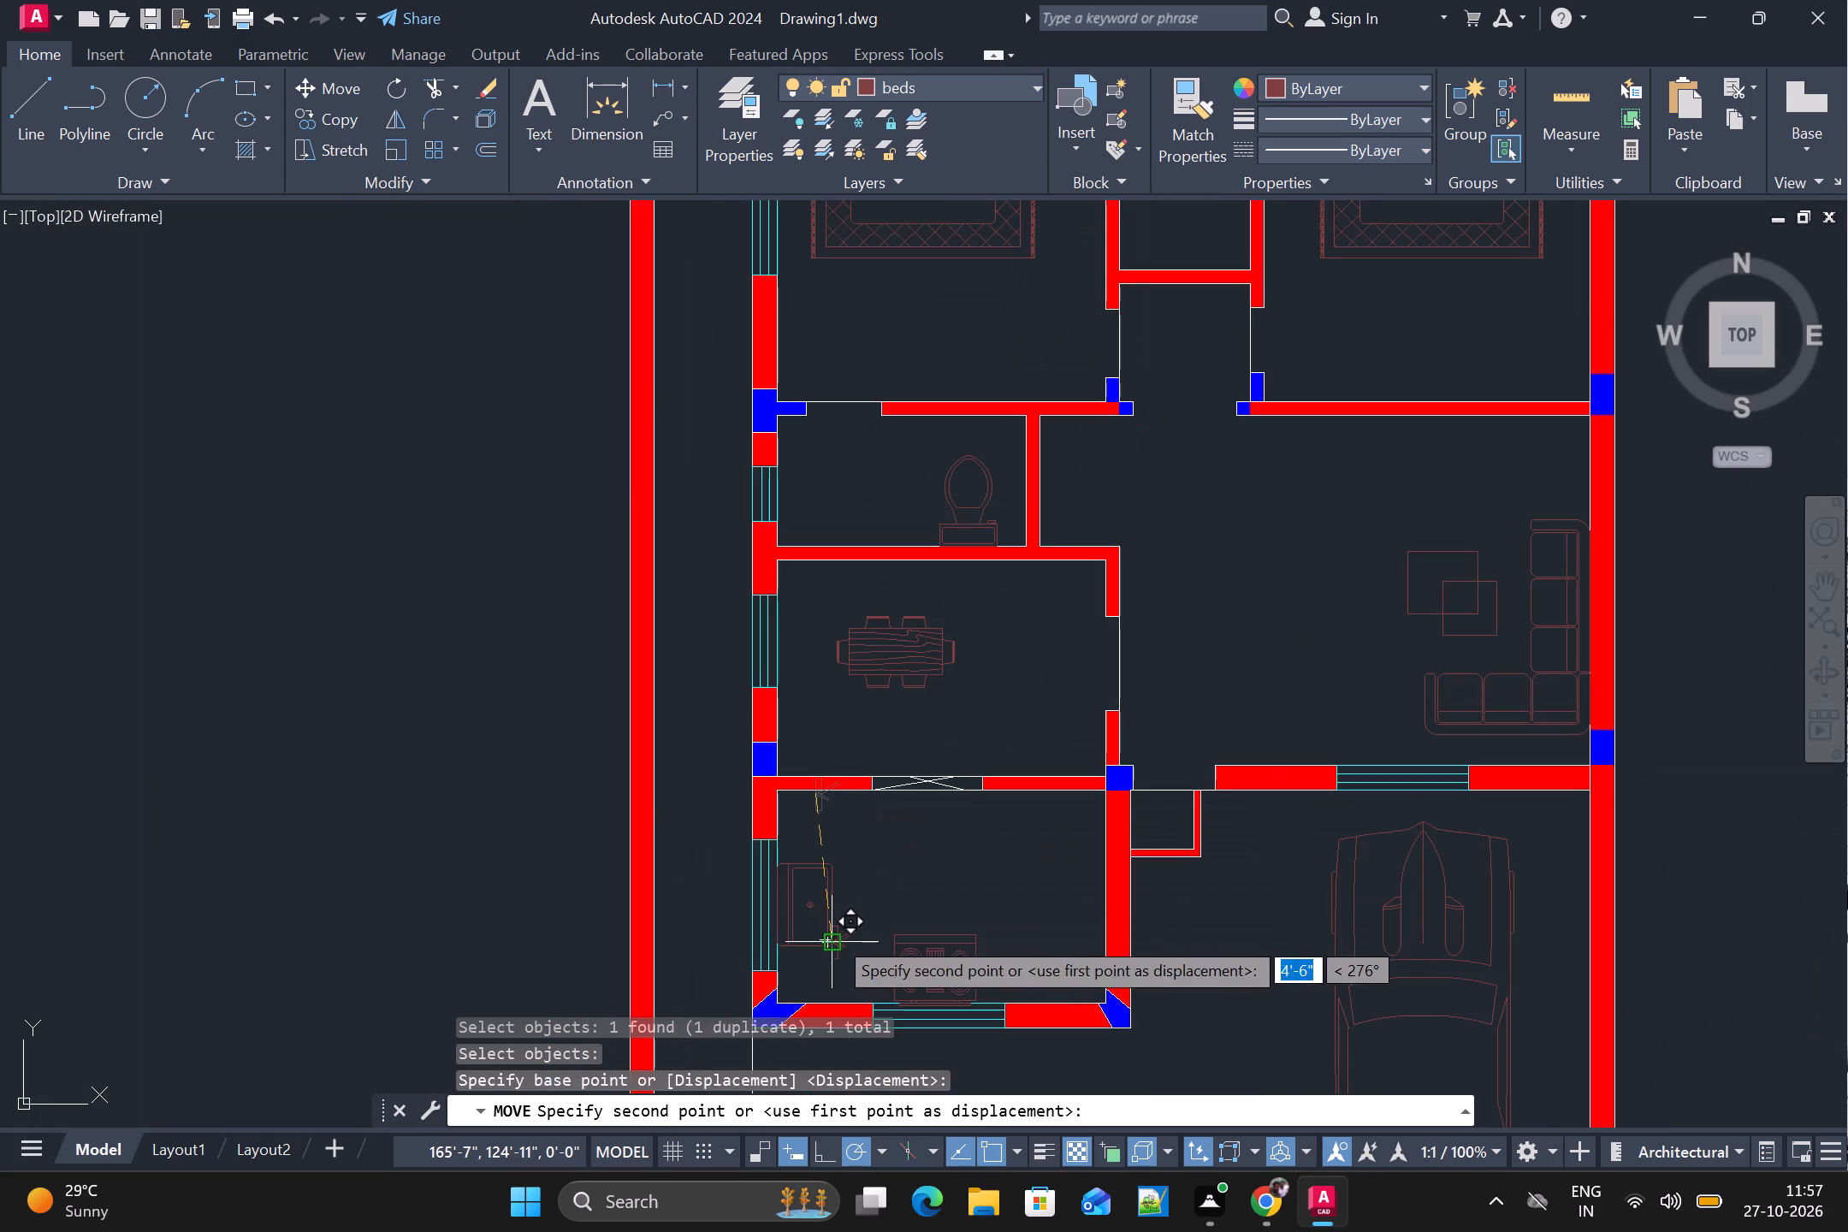
pyautogui.scroll(2, 809, 931)
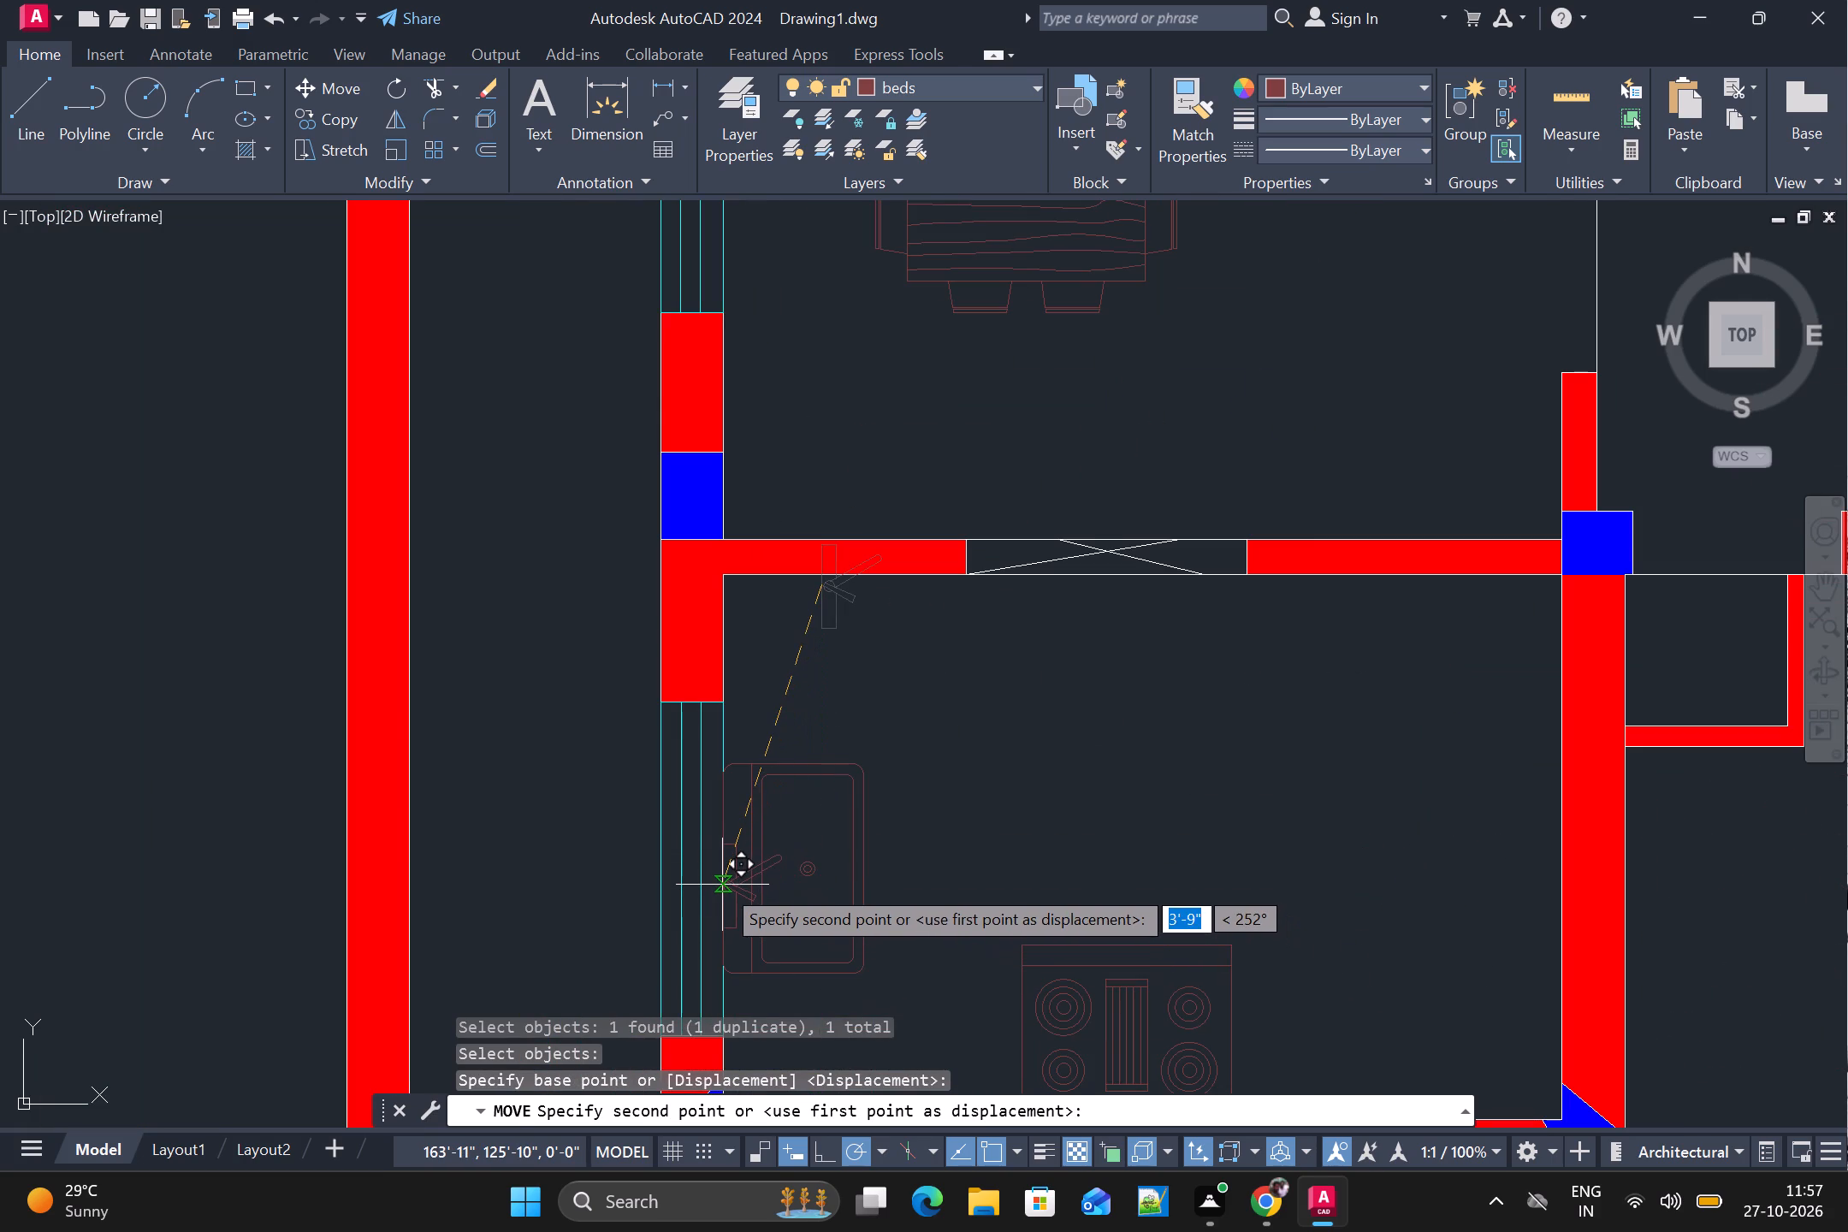
pyautogui.scroll(2, 722, 885)
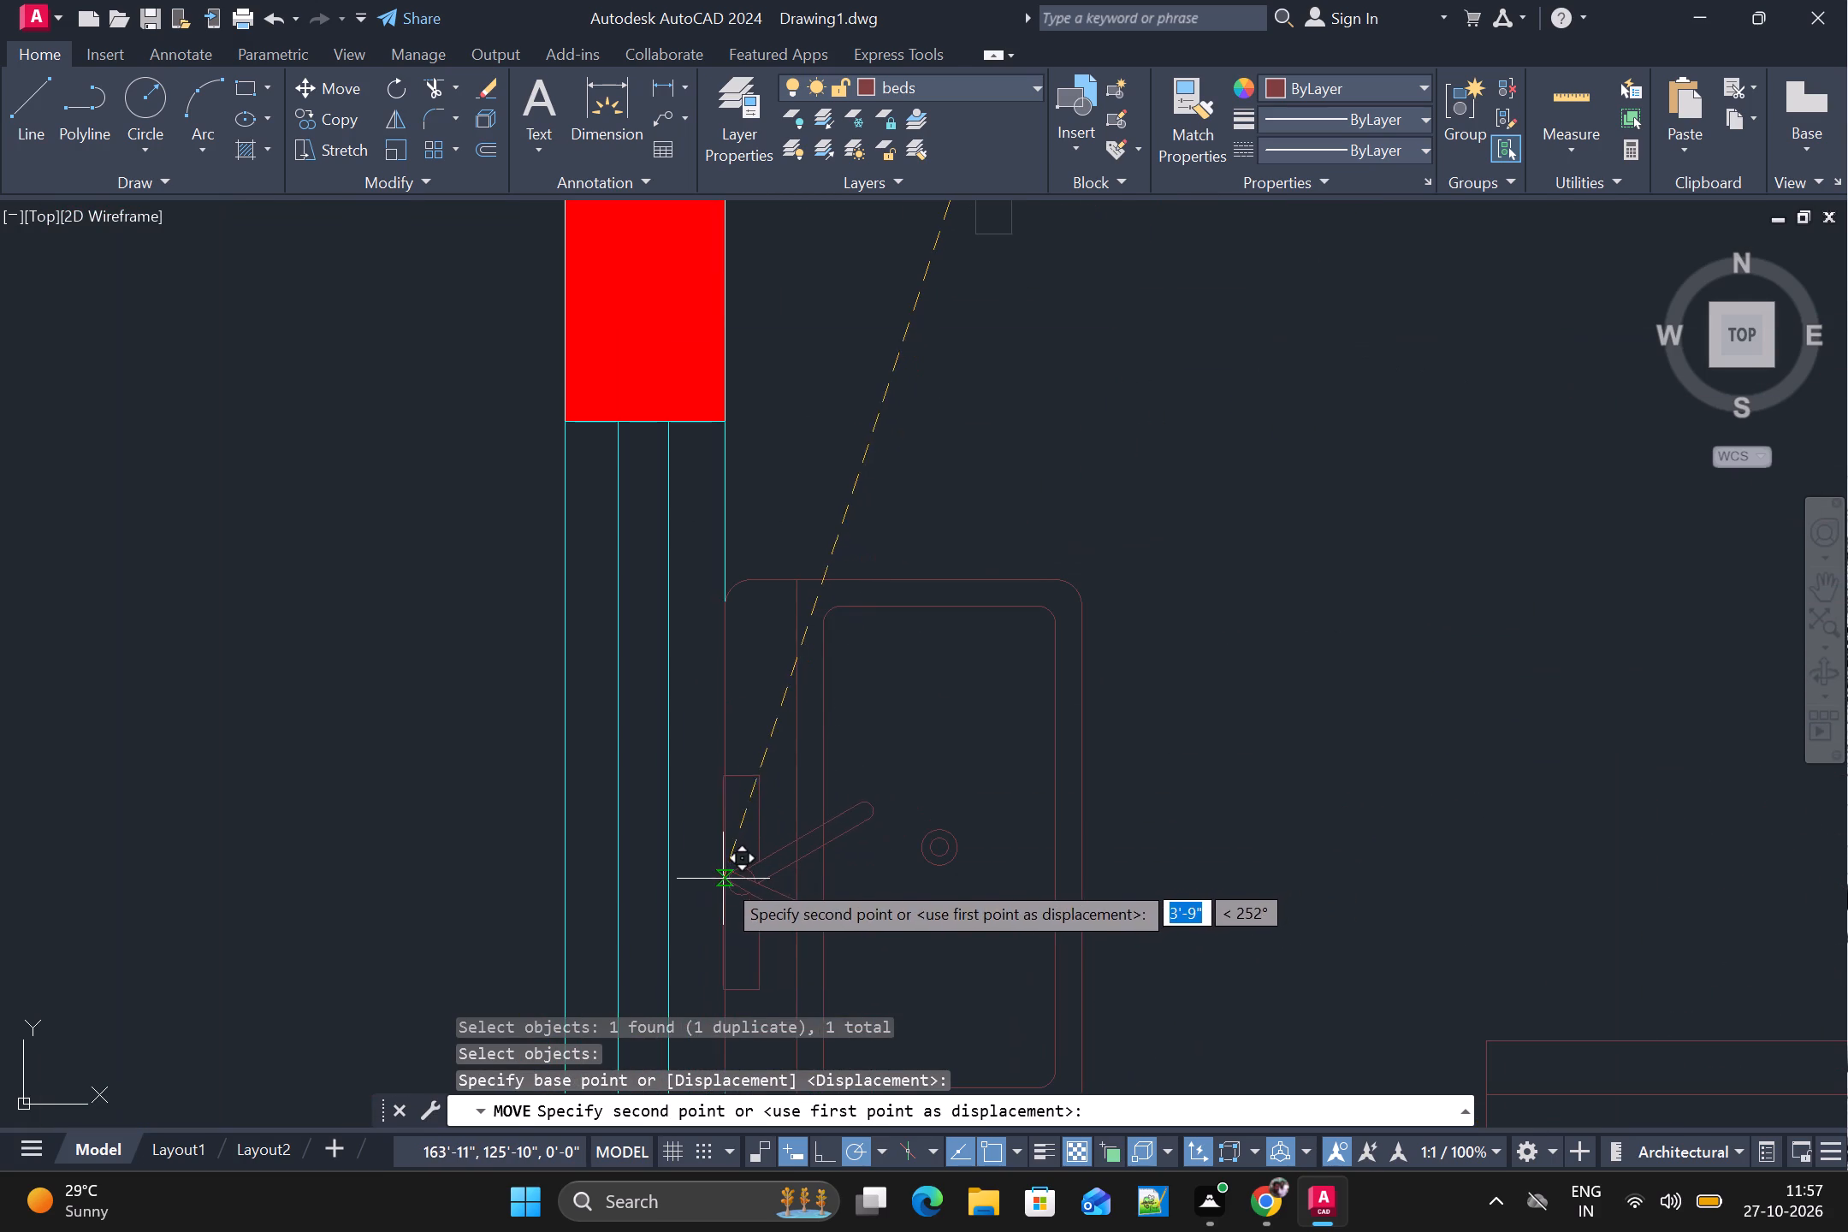
pyautogui.click(723, 880)
# Switch from the AutoCAD drawing to another open window.
pyautogui.scroll(-2, 782, 889)
pyautogui.scroll(-2, 915, 927)
pyautogui.moveTo(927, 927); pyautogui.dragTo(978, 797, button='middle')
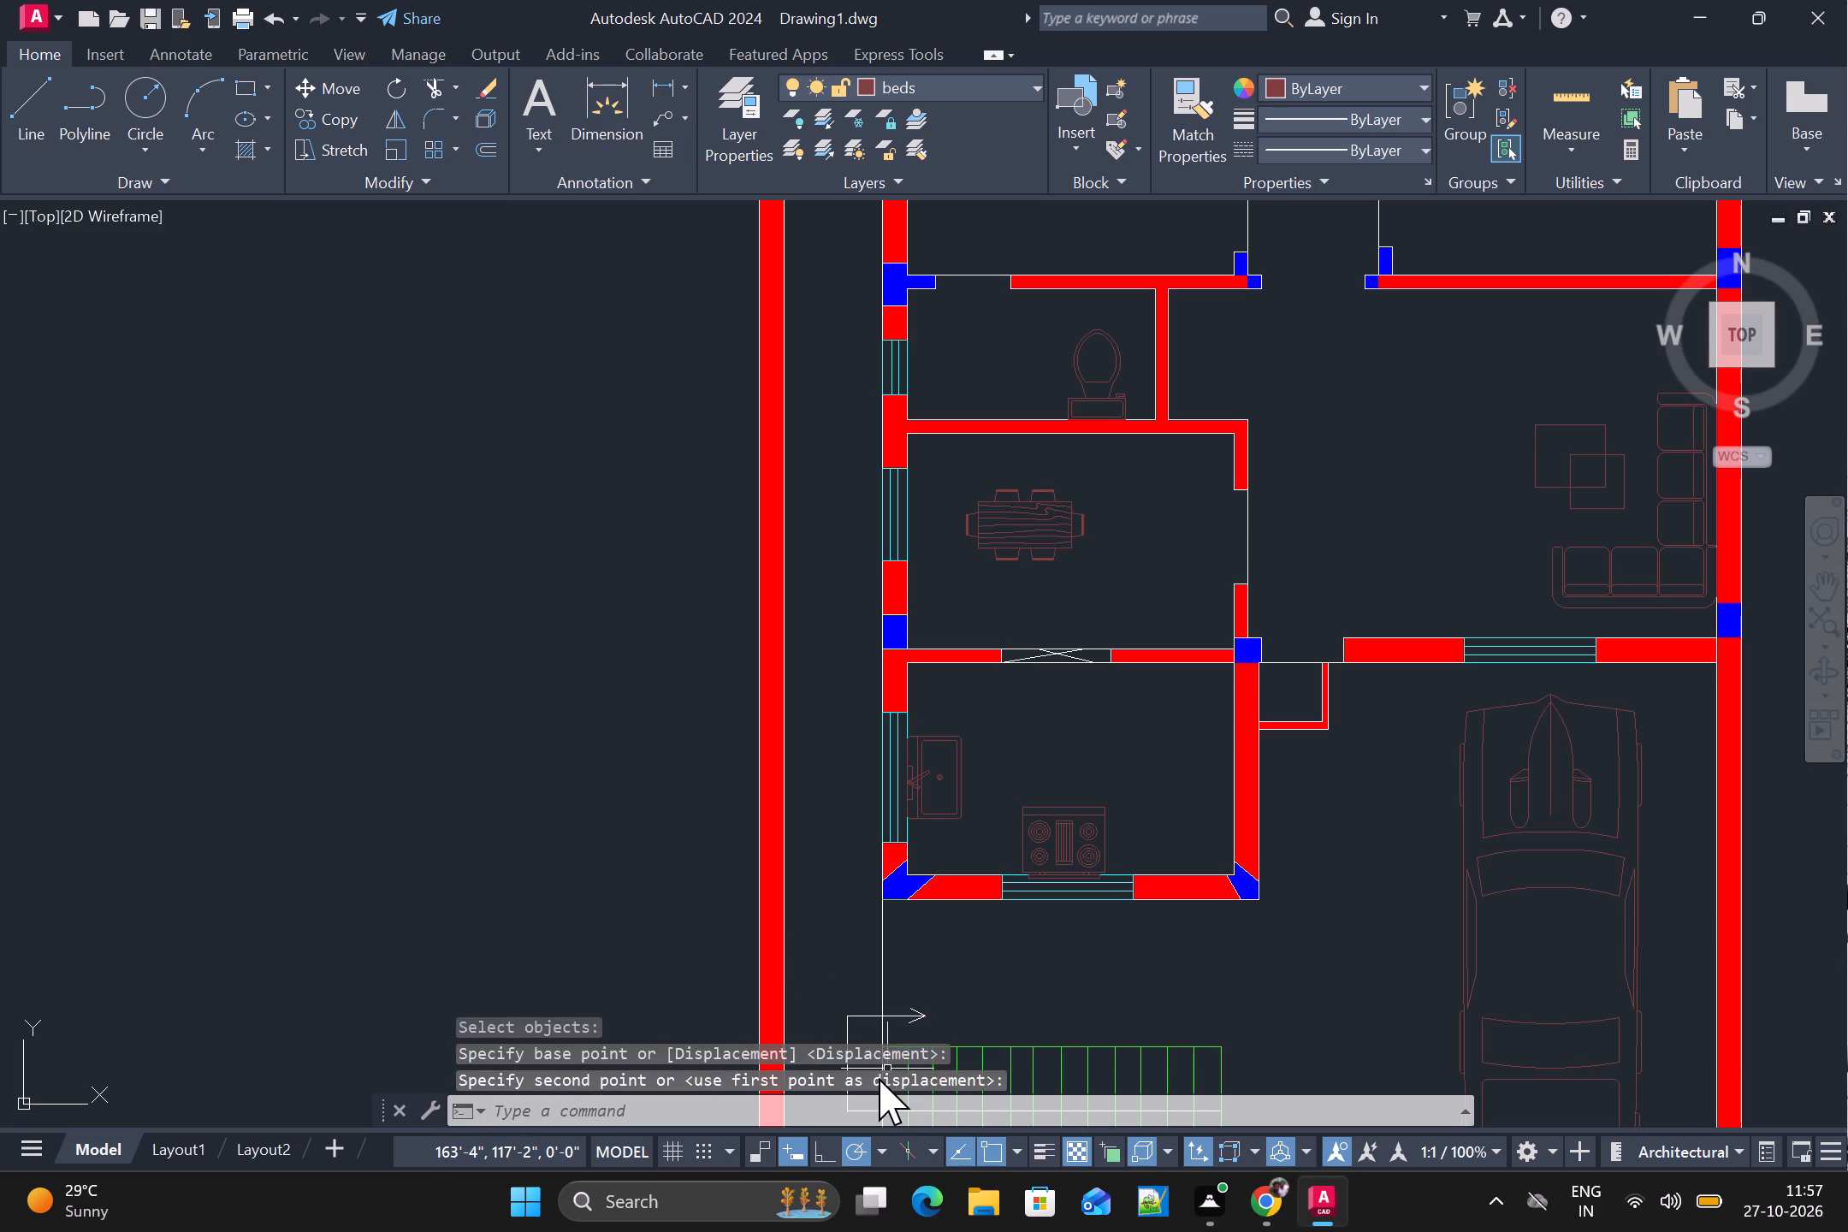
pyautogui.scroll(-1, 1137, 881)
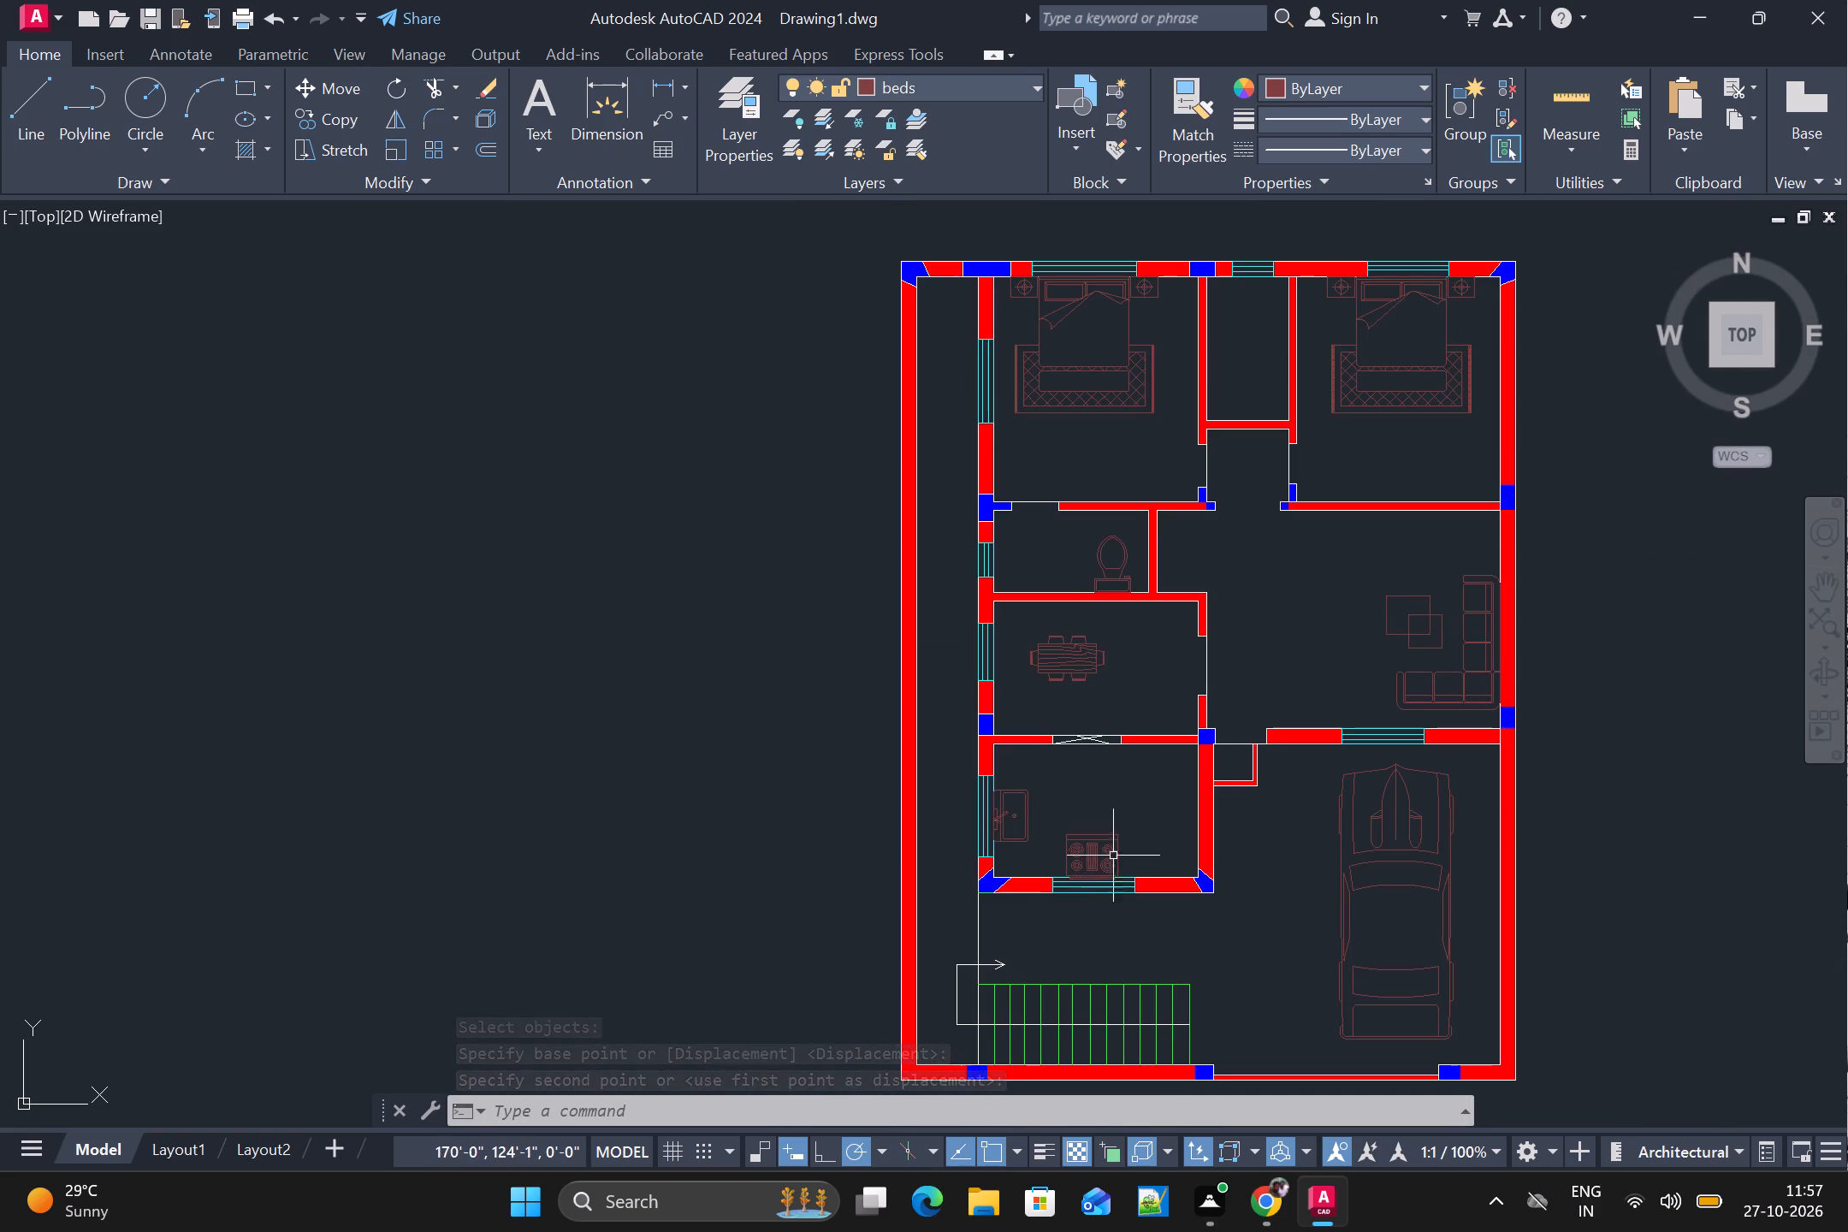
pyautogui.hotkey('alt', 'Tab')
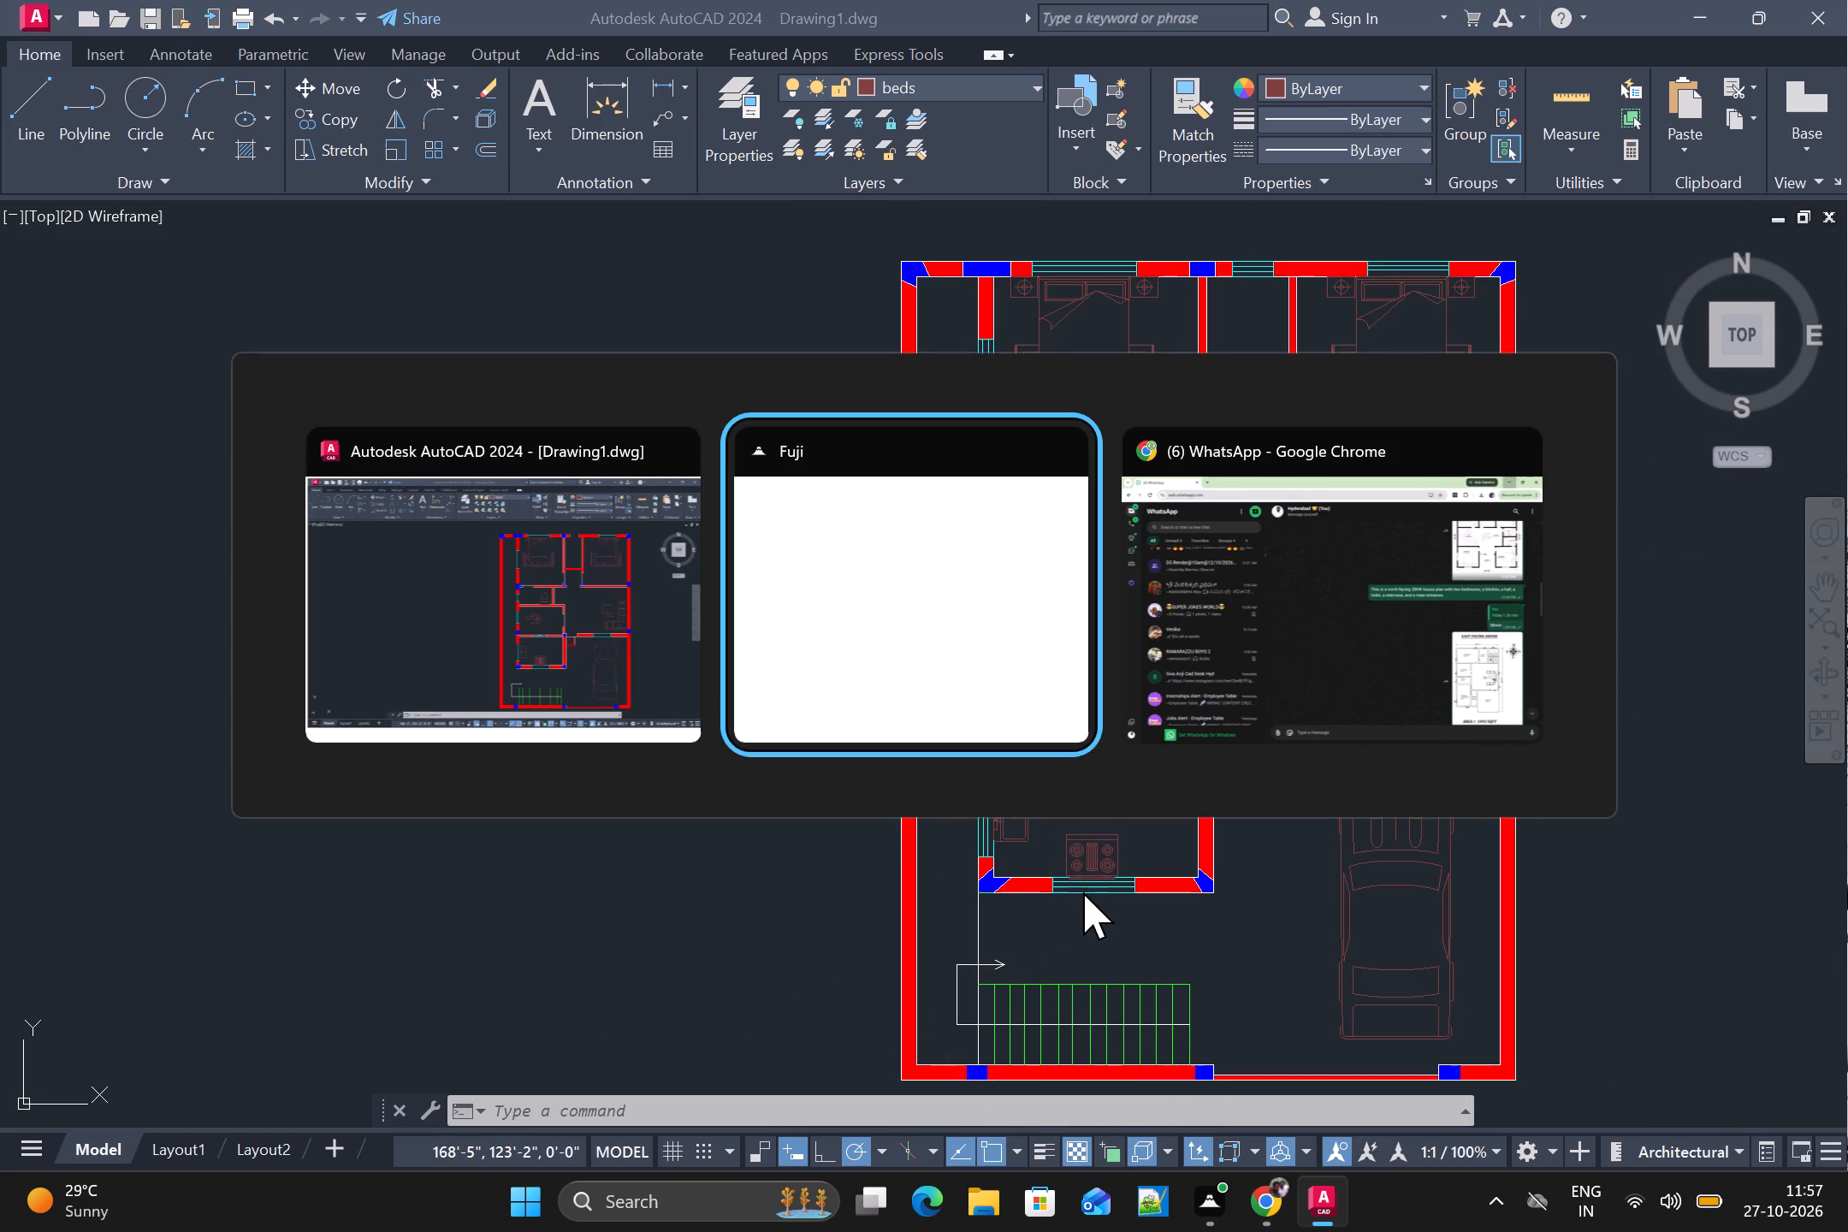
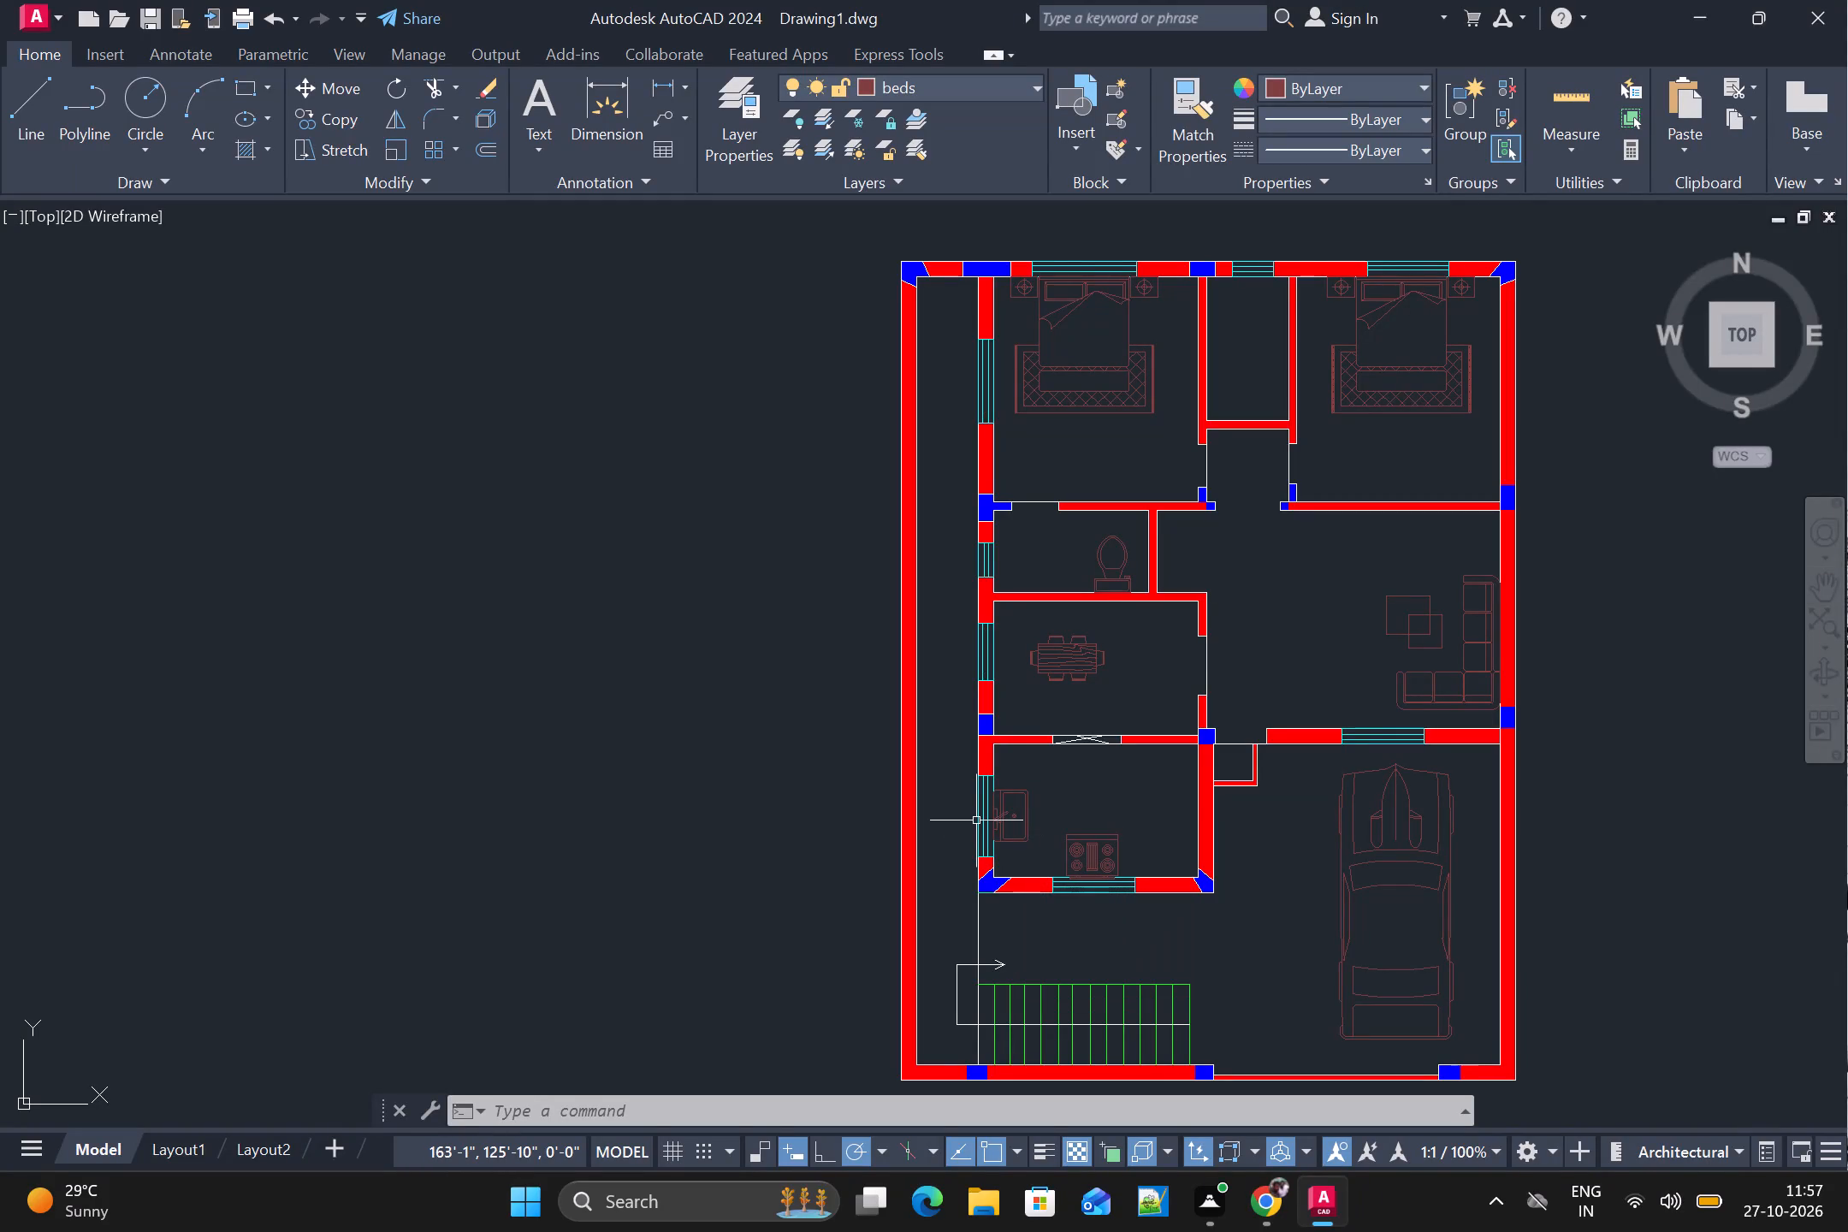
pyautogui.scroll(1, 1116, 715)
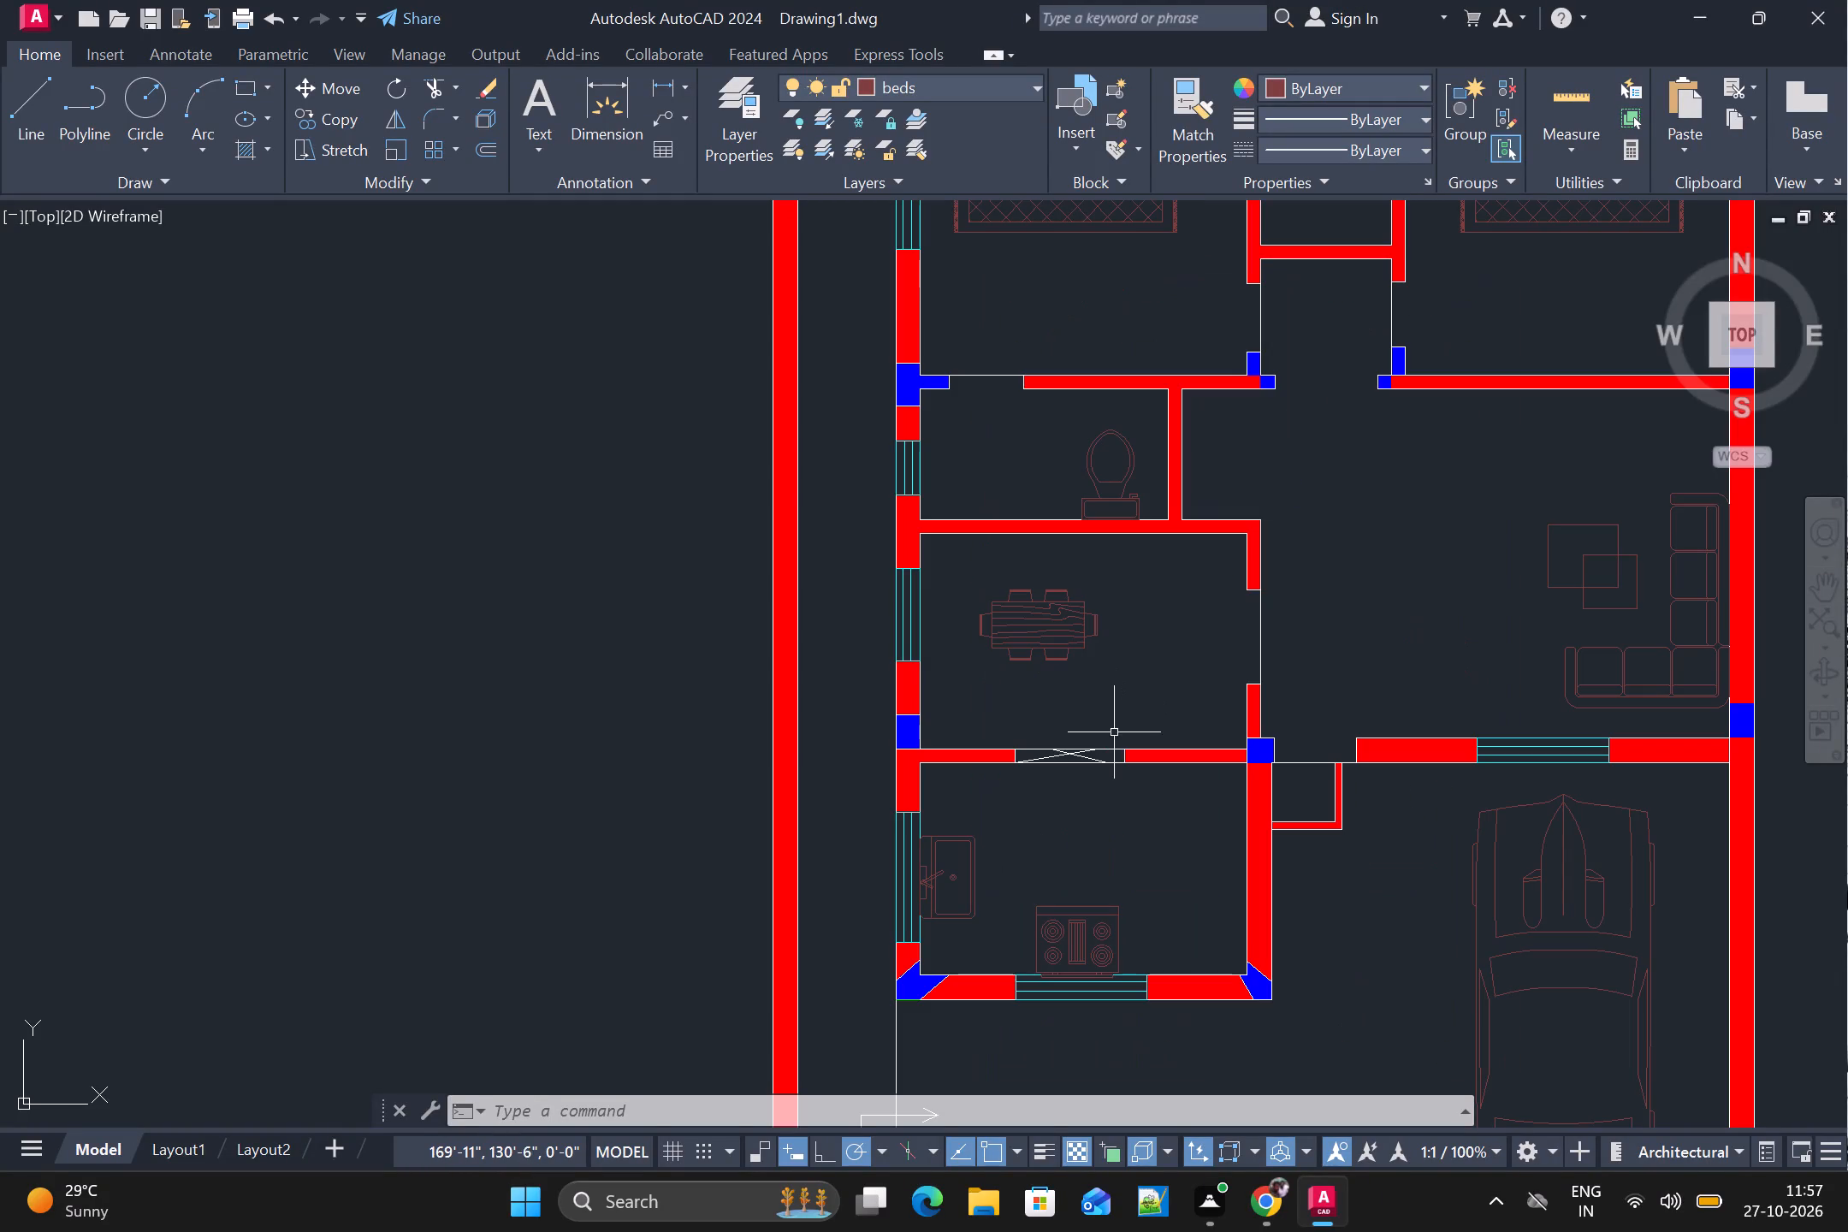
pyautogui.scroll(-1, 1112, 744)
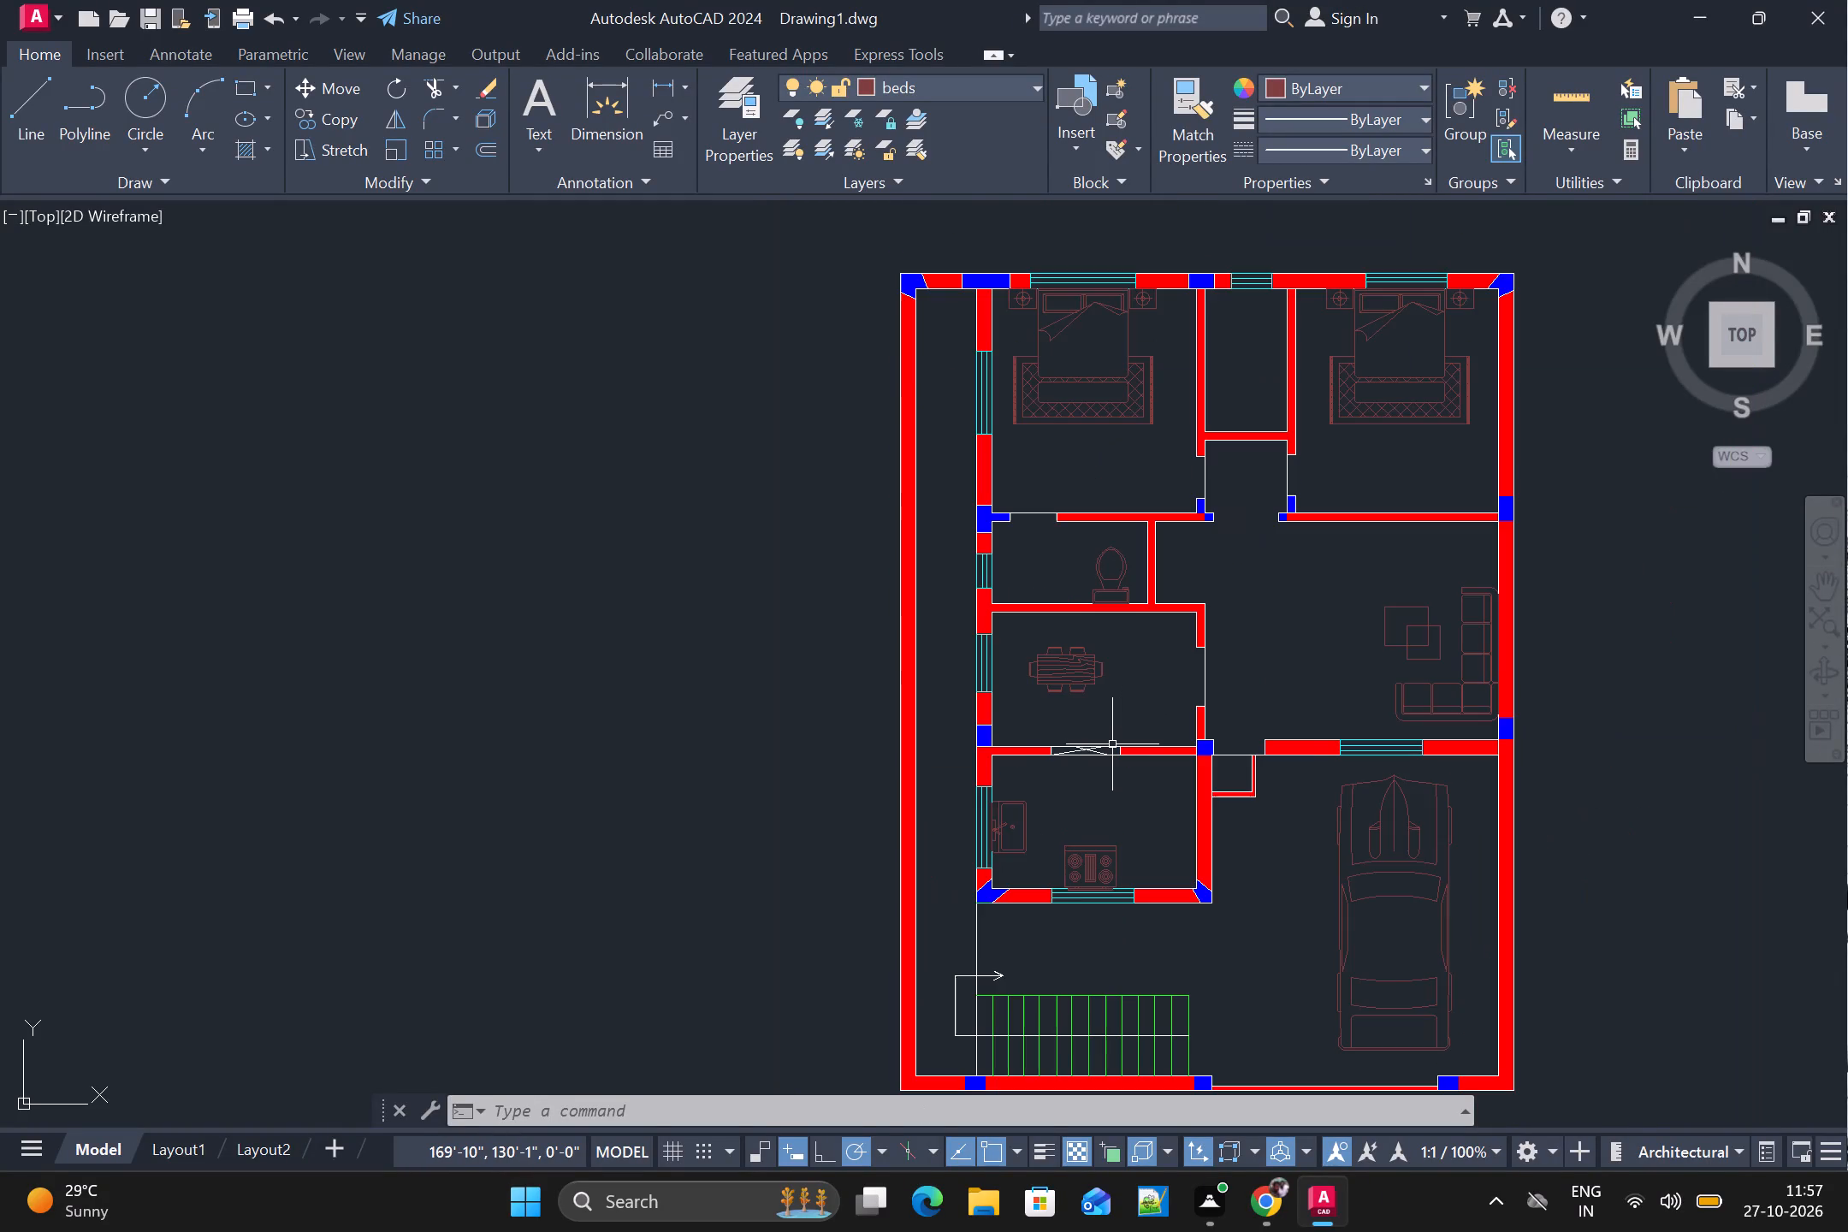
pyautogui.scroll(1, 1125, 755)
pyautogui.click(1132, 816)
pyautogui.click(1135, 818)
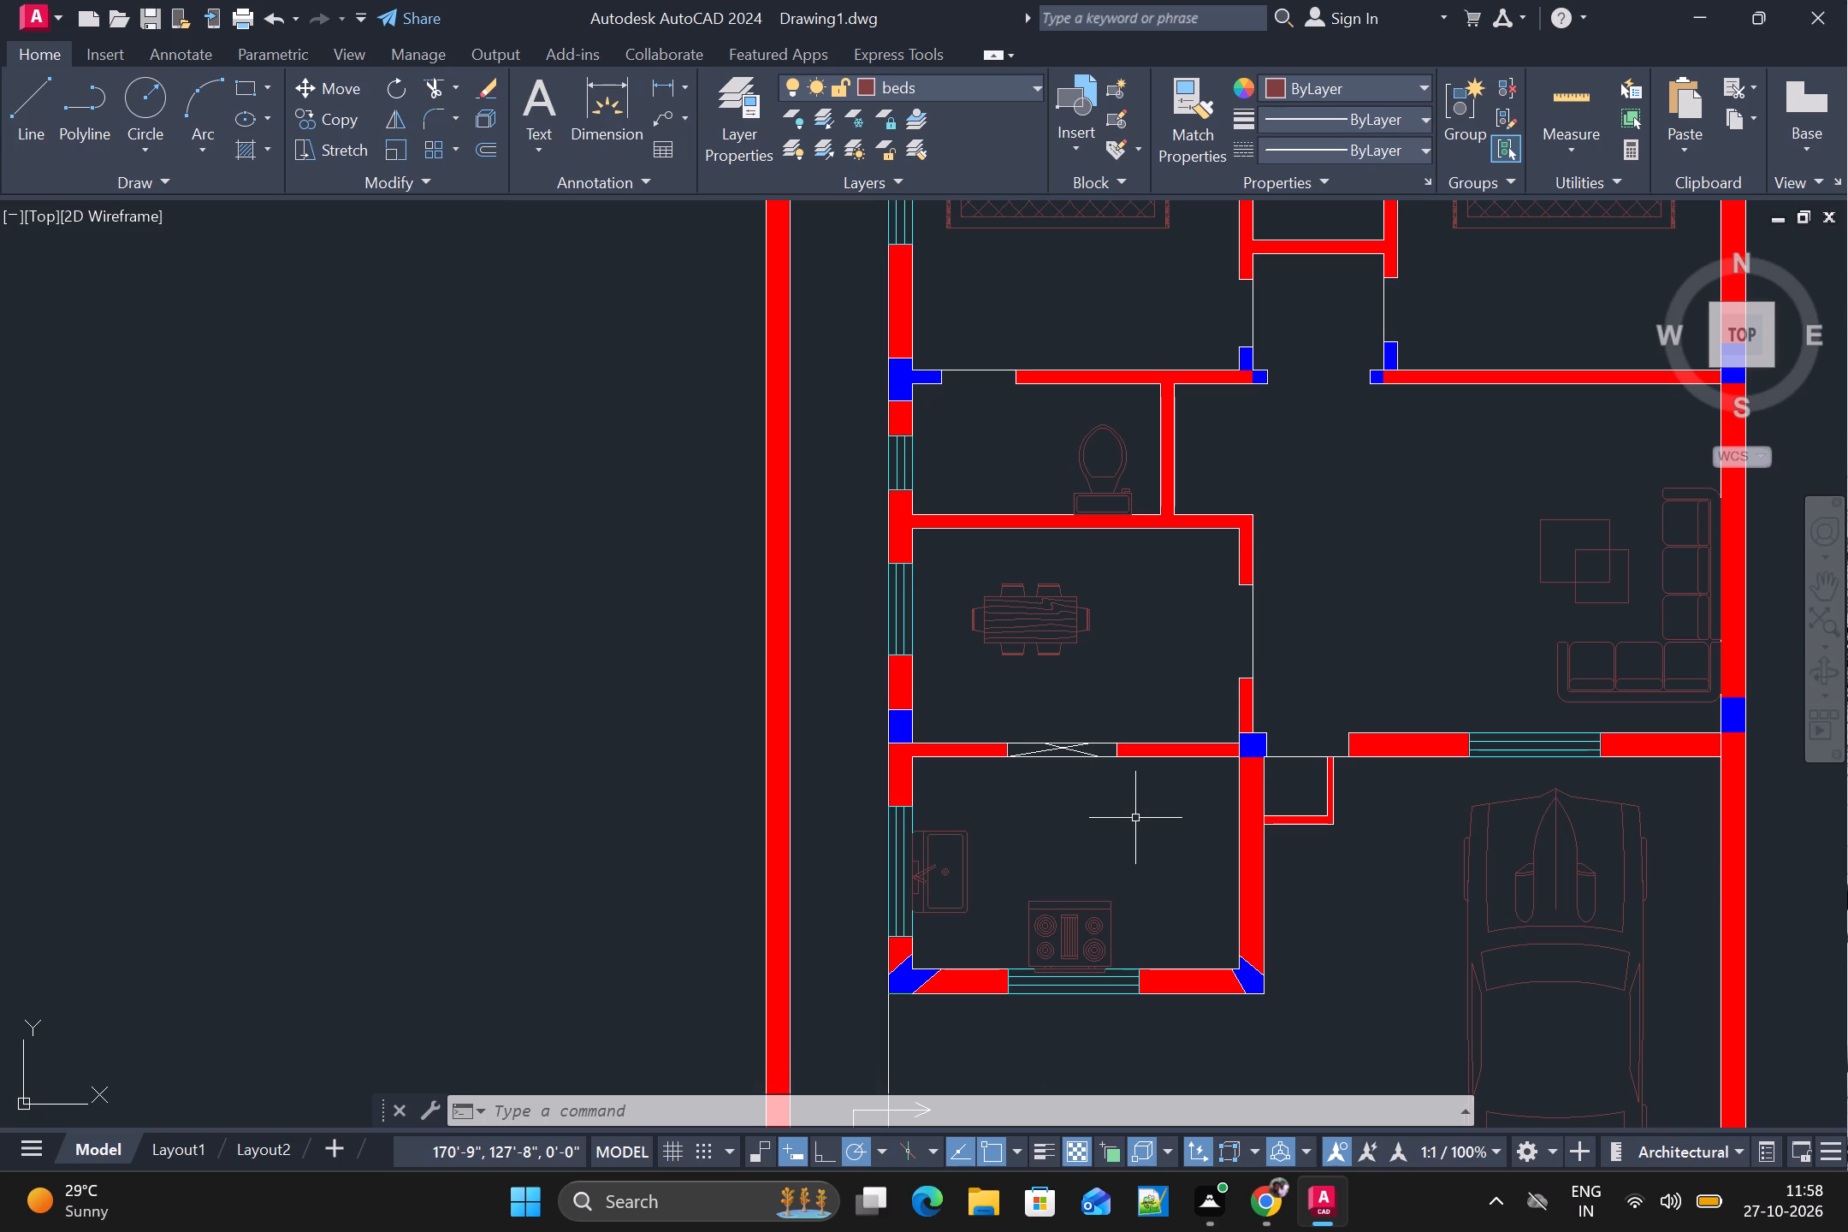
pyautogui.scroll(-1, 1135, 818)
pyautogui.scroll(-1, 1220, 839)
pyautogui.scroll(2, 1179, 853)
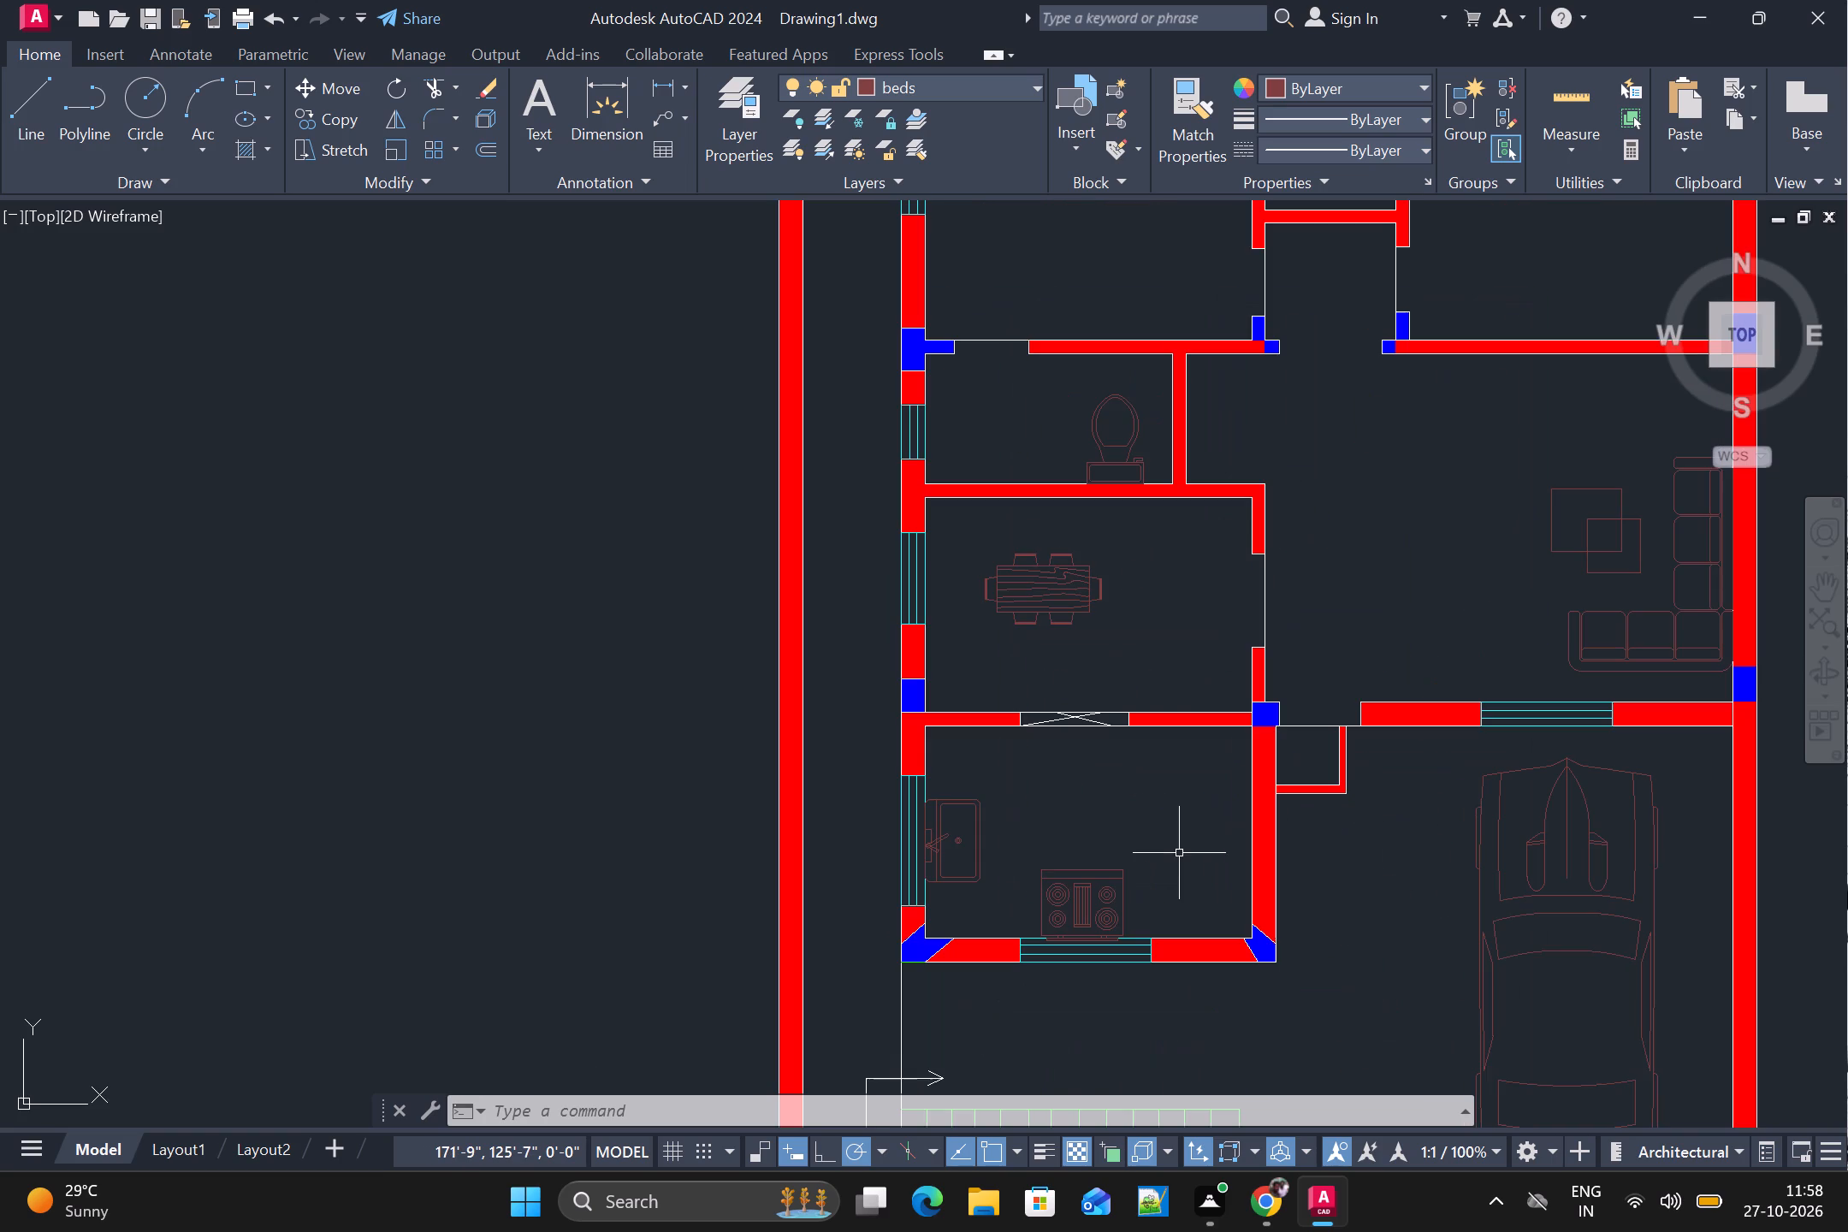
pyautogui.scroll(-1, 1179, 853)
# Move the dining table set down within the dining room, closer to the kitchen wall.
pyautogui.scroll(1, 1179, 853)
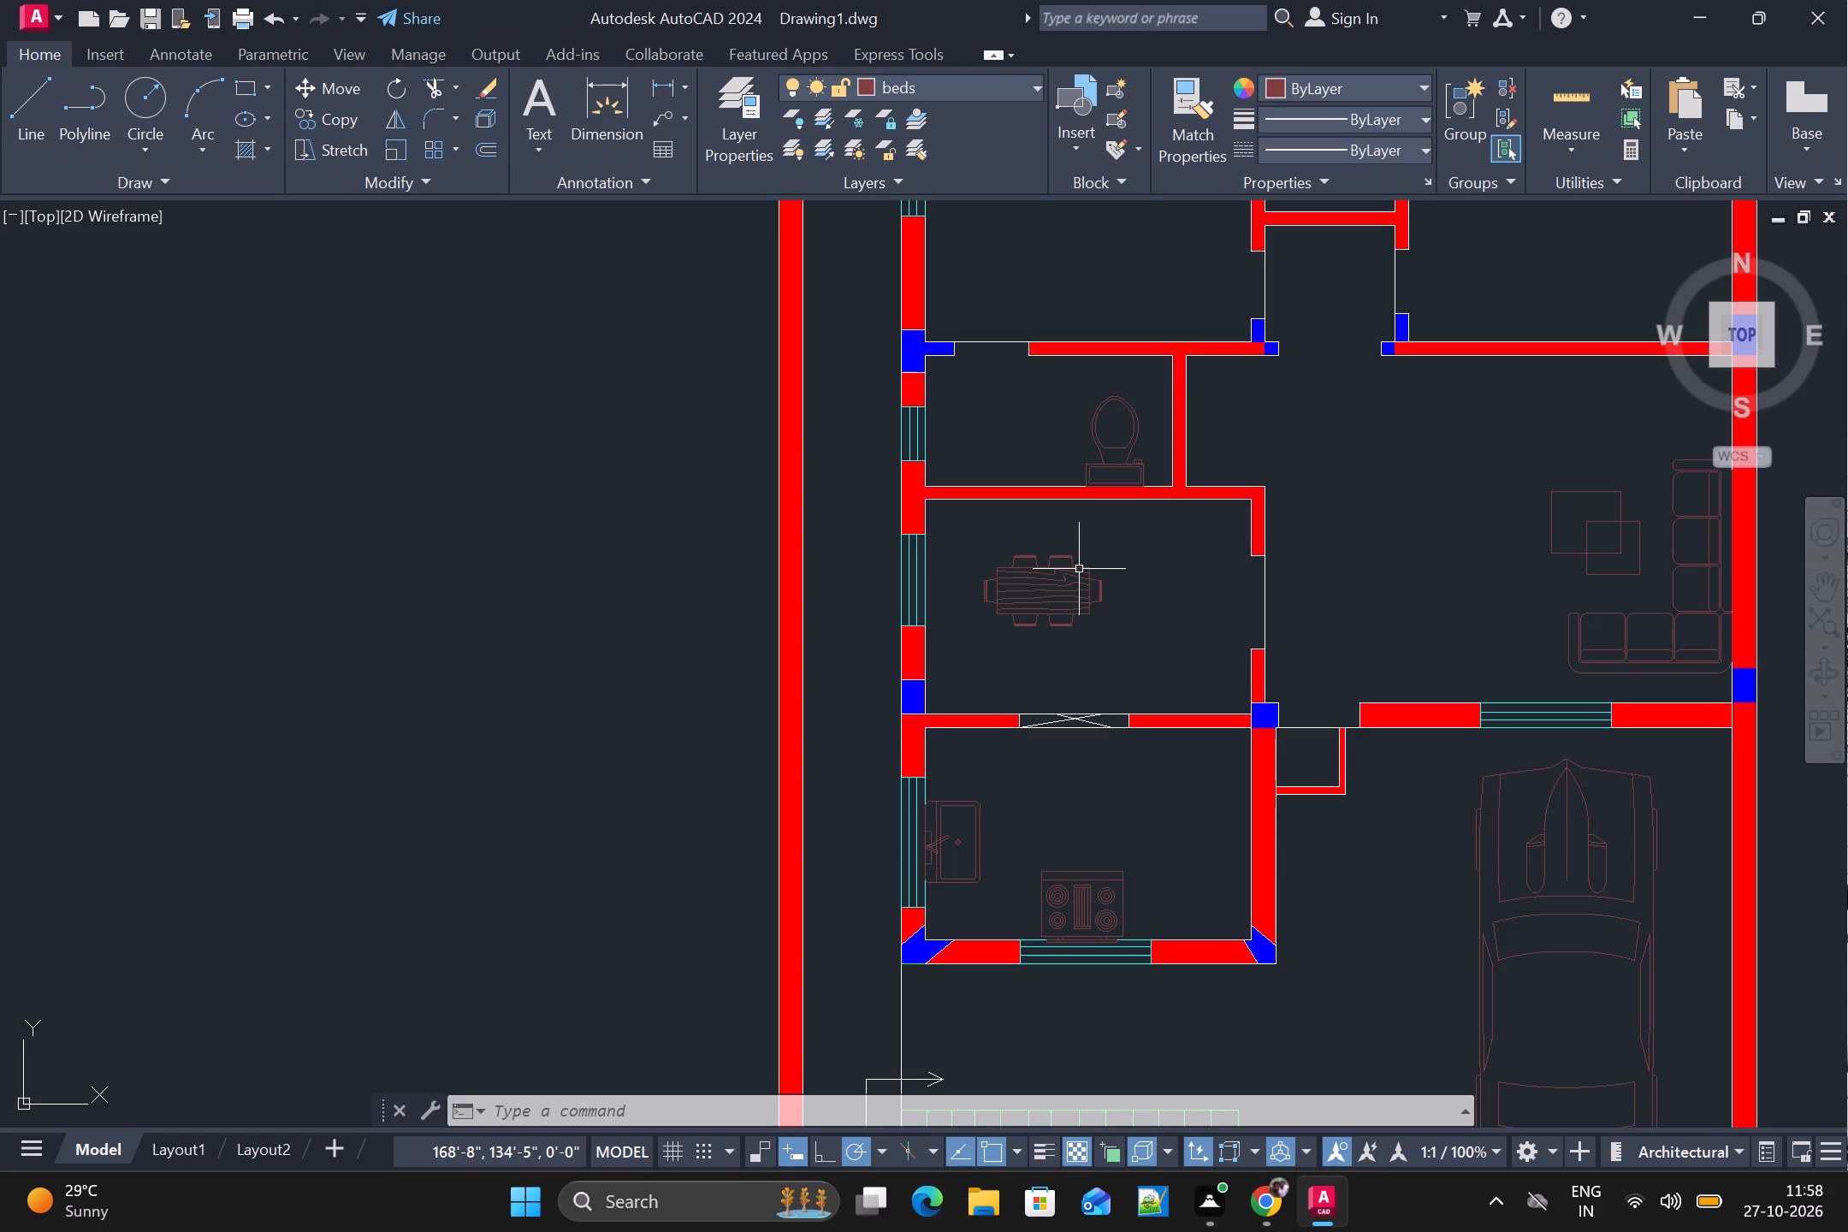
pyautogui.click(1051, 591)
pyautogui.click(1051, 591)
pyautogui.moveTo(1051, 591); pyautogui.dragTo(1055, 619)
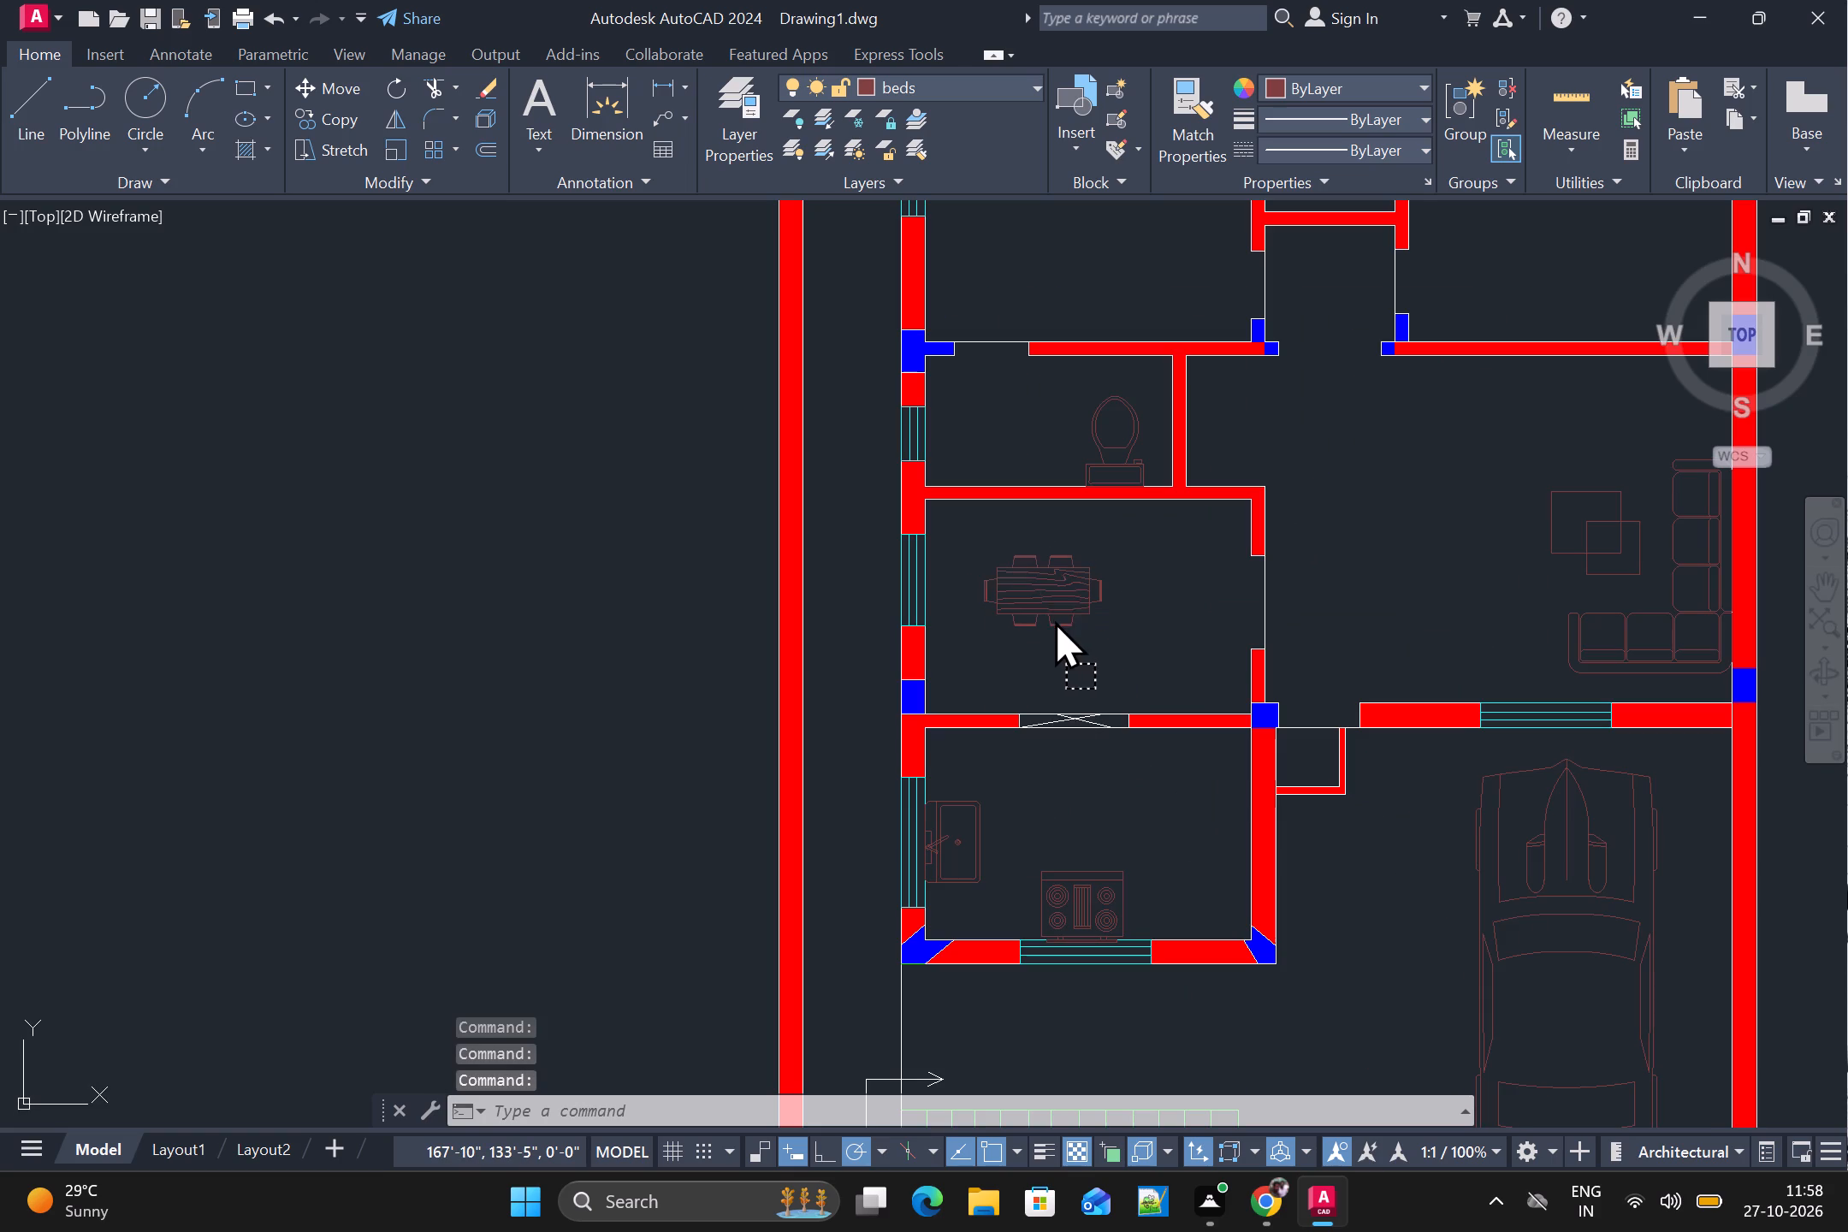
pyautogui.moveTo(1055, 619); pyautogui.dragTo(1063, 646)
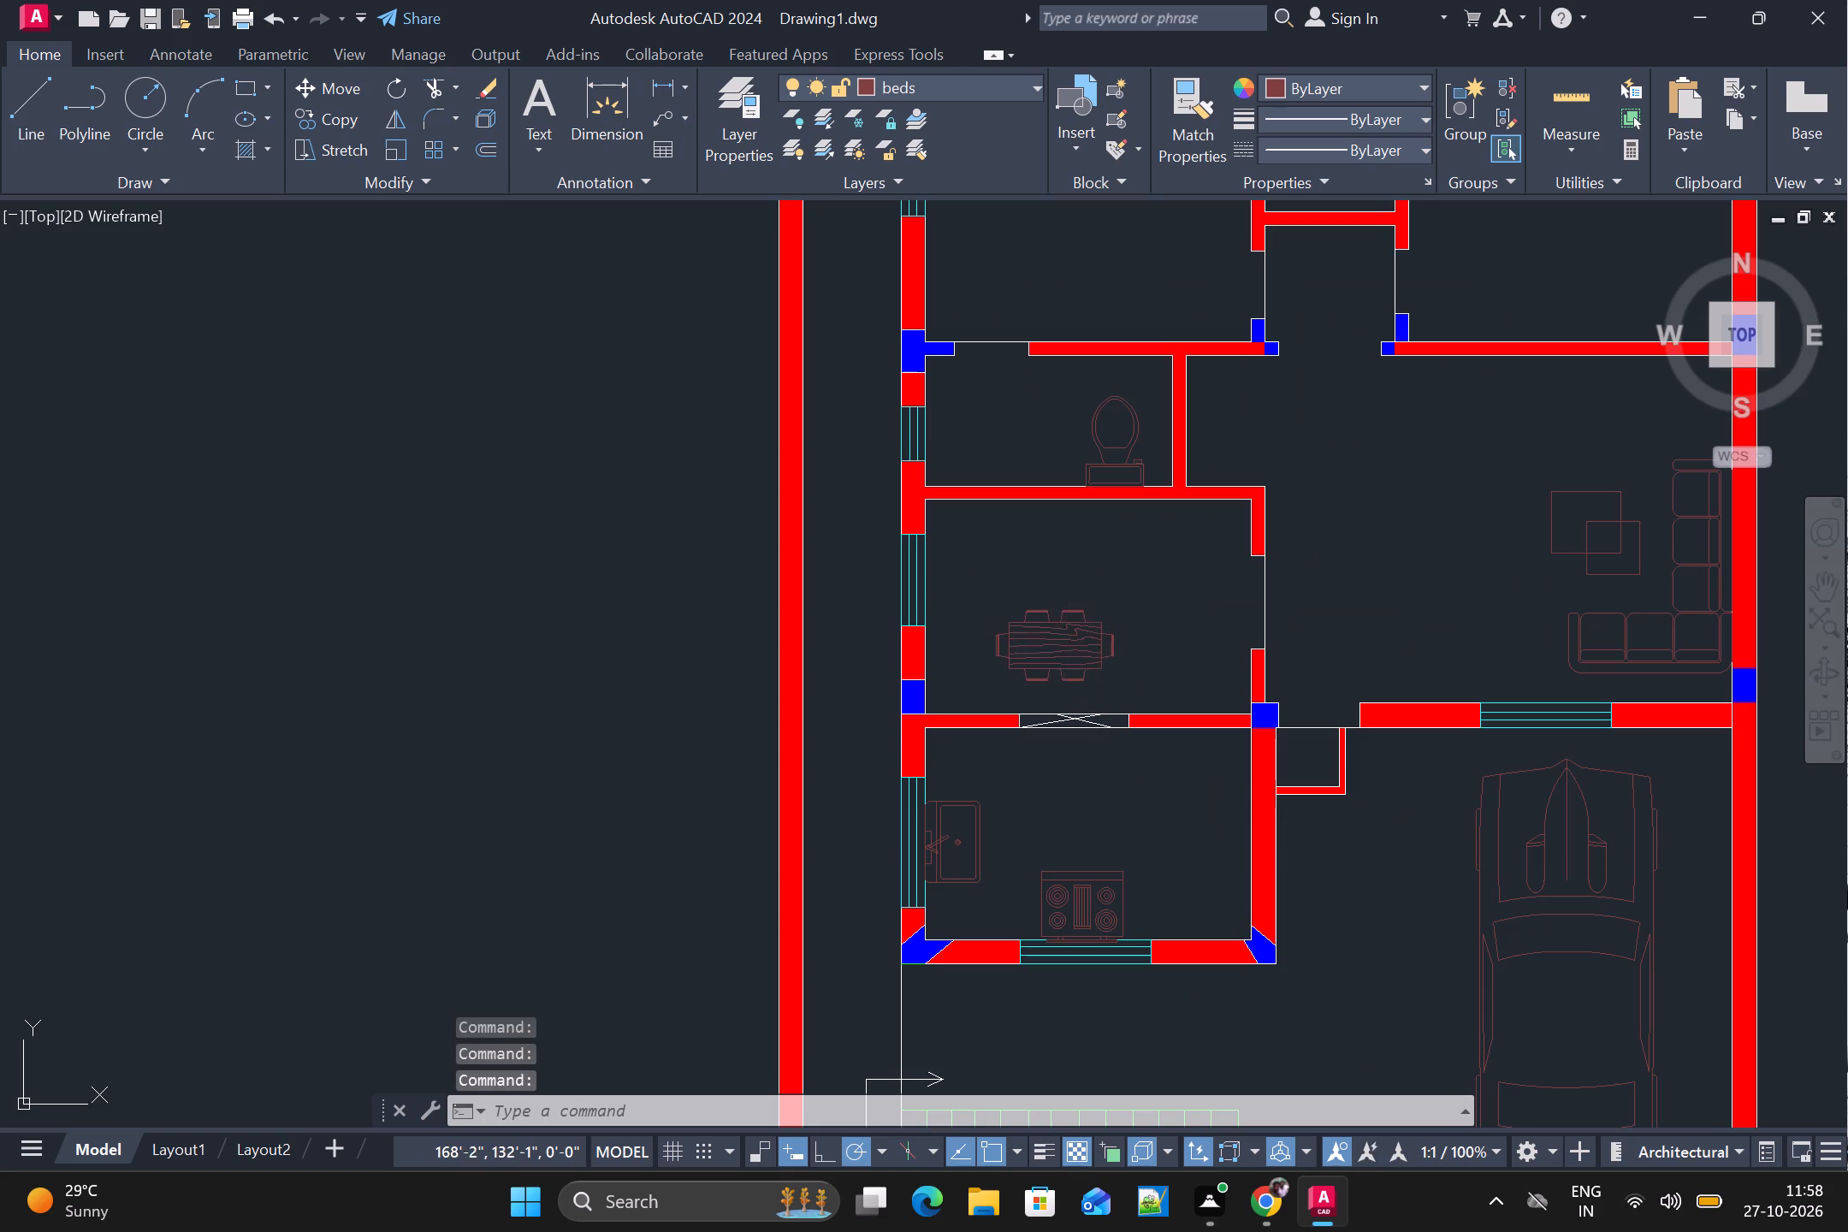
pyautogui.click(1063, 646)
pyautogui.click(1202, 632)
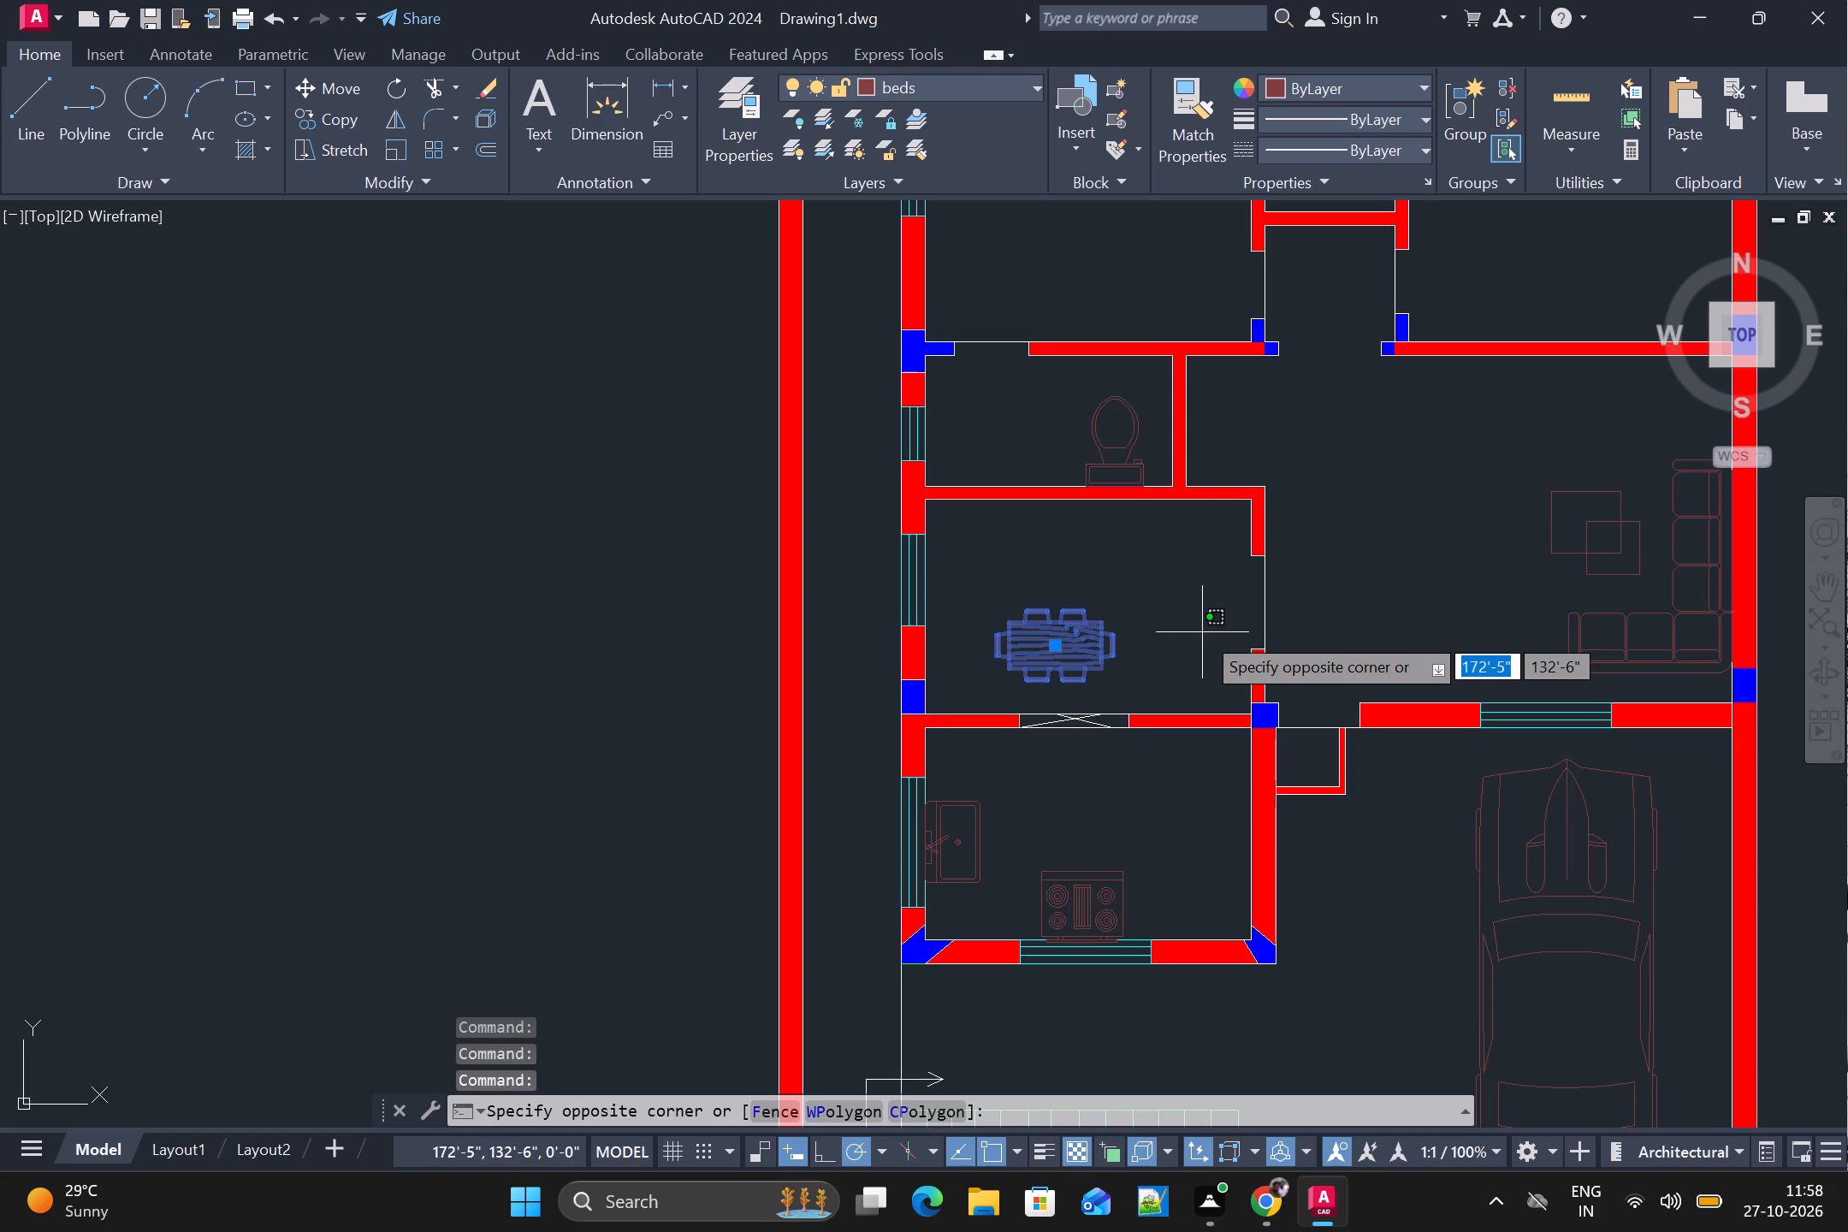
pyautogui.press('Escape')
pyautogui.press('Escape')
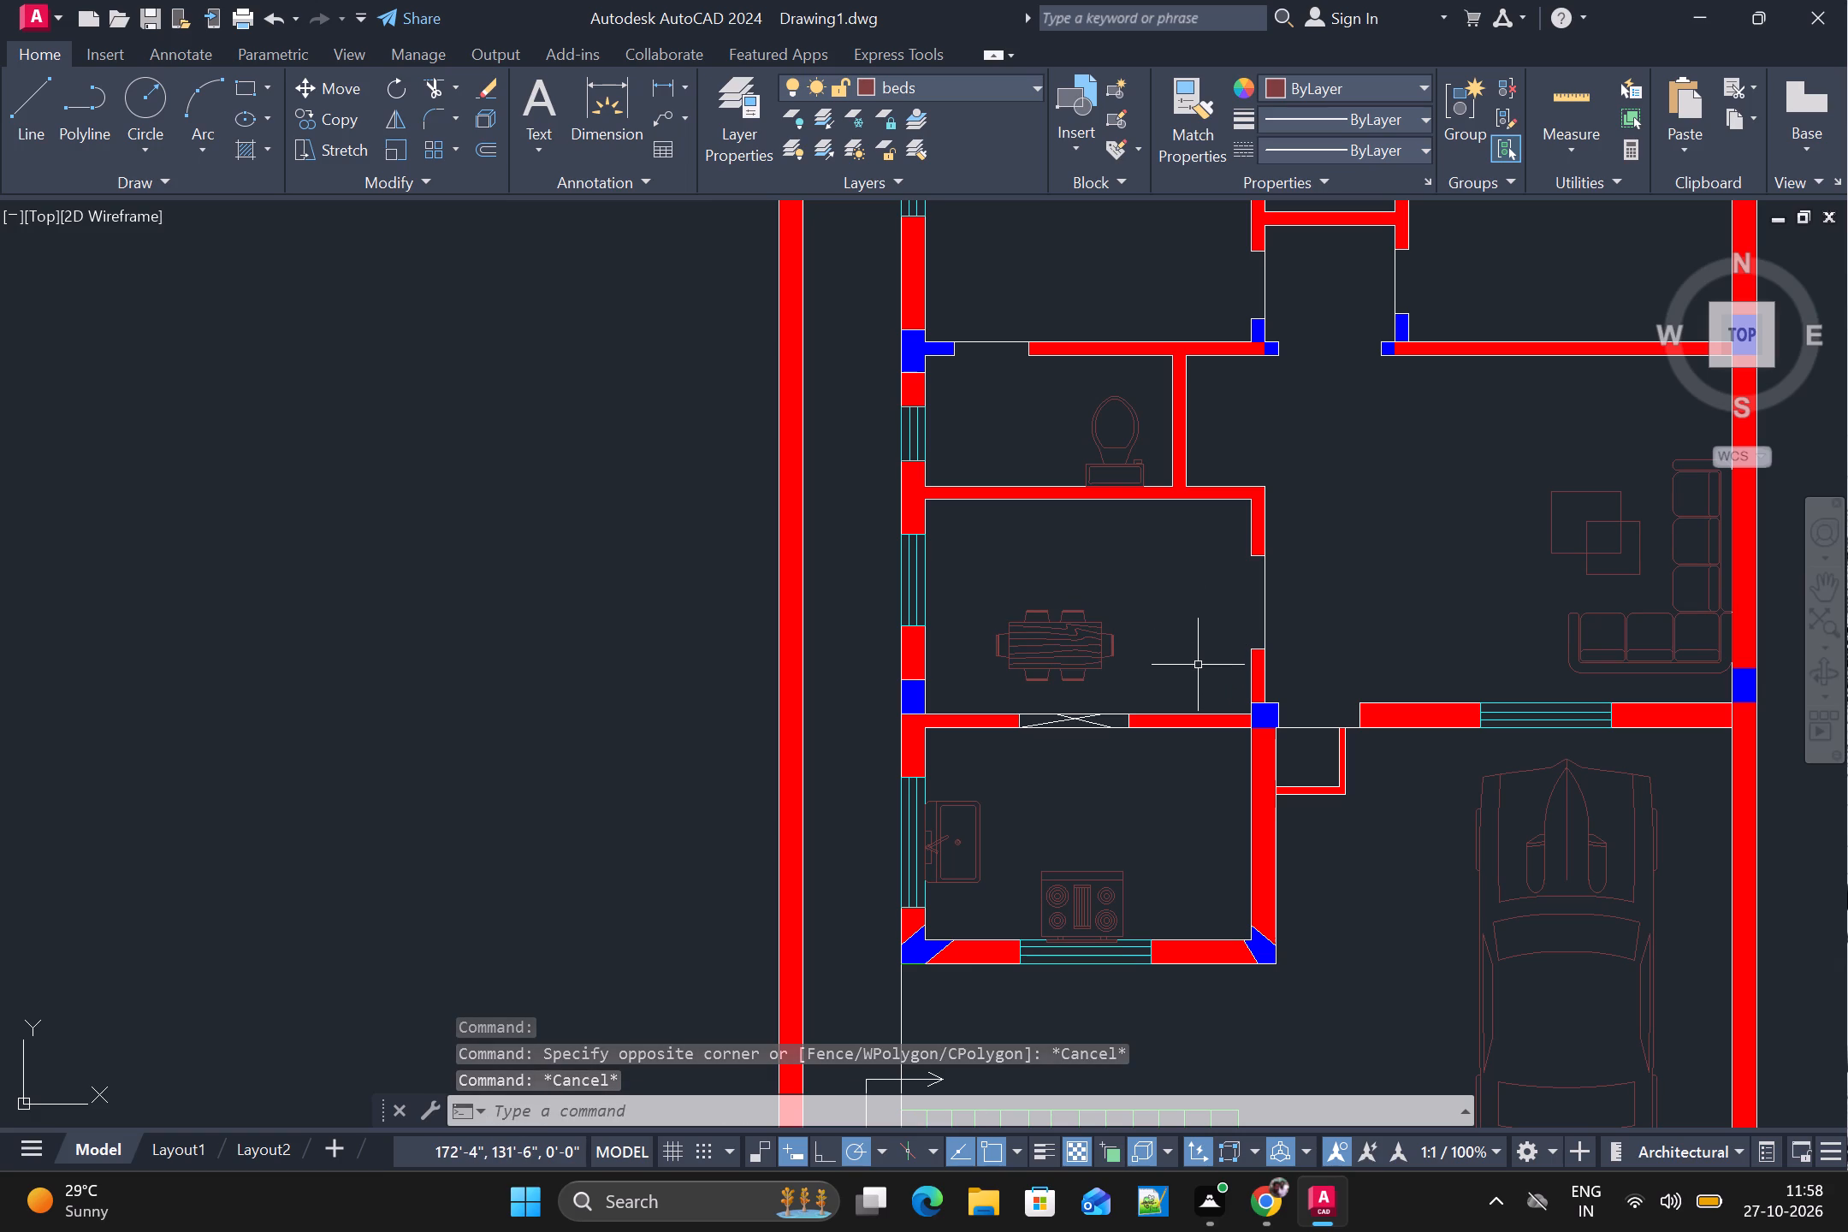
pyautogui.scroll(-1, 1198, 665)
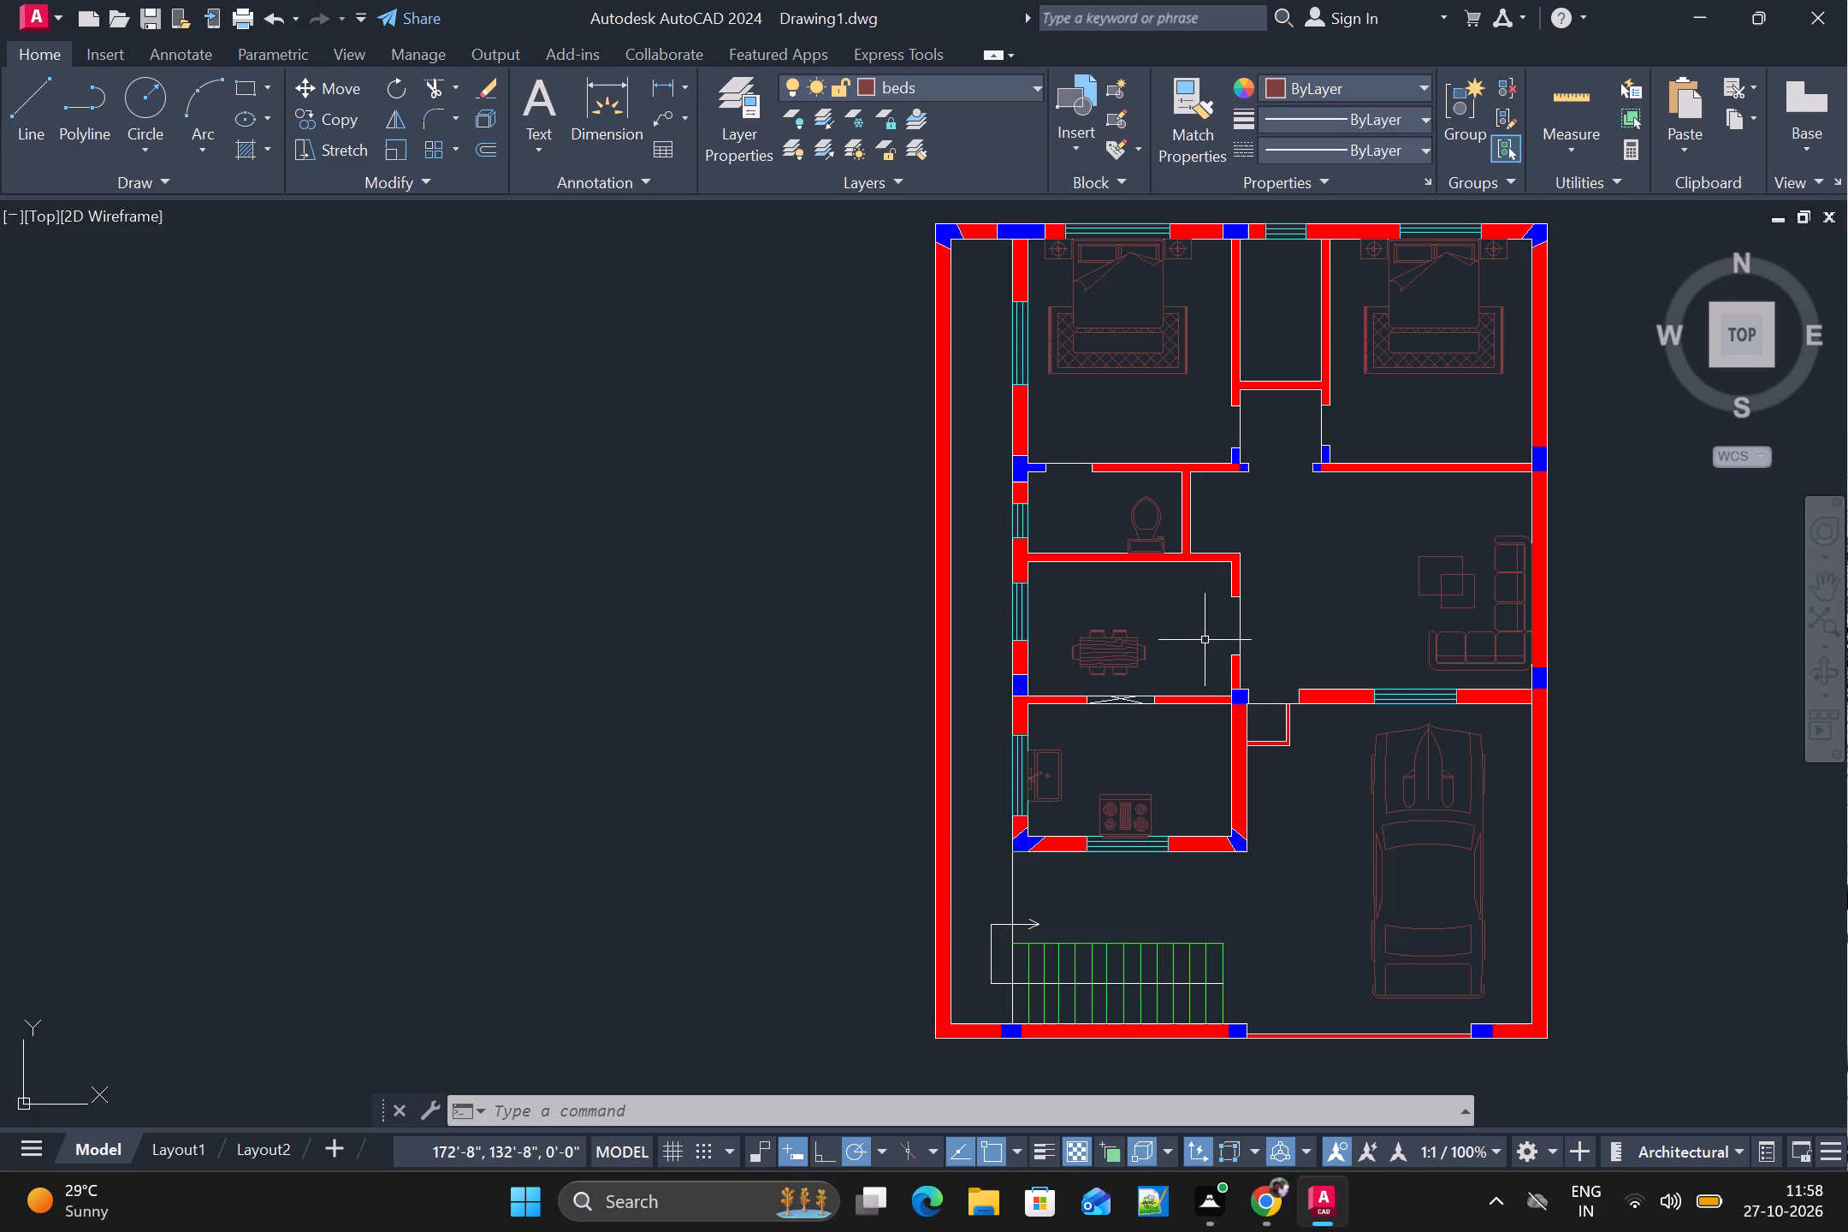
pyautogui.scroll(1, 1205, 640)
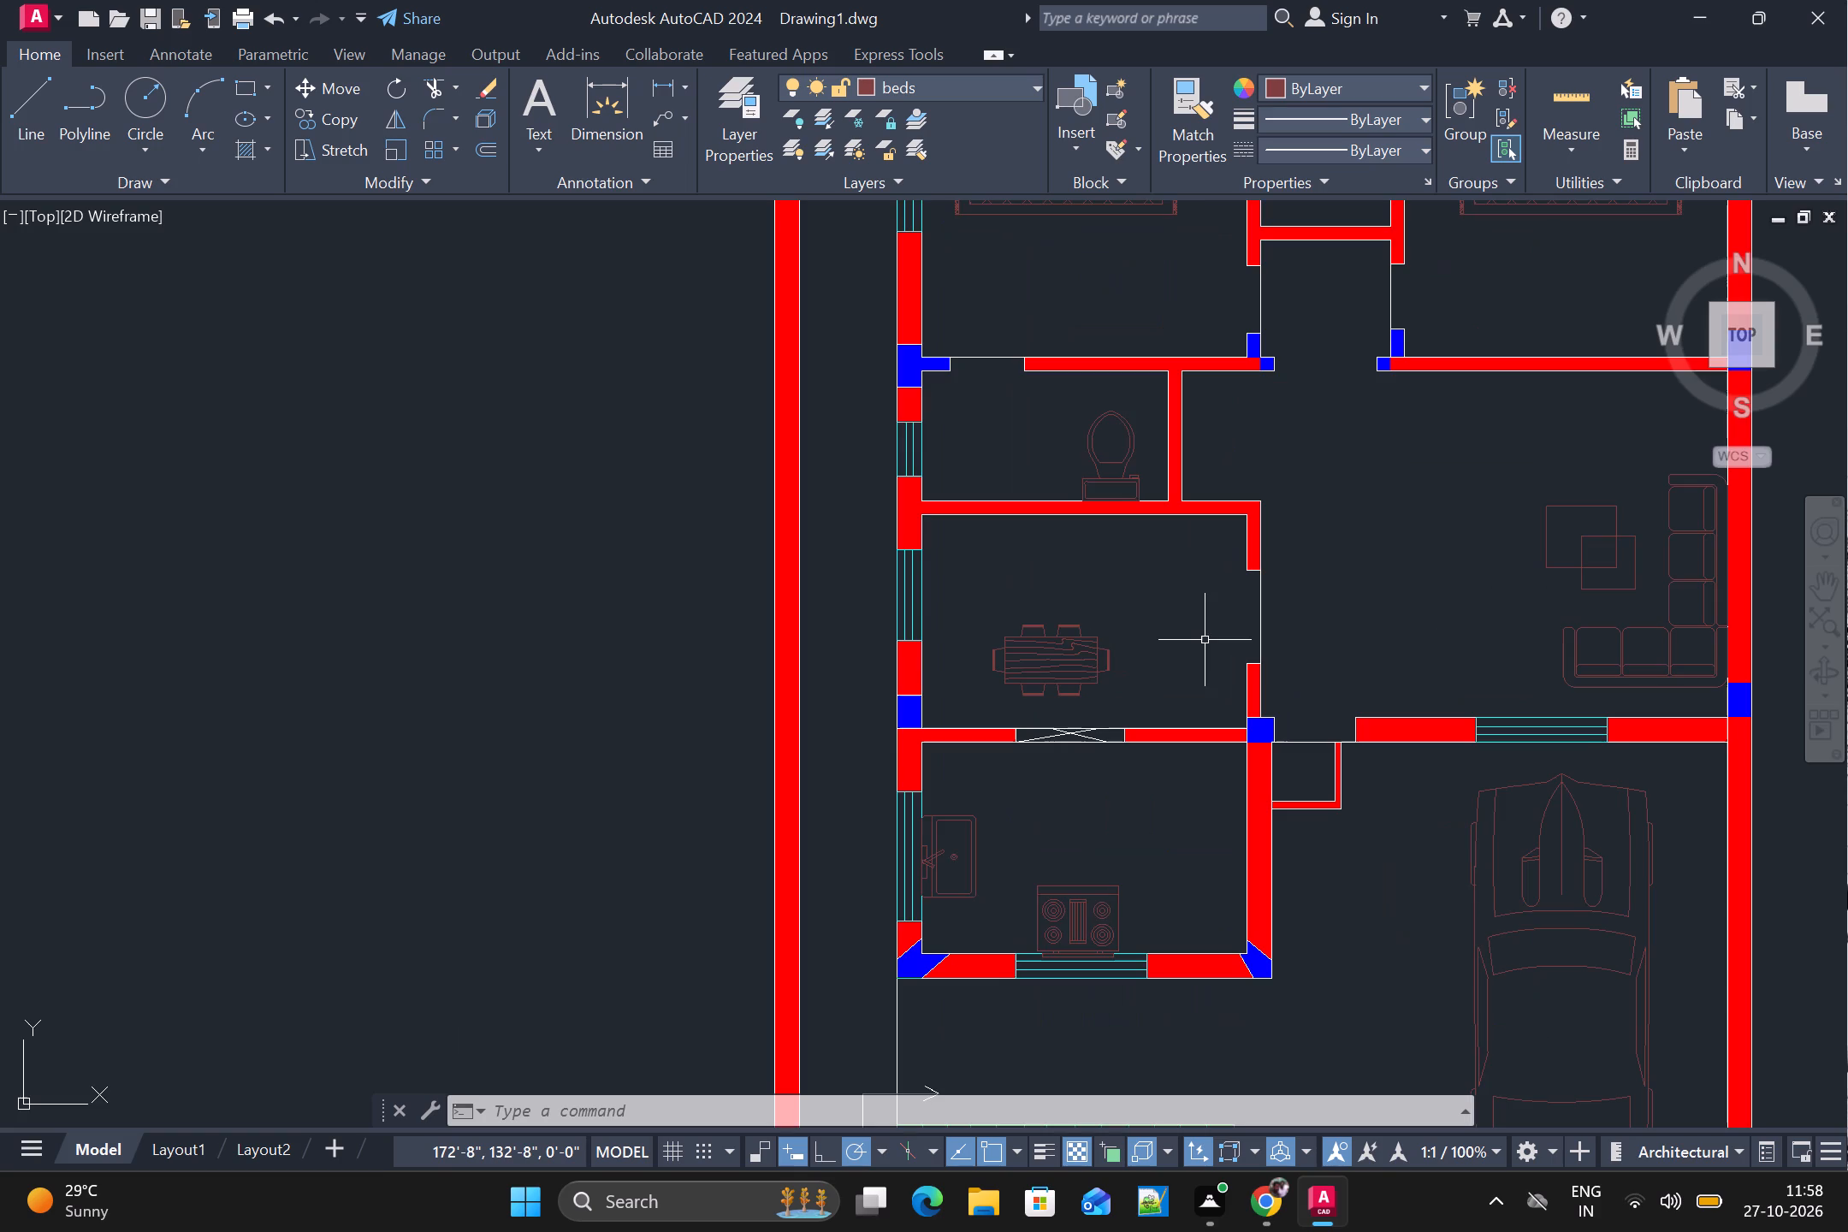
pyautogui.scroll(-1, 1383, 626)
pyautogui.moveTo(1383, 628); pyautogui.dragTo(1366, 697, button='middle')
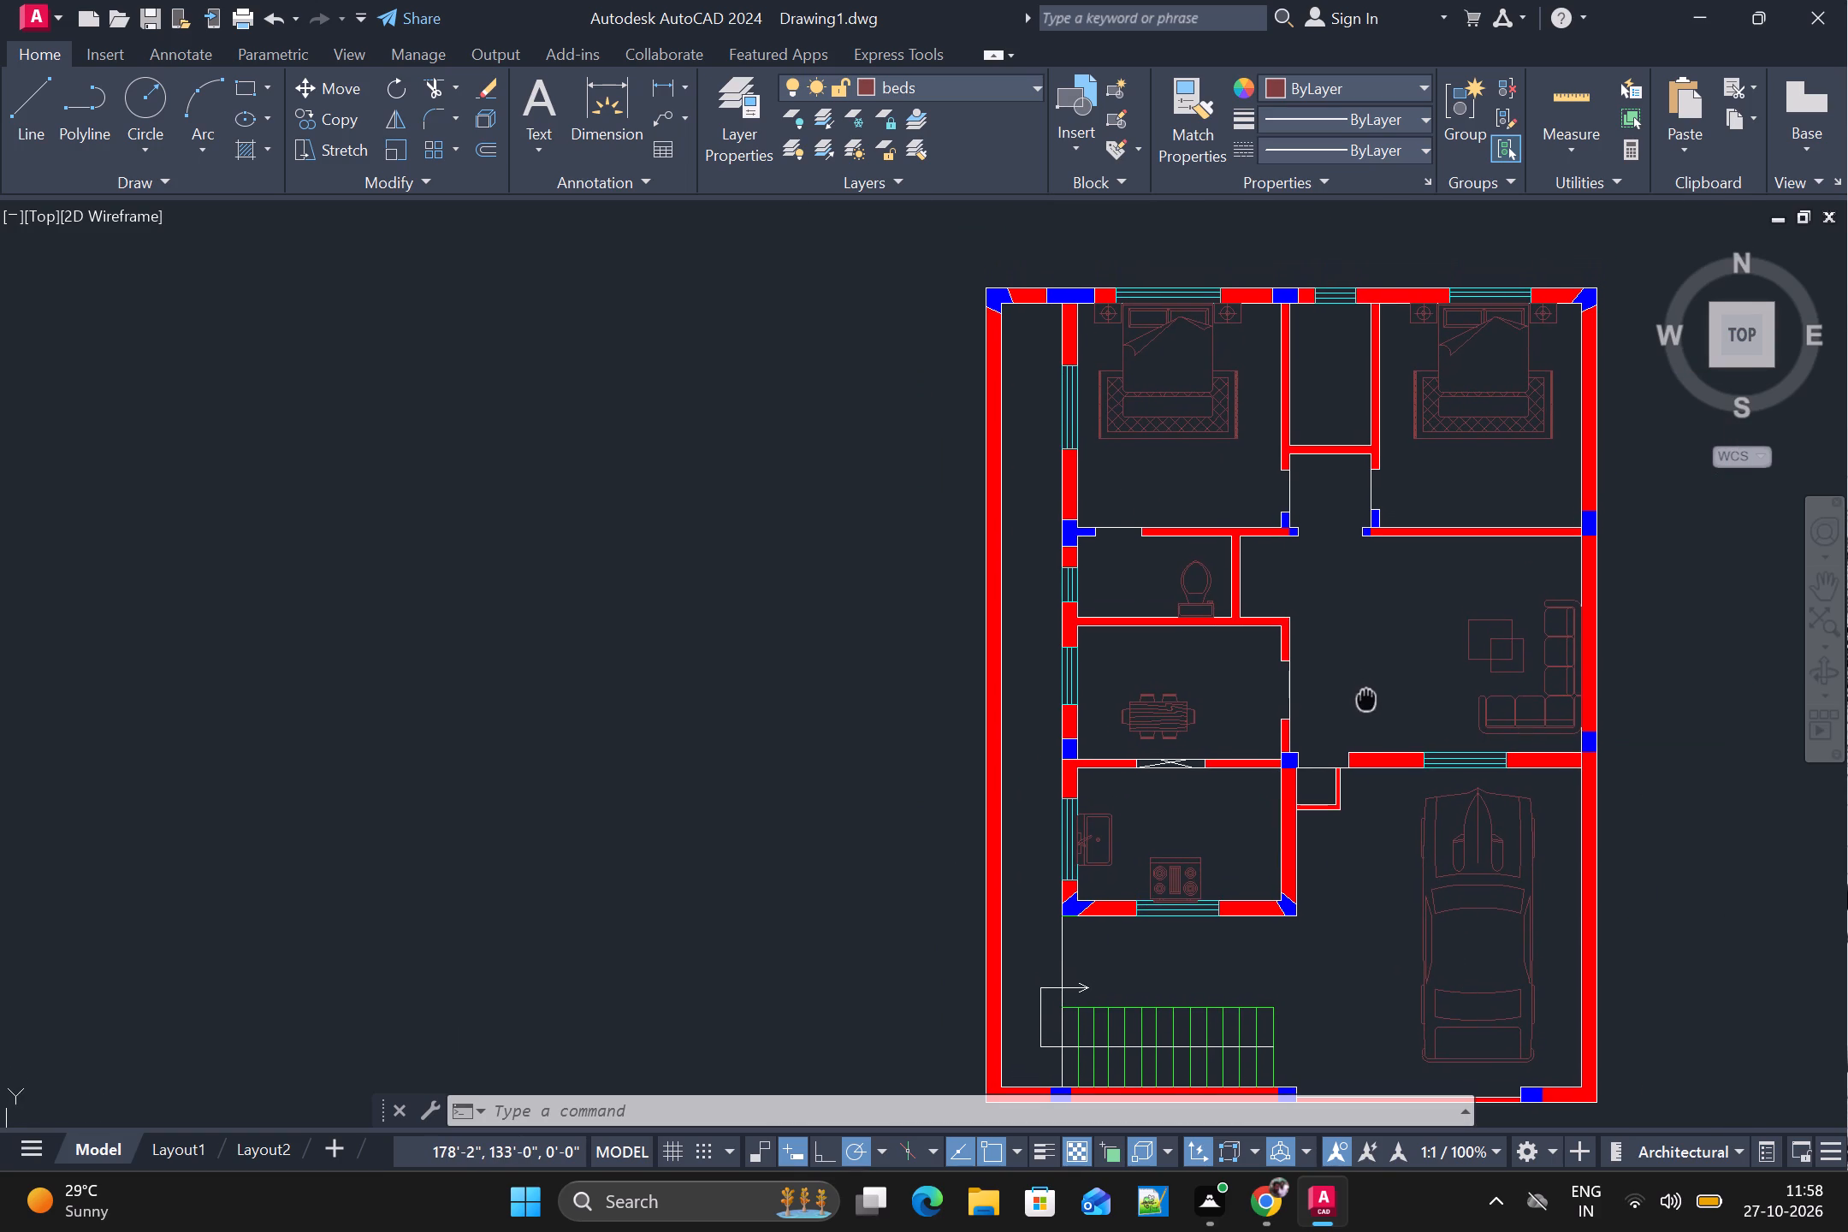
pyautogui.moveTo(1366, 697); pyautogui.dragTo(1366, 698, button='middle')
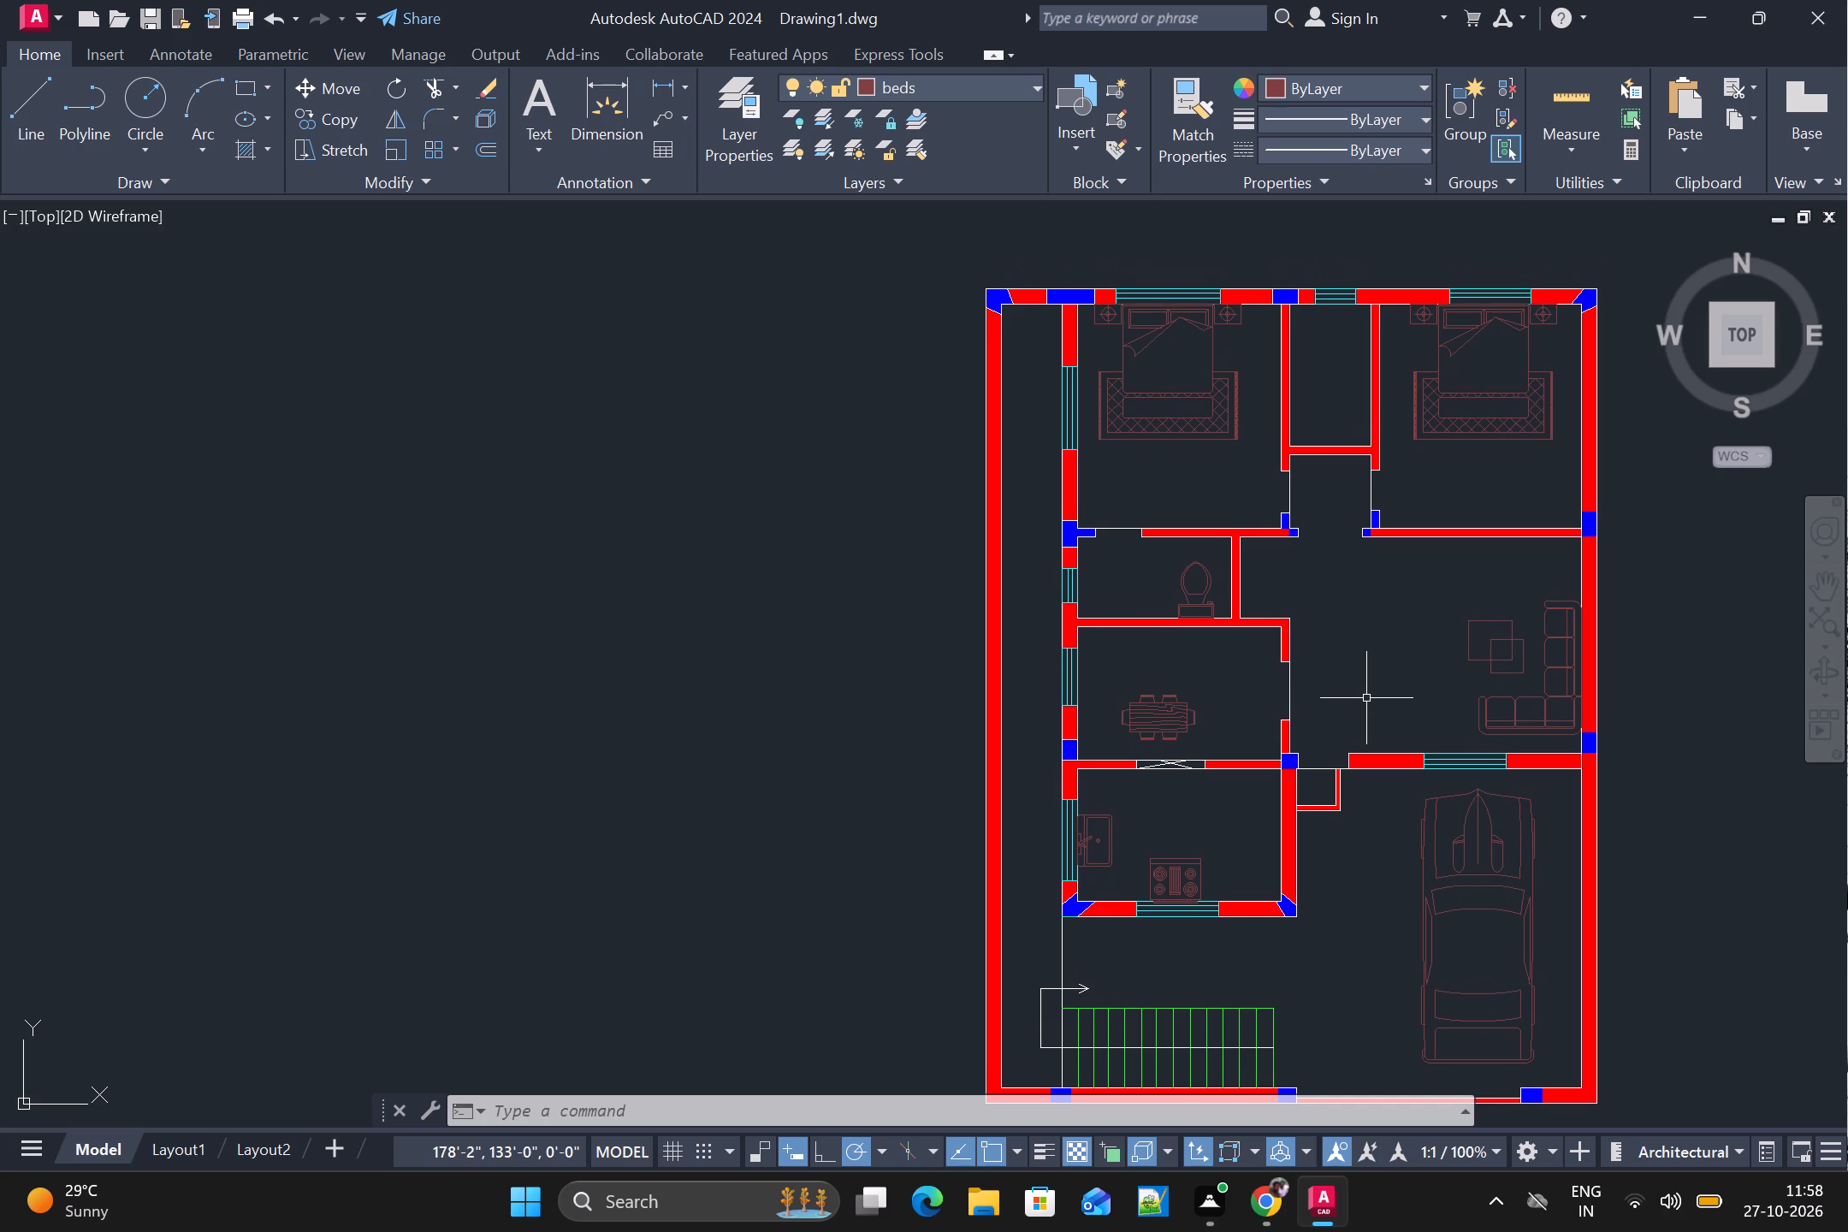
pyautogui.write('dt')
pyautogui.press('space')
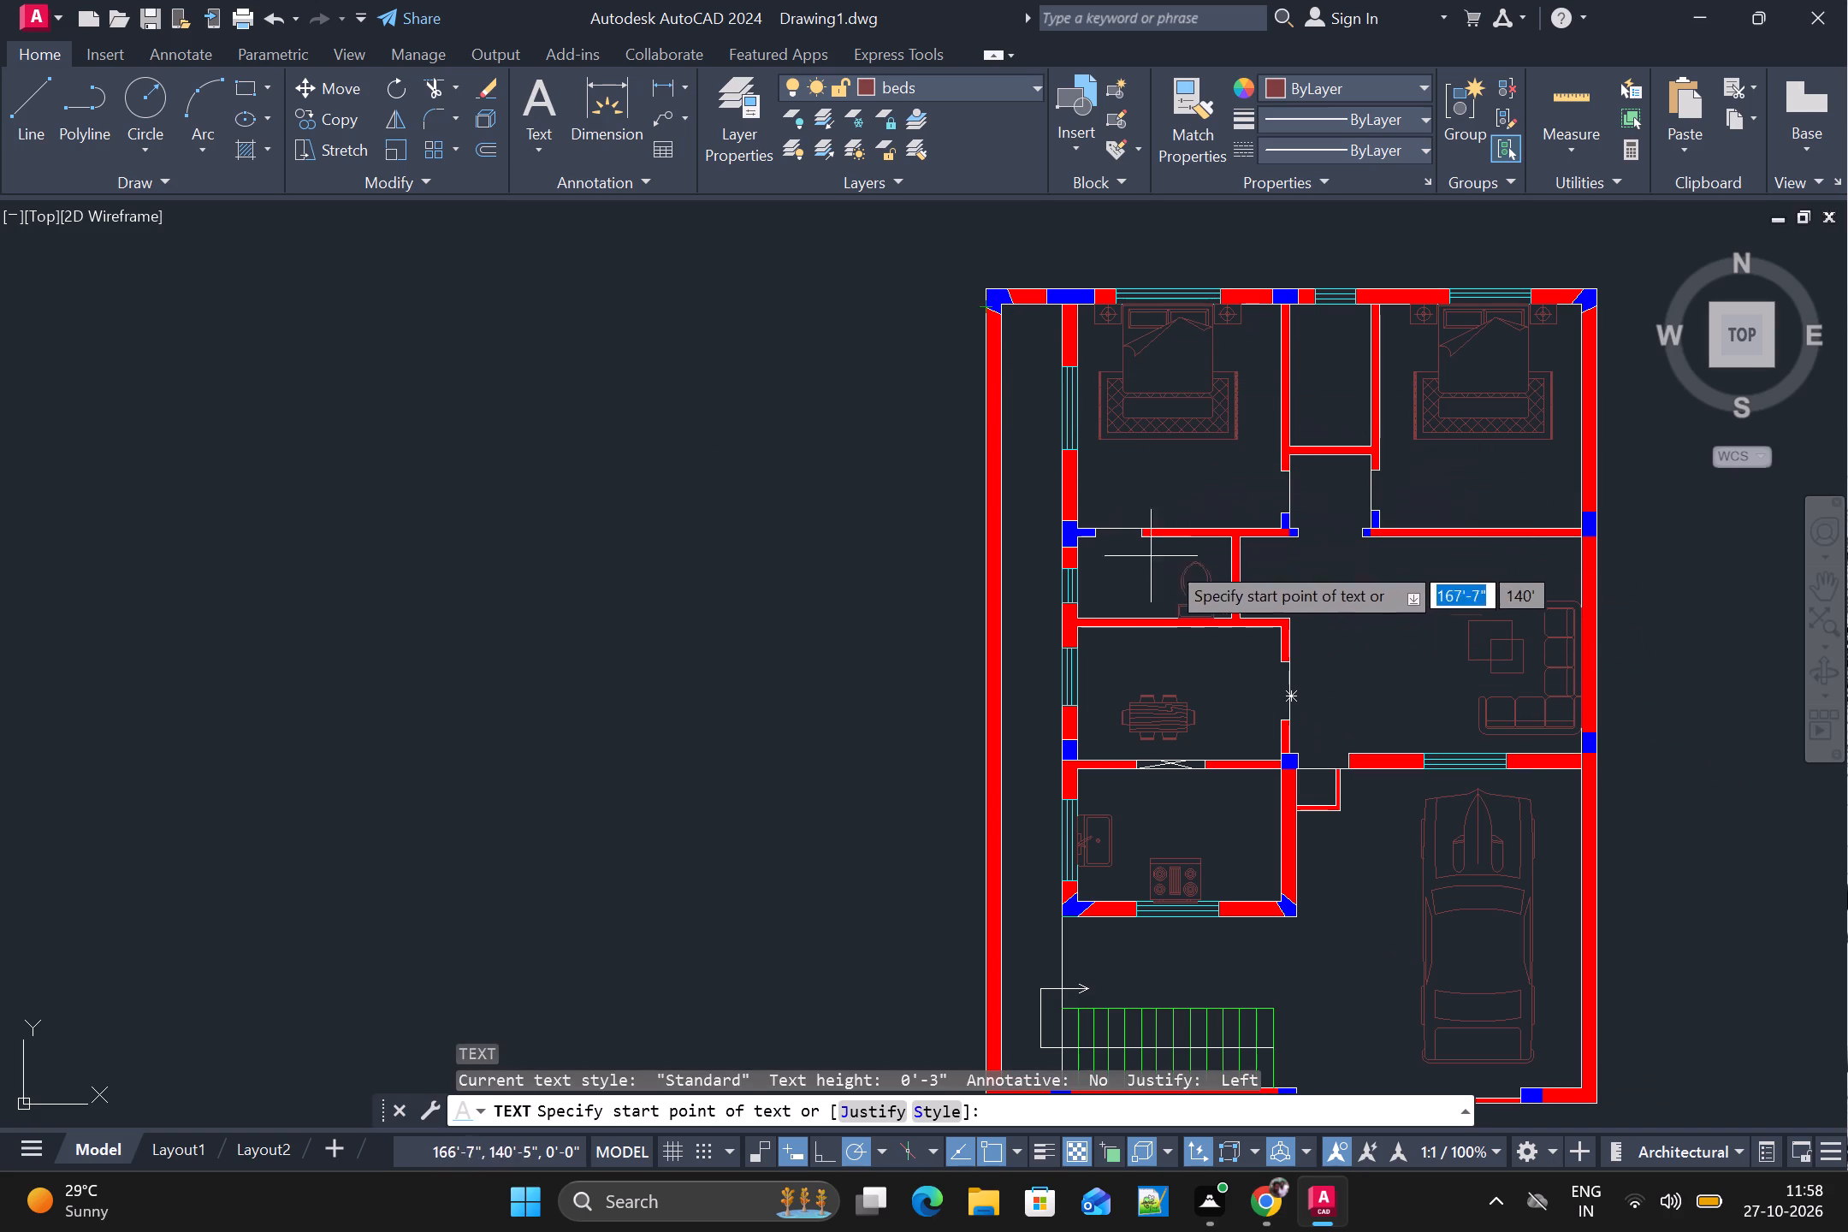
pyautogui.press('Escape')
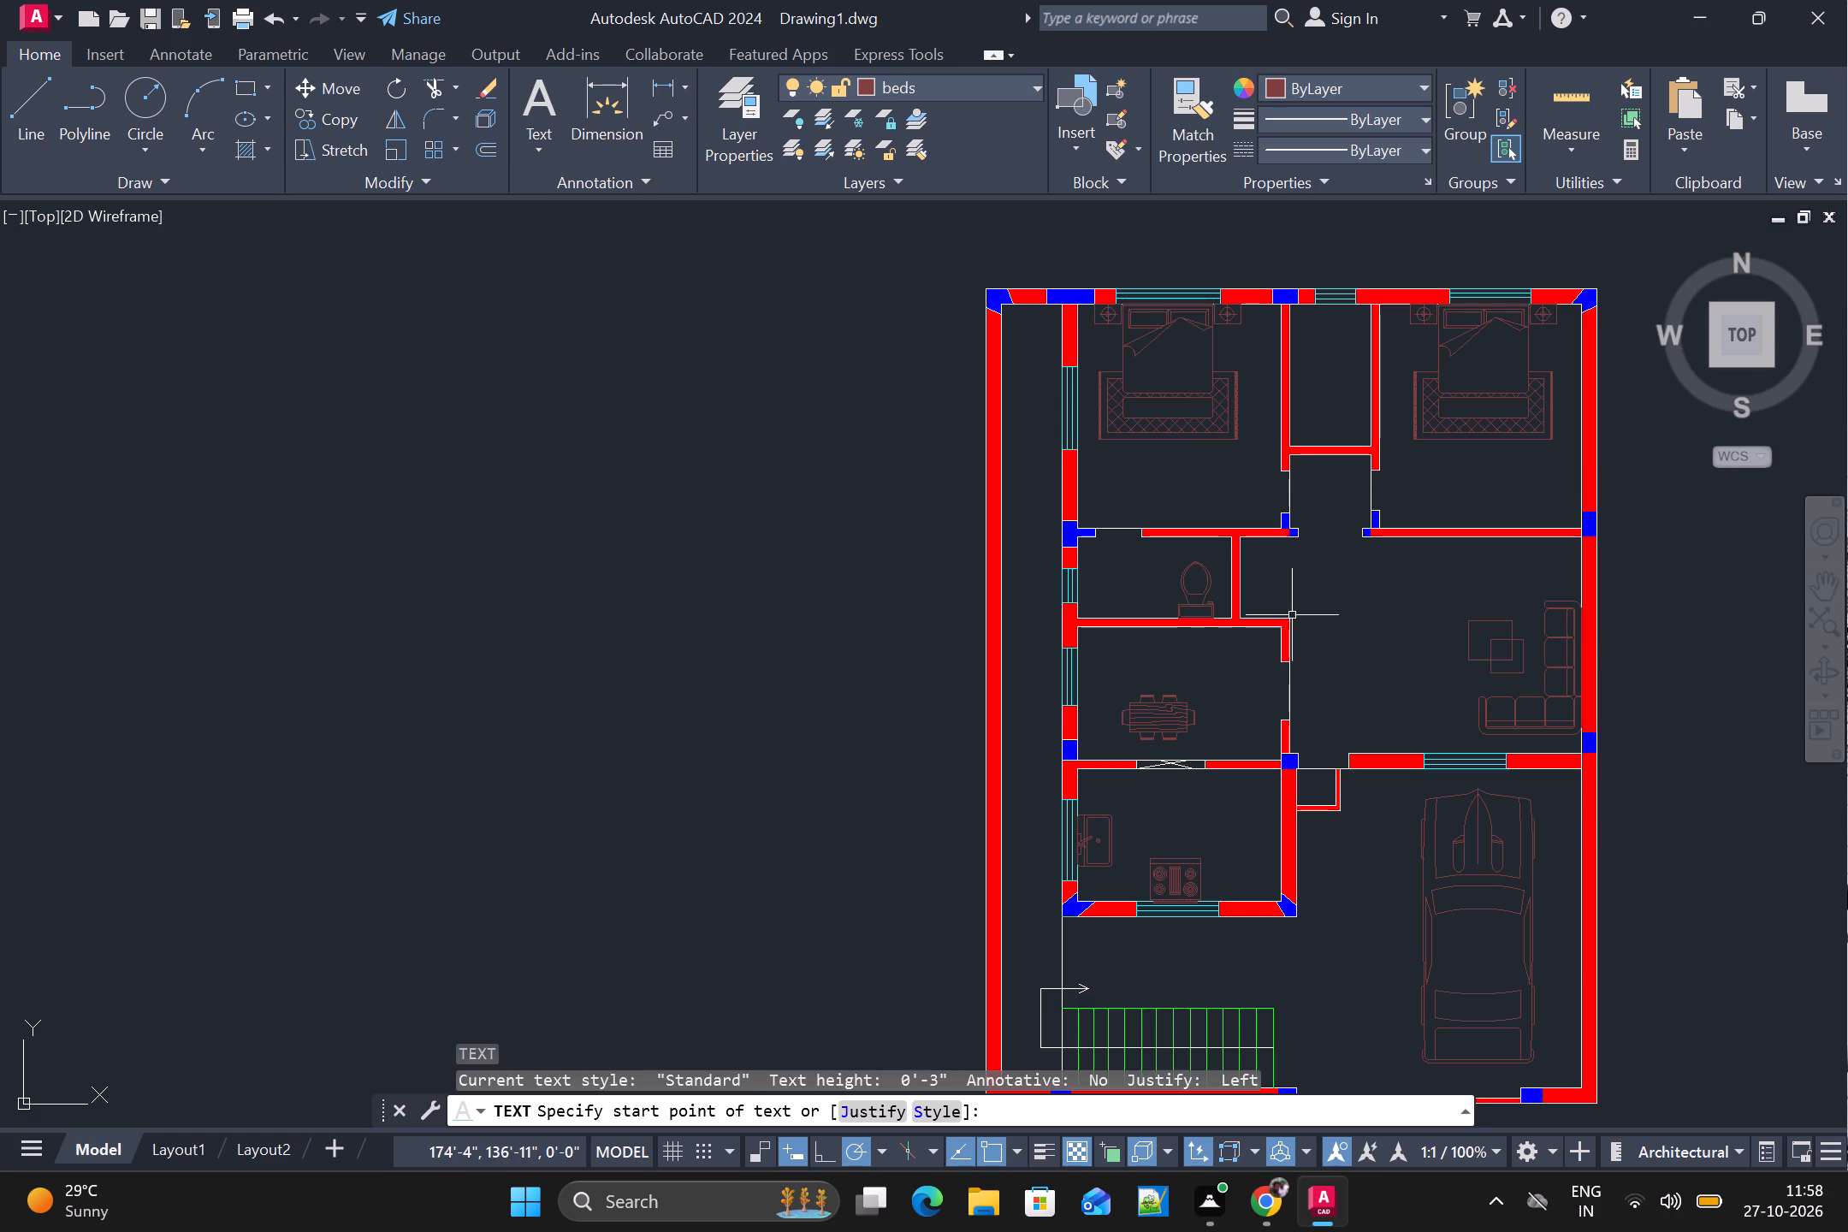
# Make layer 0 the current layer.
pyautogui.click(991, 86)
pyautogui.click(951, 119)
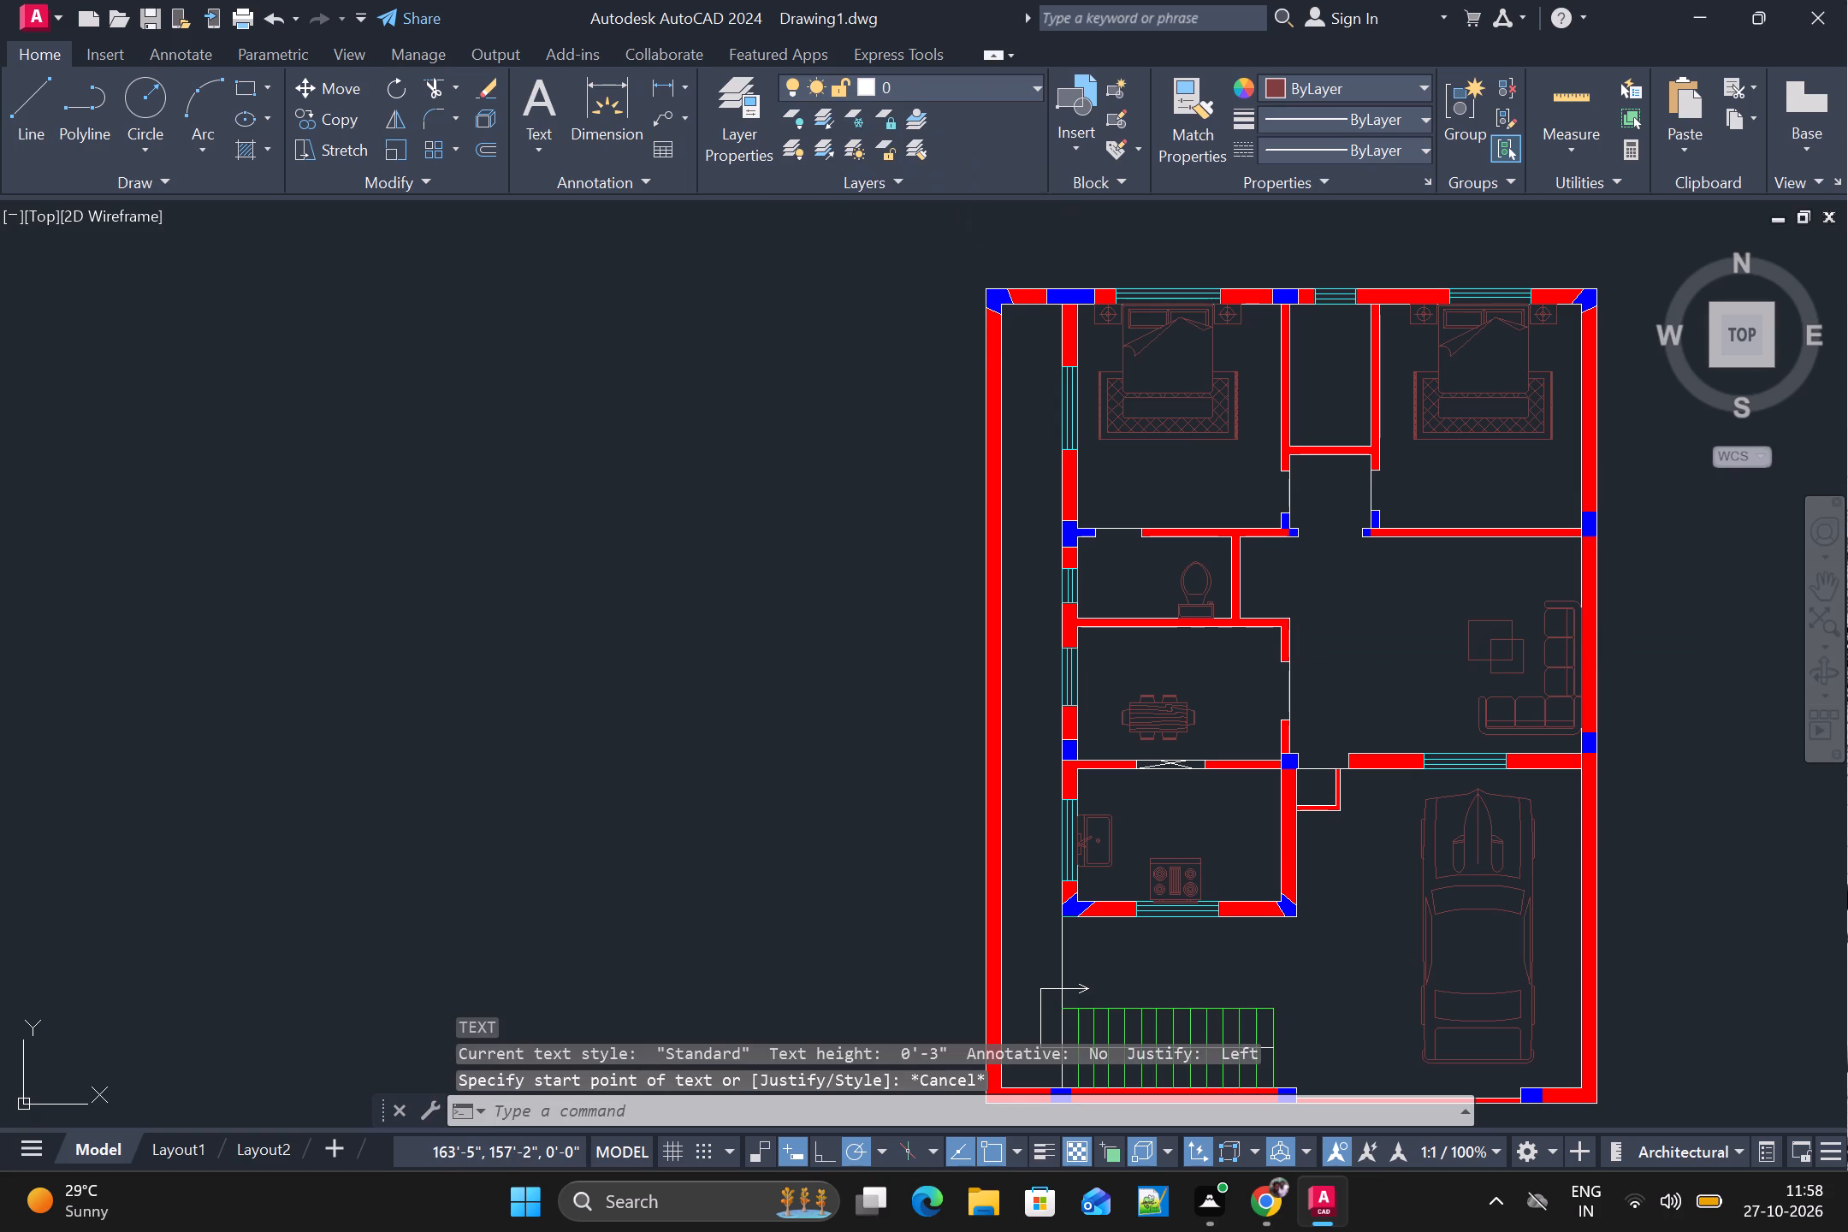
# Add single-line text "BED ROOM" with "10' X 11'" beneath it below the left bedroom's bed, about 7" high at rotation 0.
pyautogui.write('dt')
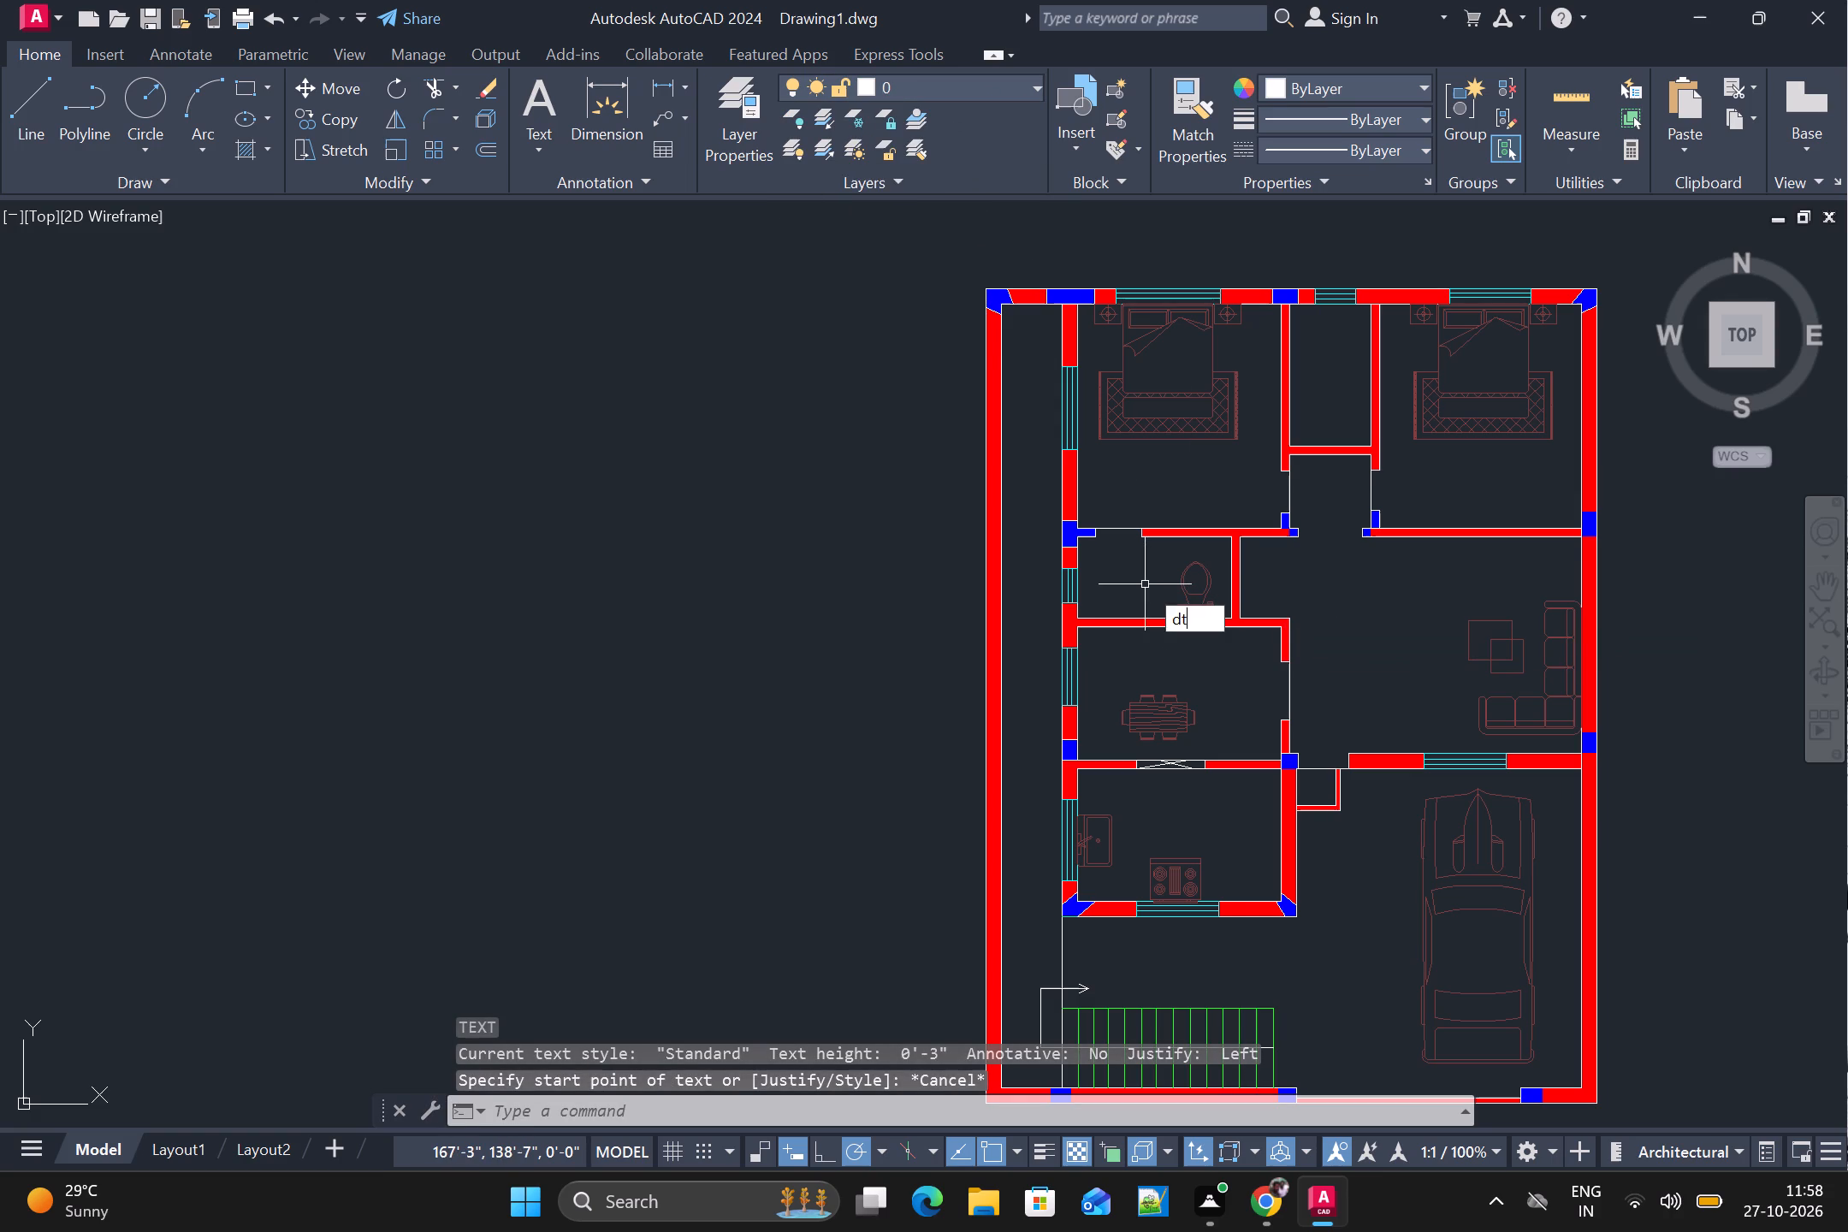
pyautogui.press('space')
pyautogui.scroll(2, 1087, 477)
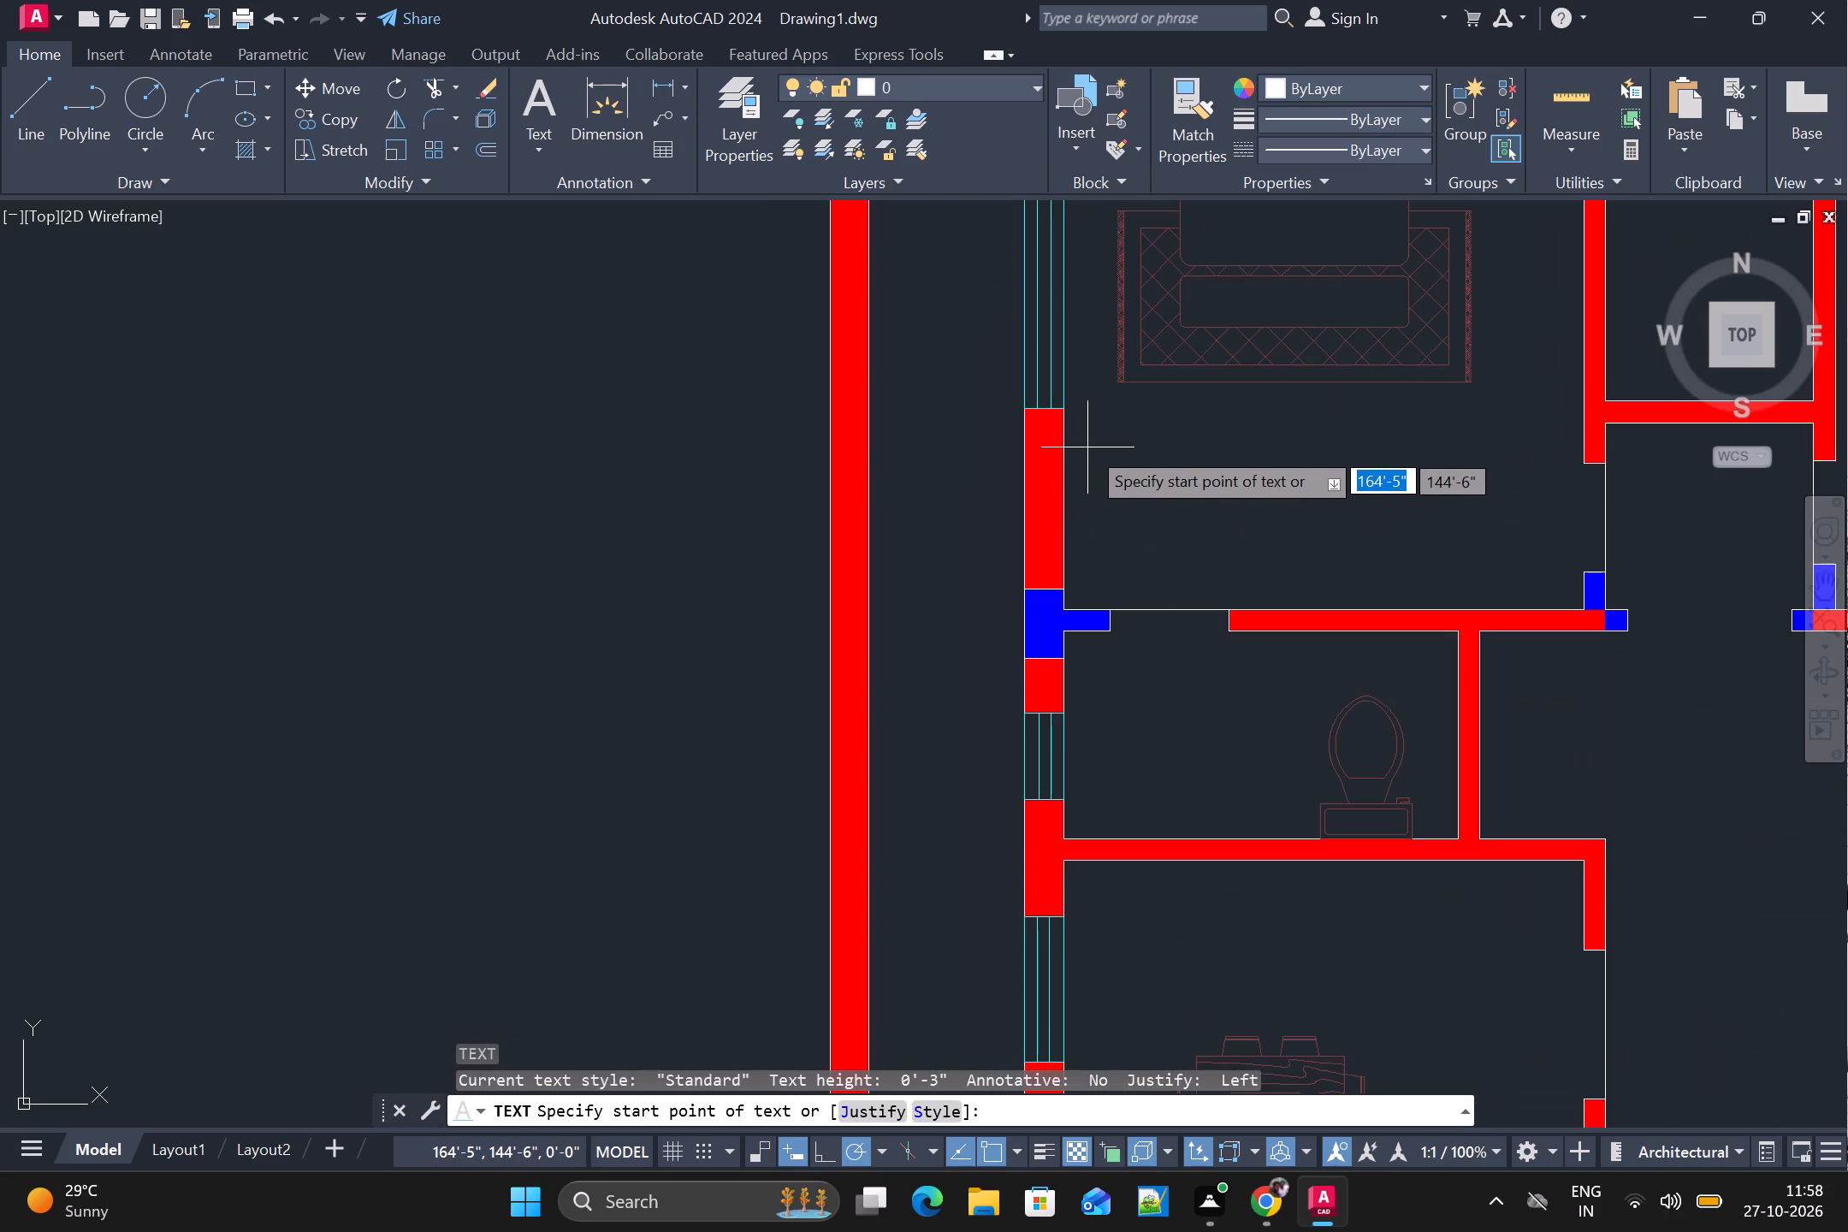
pyautogui.click(1087, 440)
pyautogui.scroll(2, 1084, 497)
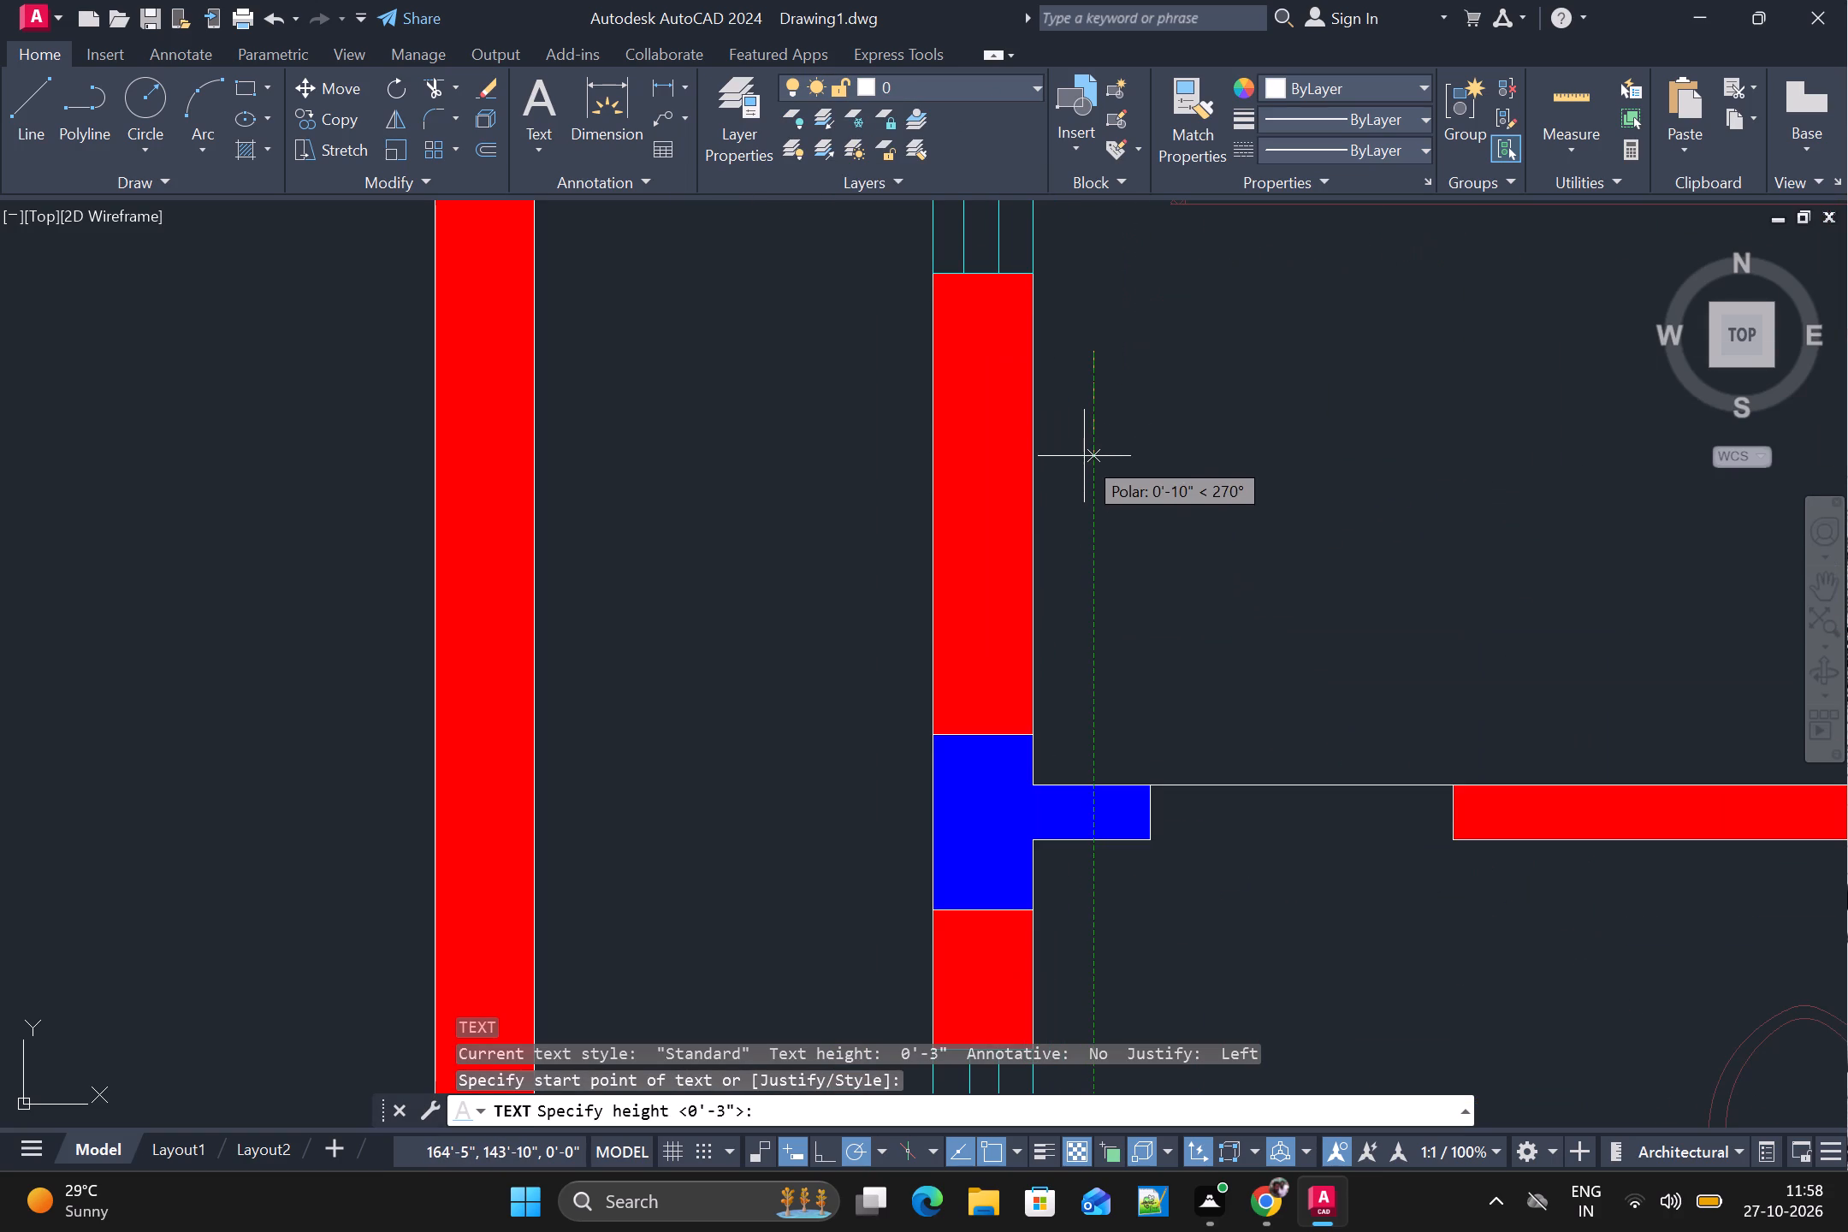
pyautogui.scroll(2, 1084, 436)
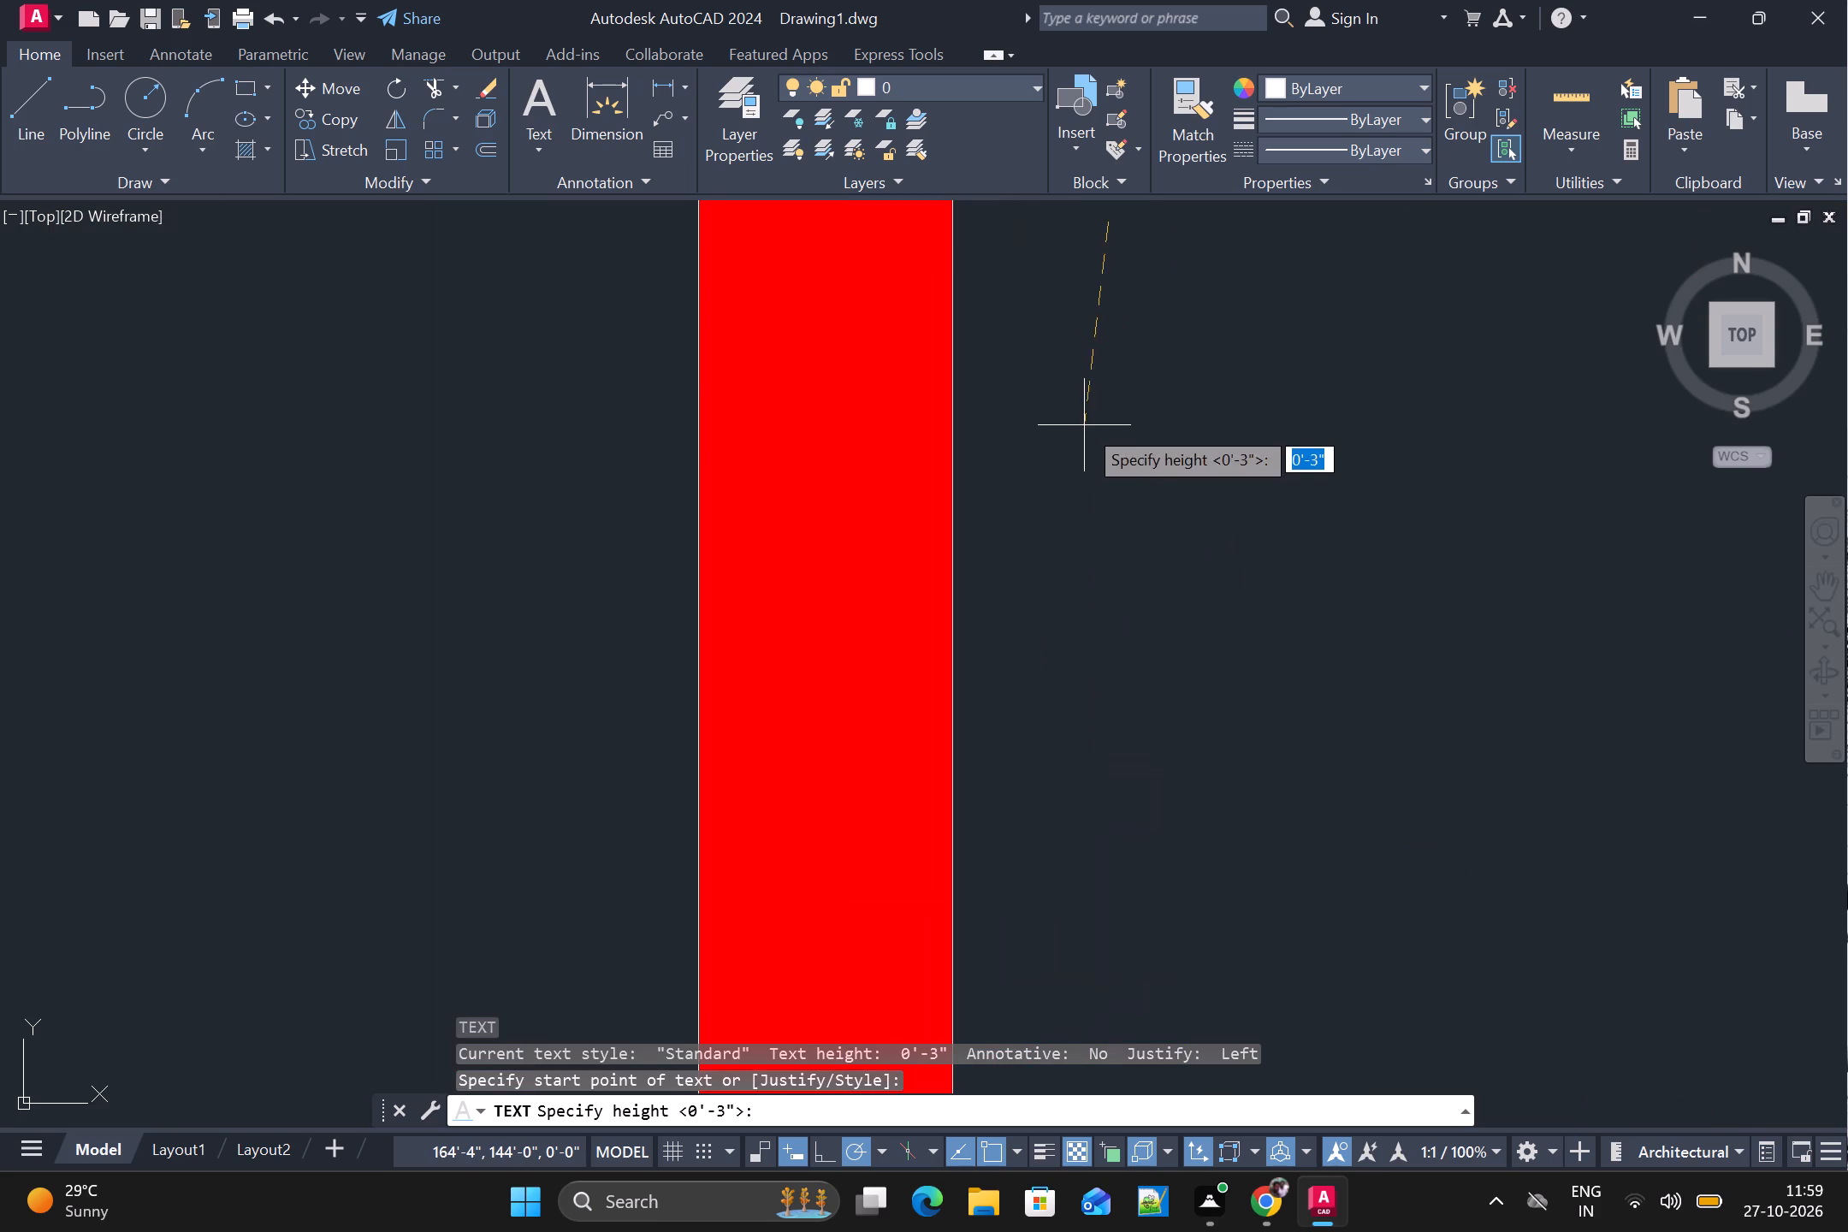
pyautogui.click(1108, 419)
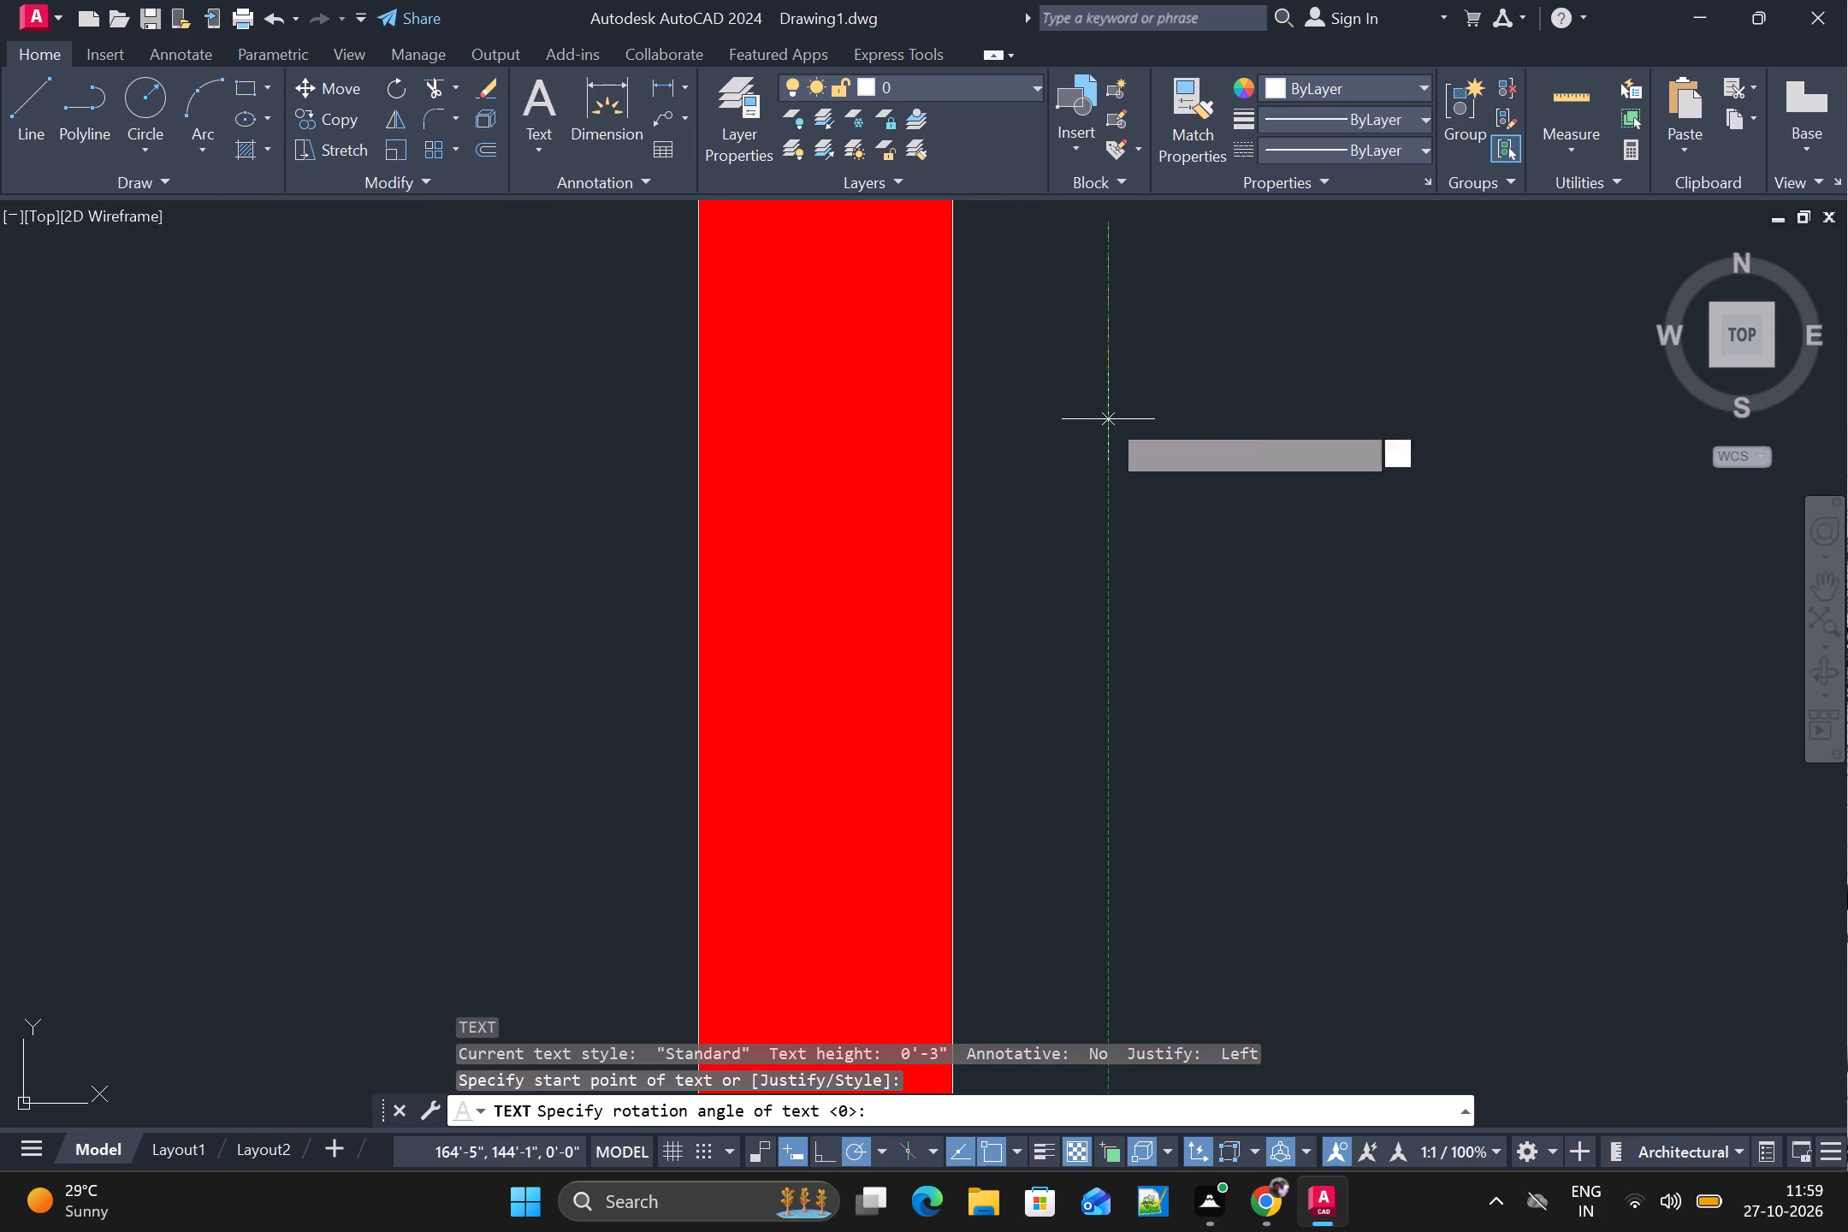
pyautogui.press('0')
pyautogui.press('Return')
pyautogui.scroll(-3, 1108, 419)
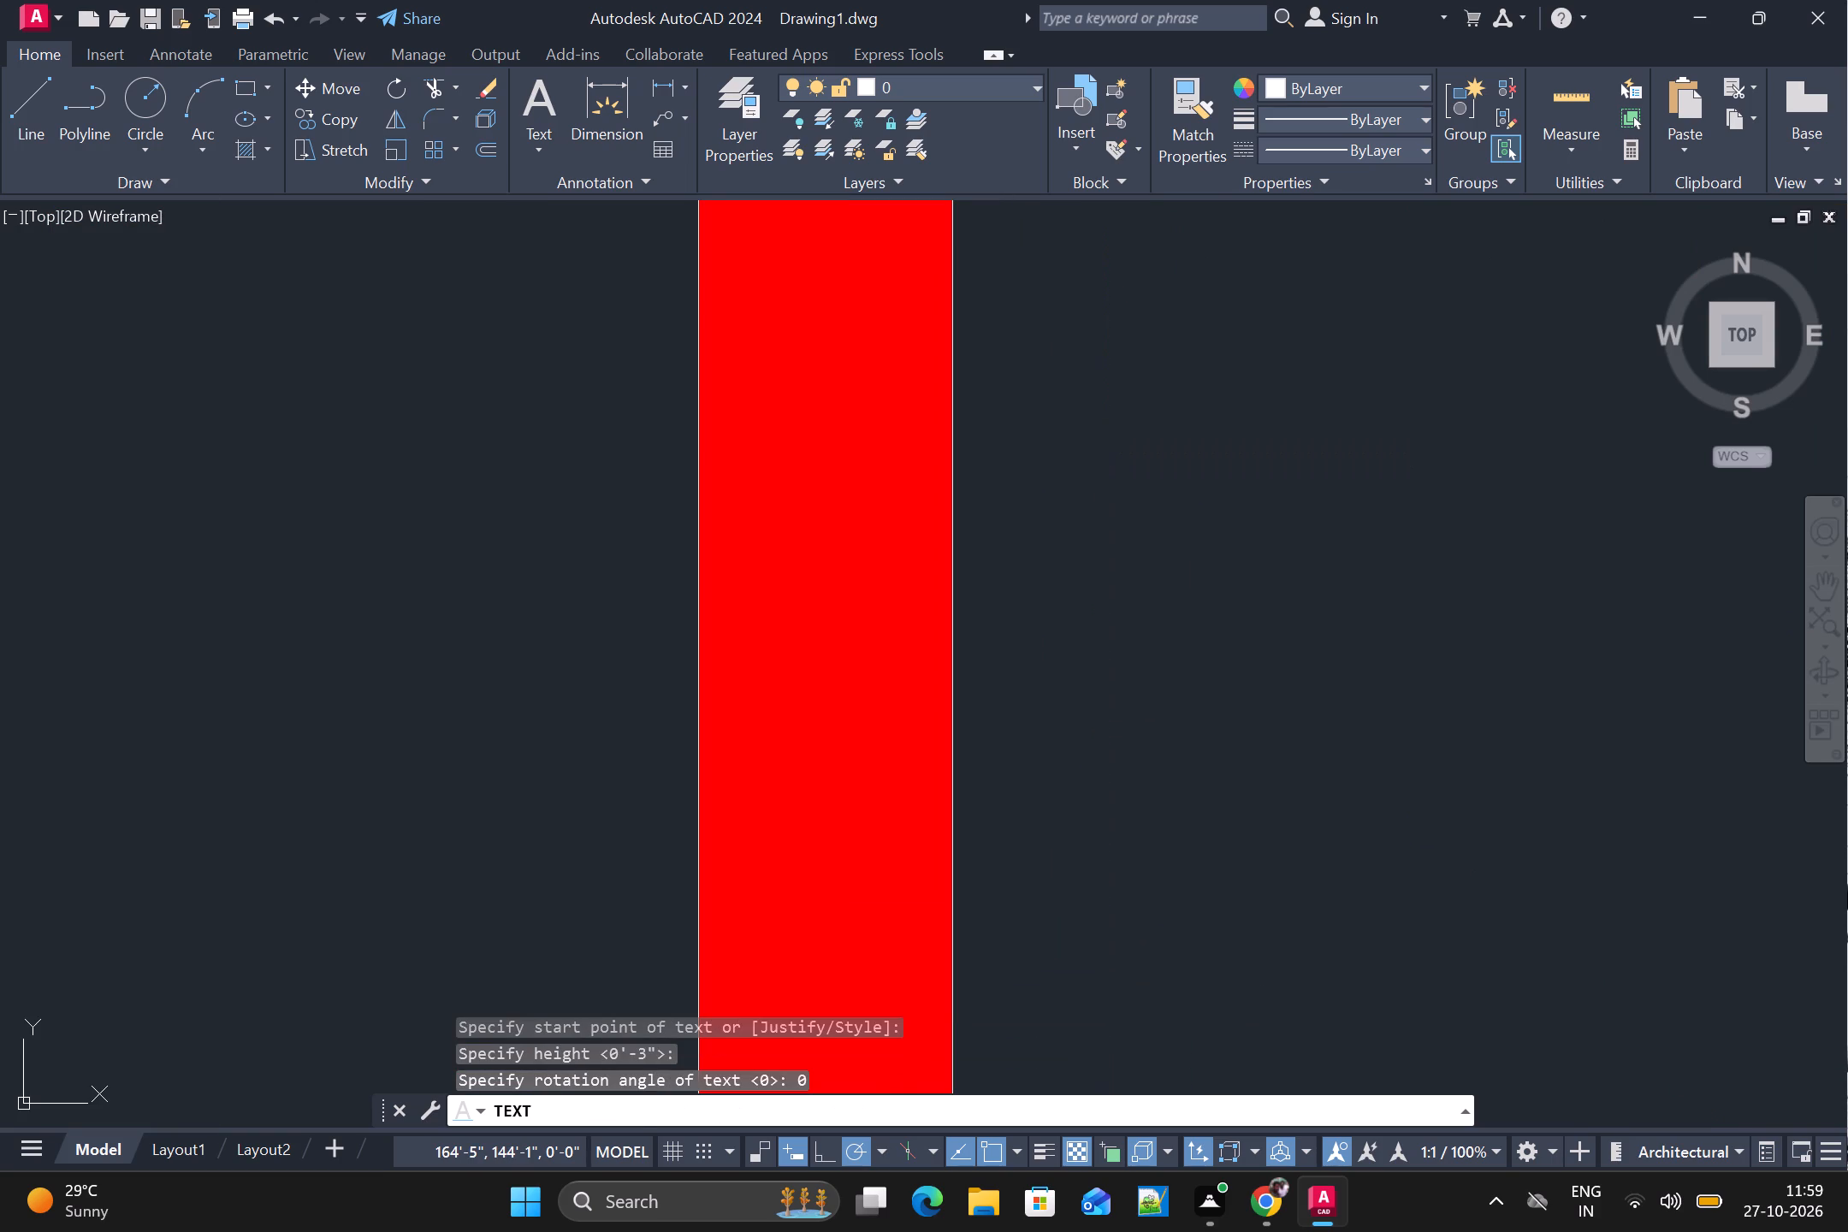
pyautogui.scroll(-2, 1157, 528)
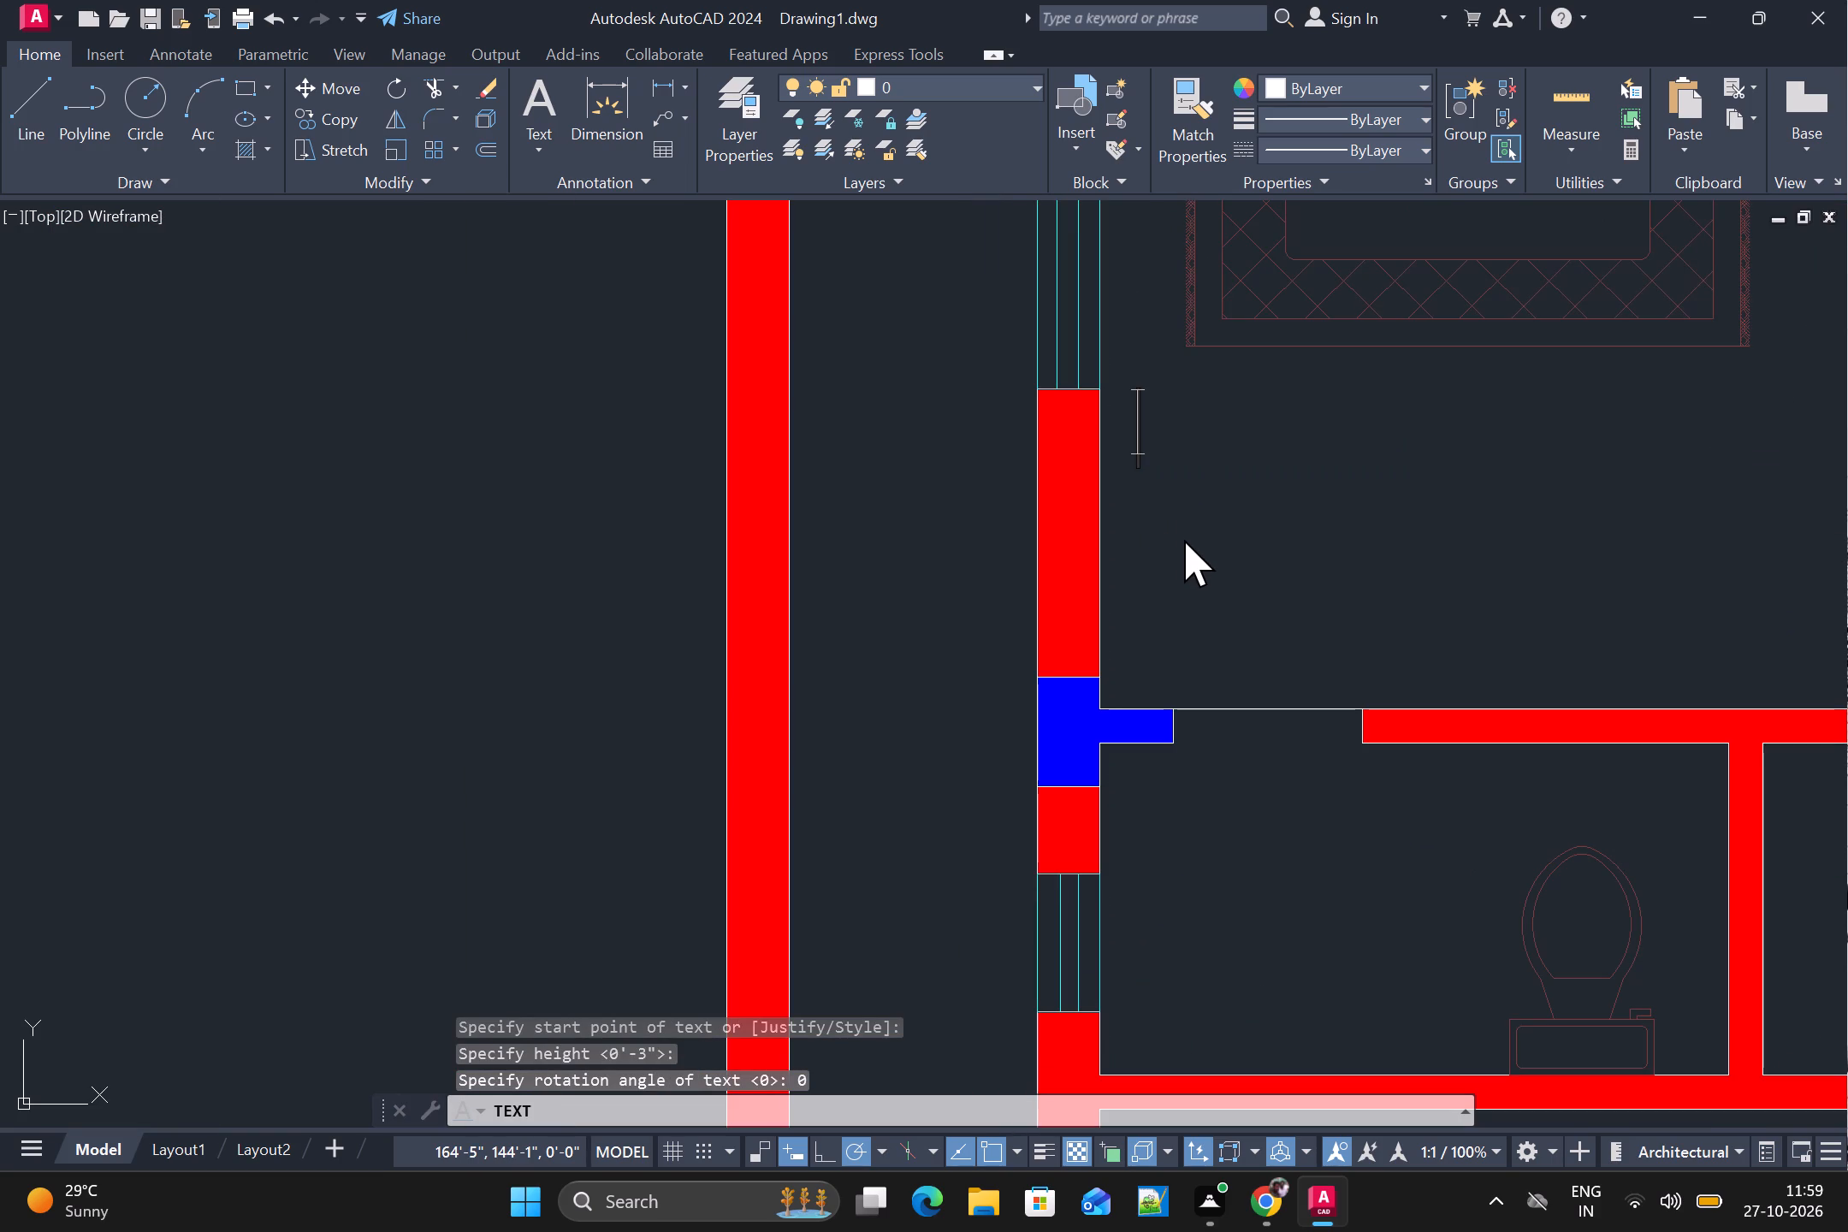
pyautogui.write('bed')
pyautogui.press('BackSpace')
pyautogui.press('BackSpace')
pyautogui.press('BackSpace')
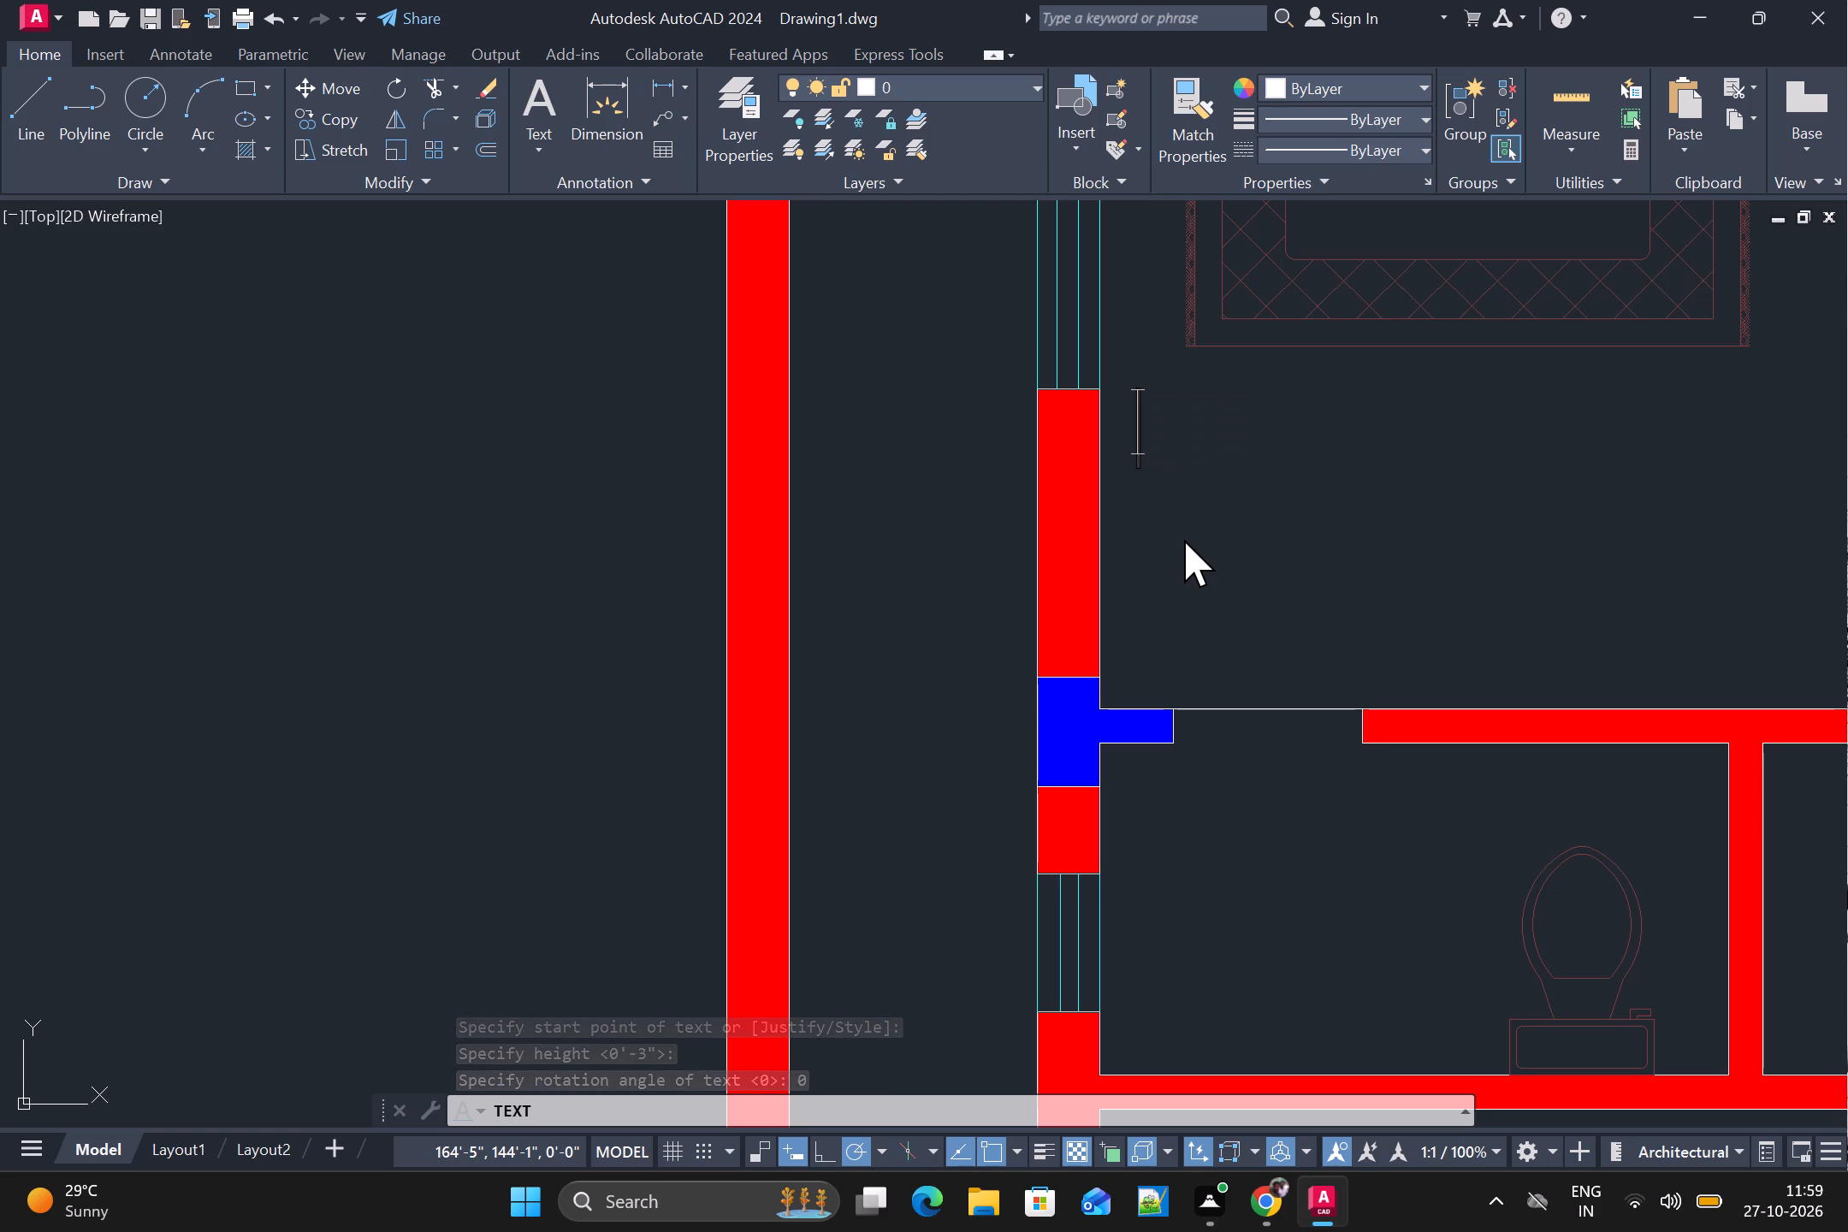
pyautogui.write('BED')
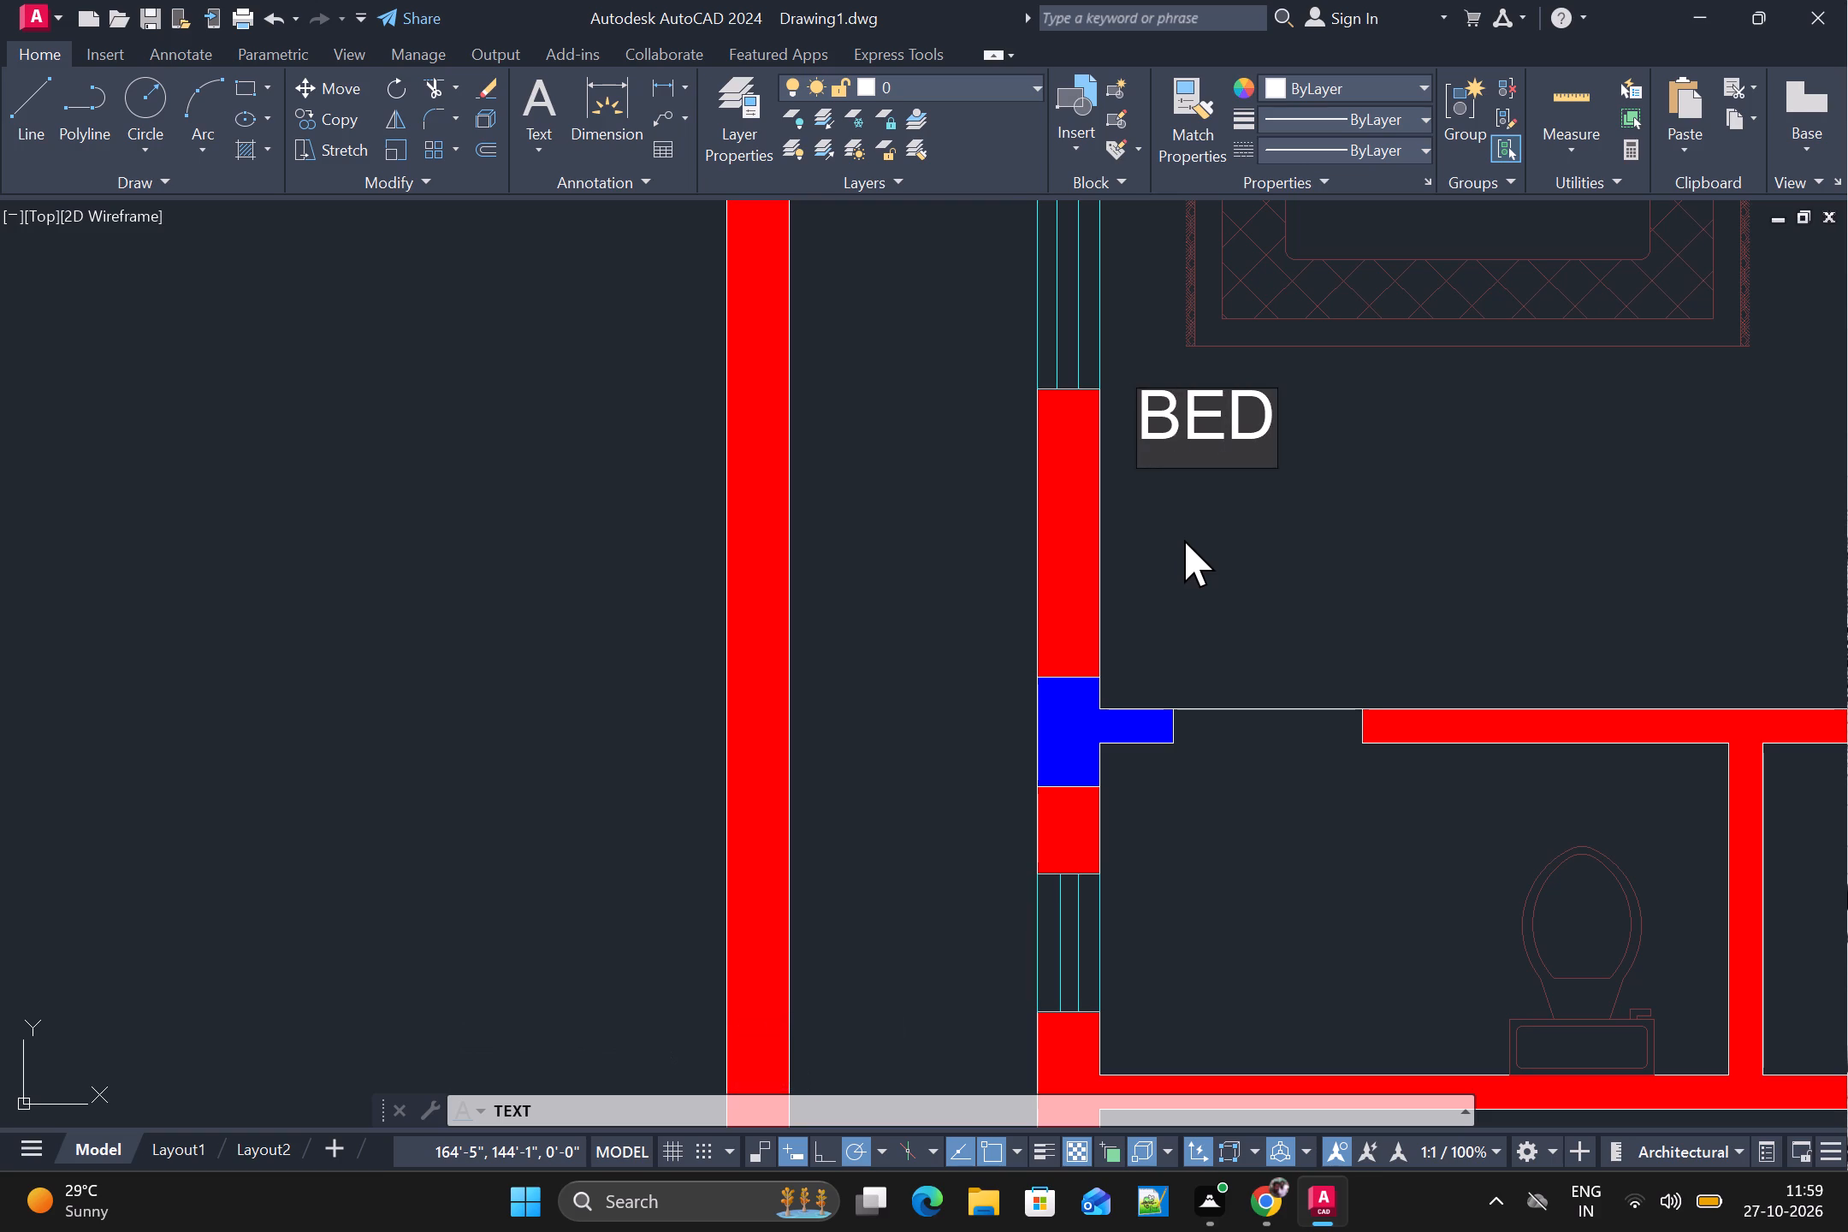
pyautogui.press('space')
pyautogui.write('ROOM')
pyautogui.press('Return')
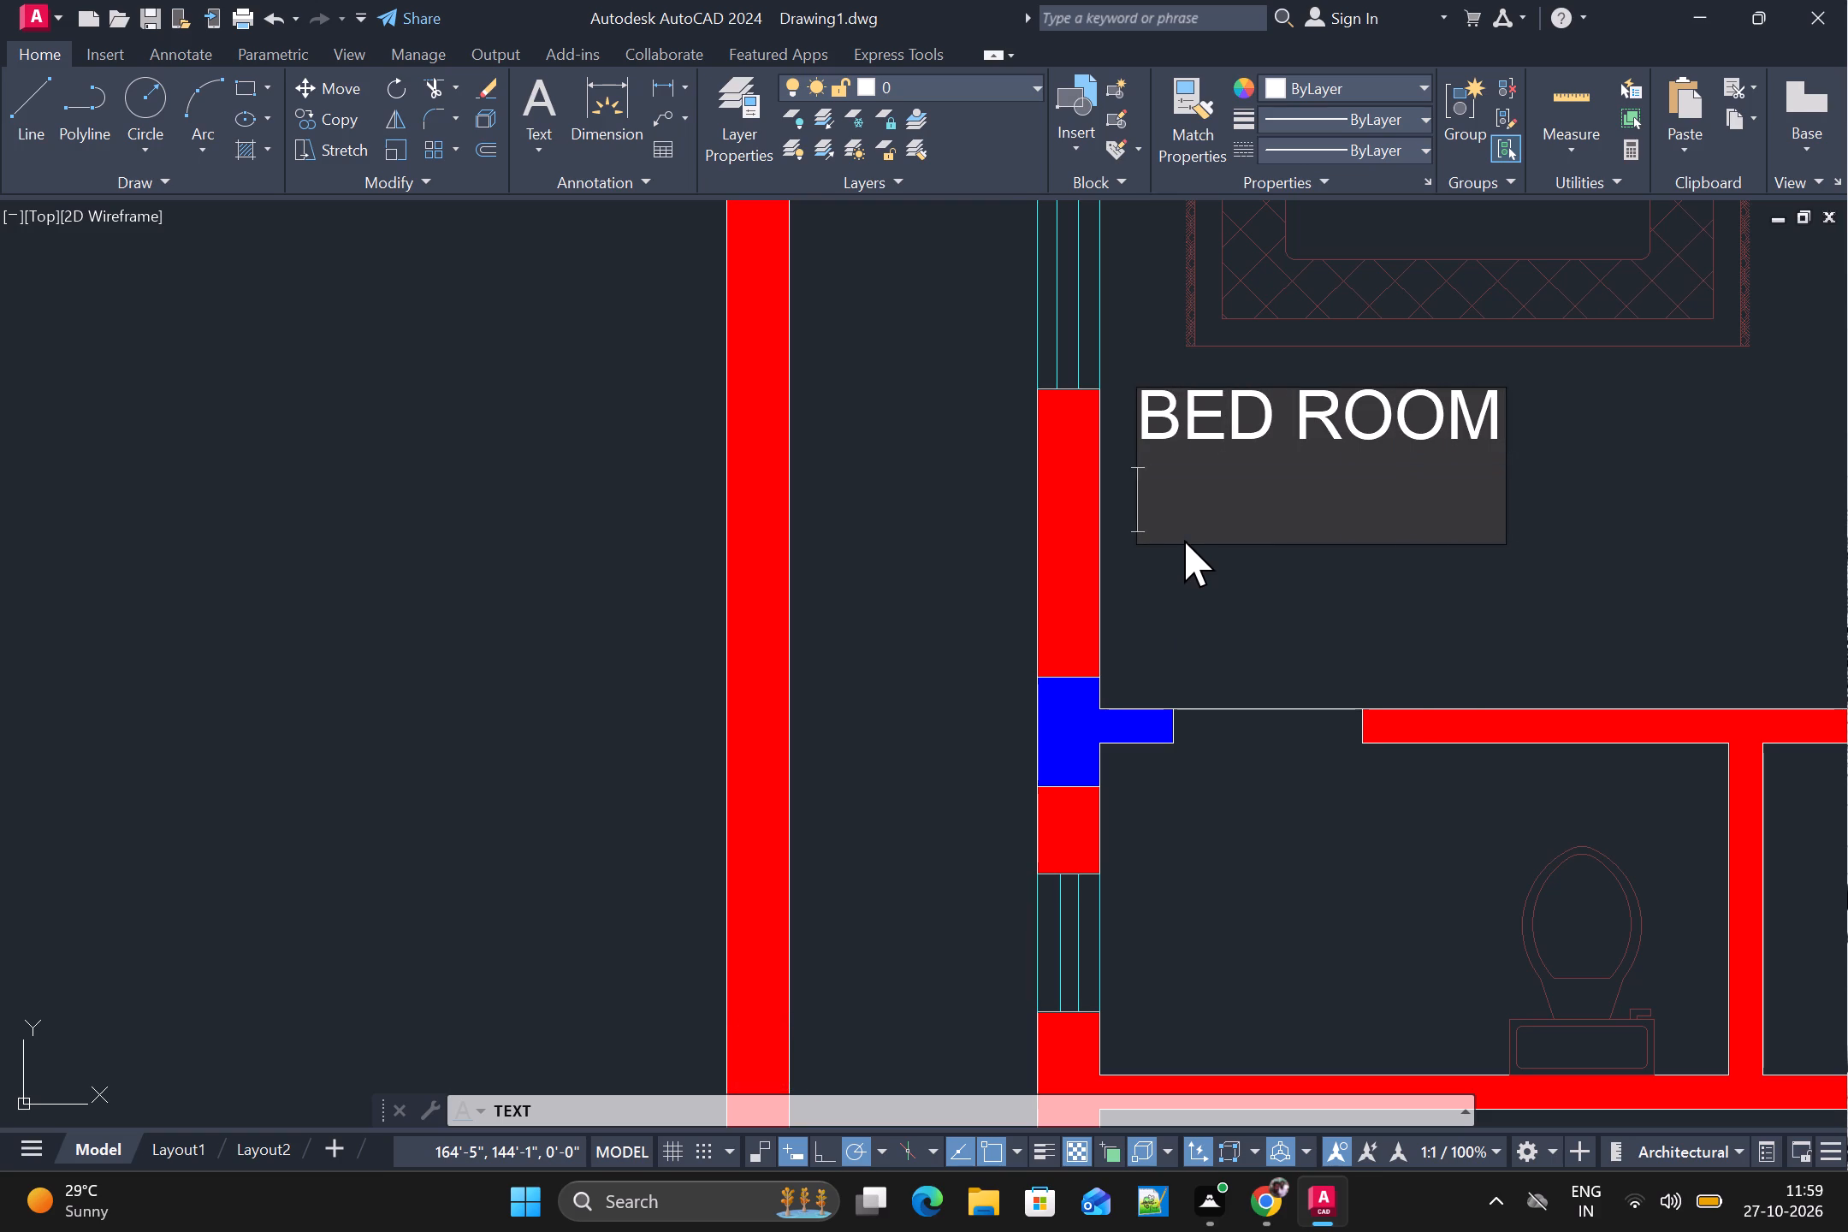
pyautogui.press('space')
pyautogui.write('10')
pyautogui.write("' X 11'")
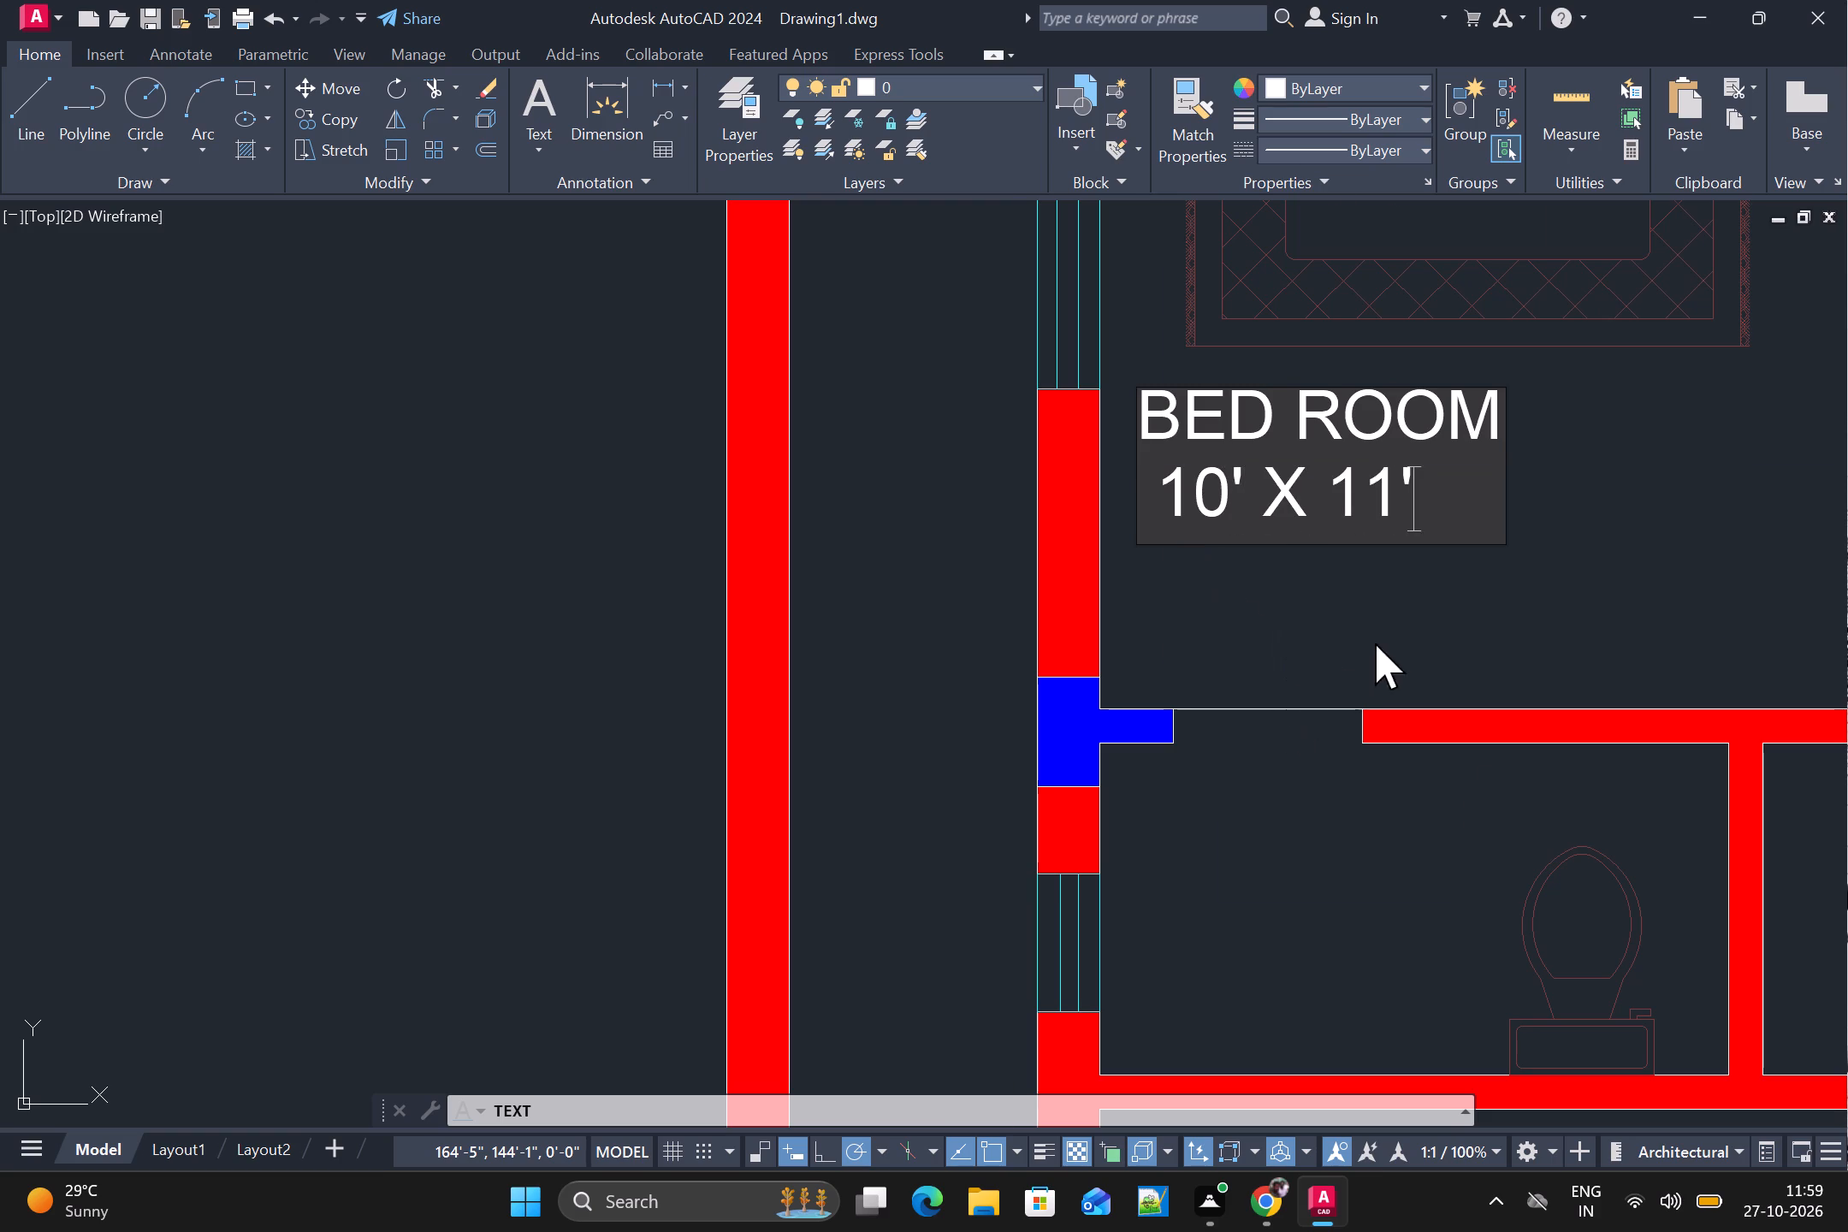
# Label the narrow room between the two bedrooms "TOILET" with "4' X 7'" on a second line.
pyautogui.scroll(-2, 1384, 631)
pyautogui.moveTo(1408, 664); pyautogui.dragTo(1066, 685, button='middle')
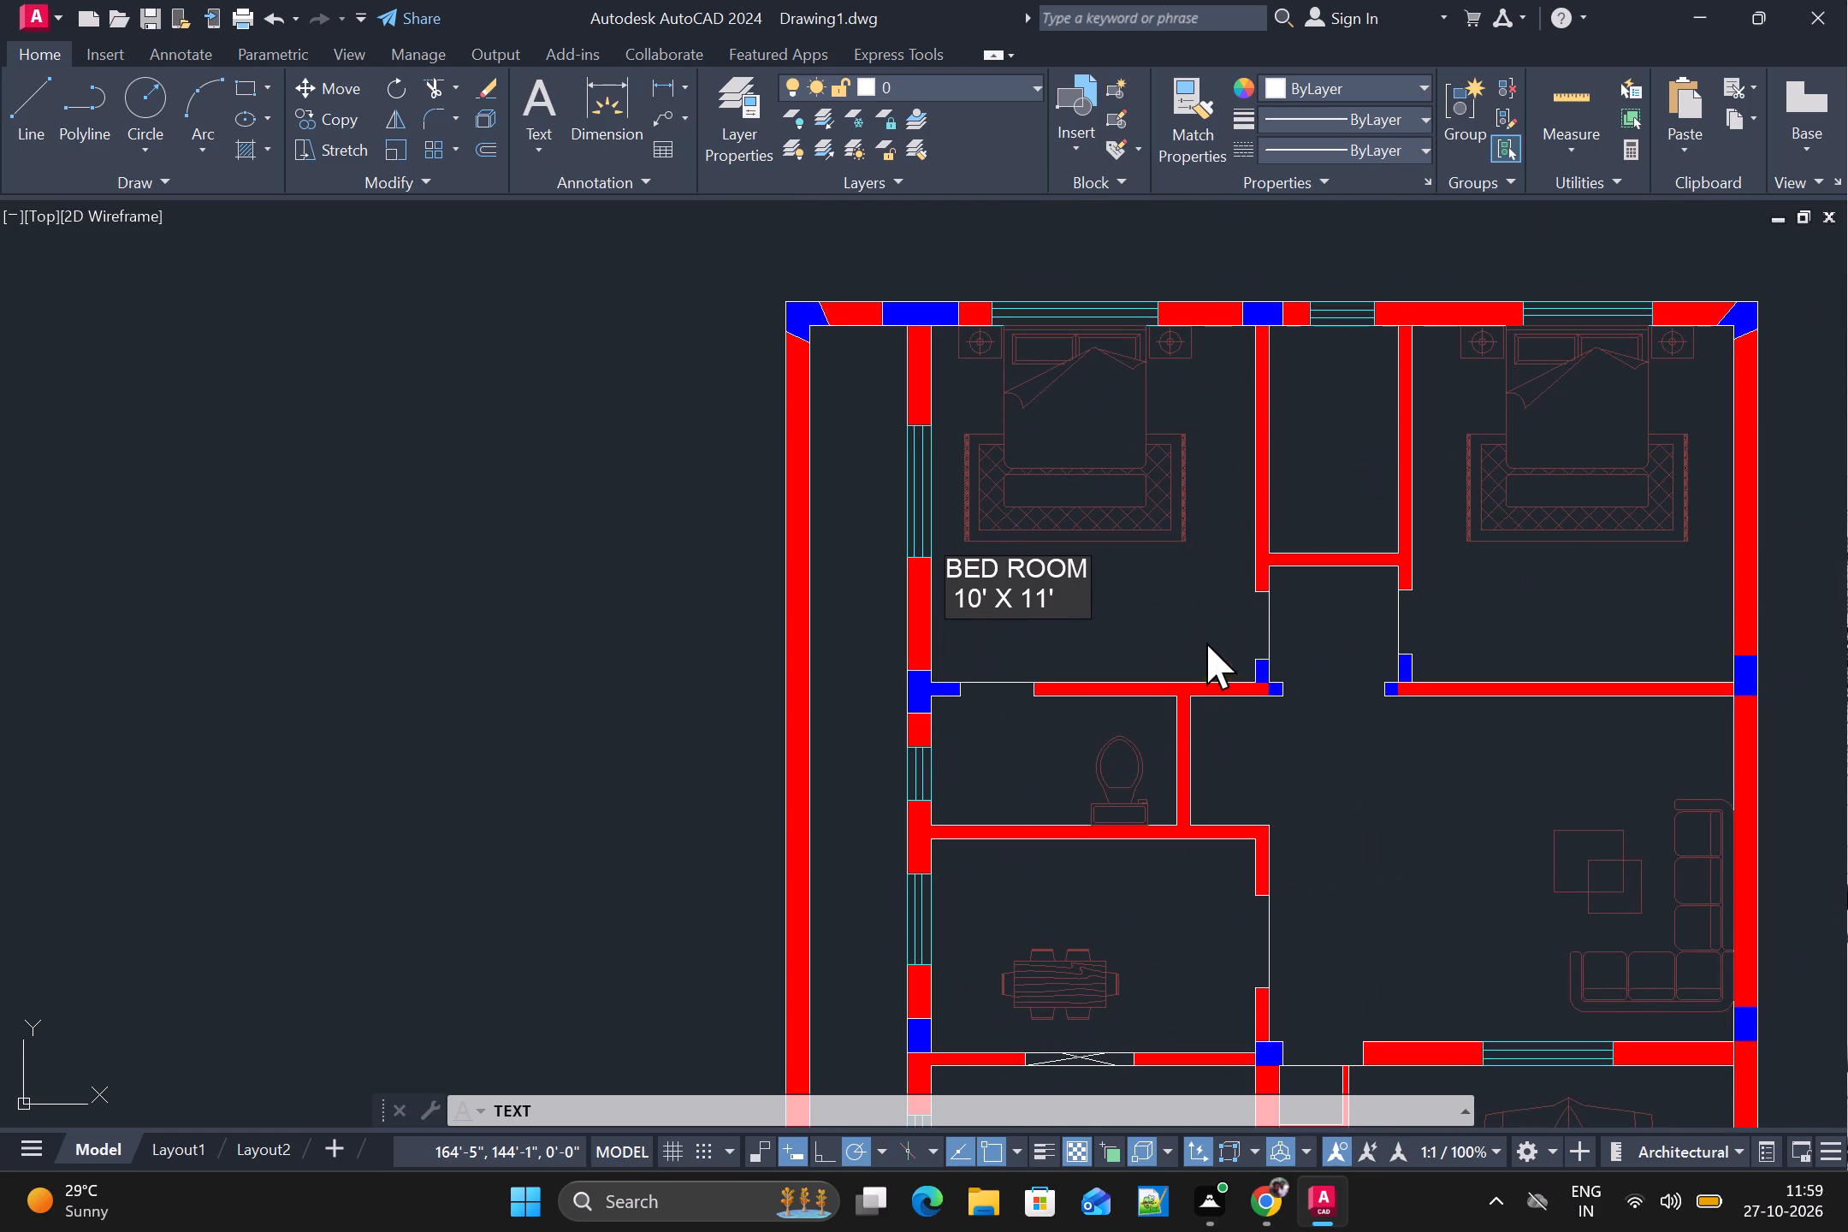
pyautogui.scroll(1, 1288, 440)
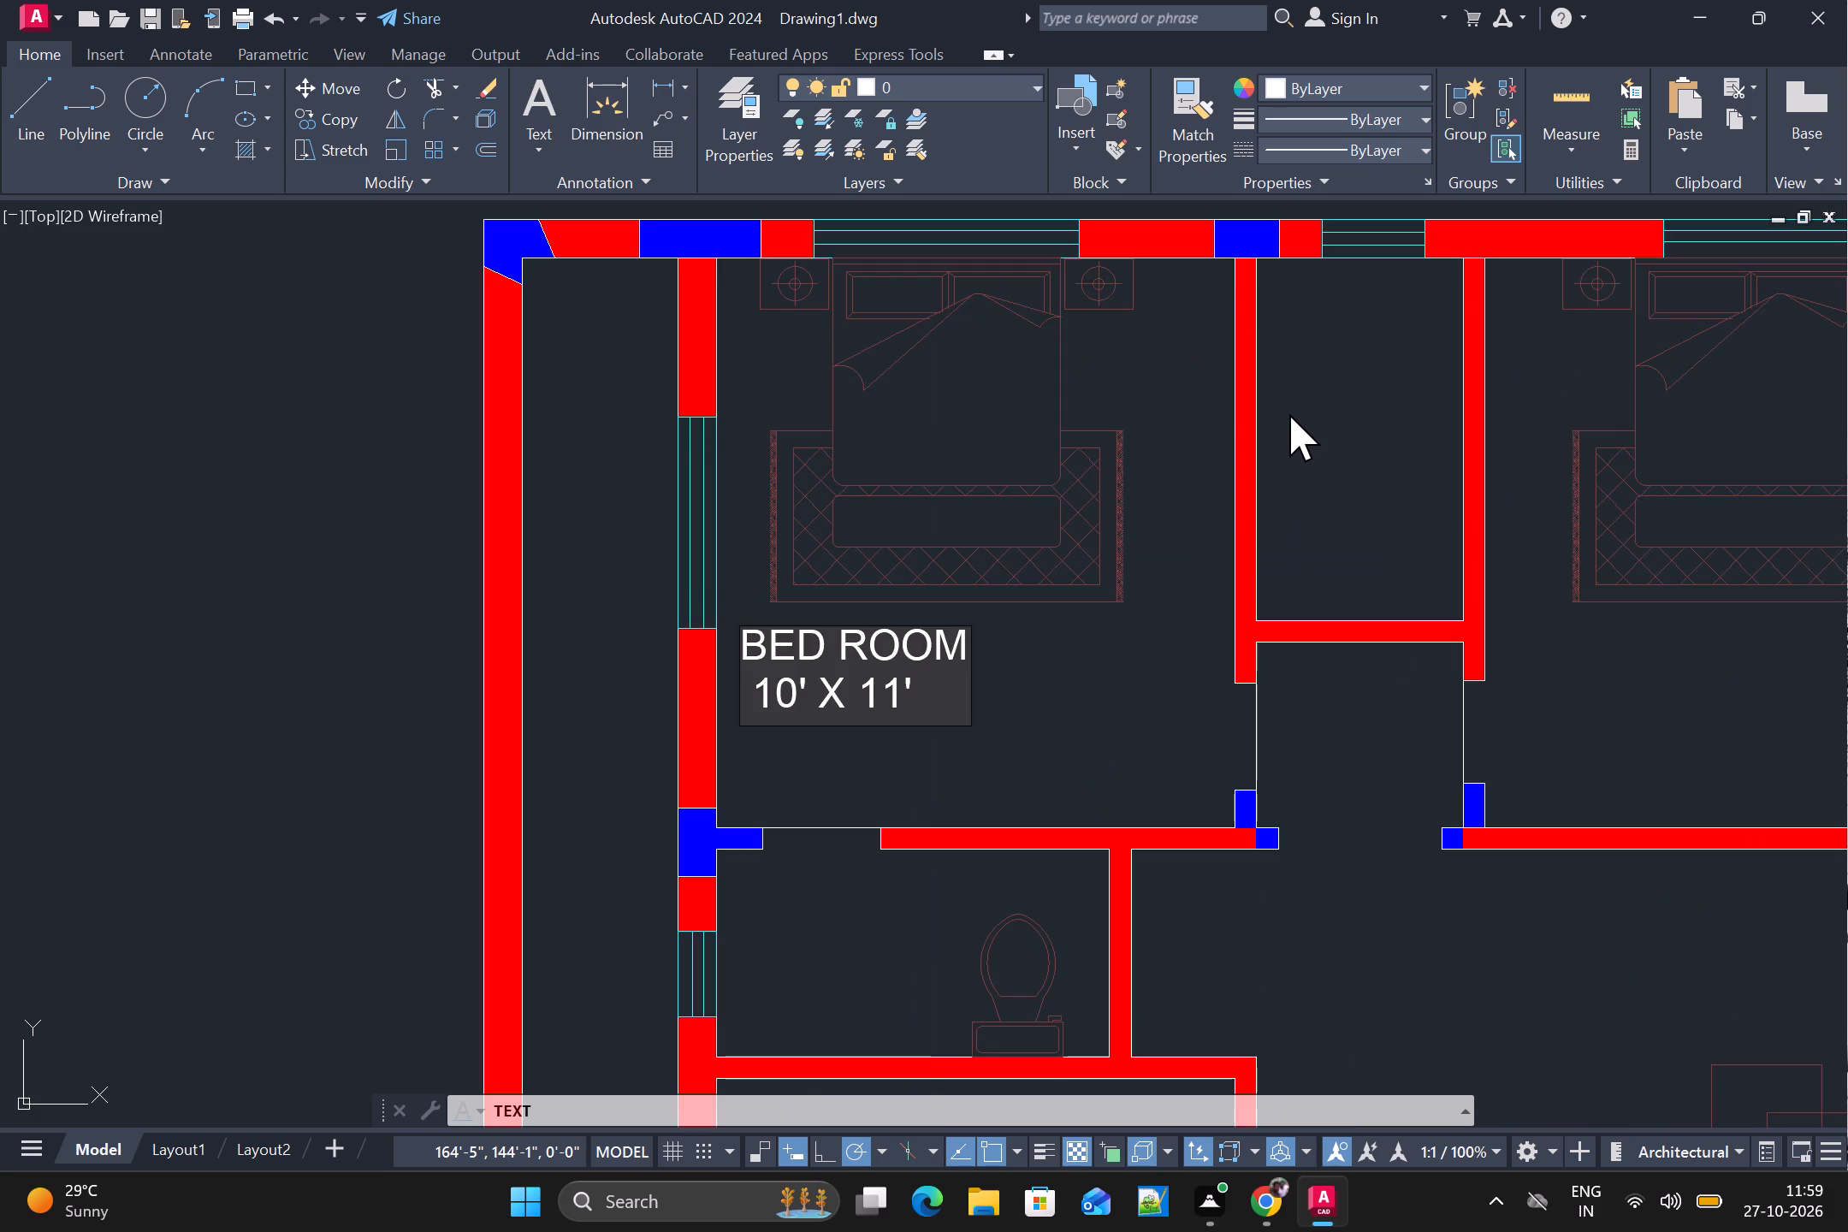
pyautogui.click(1280, 419)
pyautogui.write('TOILET')
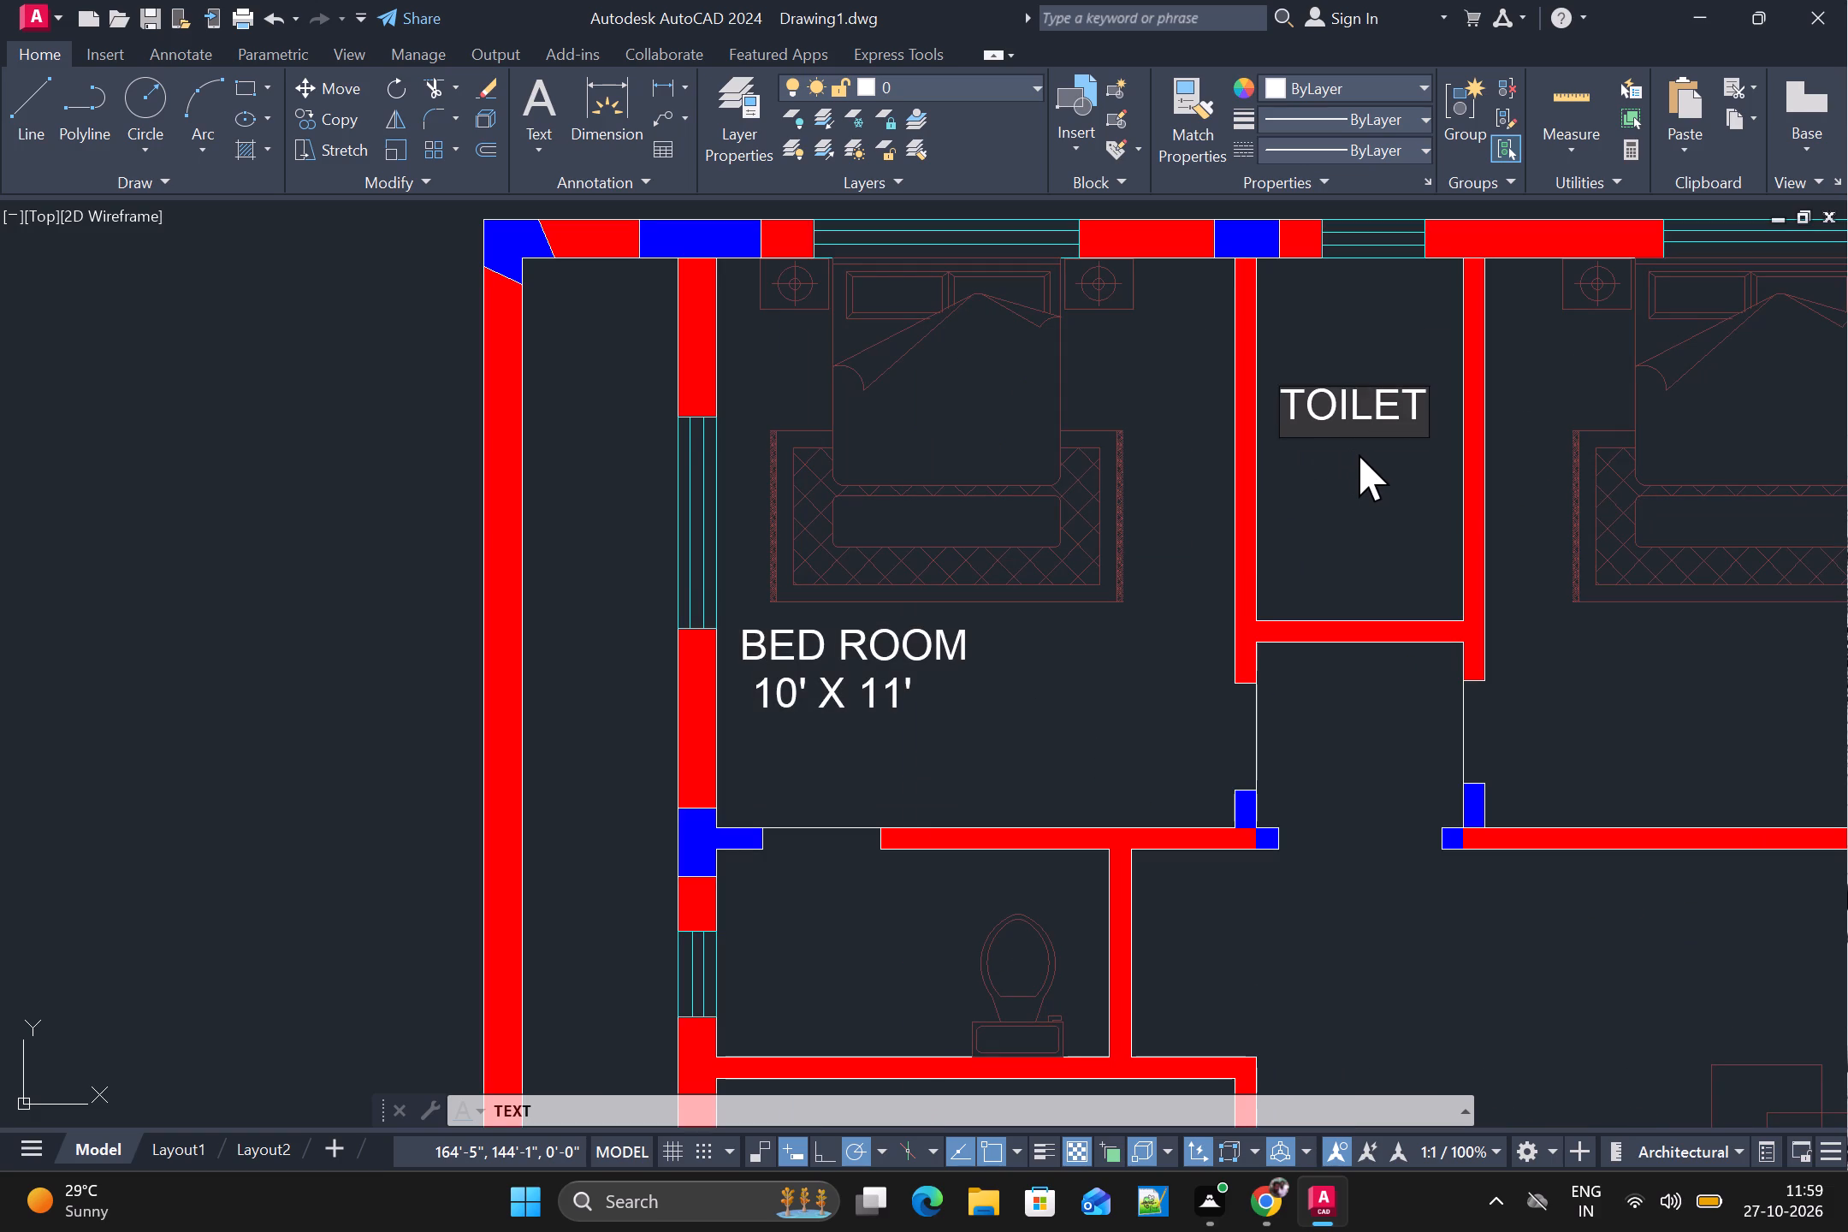
pyautogui.press('Return')
pyautogui.write("4'")
pyautogui.press('space')
pyautogui.press('x')
pyautogui.press('space')
pyautogui.write("7'")
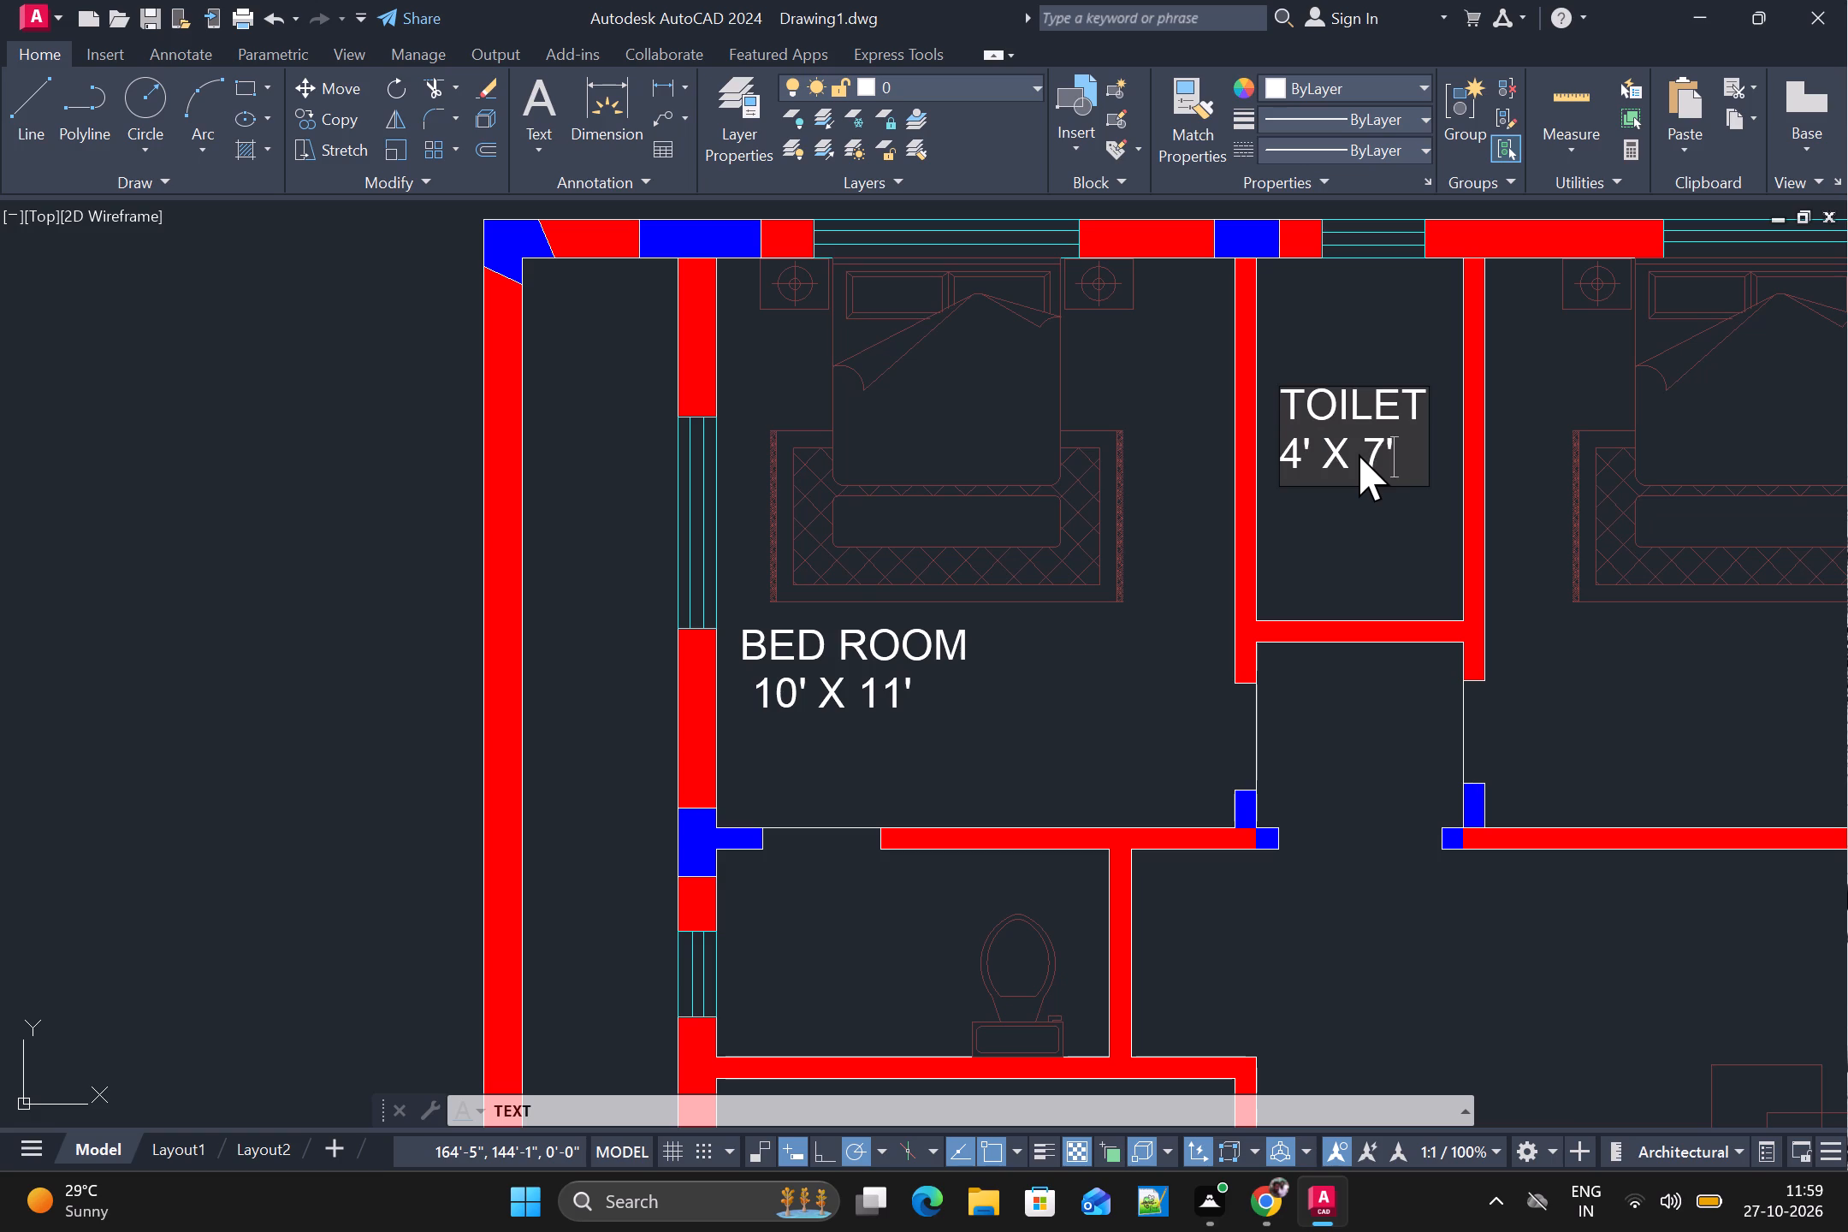
# Label the right bedroom below its bed with "BED ROOM" and "10'3" X 11'" on a second line.
pyautogui.click(1567, 685)
pyautogui.write('BED ROOM')
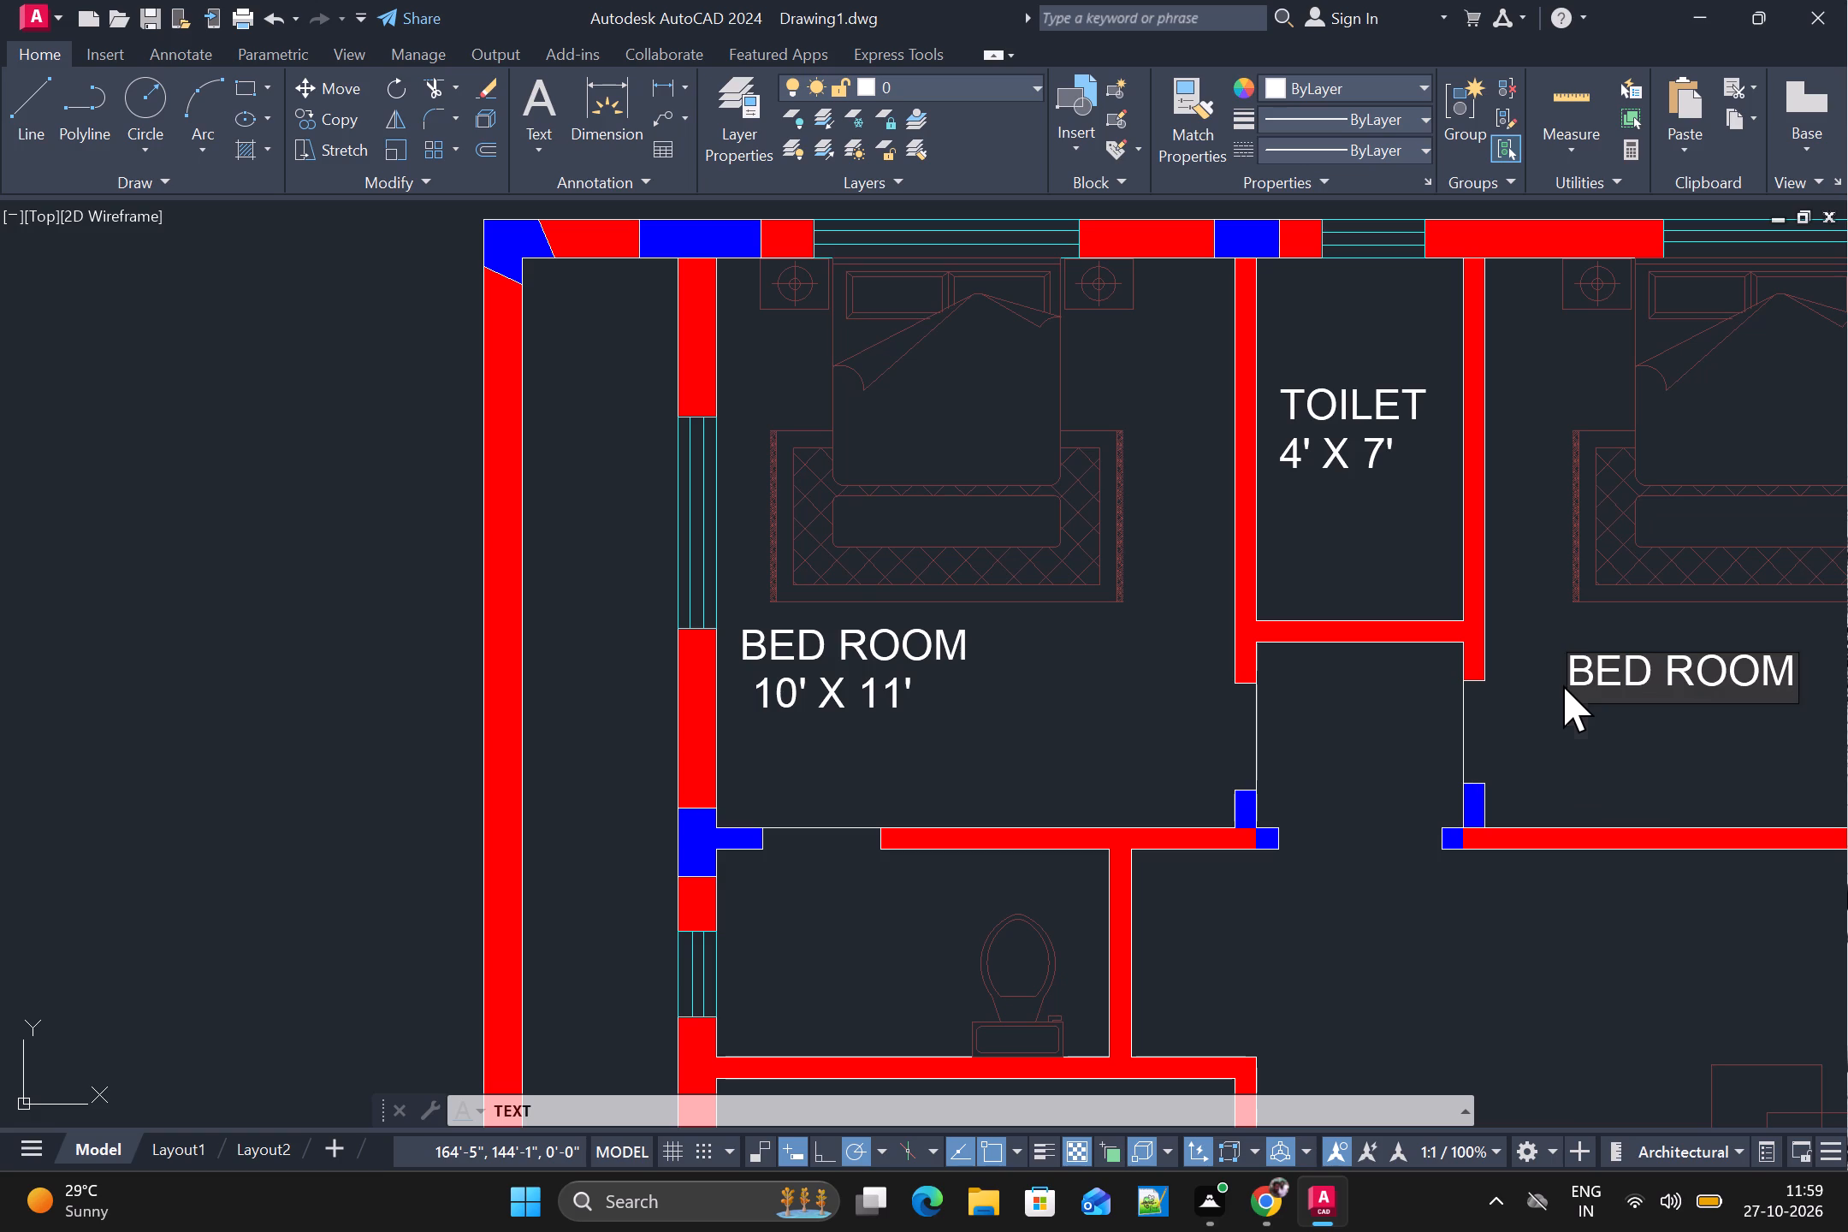
pyautogui.press('Return')
pyautogui.press('space')
pyautogui.write('10')
pyautogui.write('\'3" X 11\'')
# Label the open living area beside the sofa set "LOBBY" with "14' 8" X 10'8"" on a second line.
pyautogui.scroll(-2, 1563, 685)
pyautogui.scroll(1, 1504, 783)
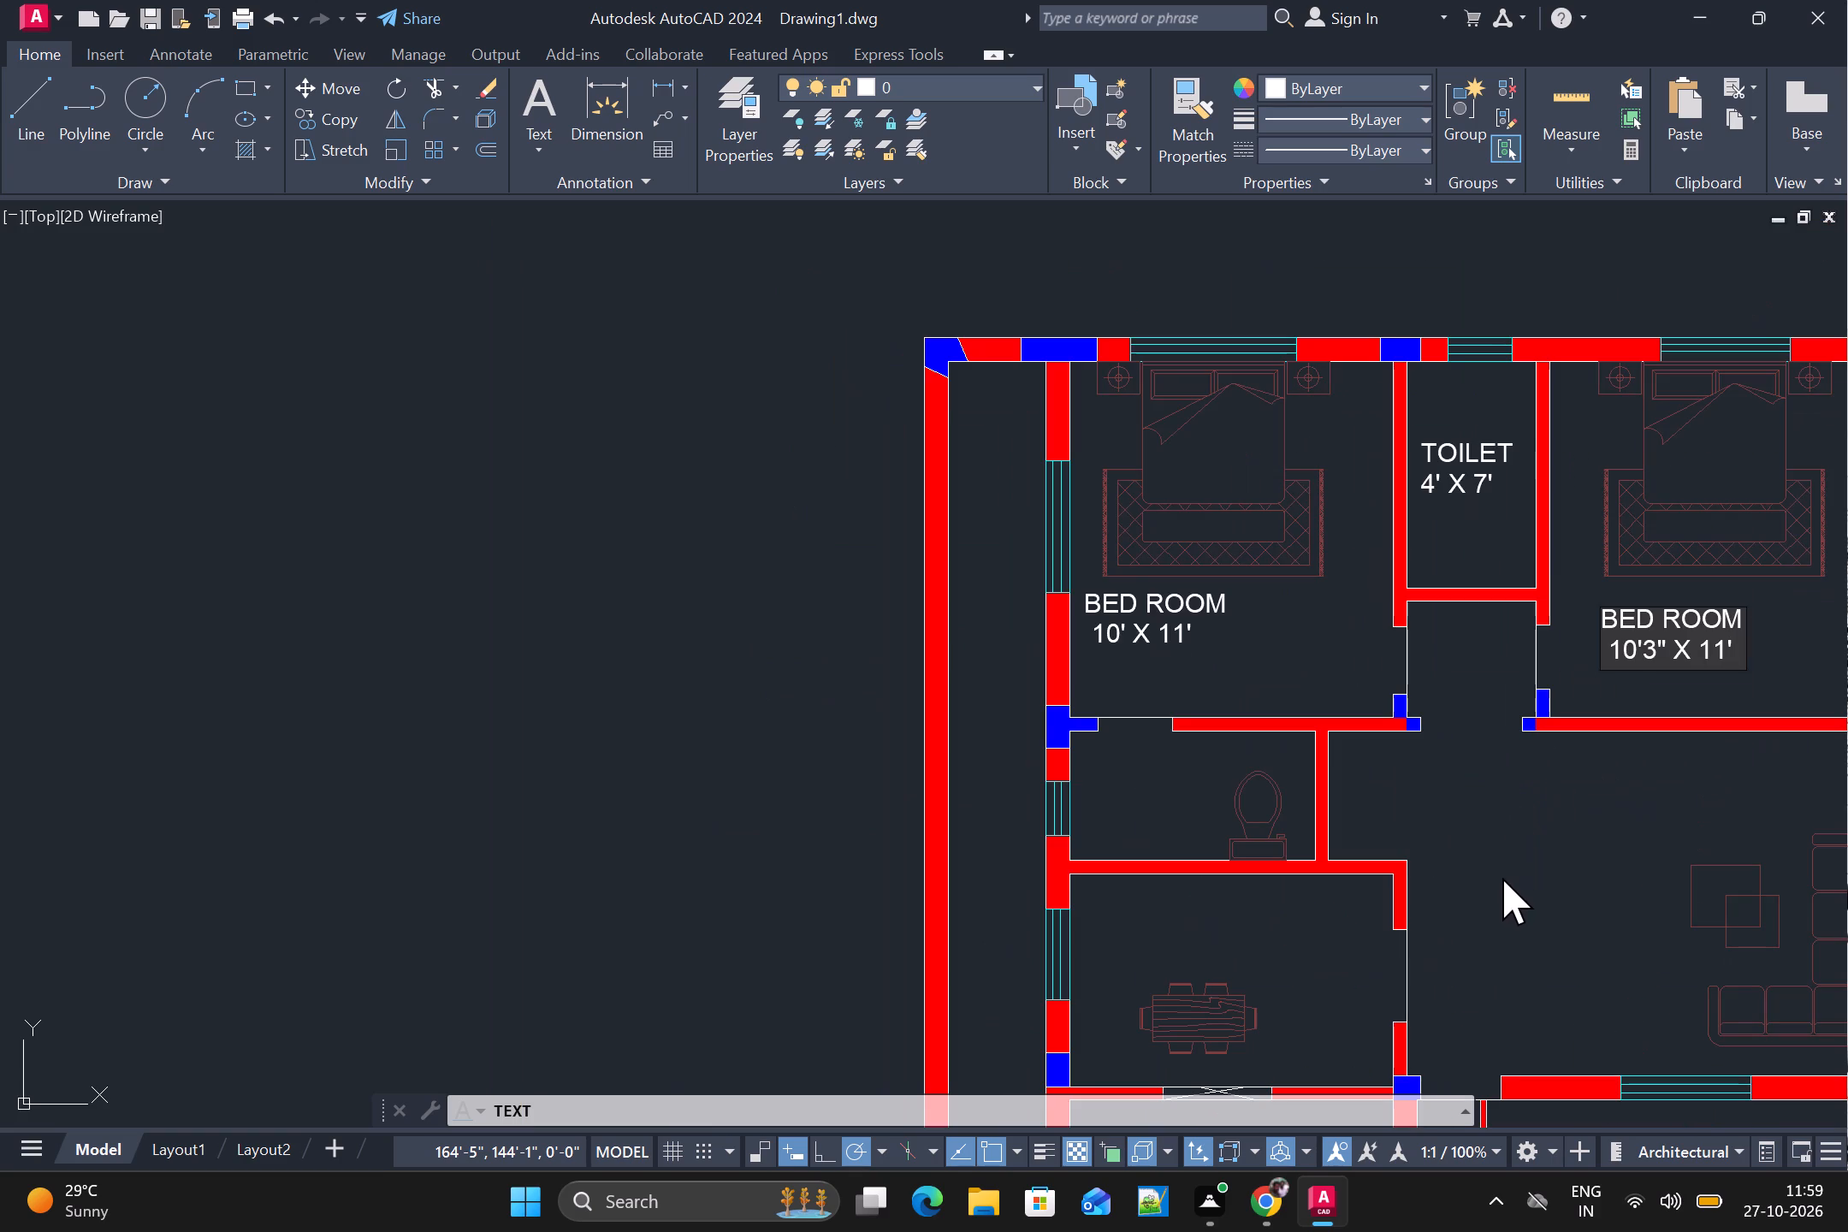
pyautogui.click(1489, 868)
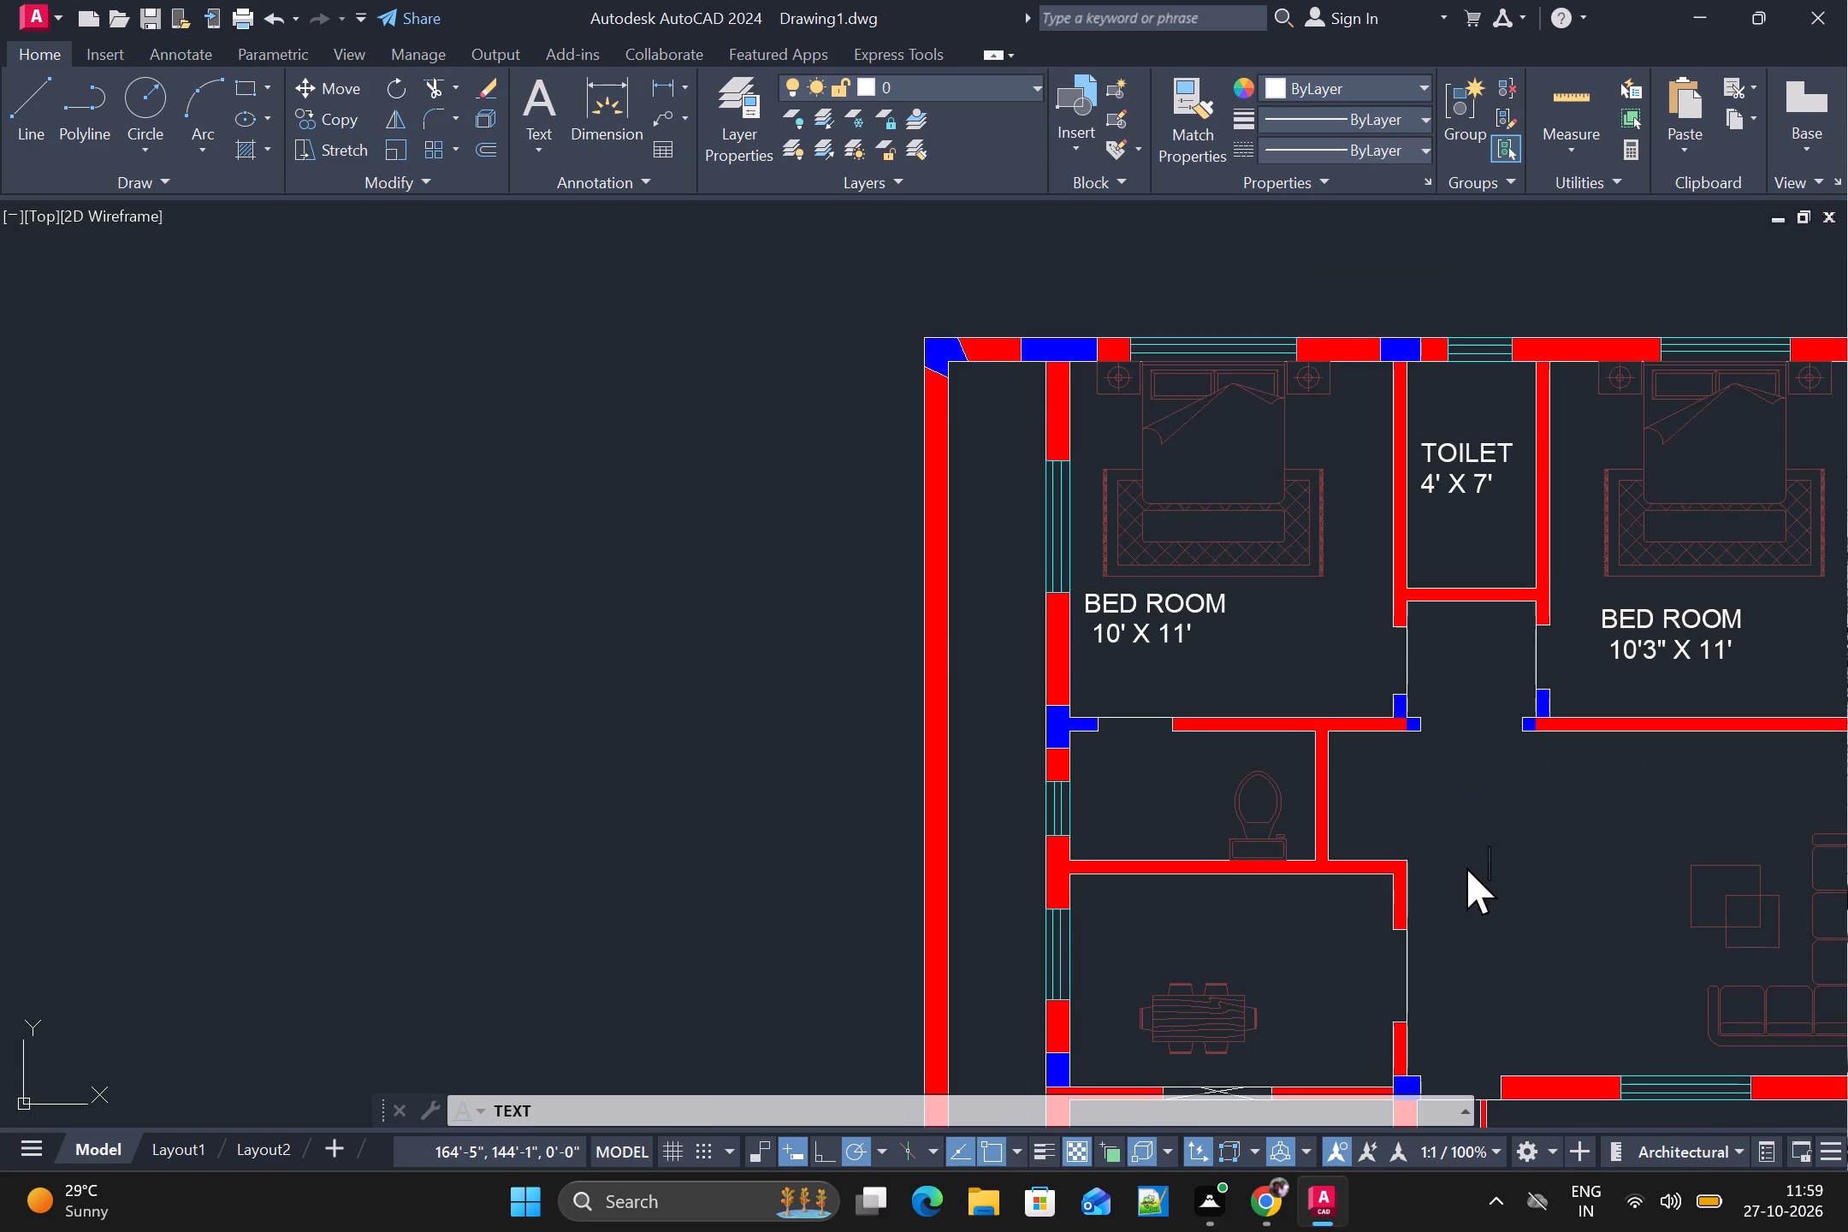
pyautogui.click(1466, 864)
pyautogui.write('LOBBY')
pyautogui.press('Return')
pyautogui.write("14'")
pyautogui.press('space')
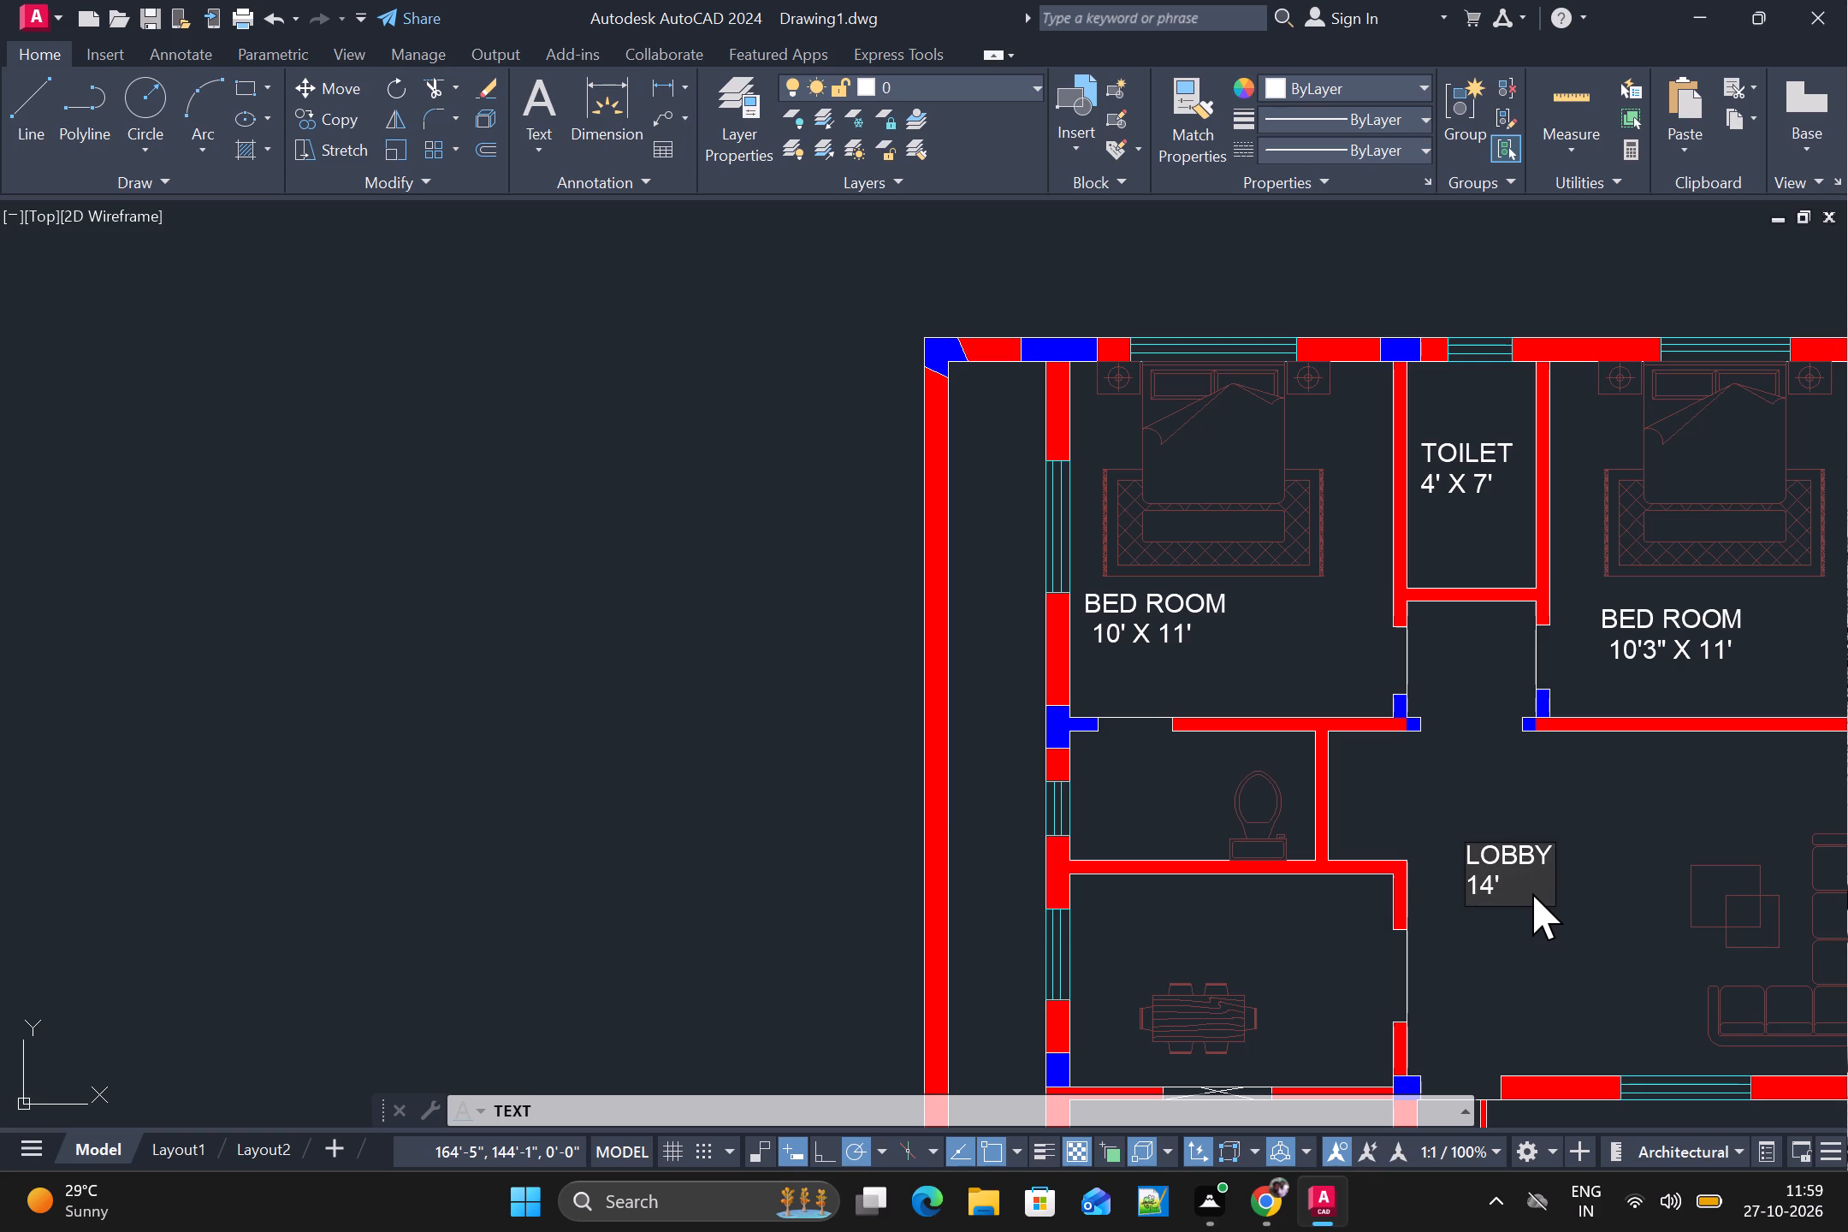
pyautogui.write('8"')
pyautogui.press('space')
pyautogui.write('X')
pyautogui.press('space')
pyautogui.write('10')
pyautogui.write('\'8"')
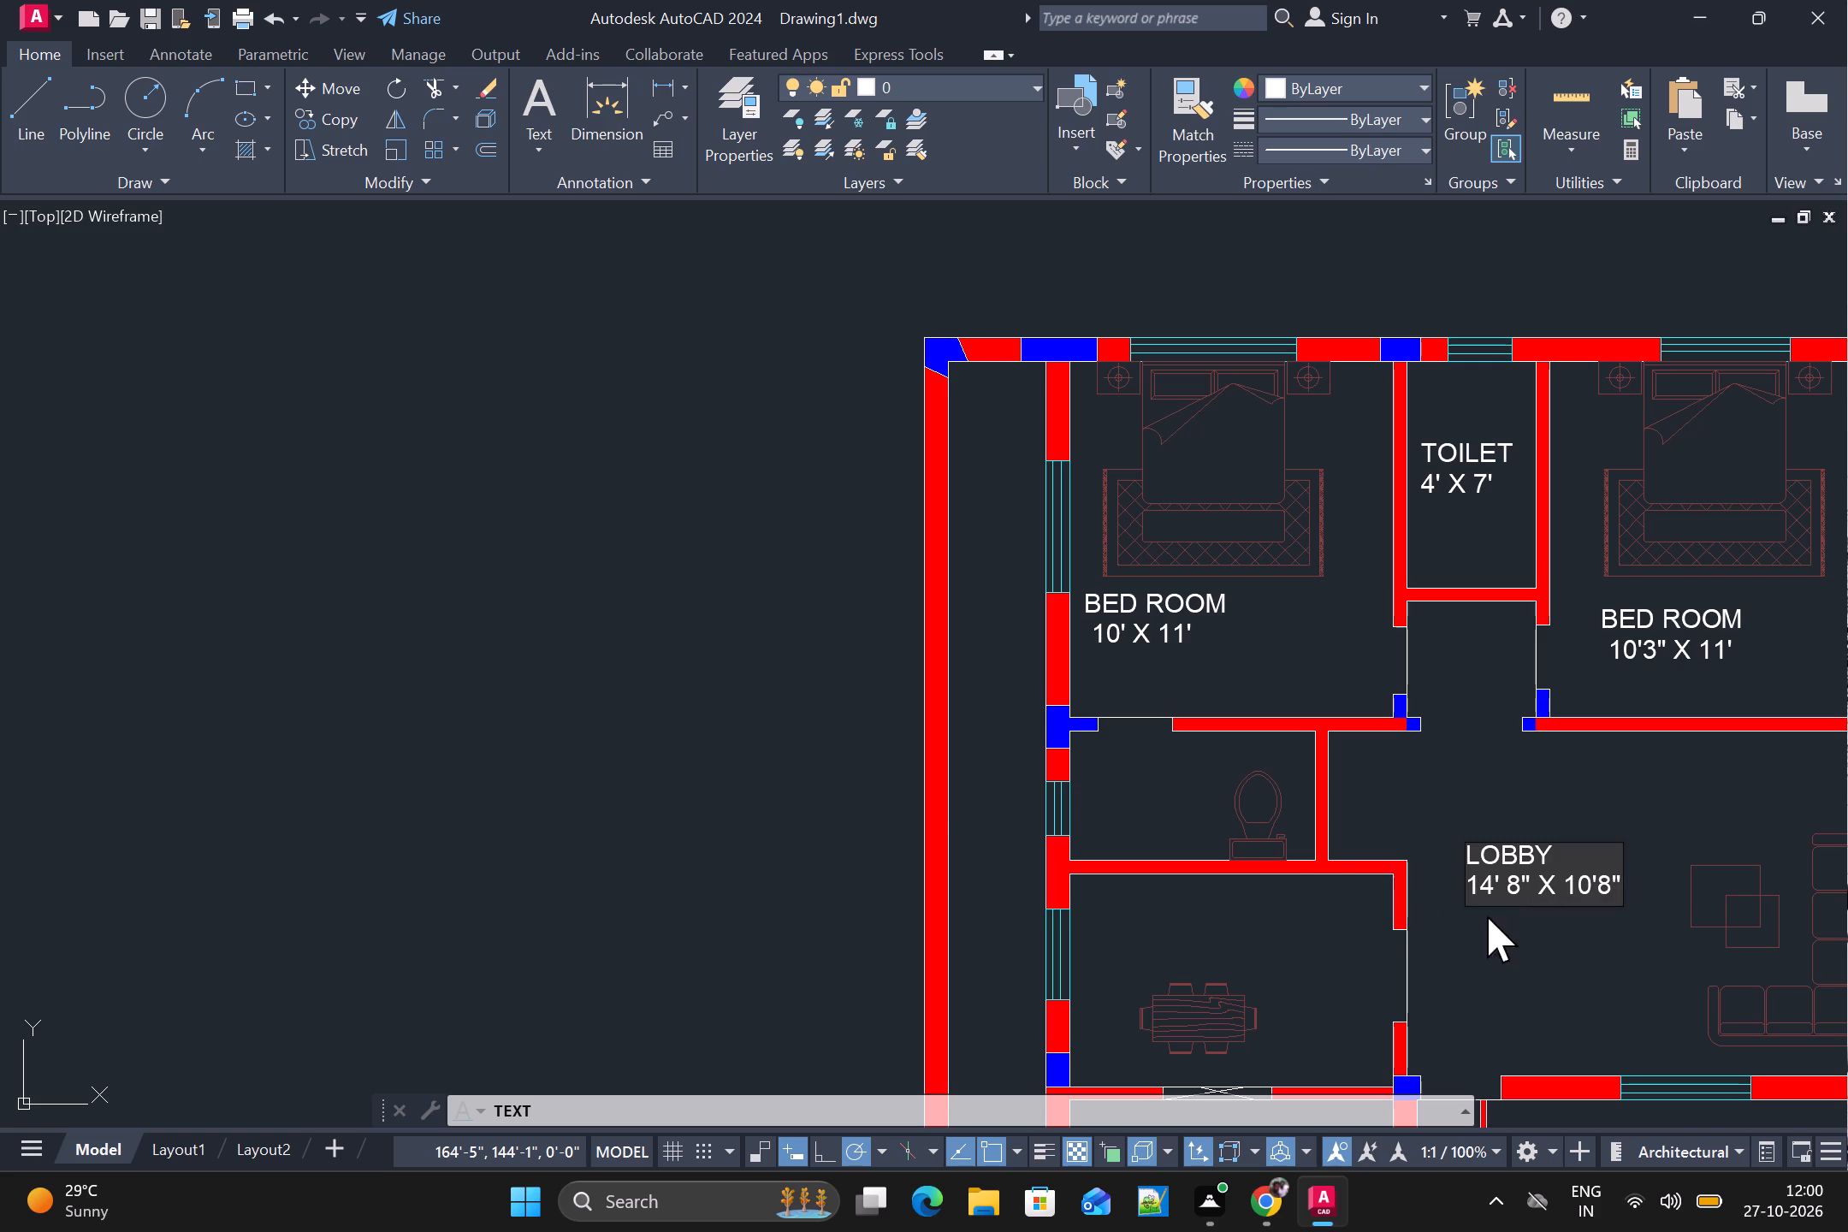
# Label the small room below the left bedroom "TOILET" with "7'7" X 4'" on a second line, beside the WC.
pyautogui.click(1097, 779)
pyautogui.write('TOILET')
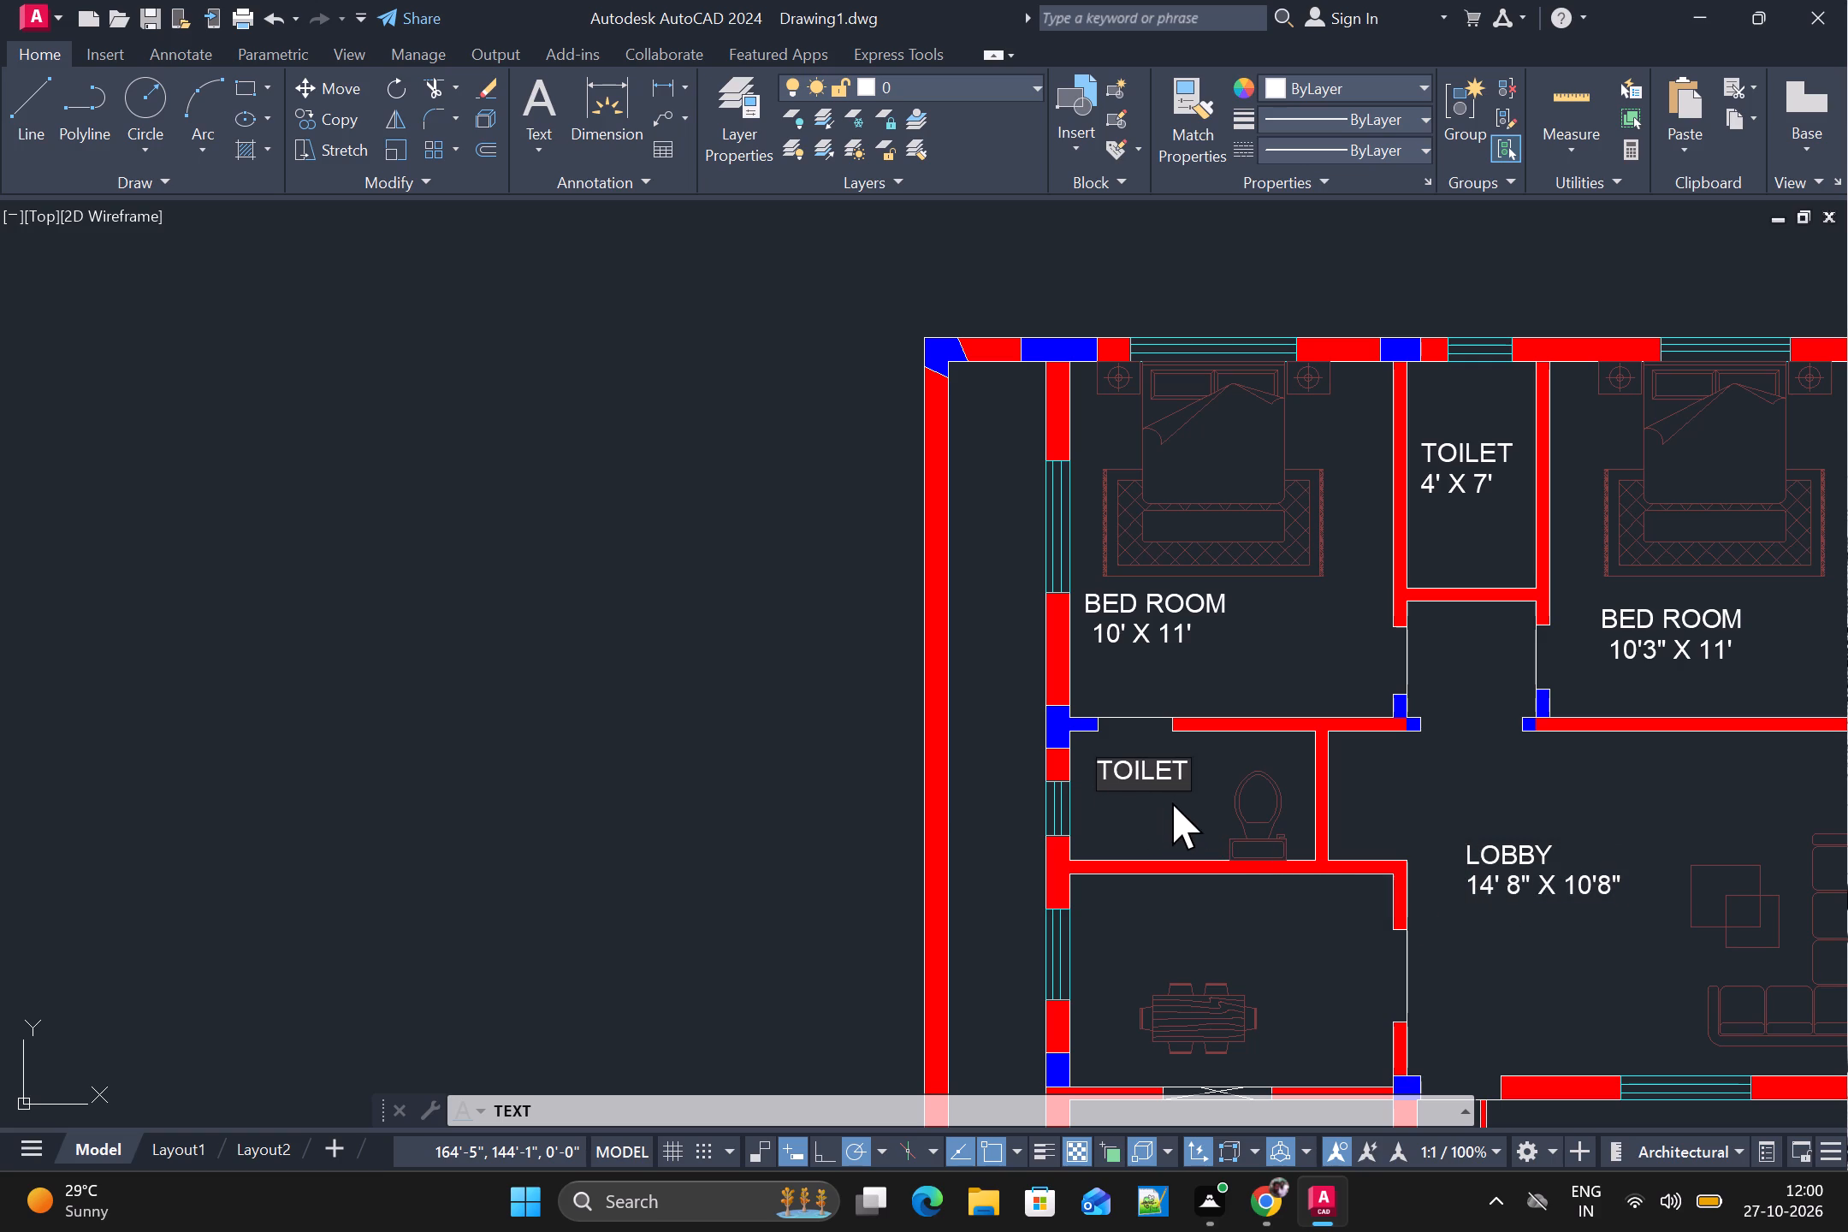
pyautogui.press('Return')
pyautogui.press('7')
pyautogui.press("'")
pyautogui.write('7"')
pyautogui.press('space')
pyautogui.write('X')
pyautogui.press('space')
pyautogui.write("4'")
# Label the dining room above its table set with "DINING" and "10' X 11'" on a second line.
pyautogui.scroll(-1, 1172, 836)
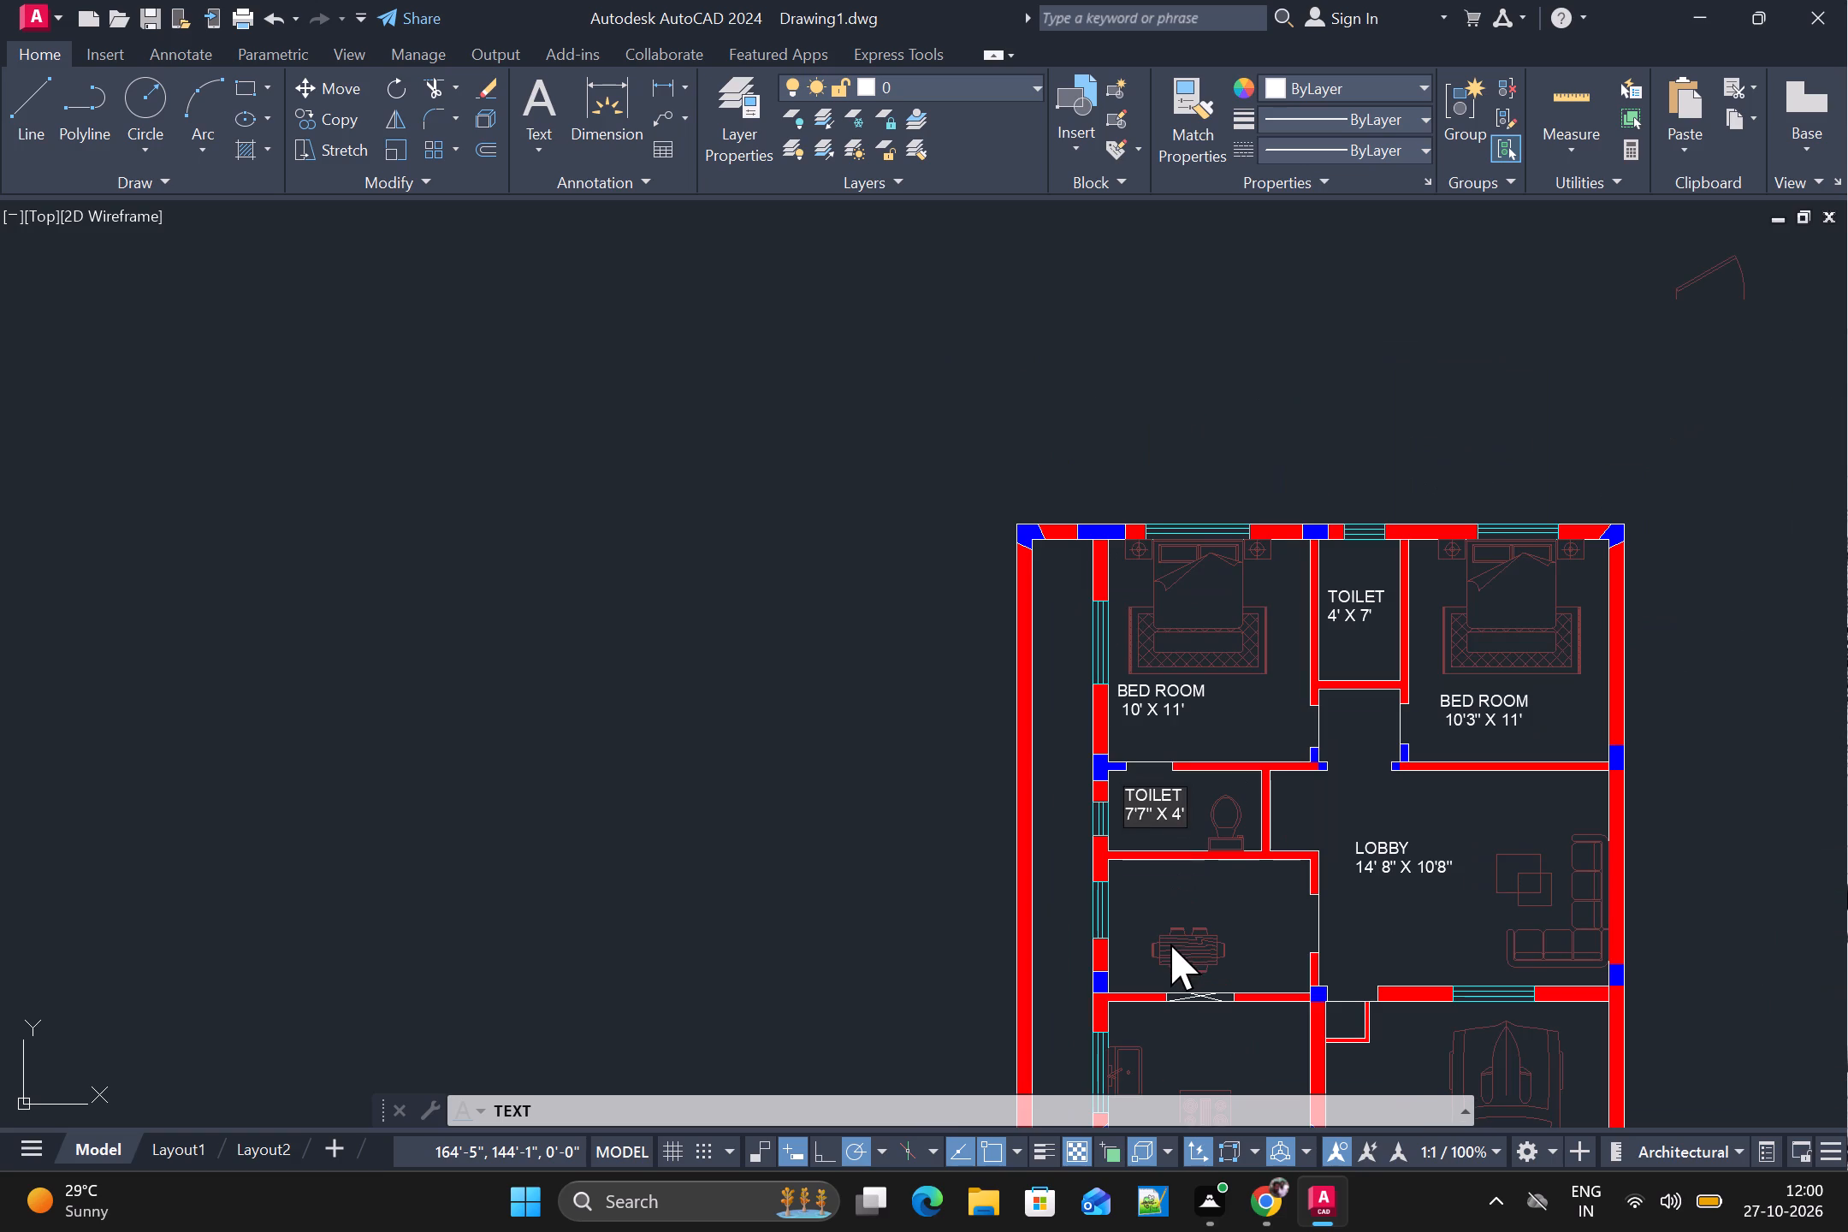
pyautogui.moveTo(1181, 929); pyautogui.dragTo(1186, 851, button='middle')
pyautogui.scroll(1, 1178, 827)
pyautogui.click(1127, 793)
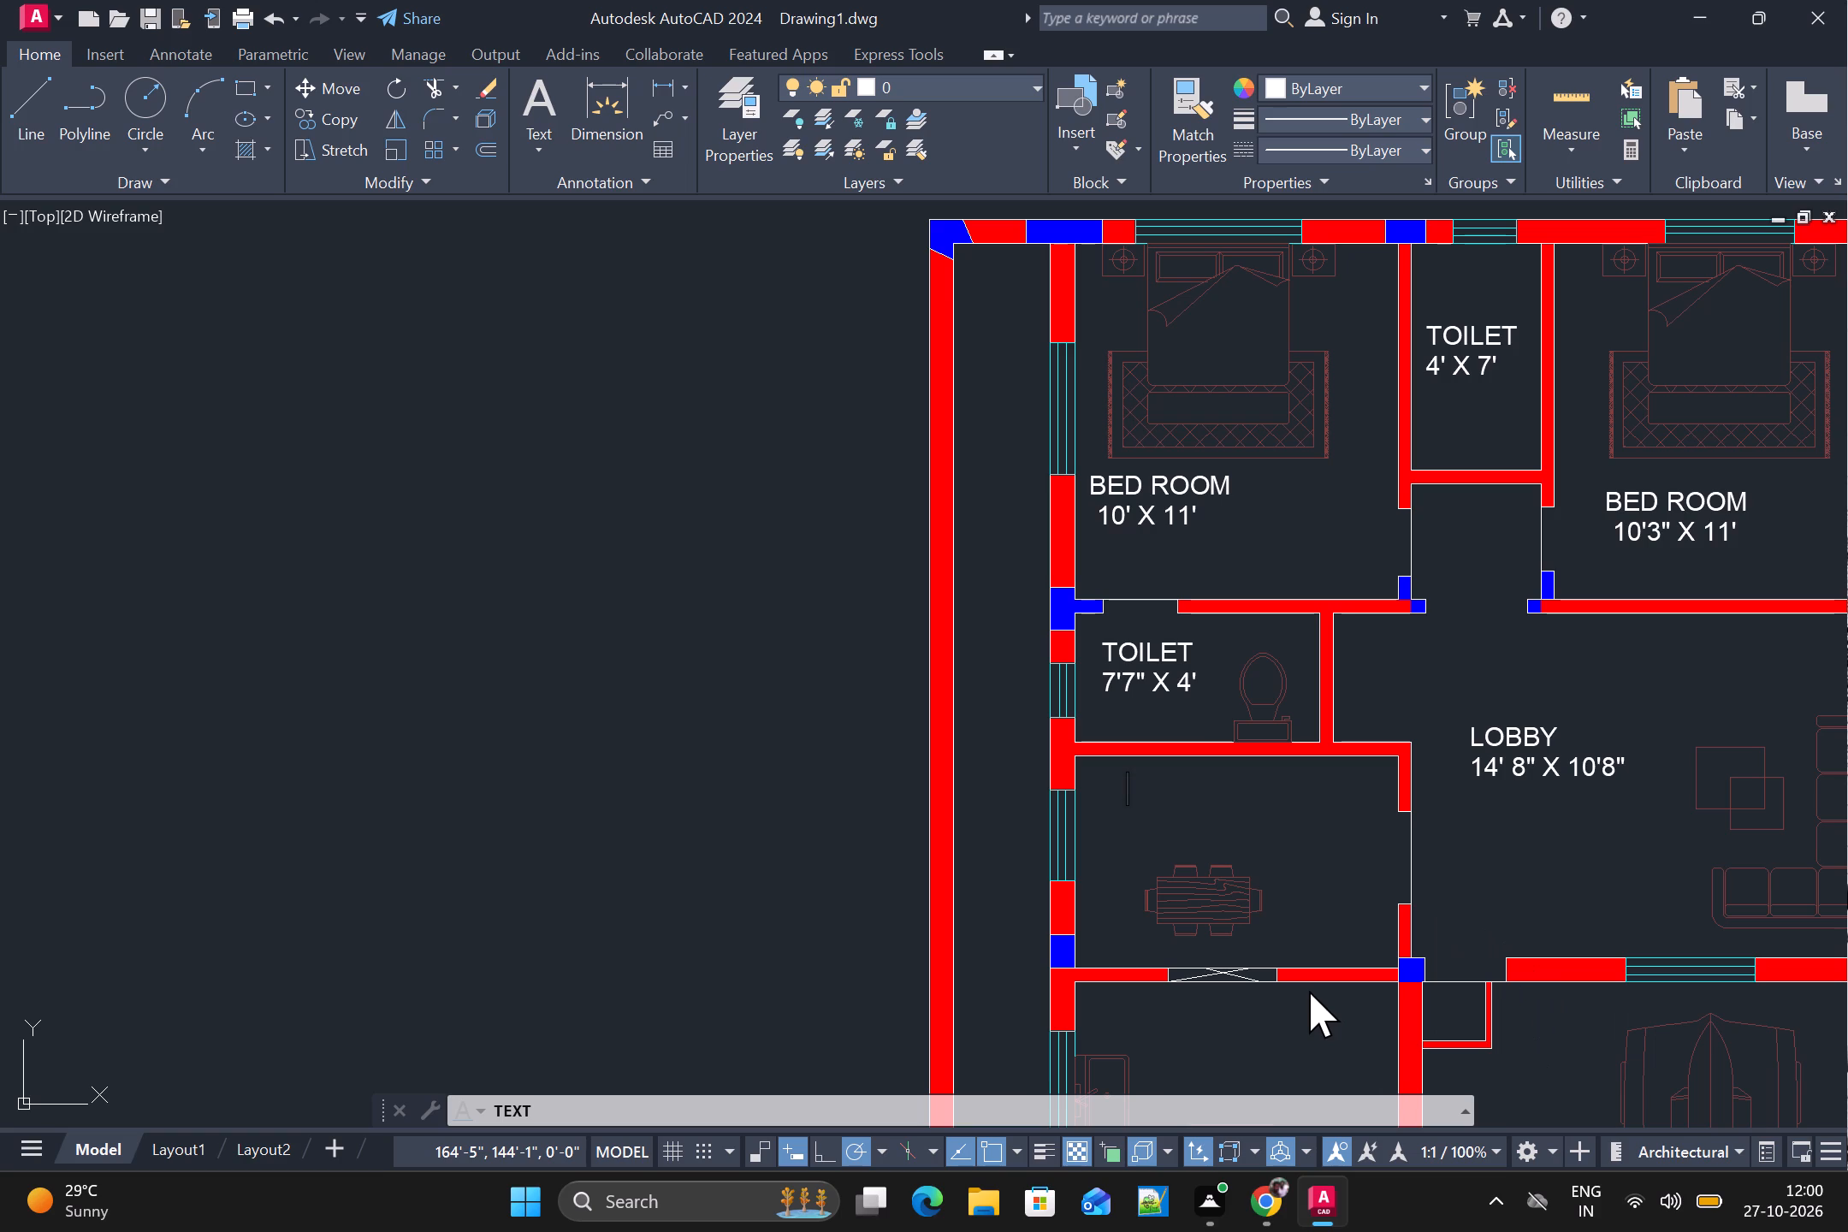
pyautogui.write('DINING')
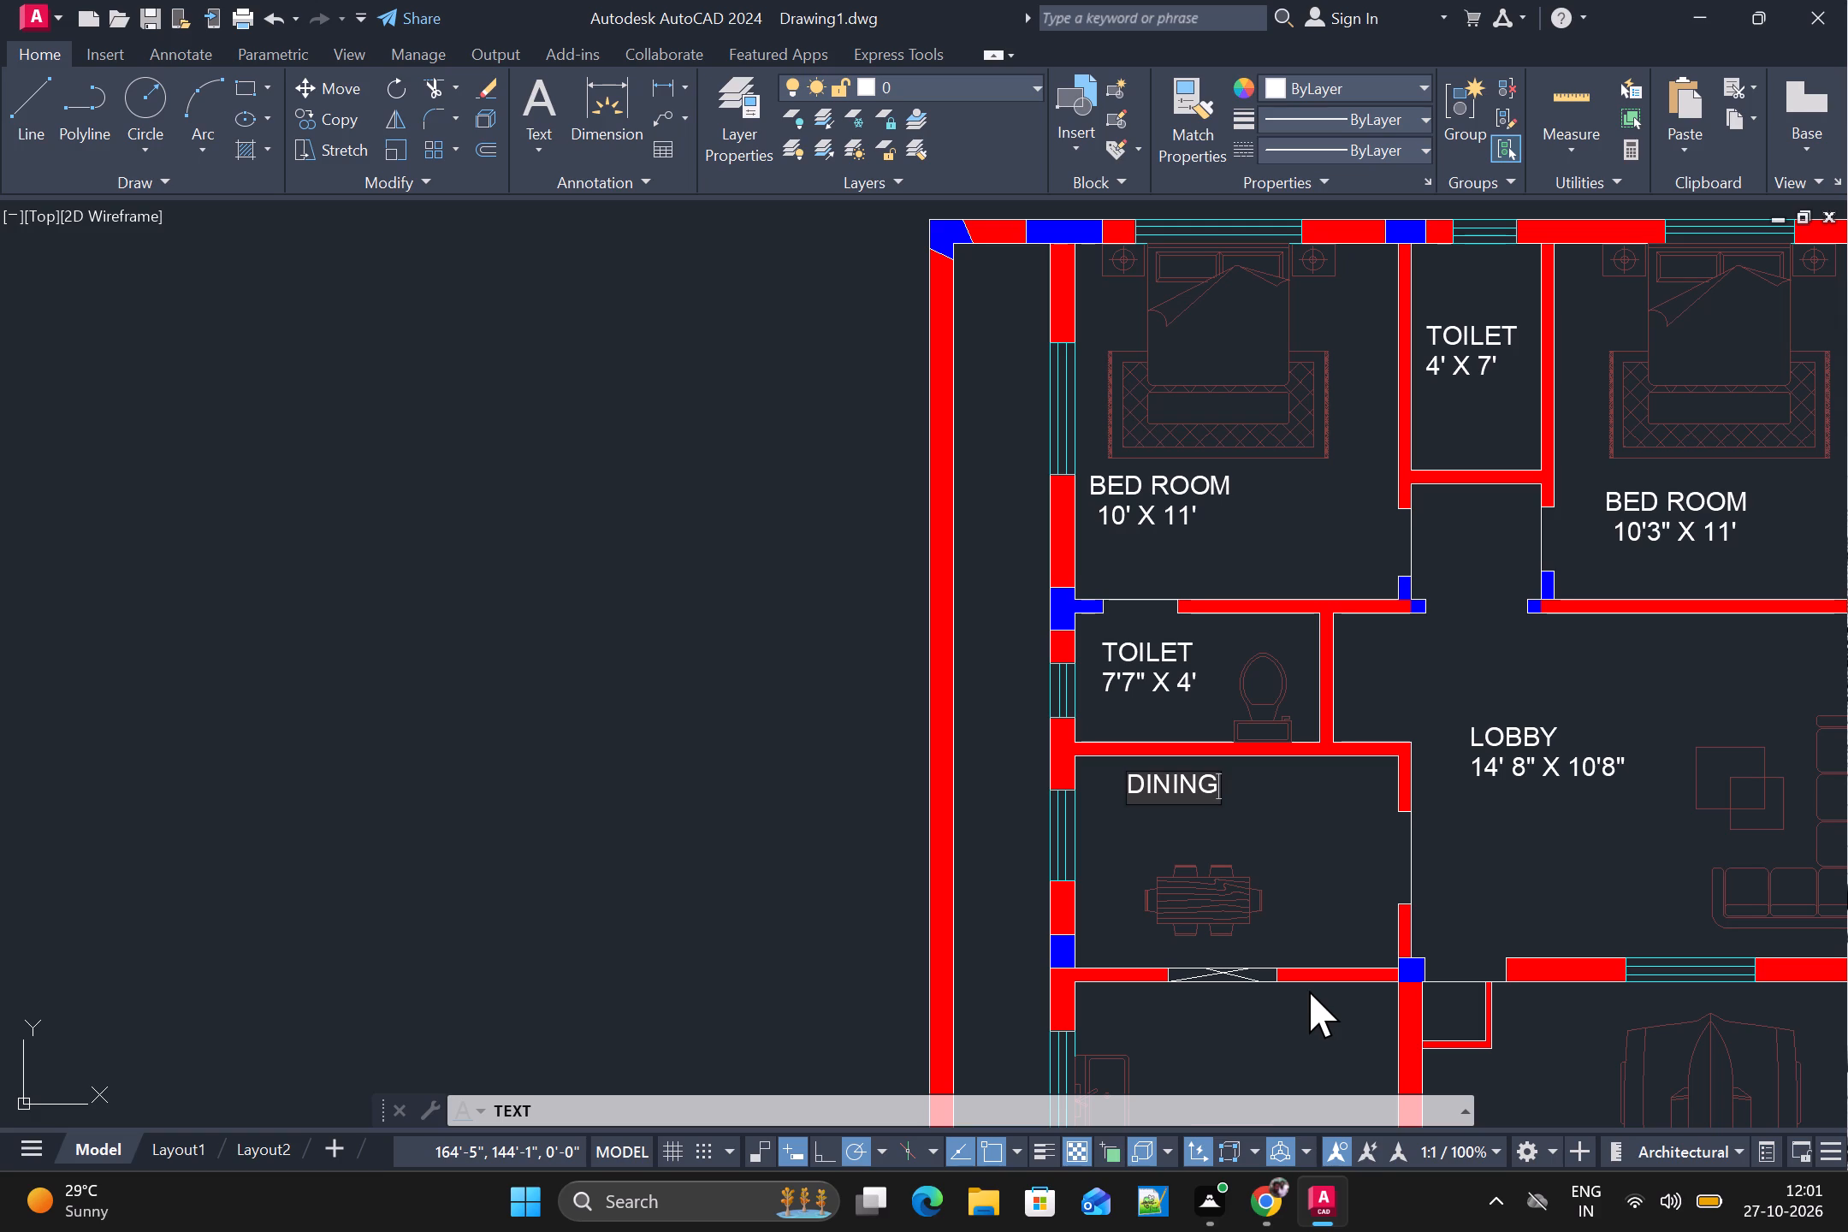
pyautogui.press('Return')
pyautogui.scroll(-1, 1269, 837)
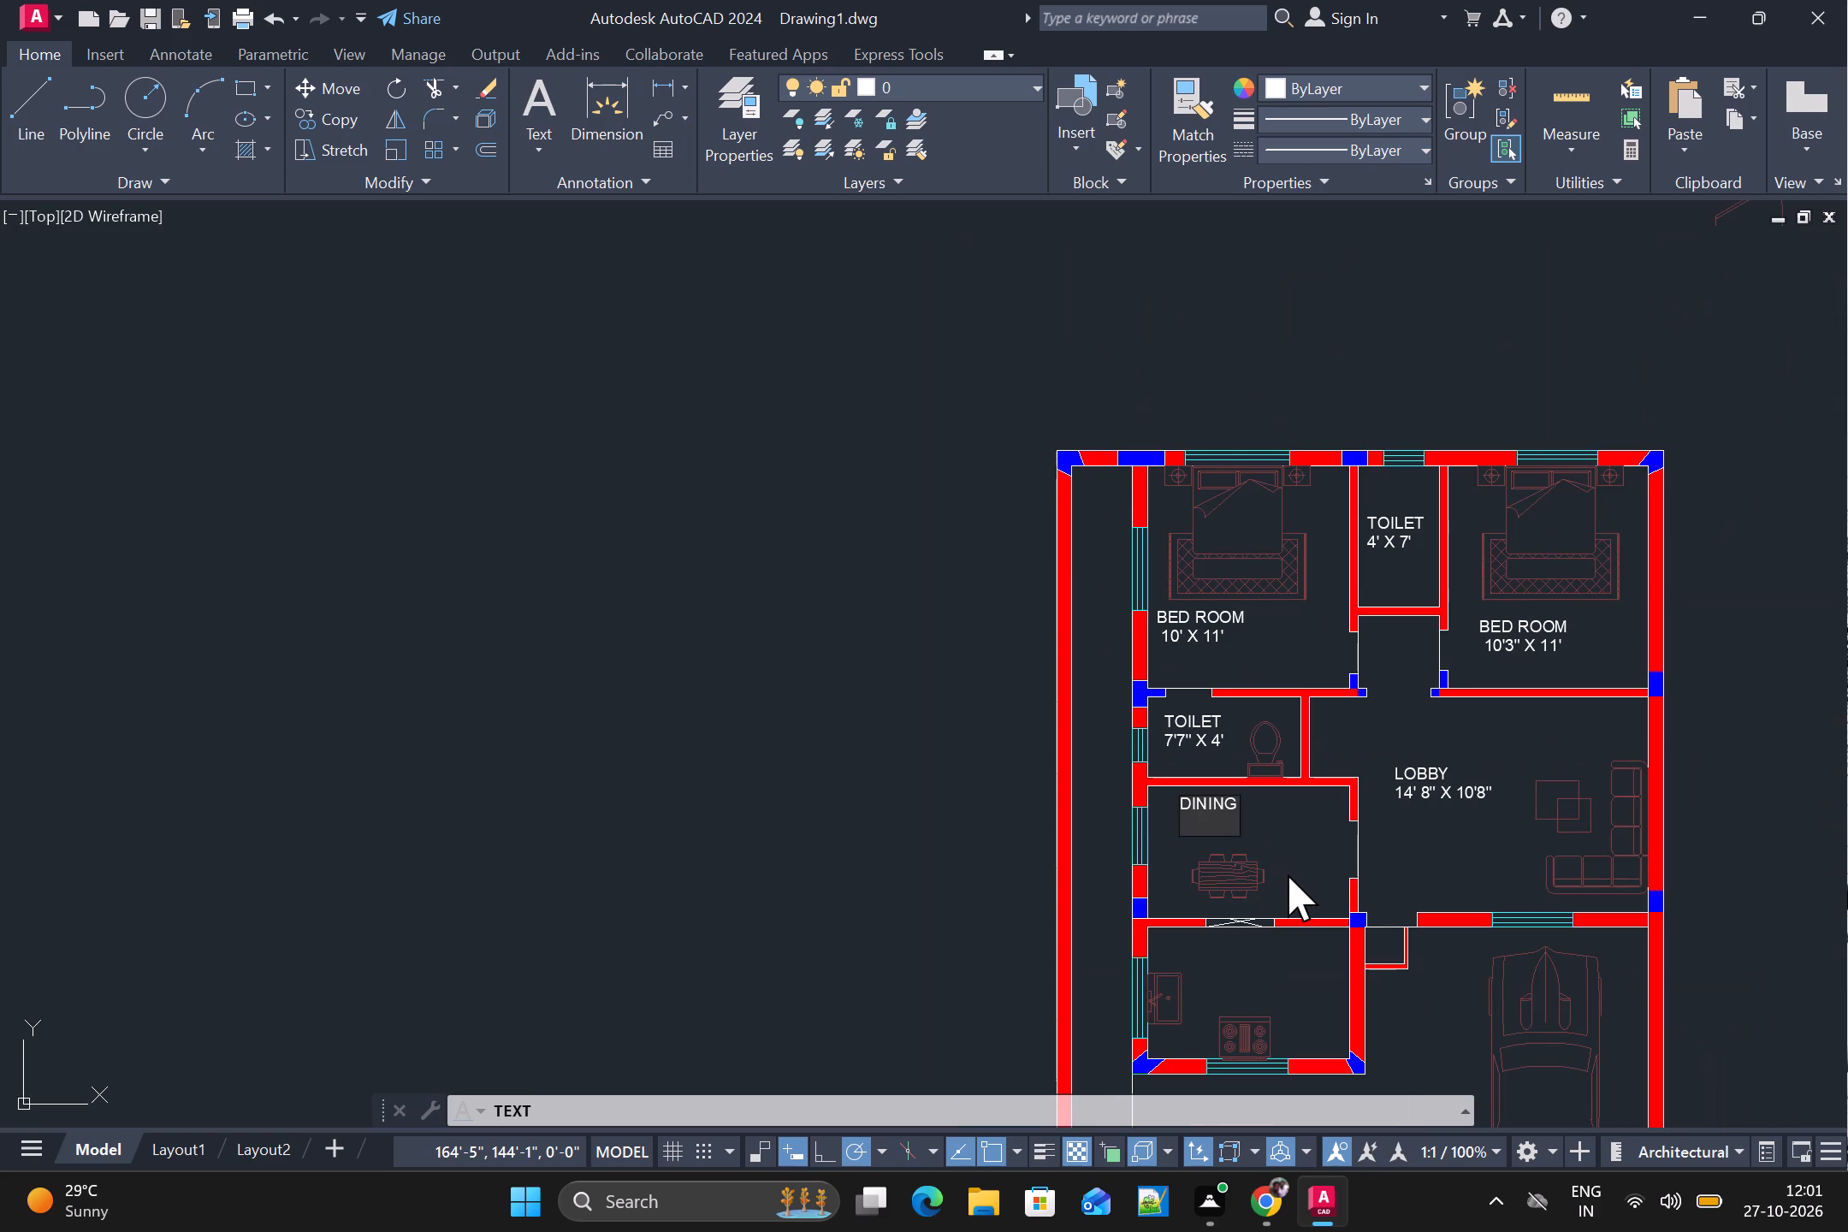
pyautogui.moveTo(1288, 874); pyautogui.dragTo(1256, 758, button='middle')
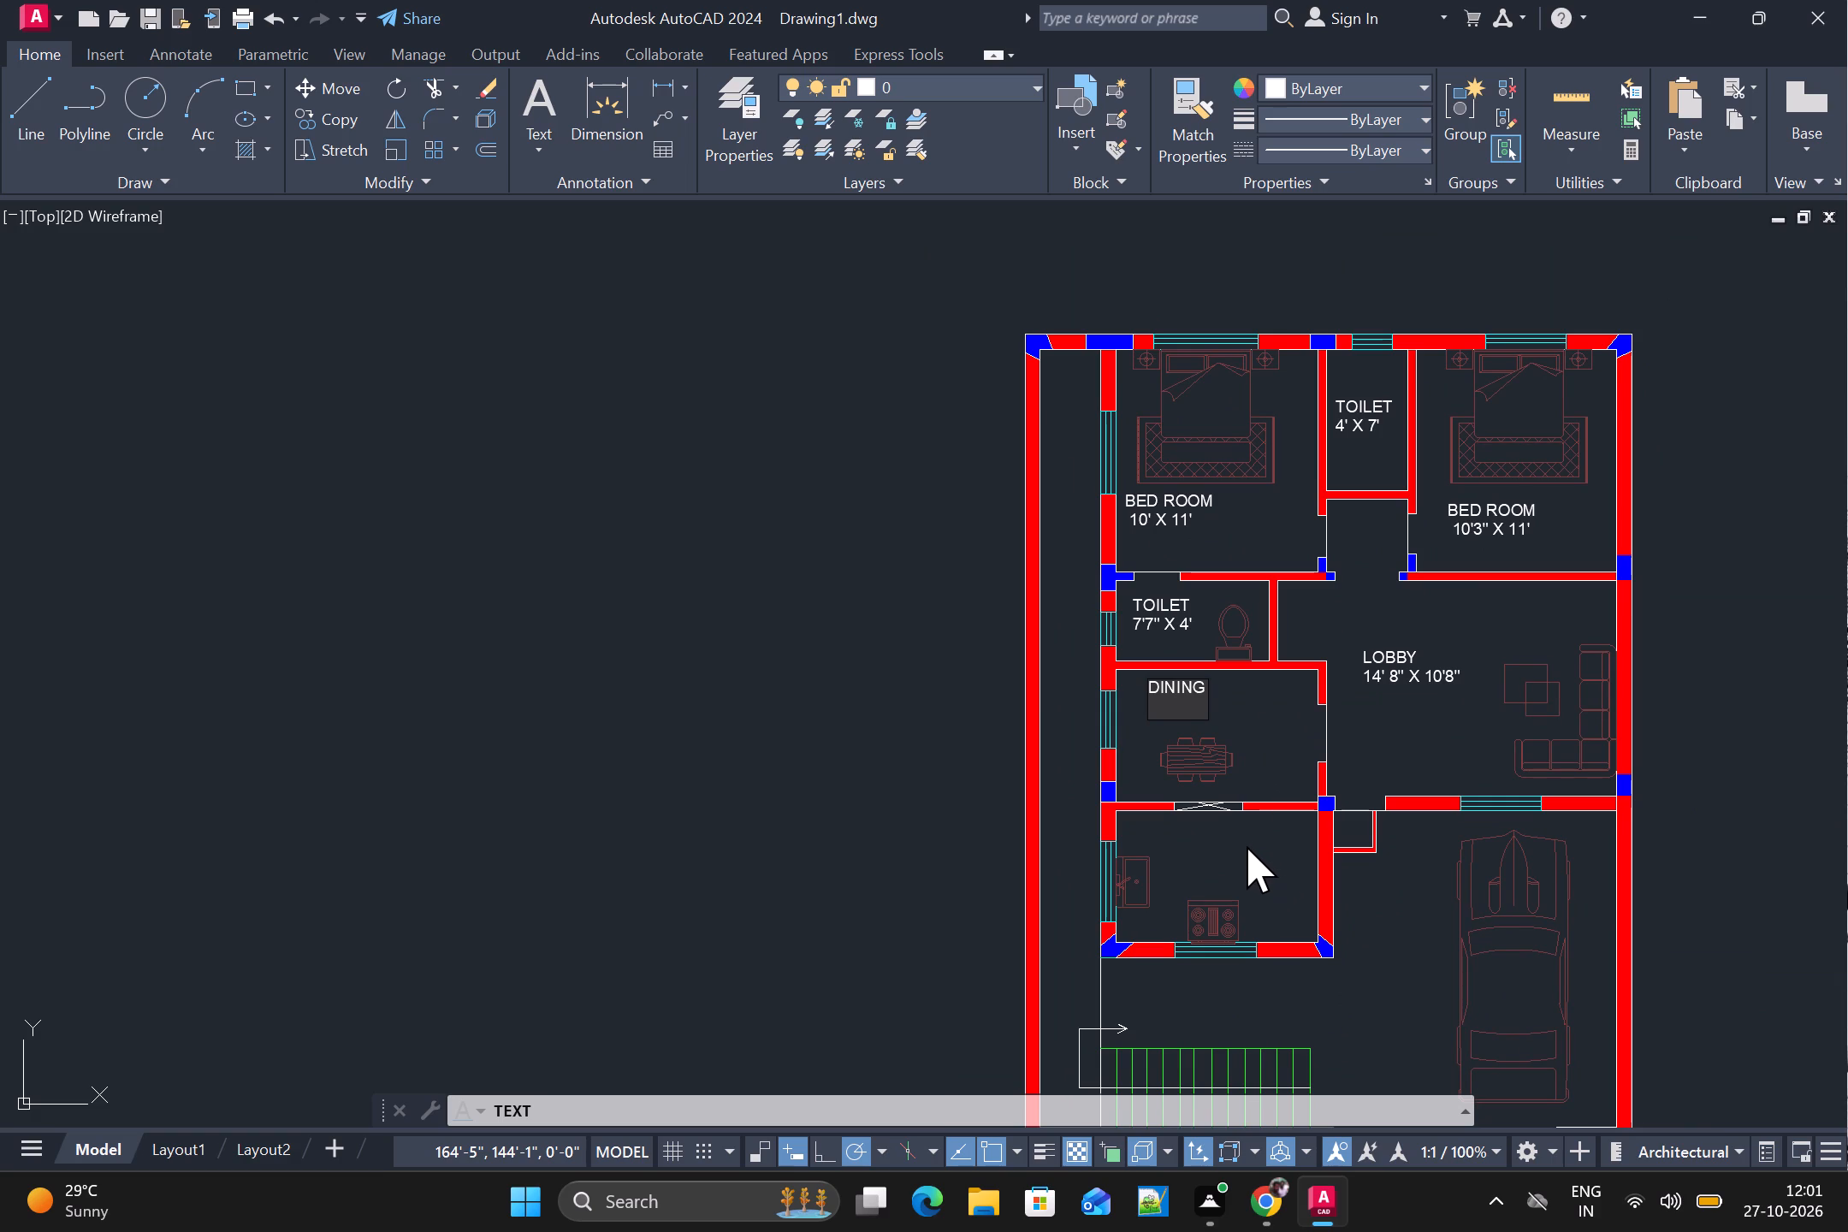
pyautogui.press('1')
pyautogui.press('0')
pyautogui.press("'")
pyautogui.press('space')
pyautogui.write('X')
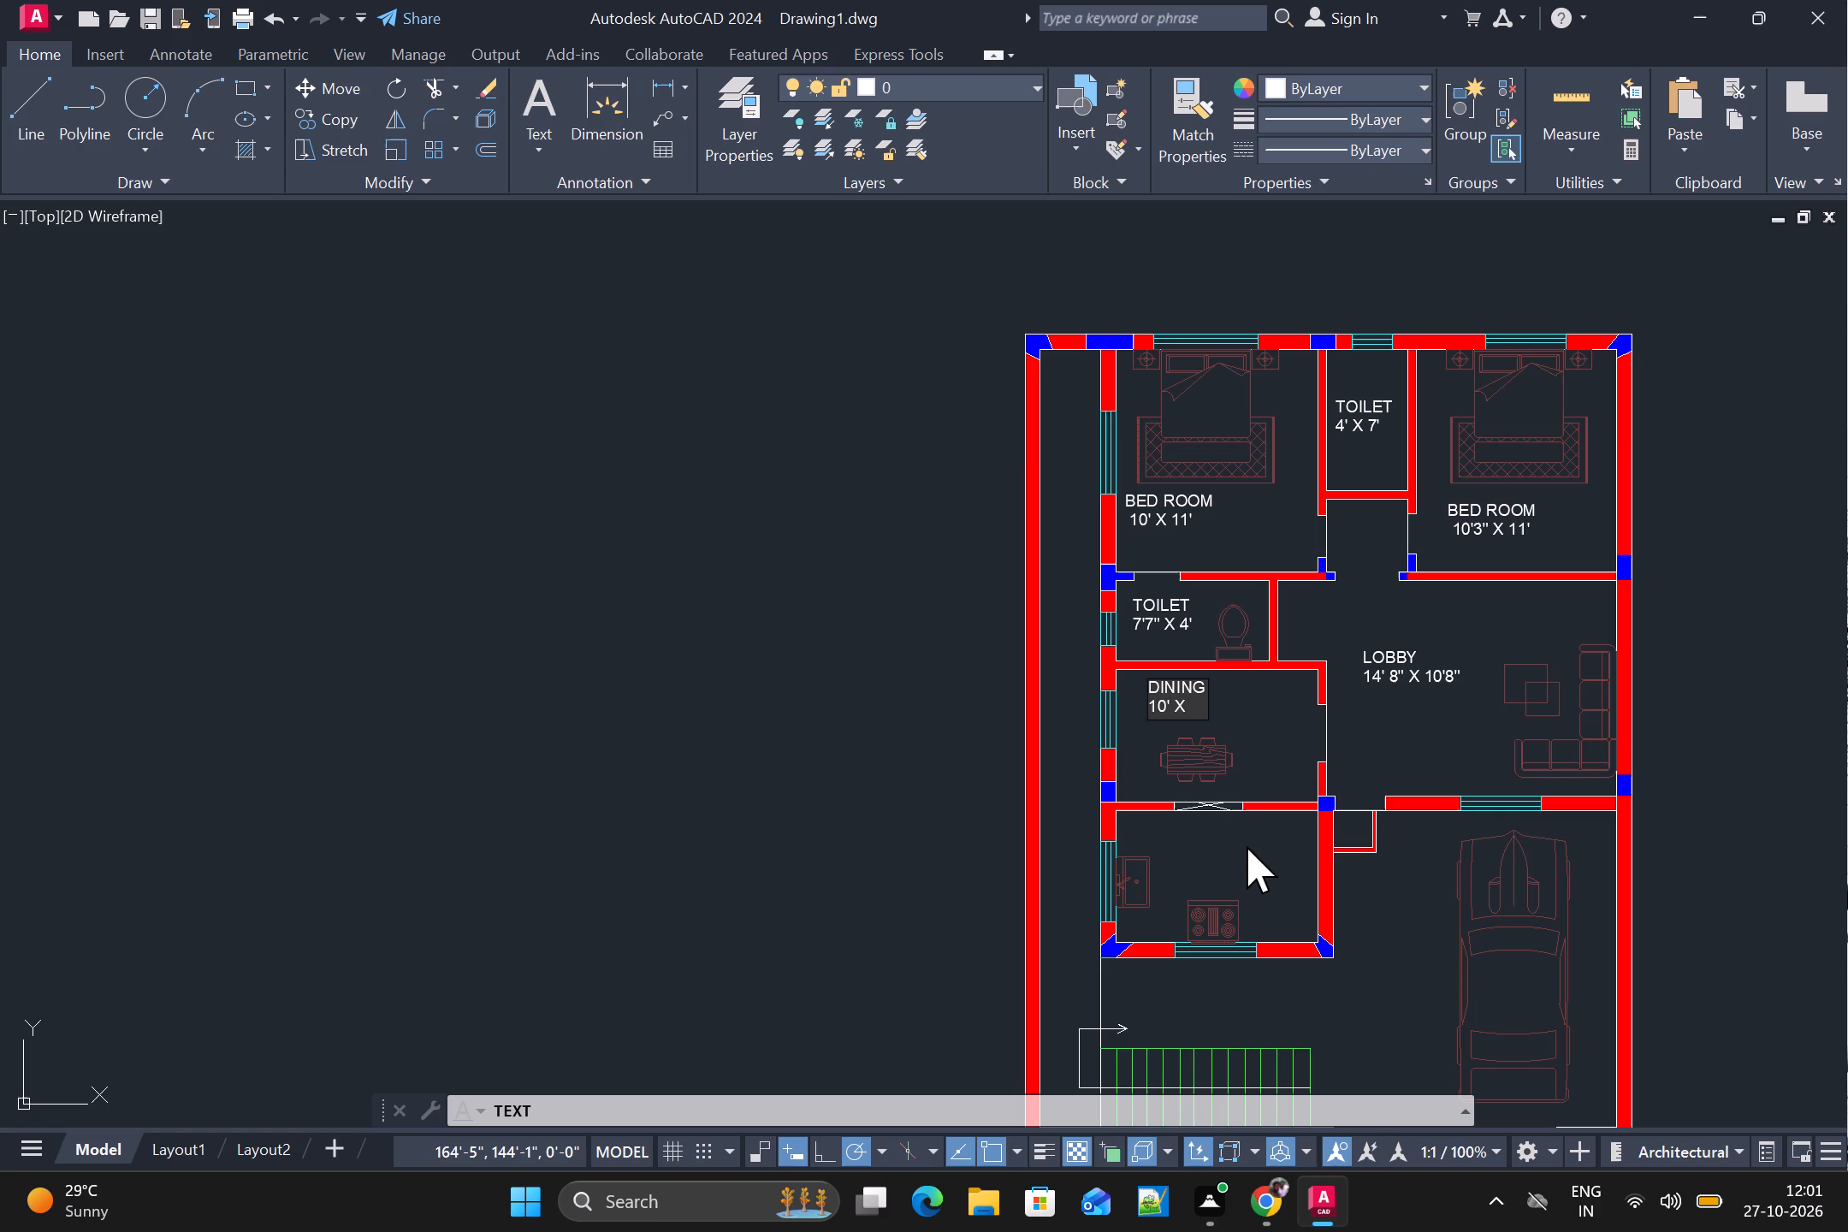
pyautogui.press('space')
pyautogui.write('11')
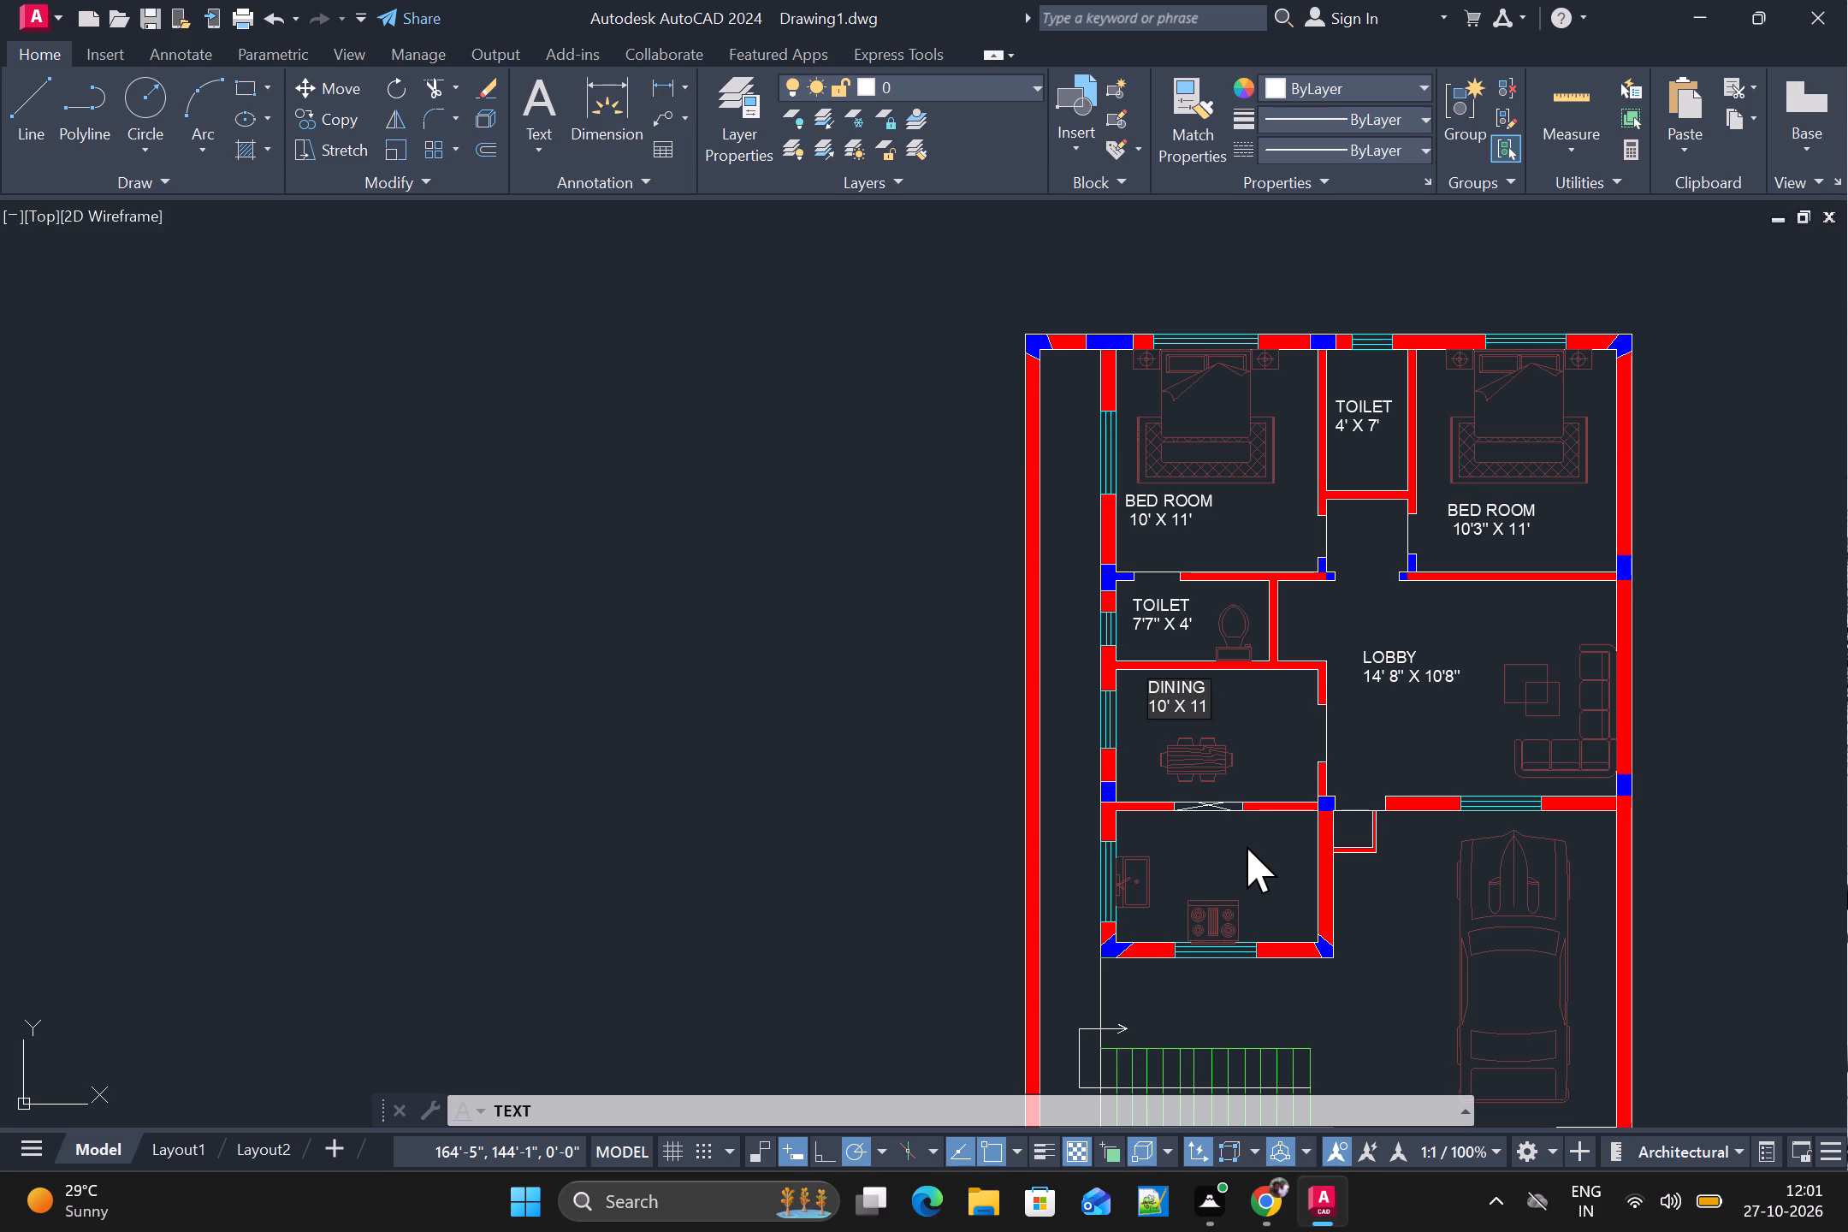
pyautogui.press(';')
pyautogui.press('BackSpace')
pyautogui.press("'")
# Add the label "KITCHEN" above the stove in the room below the dining room.
pyautogui.click(1190, 854)
pyautogui.write('KIT')
pyautogui.write('CHE')
pyautogui.press('n')
pyautogui.press('Return')
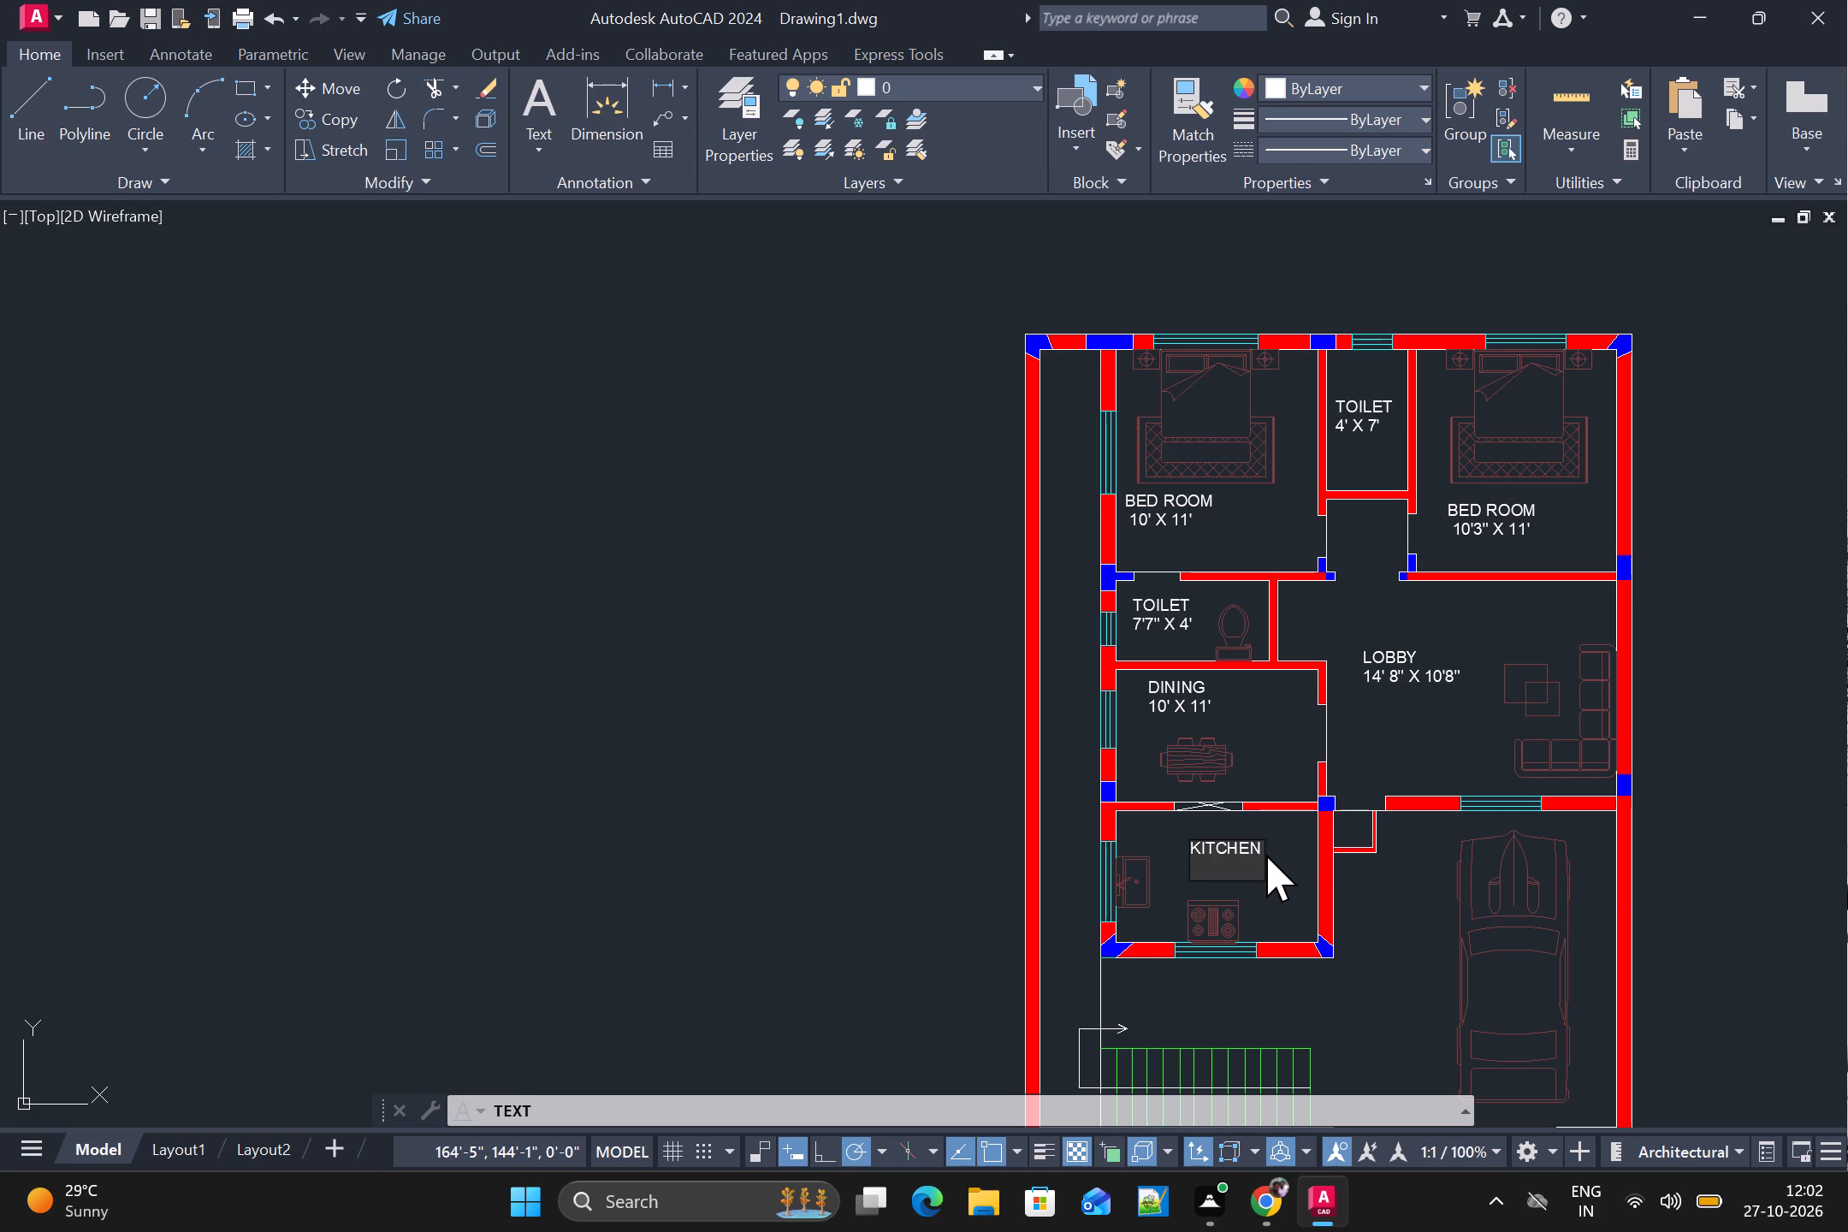
# Add the label "STAIRS" in the open space between the kitchen and the staircase.
pyautogui.click(1336, 1004)
pyautogui.scroll(1, 1341, 1004)
pyautogui.scroll(-1, 1341, 975)
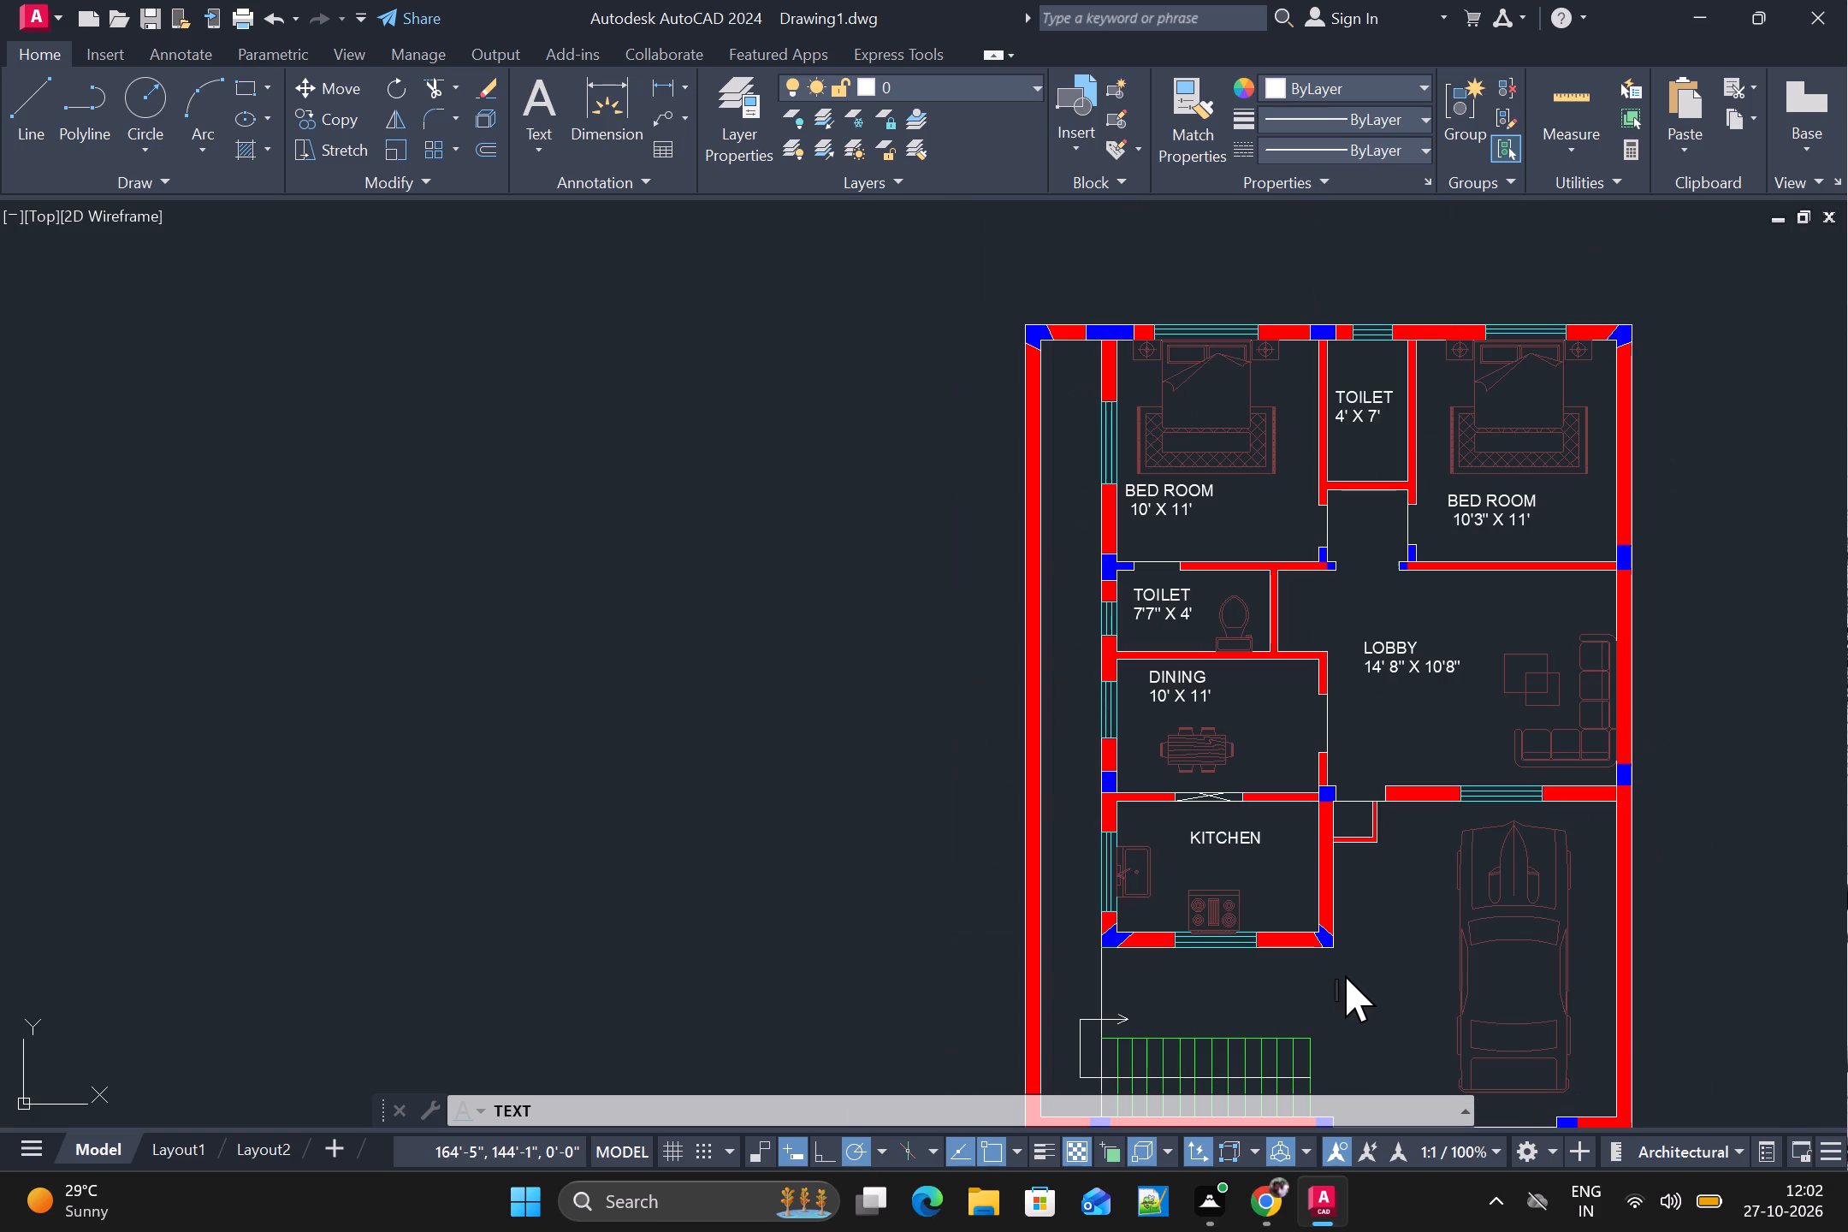
pyautogui.click(1305, 986)
pyautogui.click(1216, 992)
pyautogui.write('STAIRS')
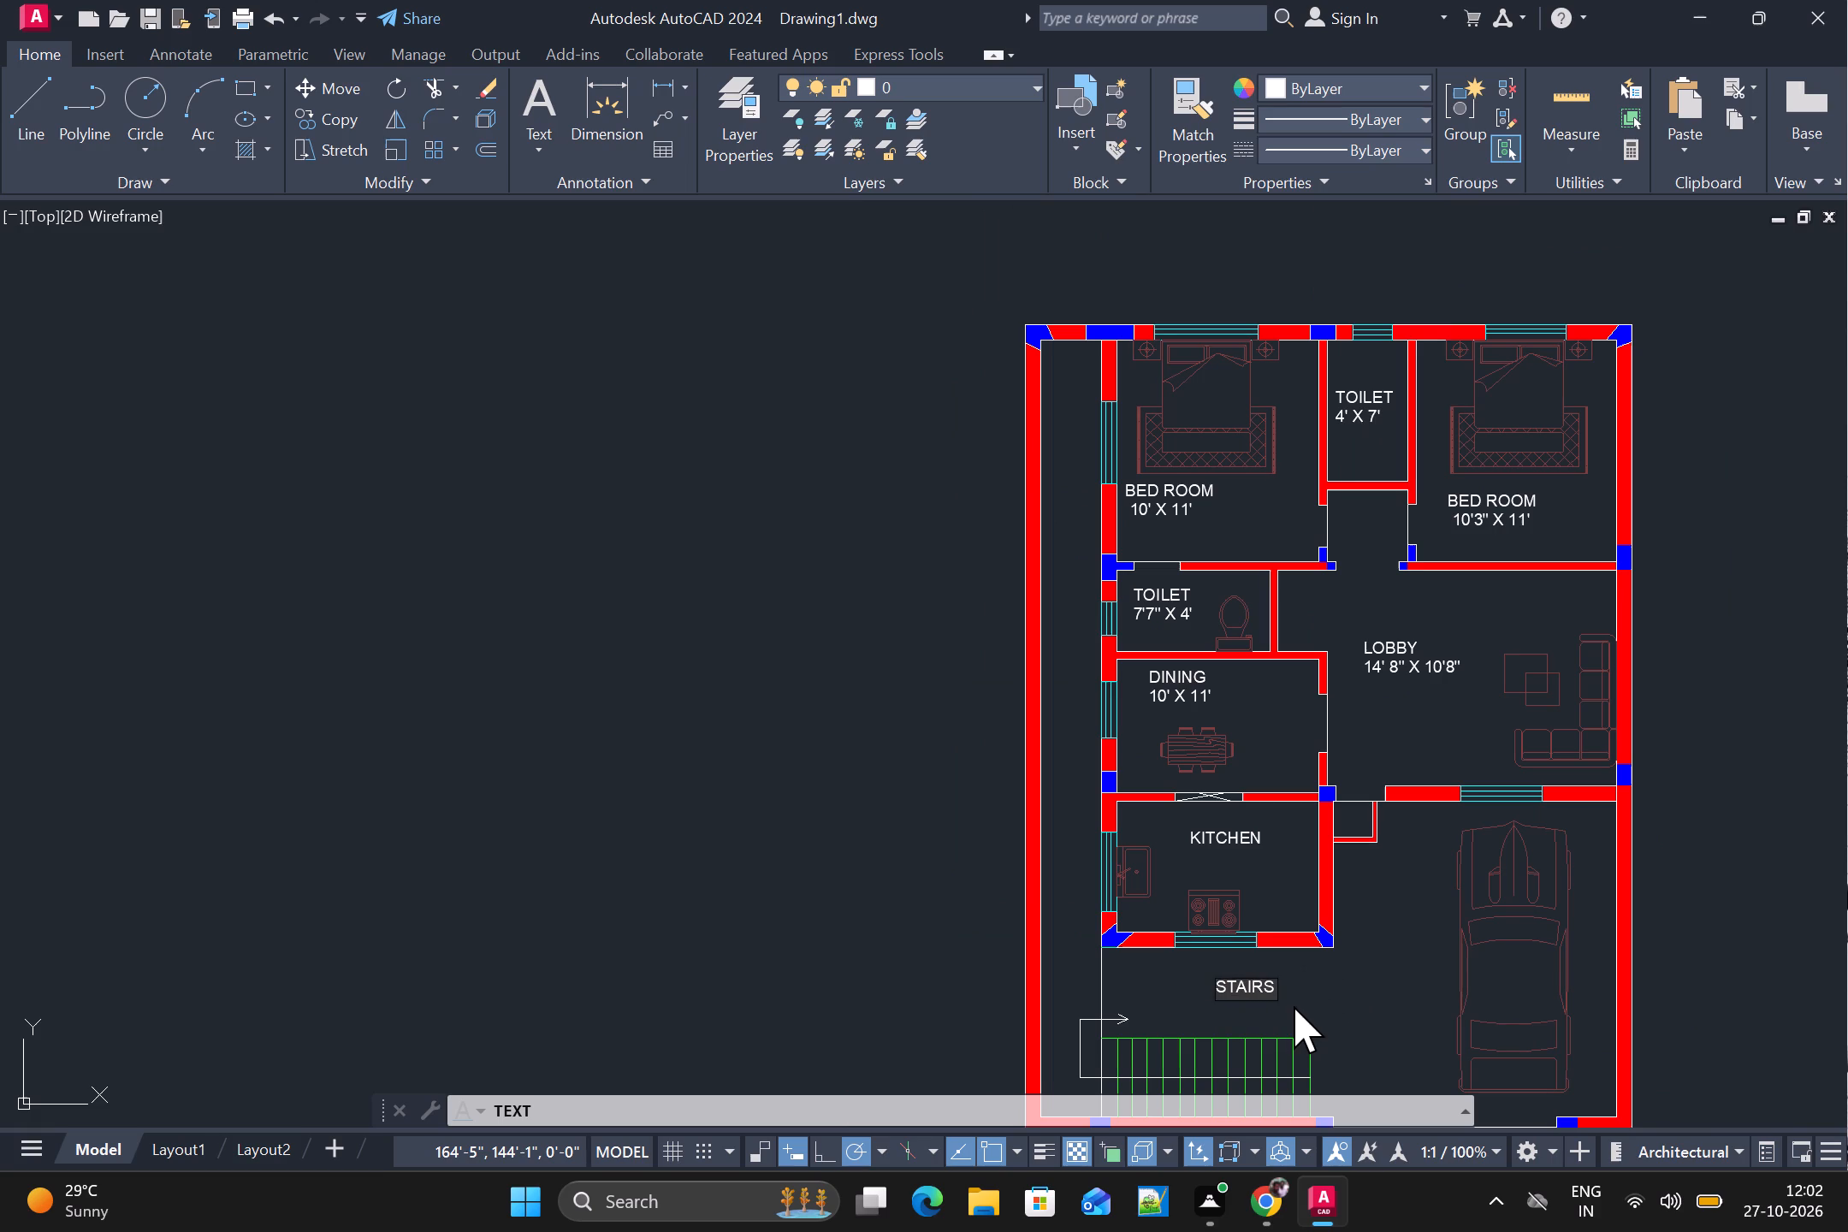
# Add the label "CARPARKING" in the open area between the stairs and the car.
pyautogui.click(1346, 958)
pyautogui.click(1364, 993)
pyautogui.write('CAR')
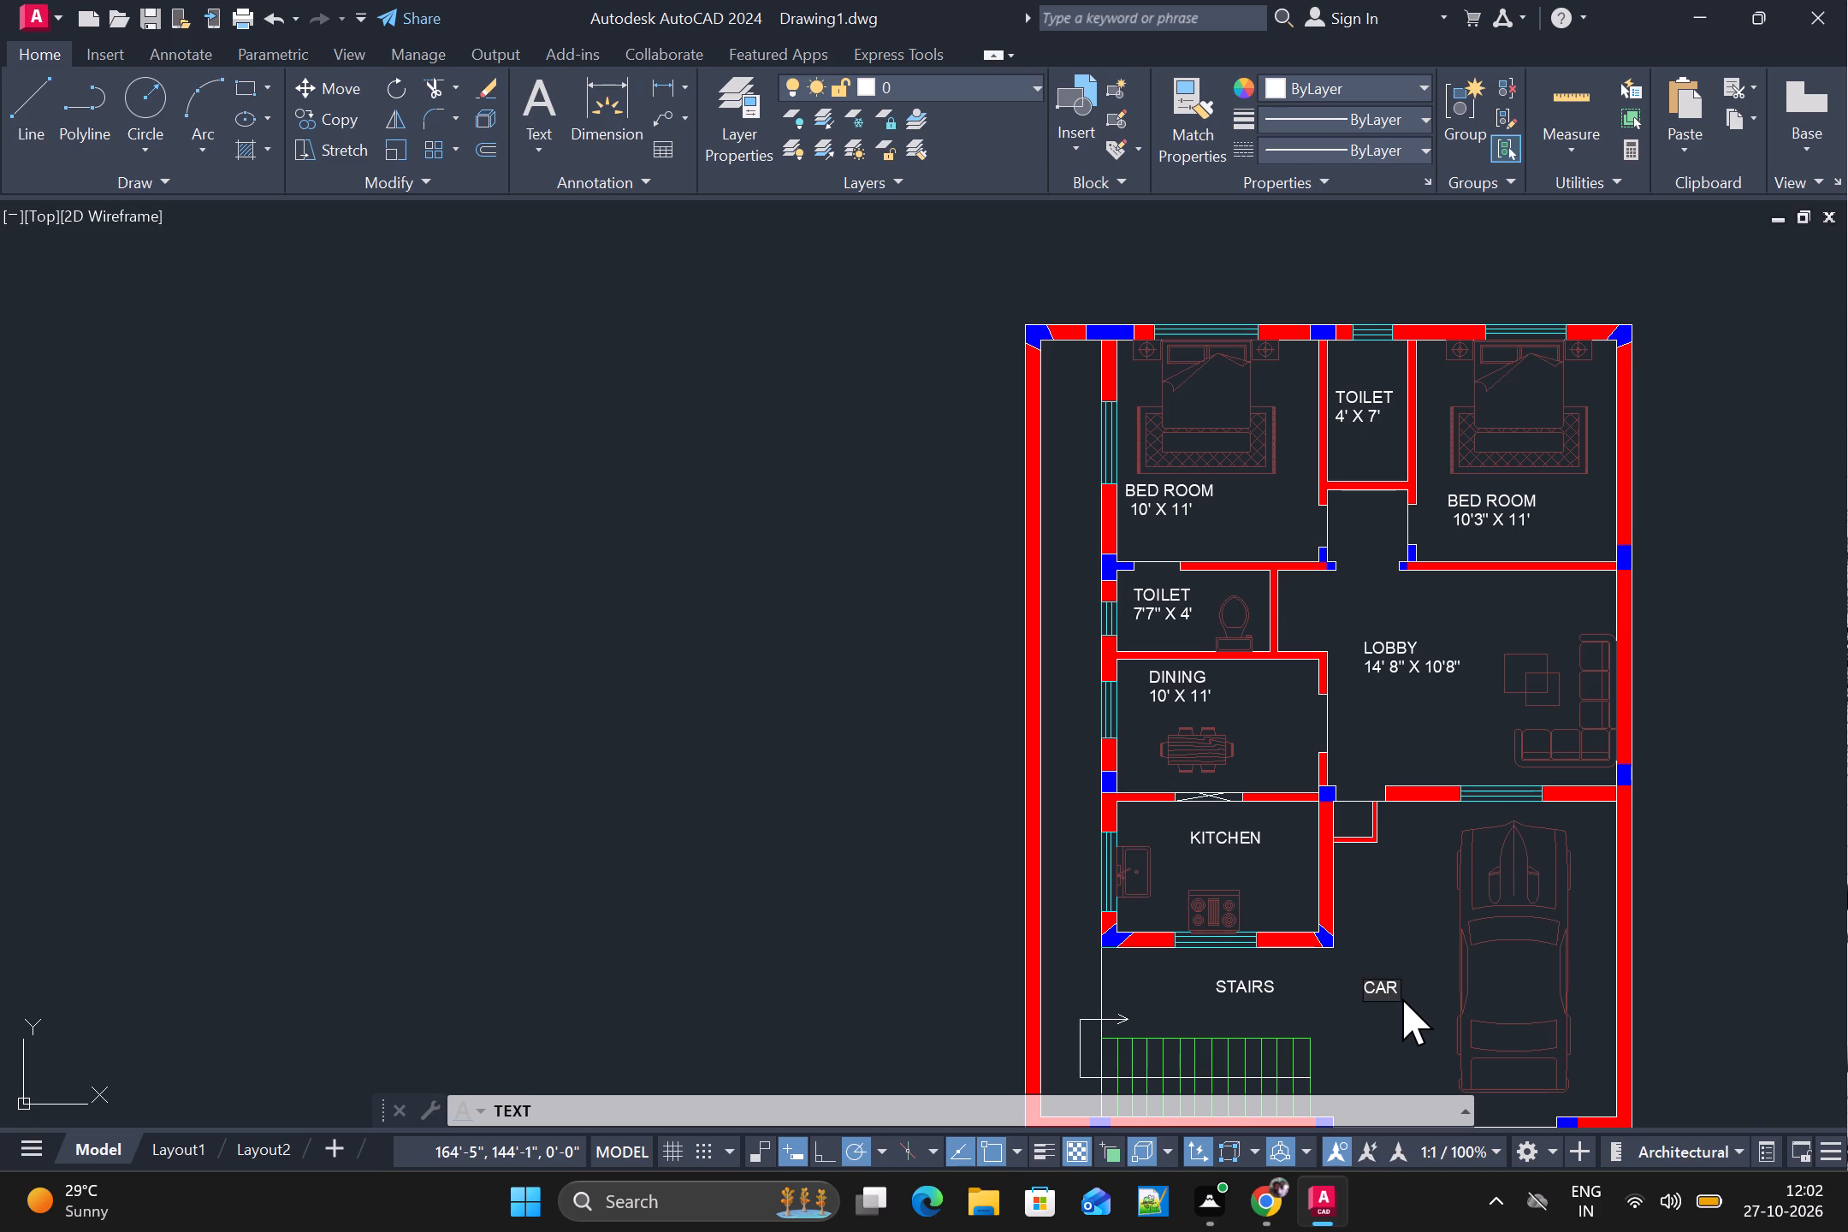
pyautogui.press('p')
pyautogui.write('ARKING')
pyautogui.press('Return')
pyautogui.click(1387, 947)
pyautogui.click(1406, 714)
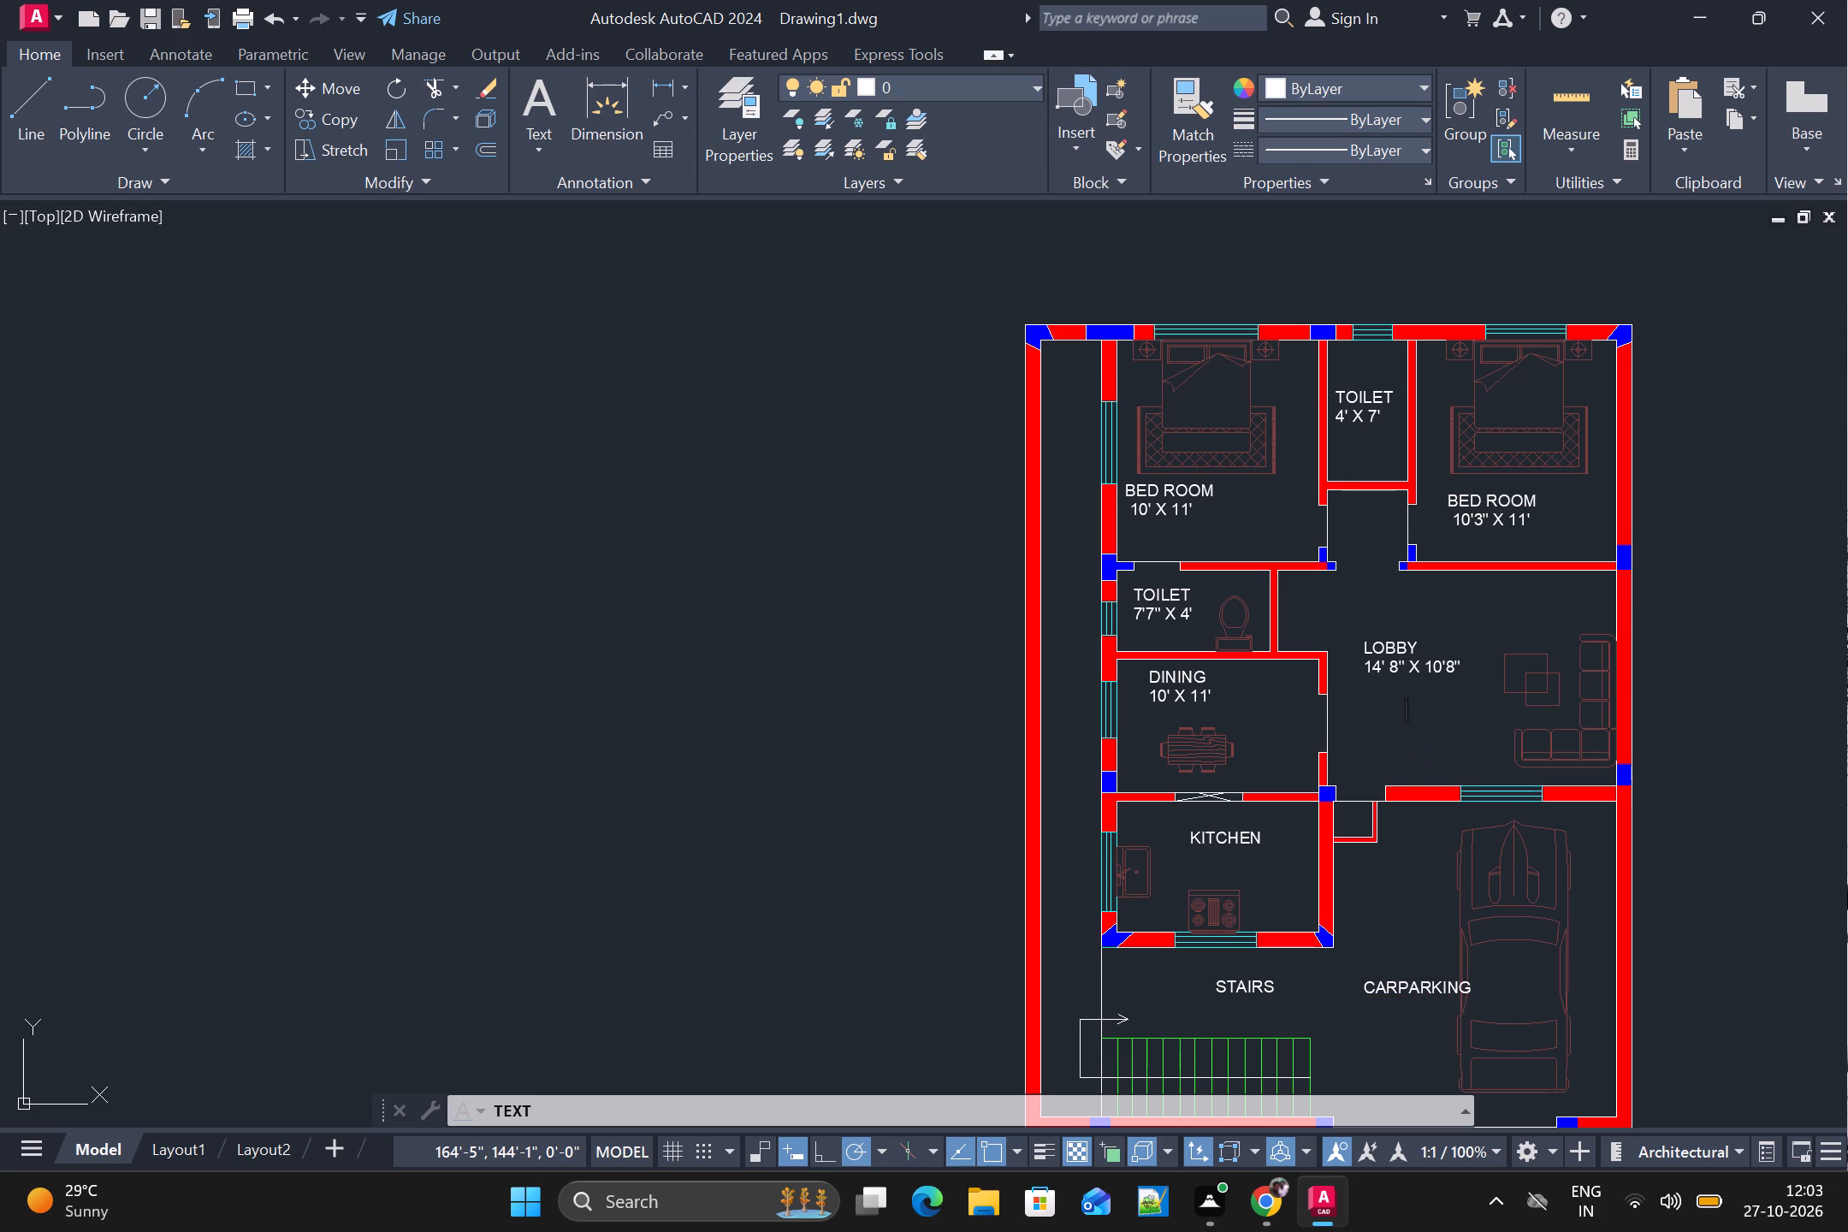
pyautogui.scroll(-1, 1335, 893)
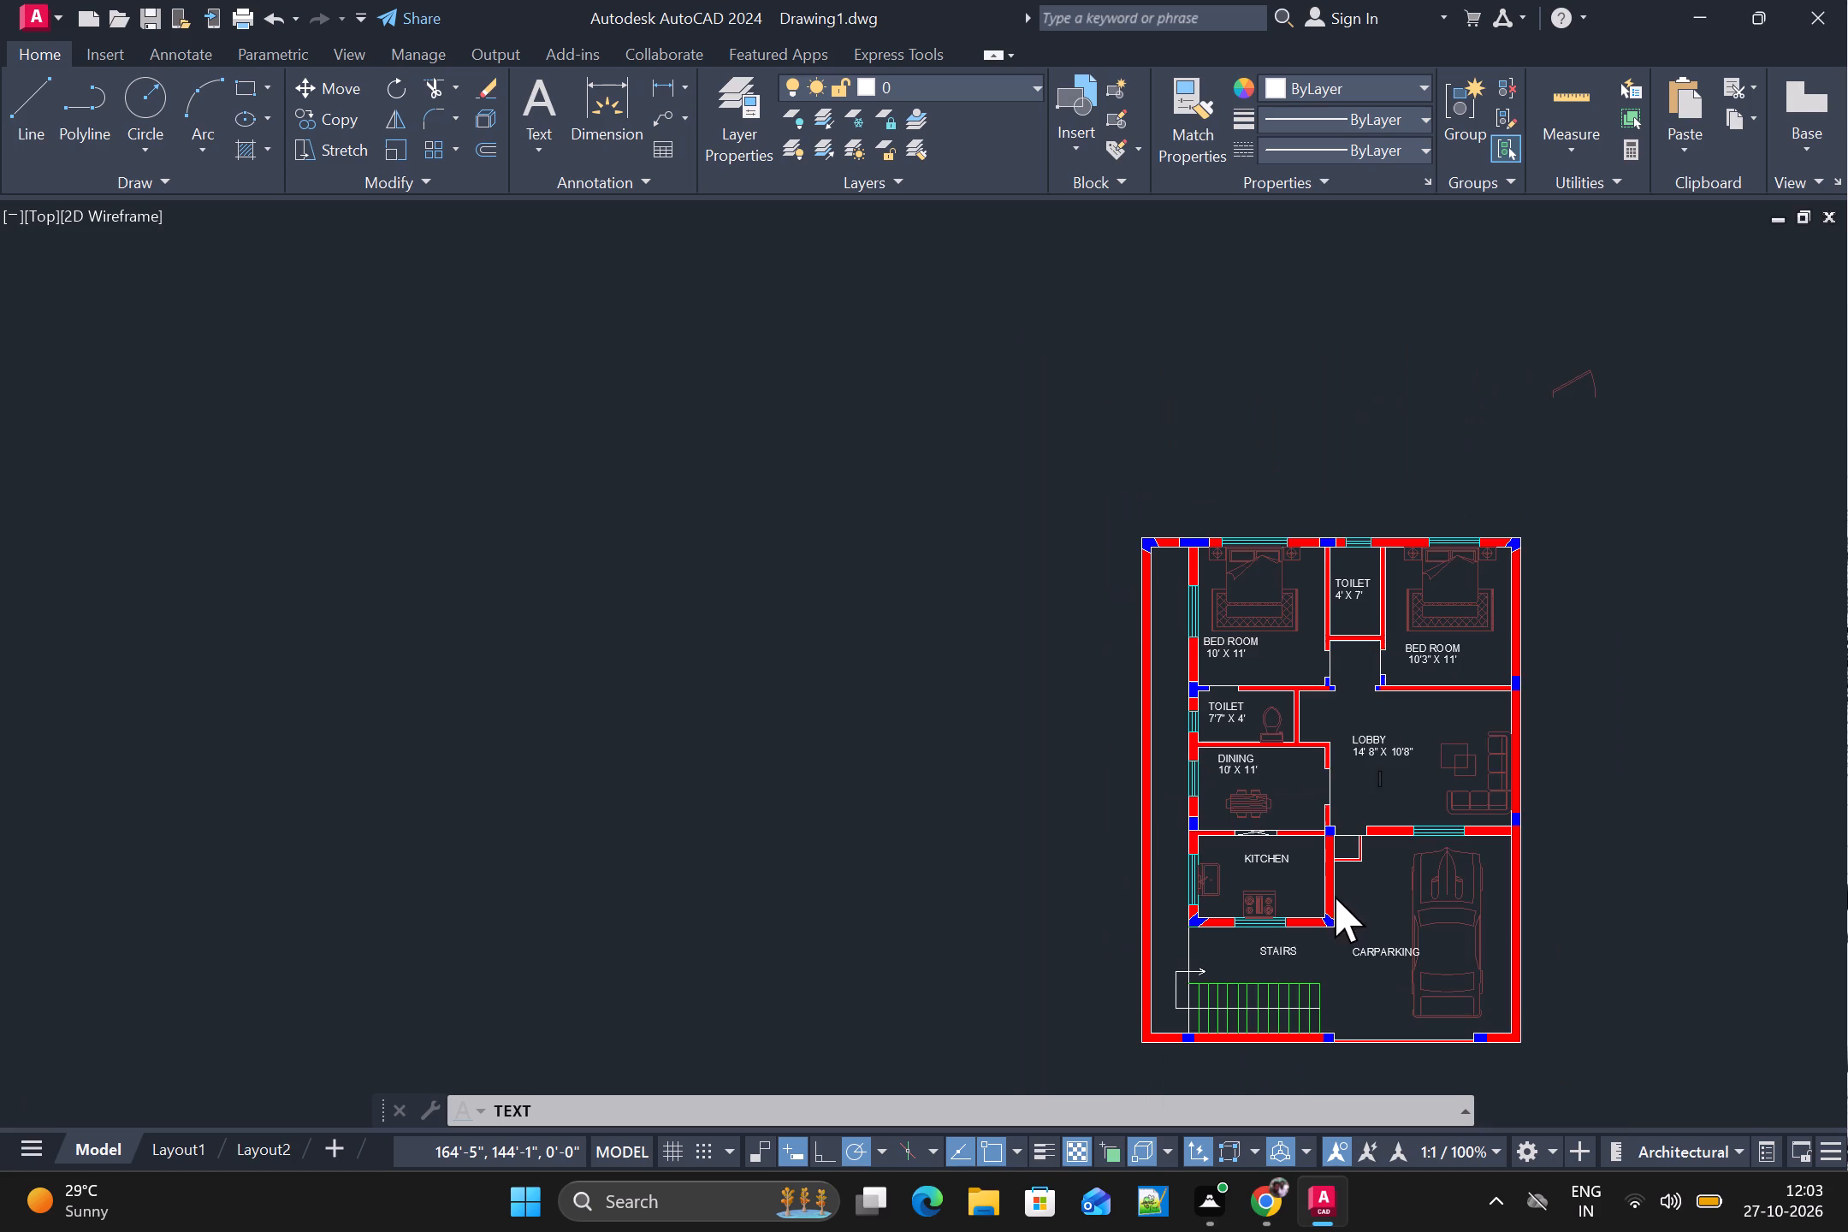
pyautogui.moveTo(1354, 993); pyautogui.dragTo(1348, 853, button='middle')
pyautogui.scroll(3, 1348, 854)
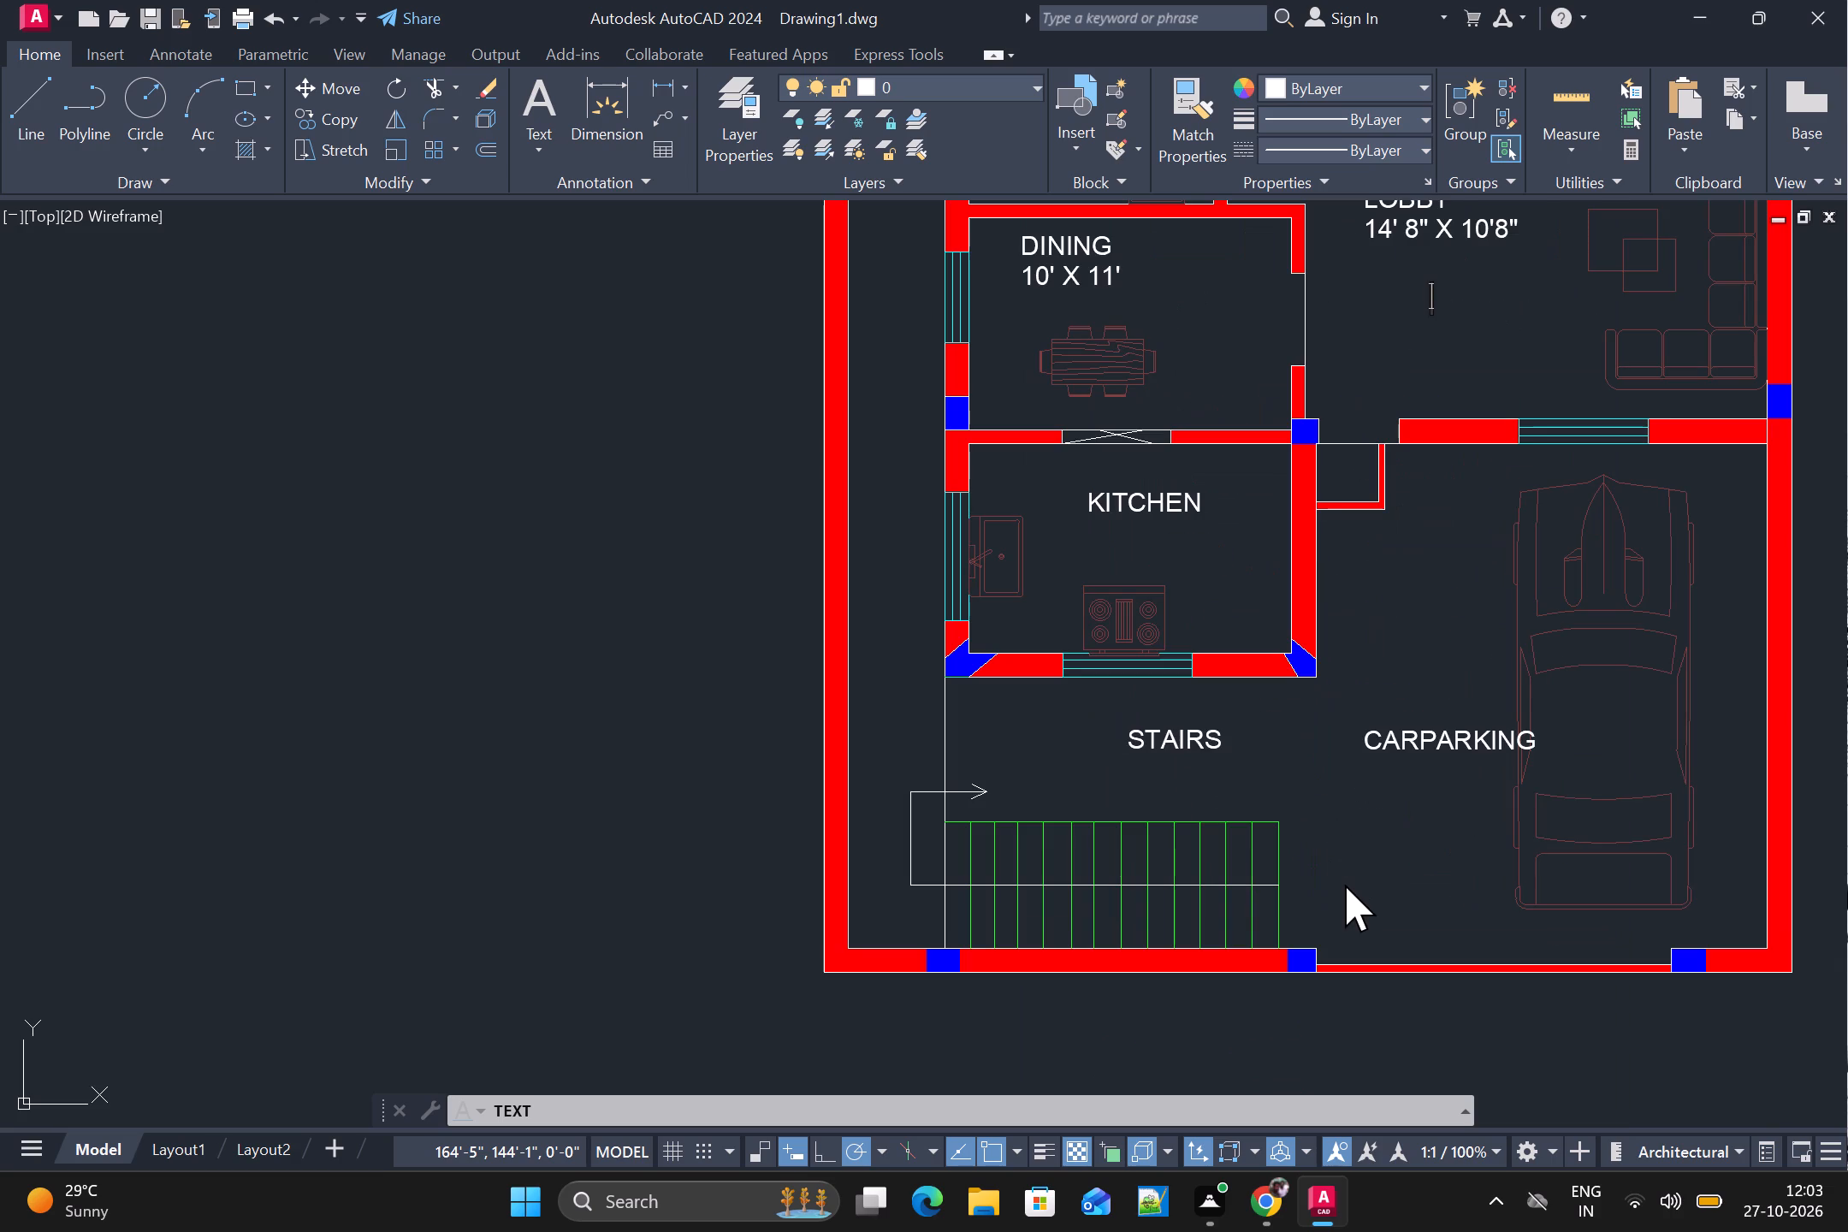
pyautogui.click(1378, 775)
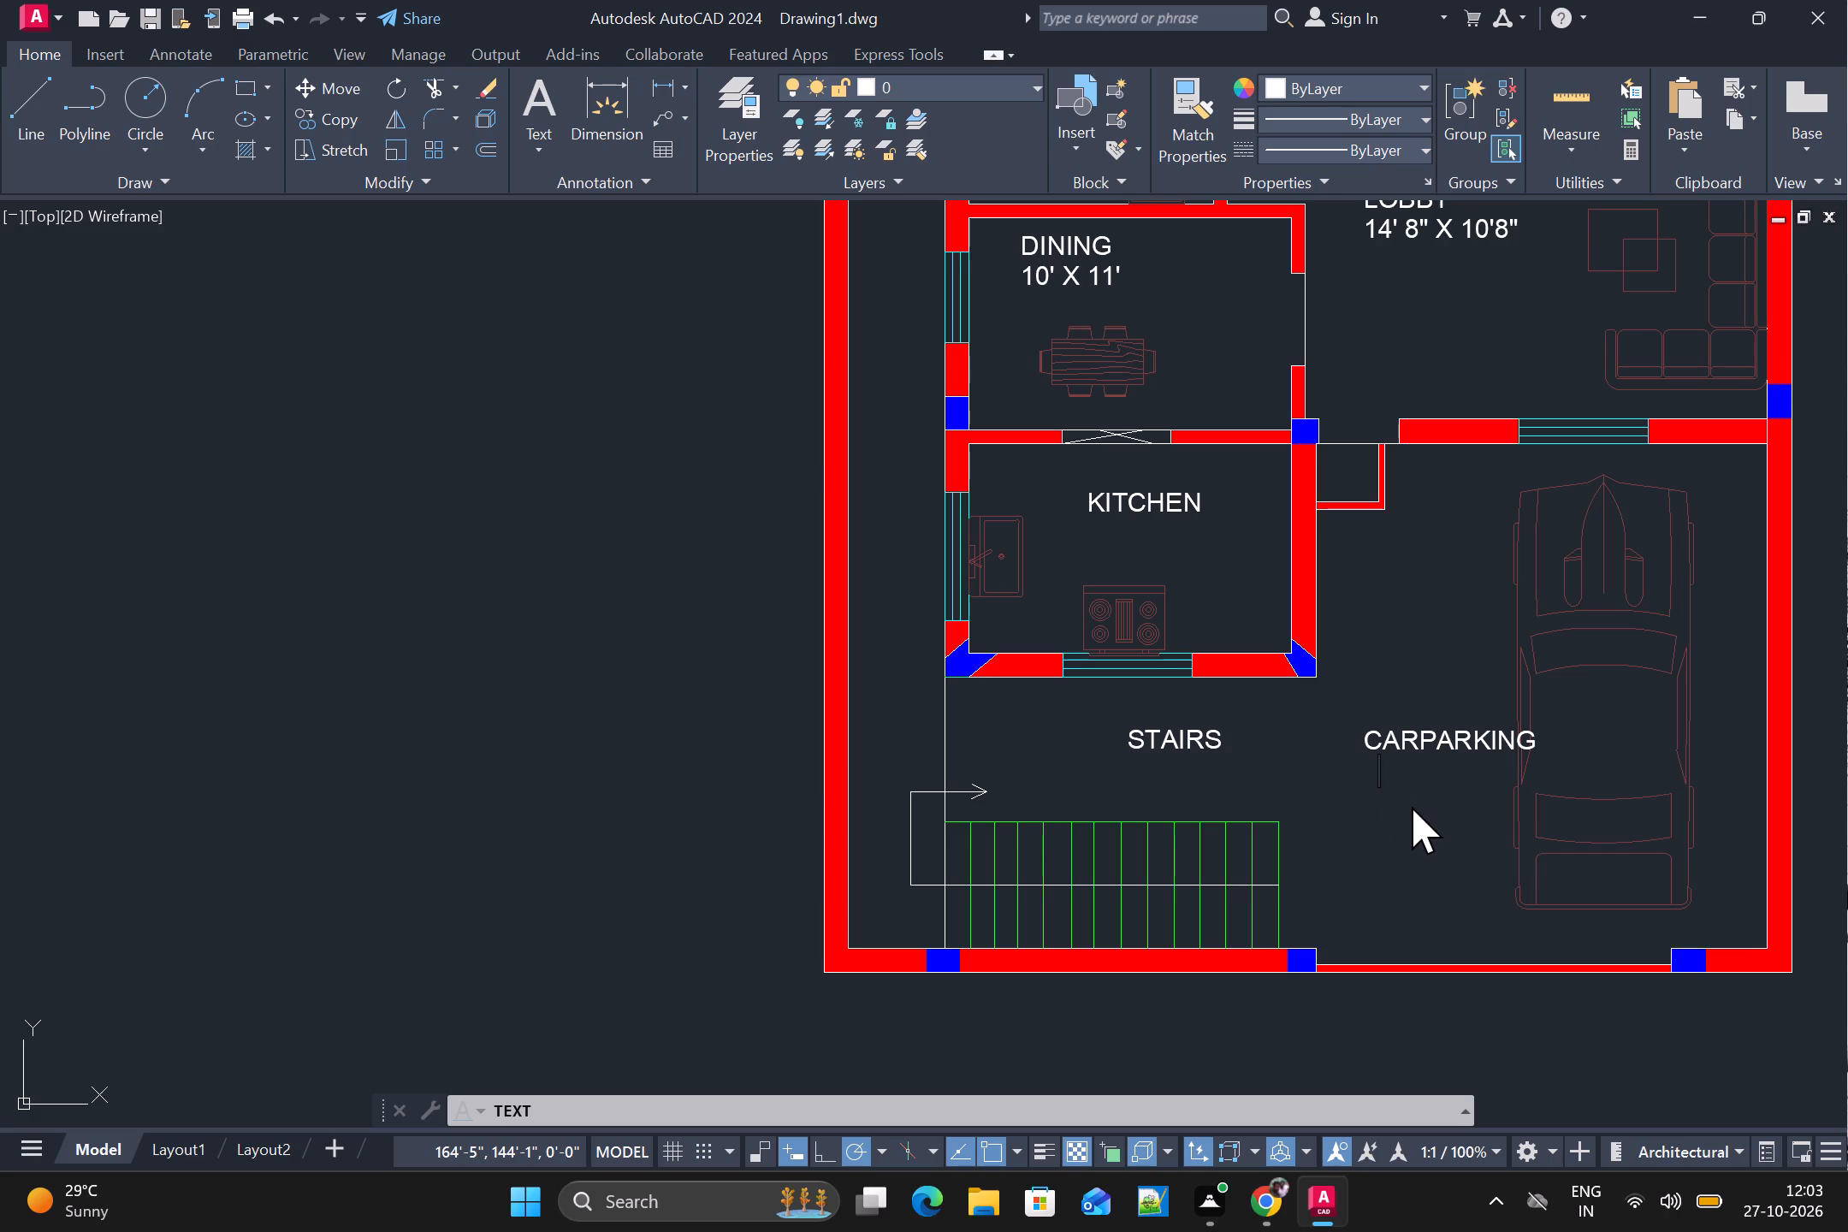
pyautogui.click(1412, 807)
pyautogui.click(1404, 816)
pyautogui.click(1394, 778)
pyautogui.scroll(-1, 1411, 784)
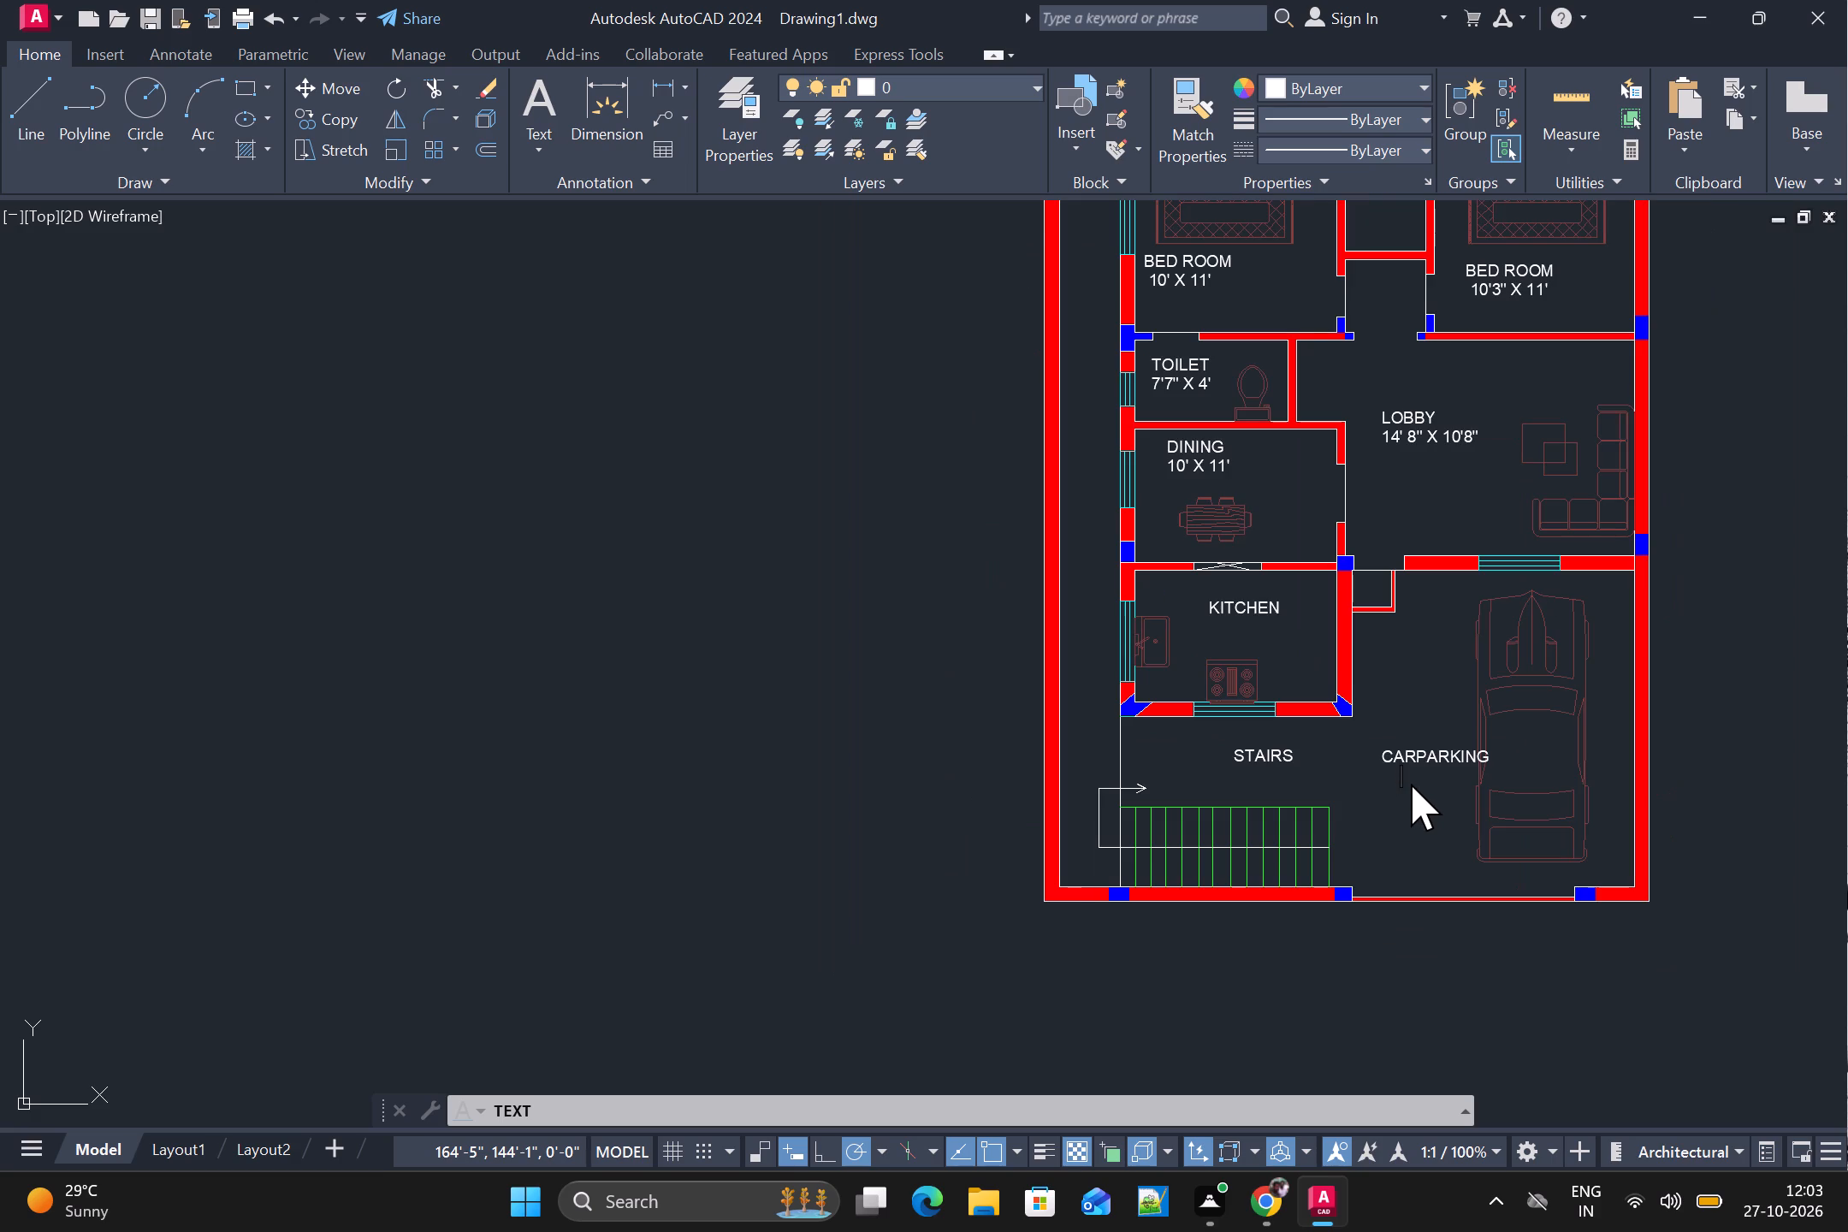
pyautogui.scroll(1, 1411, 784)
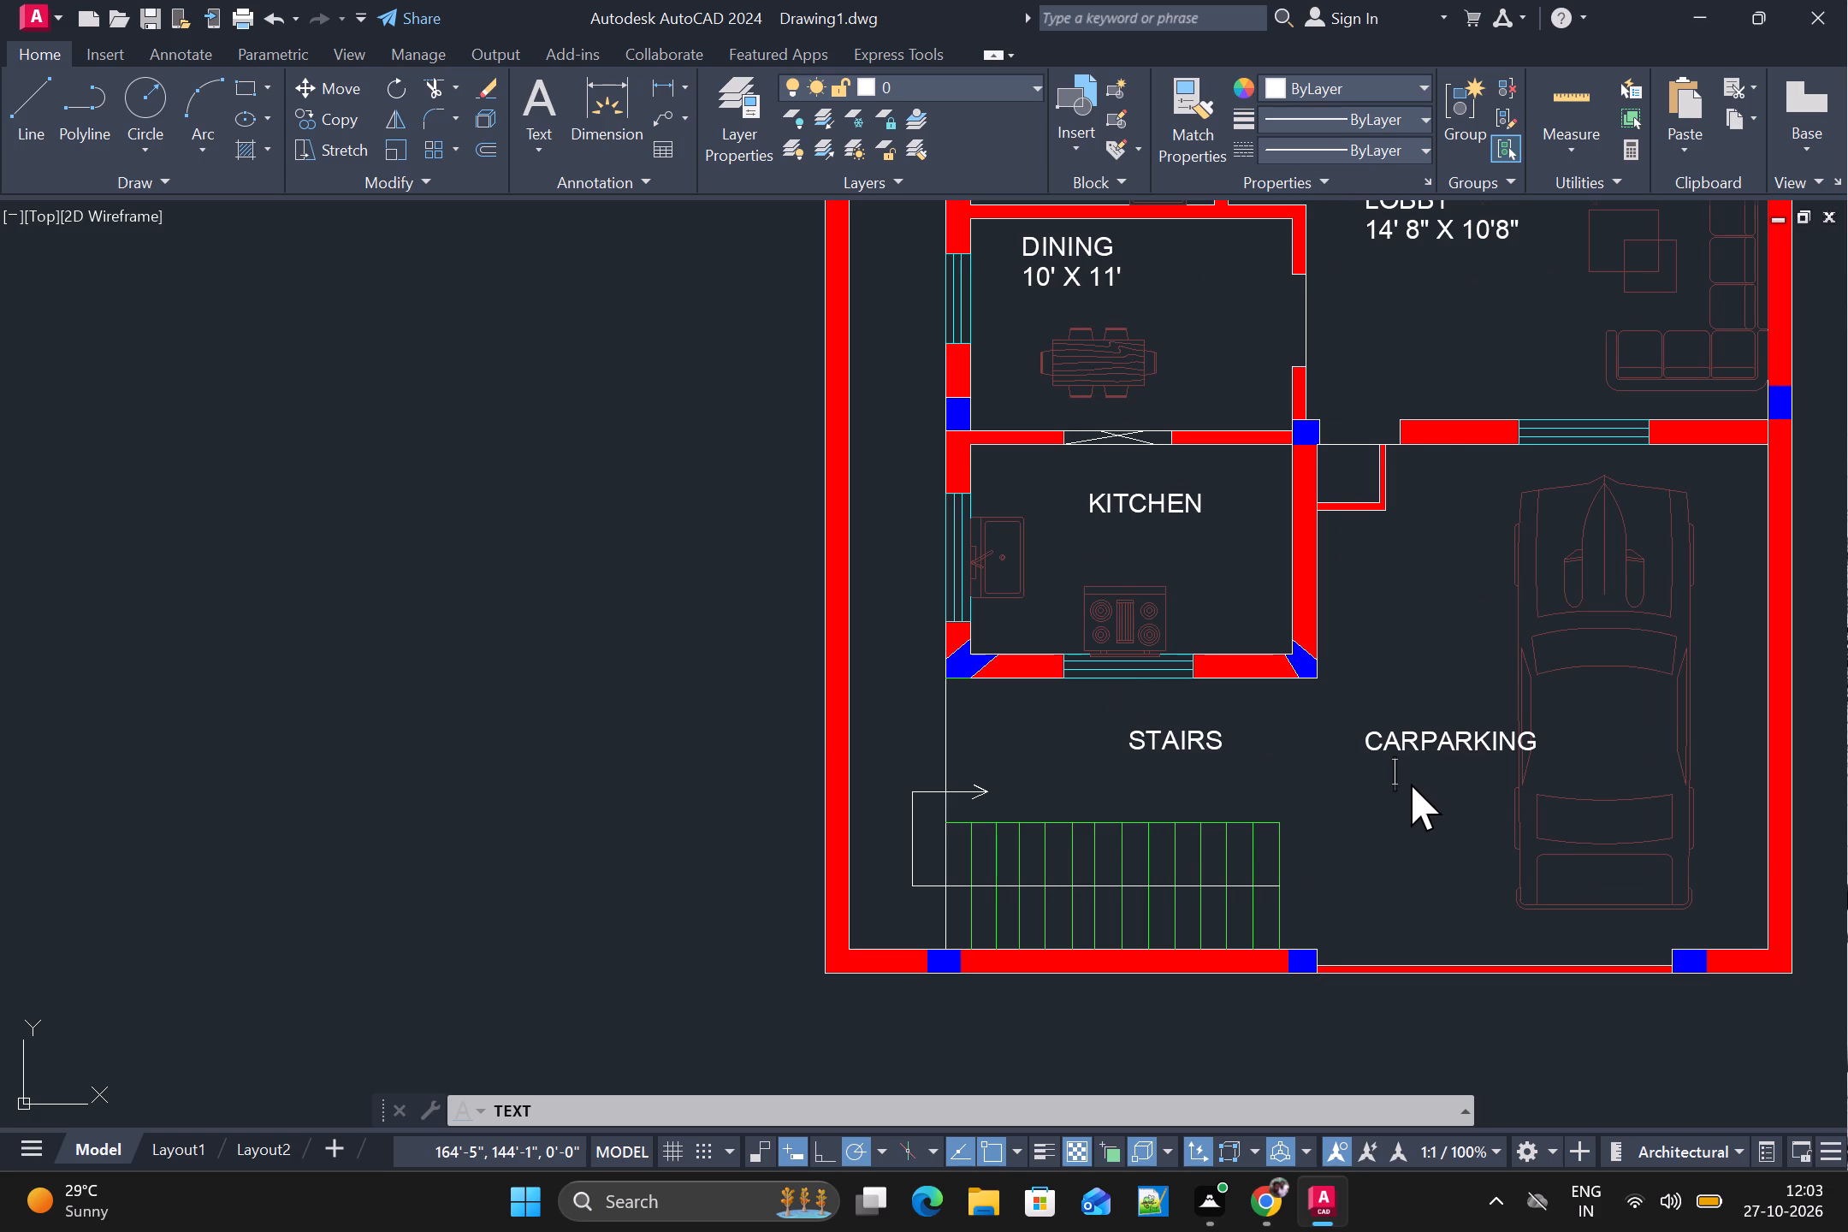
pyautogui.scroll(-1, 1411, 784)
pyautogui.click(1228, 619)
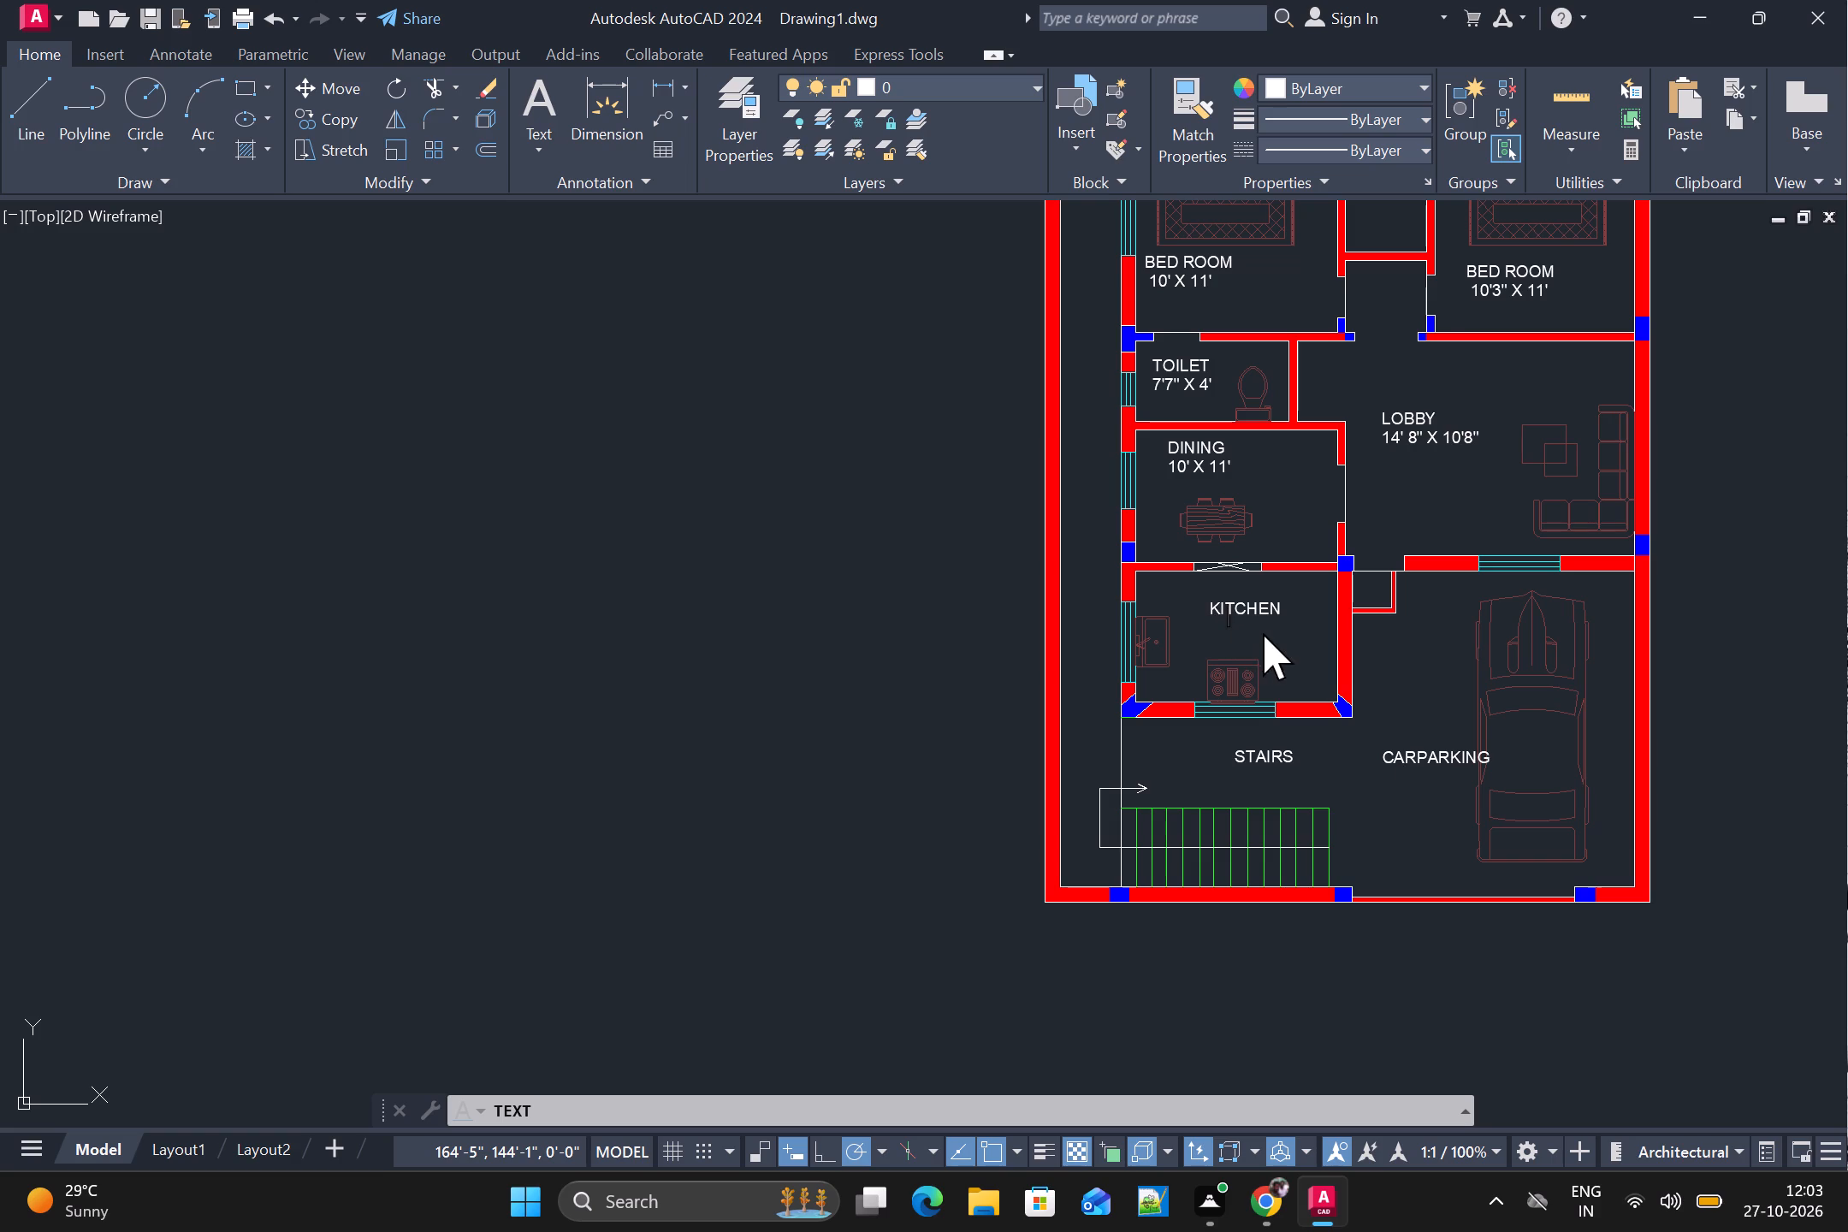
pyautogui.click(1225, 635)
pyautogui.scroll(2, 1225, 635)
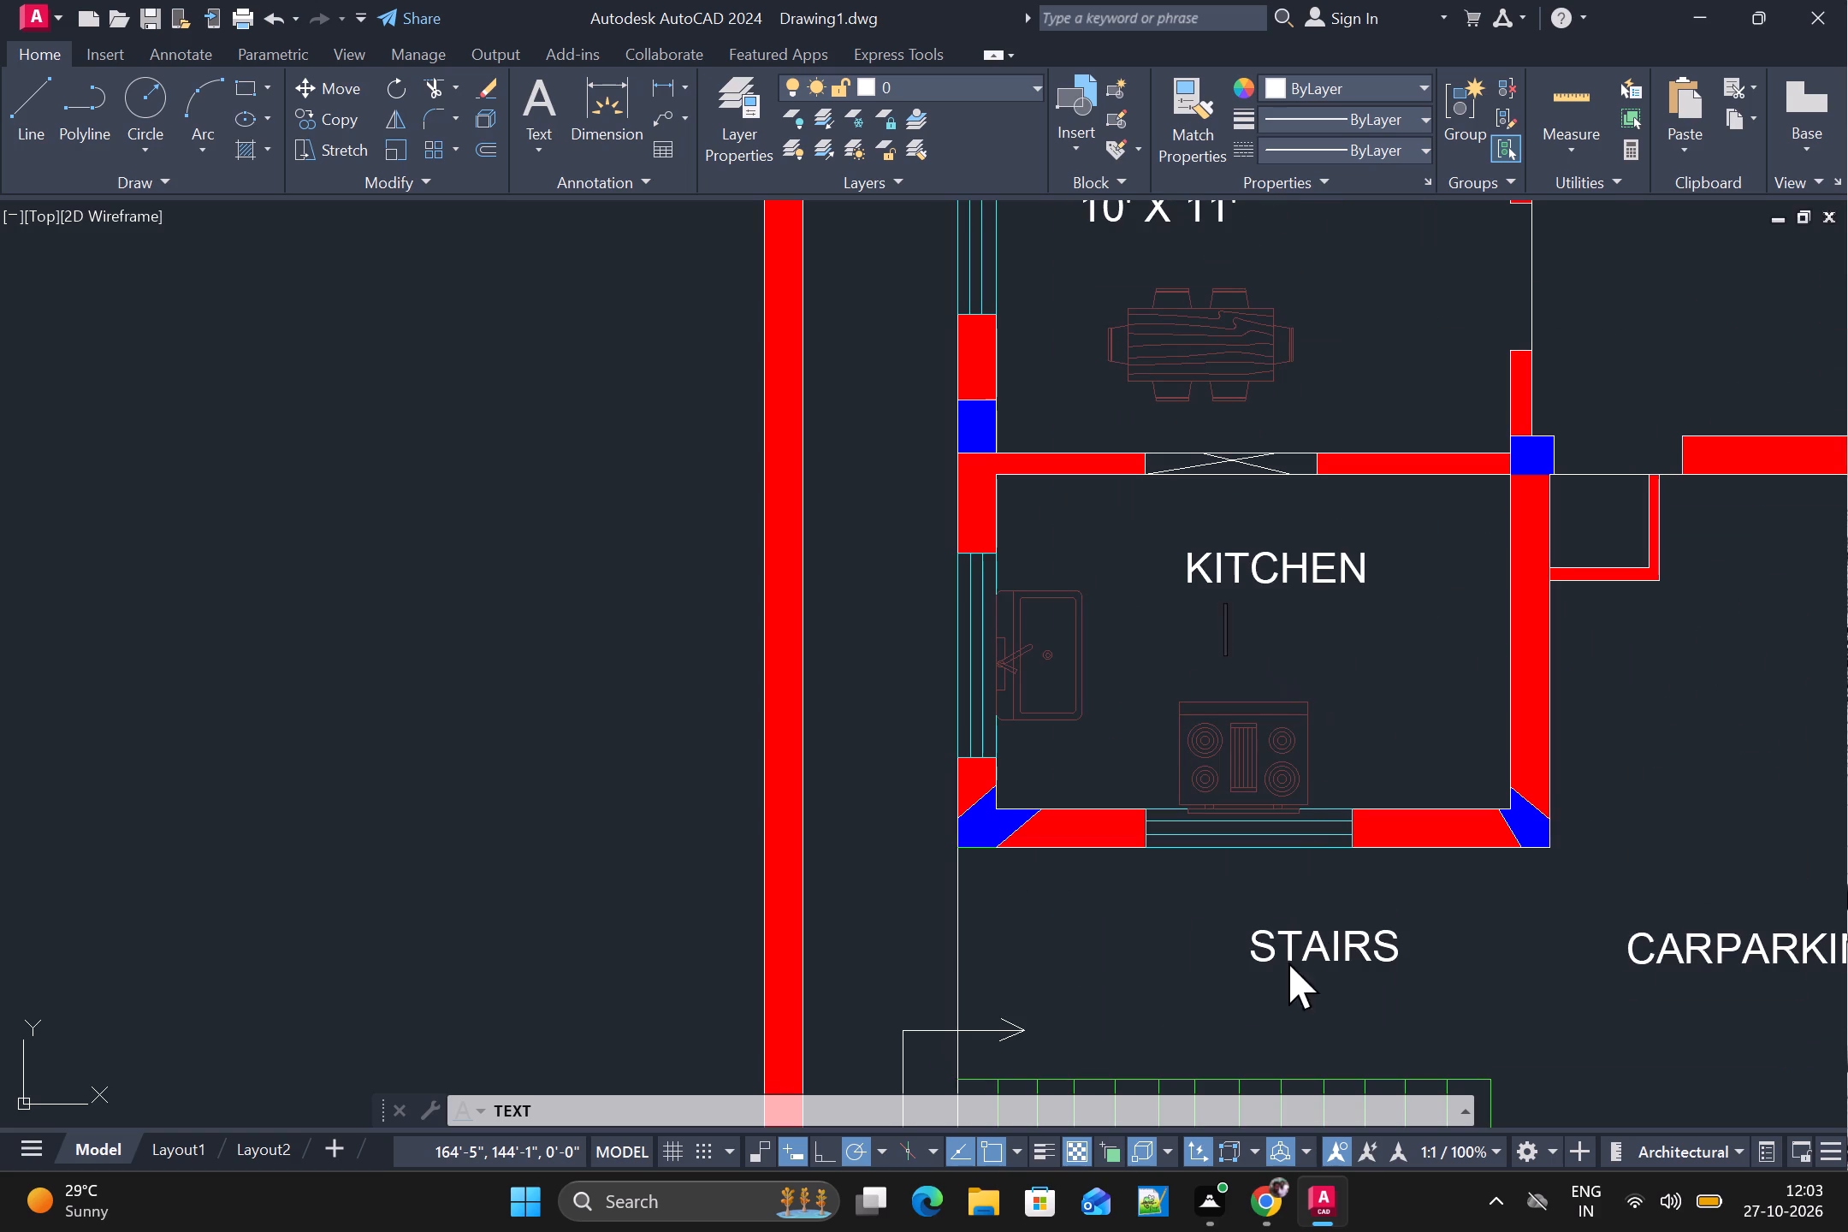
# Add the dimension text "14'2" X6'" directly below the STAIRS label.
pyautogui.click(1270, 996)
pyautogui.scroll(-1, 1329, 996)
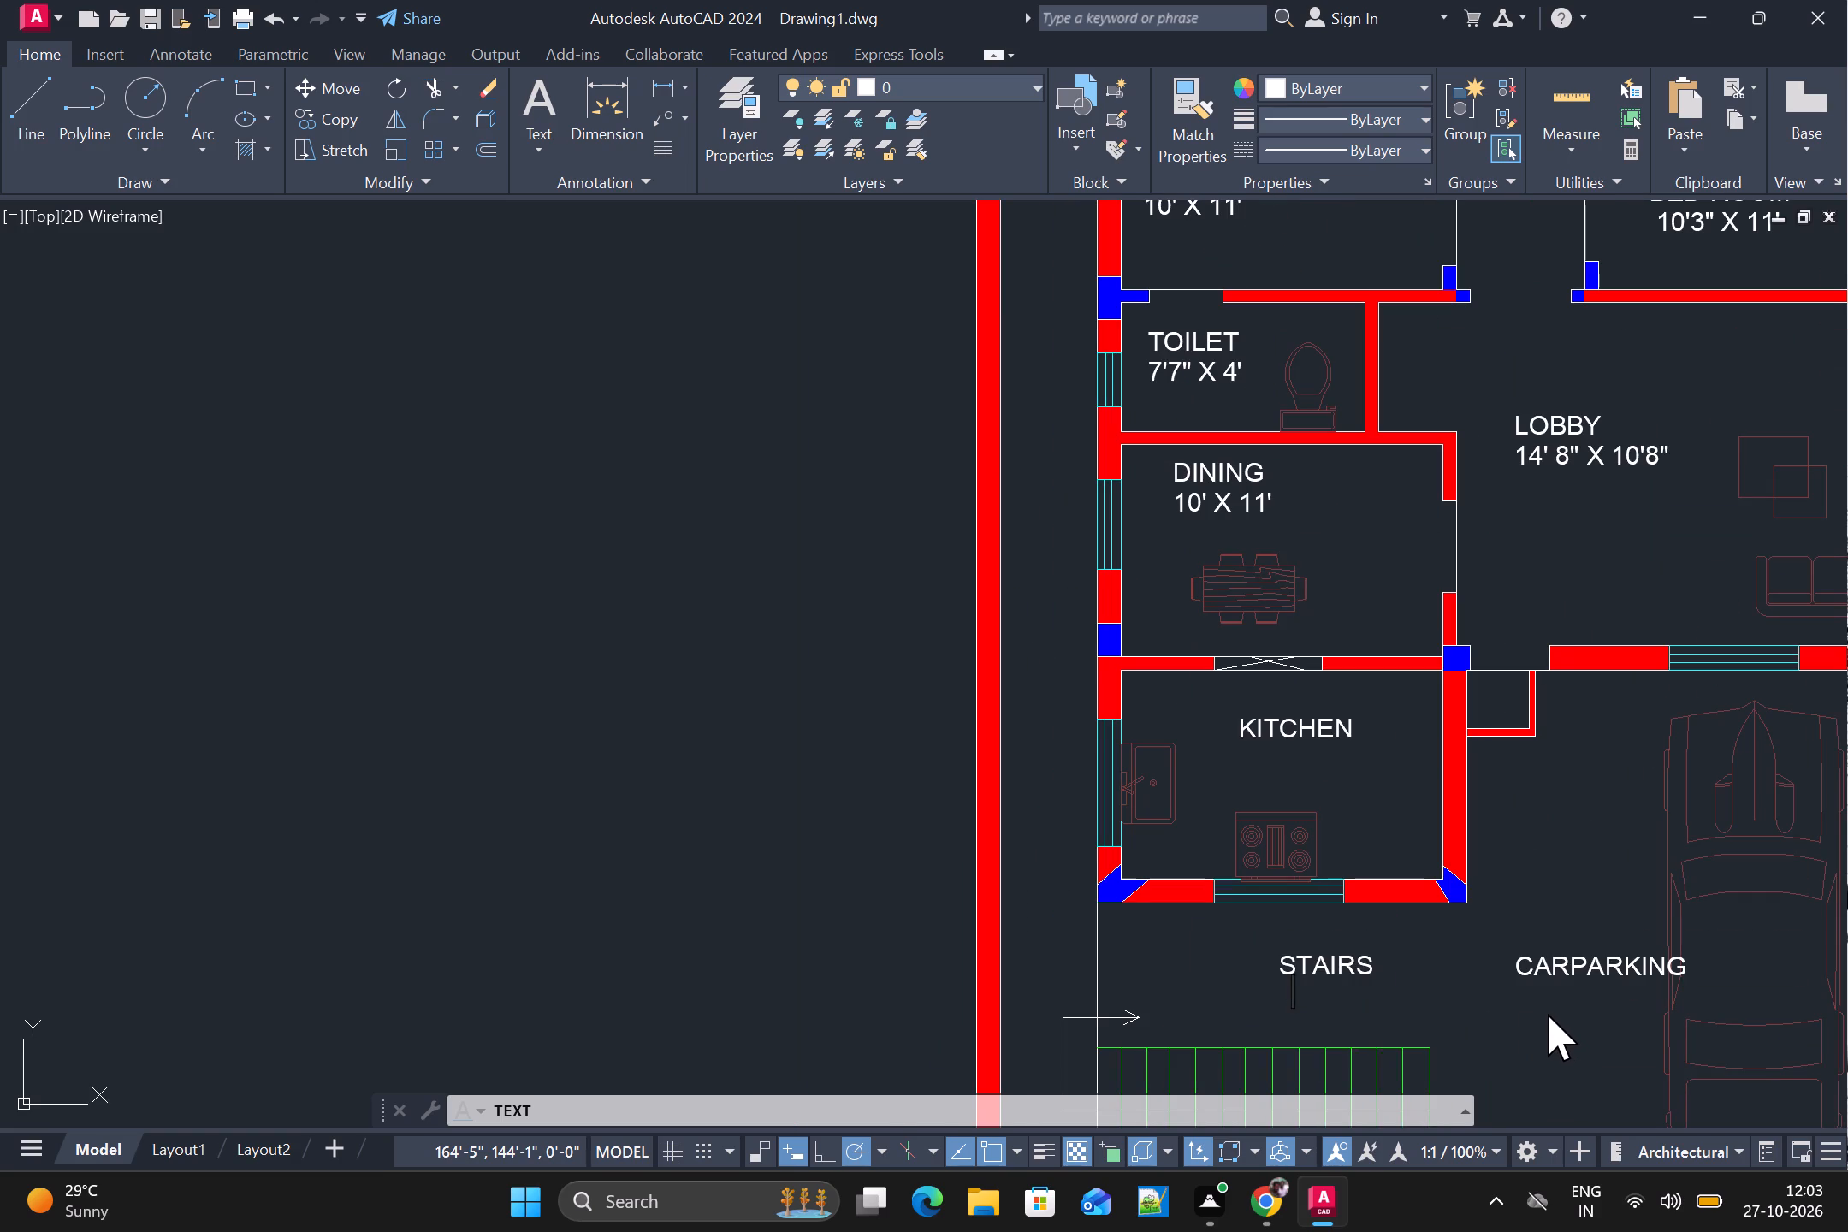
pyautogui.scroll(-1, 1546, 1013)
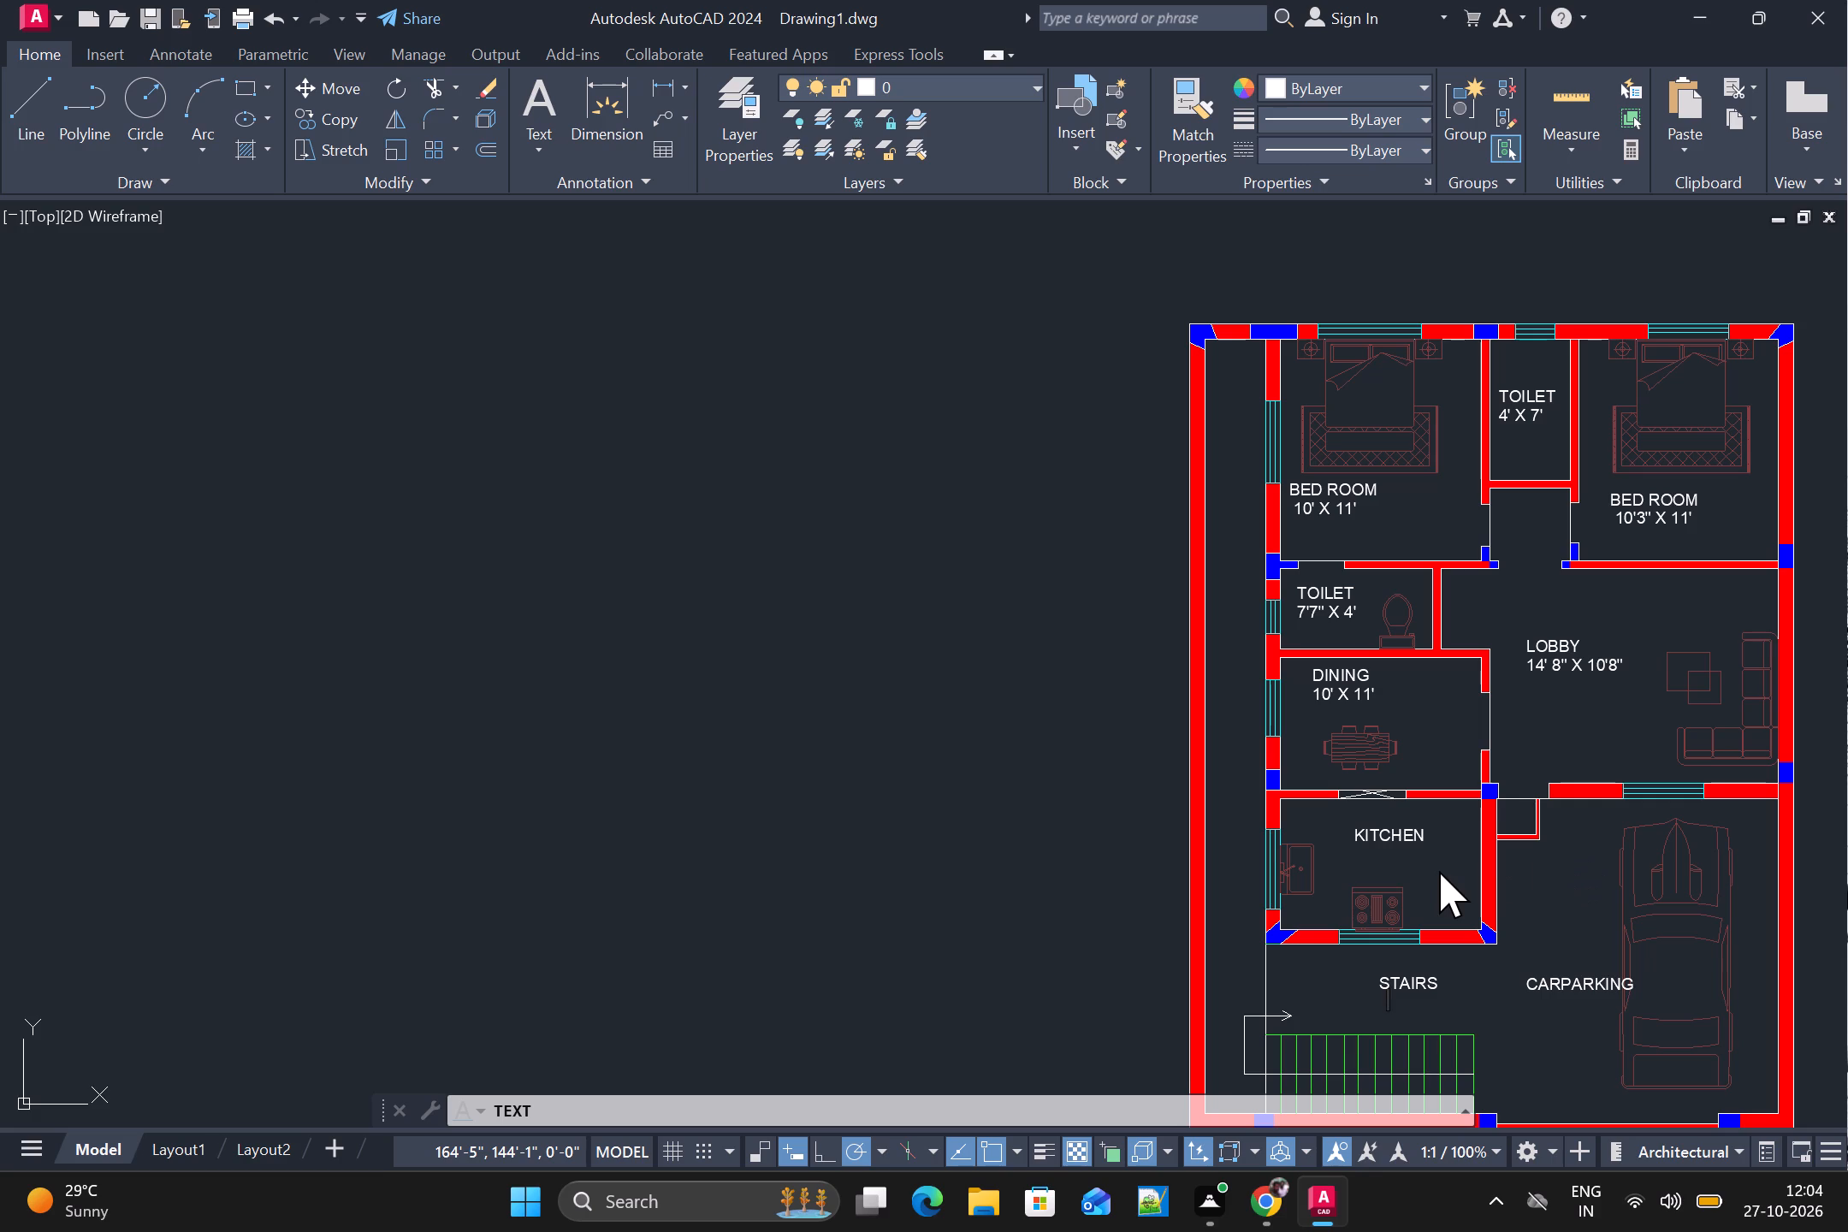
pyautogui.write('14;')
pyautogui.press('BackSpace')
pyautogui.press("'")
pyautogui.write('2"')
pyautogui.press('space')
pyautogui.write('X')
pyautogui.write("6'")
# Add the dimension text "11'8"X10'8"" directly below the CARPARKING label.
pyautogui.click(1555, 997)
pyautogui.click(1543, 1018)
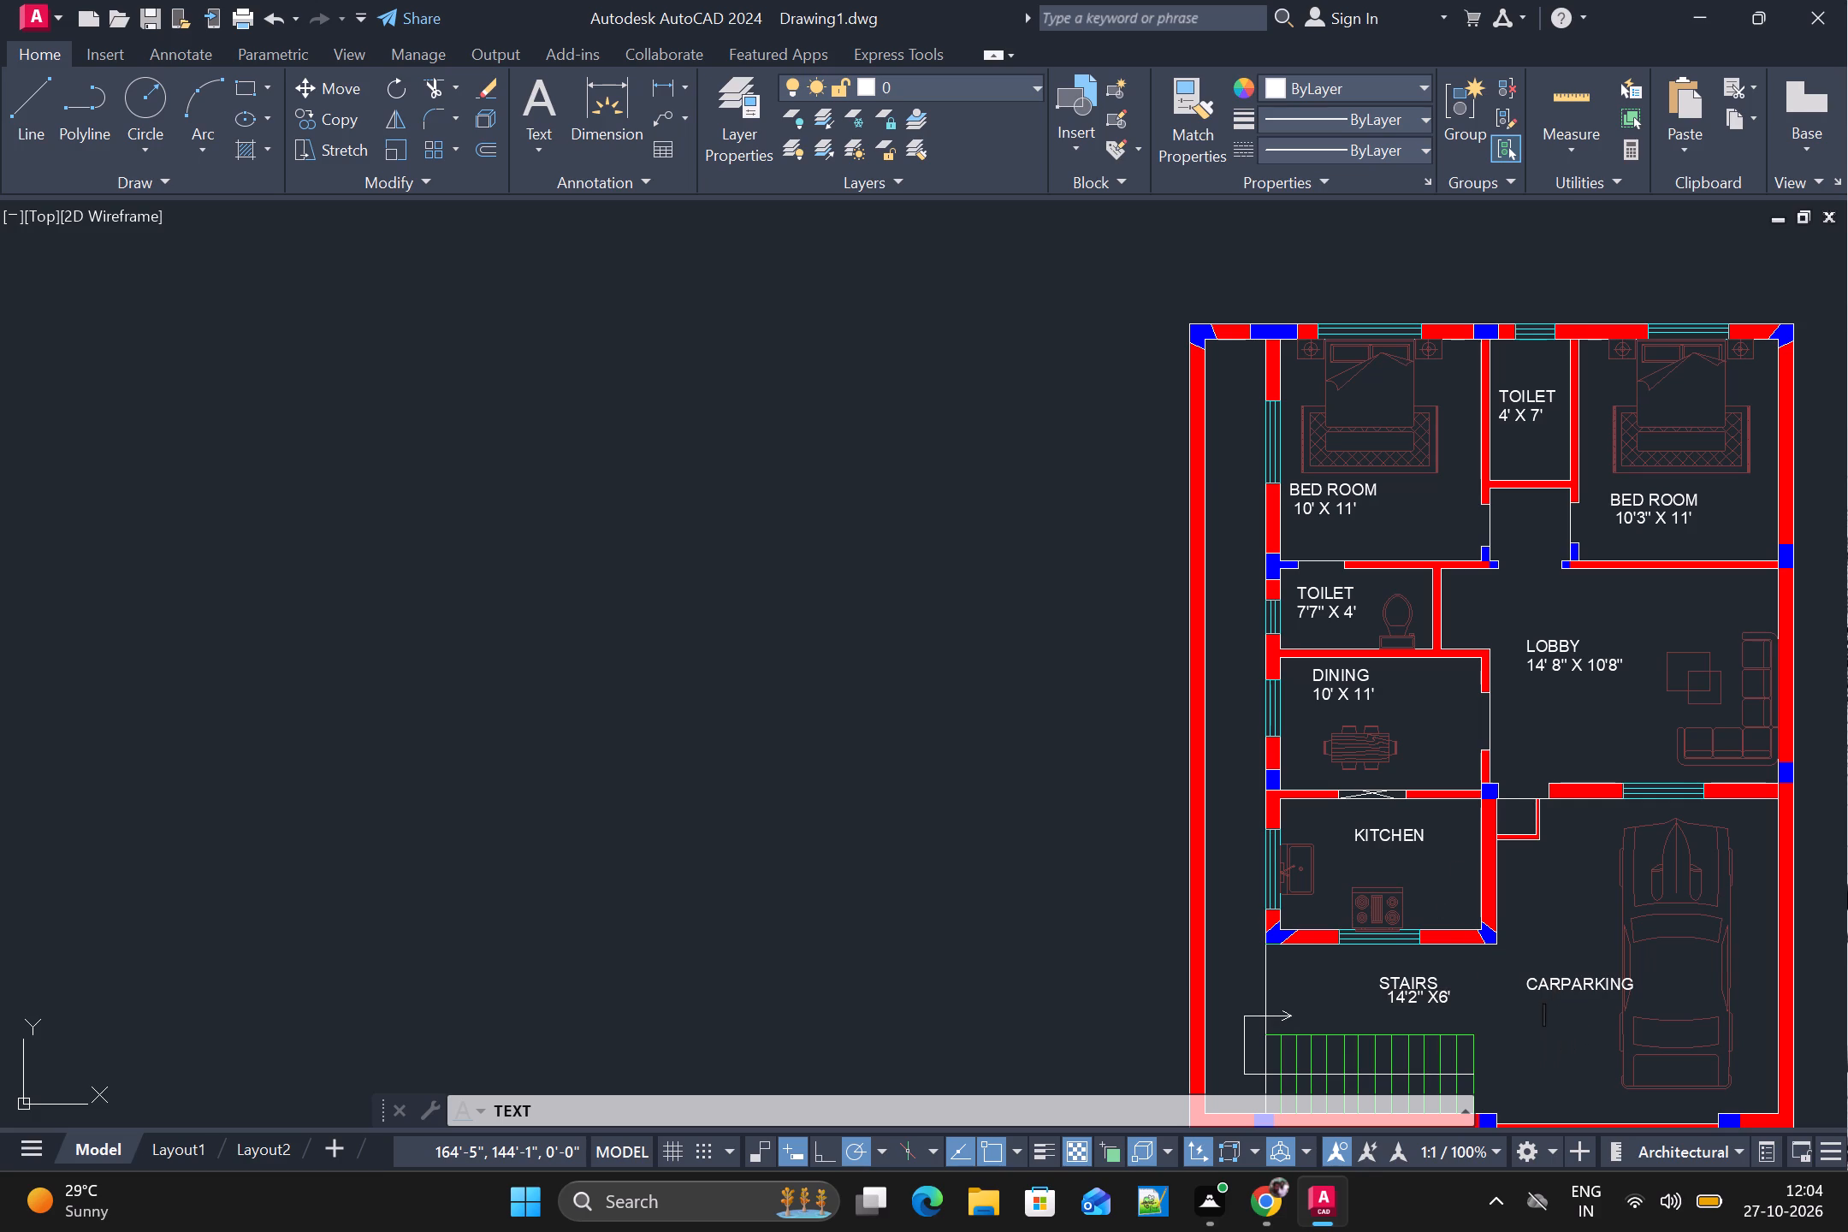
pyautogui.scroll(1, 1543, 1021)
pyautogui.click(1555, 1006)
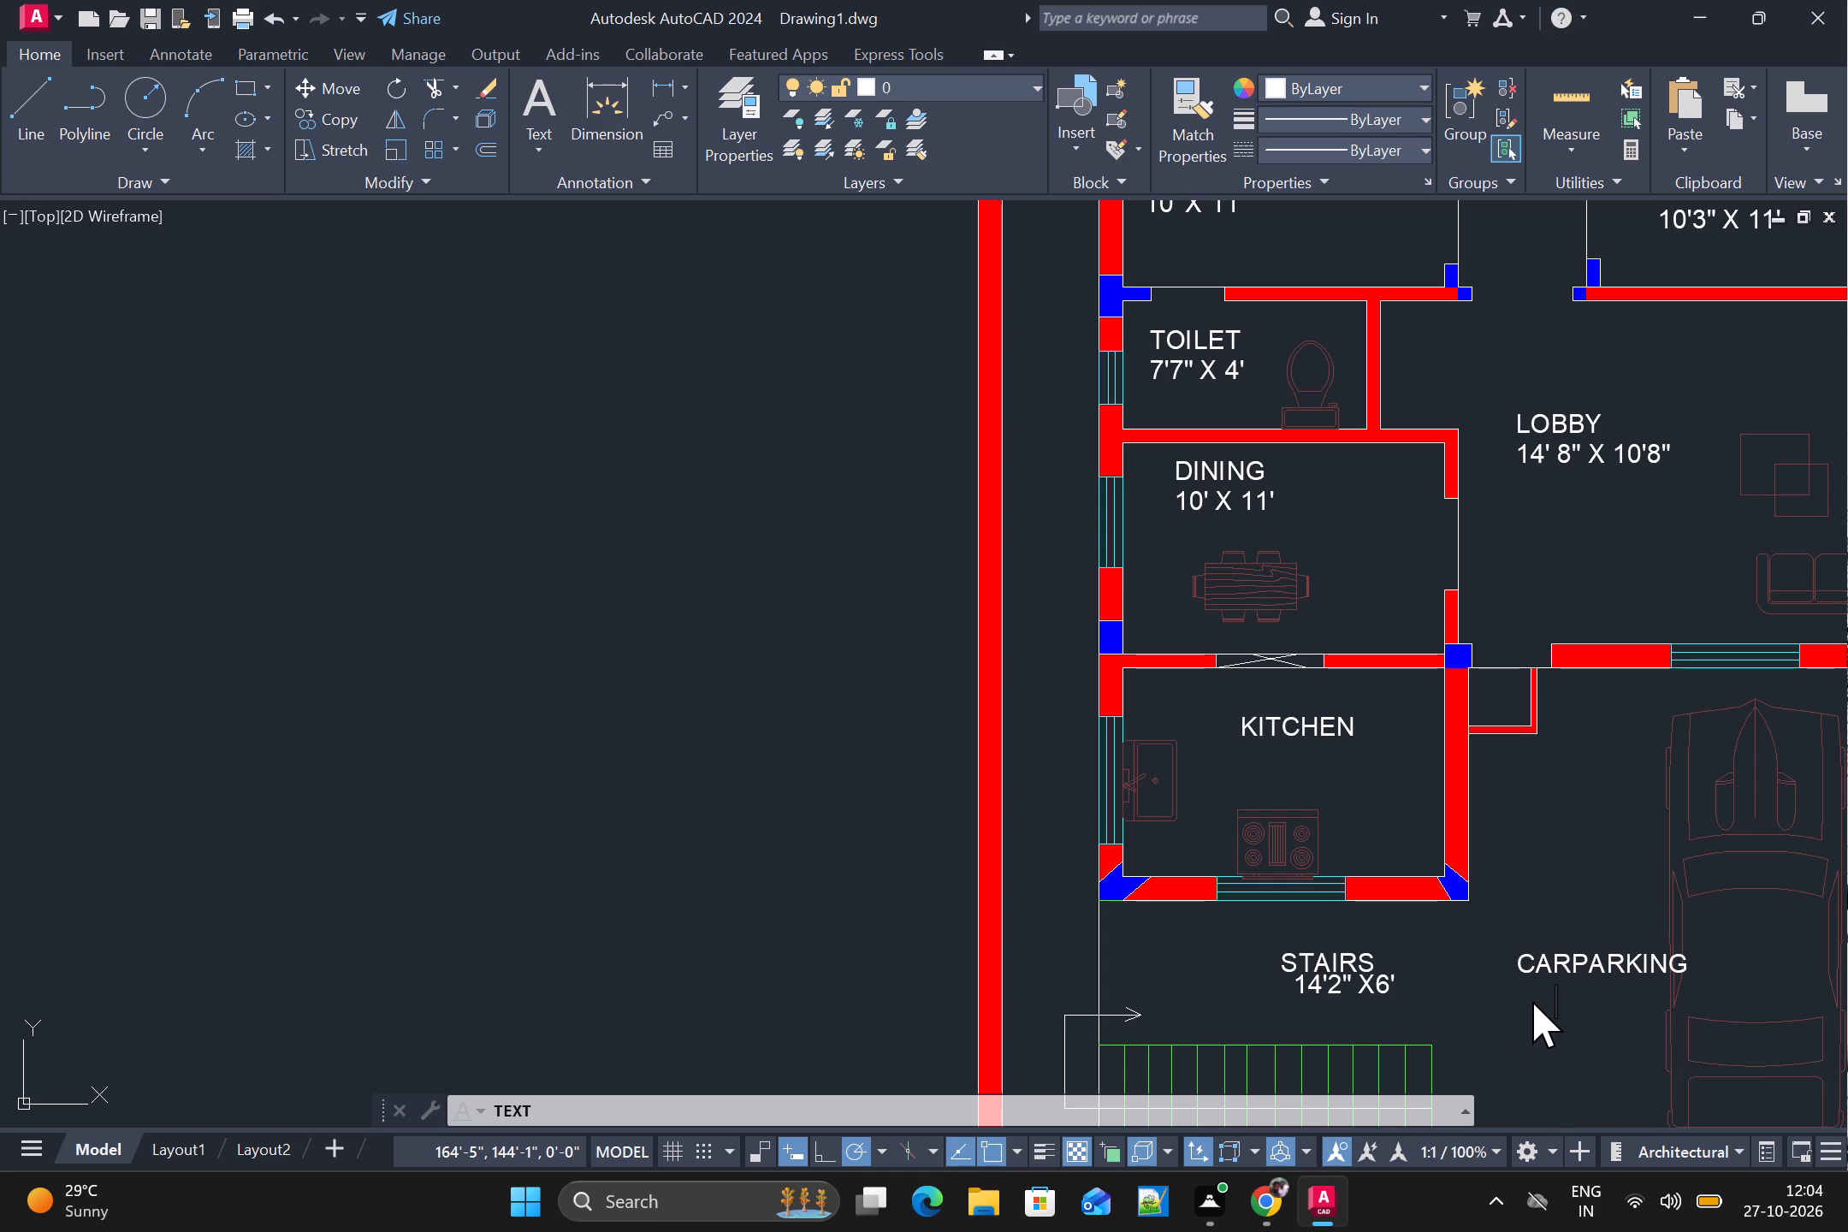
pyautogui.click(1521, 997)
pyautogui.write("11'")
pyautogui.write('8"')
pyautogui.press('x')
pyautogui.write("10'")
pyautogui.write('8"')
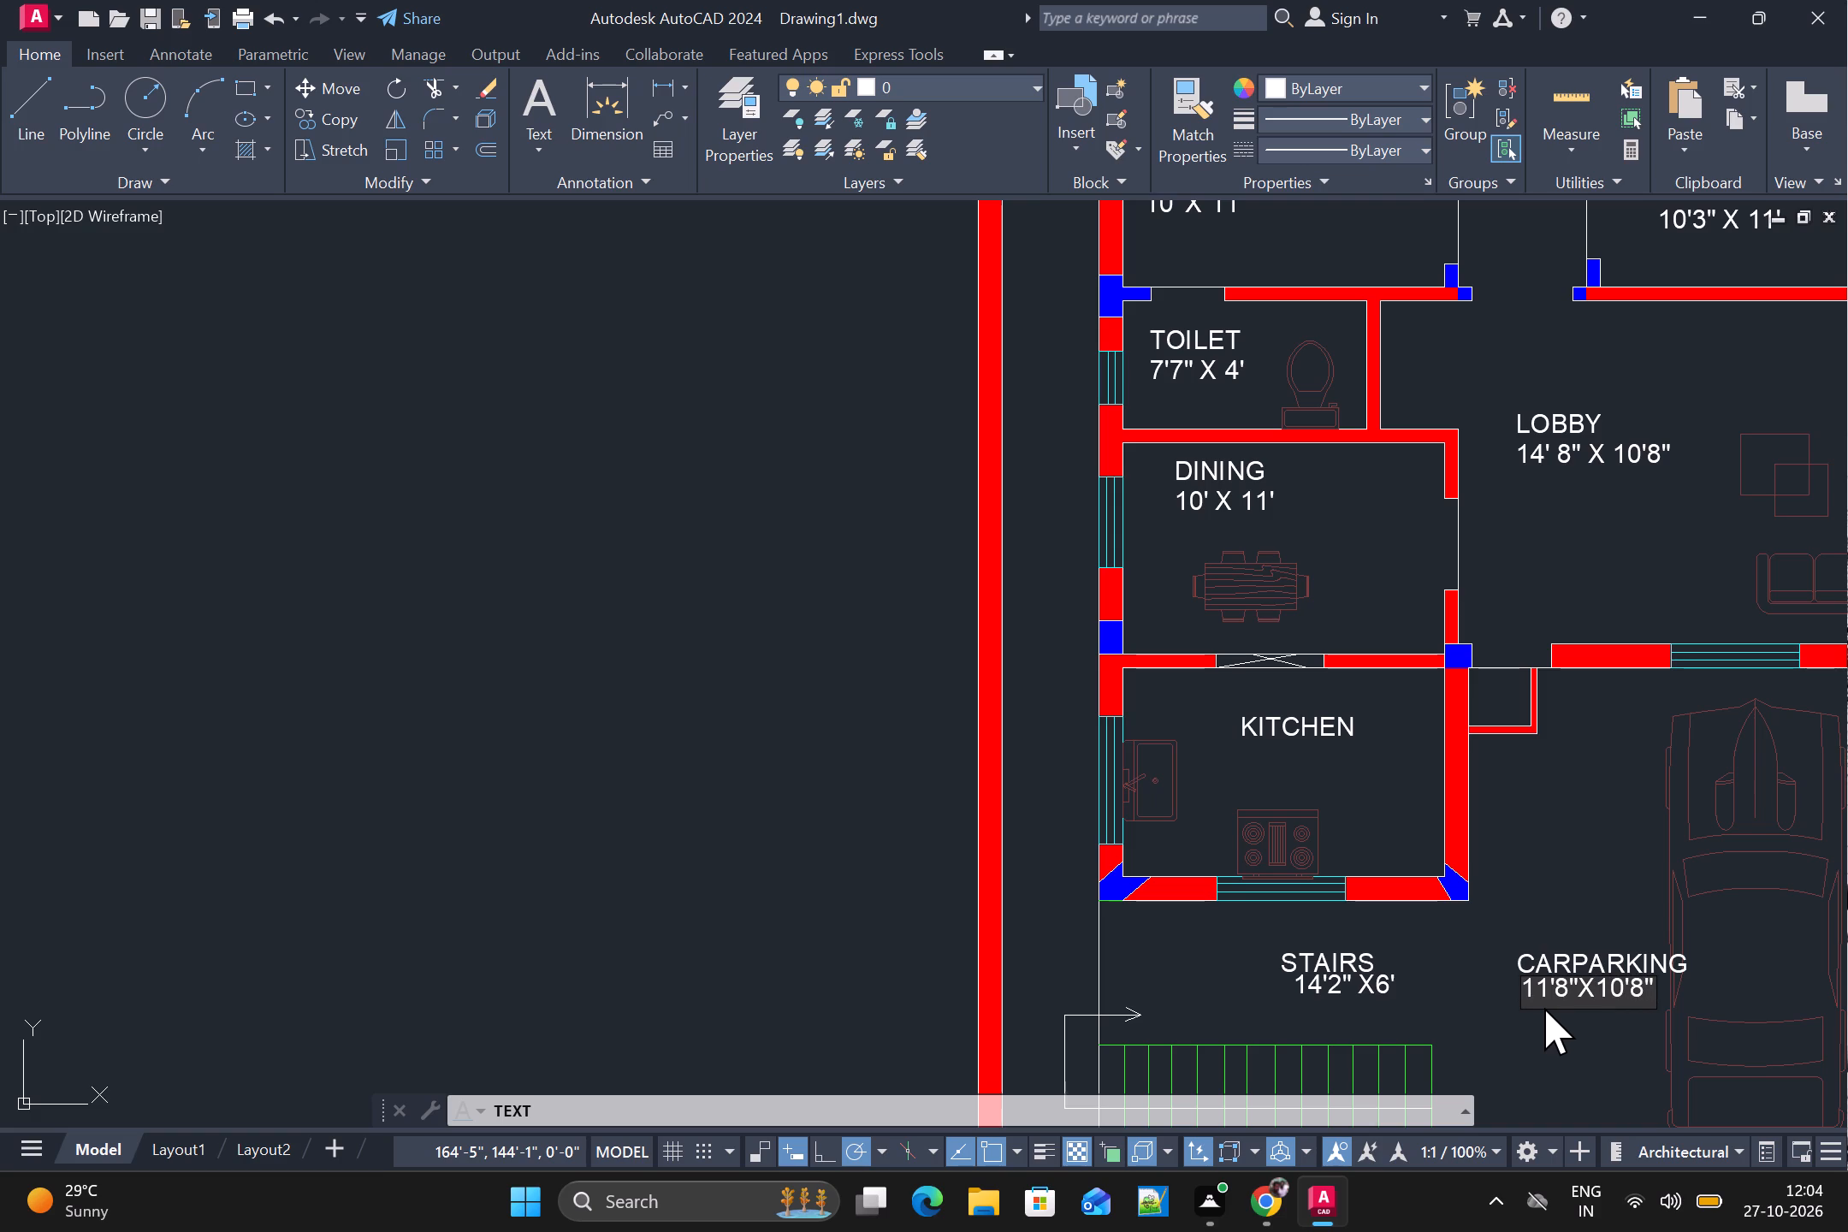
# Add the dimension text "9'8" X 6'6"" below the KITCHEN label, above the stove.
pyautogui.scroll(-1, 1555, 615)
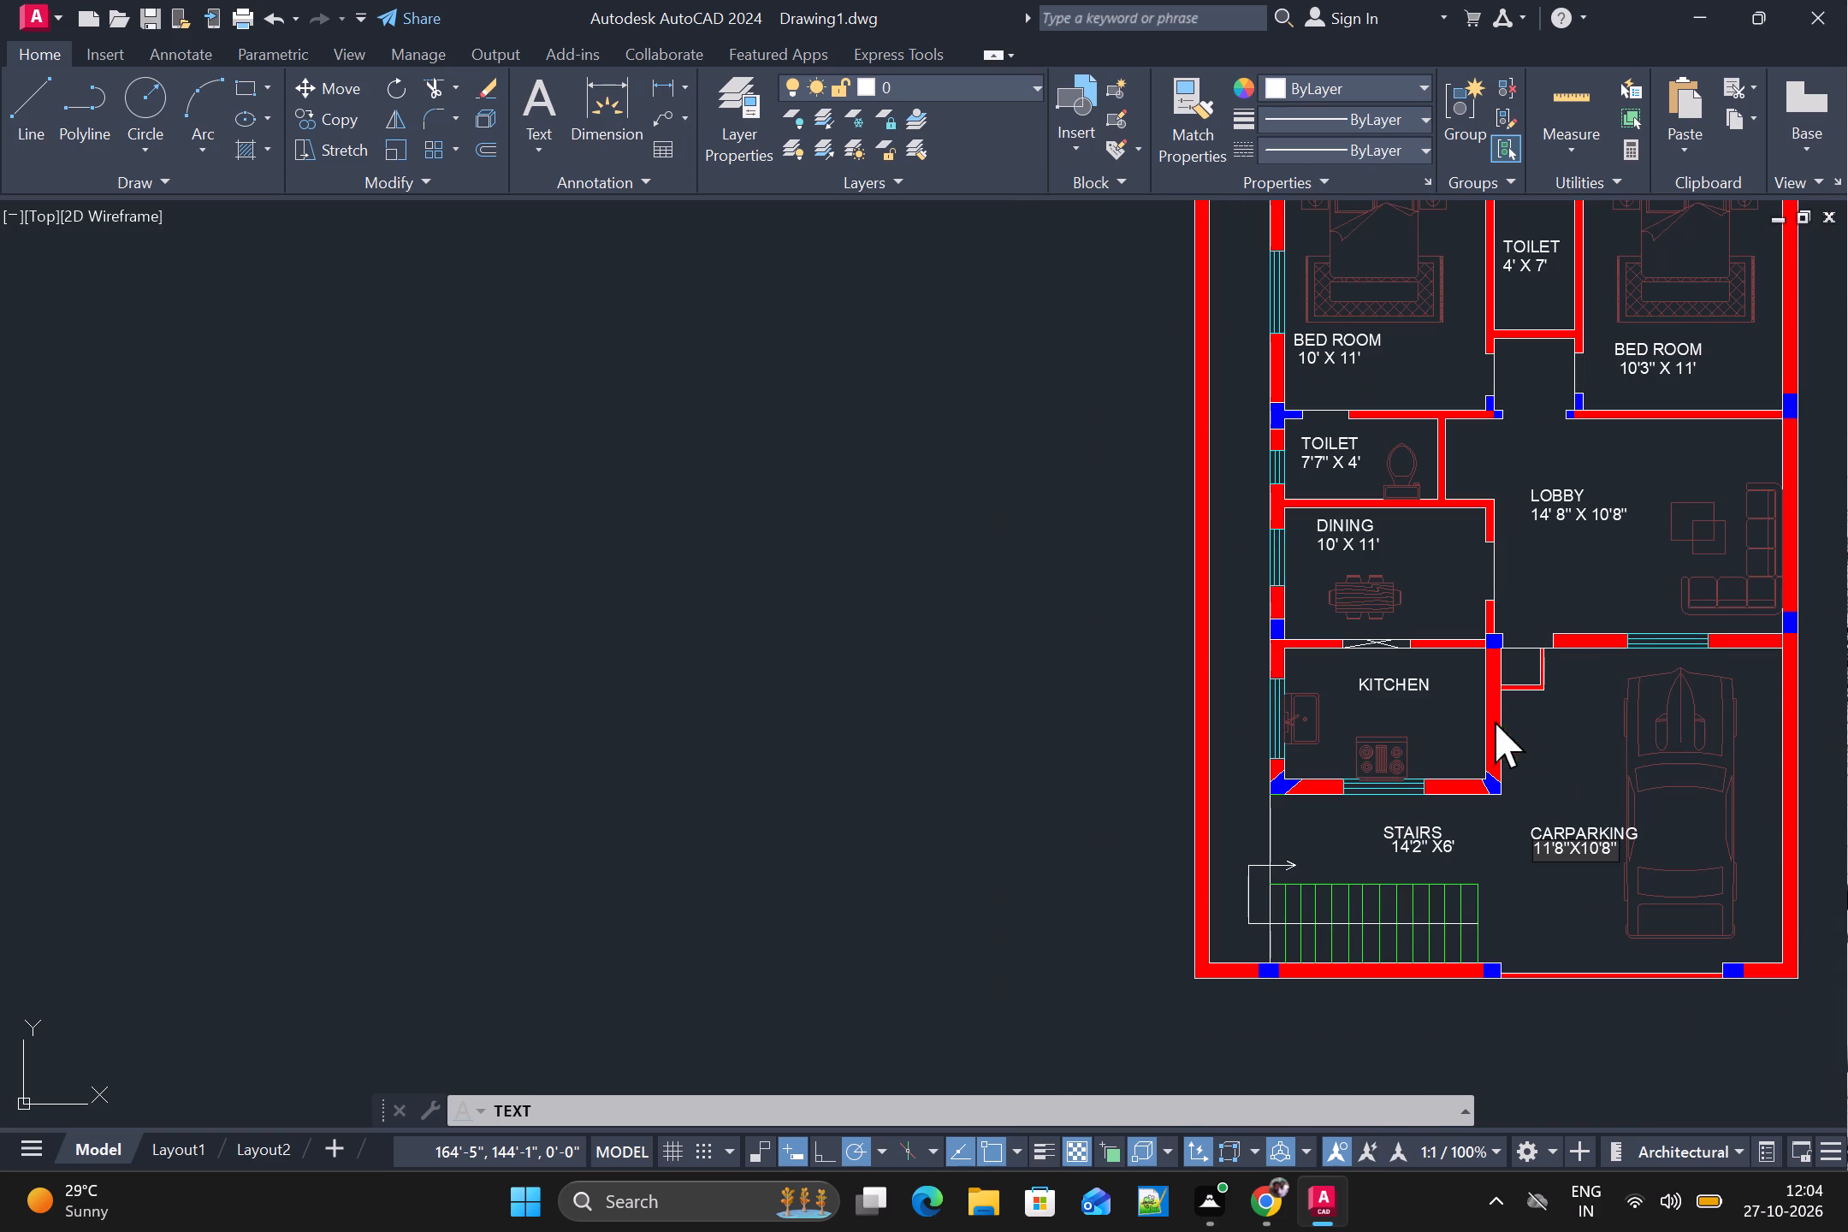
pyautogui.click(1370, 708)
pyautogui.scroll(2, 1418, 718)
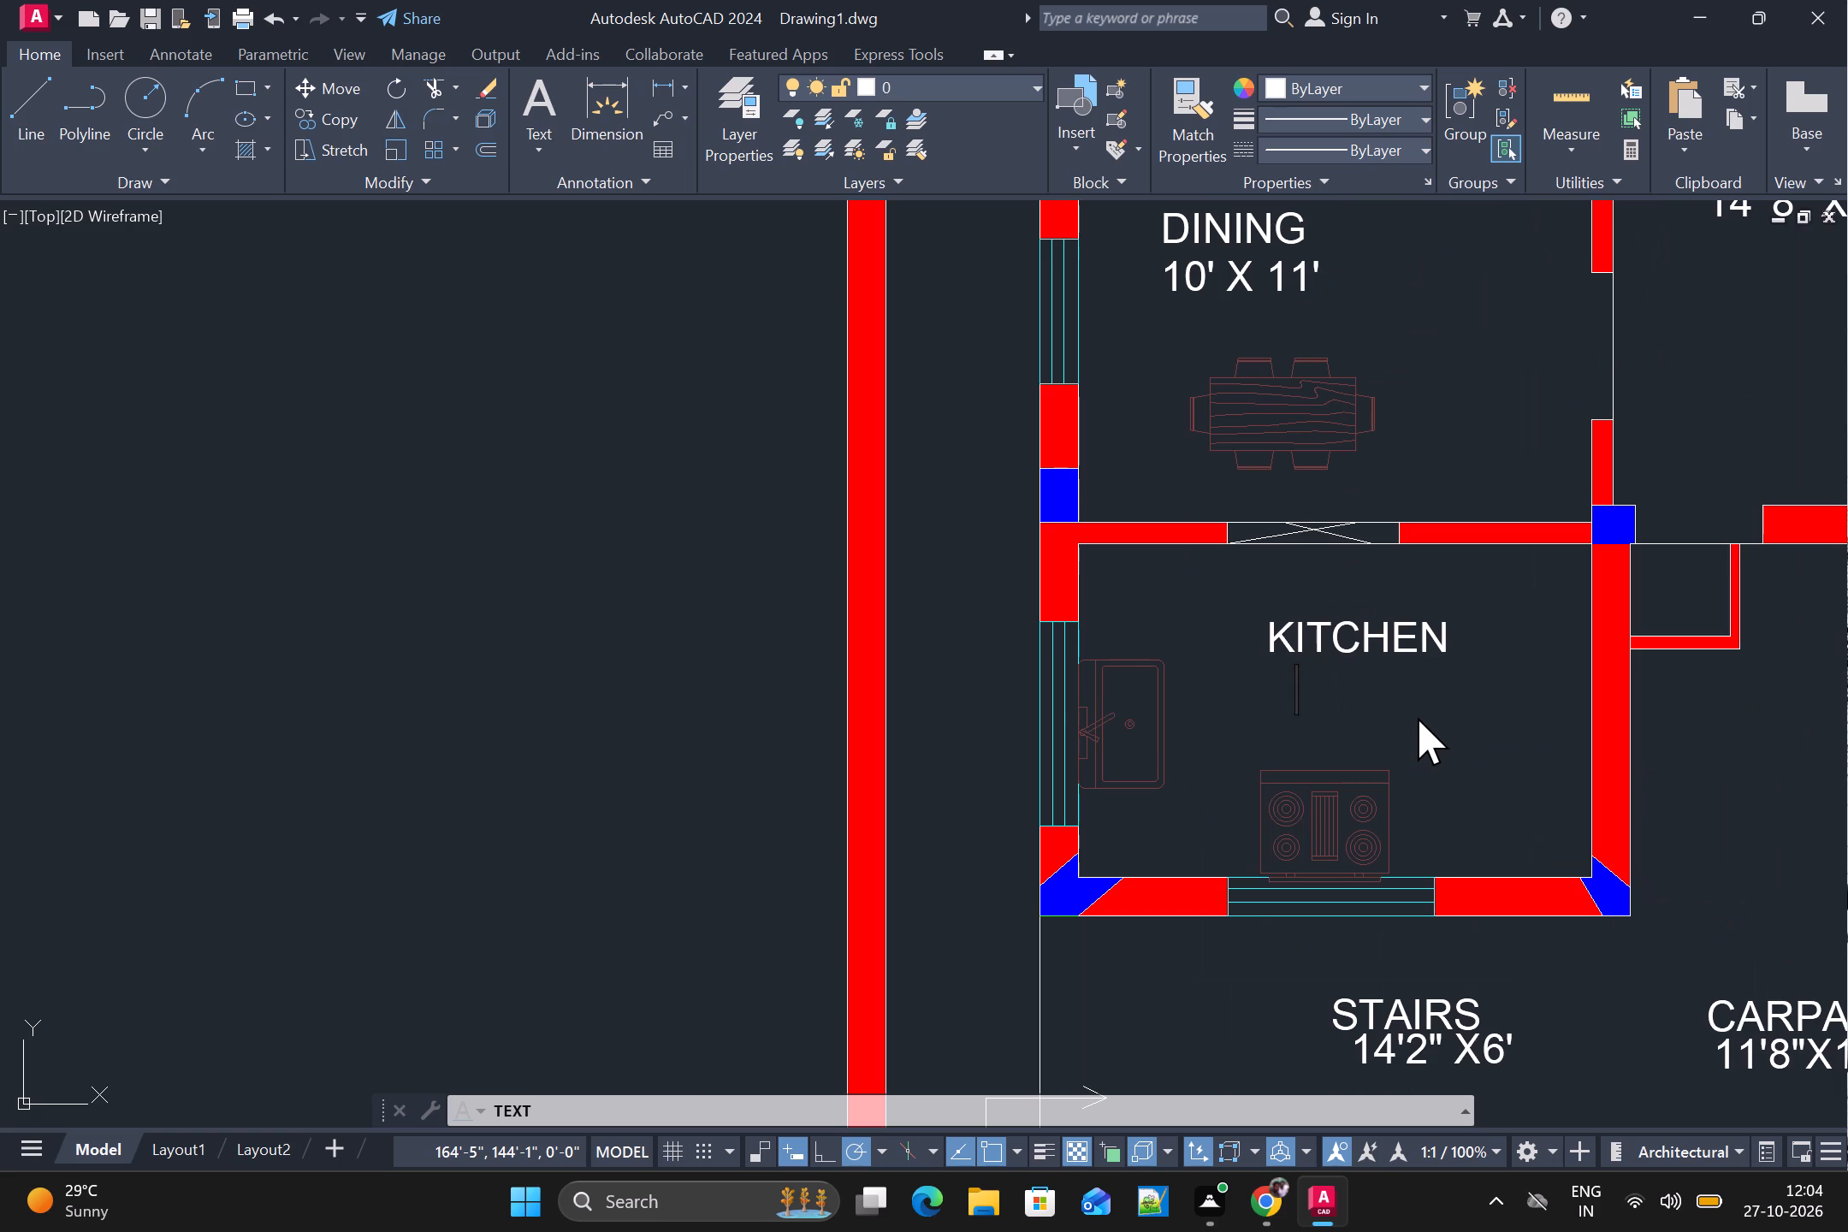
pyautogui.write("9'")
pyautogui.write('8"')
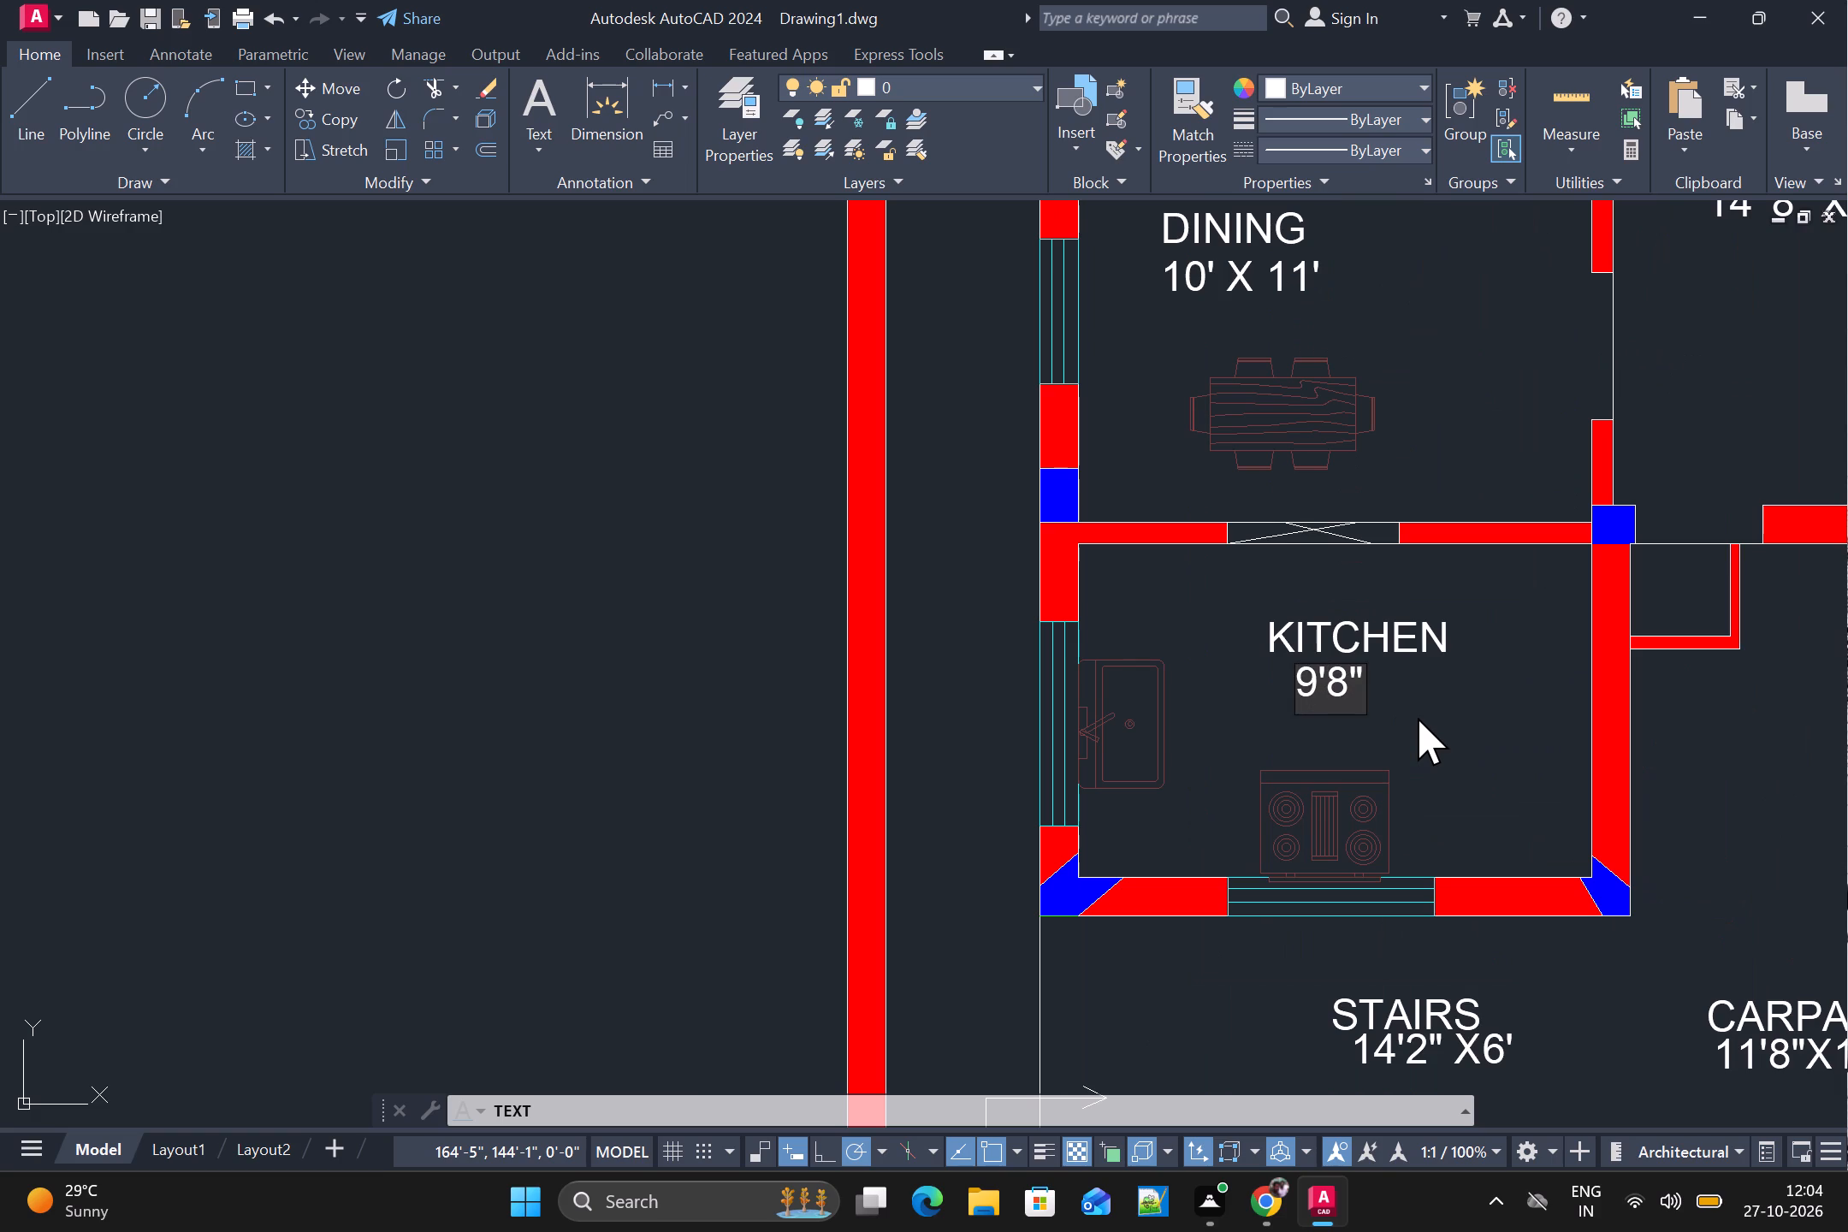
pyautogui.press('space')
pyautogui.write('X')
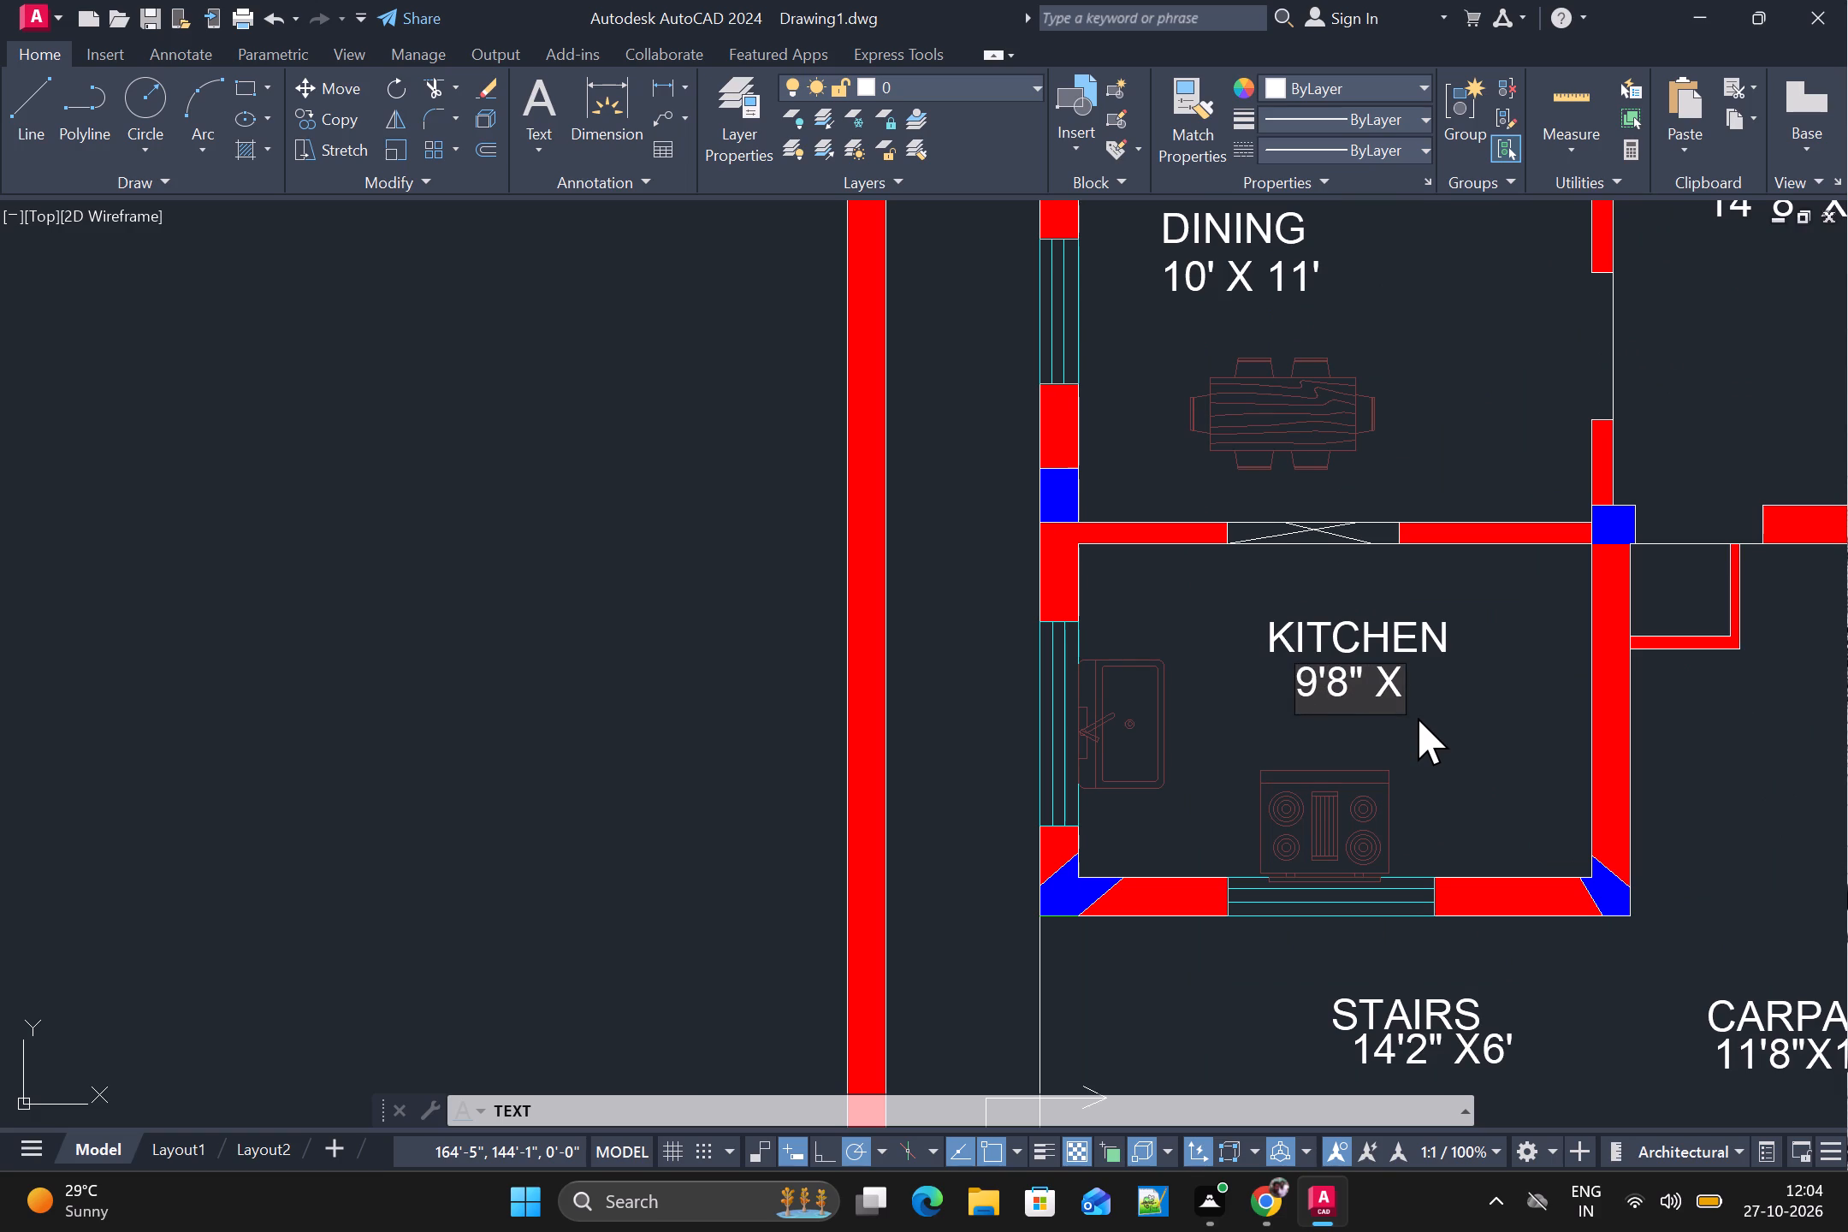
pyautogui.press('space')
pyautogui.write('6\'6"')
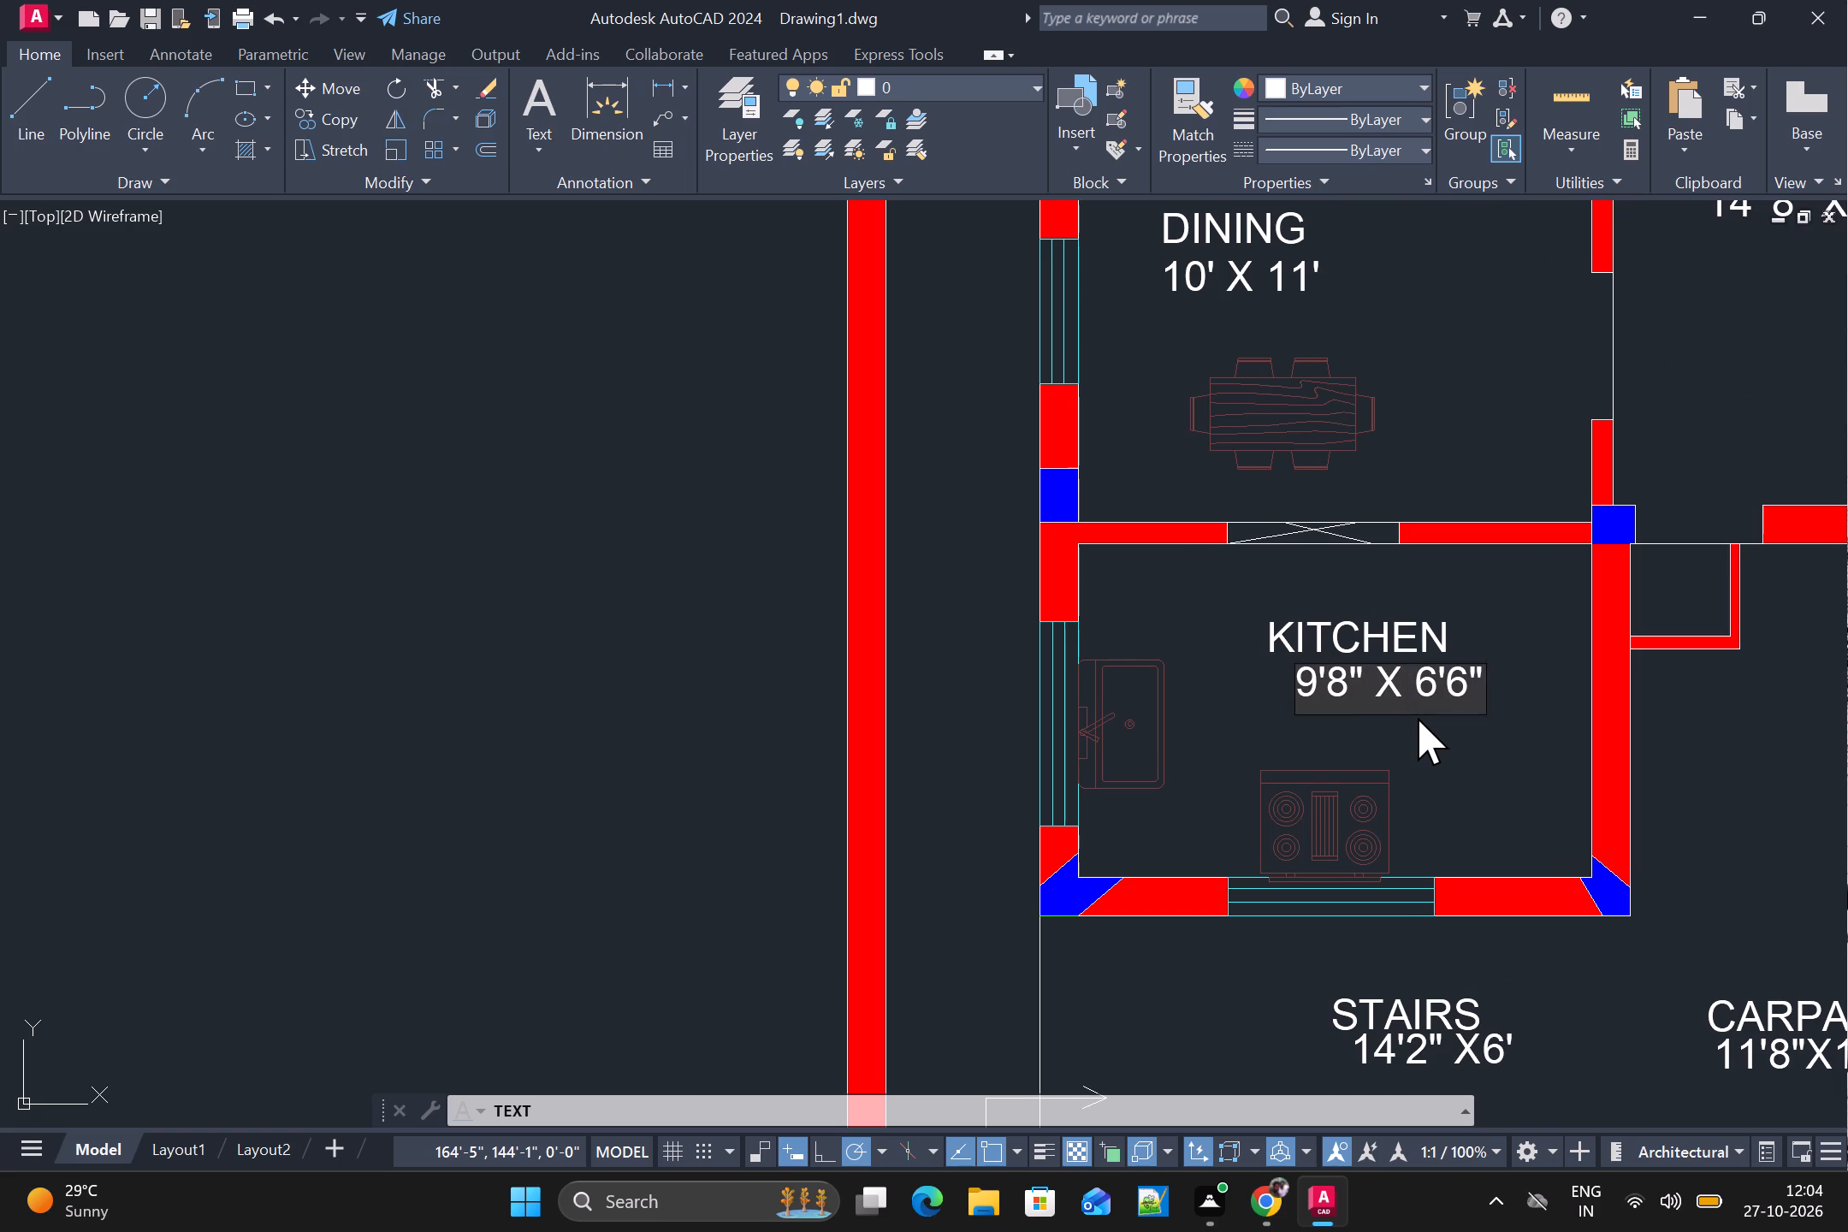
# Add the letter "D" as a door tag in the wall opening between the lobby and the car parking area.
pyautogui.scroll(-1, 1418, 718)
pyautogui.scroll(-1, 1648, 443)
pyautogui.moveTo(1645, 513); pyautogui.dragTo(1442, 619, button='middle')
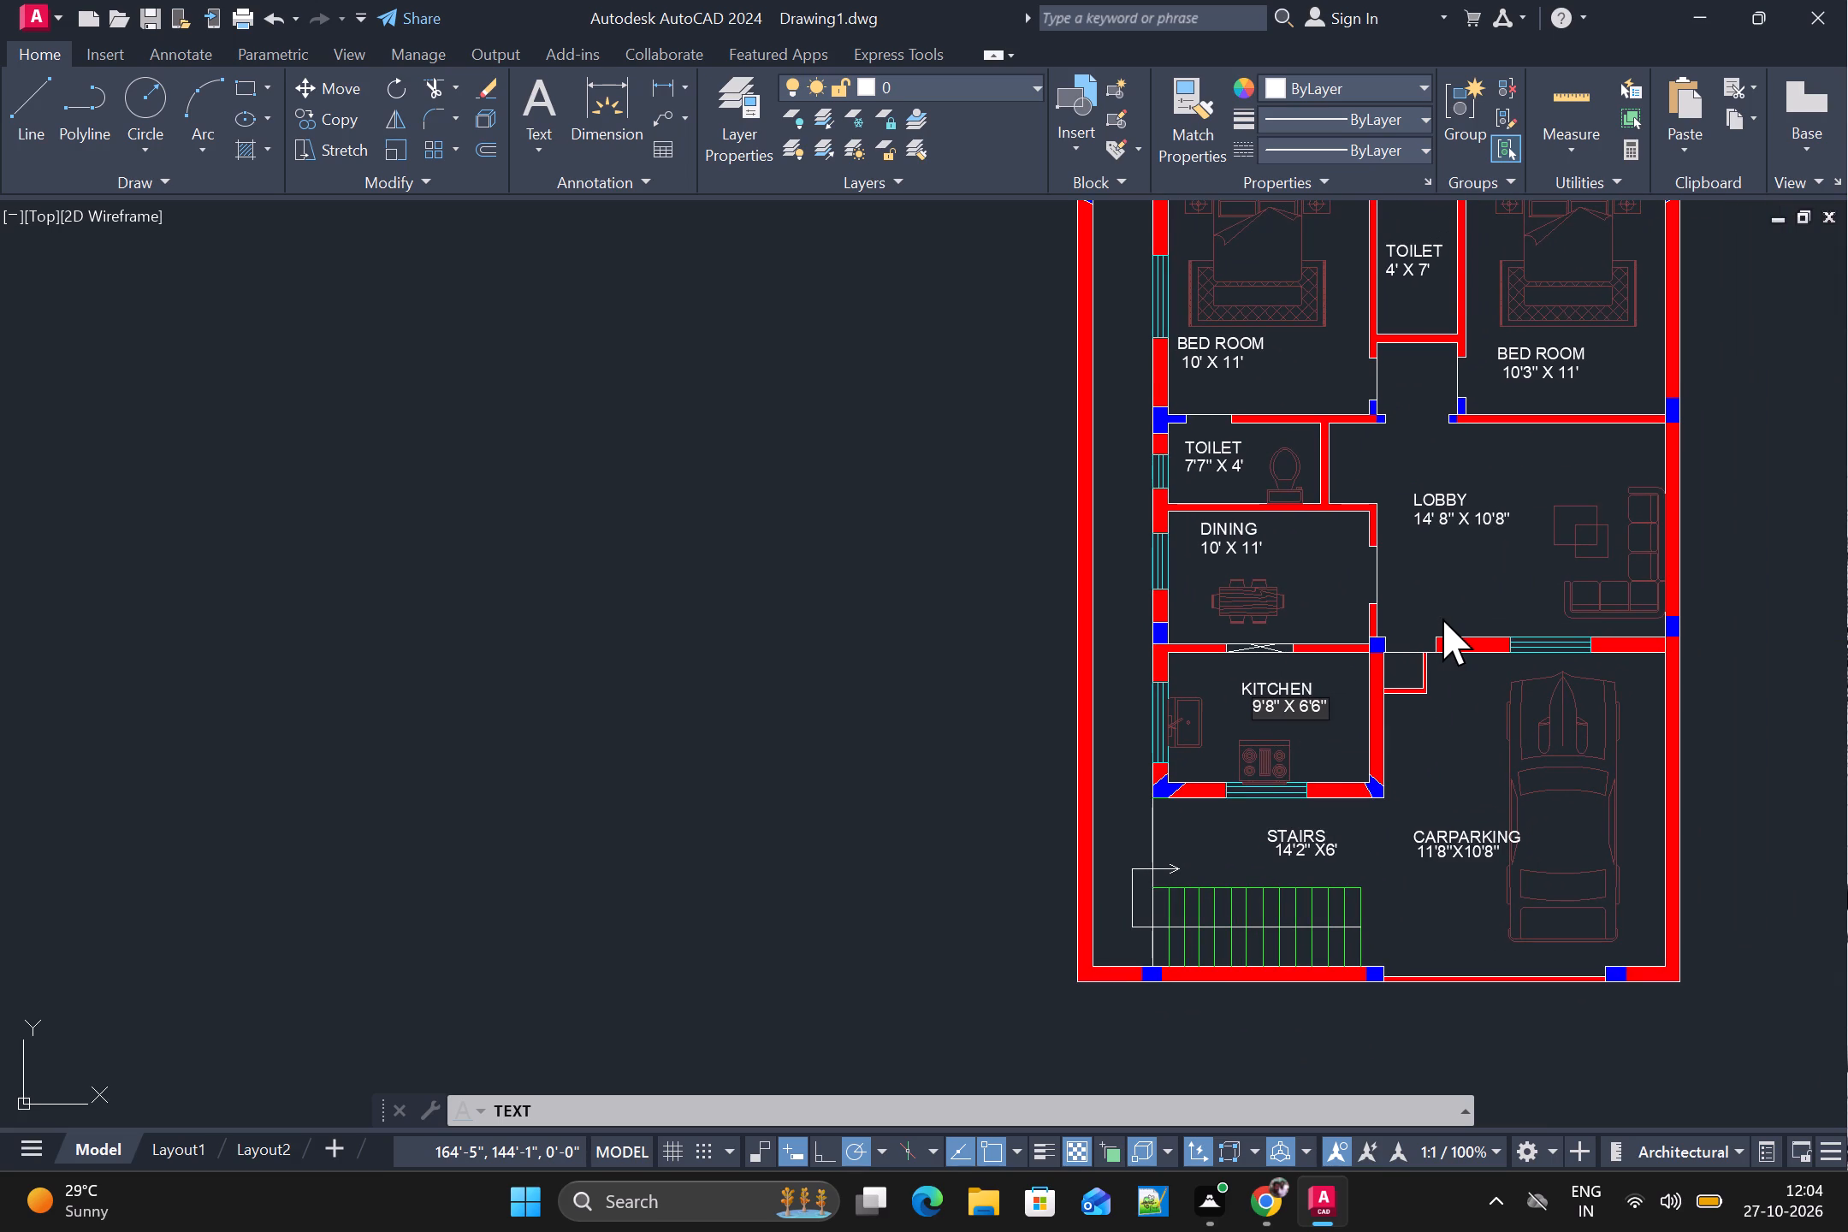
pyautogui.scroll(3, 1417, 649)
pyautogui.click(1342, 639)
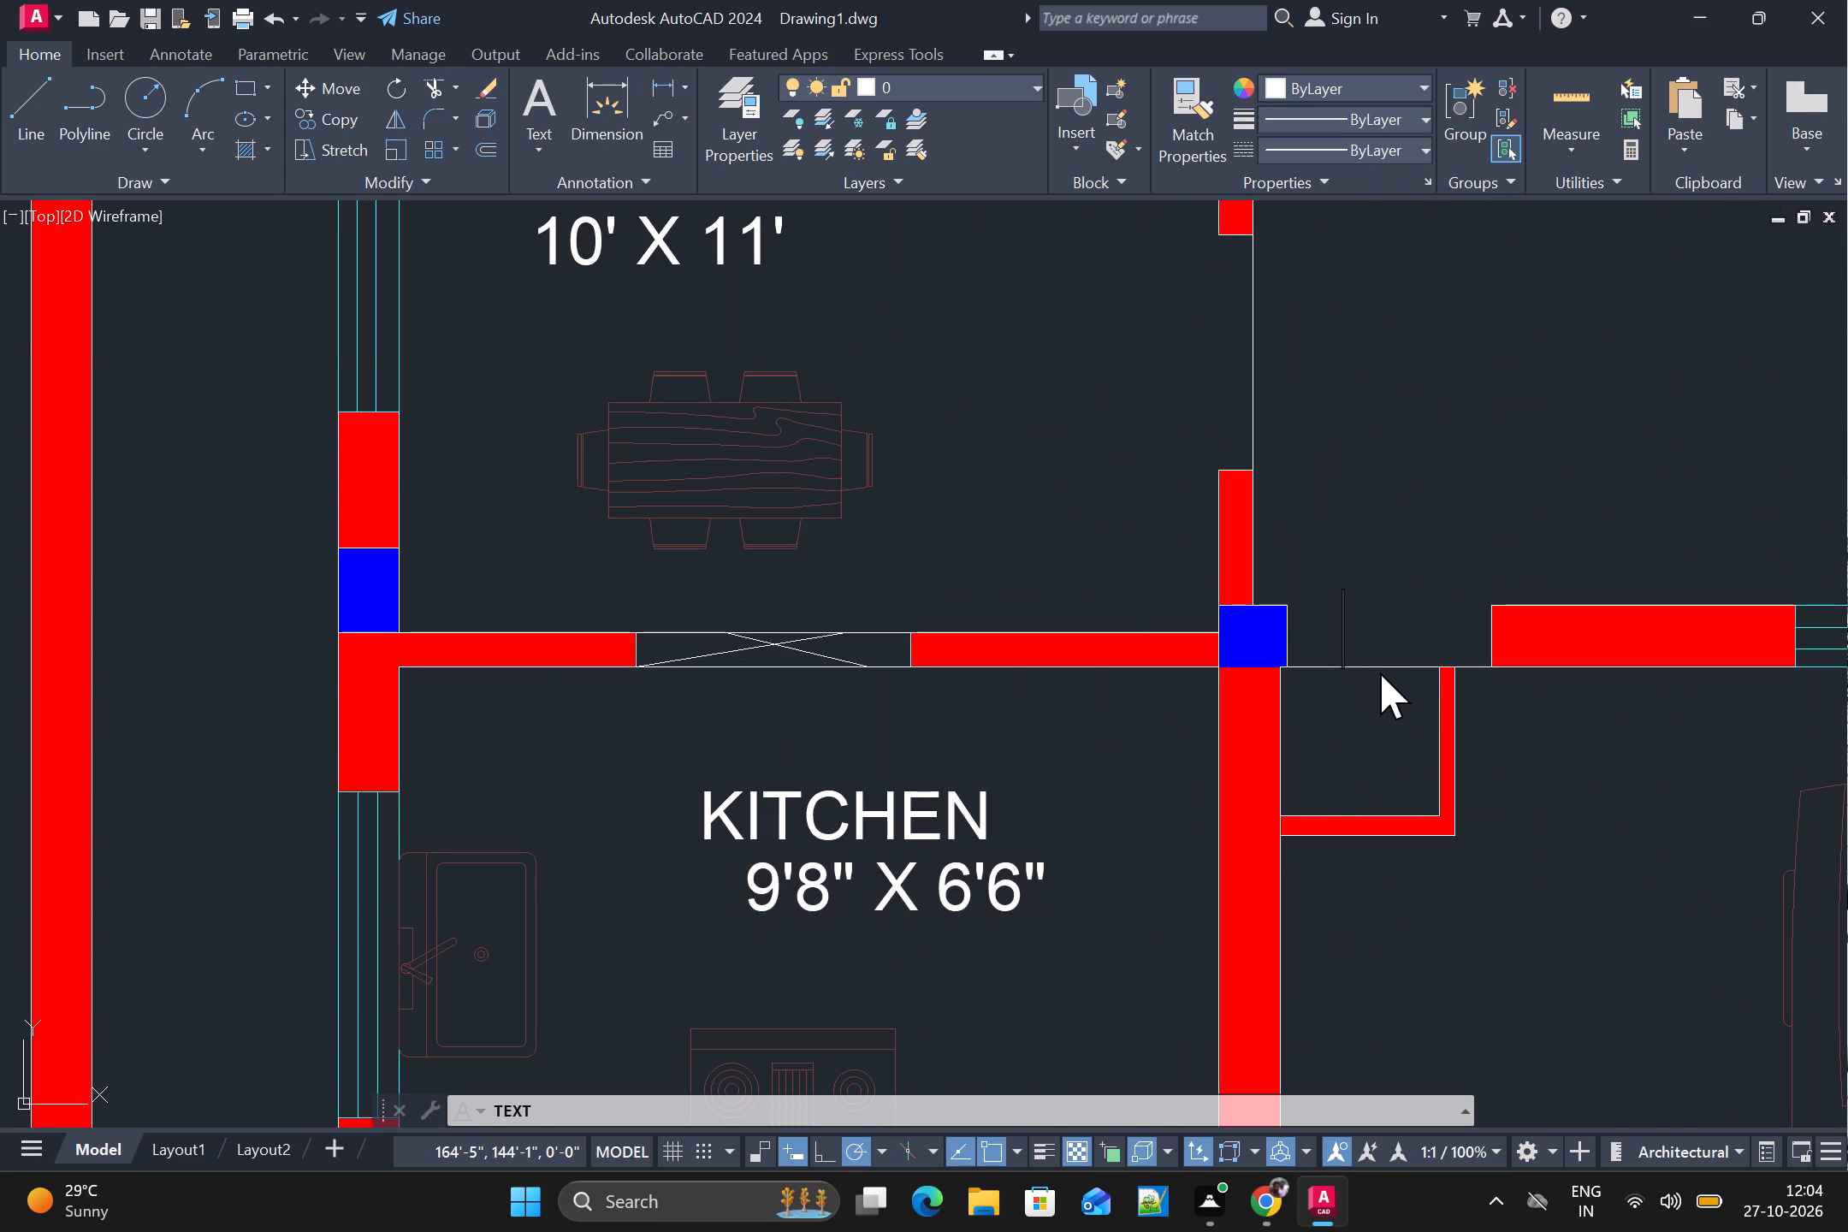
pyautogui.press('d')
pyautogui.scroll(-2, 1380, 677)
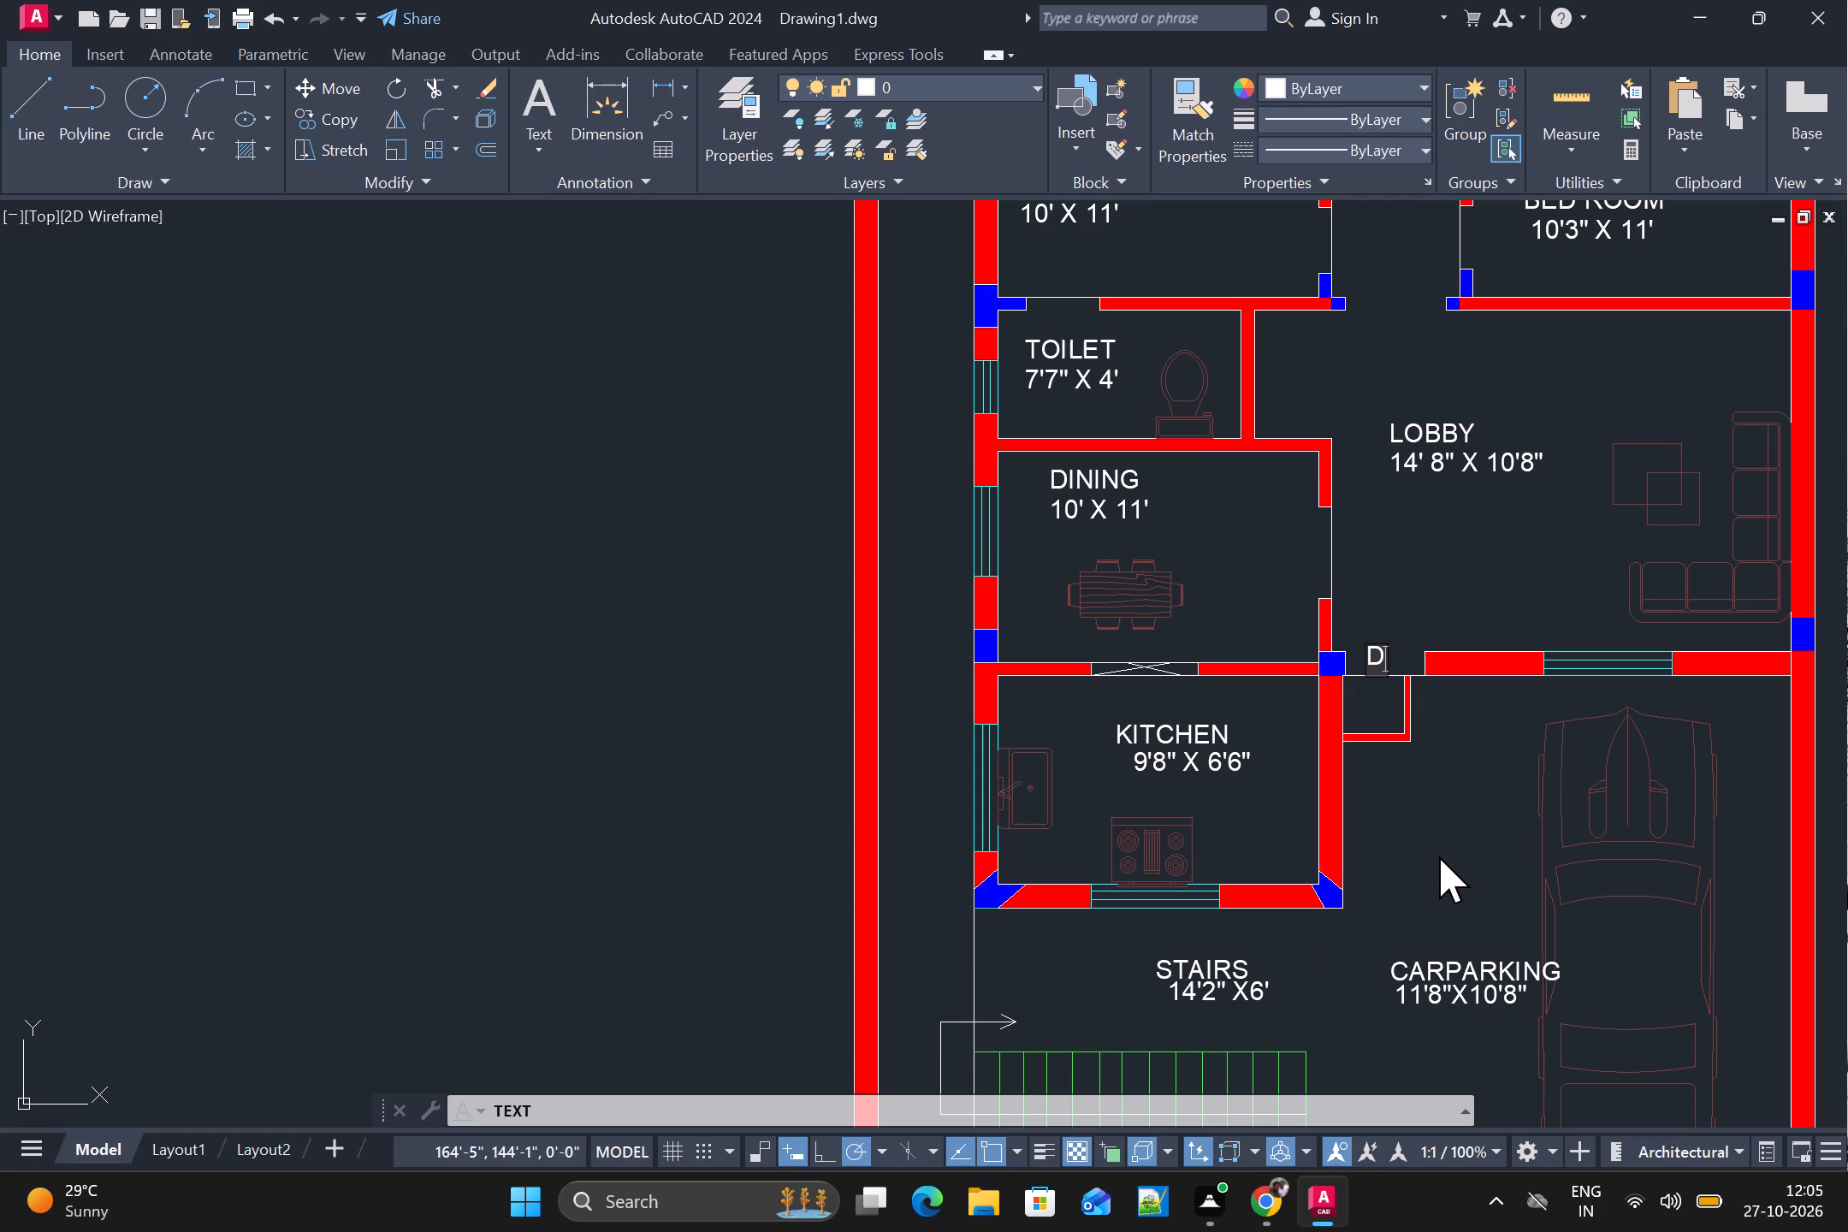
pyautogui.scroll(-1, 1450, 870)
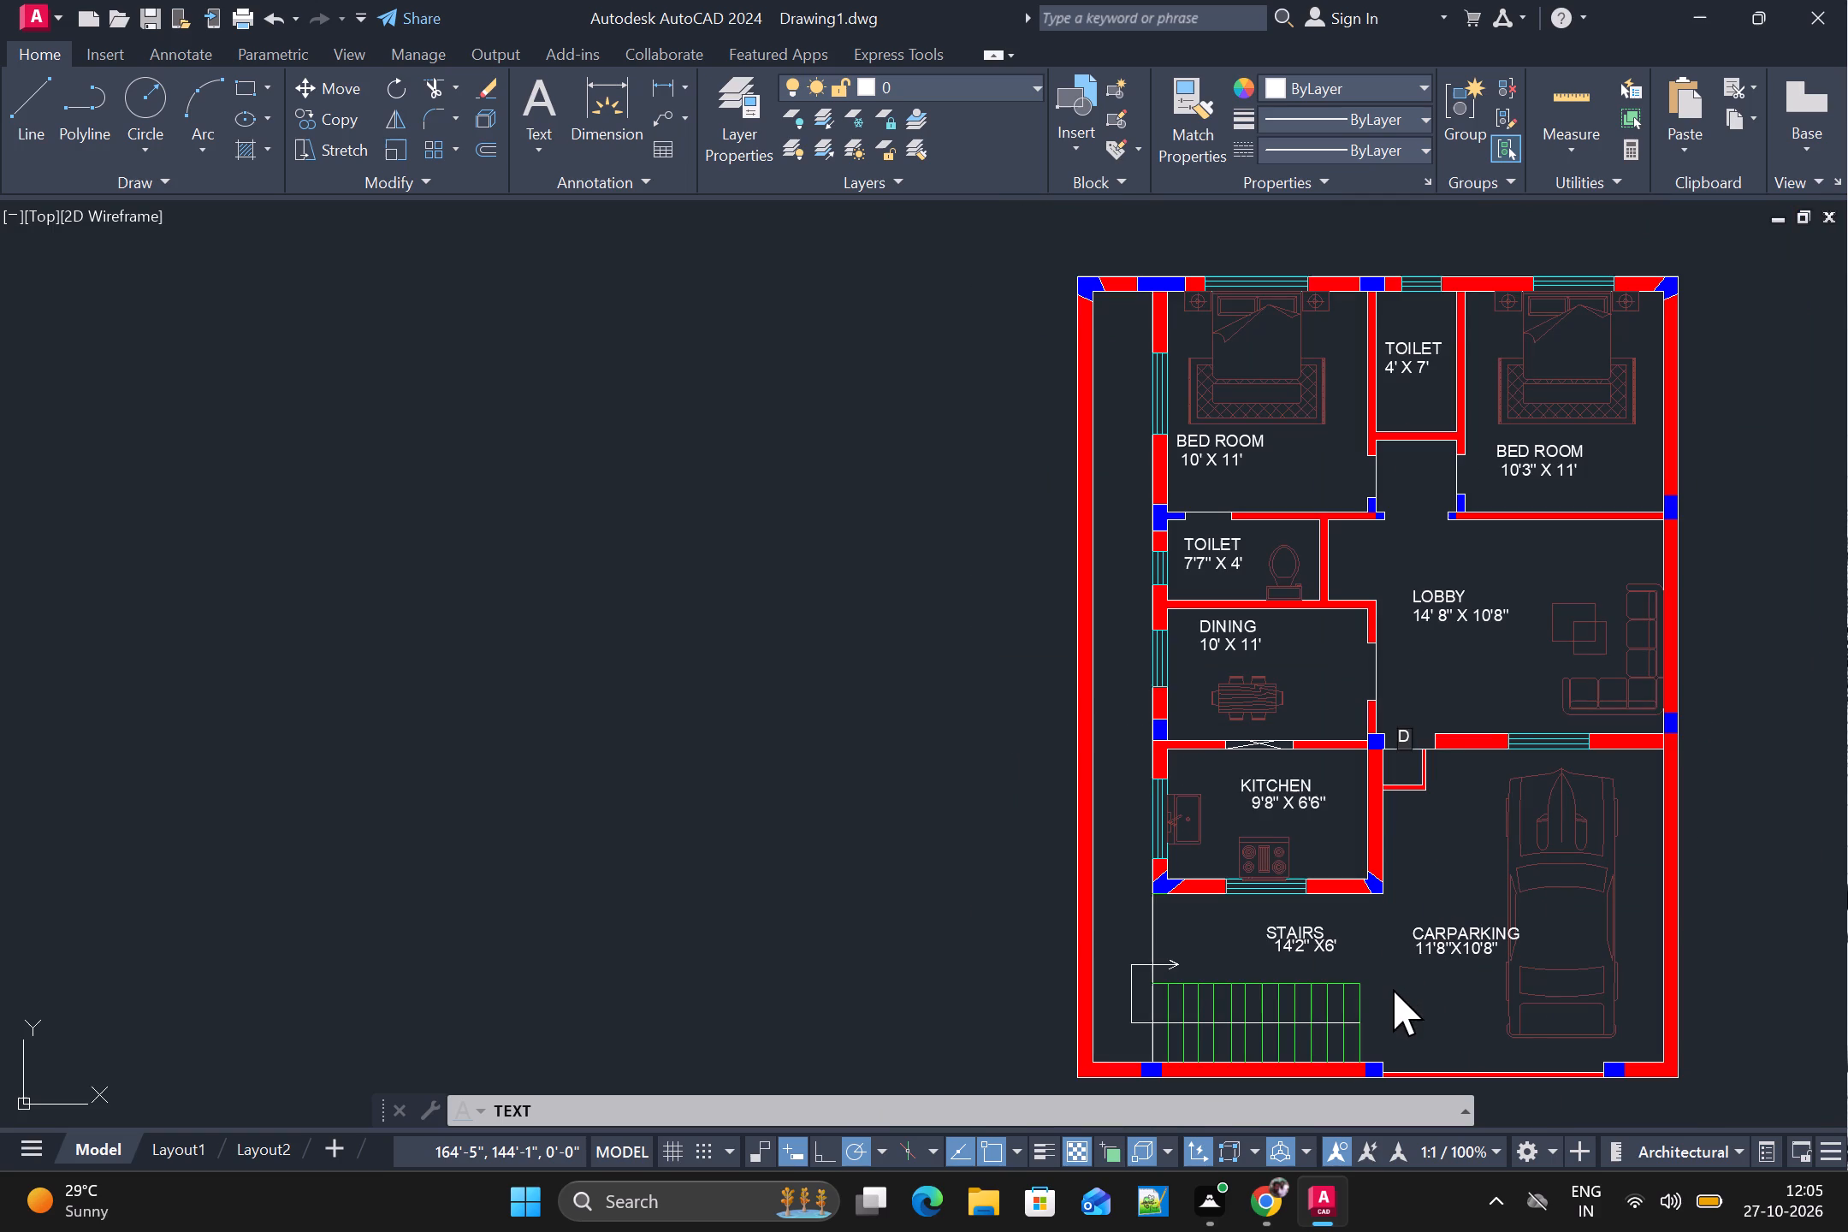
pyautogui.moveTo(1403, 897); pyautogui.dragTo(1323, 654, button='middle')
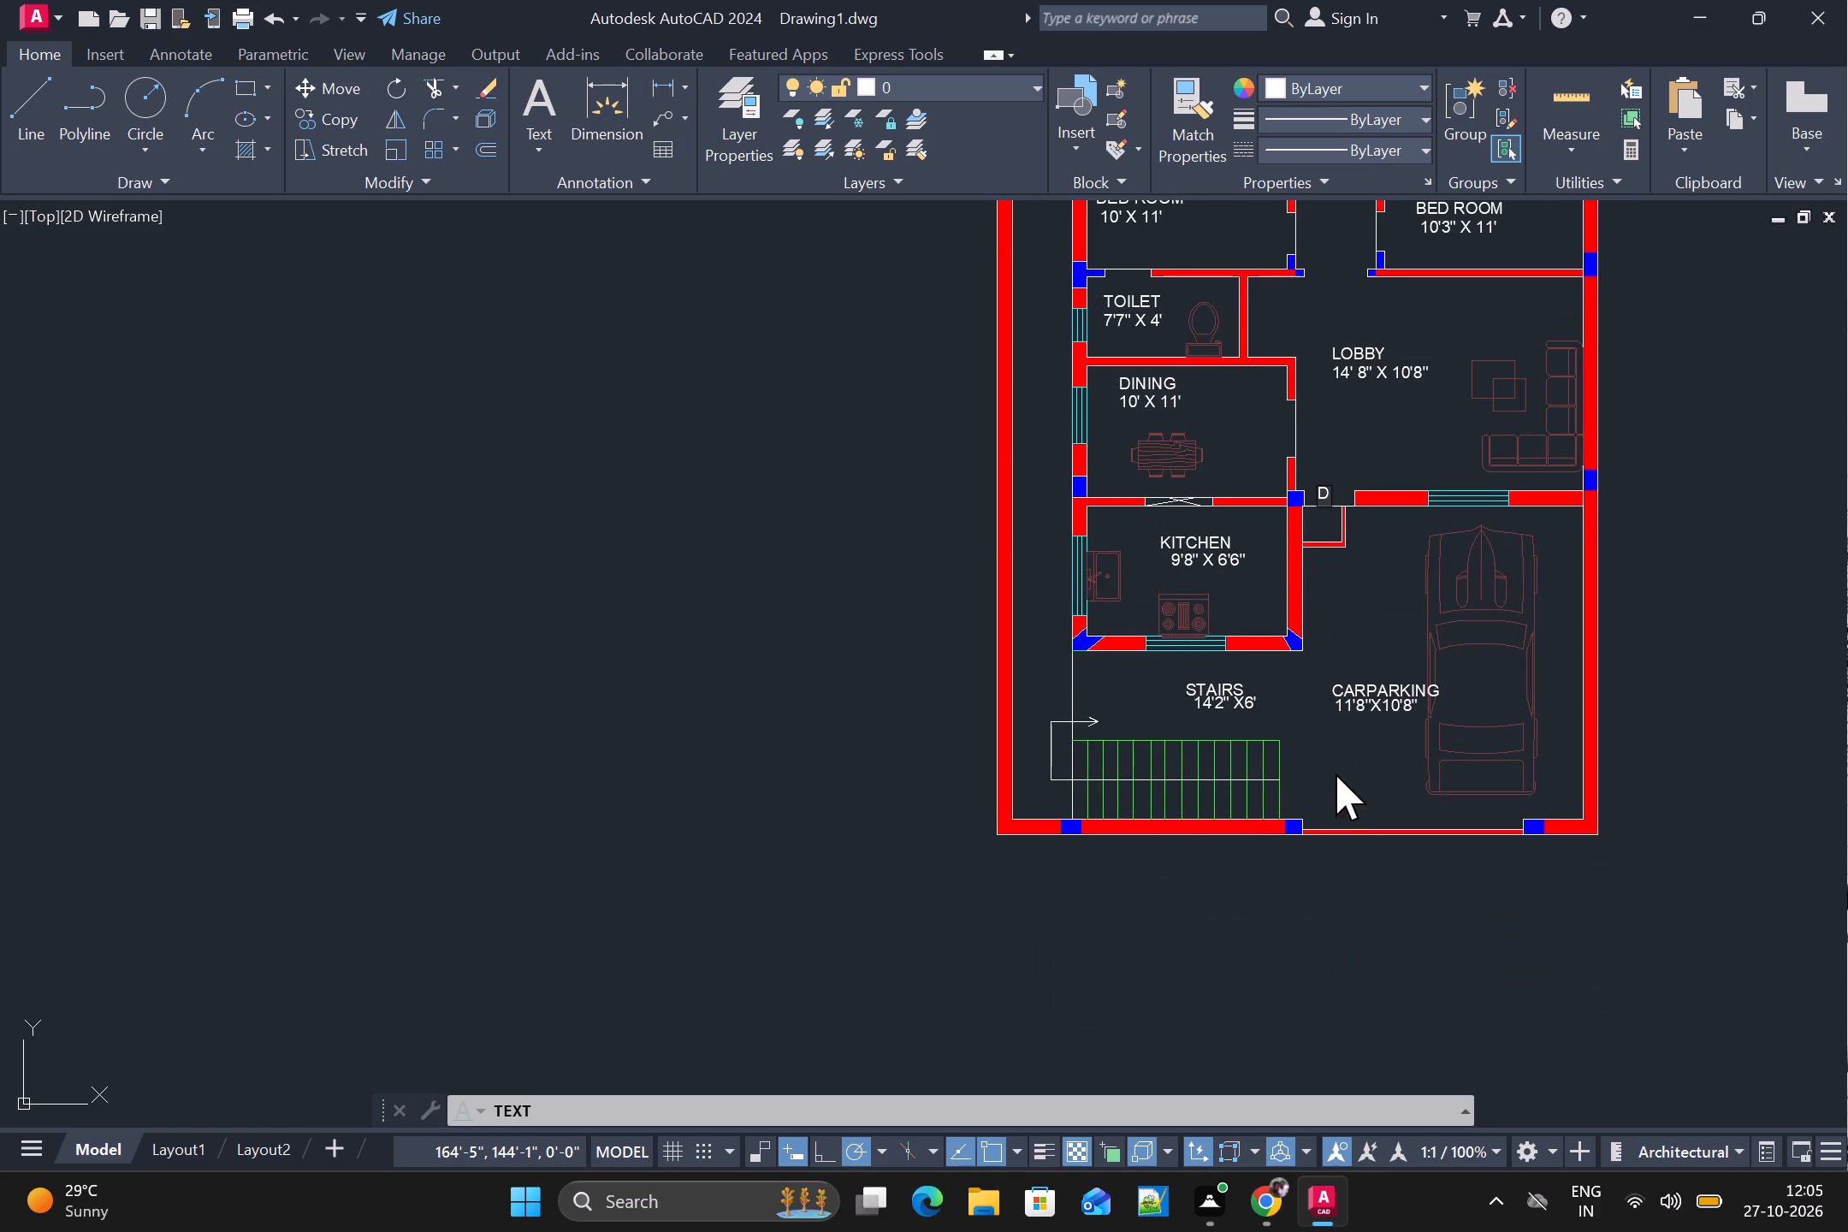
# Add the text "MAIN ENTERANCE" just inside the gate opening of the car parking area, below the car parking dimensions.
pyautogui.click(1316, 808)
pyautogui.write('MAIN ENTER')
pyautogui.write('ANCE')
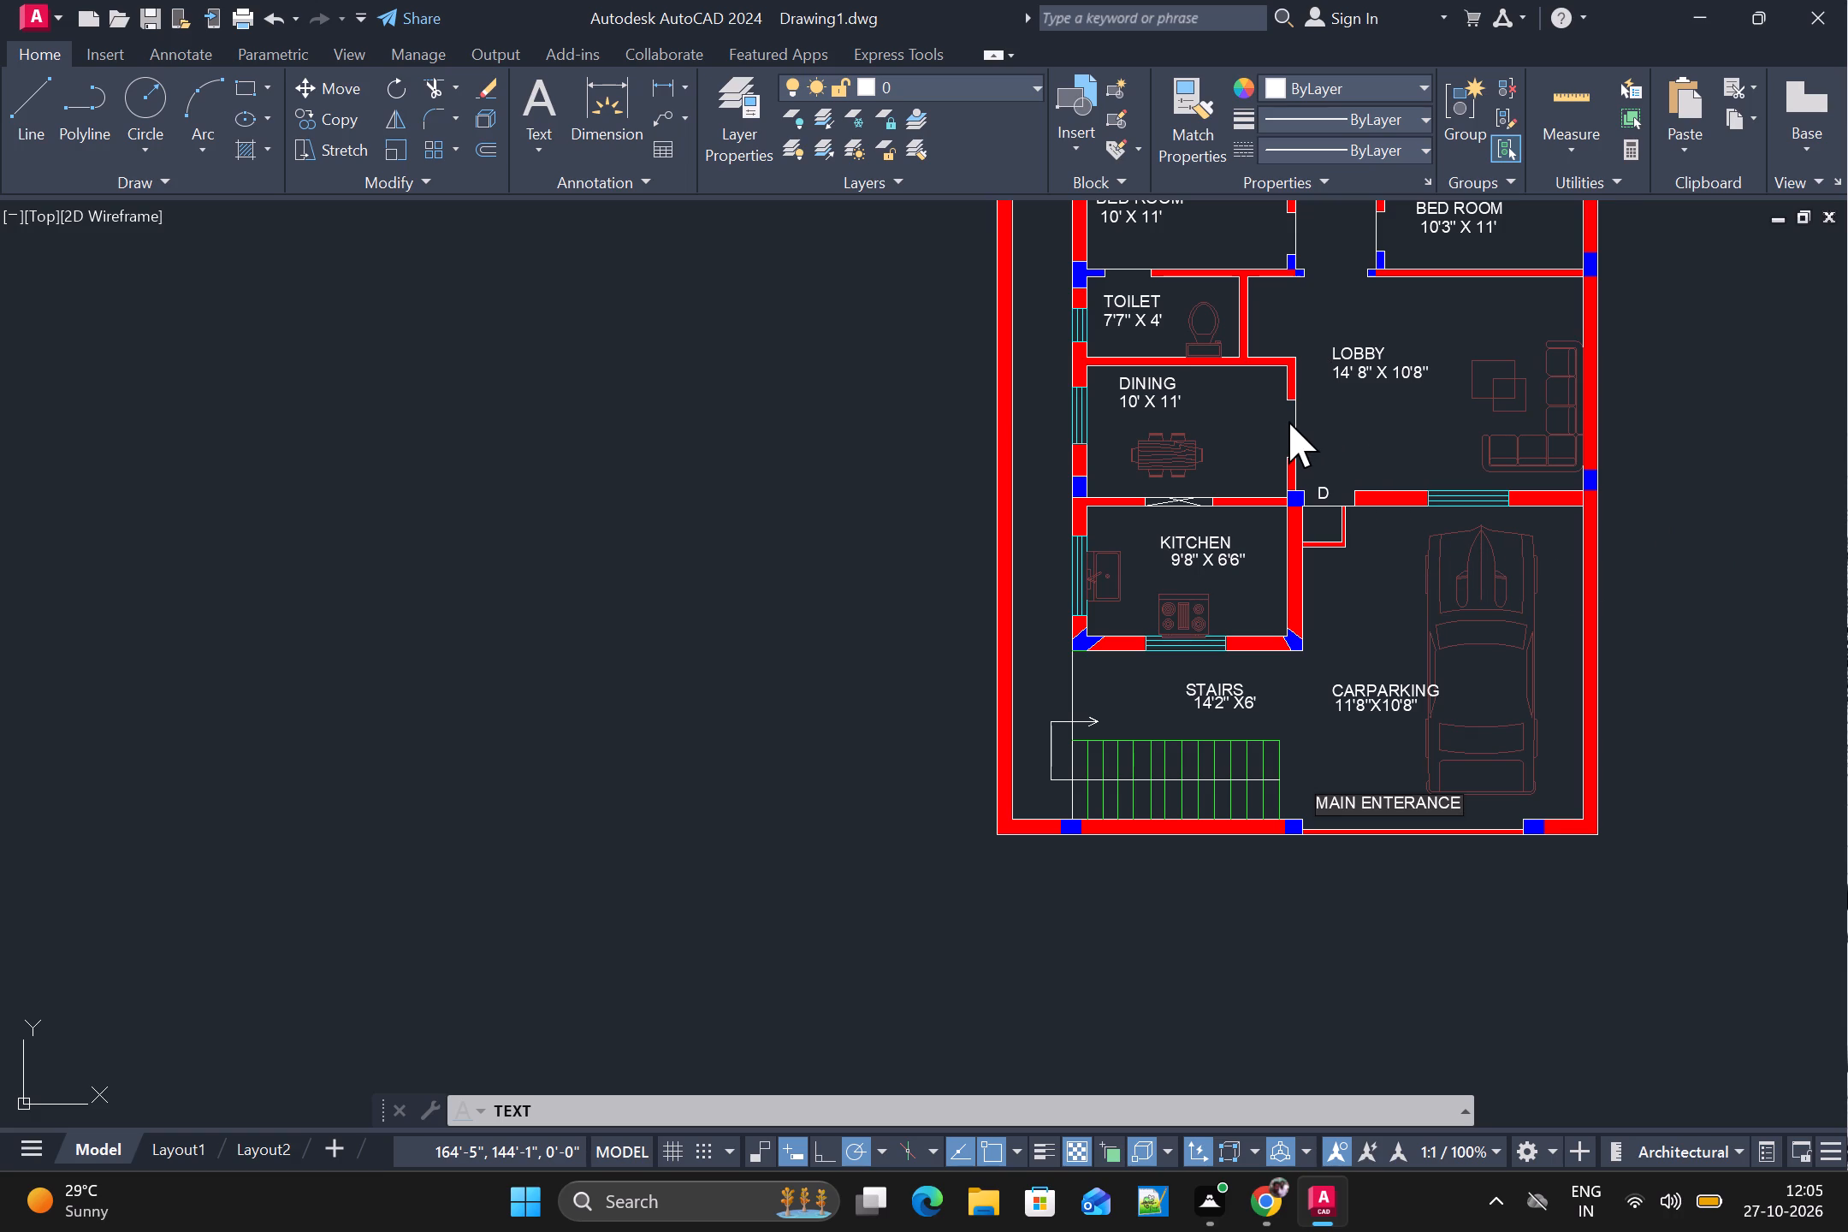
# Add the door tag "D1" in the door openings of both bedrooms, on either side of the passage below the 4' X 7' toilet.
pyautogui.moveTo(1288, 422); pyautogui.dragTo(1241, 626, button='middle')
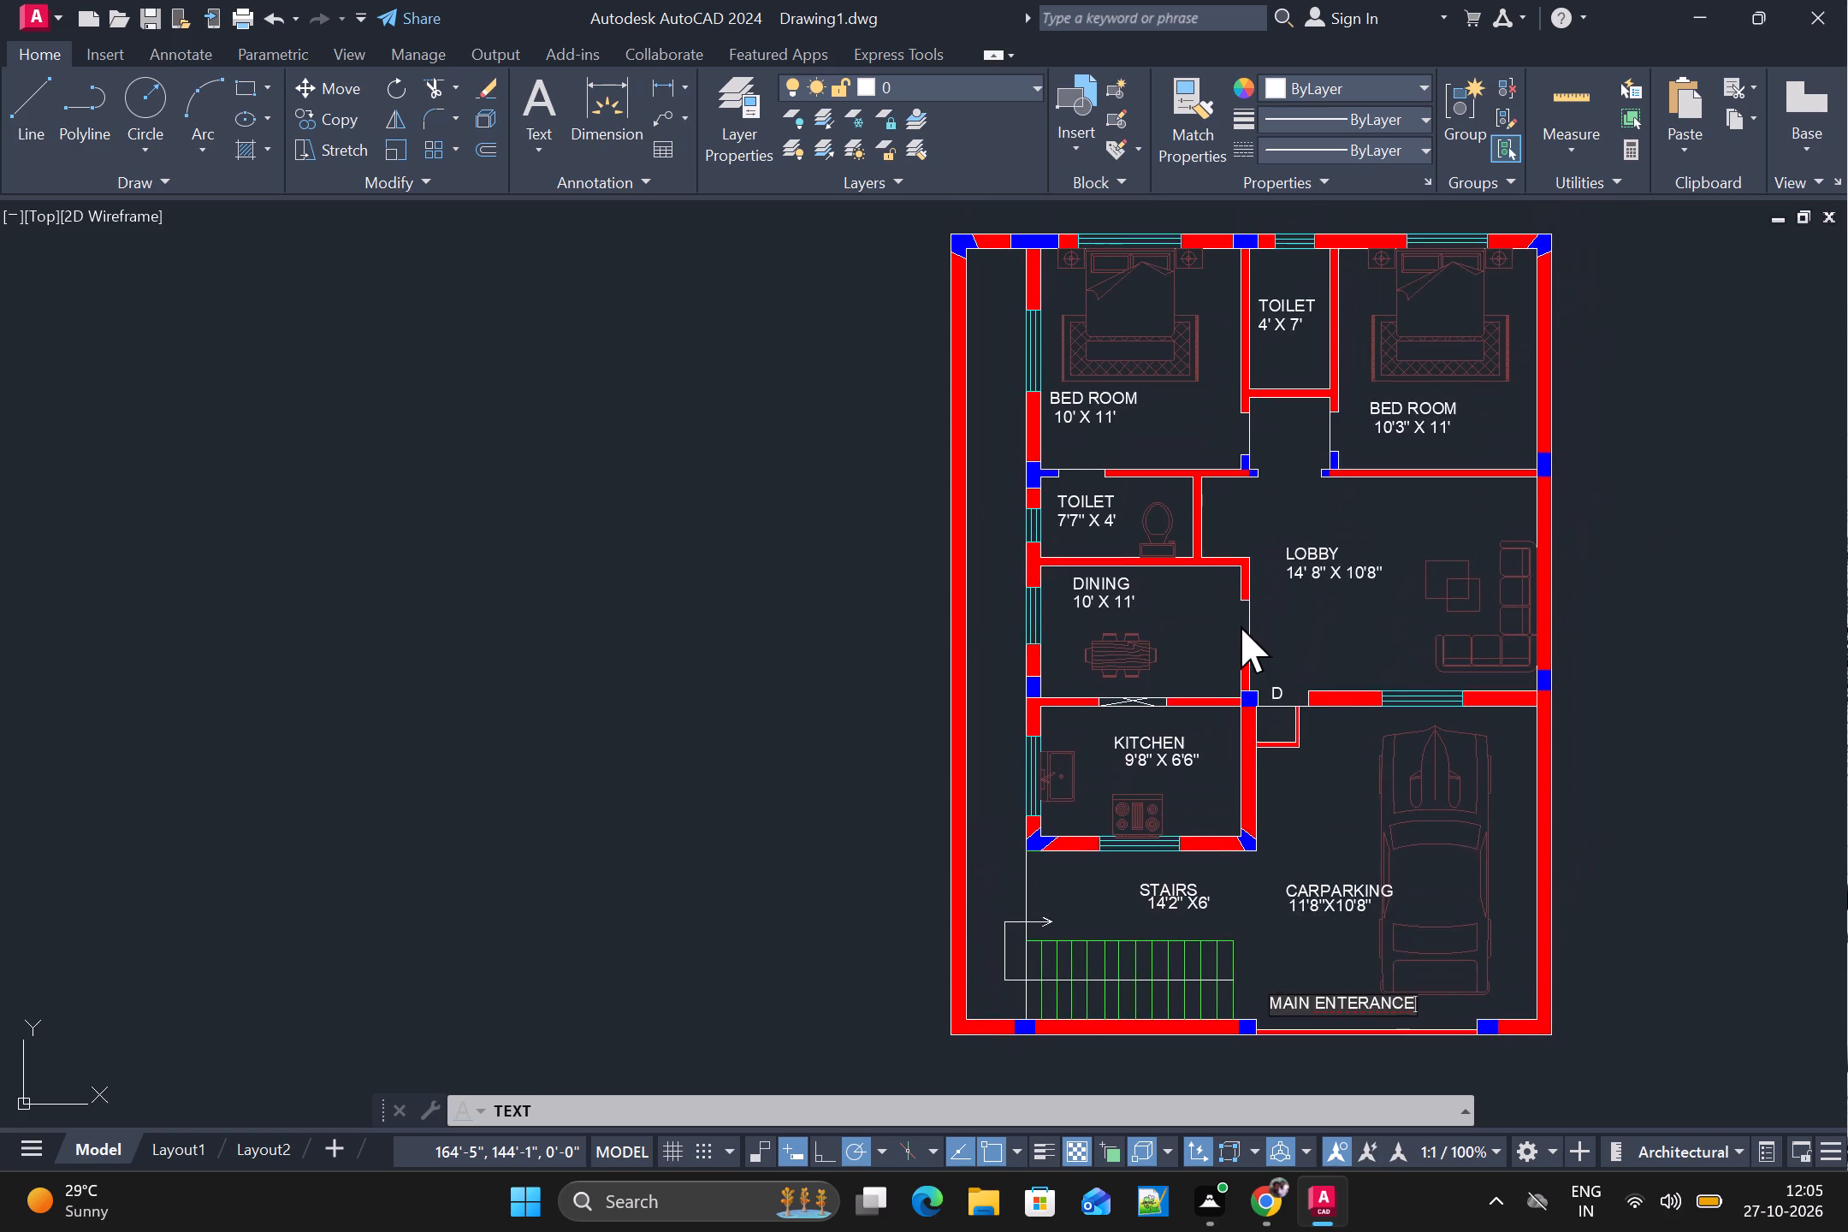
pyautogui.scroll(1, 1233, 448)
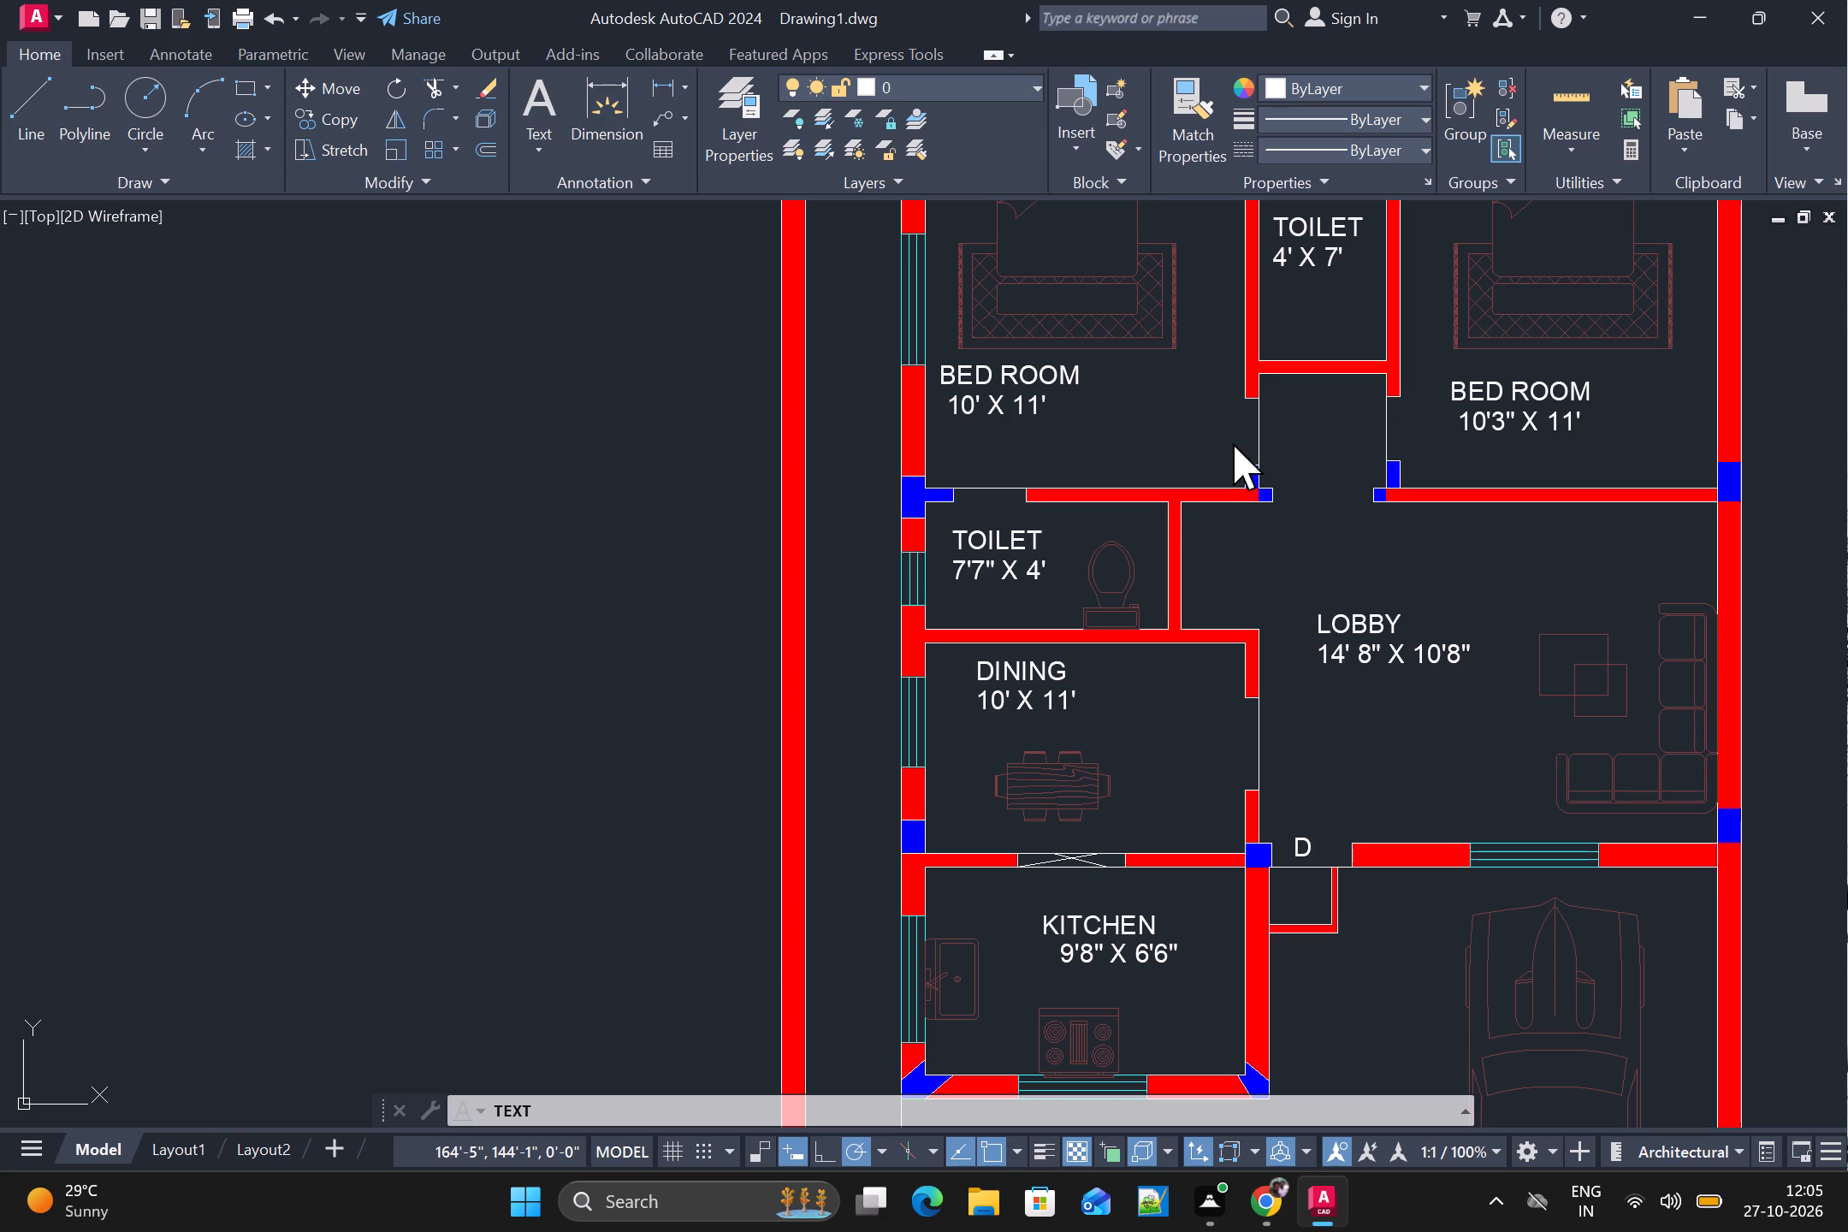
pyautogui.click(1233, 424)
pyautogui.click(1231, 431)
pyautogui.press('d')
pyautogui.press('1')
pyautogui.click(1408, 412)
pyautogui.click(1394, 423)
pyautogui.write('D1')
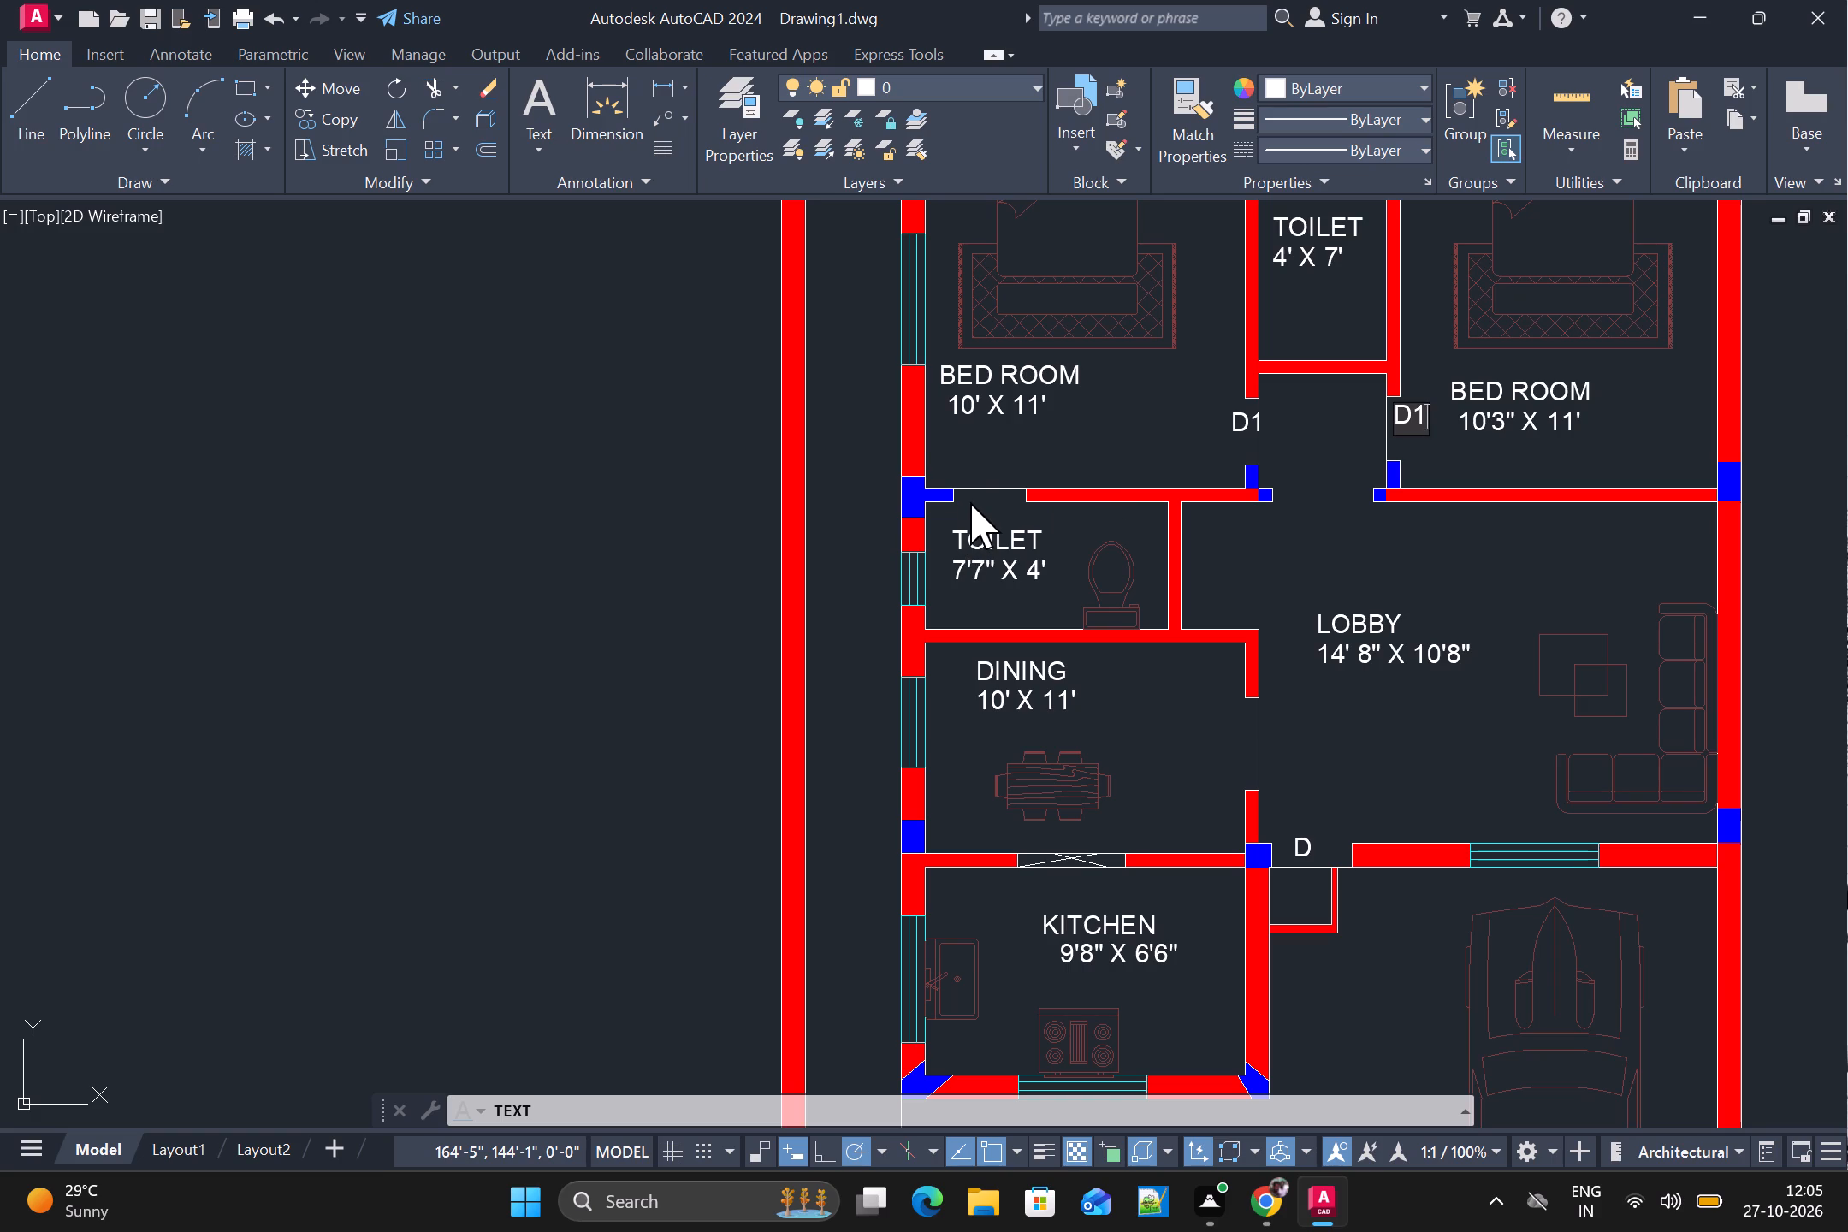
# Add the door tag "D2" at the door opening of the 7'7" X 4' toilet, just above its TOILET label.
pyautogui.click(970, 502)
pyautogui.scroll(2, 971, 519)
pyautogui.click(961, 519)
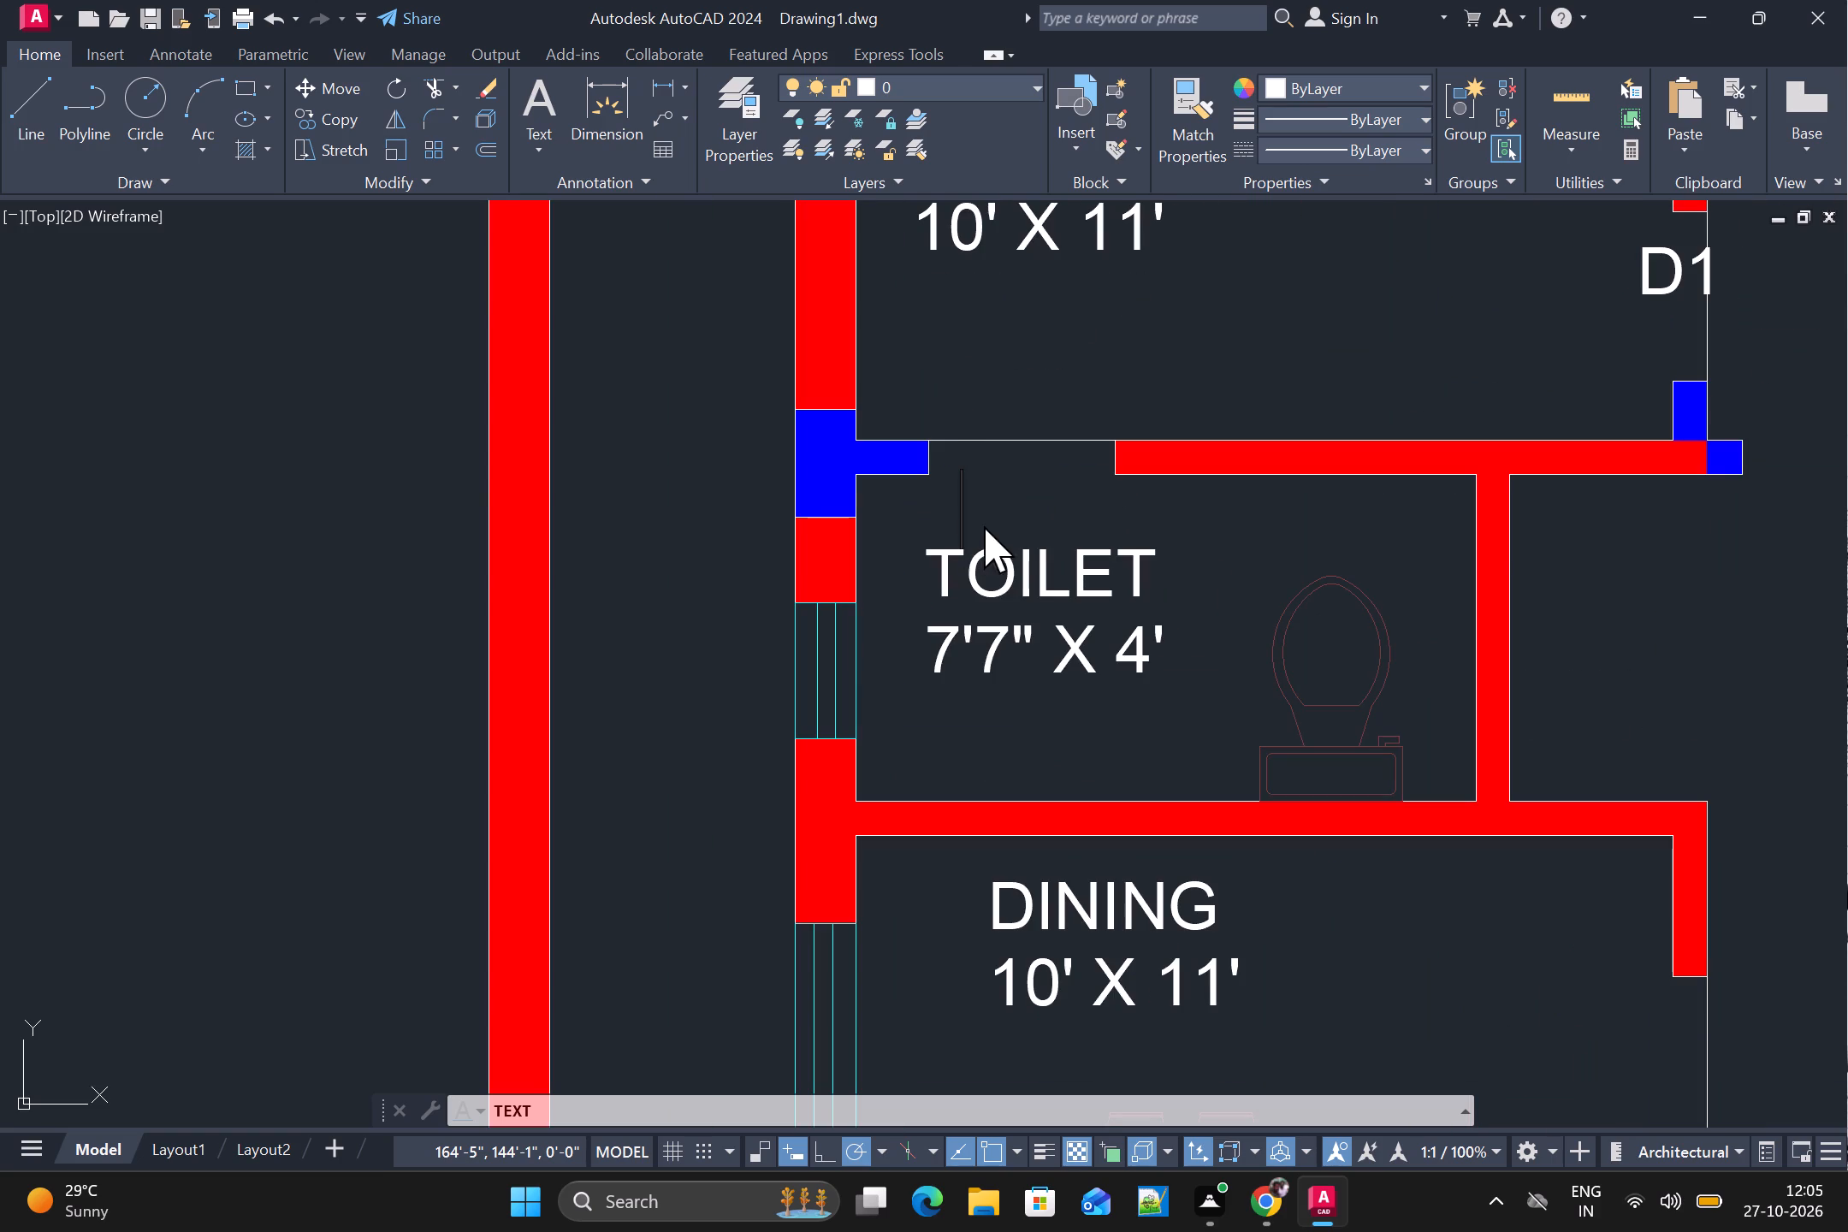
pyautogui.write('D2')
# Add the door tag "D" in the wall opening between the dining room and the lobby.
pyautogui.scroll(-2, 1105, 532)
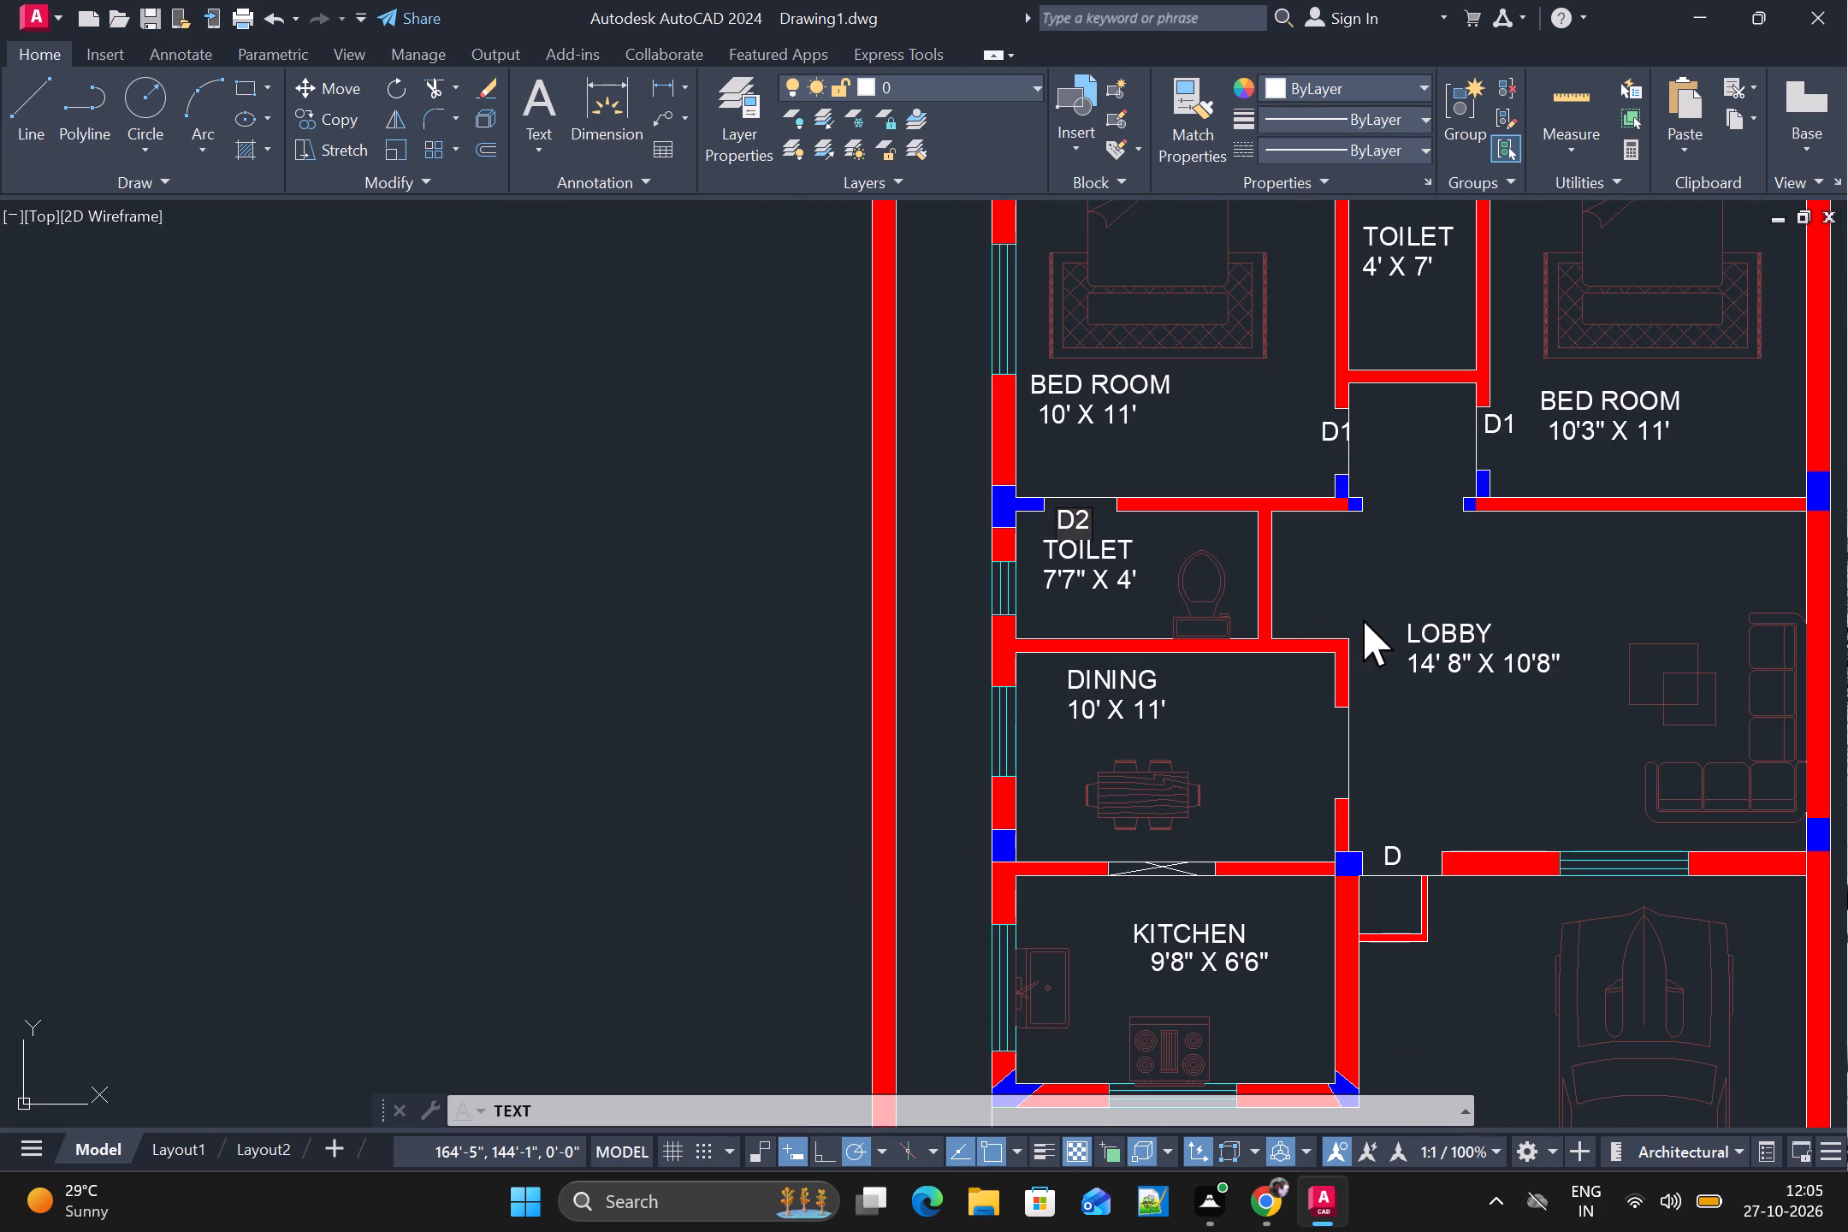
pyautogui.click(1331, 767)
pyautogui.press('d')
# Add the window tag "W" outside the side-wall windows of the dining room and the kitchen.
pyautogui.scroll(-2, 1425, 779)
pyautogui.scroll(1, 1582, 748)
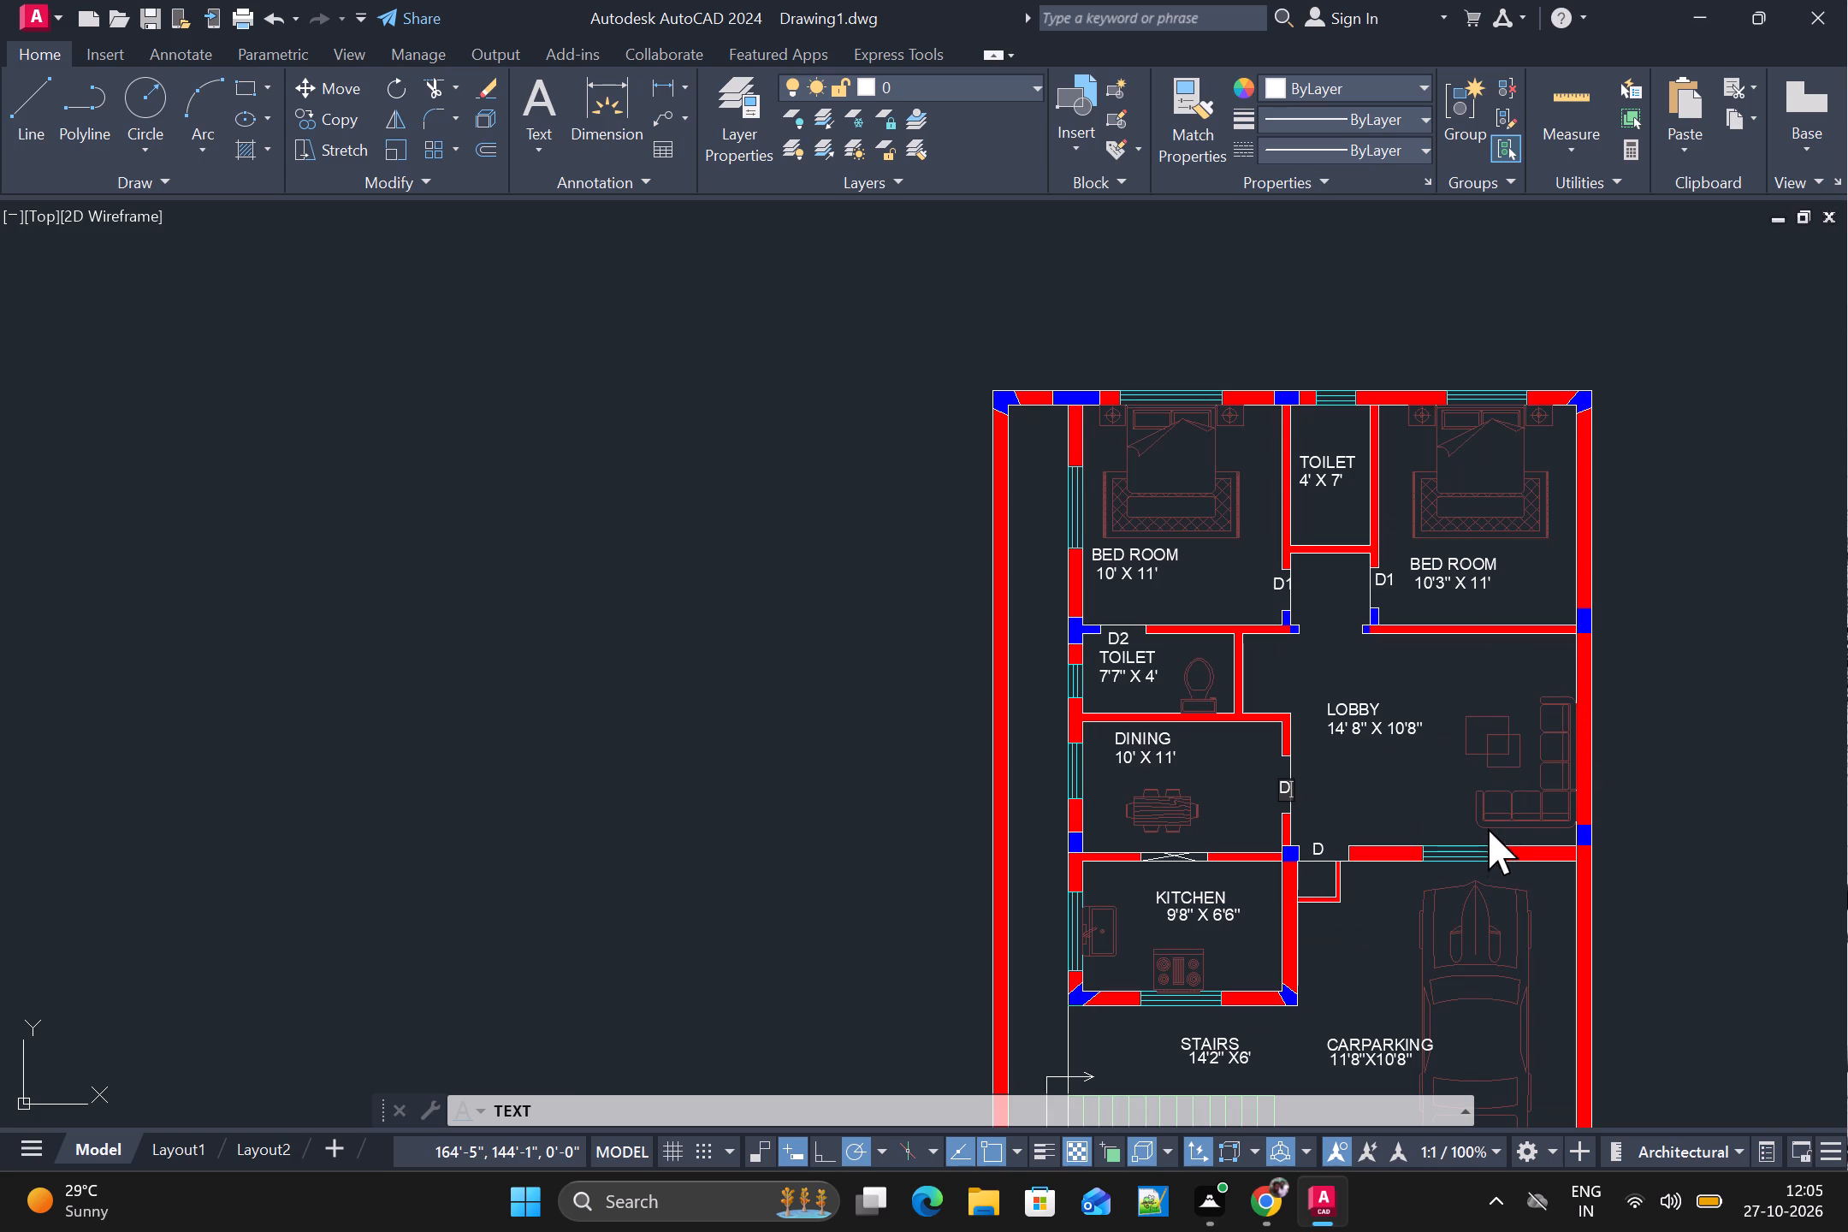
pyautogui.scroll(-1, 1414, 939)
pyautogui.moveTo(1413, 939); pyautogui.dragTo(1391, 790, button='middle')
pyautogui.scroll(1, 1385, 777)
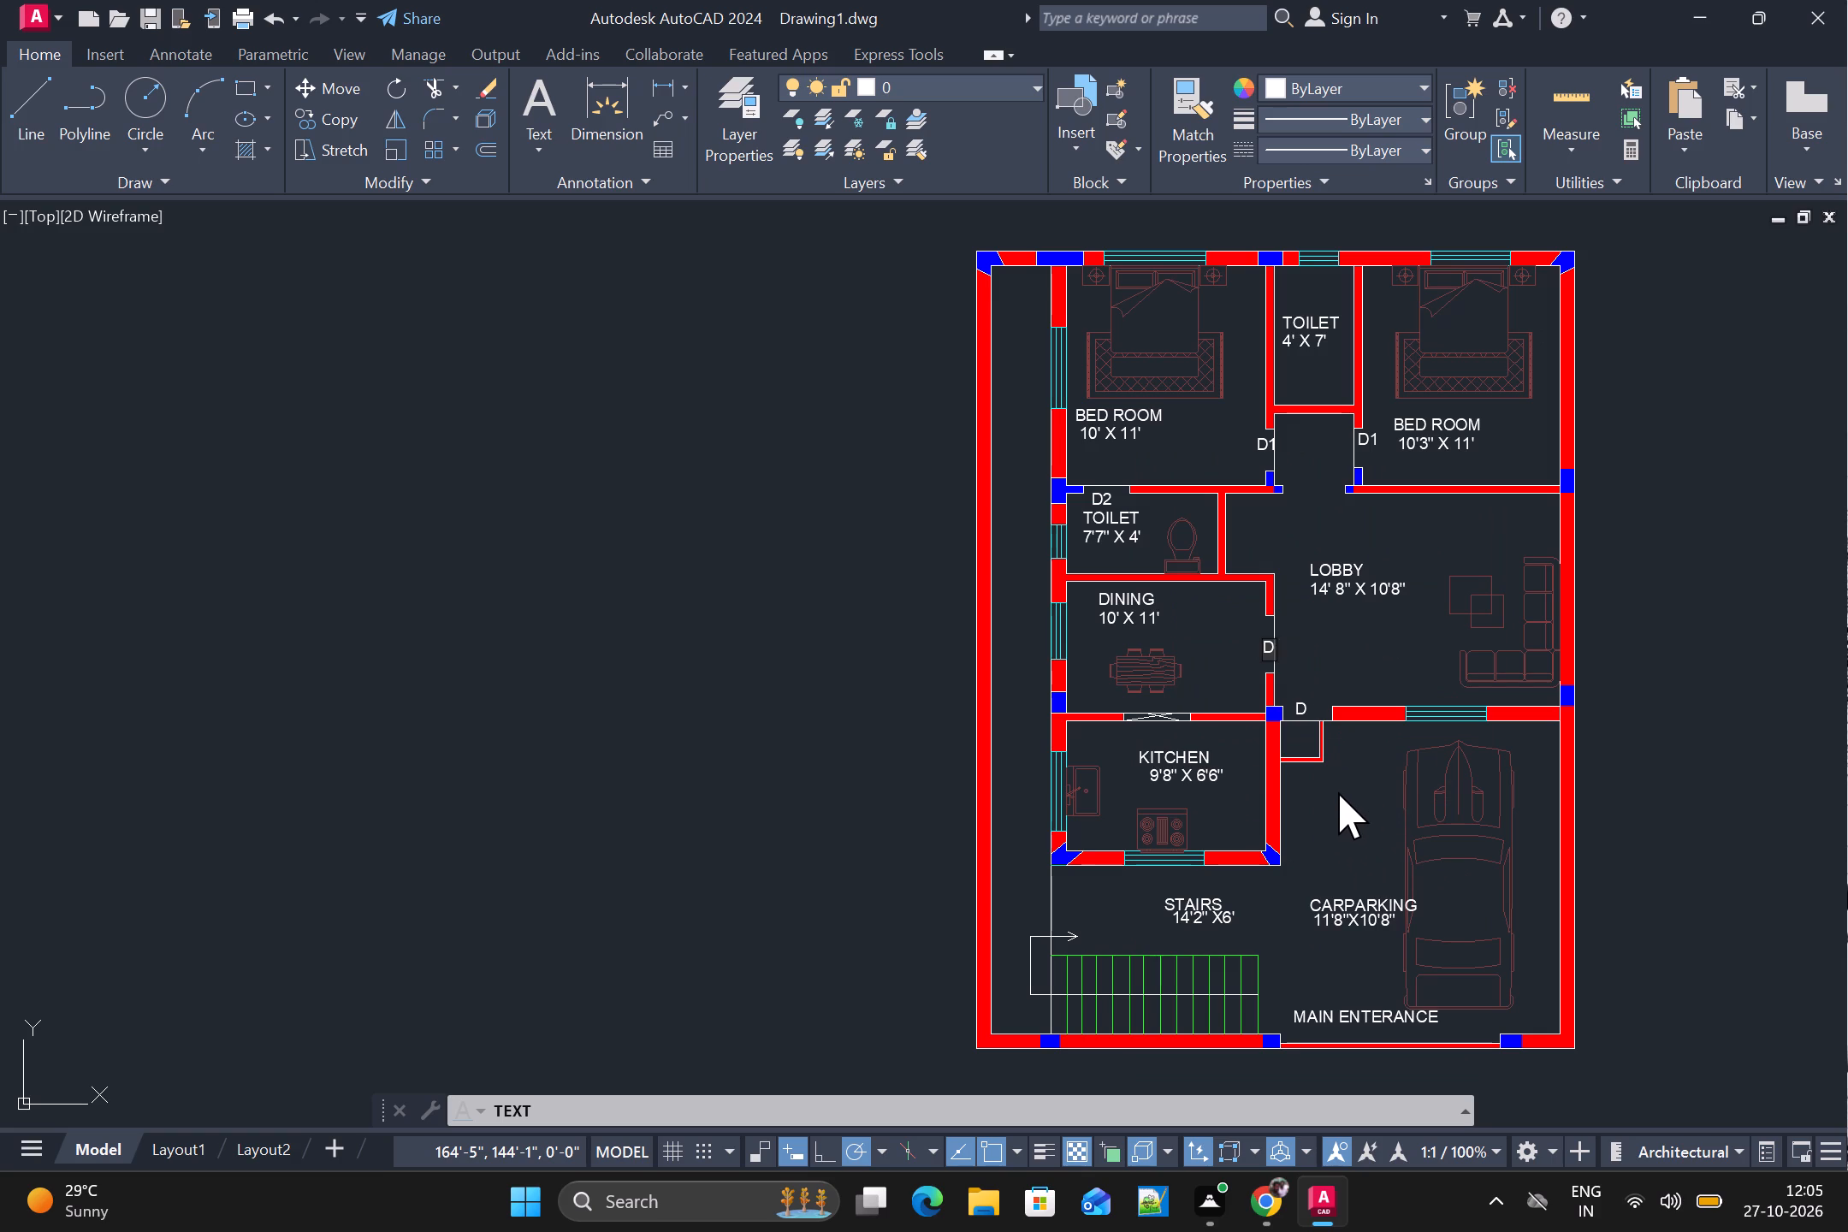
pyautogui.scroll(-1, 1338, 796)
pyautogui.scroll(2, 1146, 697)
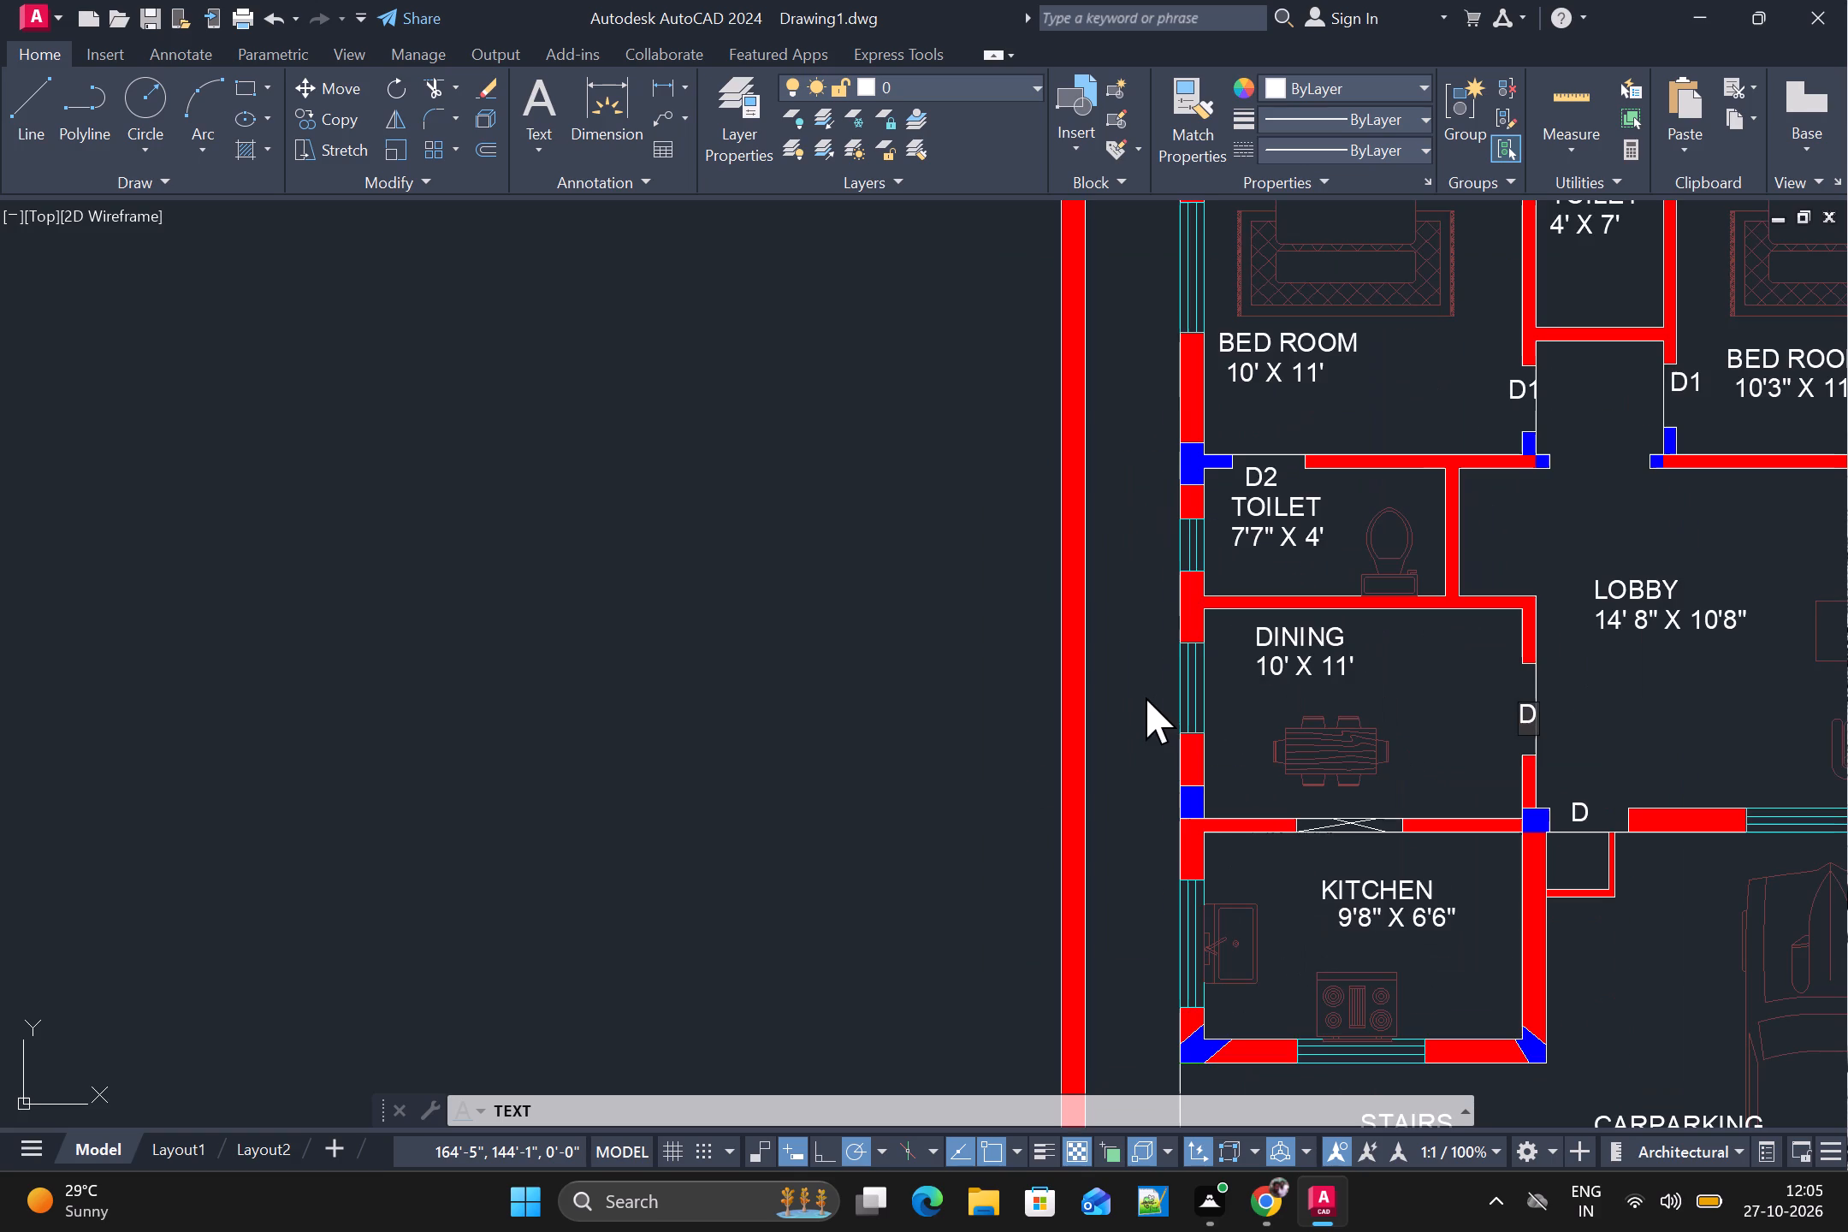
pyautogui.click(1146, 688)
pyautogui.click(1134, 702)
pyautogui.press('w')
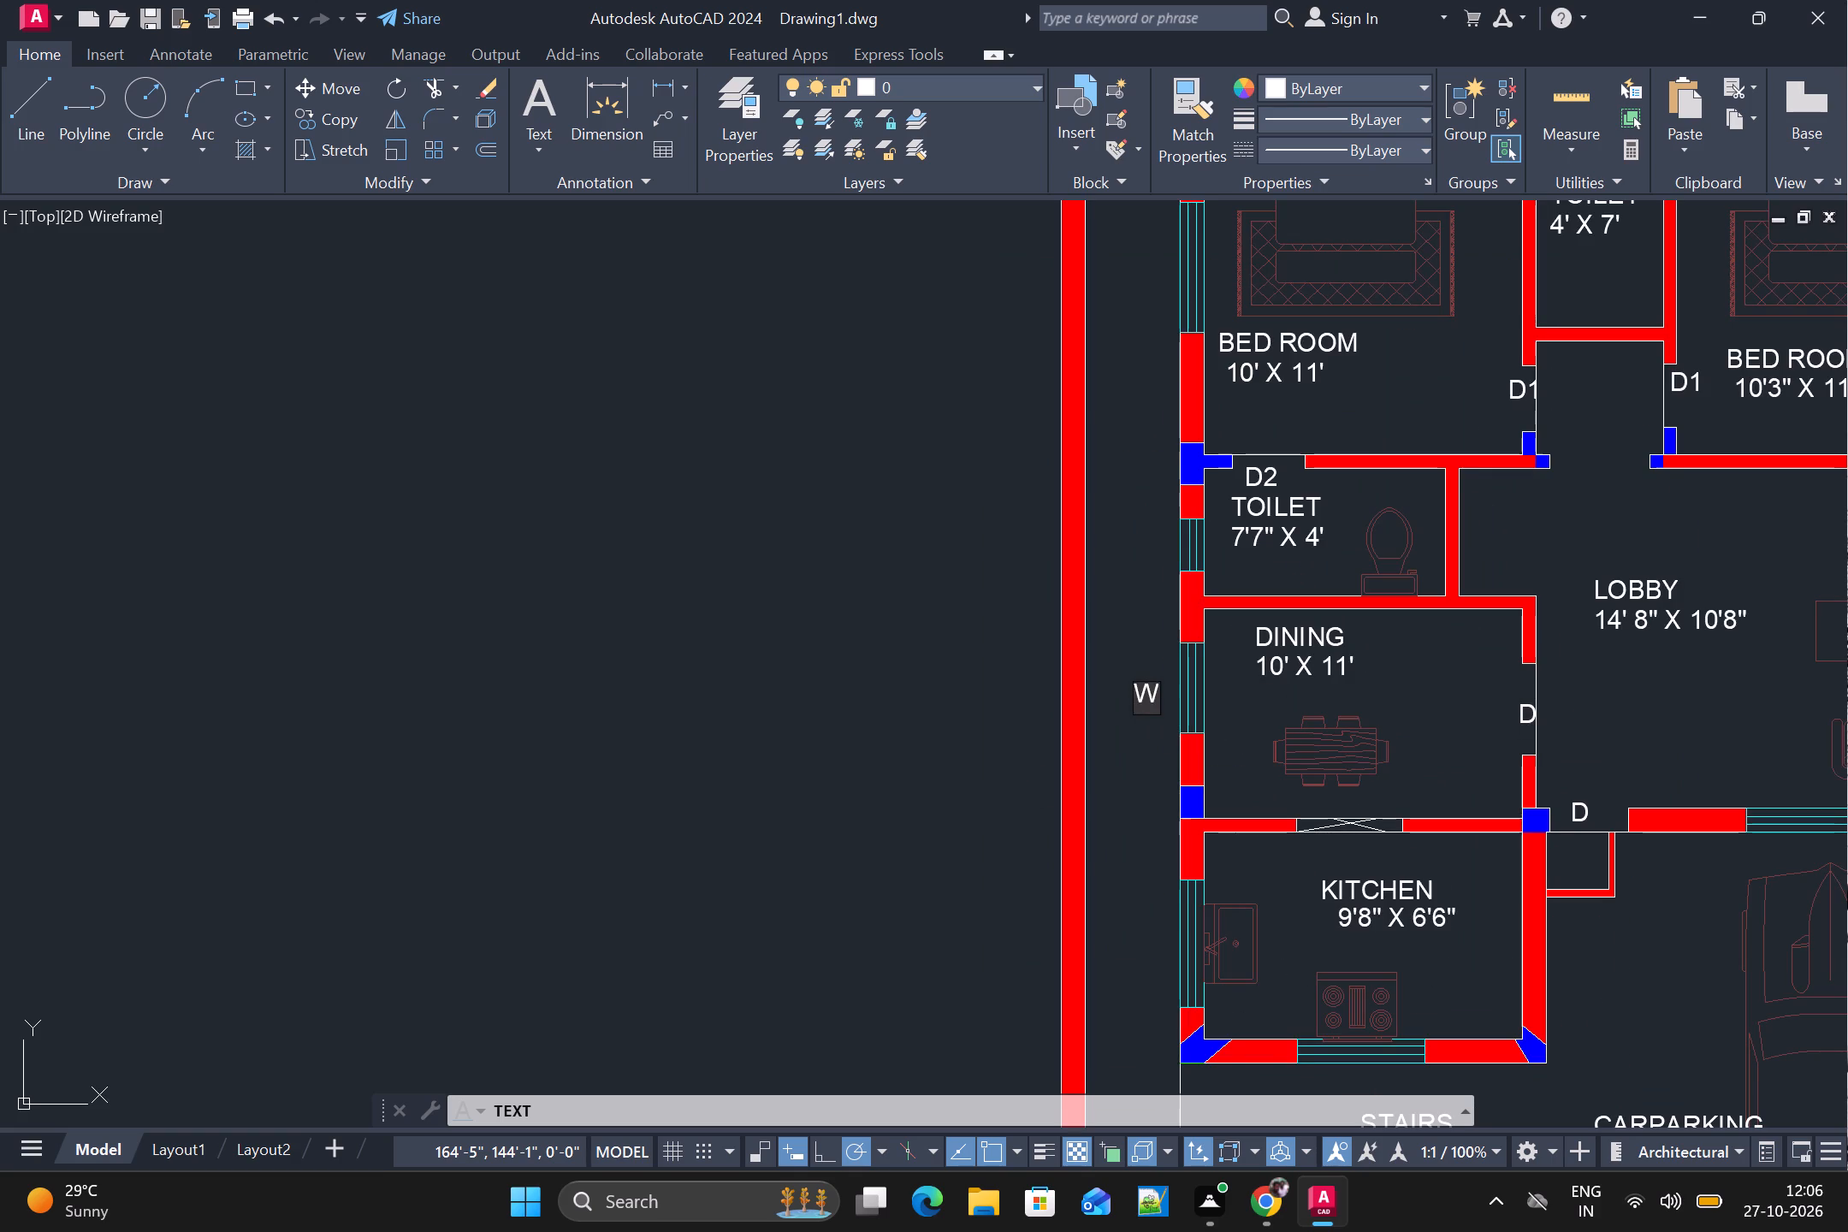
pyautogui.click(1155, 937)
pyautogui.click(1133, 944)
pyautogui.press('w')
# Add the window tag "W" outside the kitchen window behind the stove, above the STAIRS label.
pyautogui.scroll(-2, 1310, 1074)
pyautogui.moveTo(1328, 1038); pyautogui.dragTo(1260, 762, button='middle')
pyautogui.scroll(3, 1257, 755)
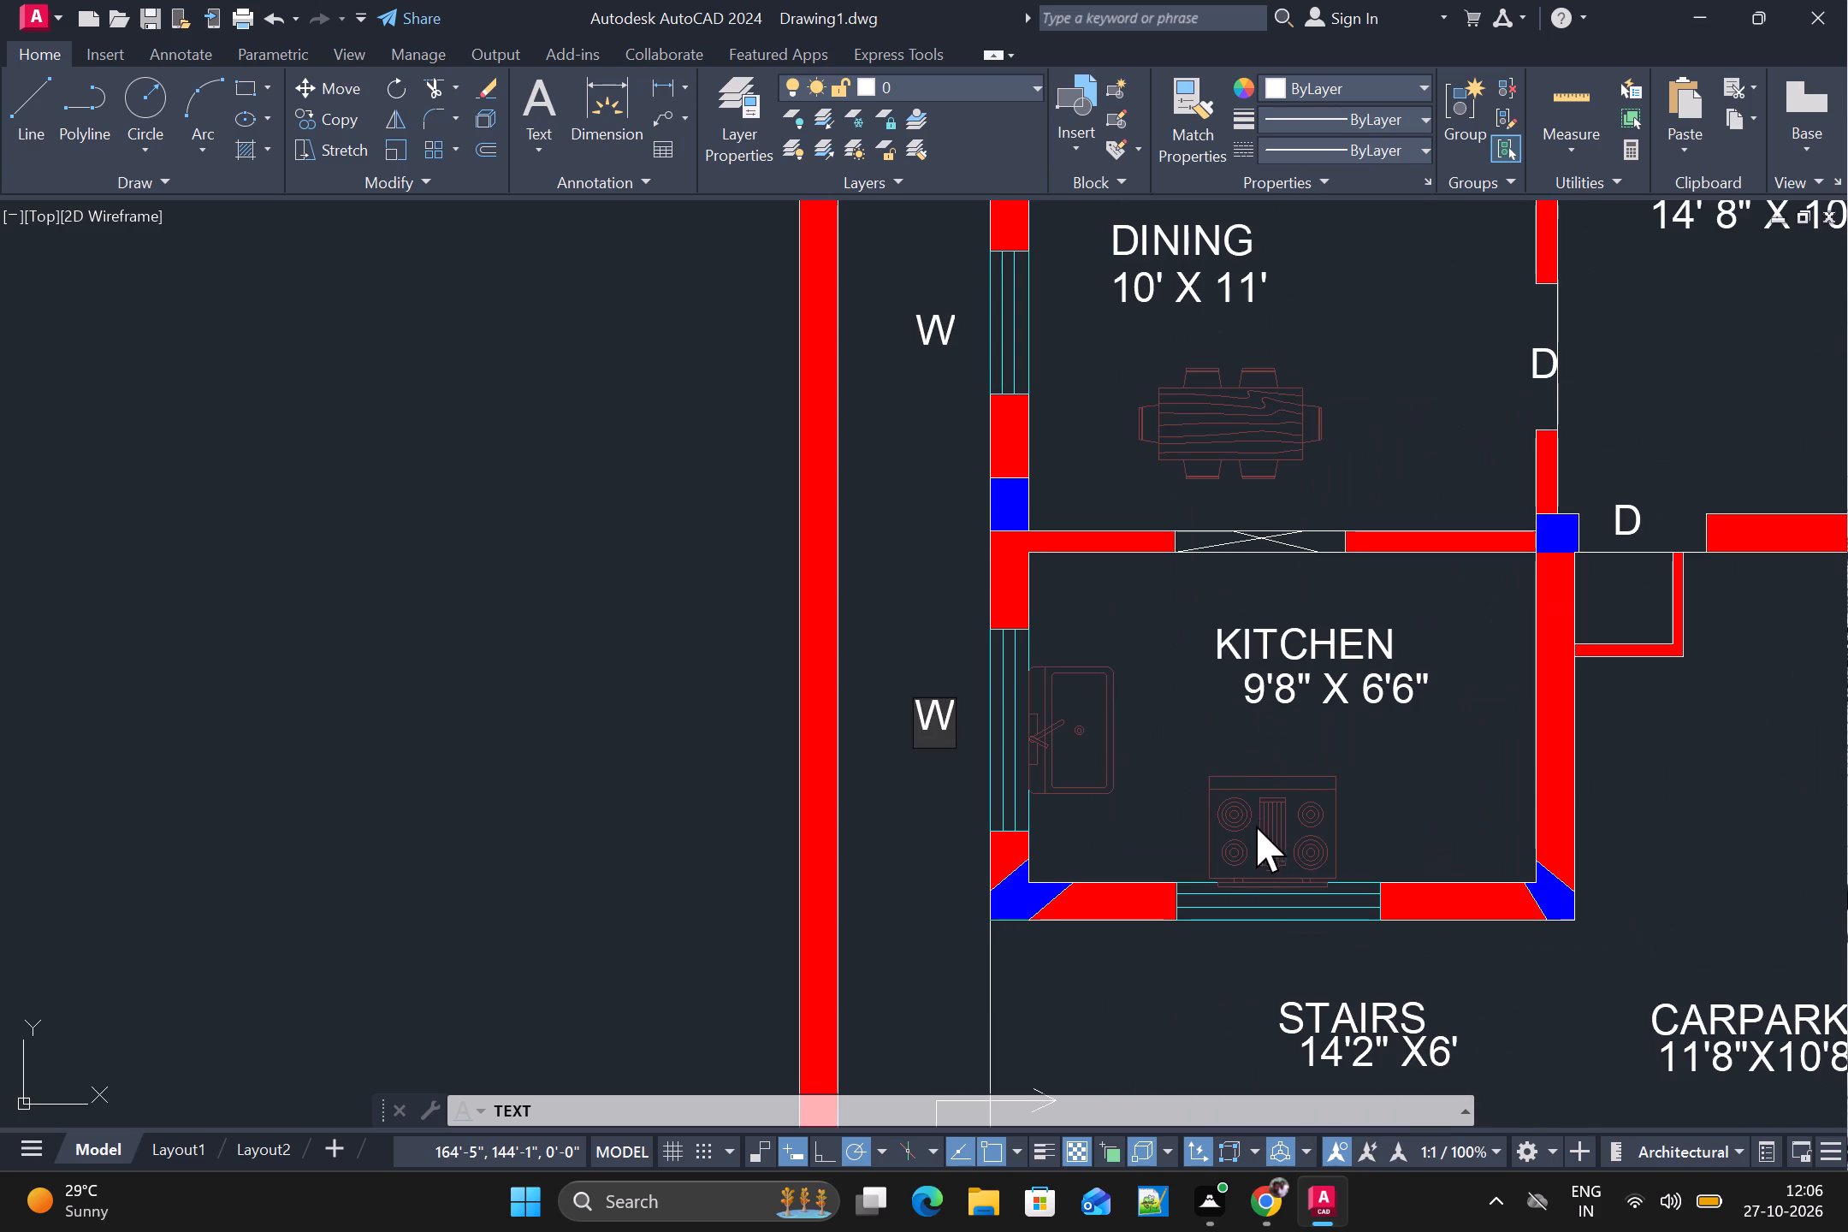
pyautogui.click(1240, 951)
pyautogui.press('w')
# Add the ventilator tag "V" outside the side-wall opening of the 7'7" X 4' toilet.
pyautogui.scroll(-2, 1365, 843)
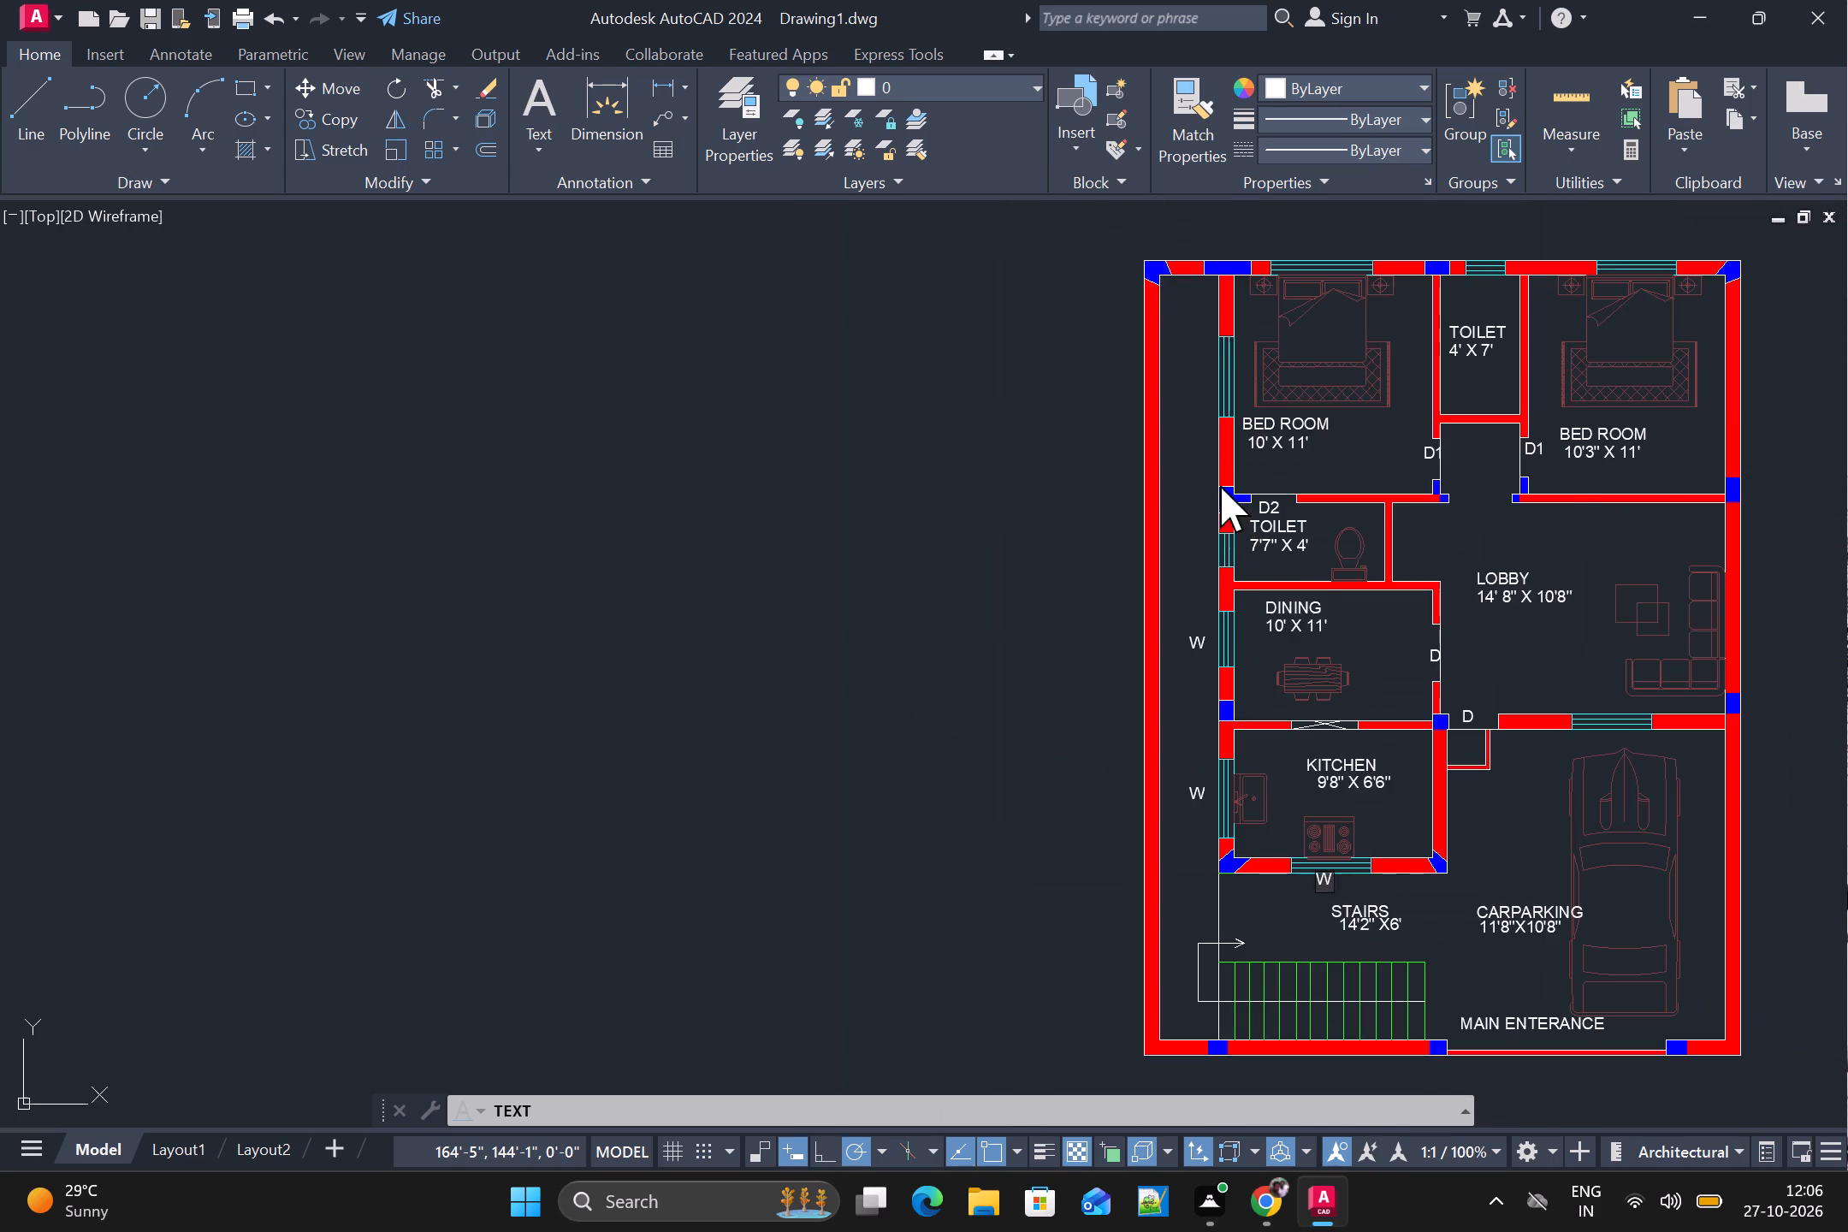
pyautogui.scroll(2, 1214, 495)
pyautogui.click(1193, 625)
pyautogui.press('v')
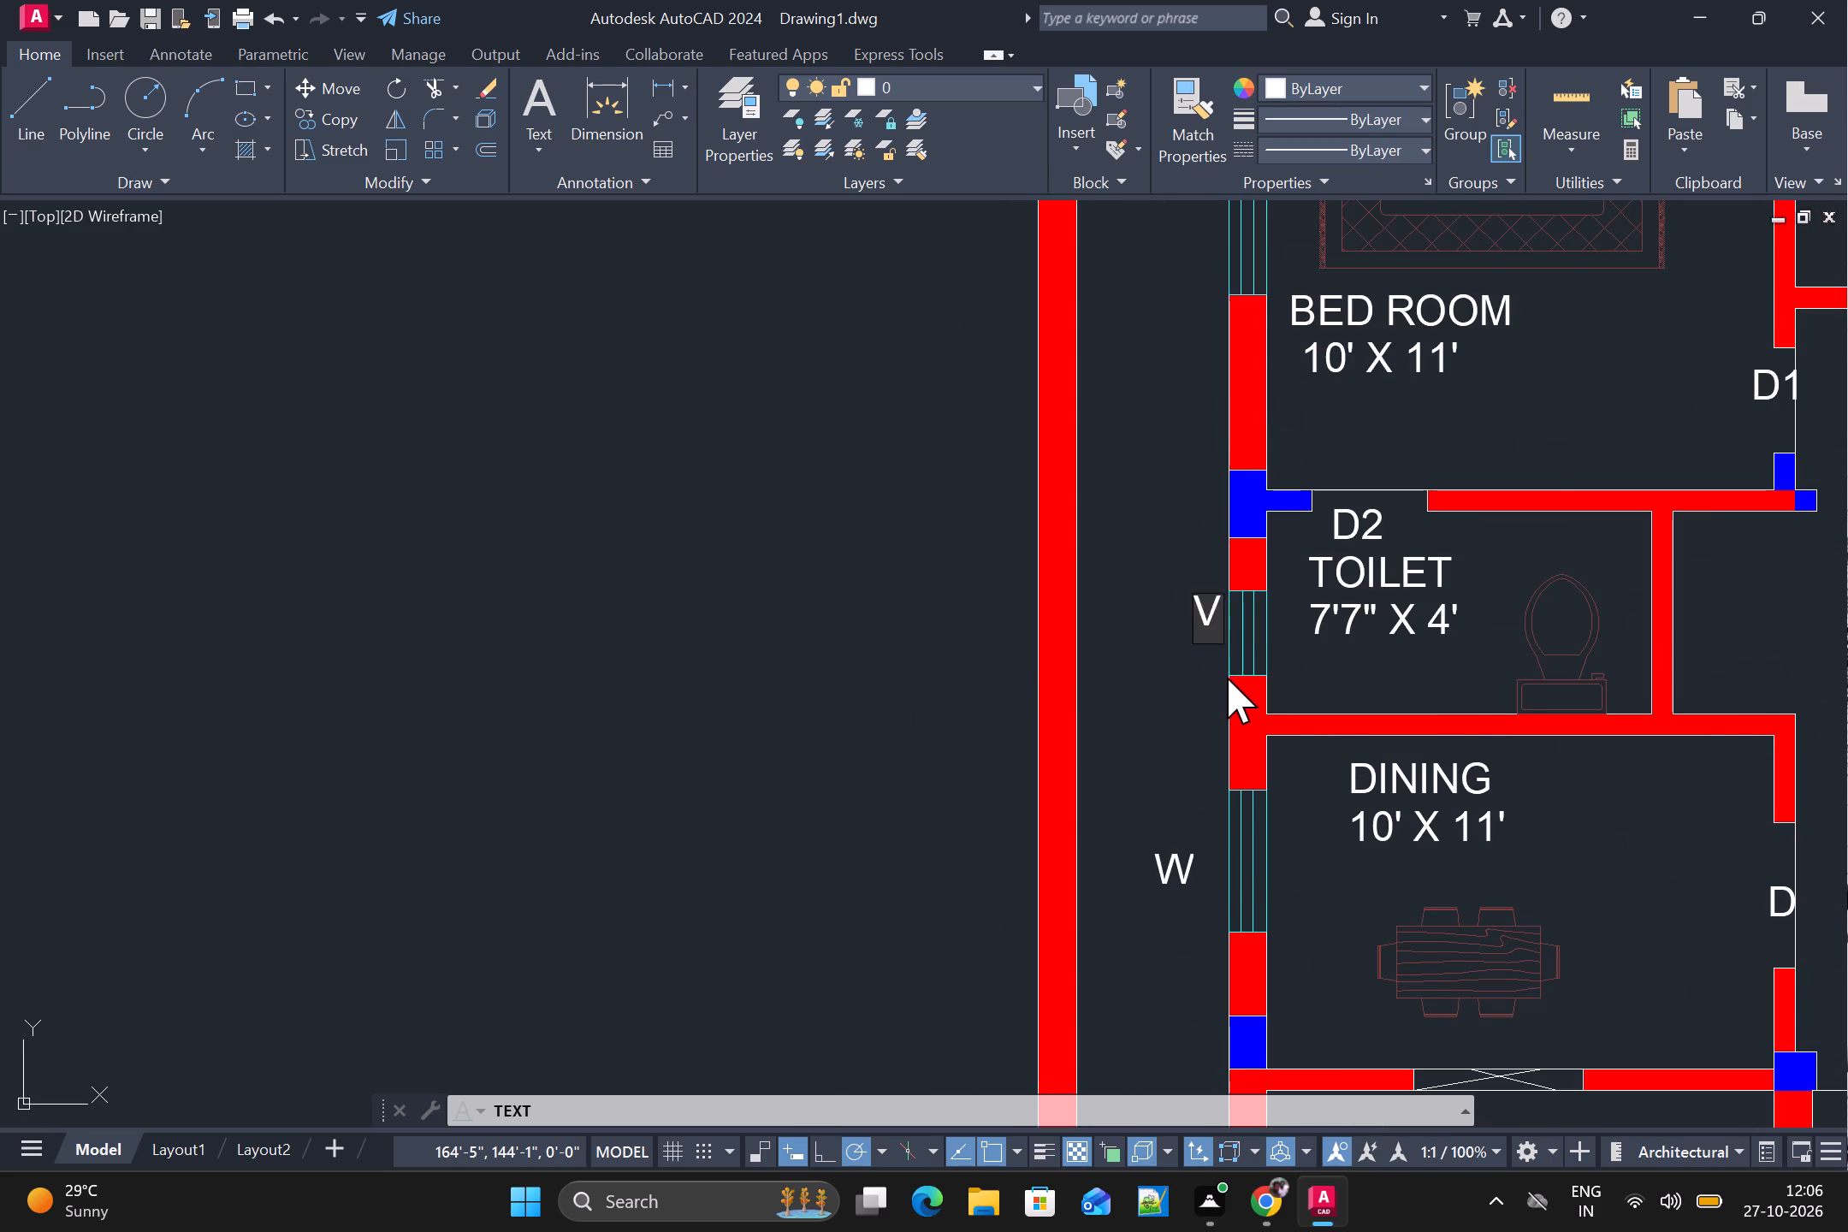
# Add the window tag "W" outside the side-wall window of the 10' X 11' bedroom.
pyautogui.scroll(-1, 1227, 677)
pyautogui.click(1187, 371)
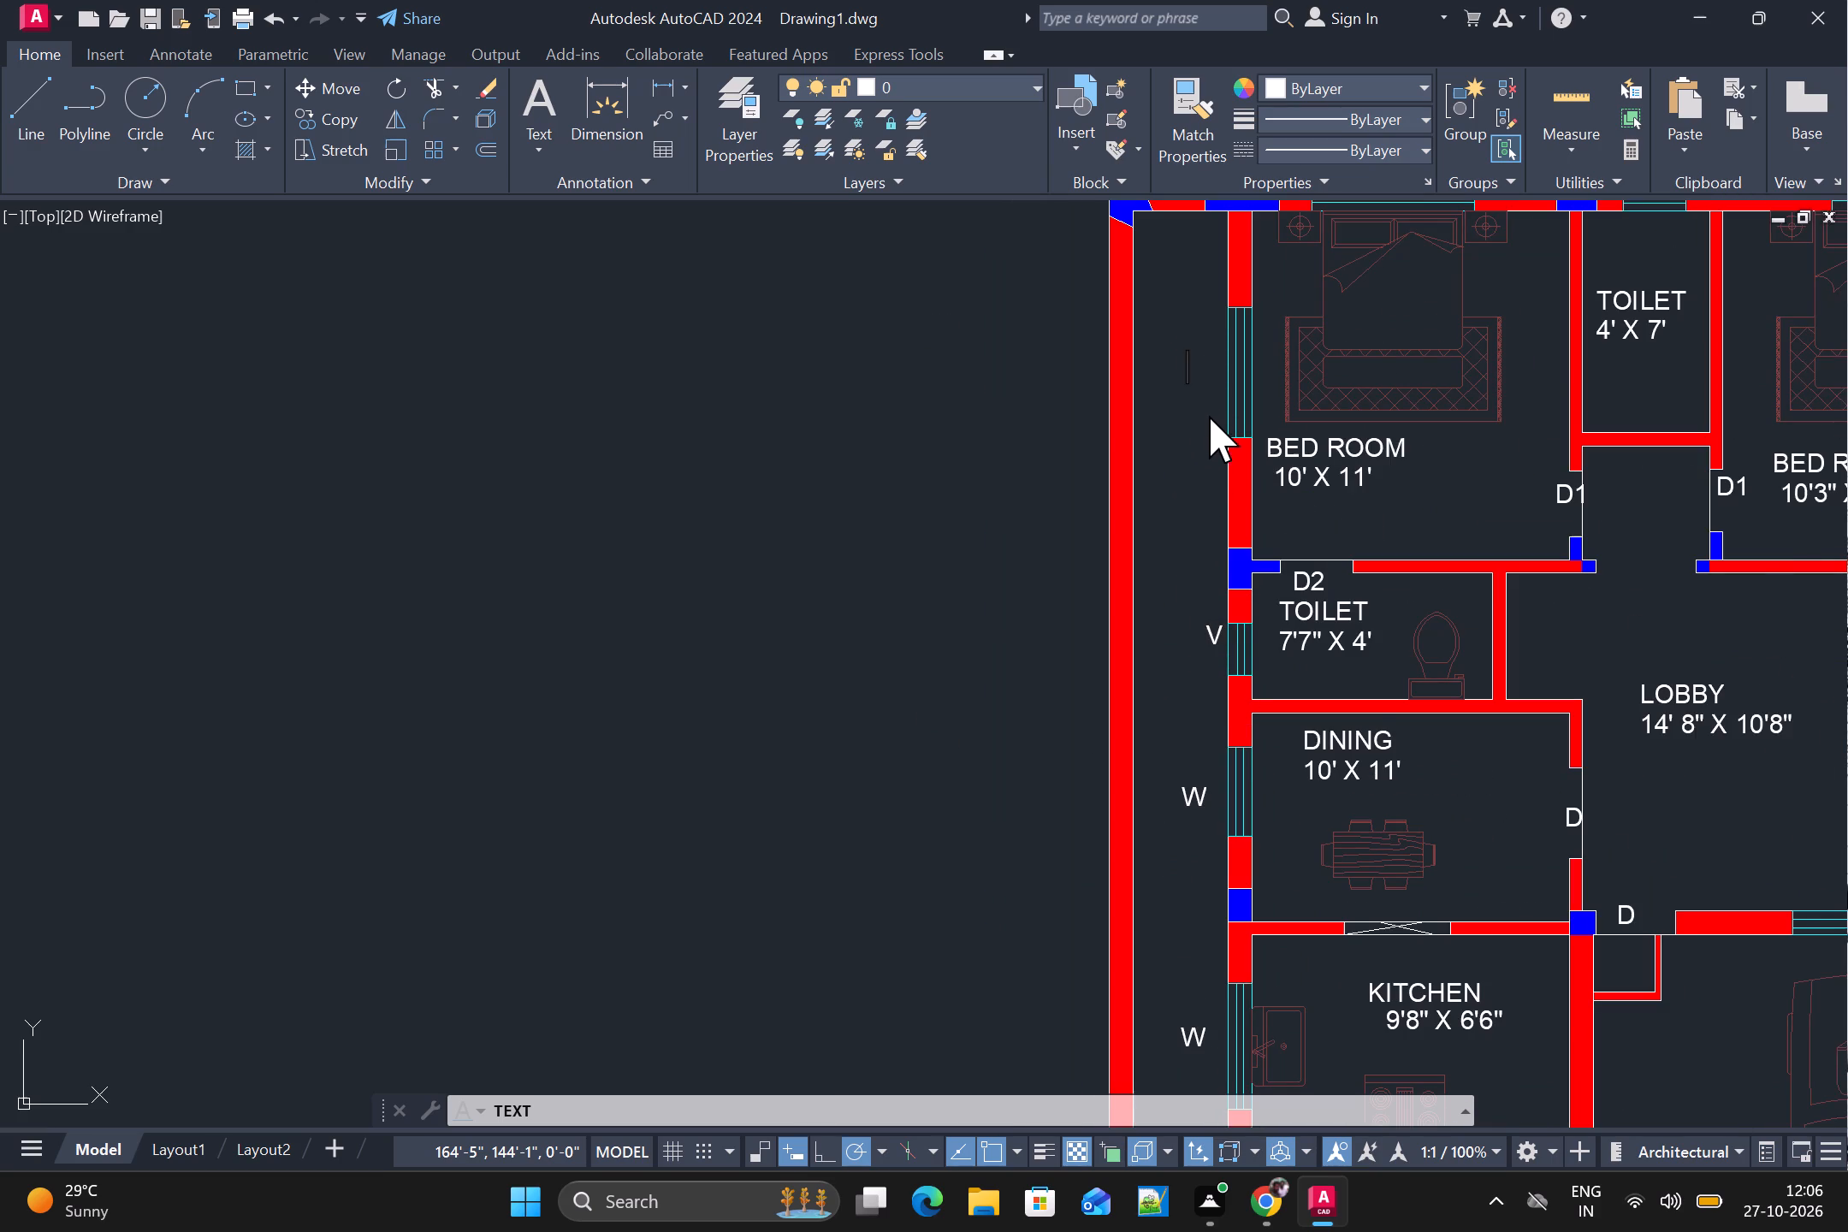
pyautogui.scroll(1, 1205, 398)
pyautogui.click(1188, 365)
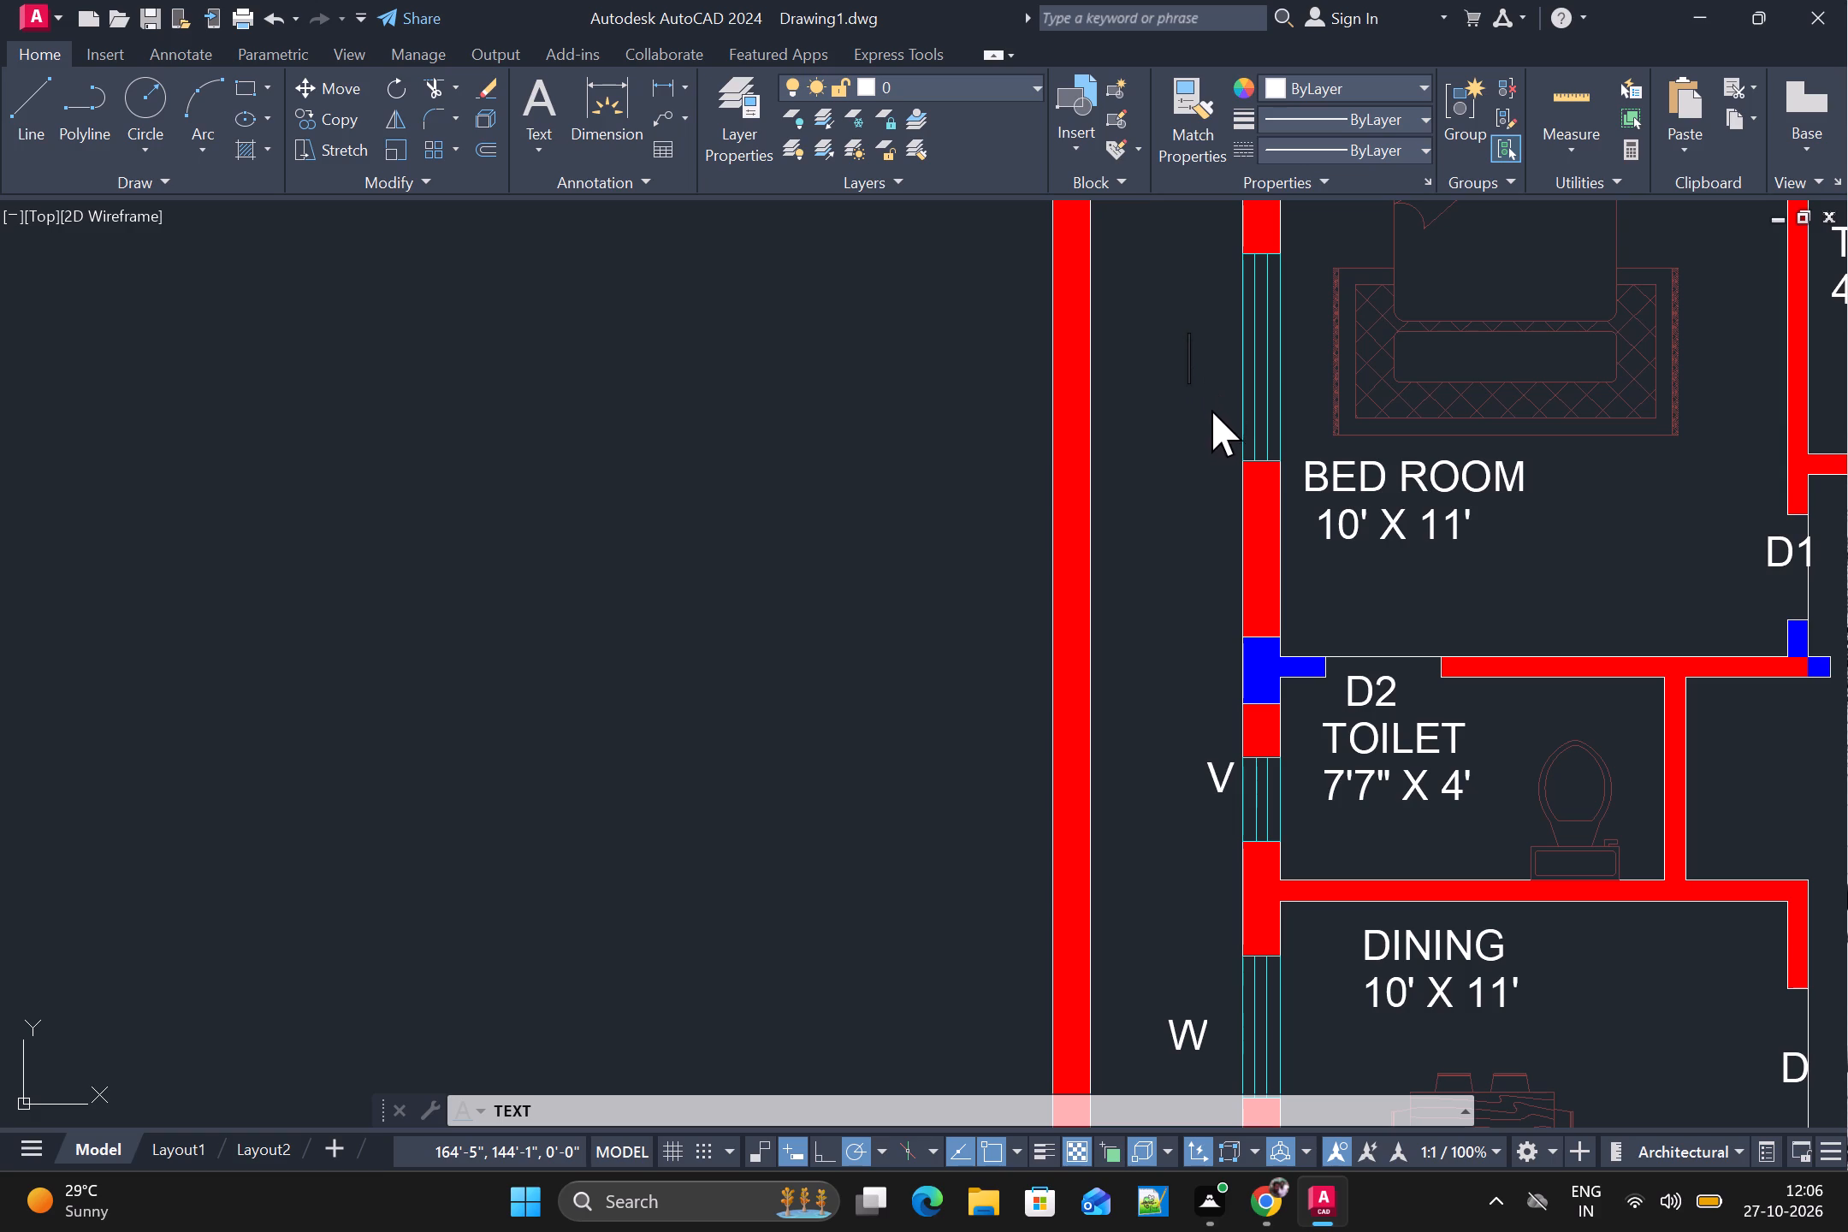
pyautogui.press('w')
# Tag the openings along the plan's top outer wall: "W" above each bedroom window and "V" above the 4' X 7' toilet's opening.
pyautogui.scroll(-2, 1205, 431)
pyautogui.scroll(1, 1371, 269)
pyautogui.click(1288, 272)
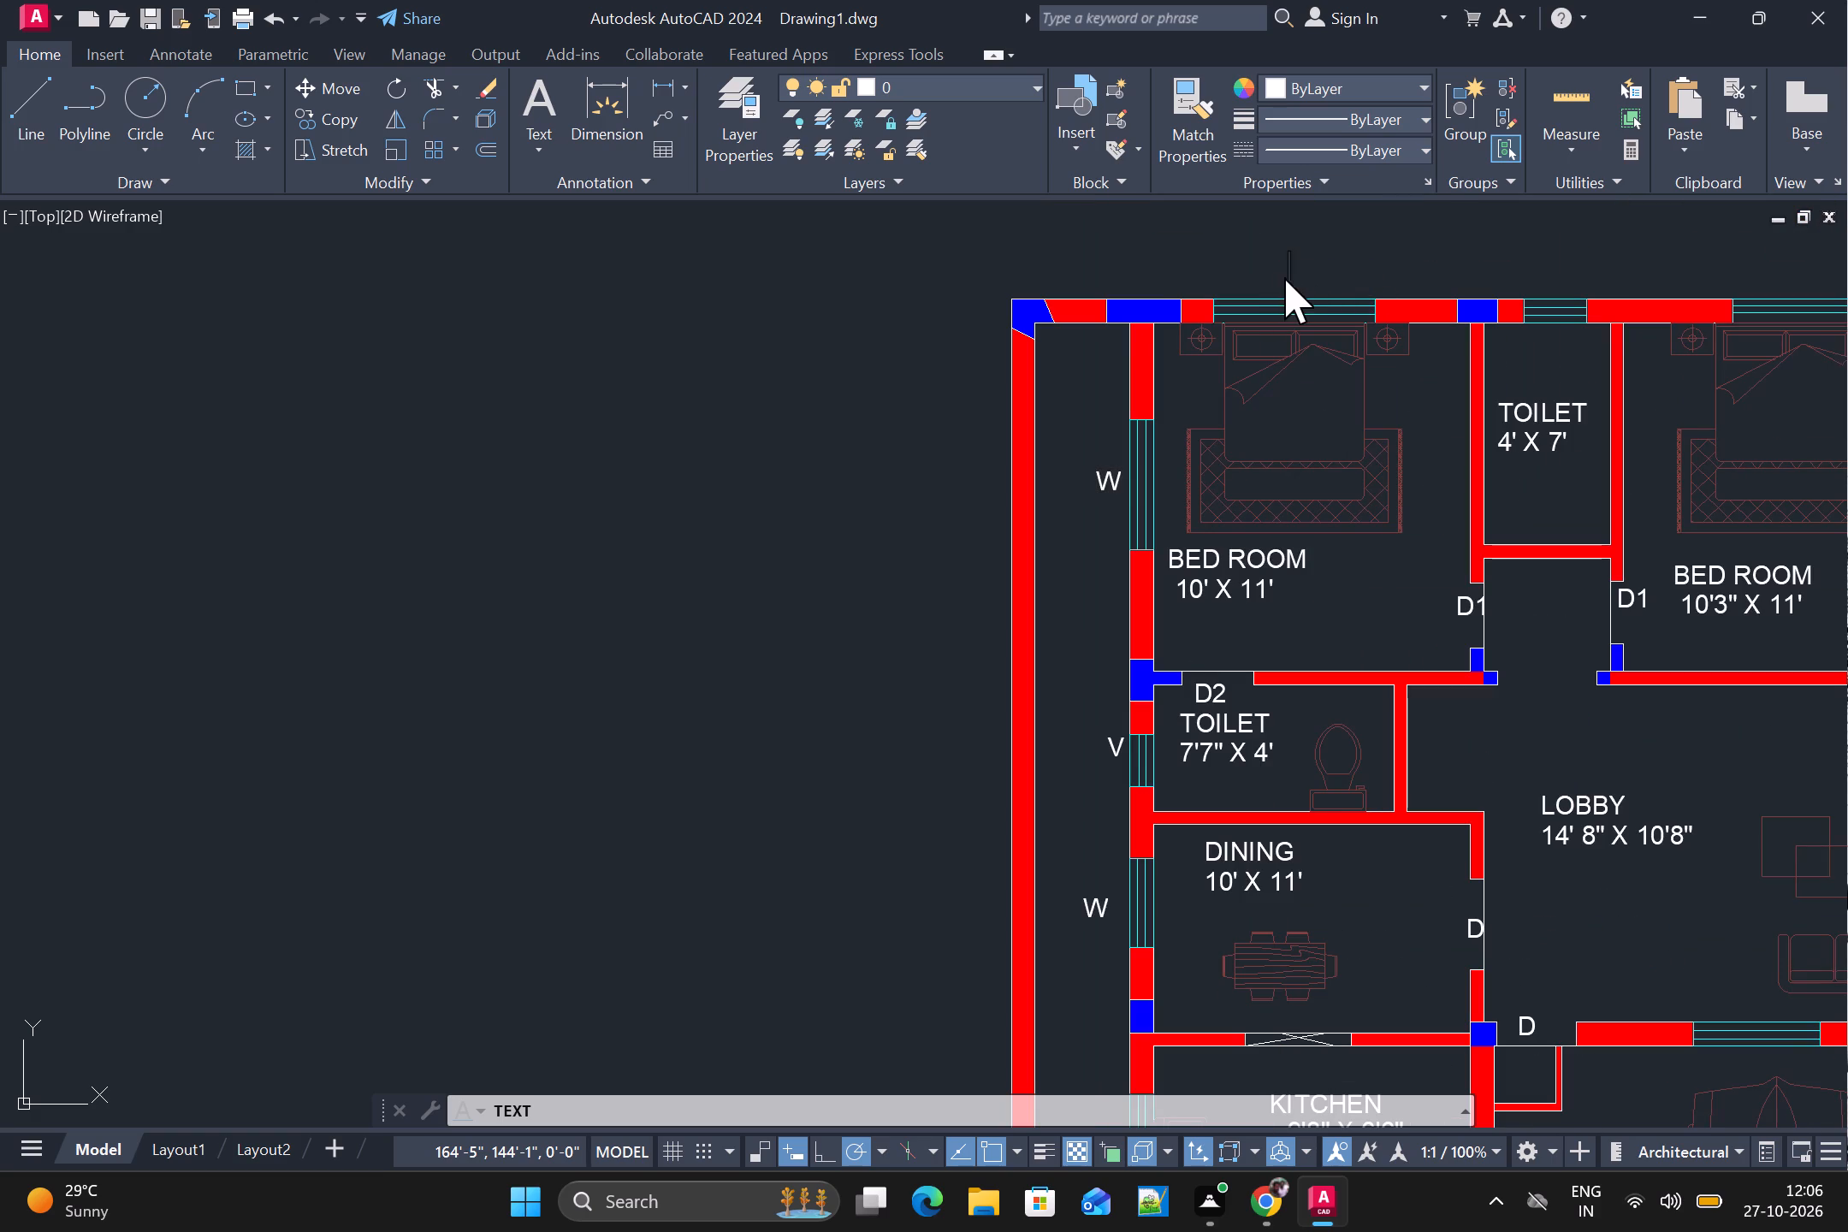
pyautogui.press('w')
pyautogui.click(1534, 275)
pyautogui.press('v')
pyautogui.click(1784, 273)
pyautogui.press('w')
# Add the window tag "W" below the window between the lobby and the car parking, in front of the car.
pyautogui.scroll(-2, 1787, 326)
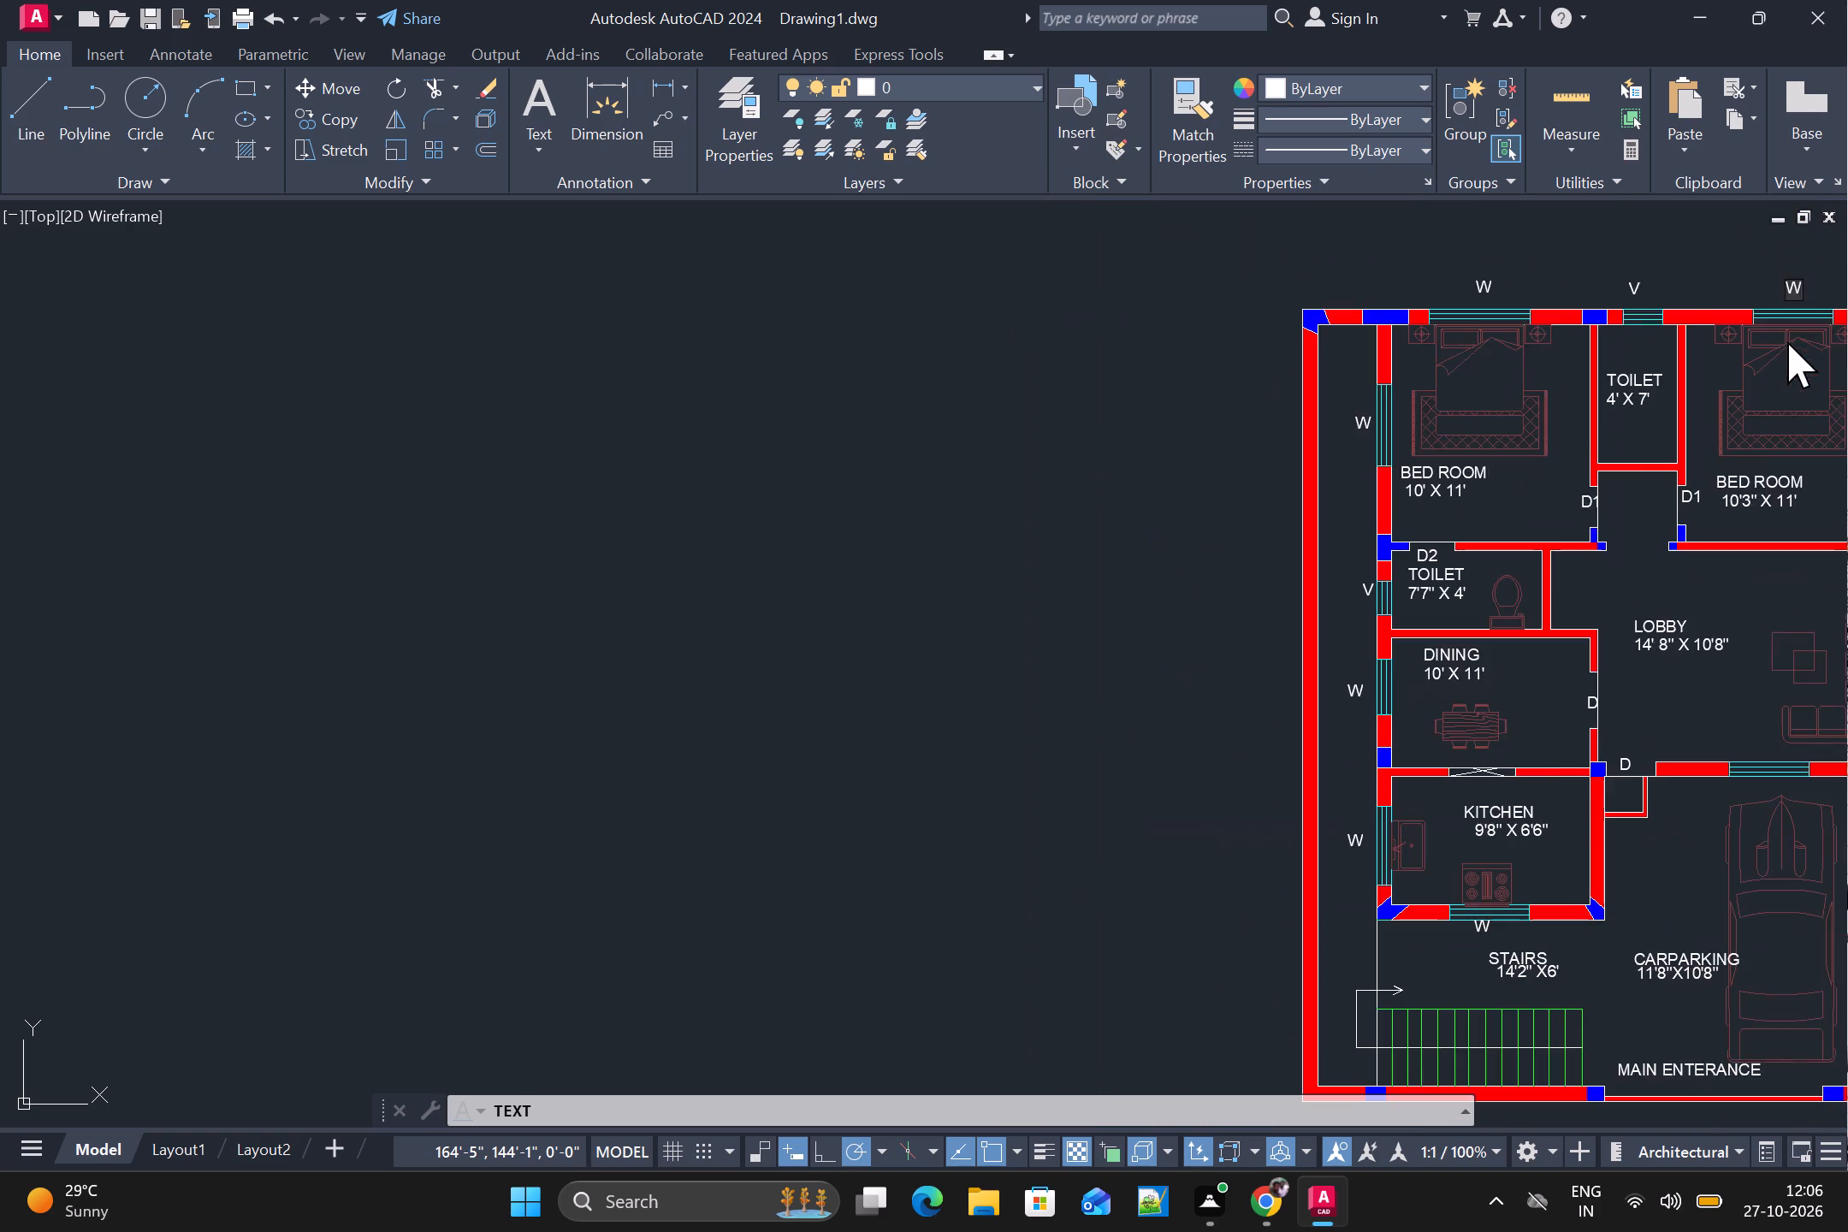
pyautogui.moveTo(1786, 387); pyautogui.dragTo(1415, 404, button='middle')
pyautogui.scroll(1, 1469, 453)
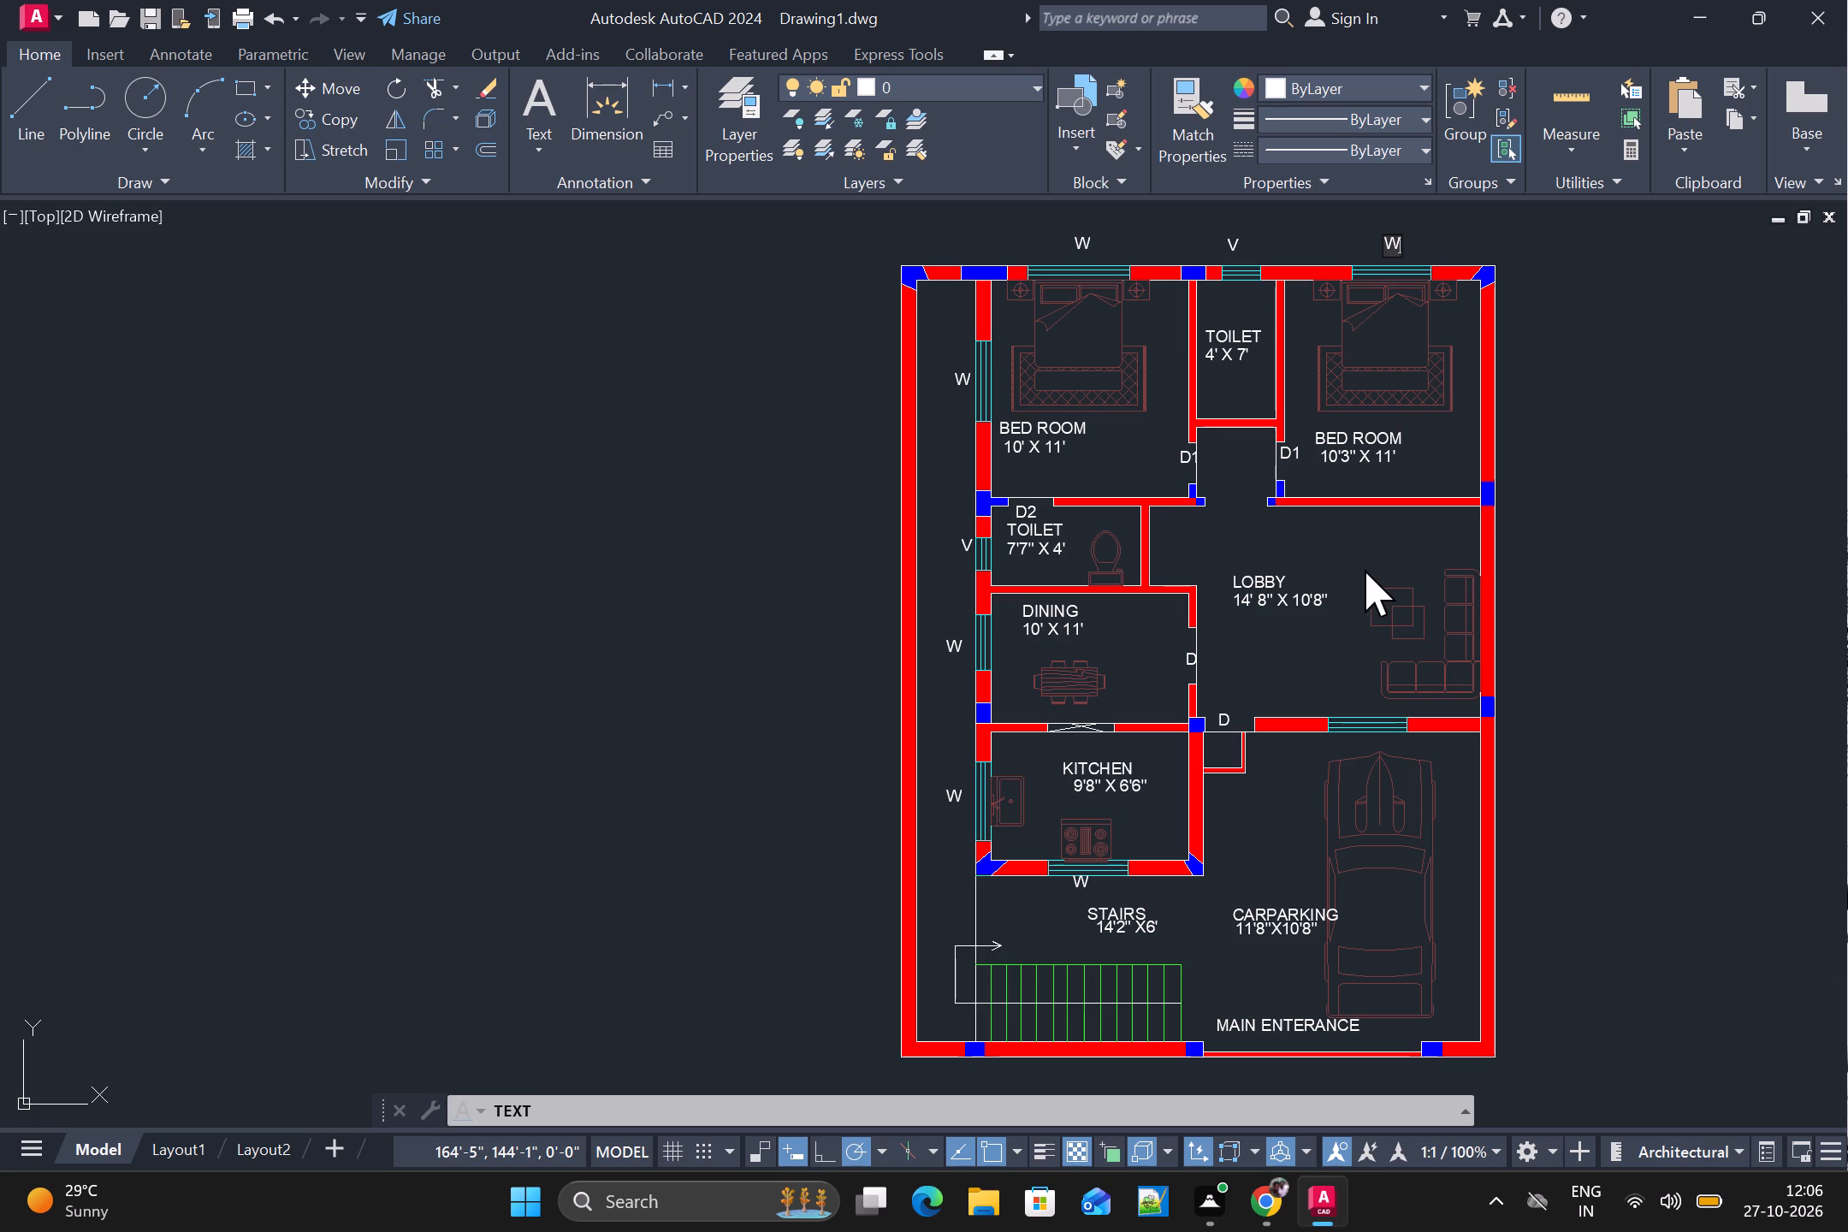
pyautogui.click(1348, 740)
pyautogui.scroll(3, 1348, 740)
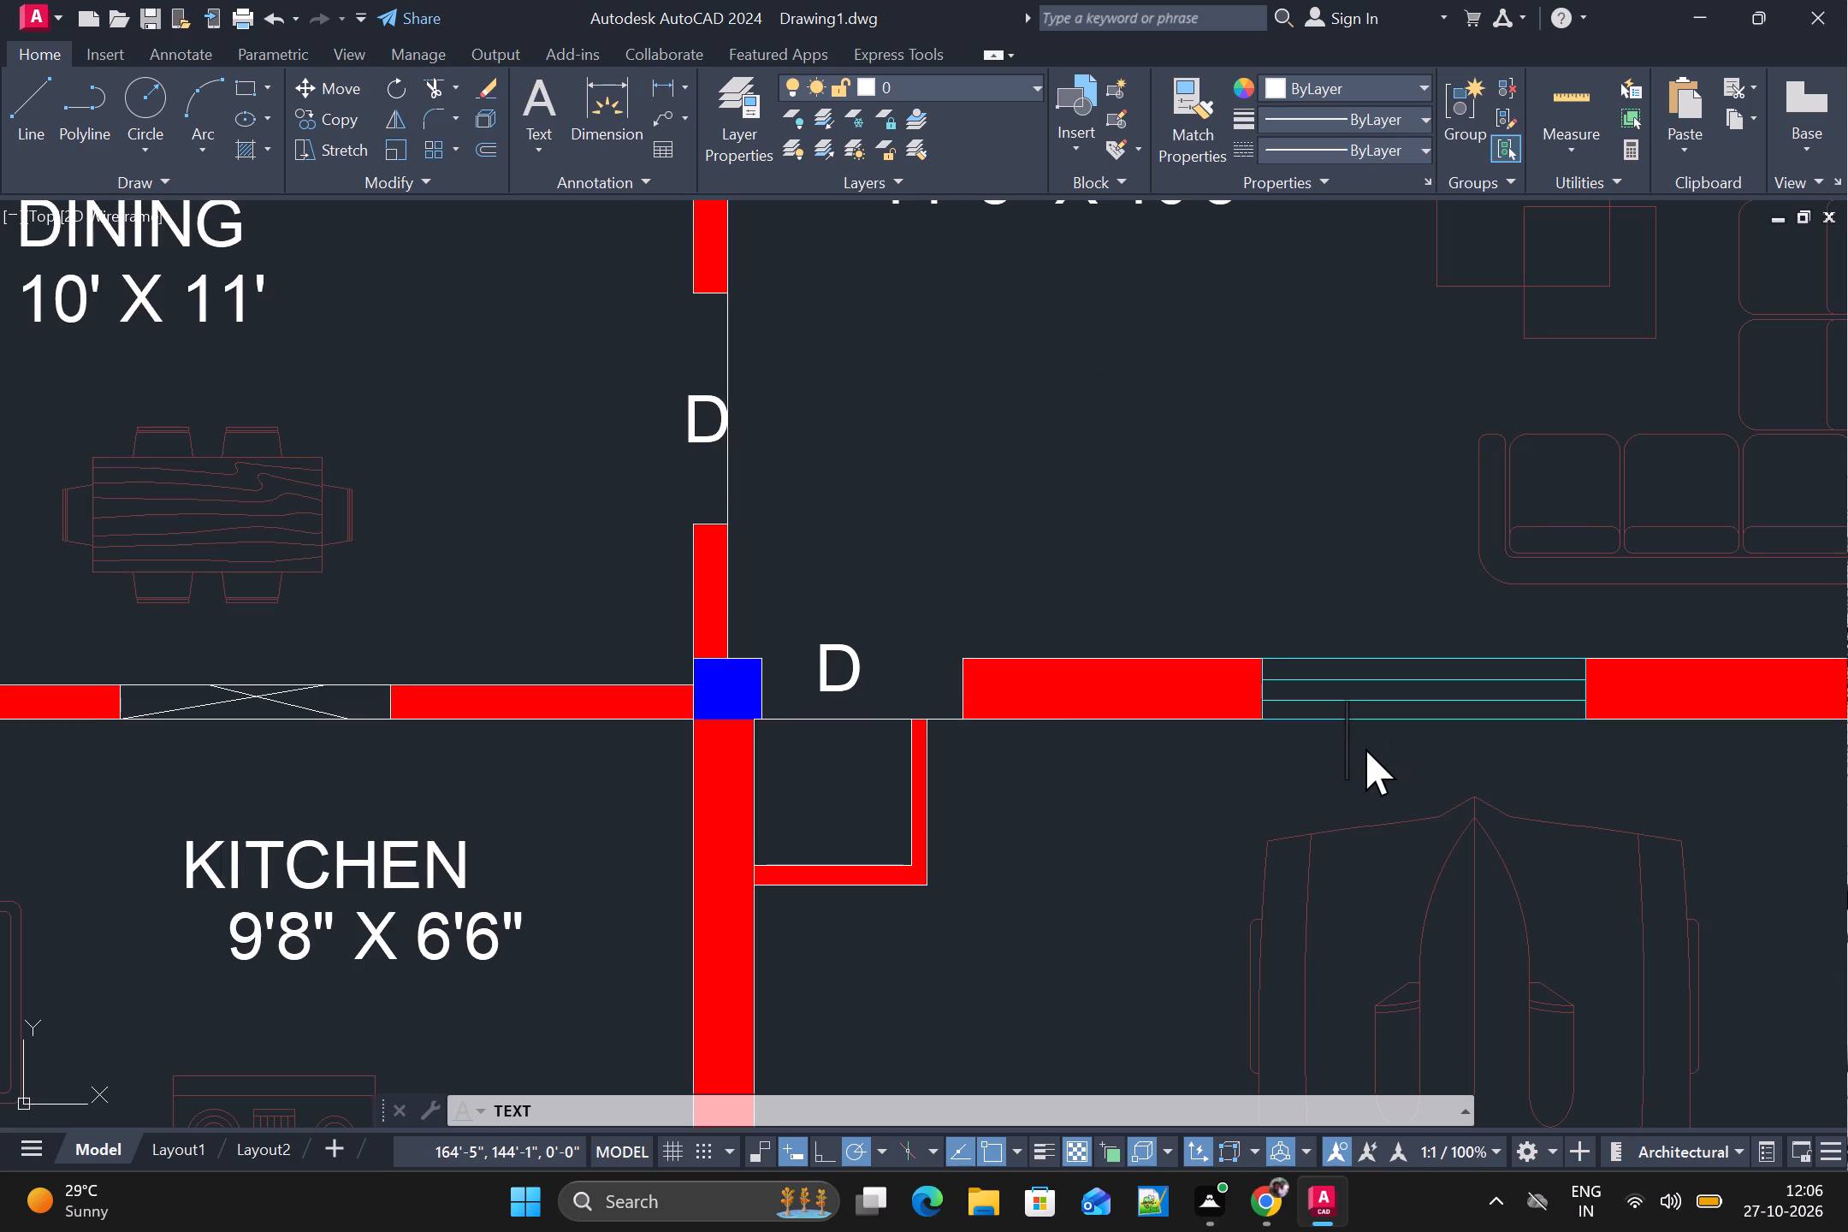
pyautogui.click(1365, 749)
pyautogui.click(1336, 773)
pyautogui.press('w')
pyautogui.scroll(-1, 1407, 771)
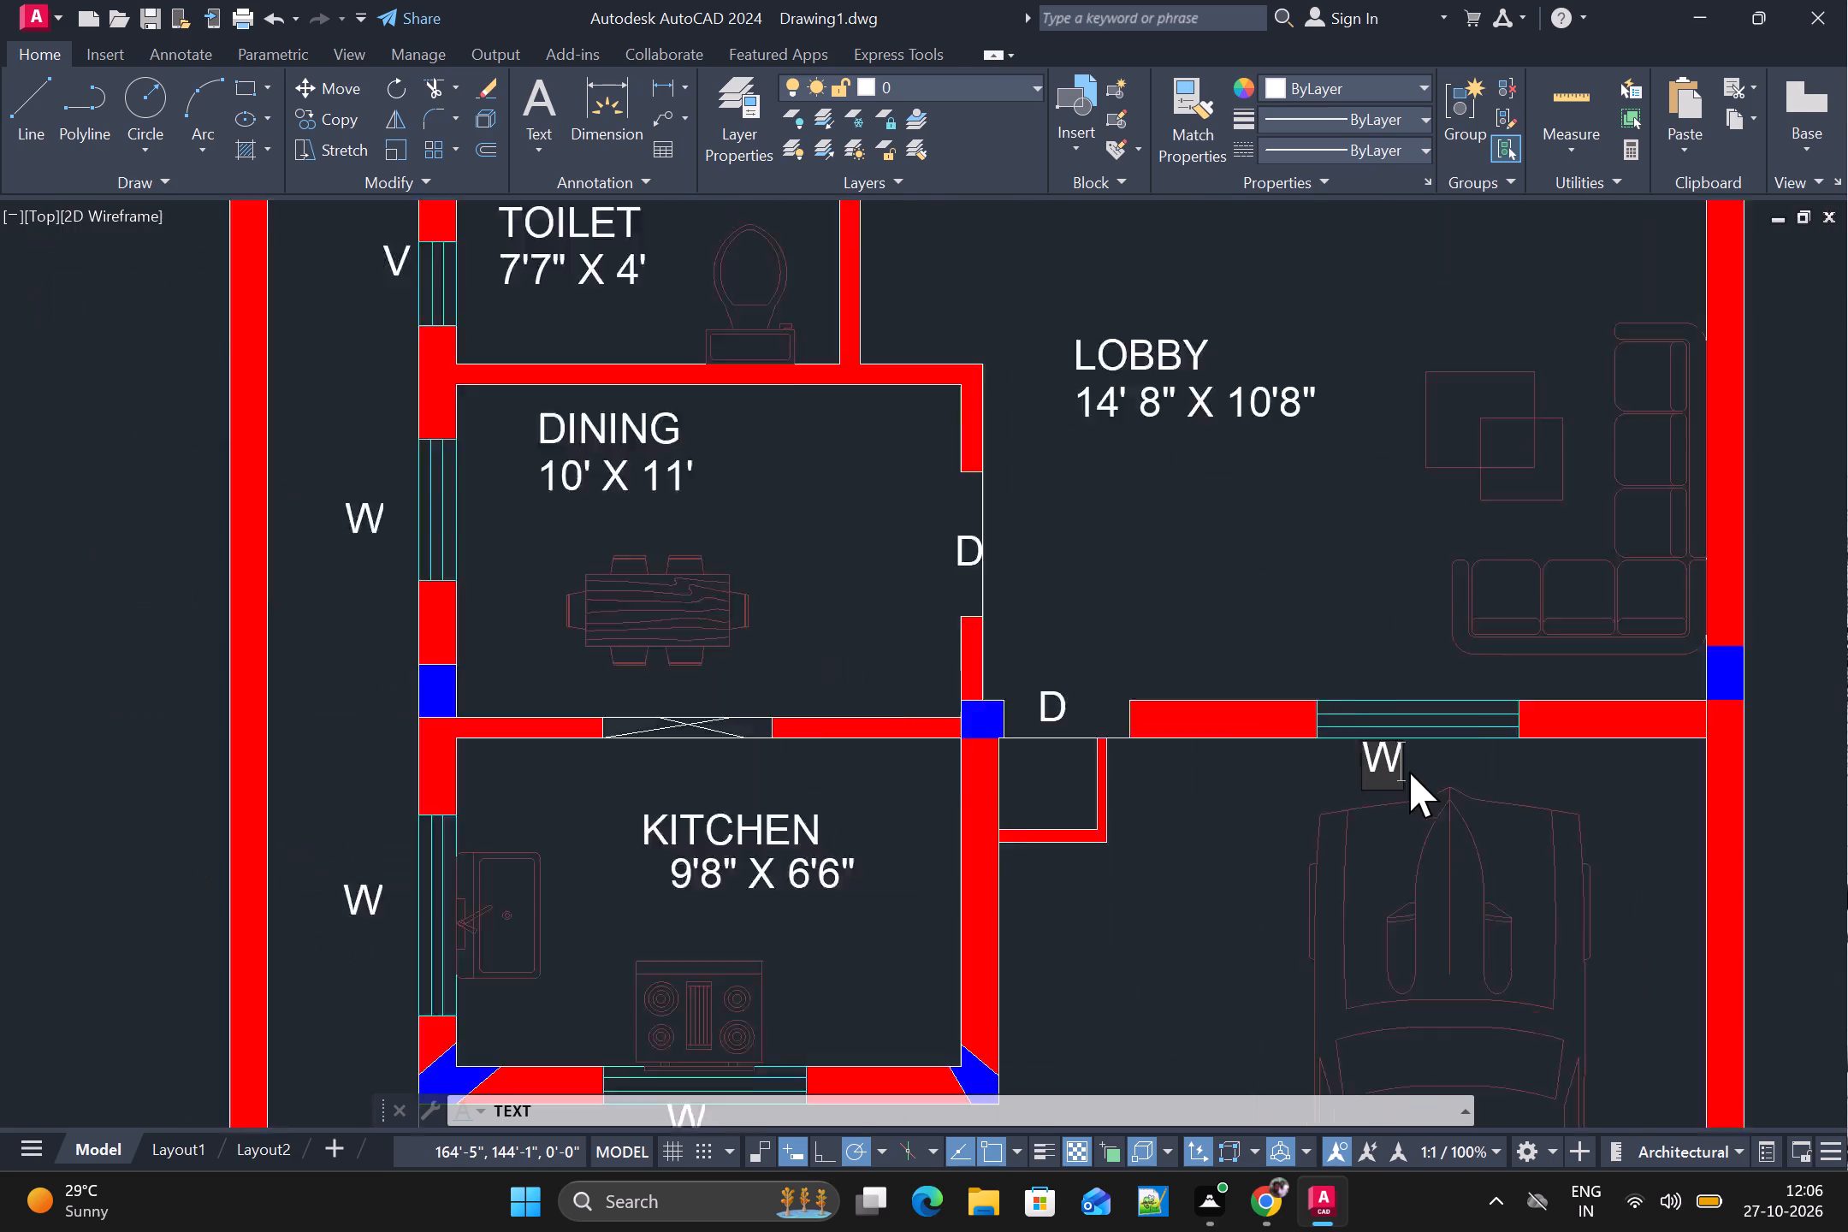
pyautogui.scroll(-1, 1409, 771)
pyautogui.scroll(-1, 1276, 866)
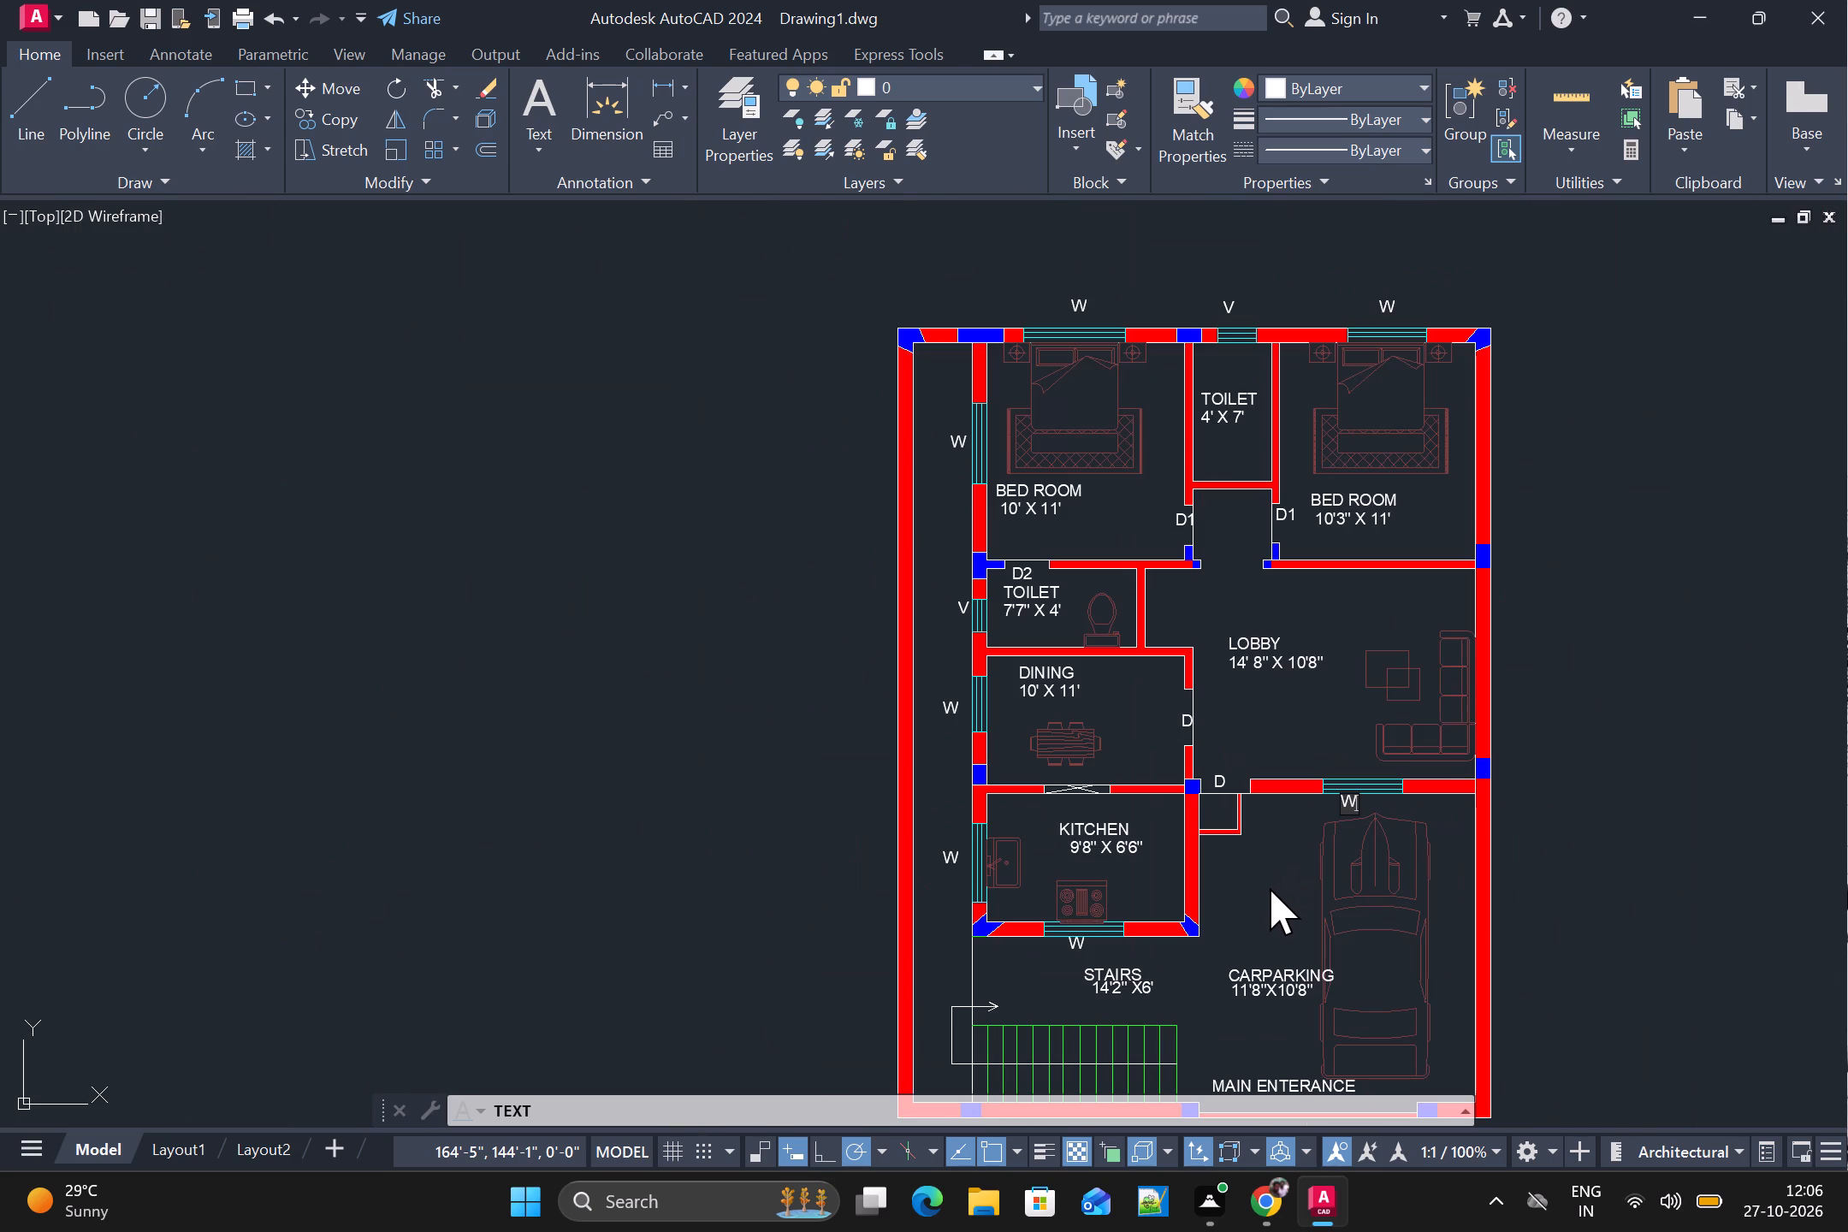
pyautogui.click(1323, 610)
# Add the plan title "30' X 40' EAST FACE GROUND FLOOR PLAN" centred below the plan's bottom outer wall.
pyautogui.scroll(-2, 1350, 678)
pyautogui.moveTo(1312, 861); pyautogui.dragTo(1349, 700, button='middle')
pyautogui.scroll(3, 1304, 738)
pyautogui.click(1058, 627)
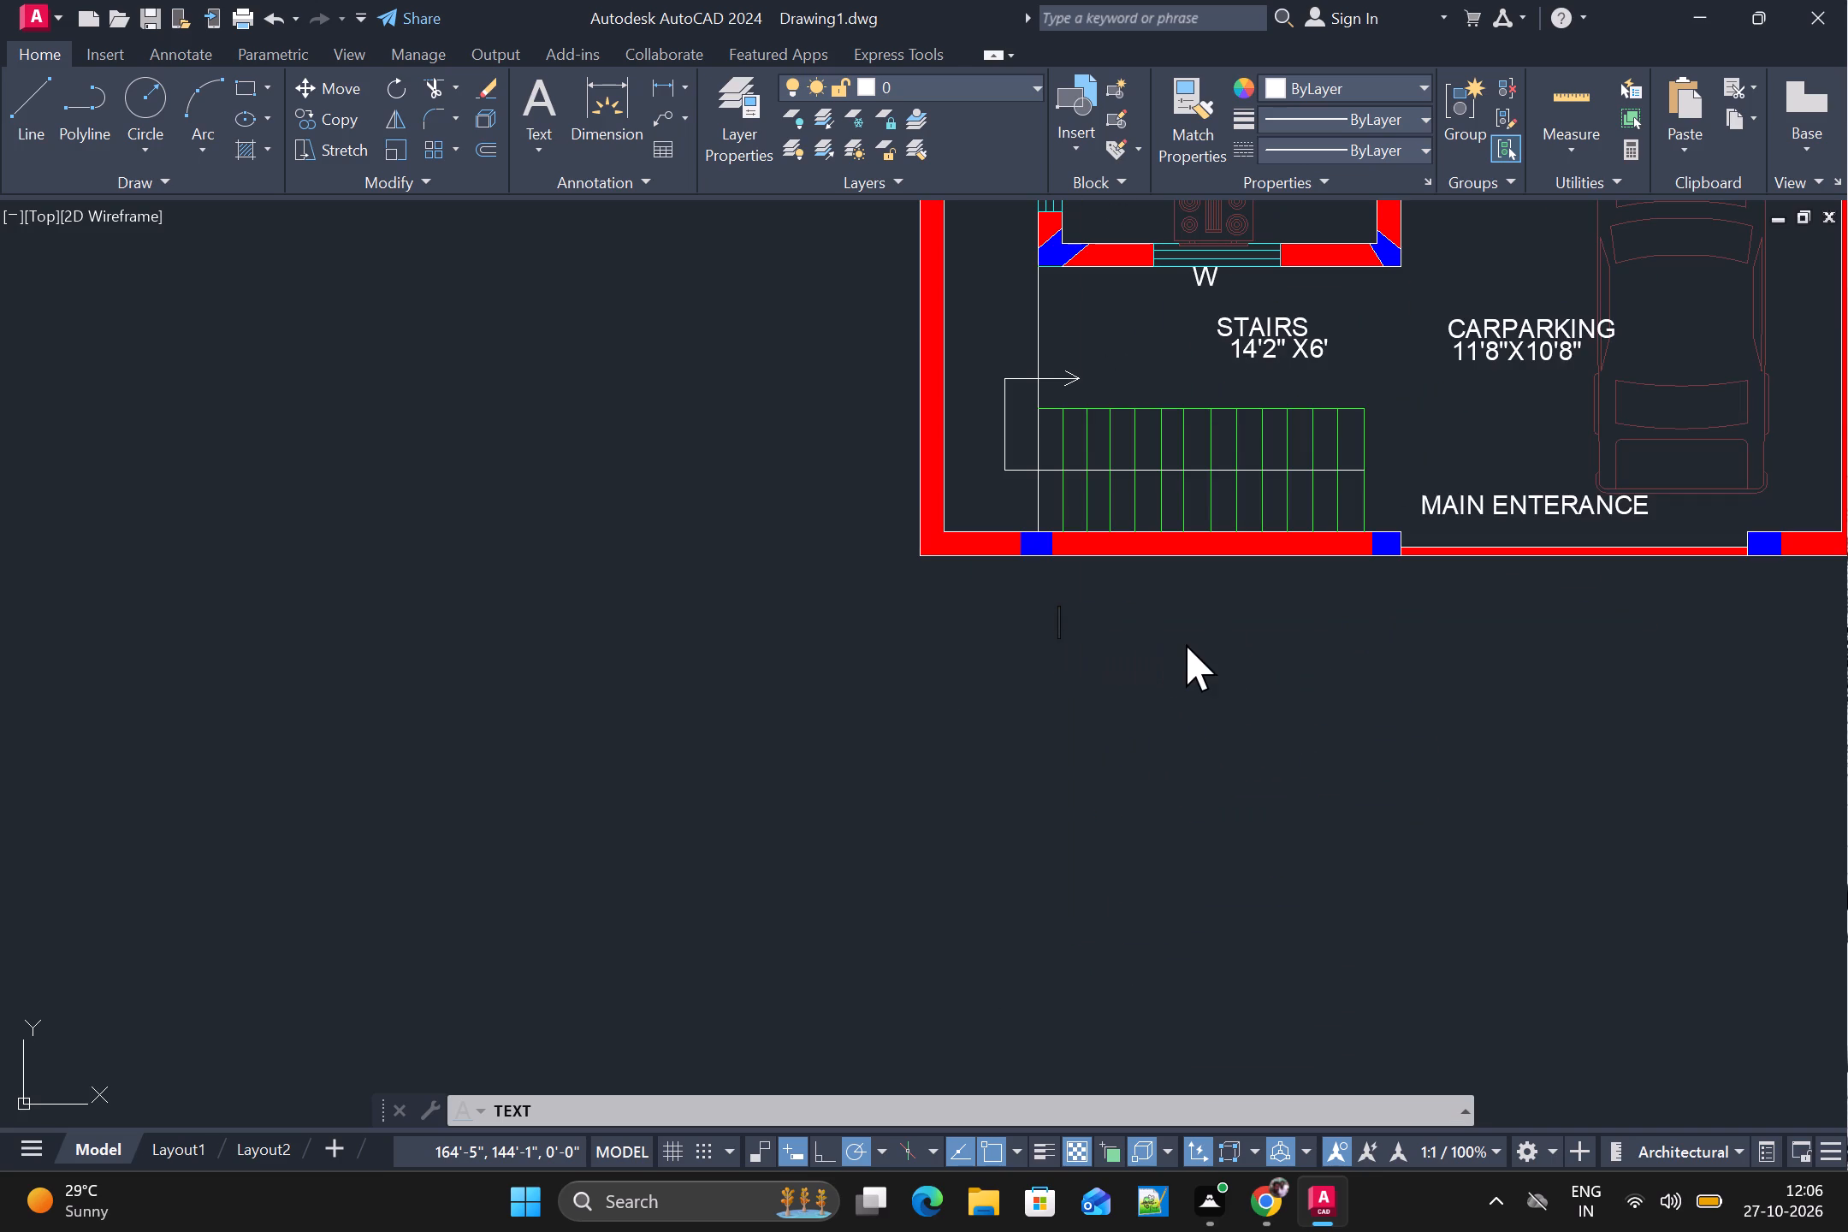
pyautogui.write('30')
pyautogui.press('x')
pyautogui.press('space')
pyautogui.press('BackSpace')
pyautogui.press('BackSpace')
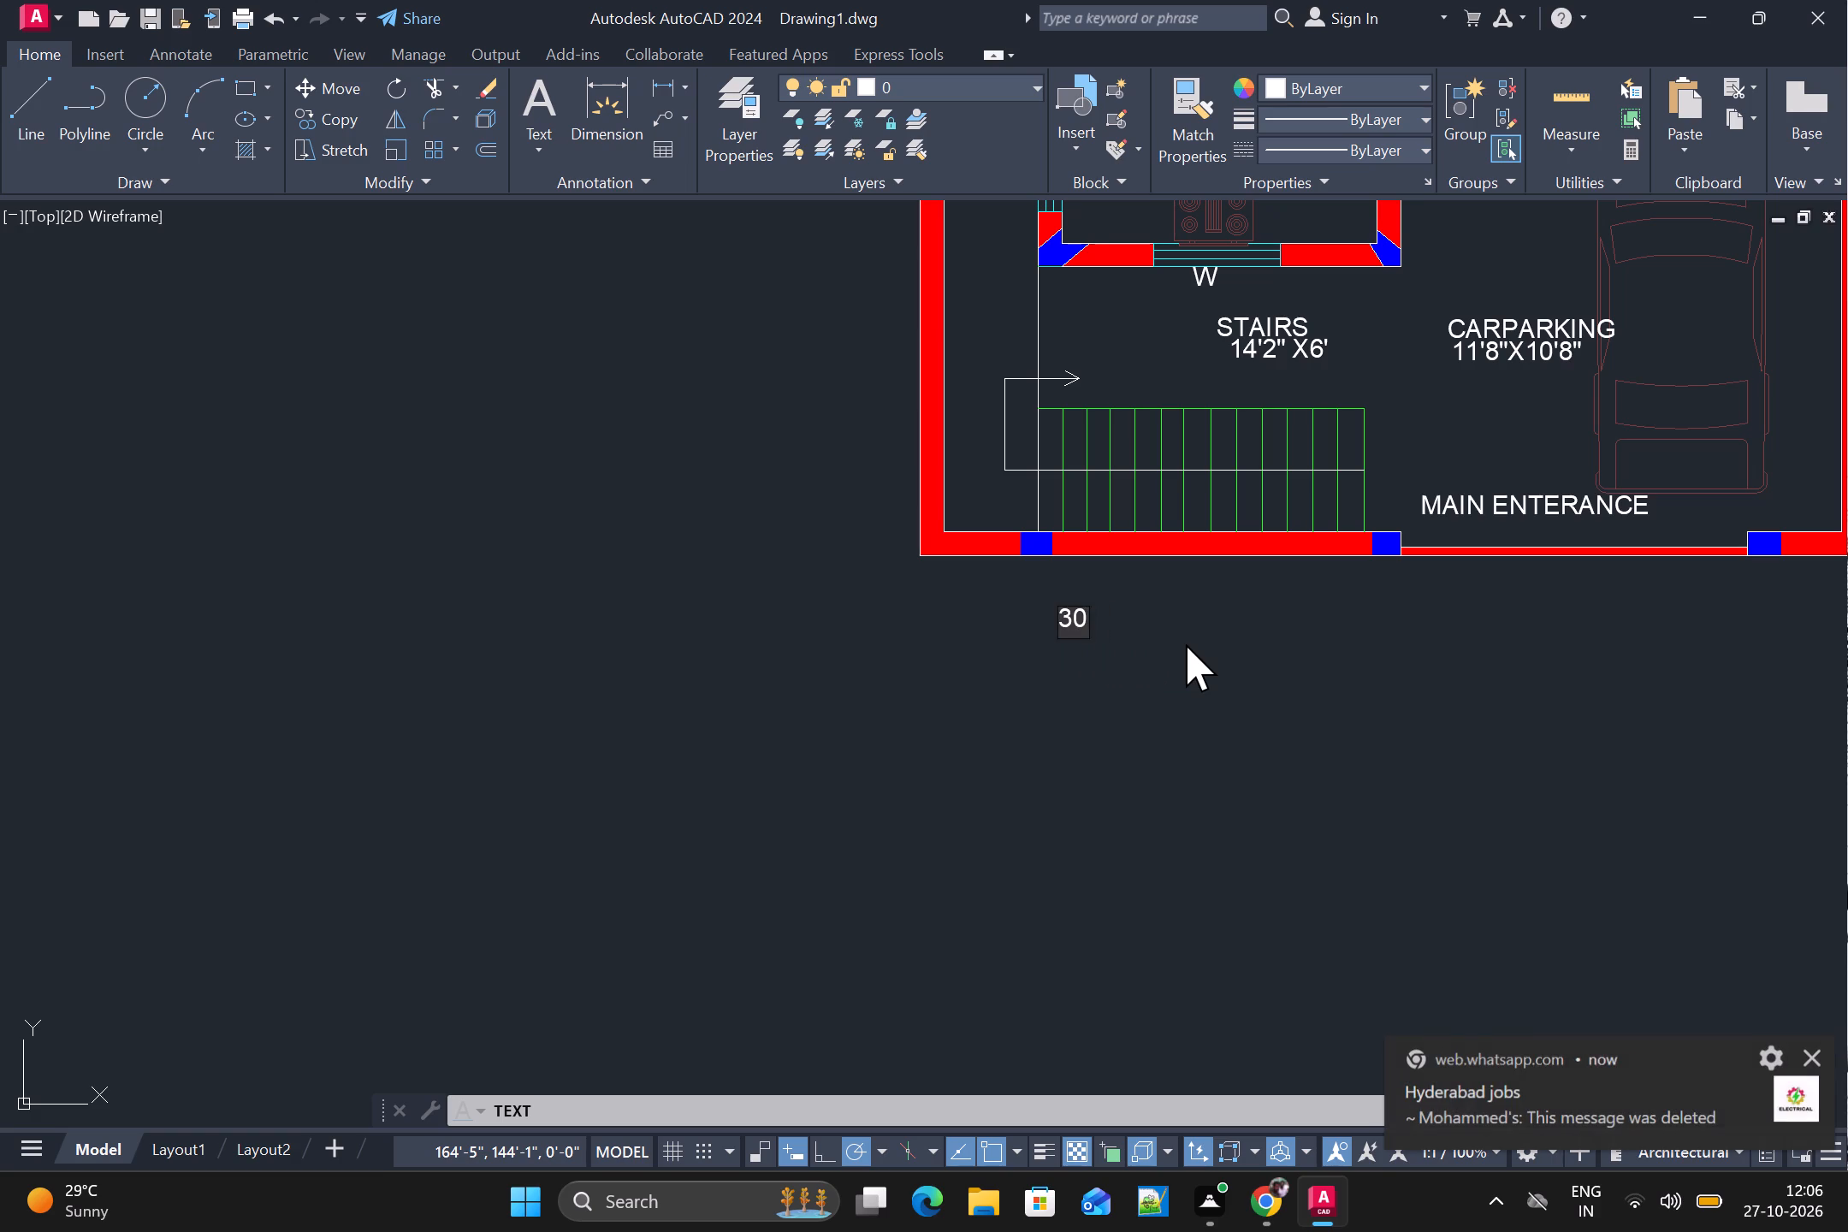
pyautogui.write("'")
pyautogui.press('space')
pyautogui.write('X')
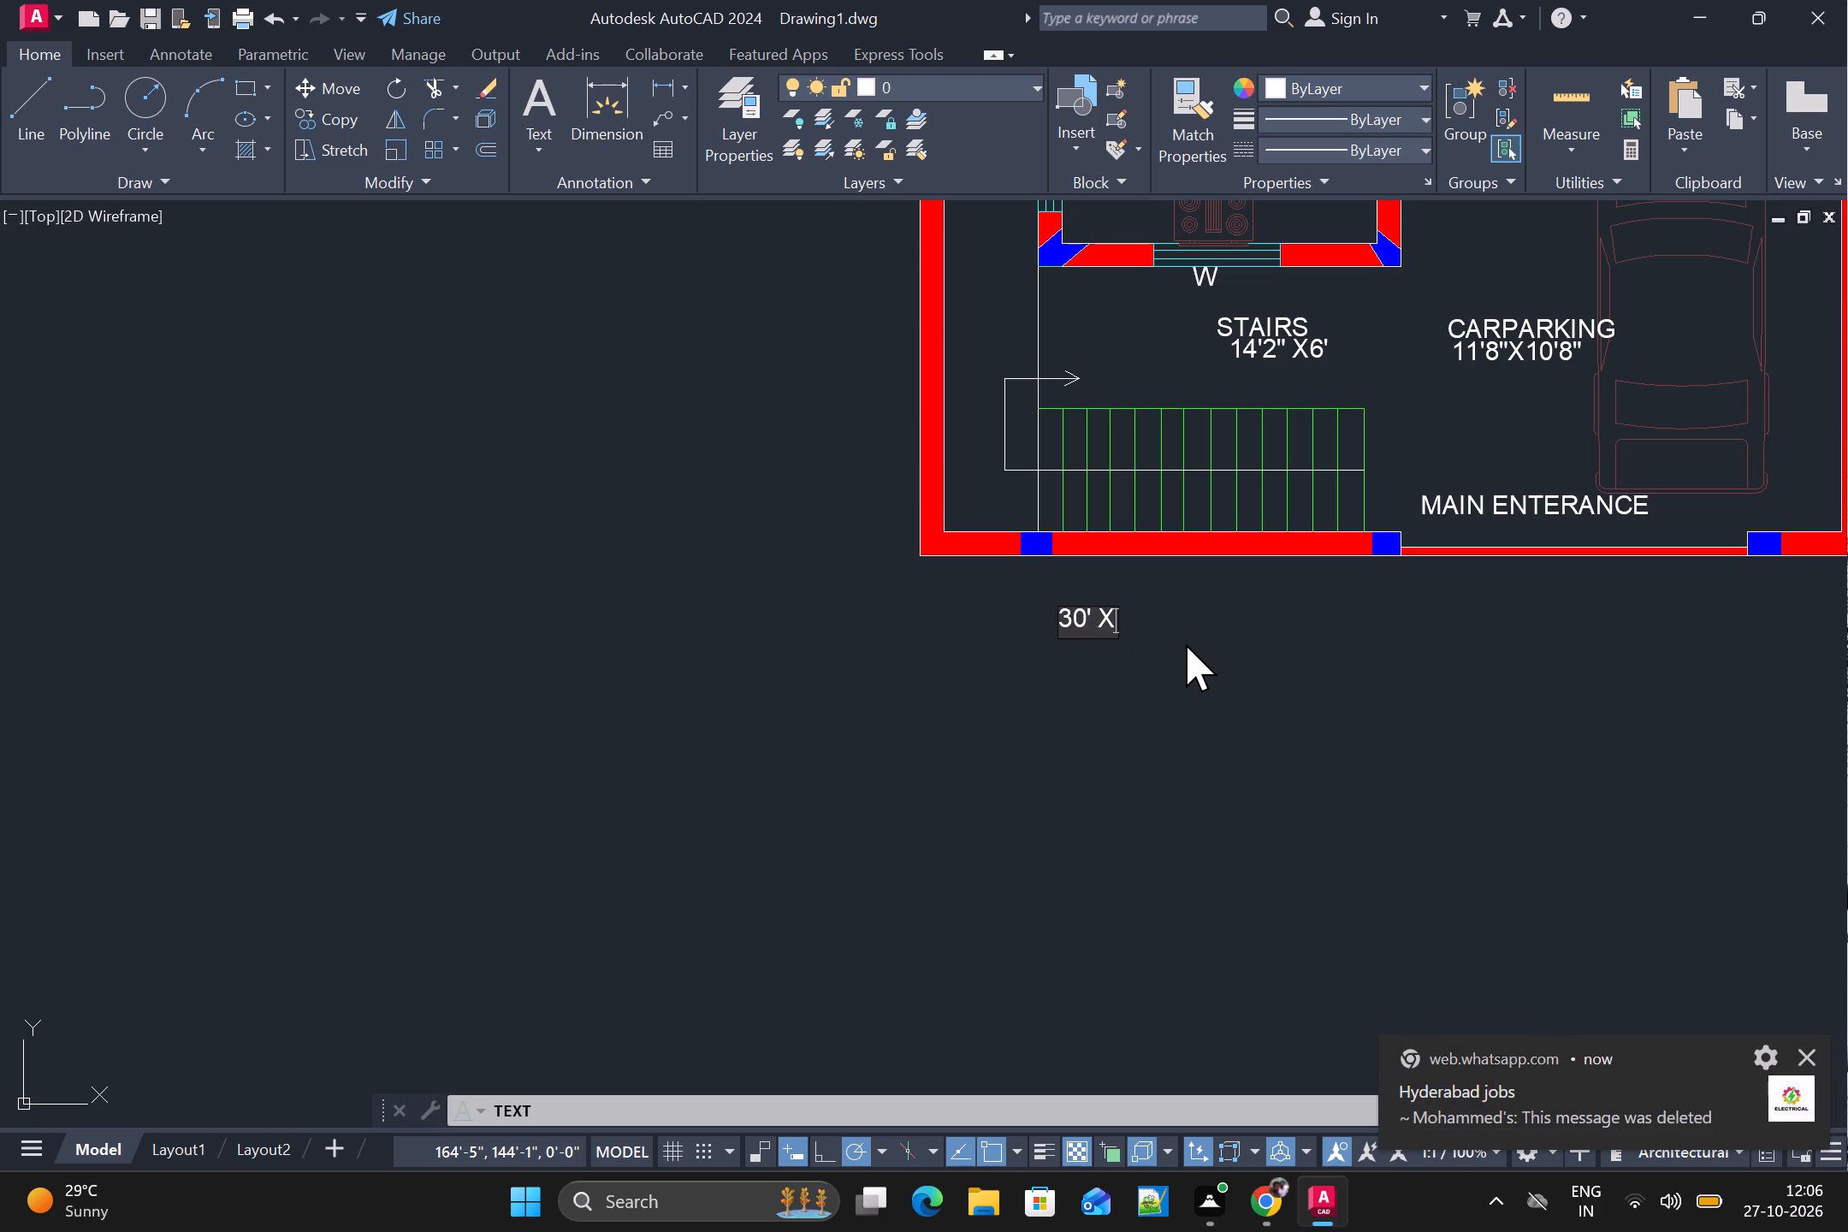
pyautogui.press('space')
pyautogui.write("40' EAS")
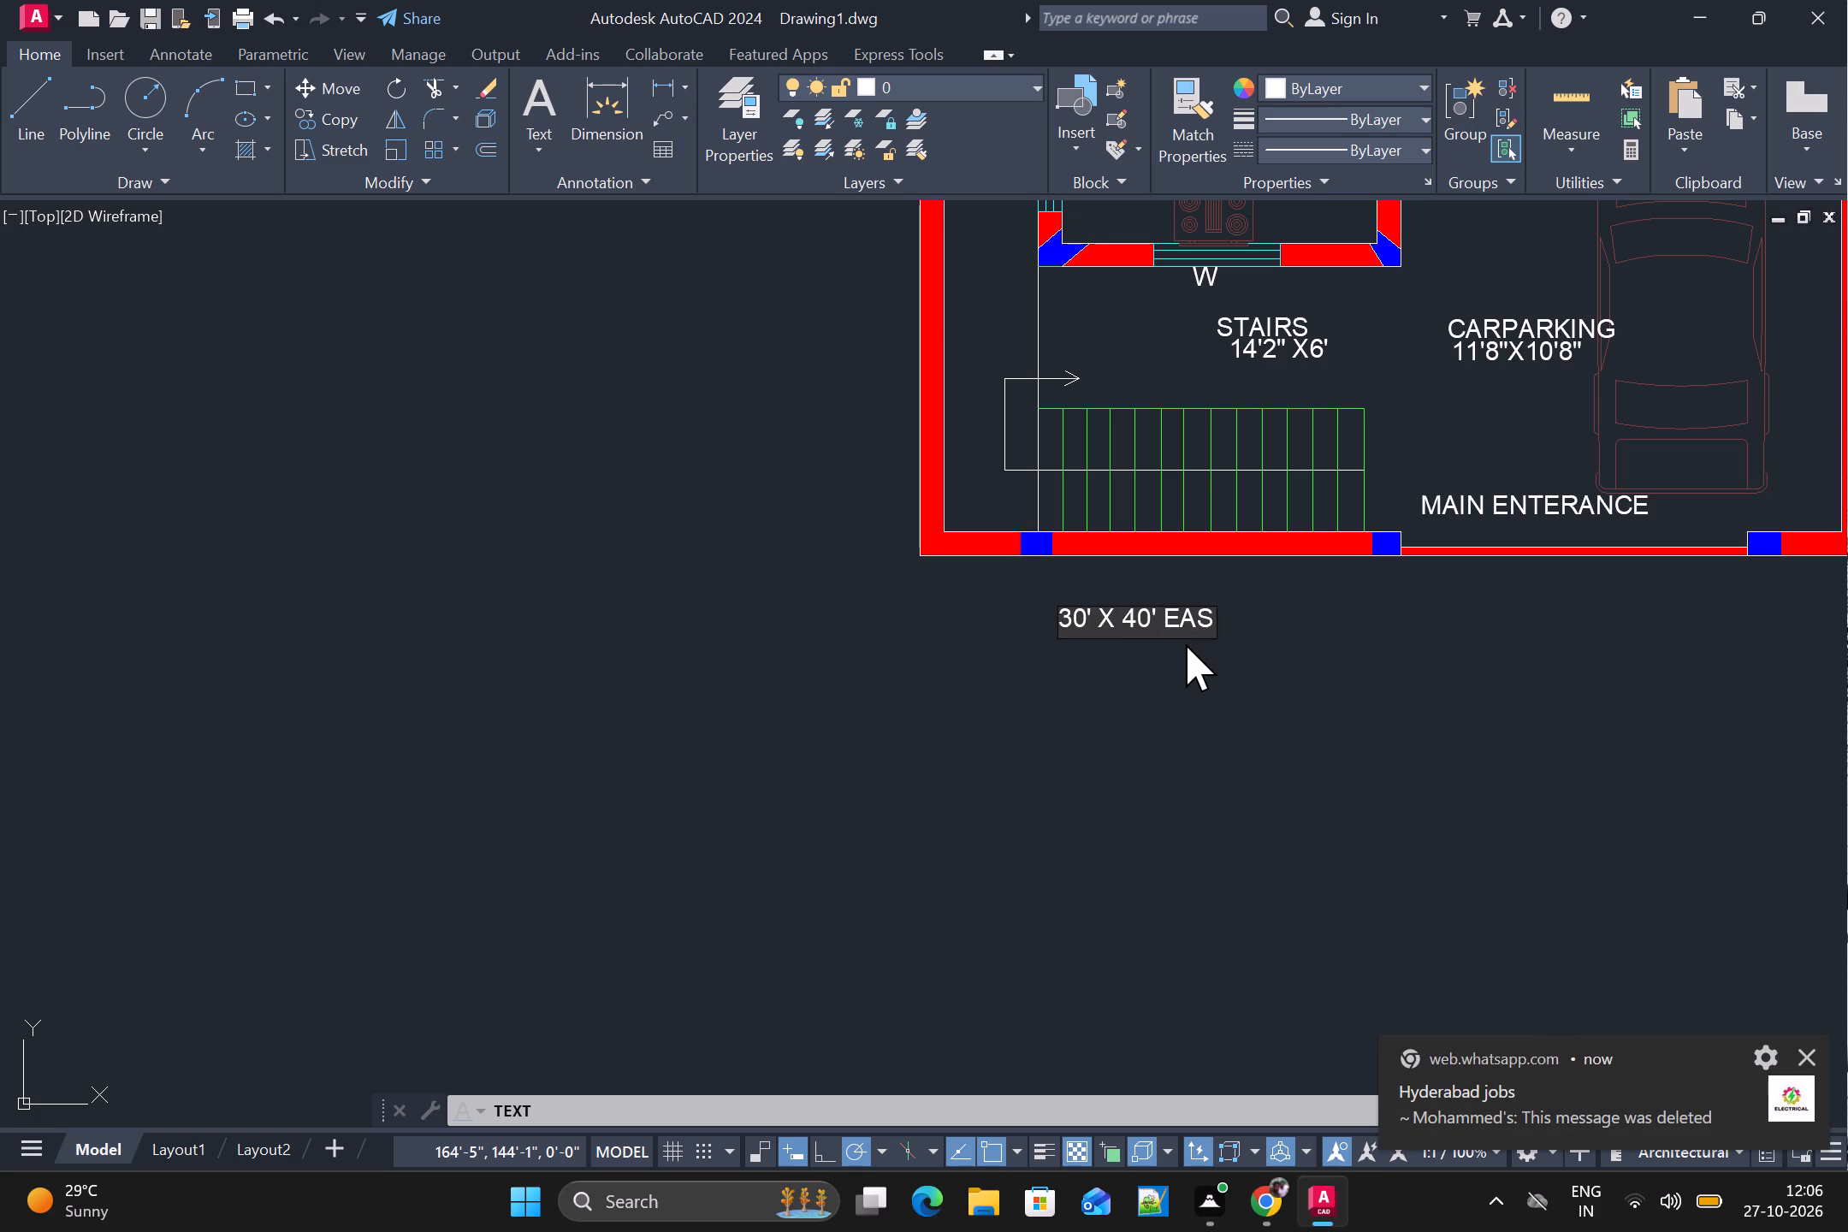
pyautogui.write('T FACE')
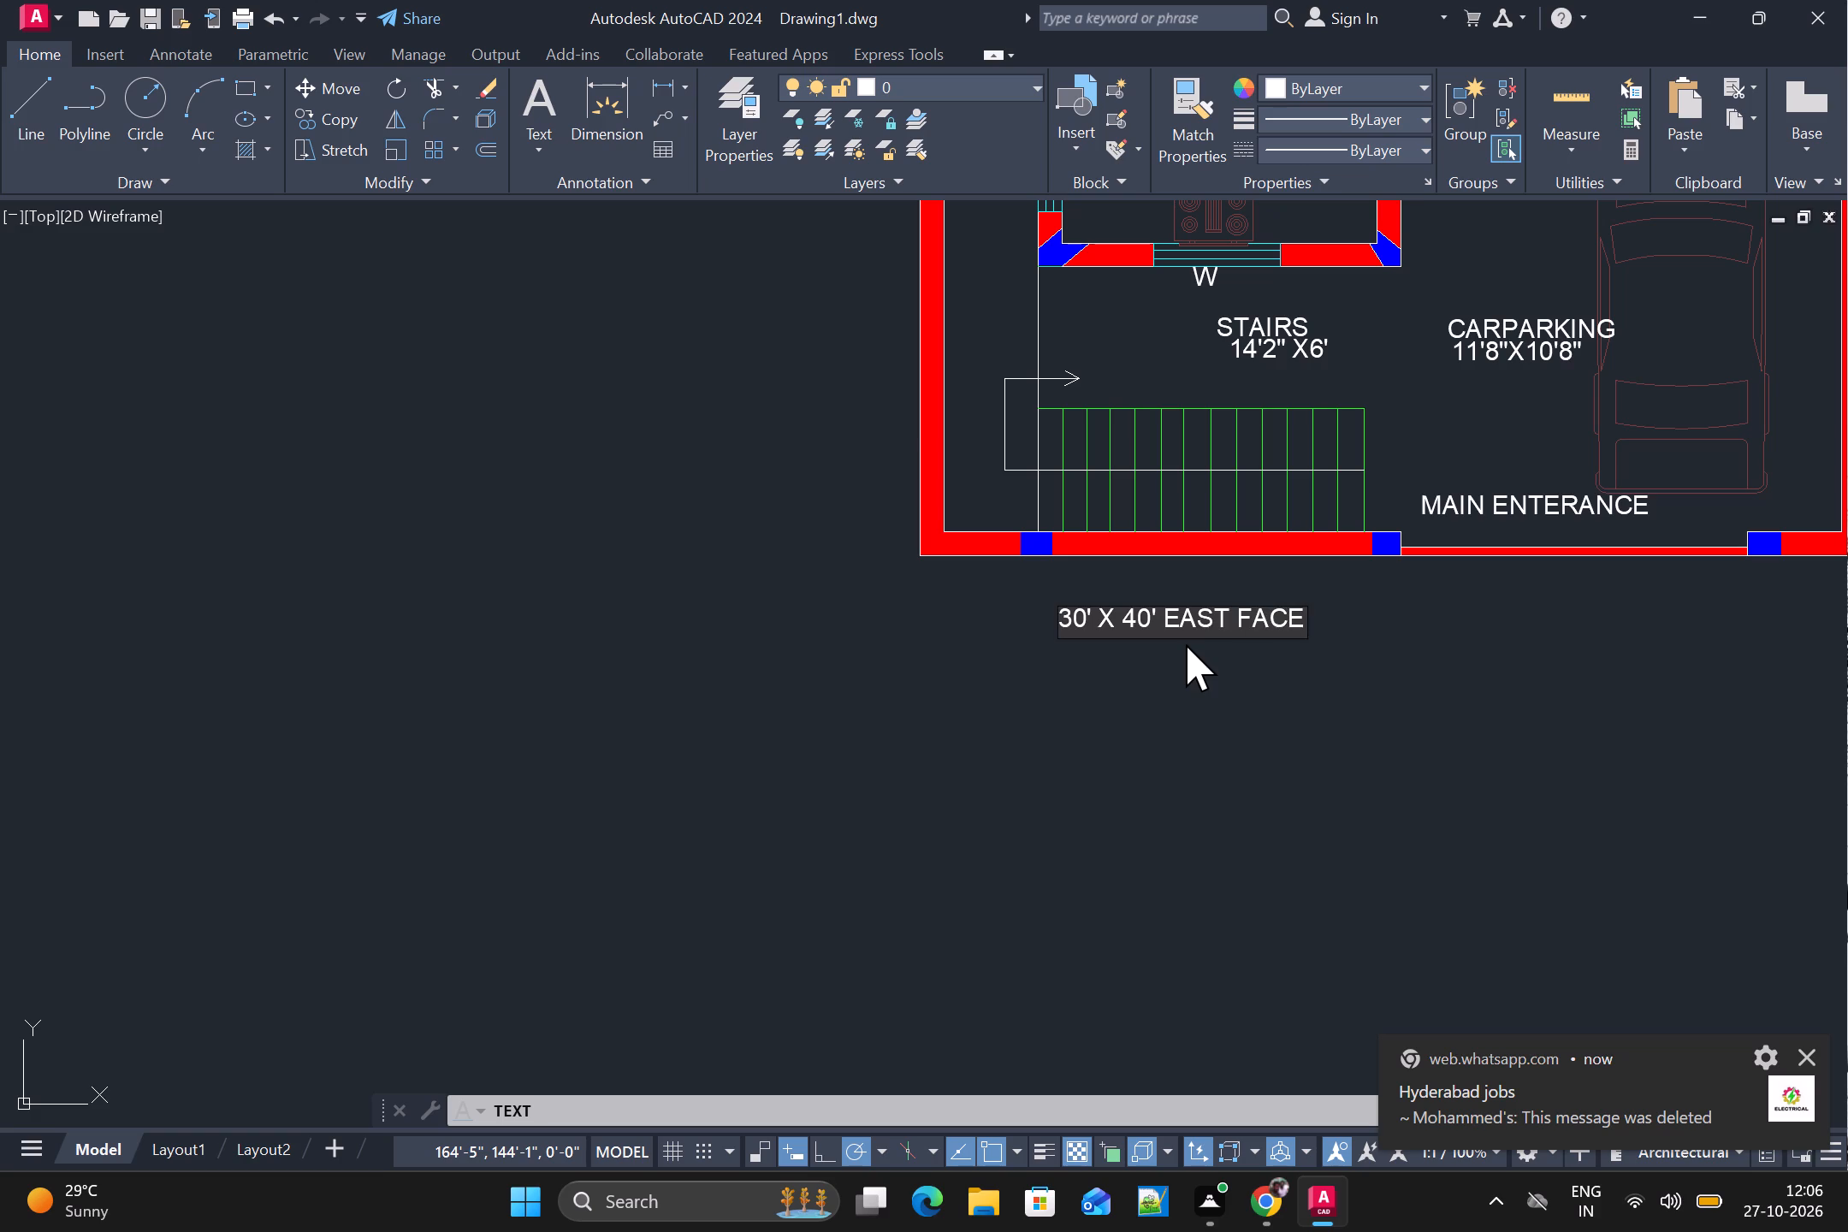
pyautogui.press('space')
pyautogui.write('GROUND FLOOR PLA')
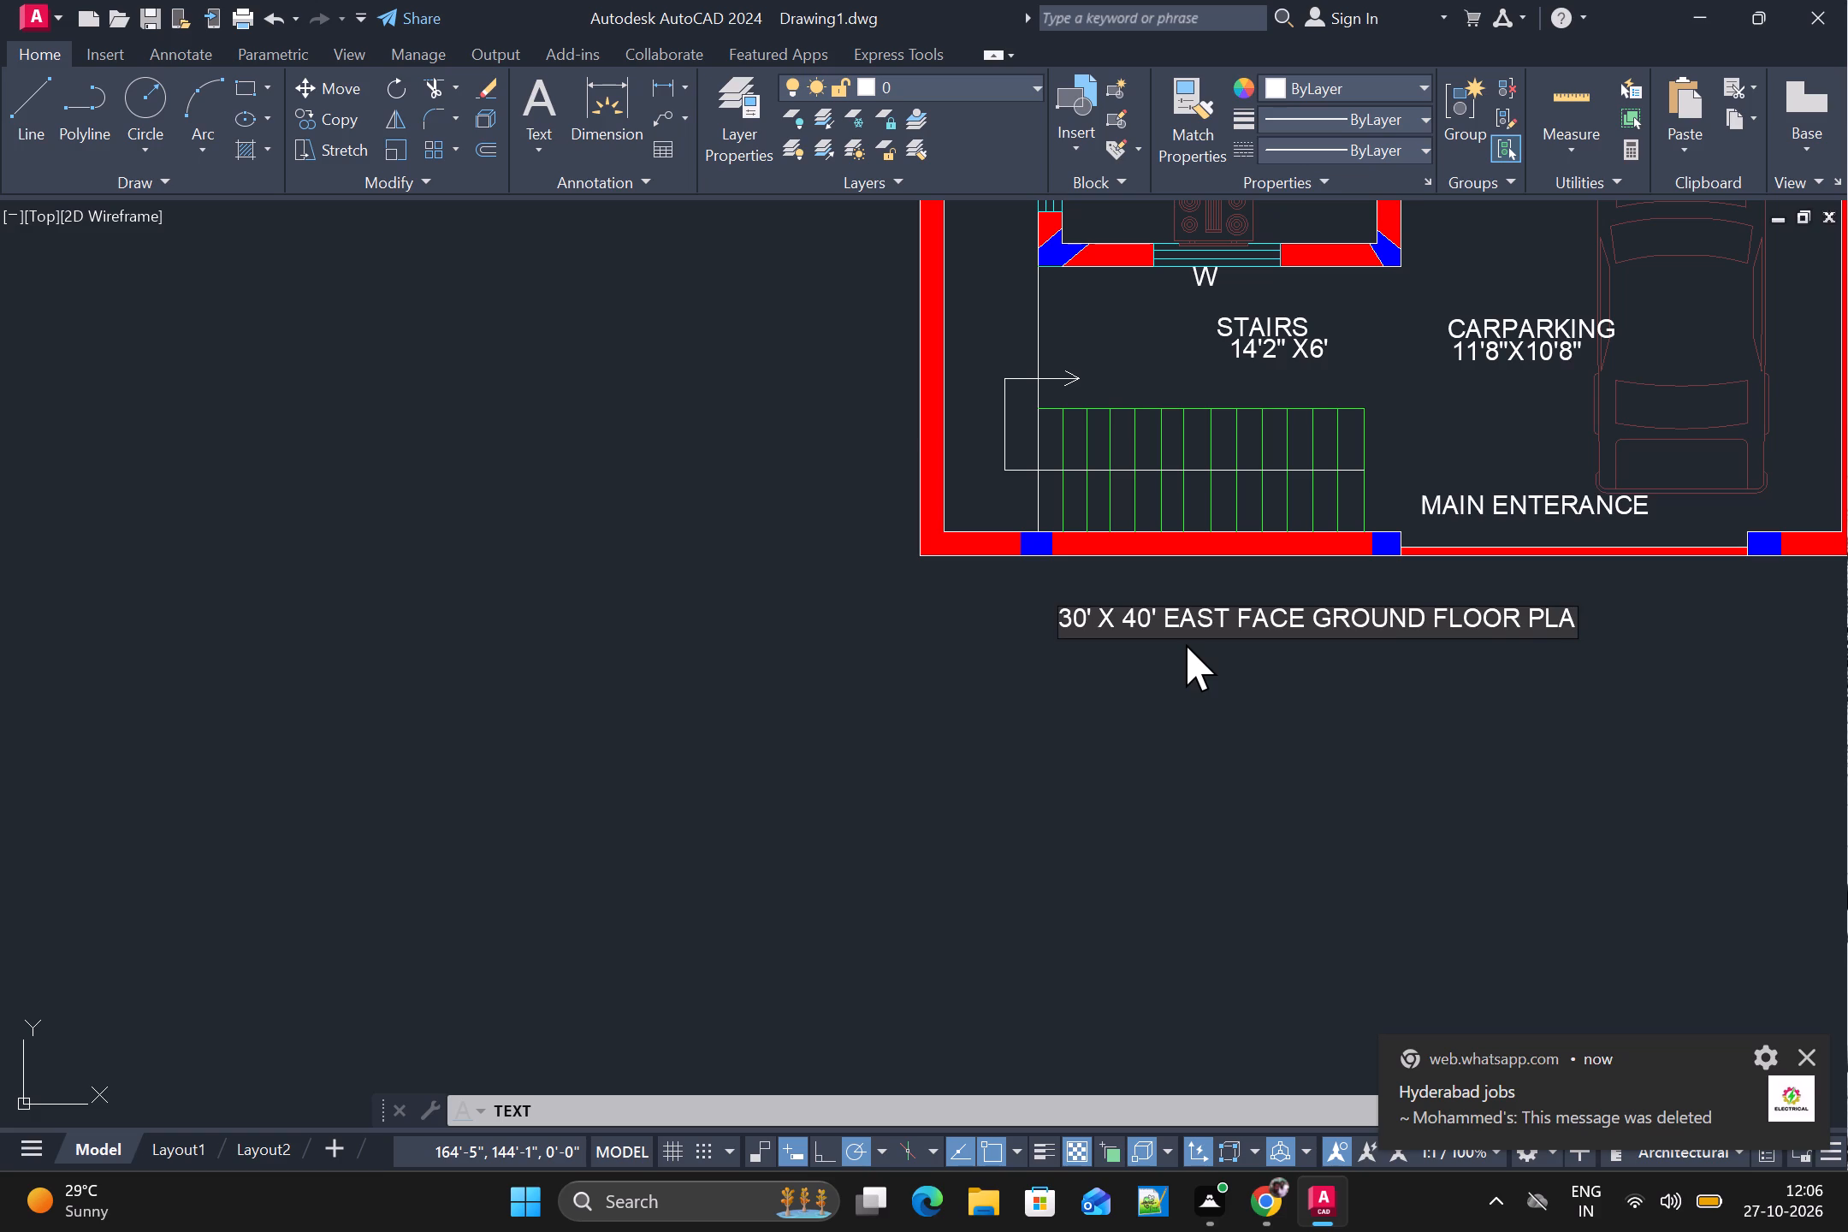
pyautogui.press('n')
pyautogui.scroll(-2, 1219, 642)
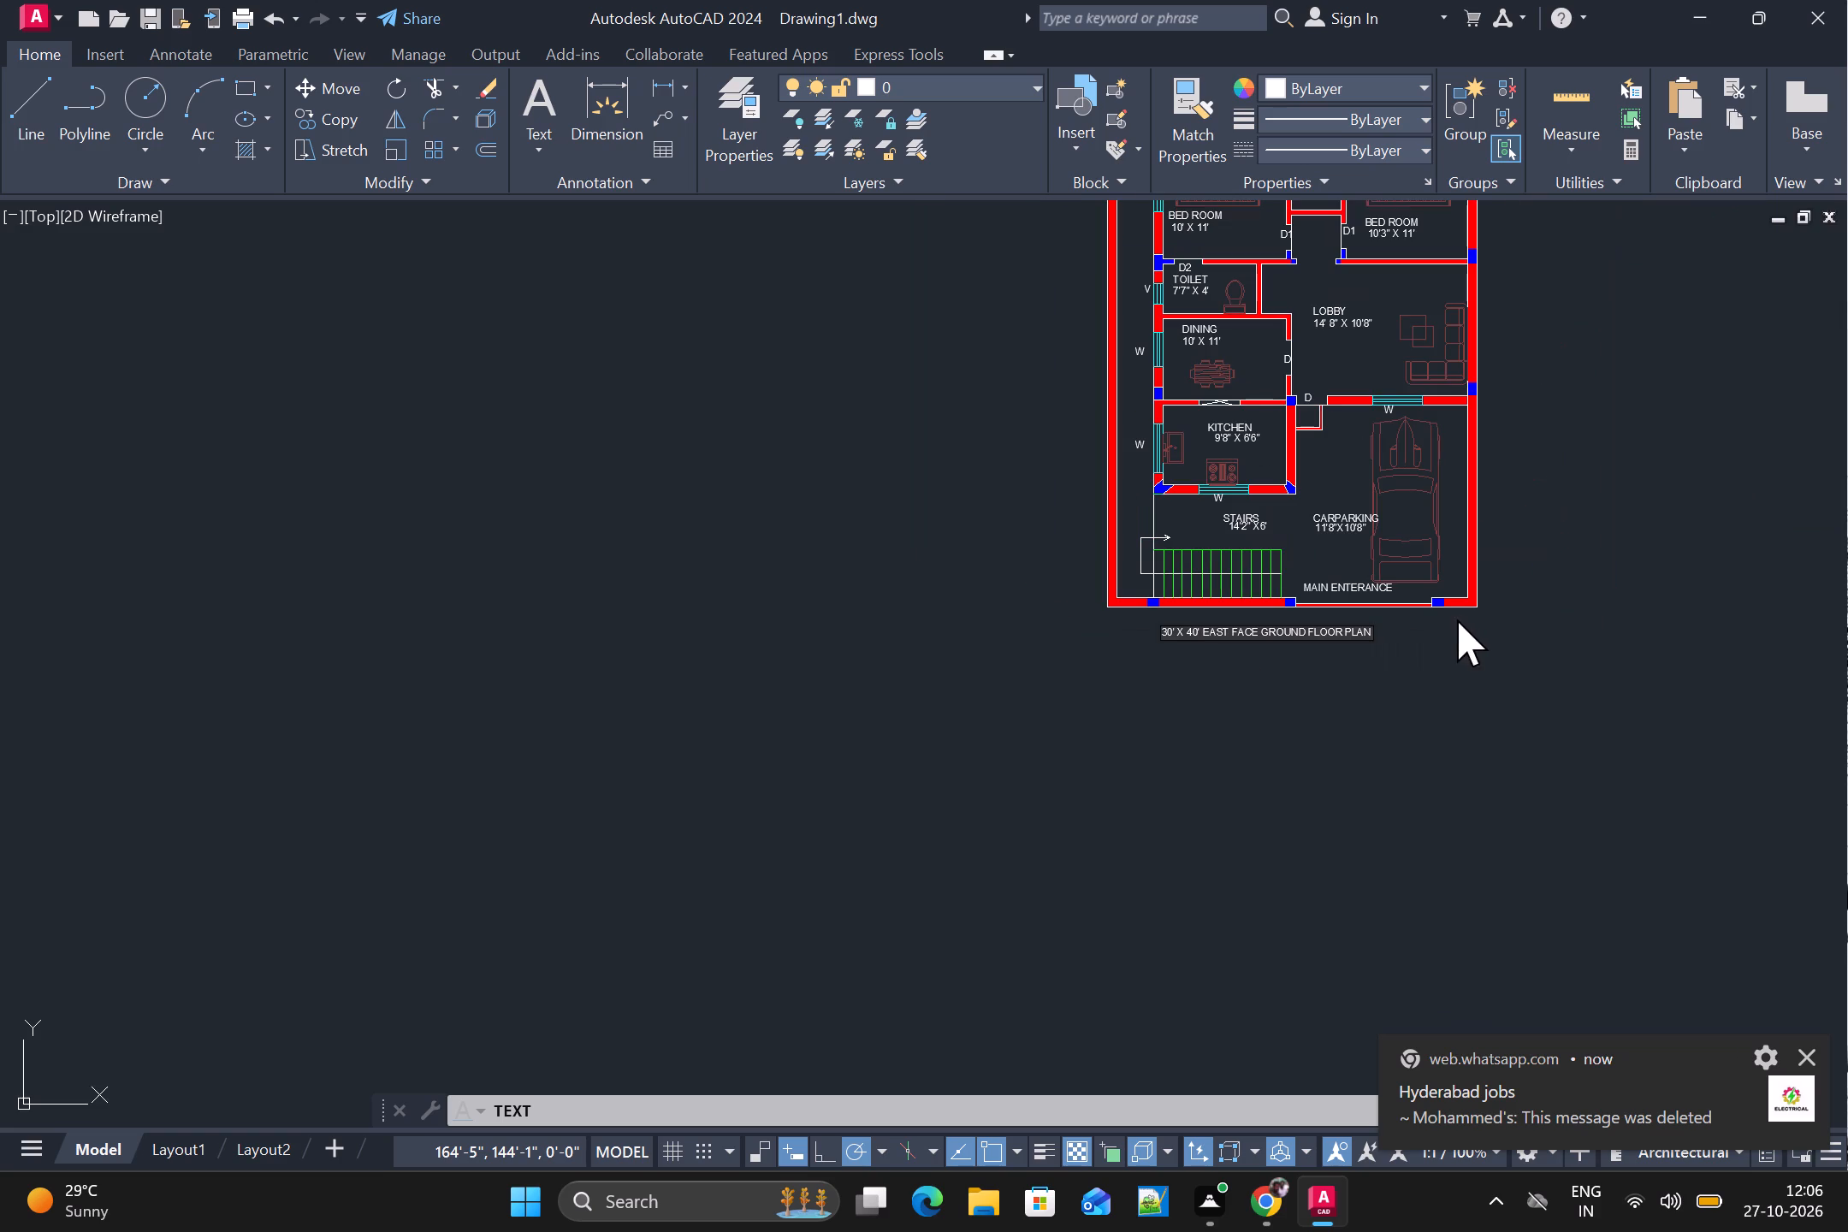
pyautogui.click(1424, 627)
pyautogui.scroll(1, 1381, 644)
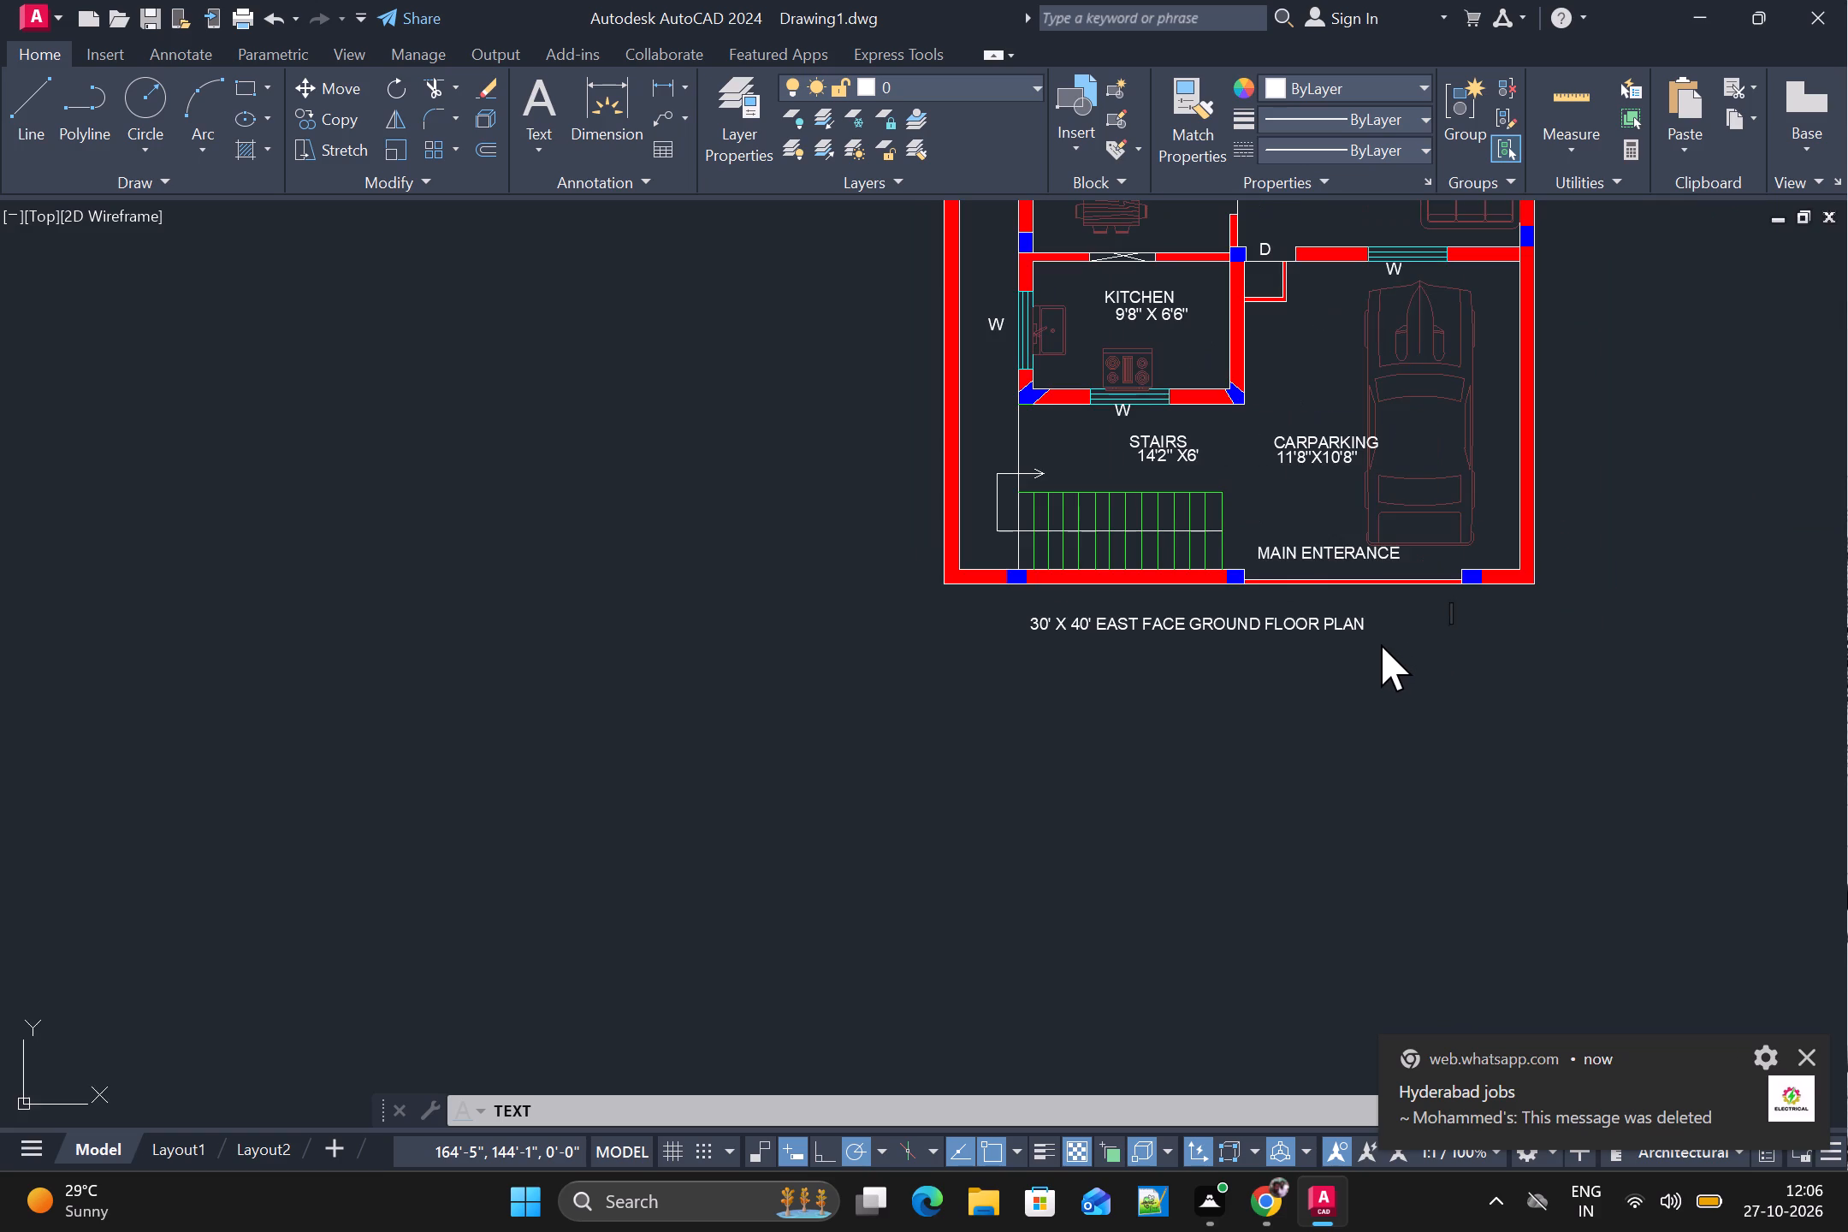
pyautogui.scroll(-2, 1381, 644)
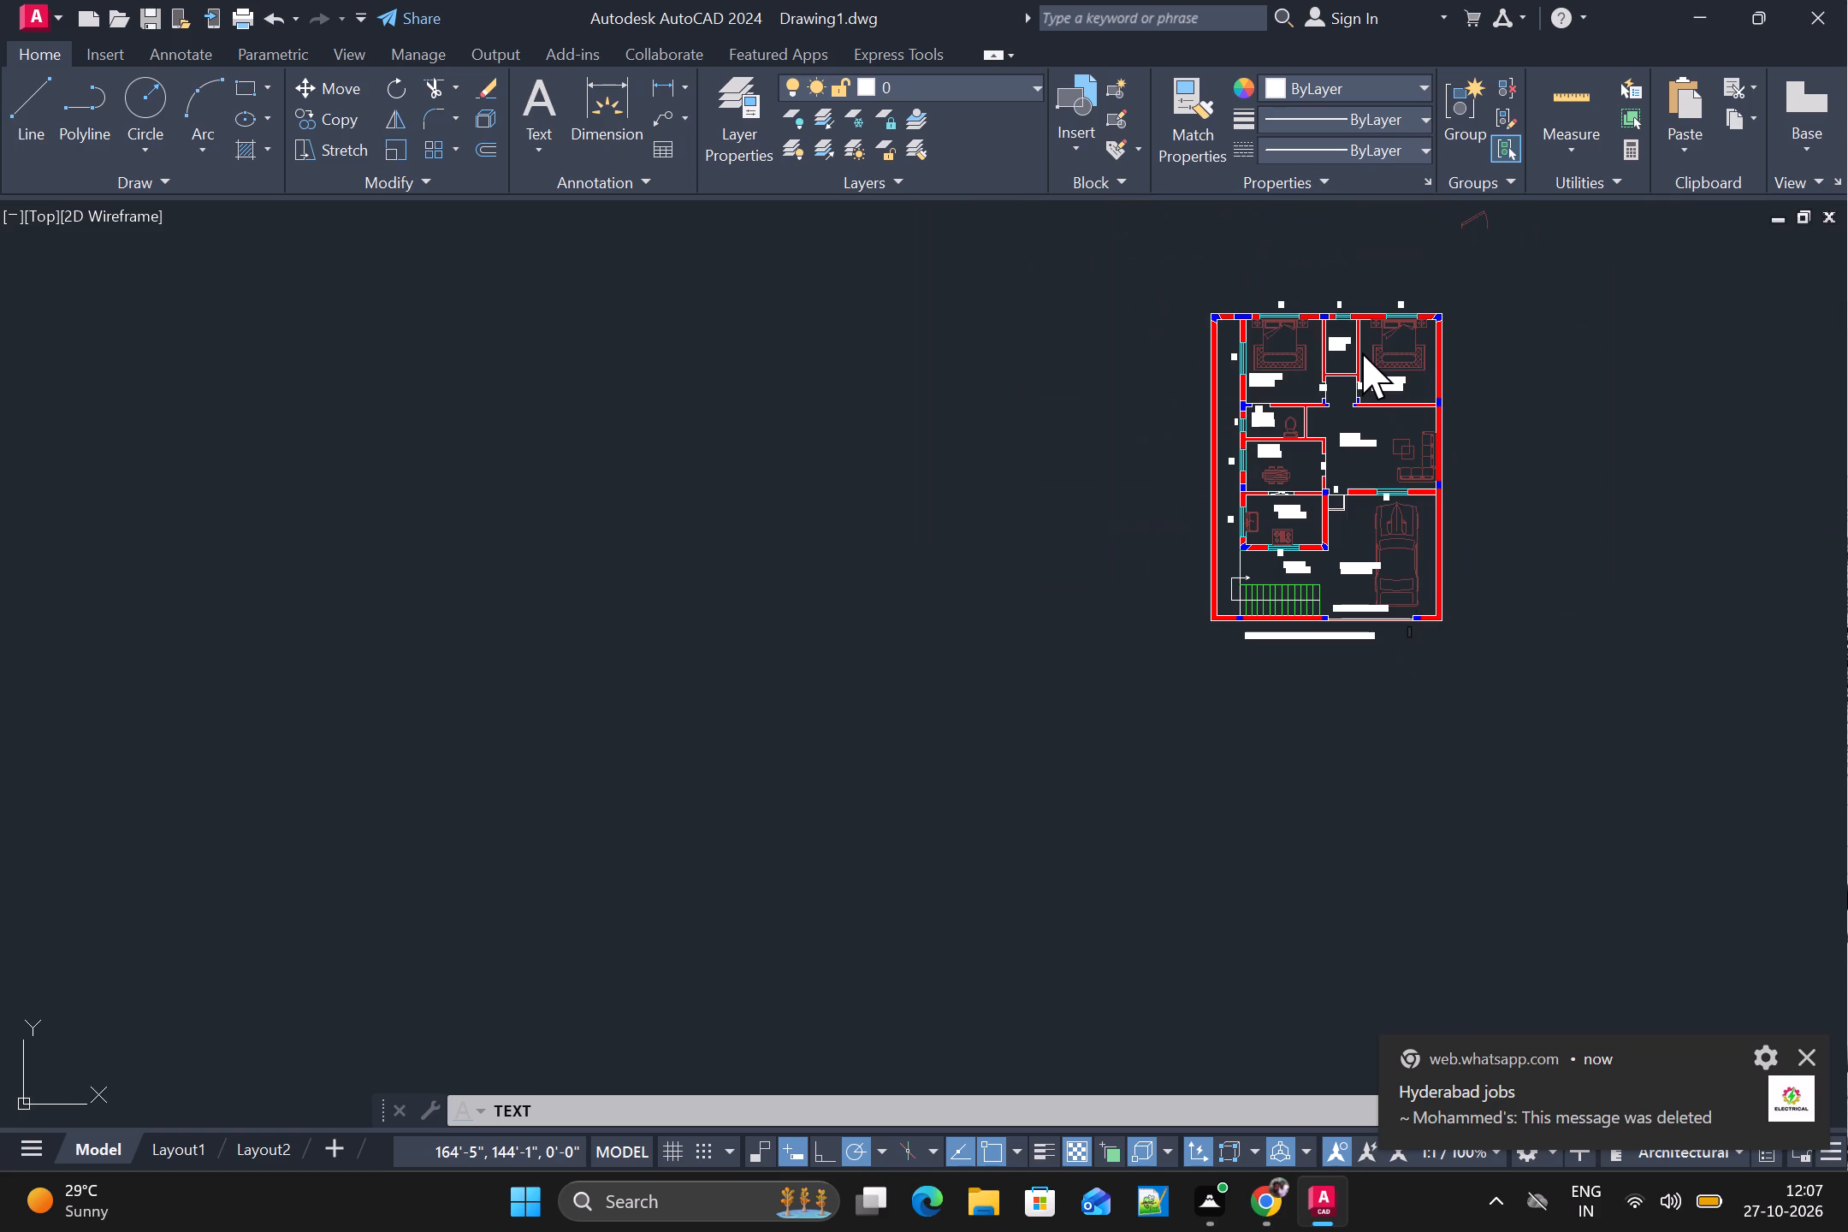
pyautogui.scroll(1, 1378, 437)
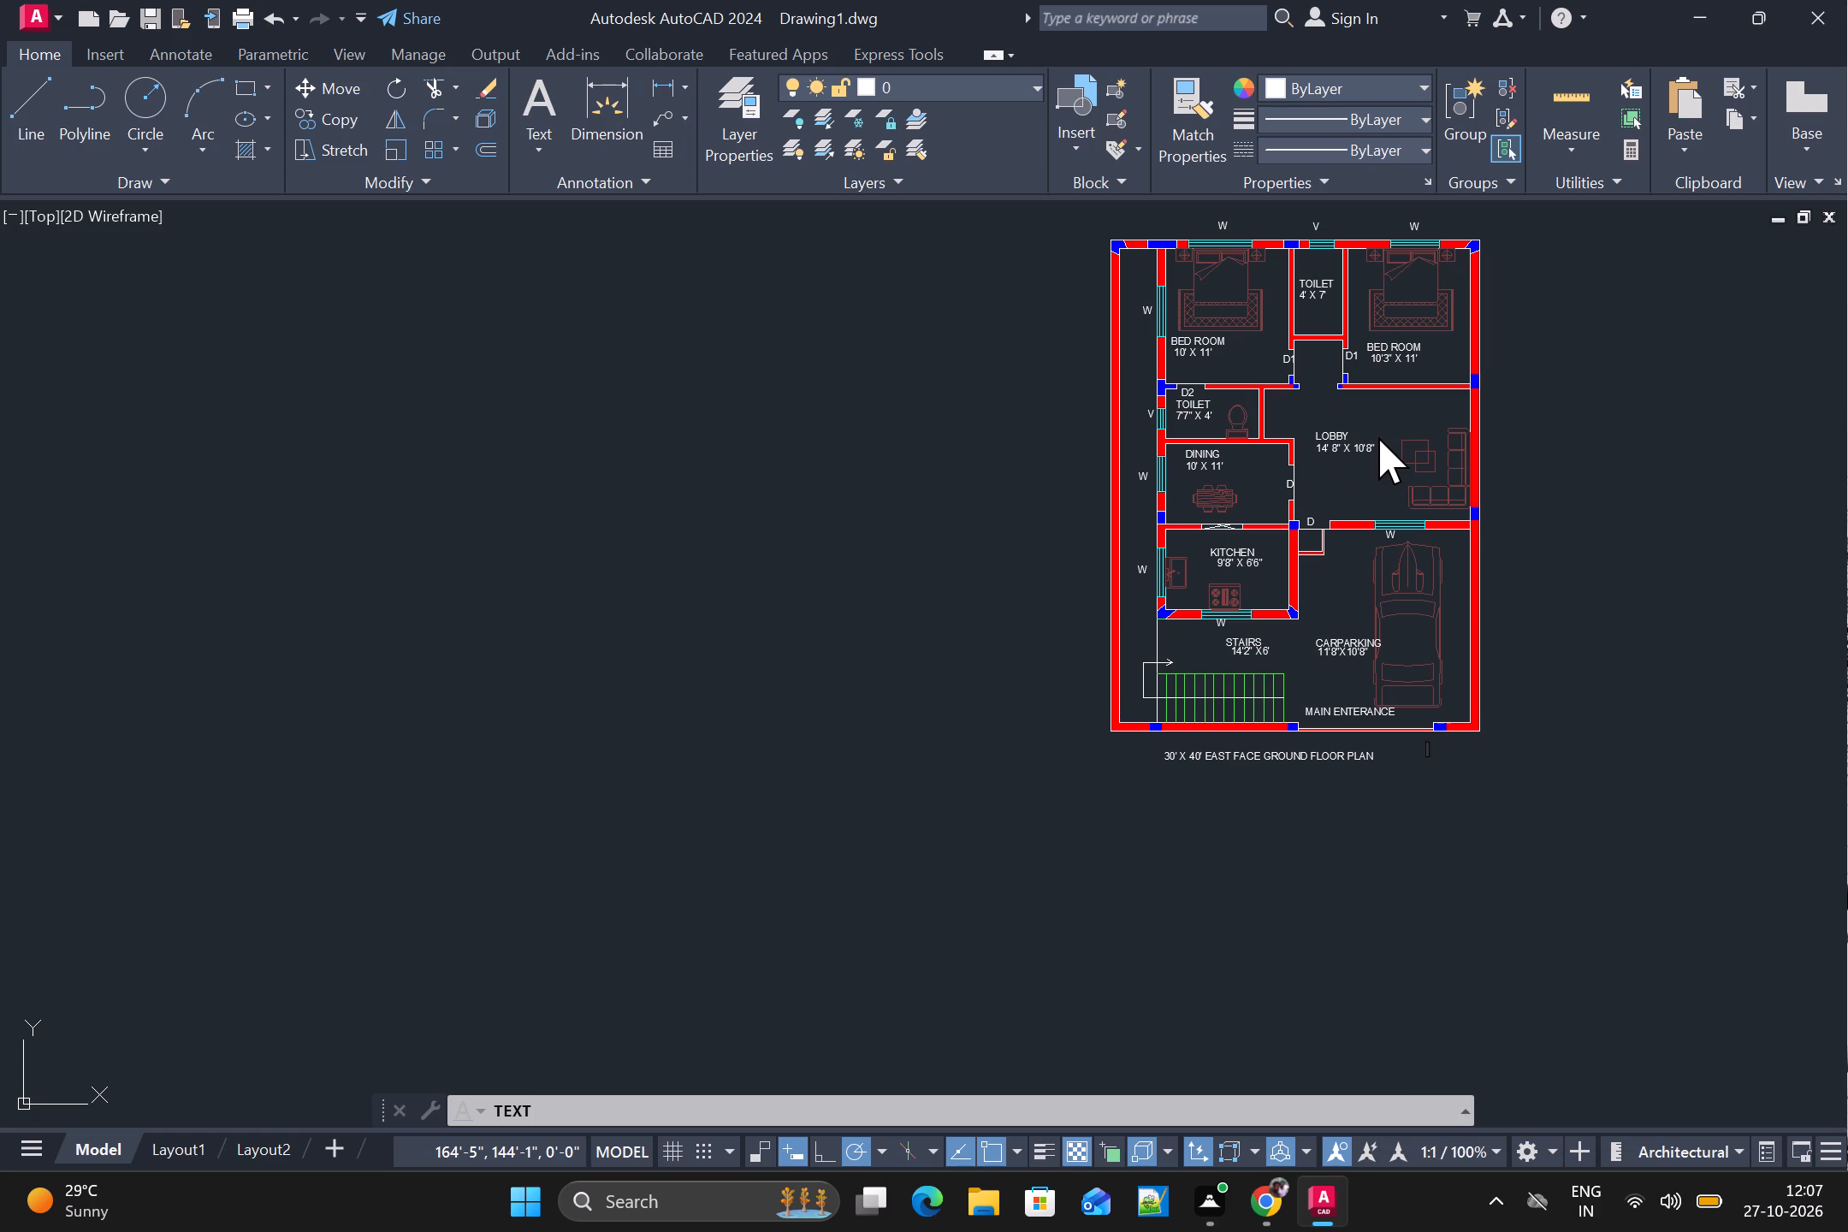
pyautogui.scroll(-1, 1378, 437)
pyautogui.scroll(2, 1378, 437)
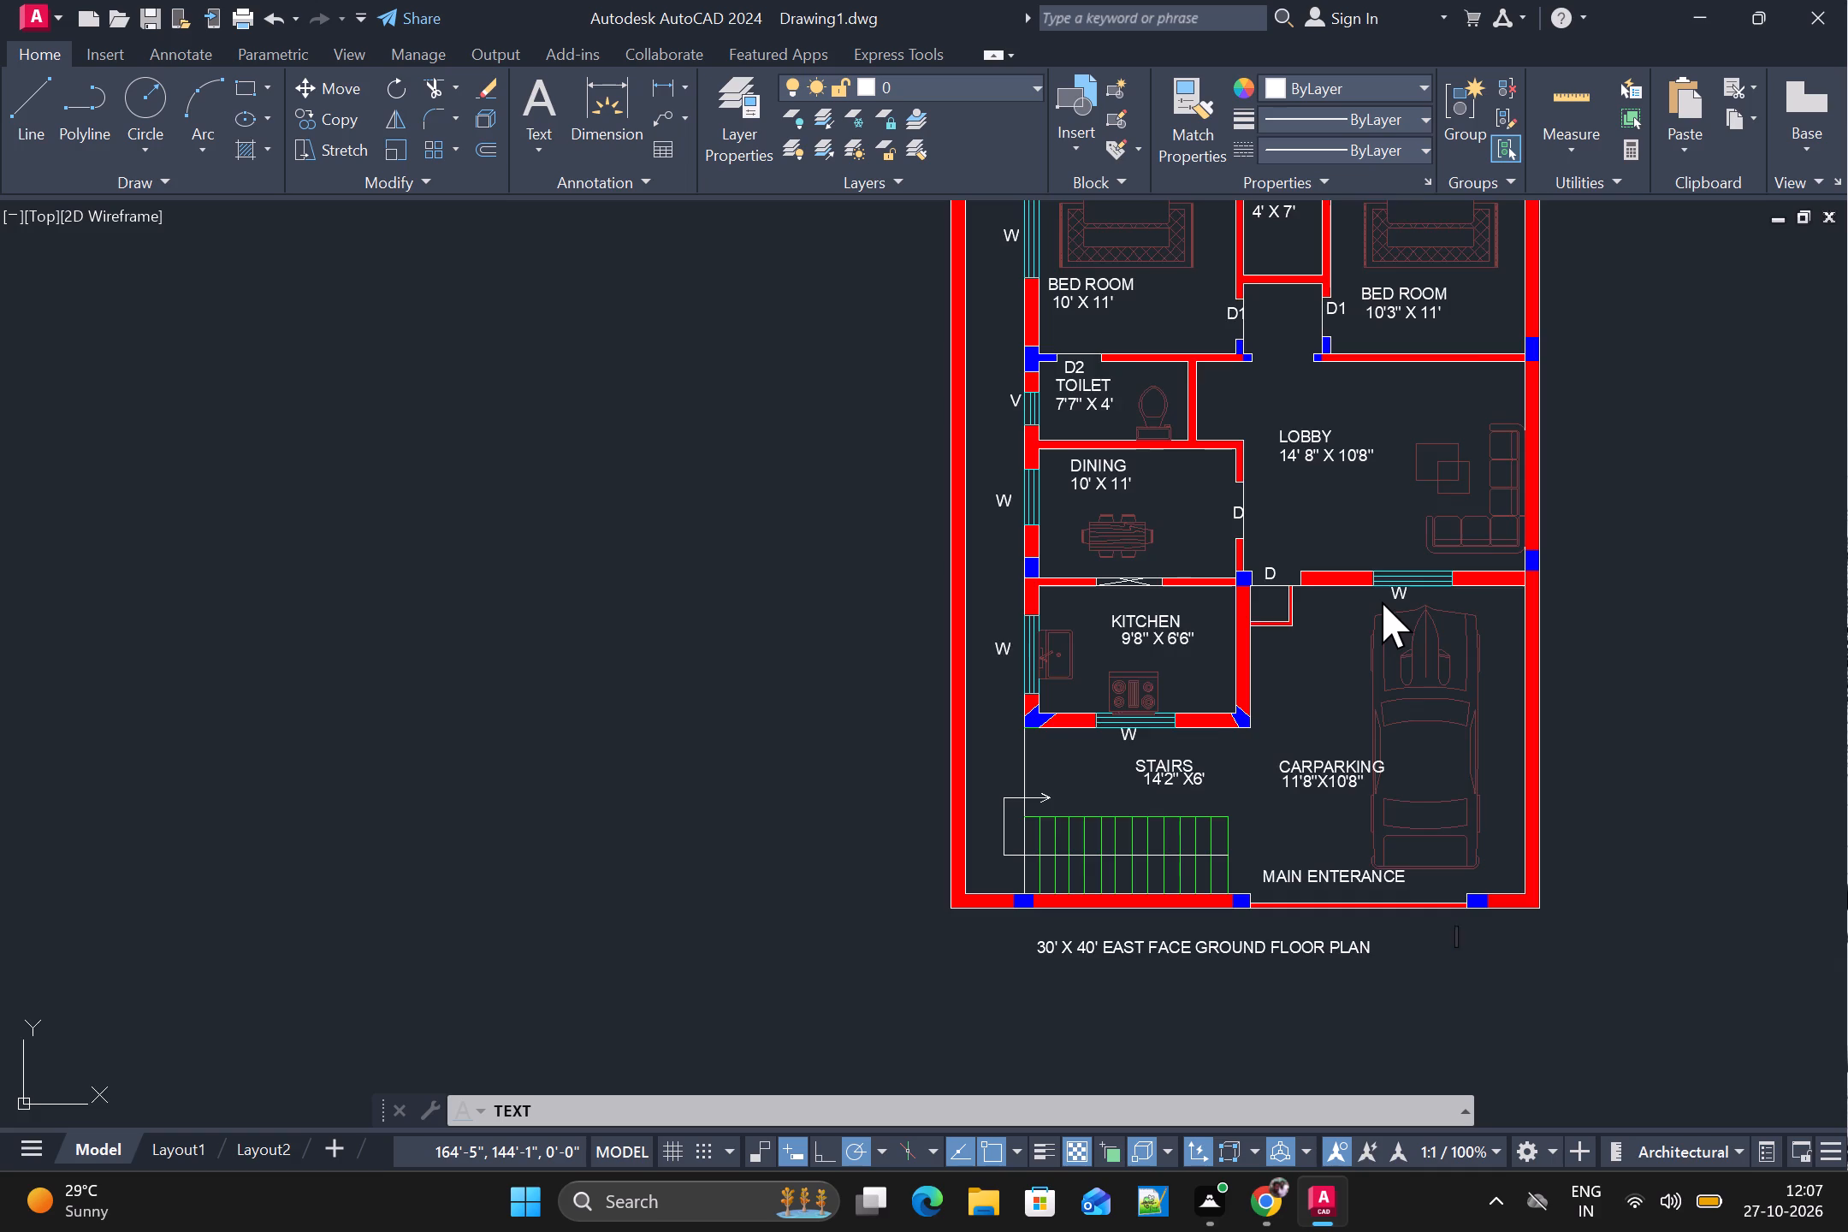
pyautogui.scroll(-1, 1382, 601)
pyautogui.moveTo(1372, 589); pyautogui.dragTo(1270, 608, button='middle')
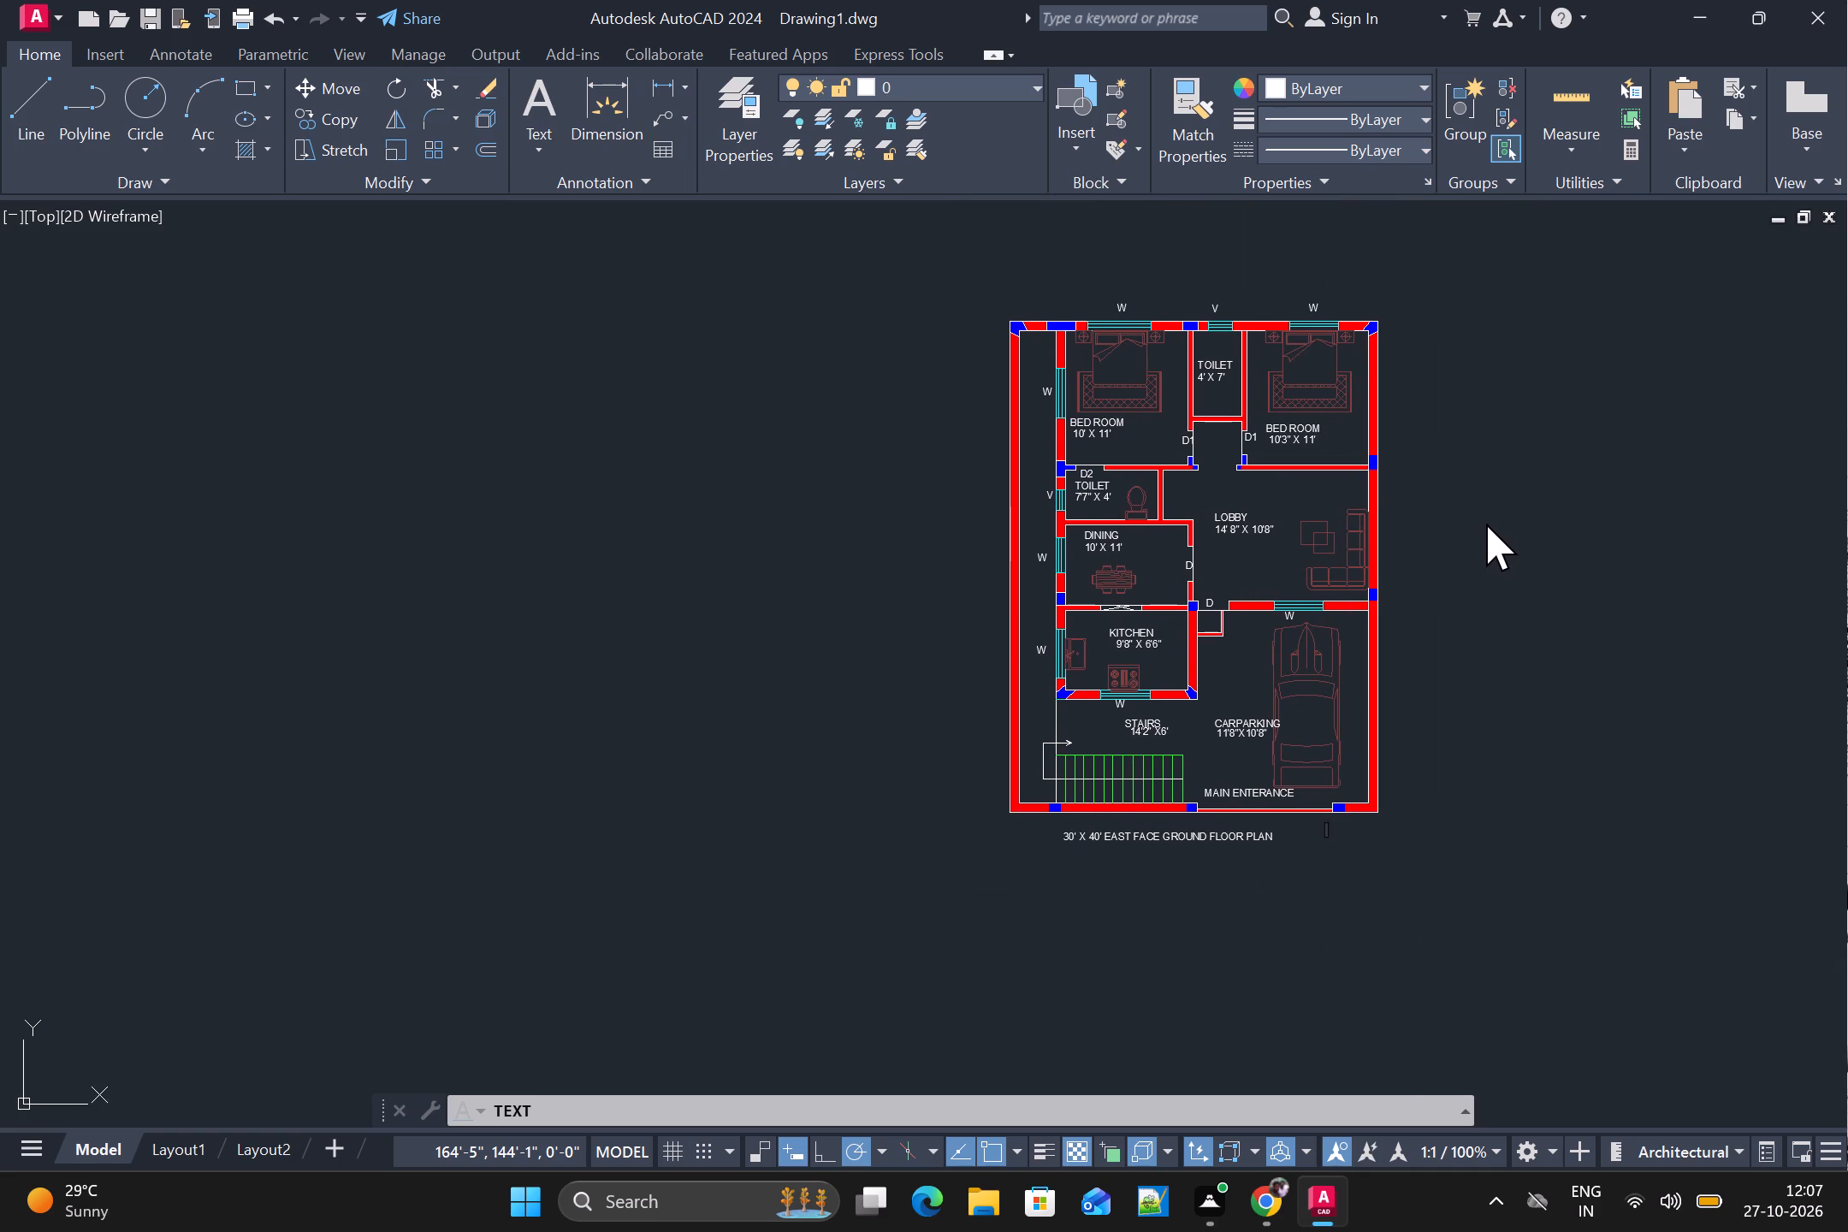
pyautogui.press('Escape')
# Trim away the blue corner column and the top wall piece between the outer side wall and the 10' X 11' bedroom.
pyautogui.scroll(1, 1030, 335)
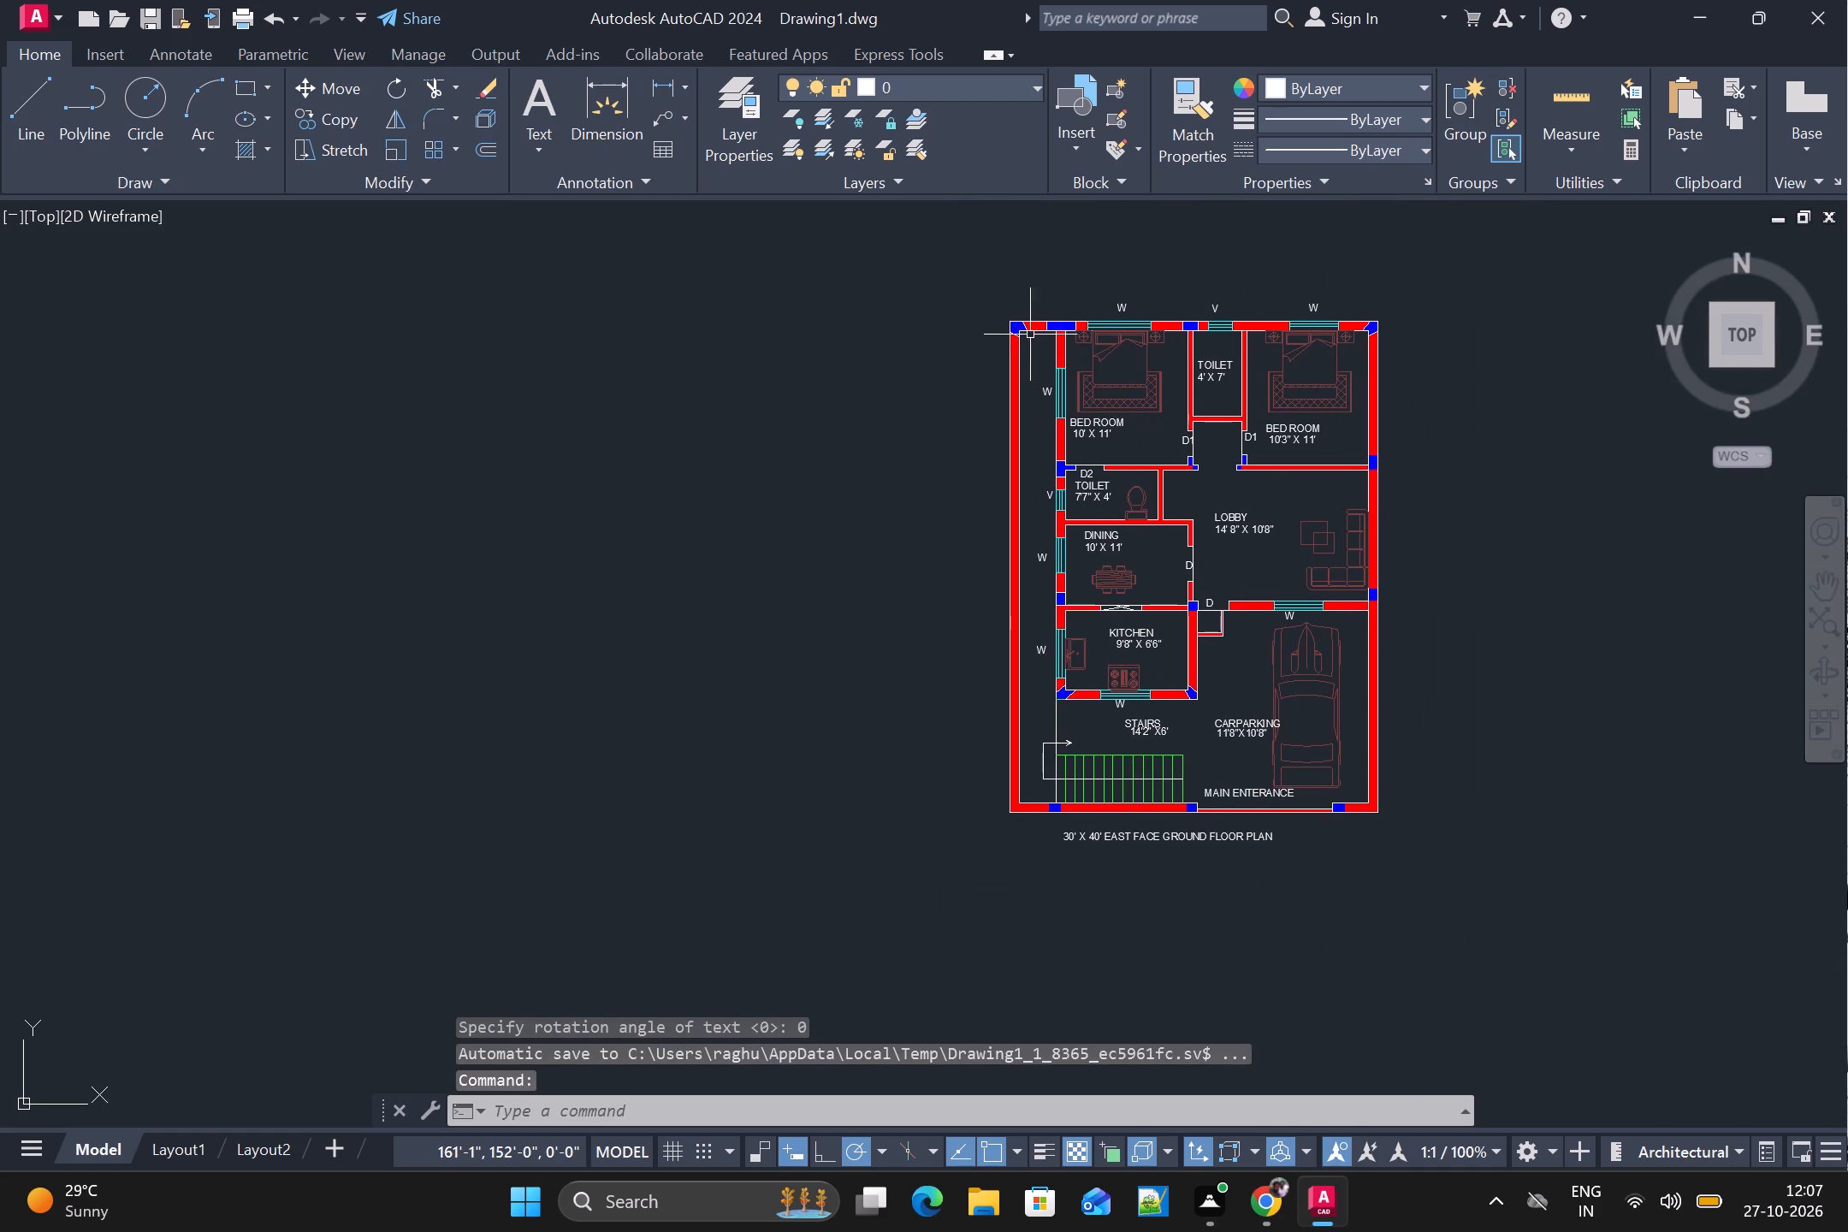
pyautogui.scroll(1, 1030, 335)
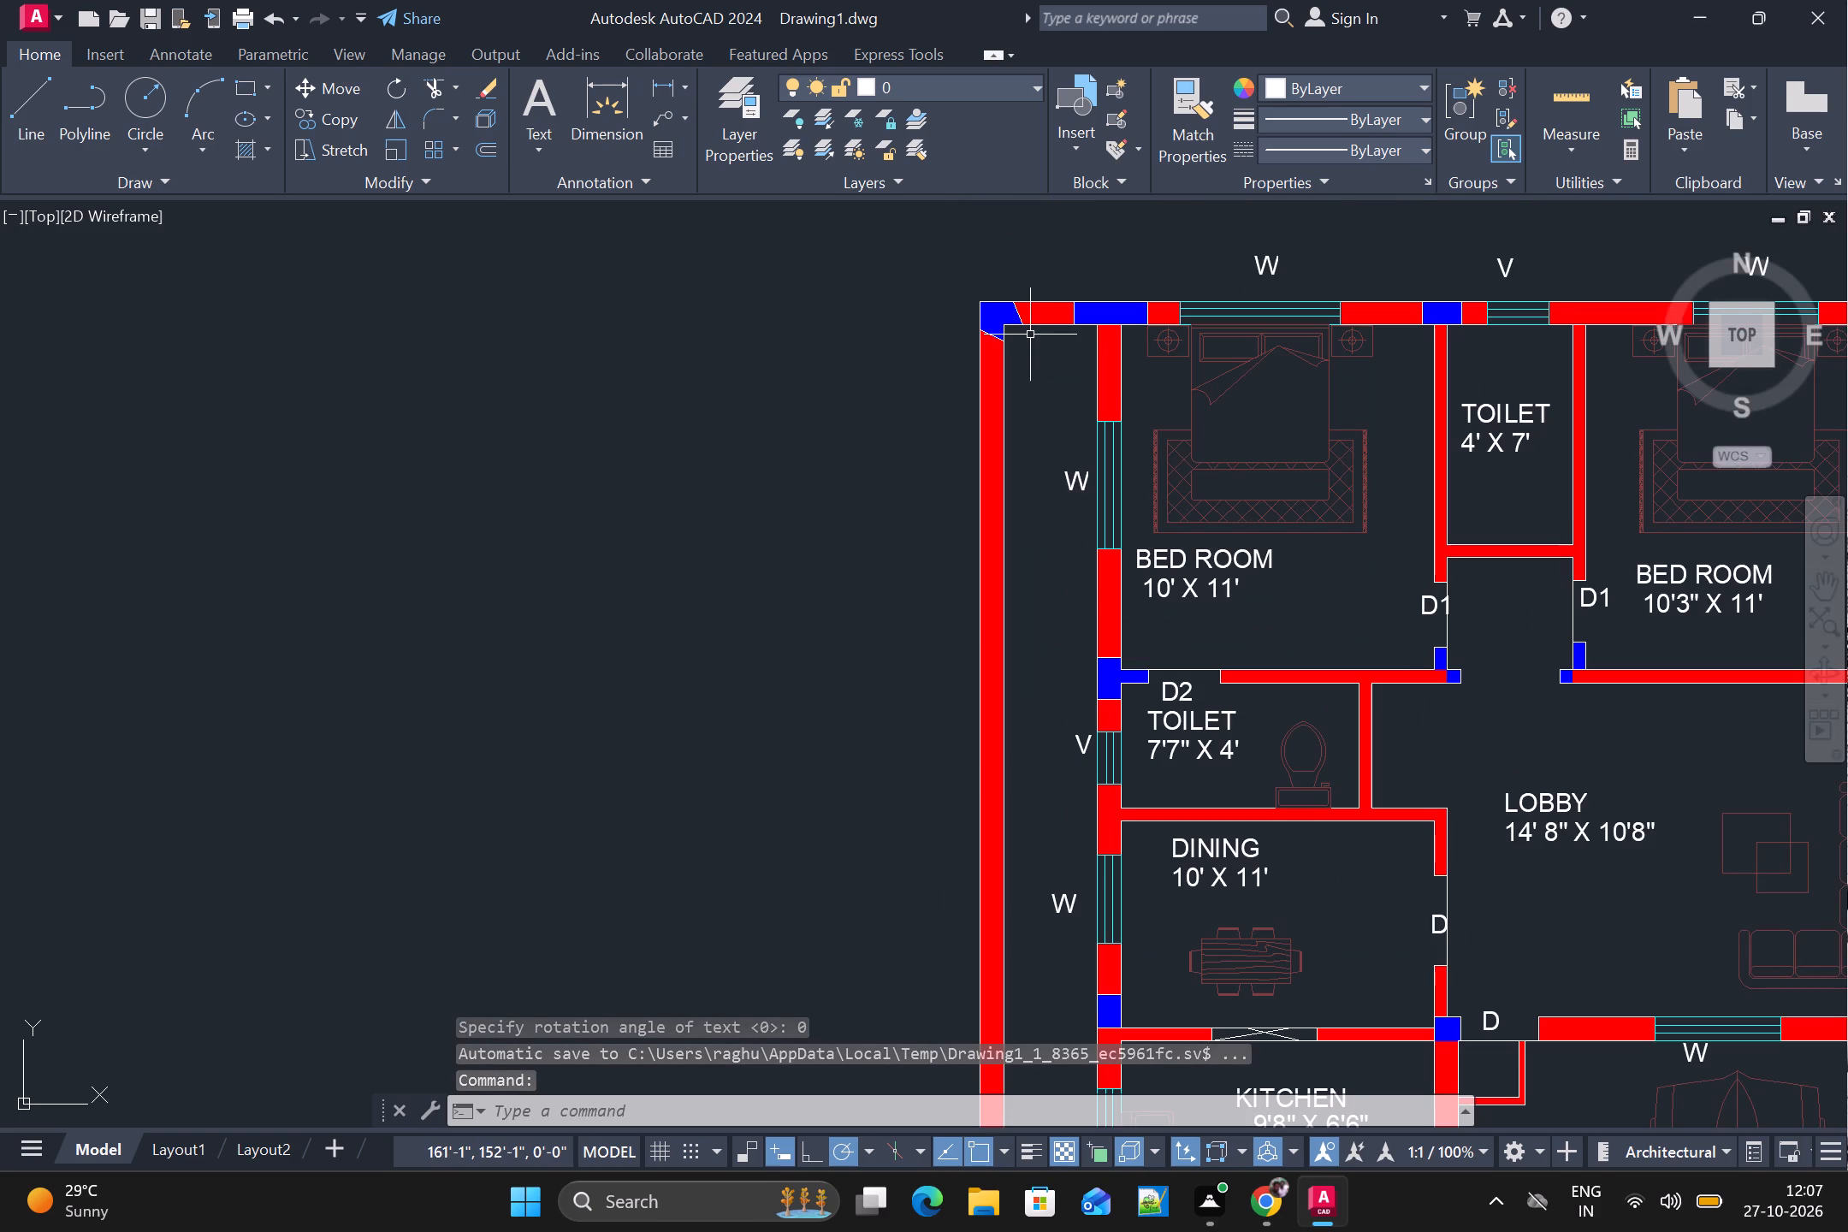
pyautogui.write('TR')
pyautogui.press('space')
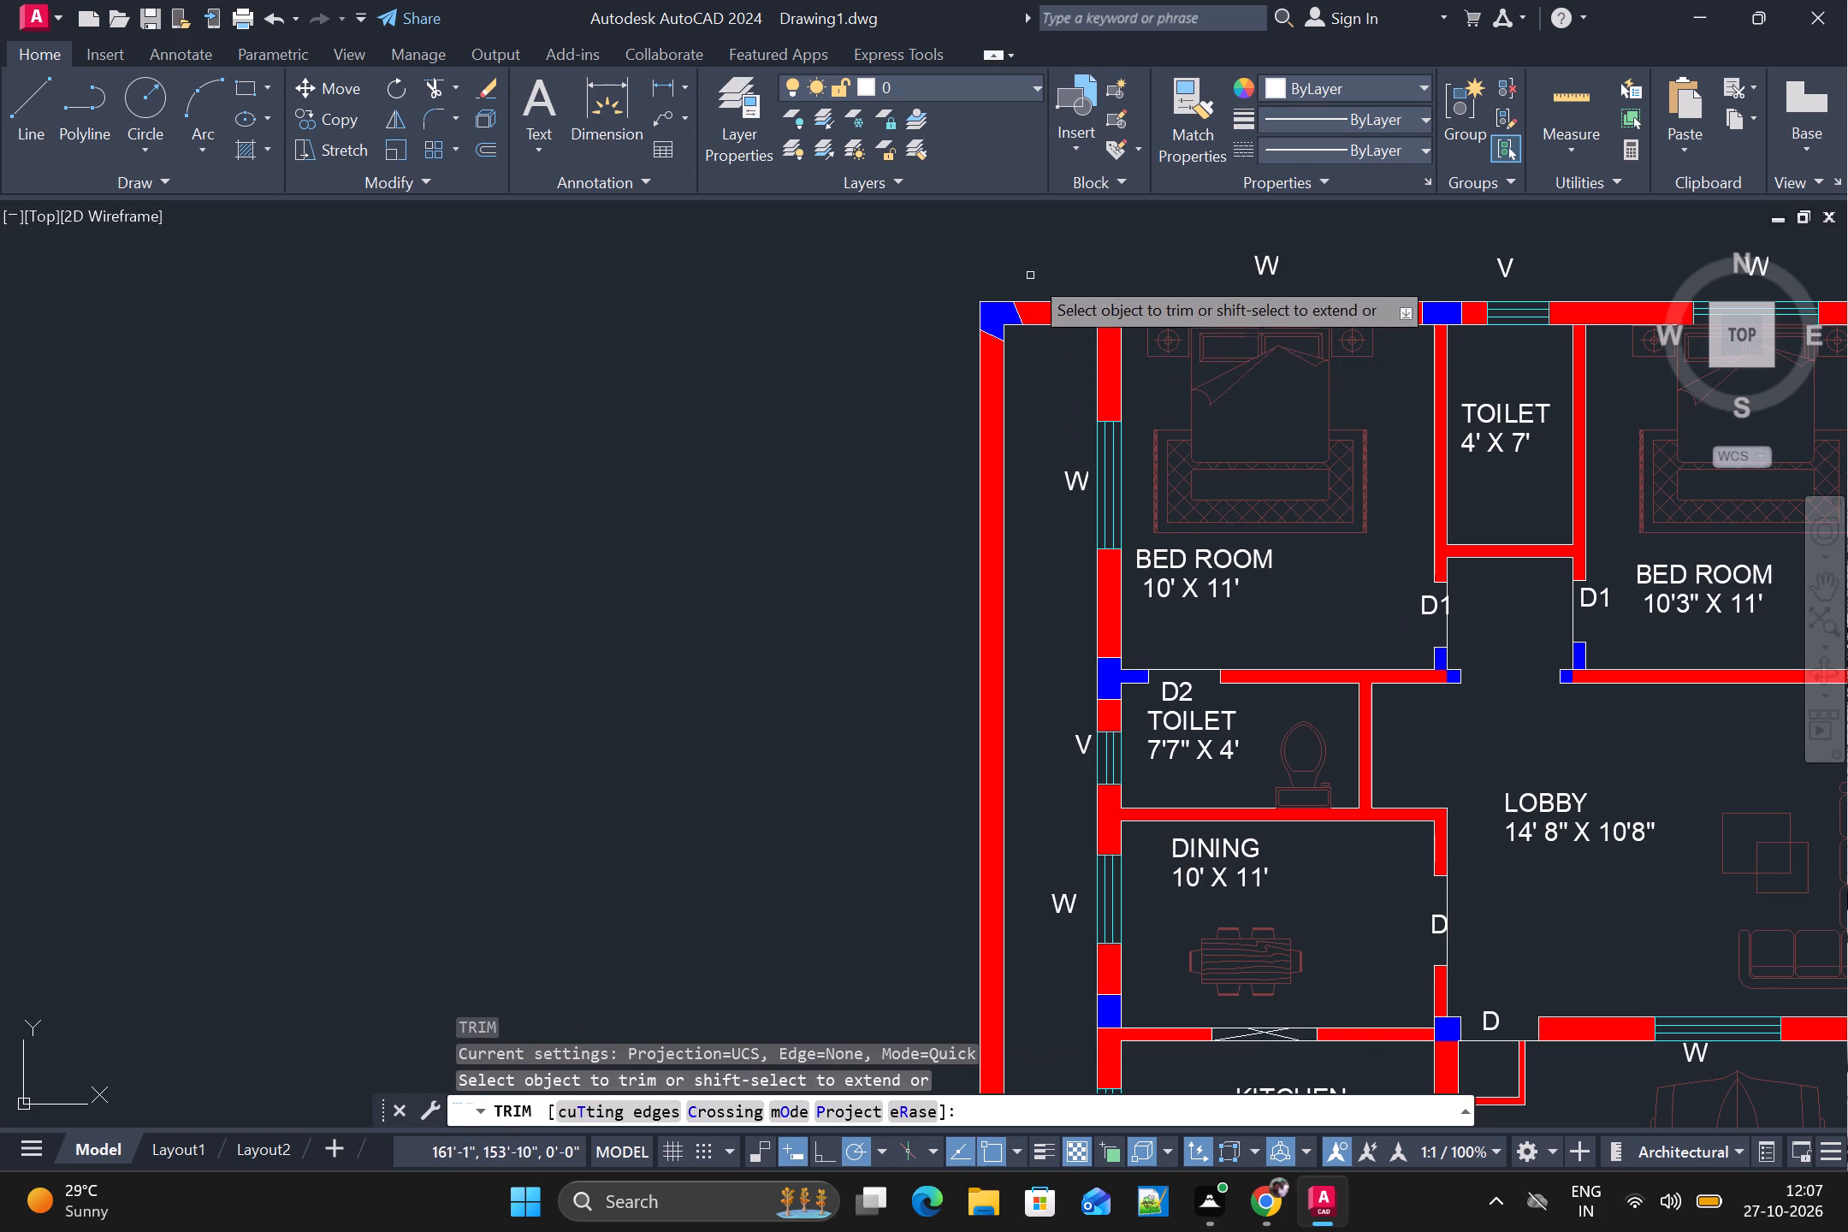
pyautogui.scroll(2, 1070, 311)
pyautogui.moveTo(1033, 253); pyautogui.dragTo(1022, 392)
pyautogui.moveTo(969, 264); pyautogui.dragTo(840, 334)
pyautogui.moveTo(819, 301); pyautogui.dragTo(835, 317)
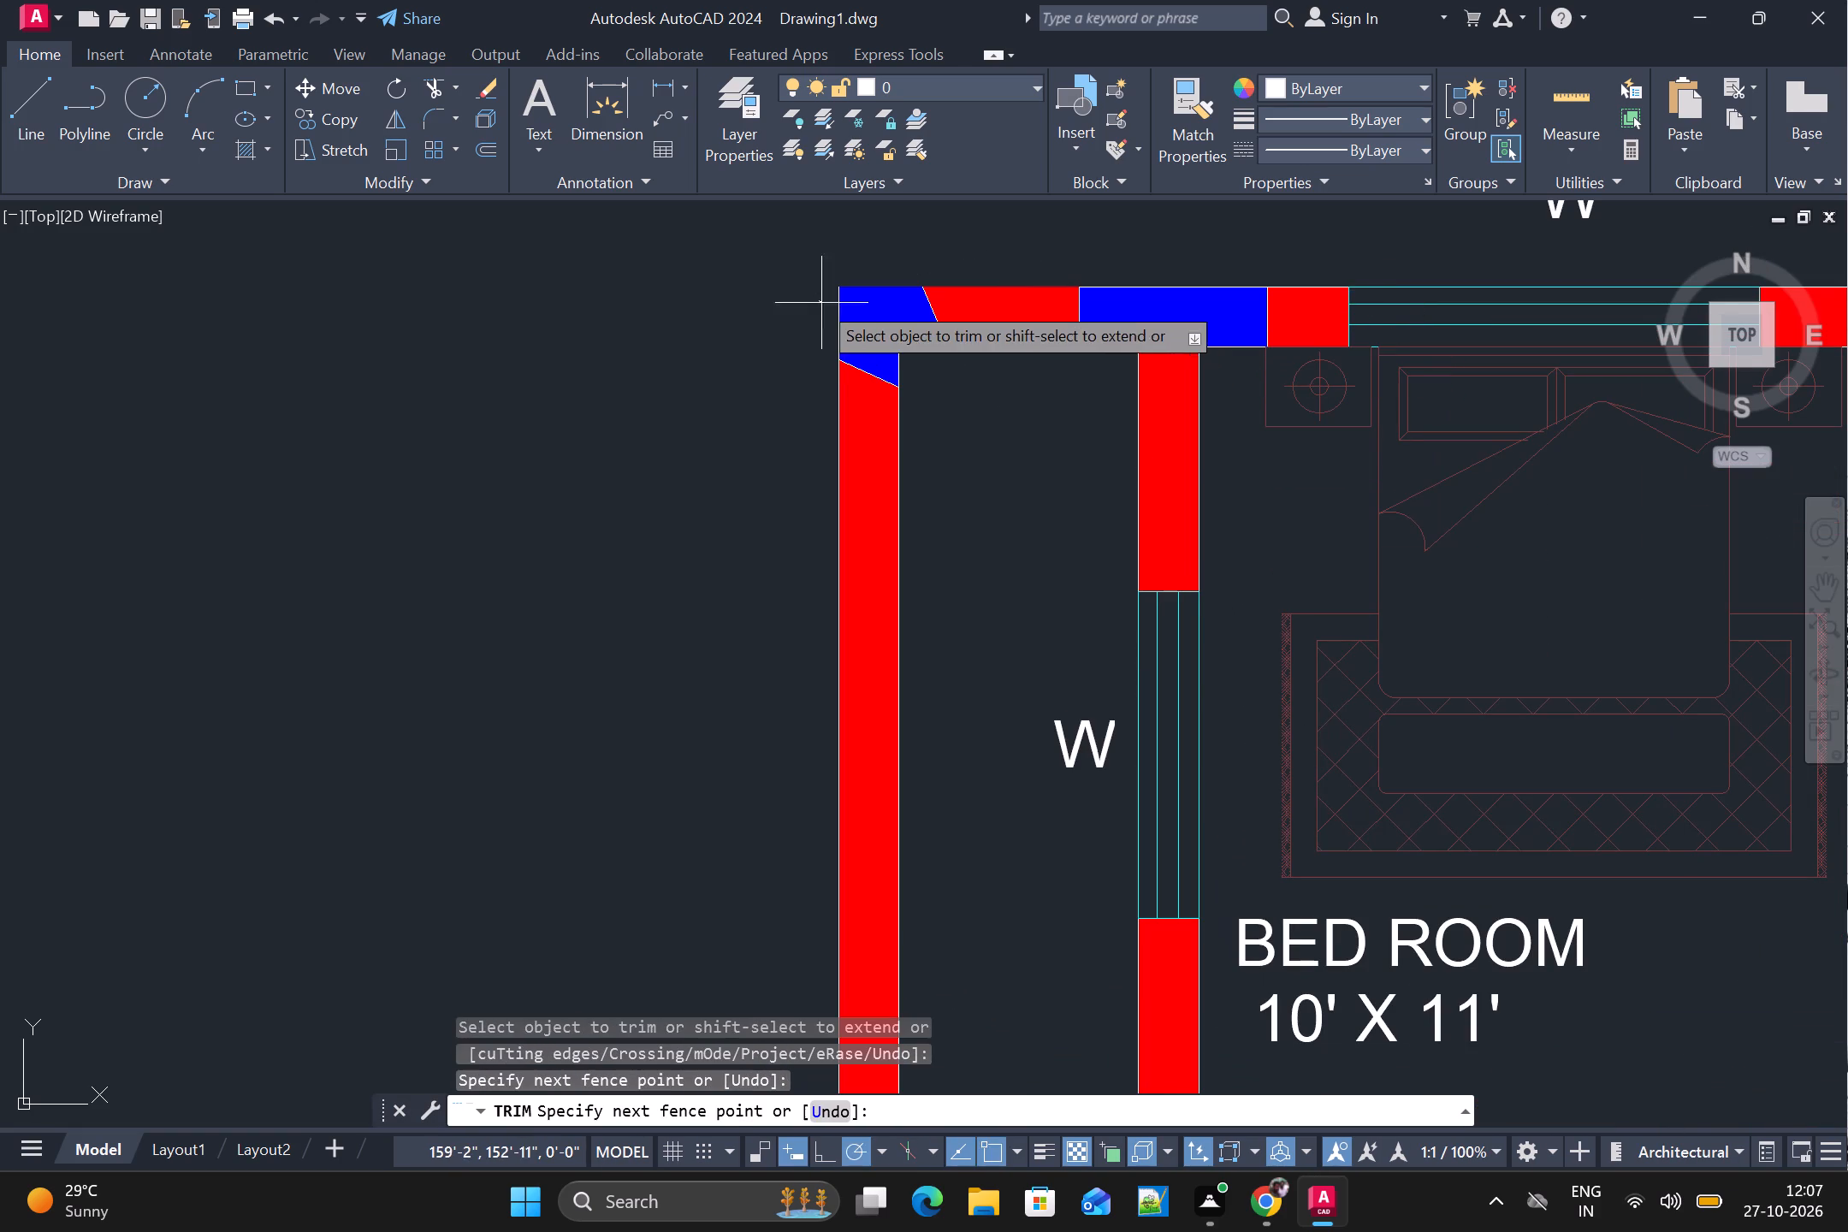
pyautogui.moveTo(835, 317); pyautogui.dragTo(947, 394)
pyautogui.moveTo(937, 369); pyautogui.dragTo(908, 236)
pyautogui.moveTo(931, 247); pyautogui.dragTo(950, 396)
pyautogui.moveTo(1004, 259); pyautogui.dragTo(991, 392)
pyautogui.moveTo(923, 353); pyautogui.dragTo(878, 357)
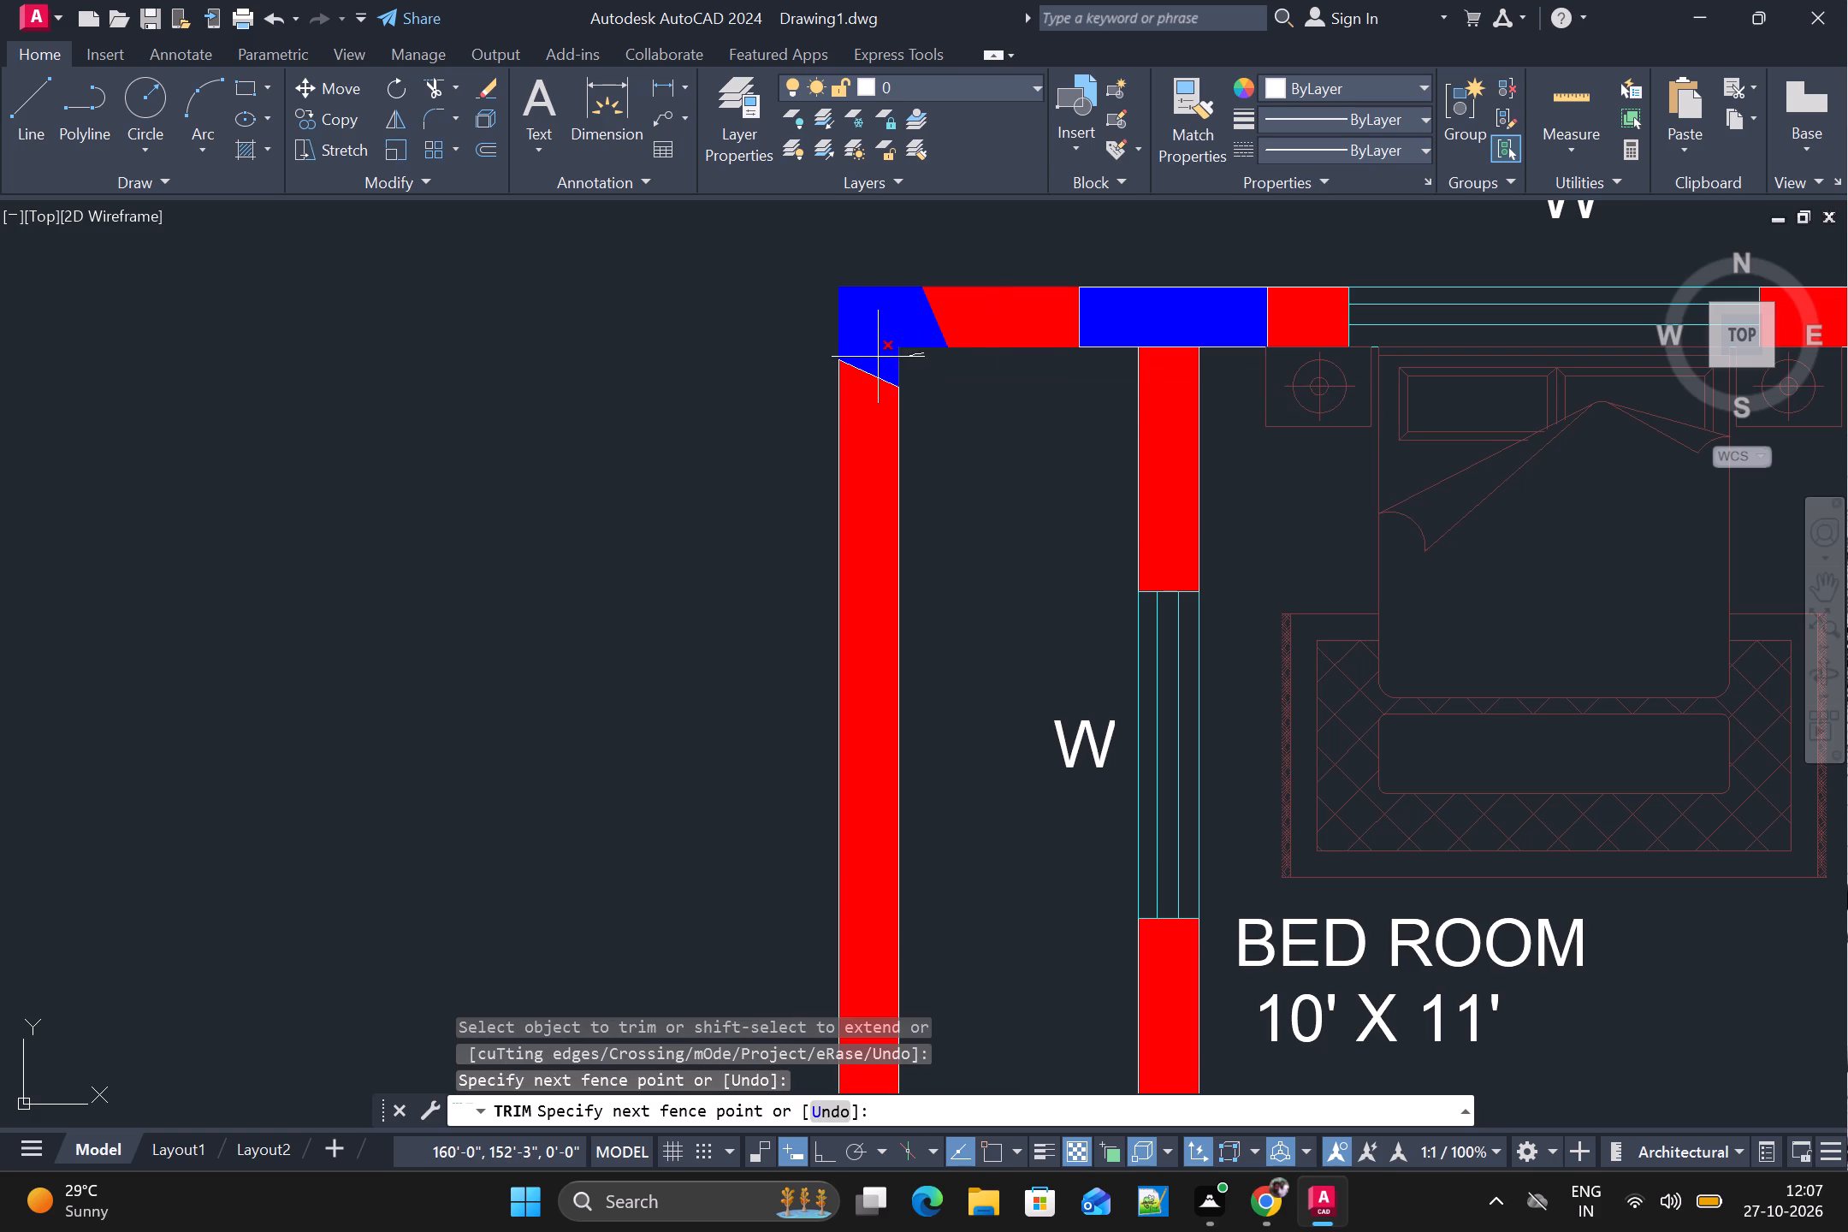
pyautogui.moveTo(878, 357); pyautogui.dragTo(863, 352)
pyautogui.click(874, 345)
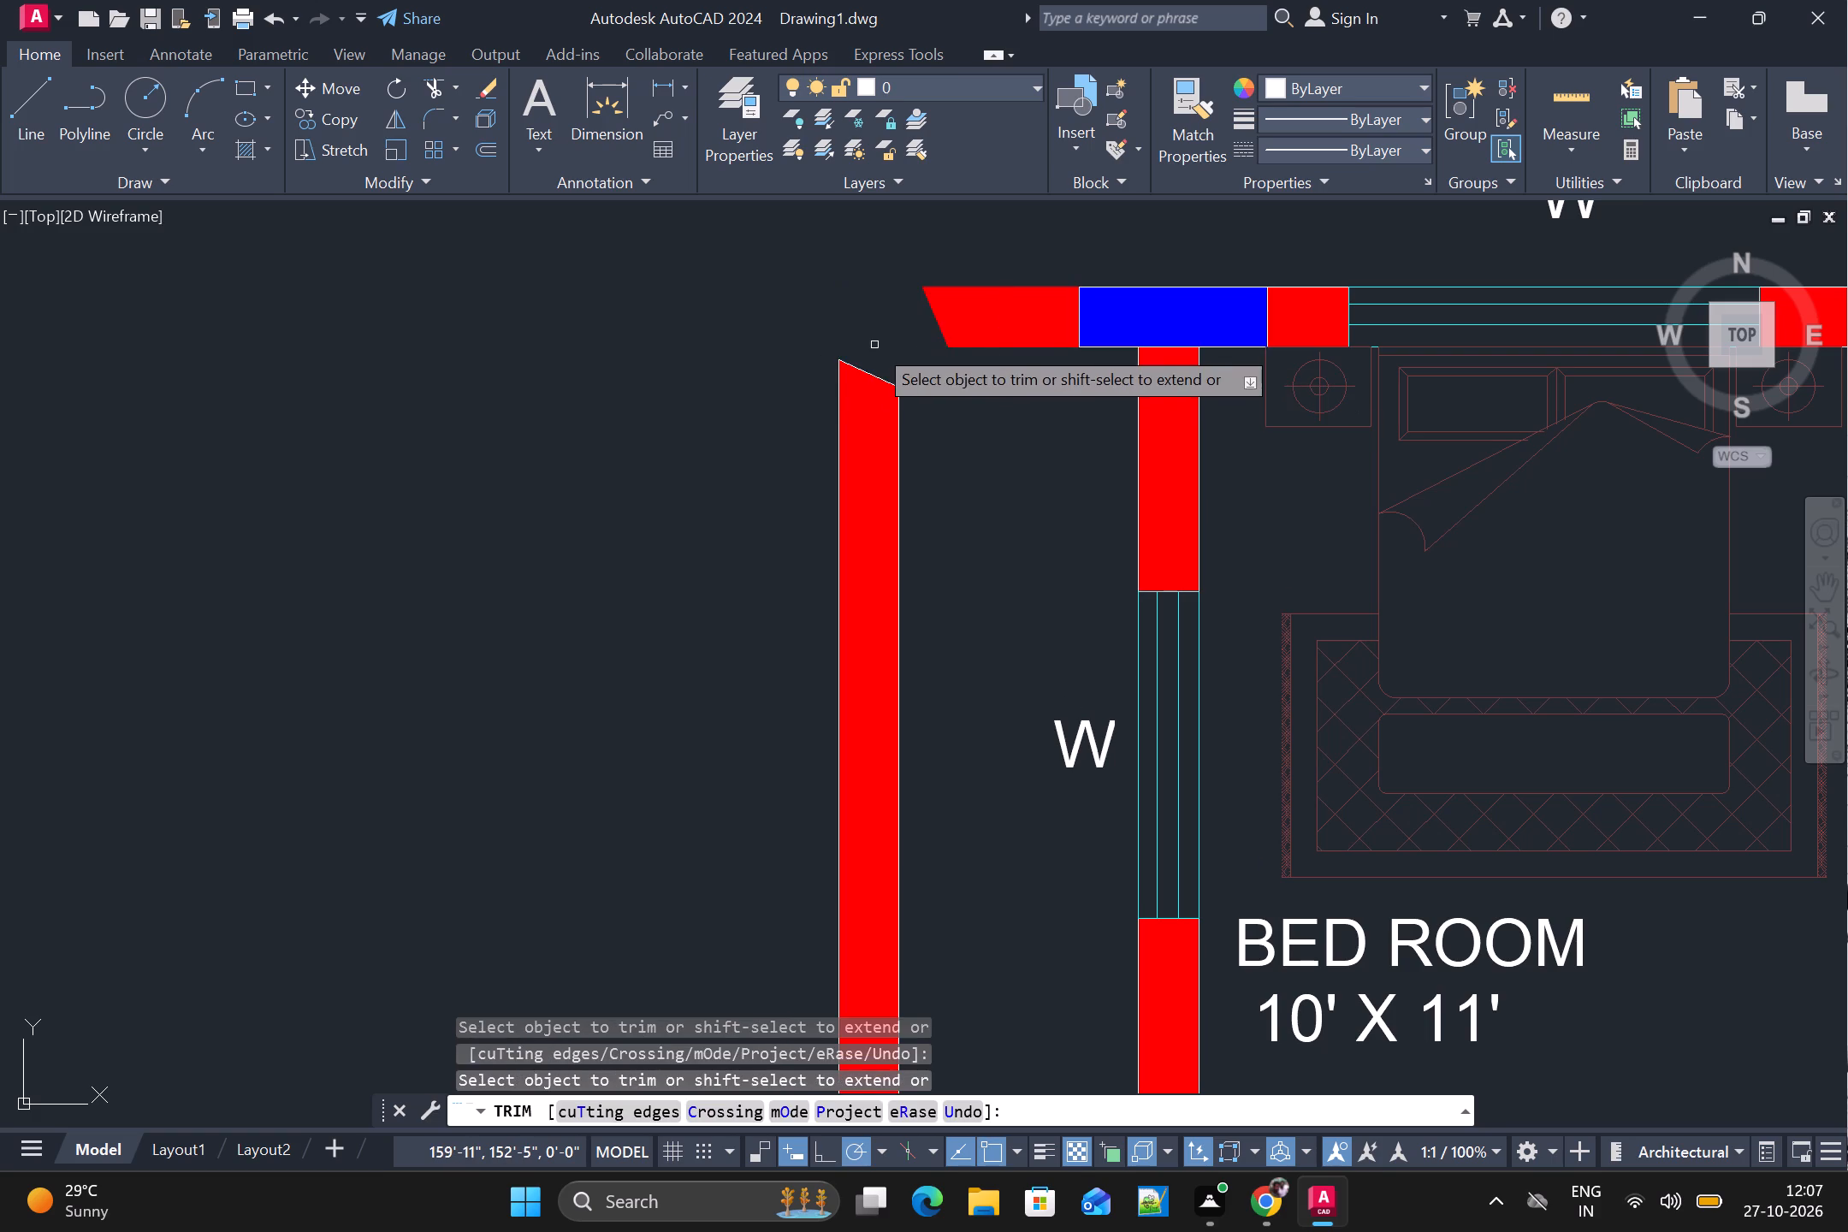
pyautogui.click(990, 329)
pyautogui.scroll(-2, 999, 353)
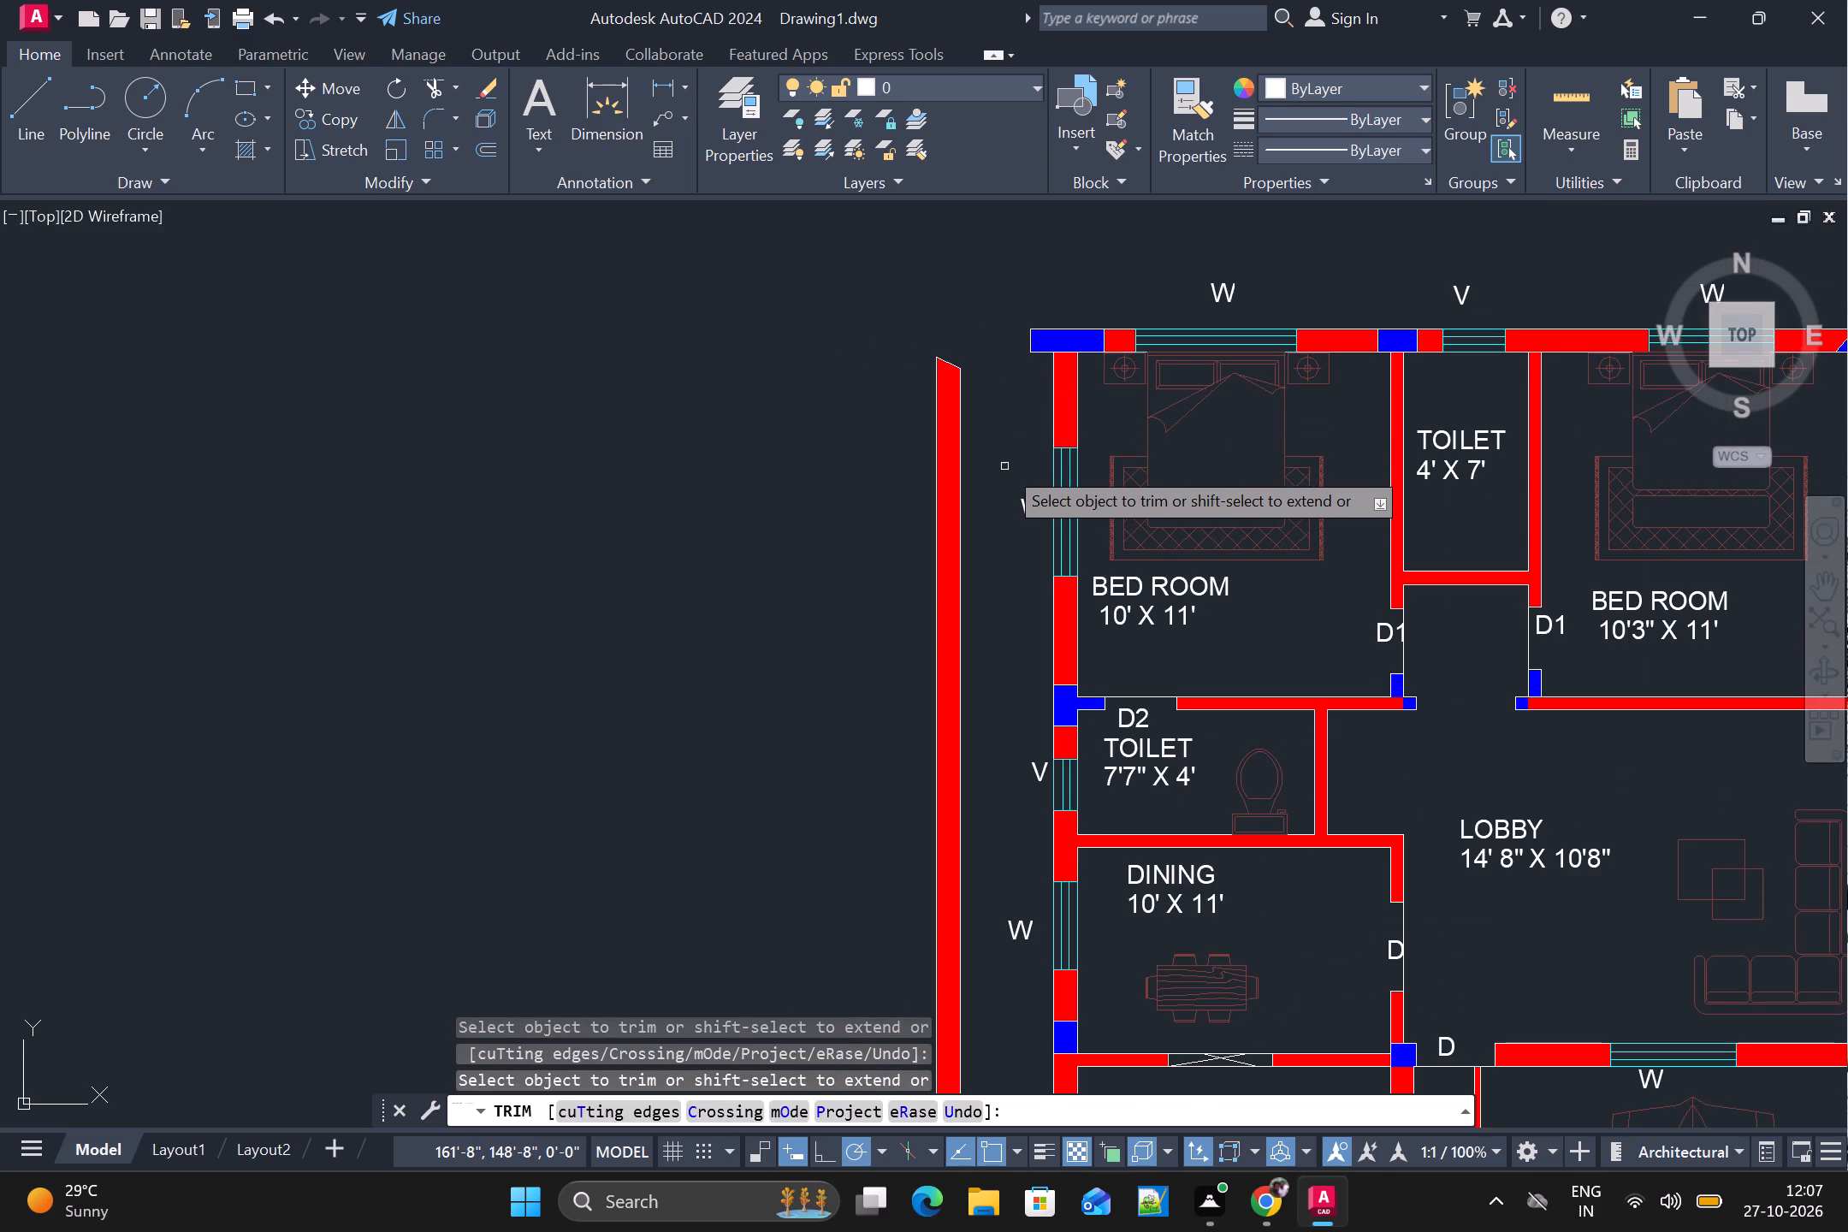
pyautogui.moveTo(1004, 464); pyautogui.dragTo(1008, 313, button='middle')
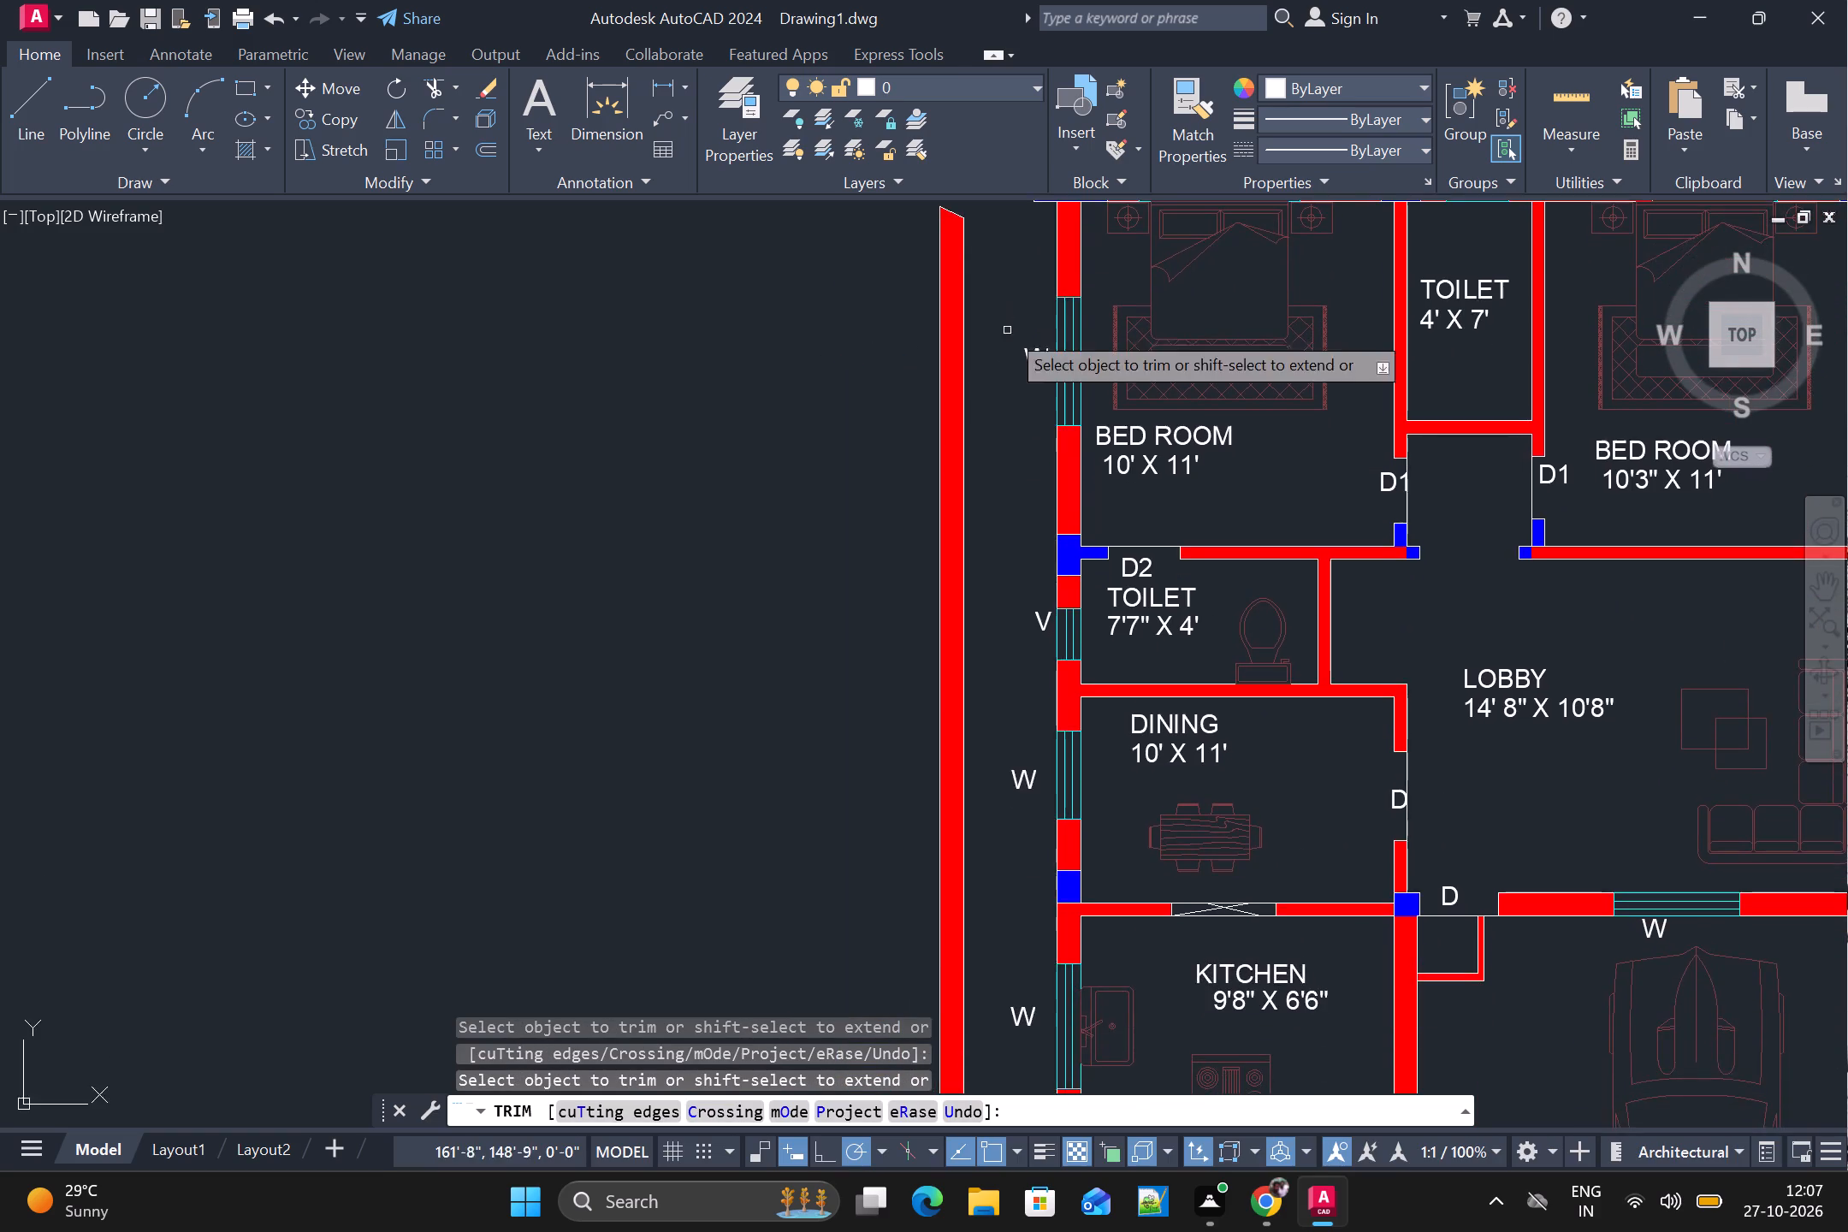
pyautogui.scroll(-2, 1003, 350)
pyautogui.scroll(2, 989, 512)
pyautogui.scroll(-1, 989, 512)
pyautogui.press('Escape')
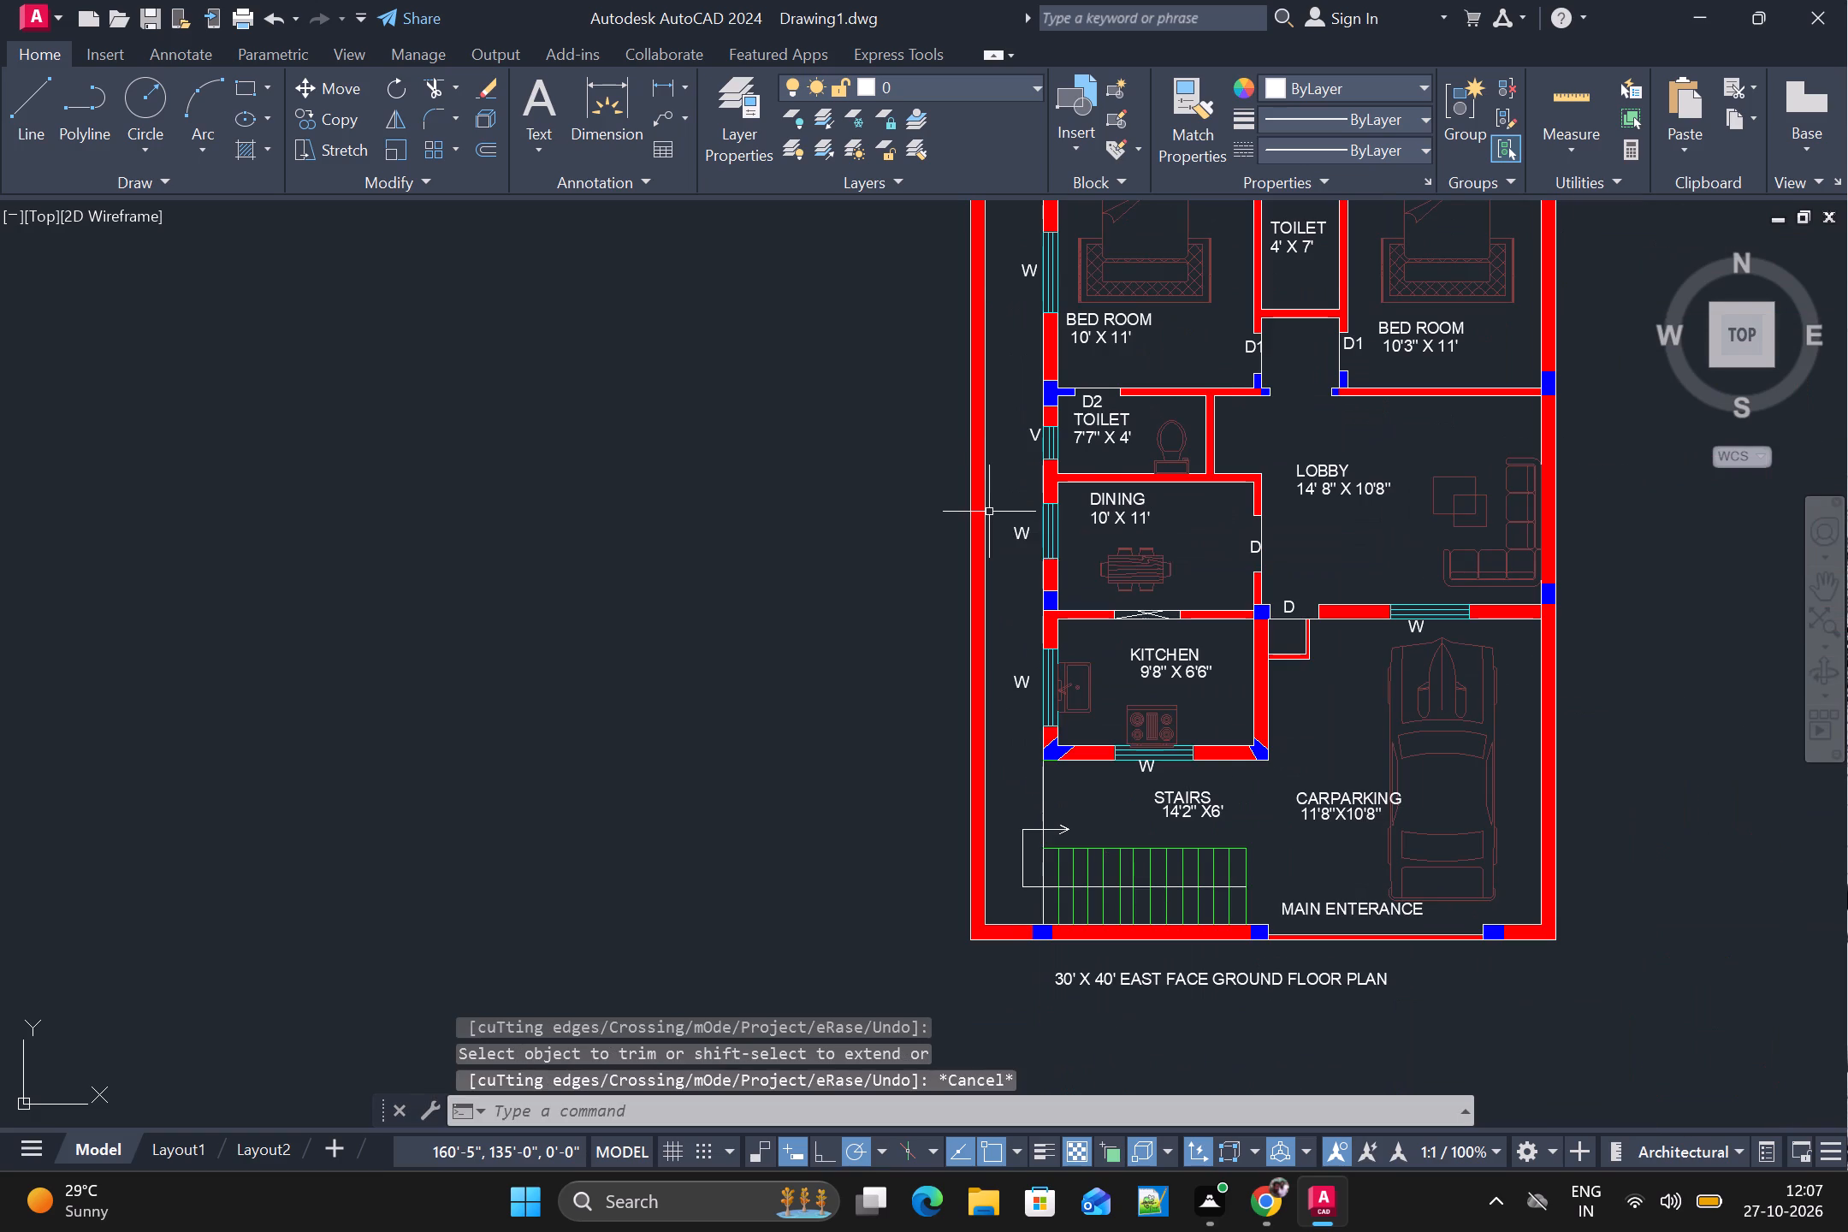
# Review the whole floor plan, from the trimmed wall corner down to the plan title.
pyautogui.scroll(-2, 989, 512)
pyautogui.scroll(1, 1009, 554)
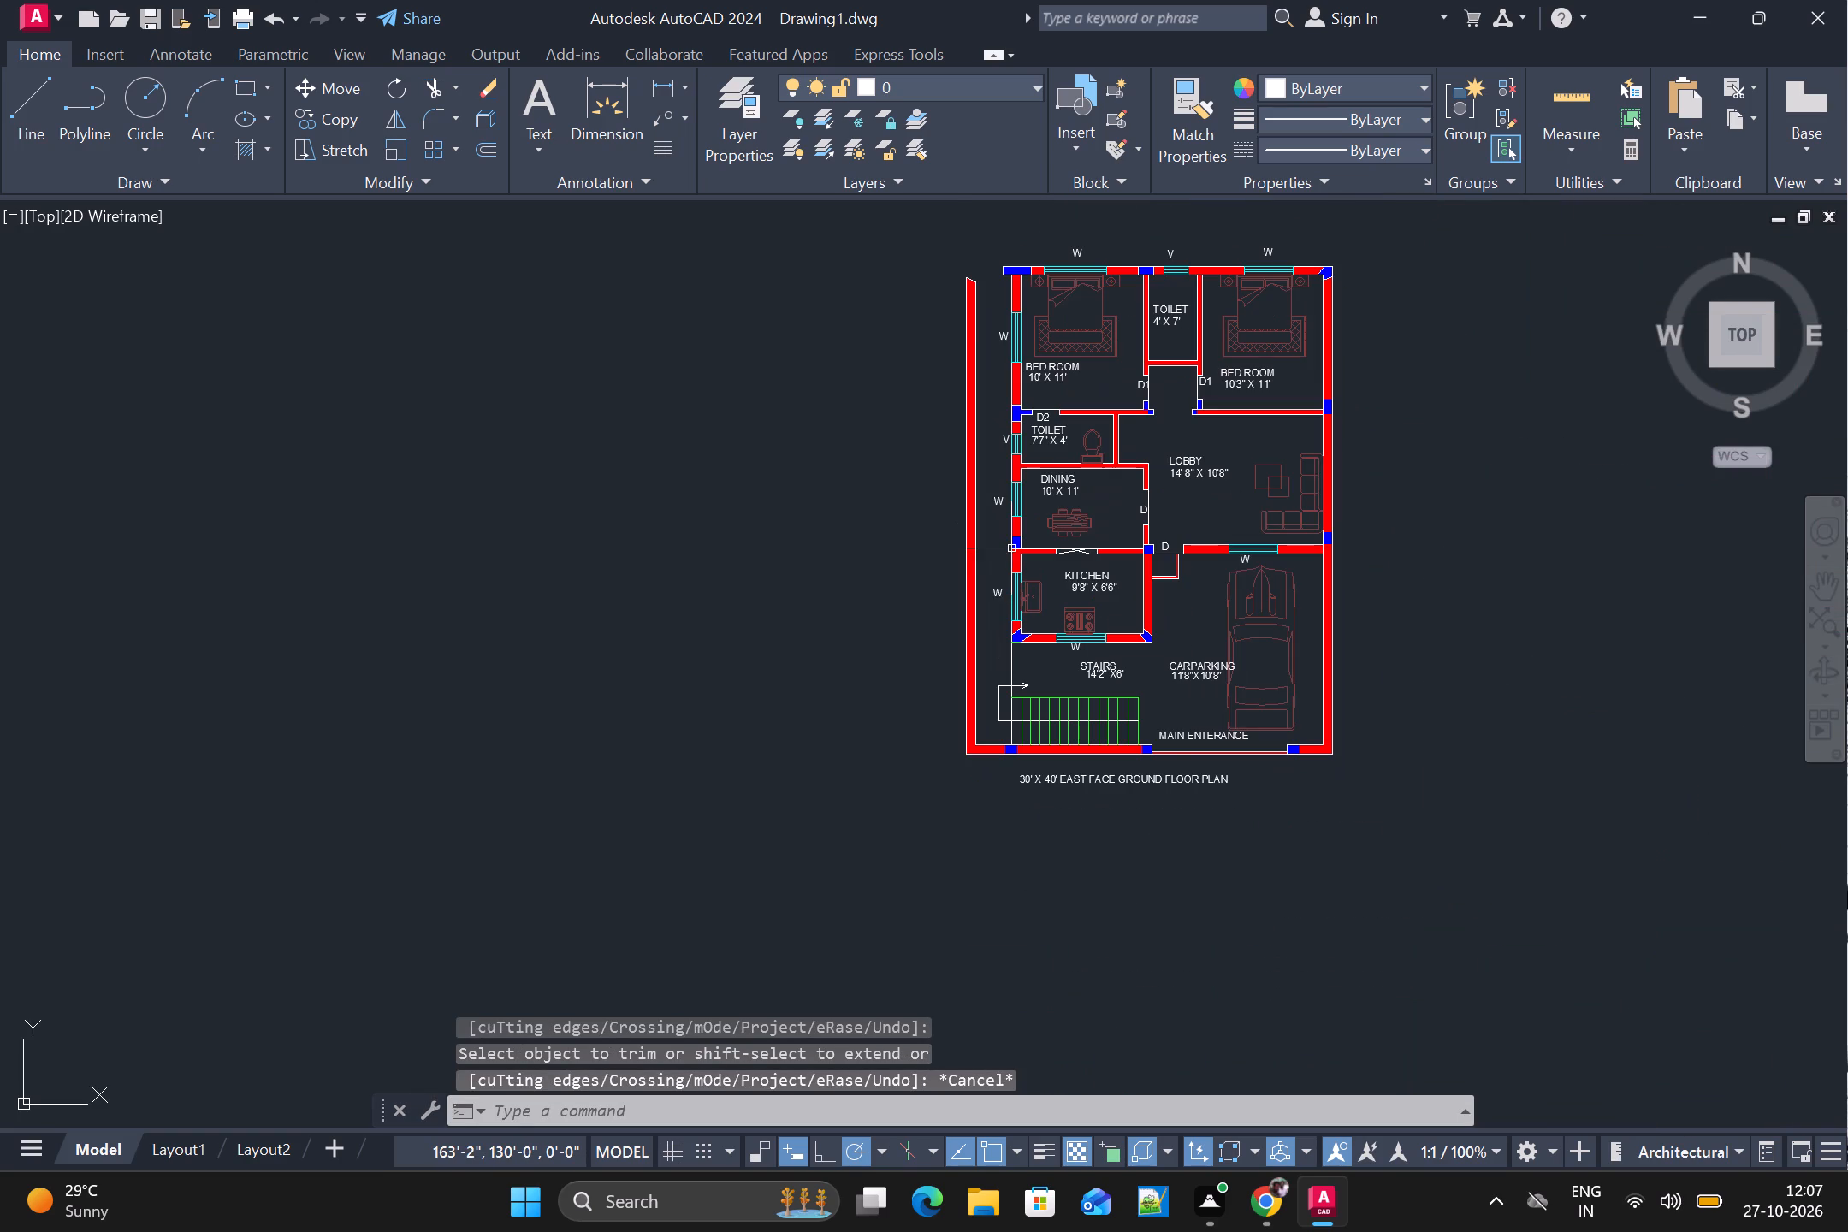
pyautogui.scroll(1, 1011, 548)
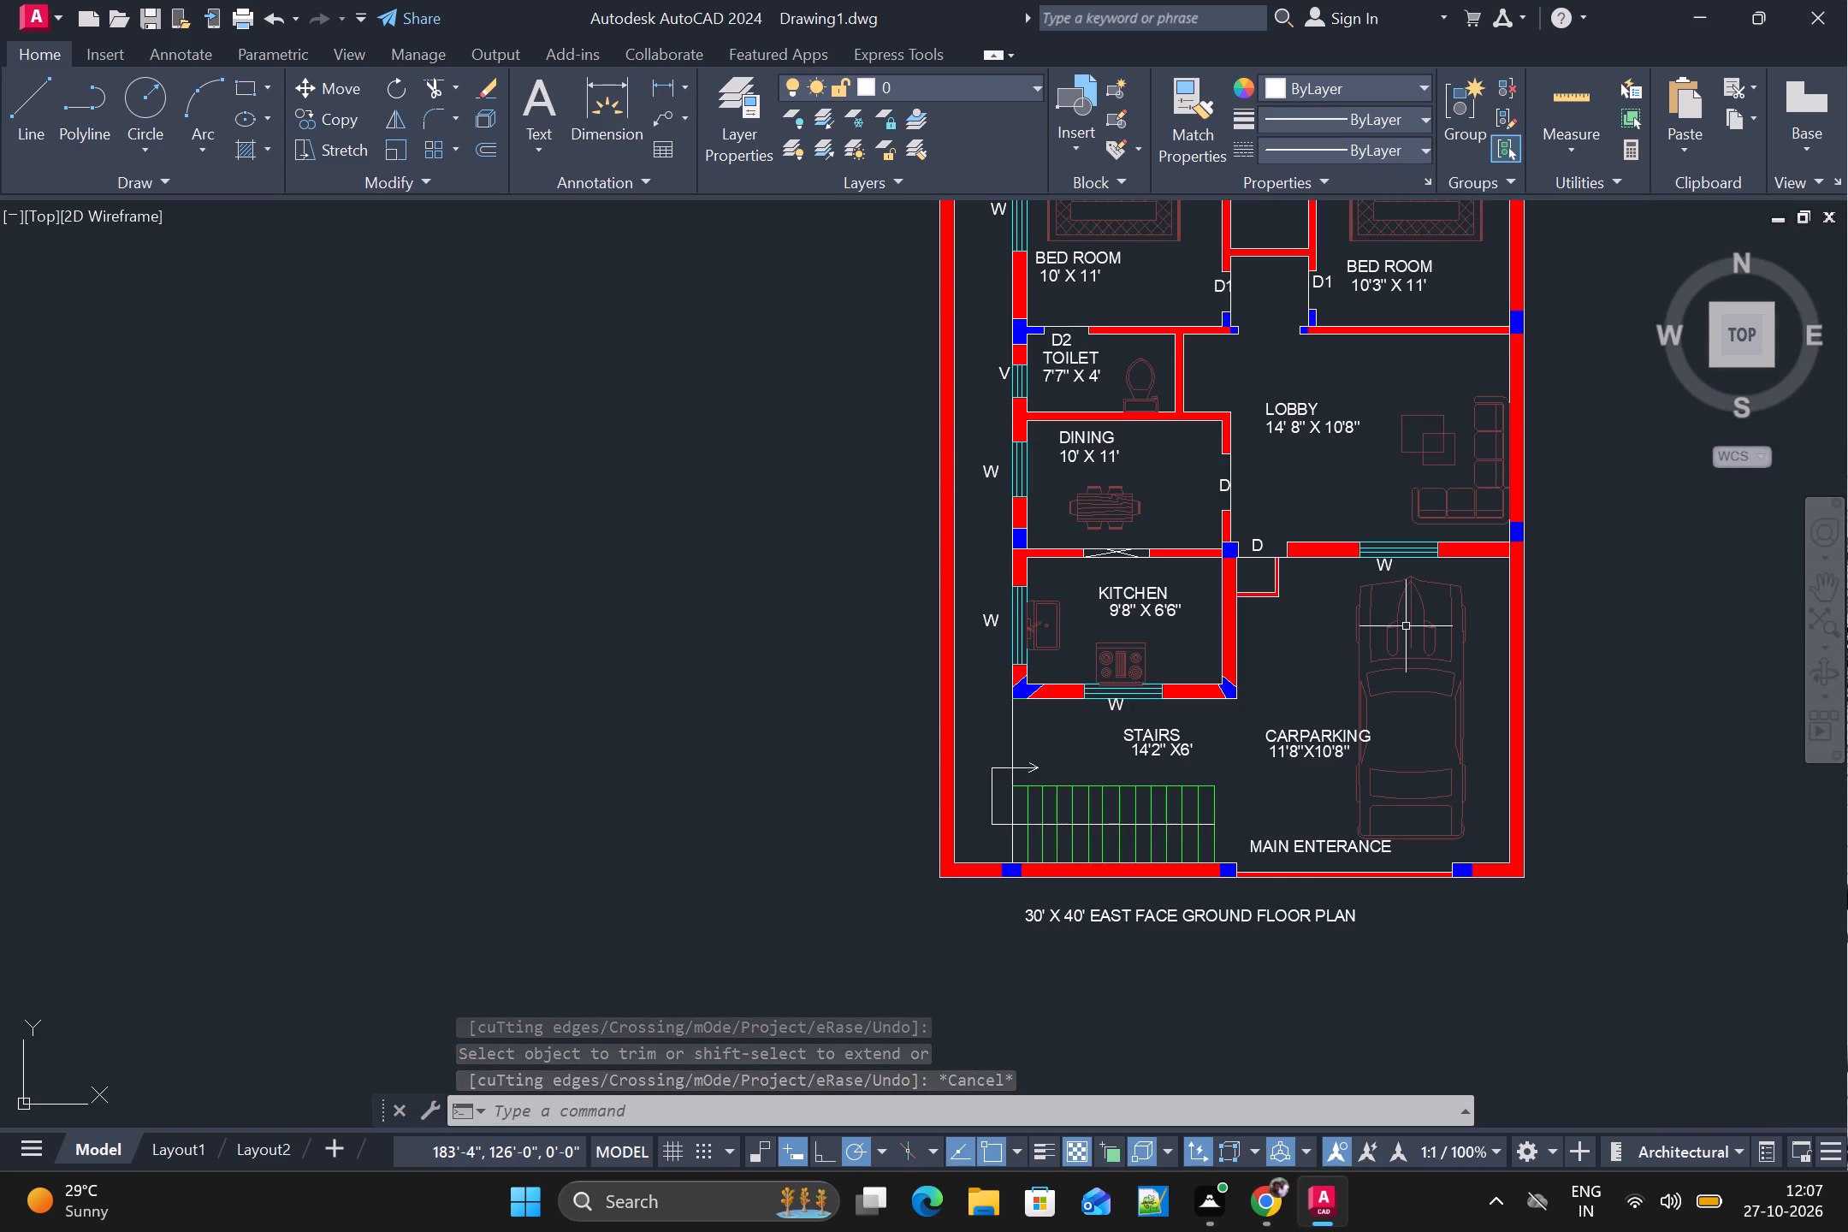
pyautogui.moveTo(1376, 674); pyautogui.dragTo(1222, 694, button='middle')
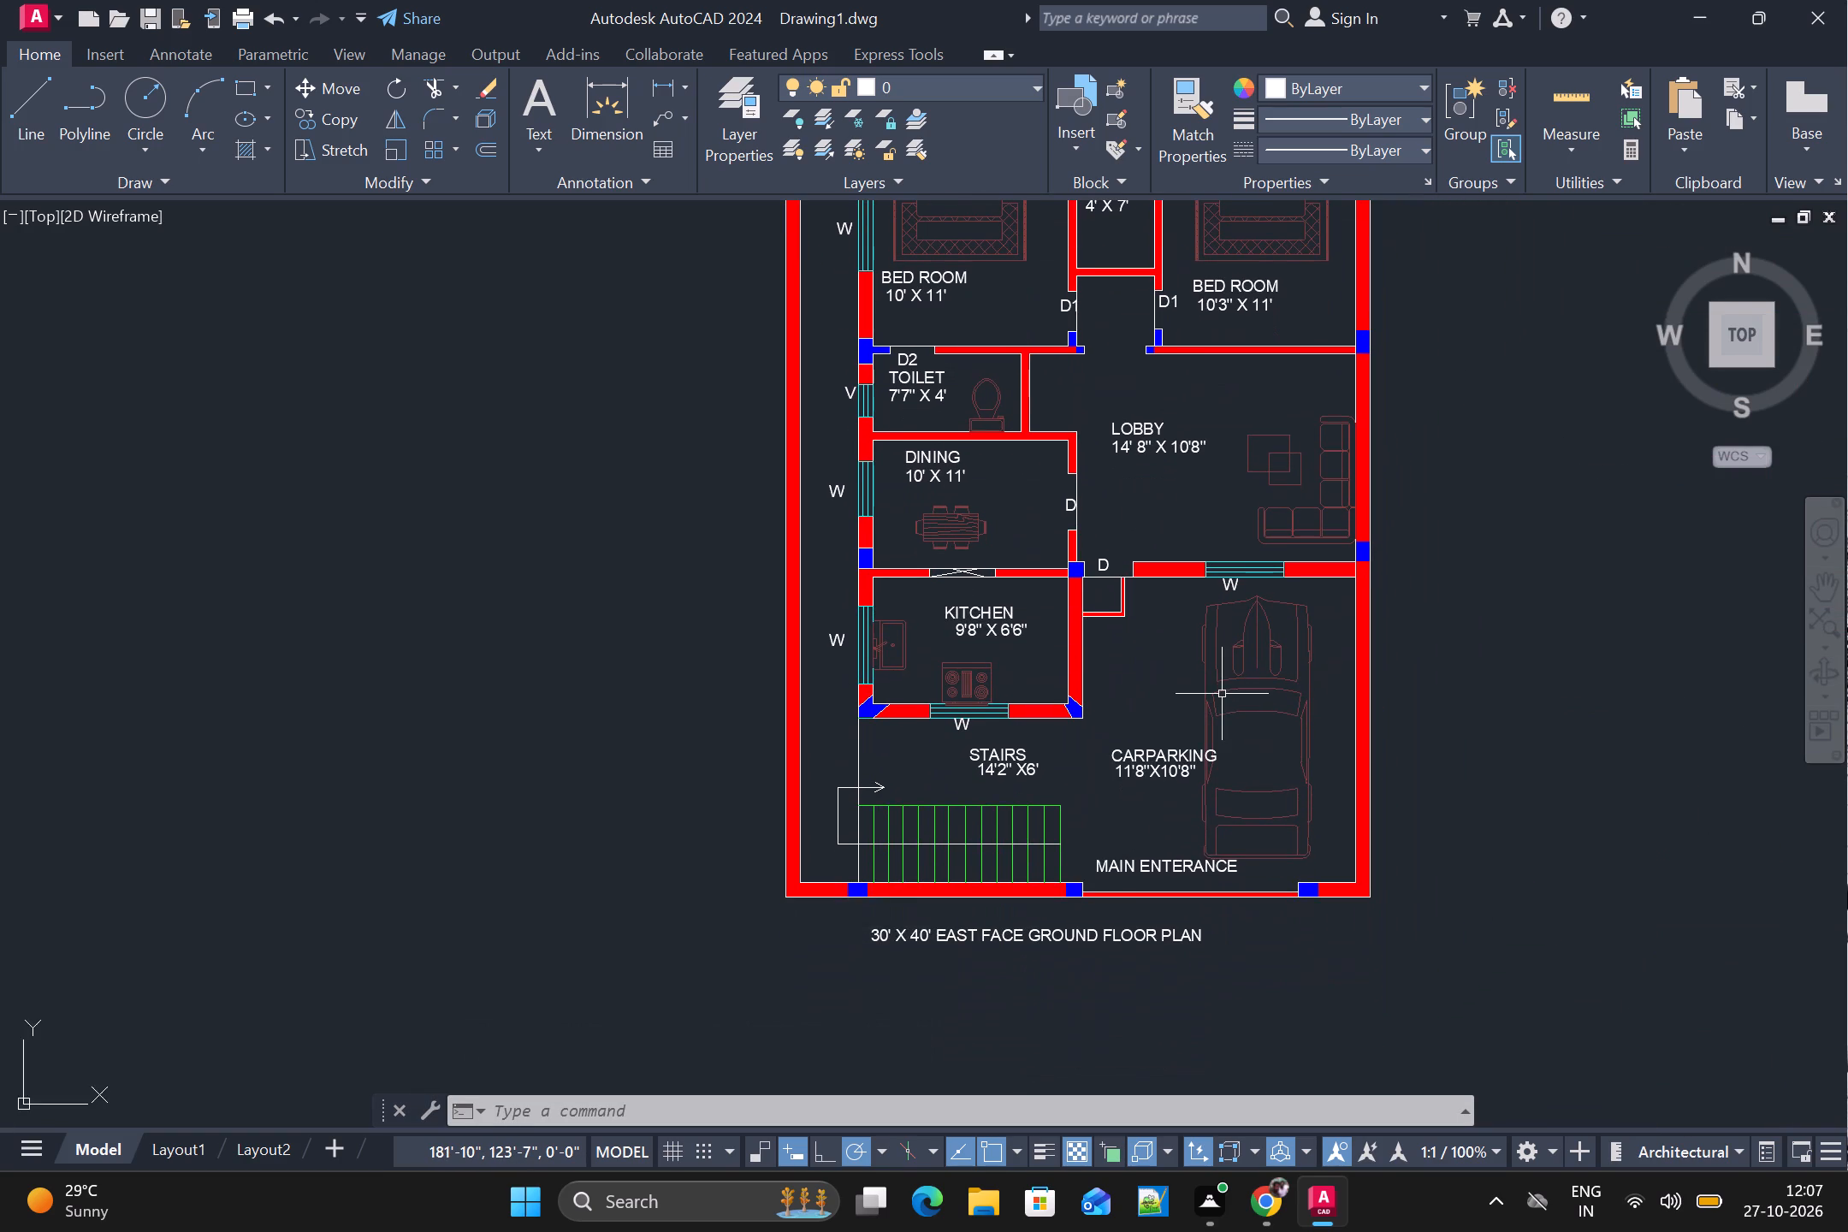
pyautogui.scroll(1, 1222, 694)
pyautogui.scroll(-1, 1222, 694)
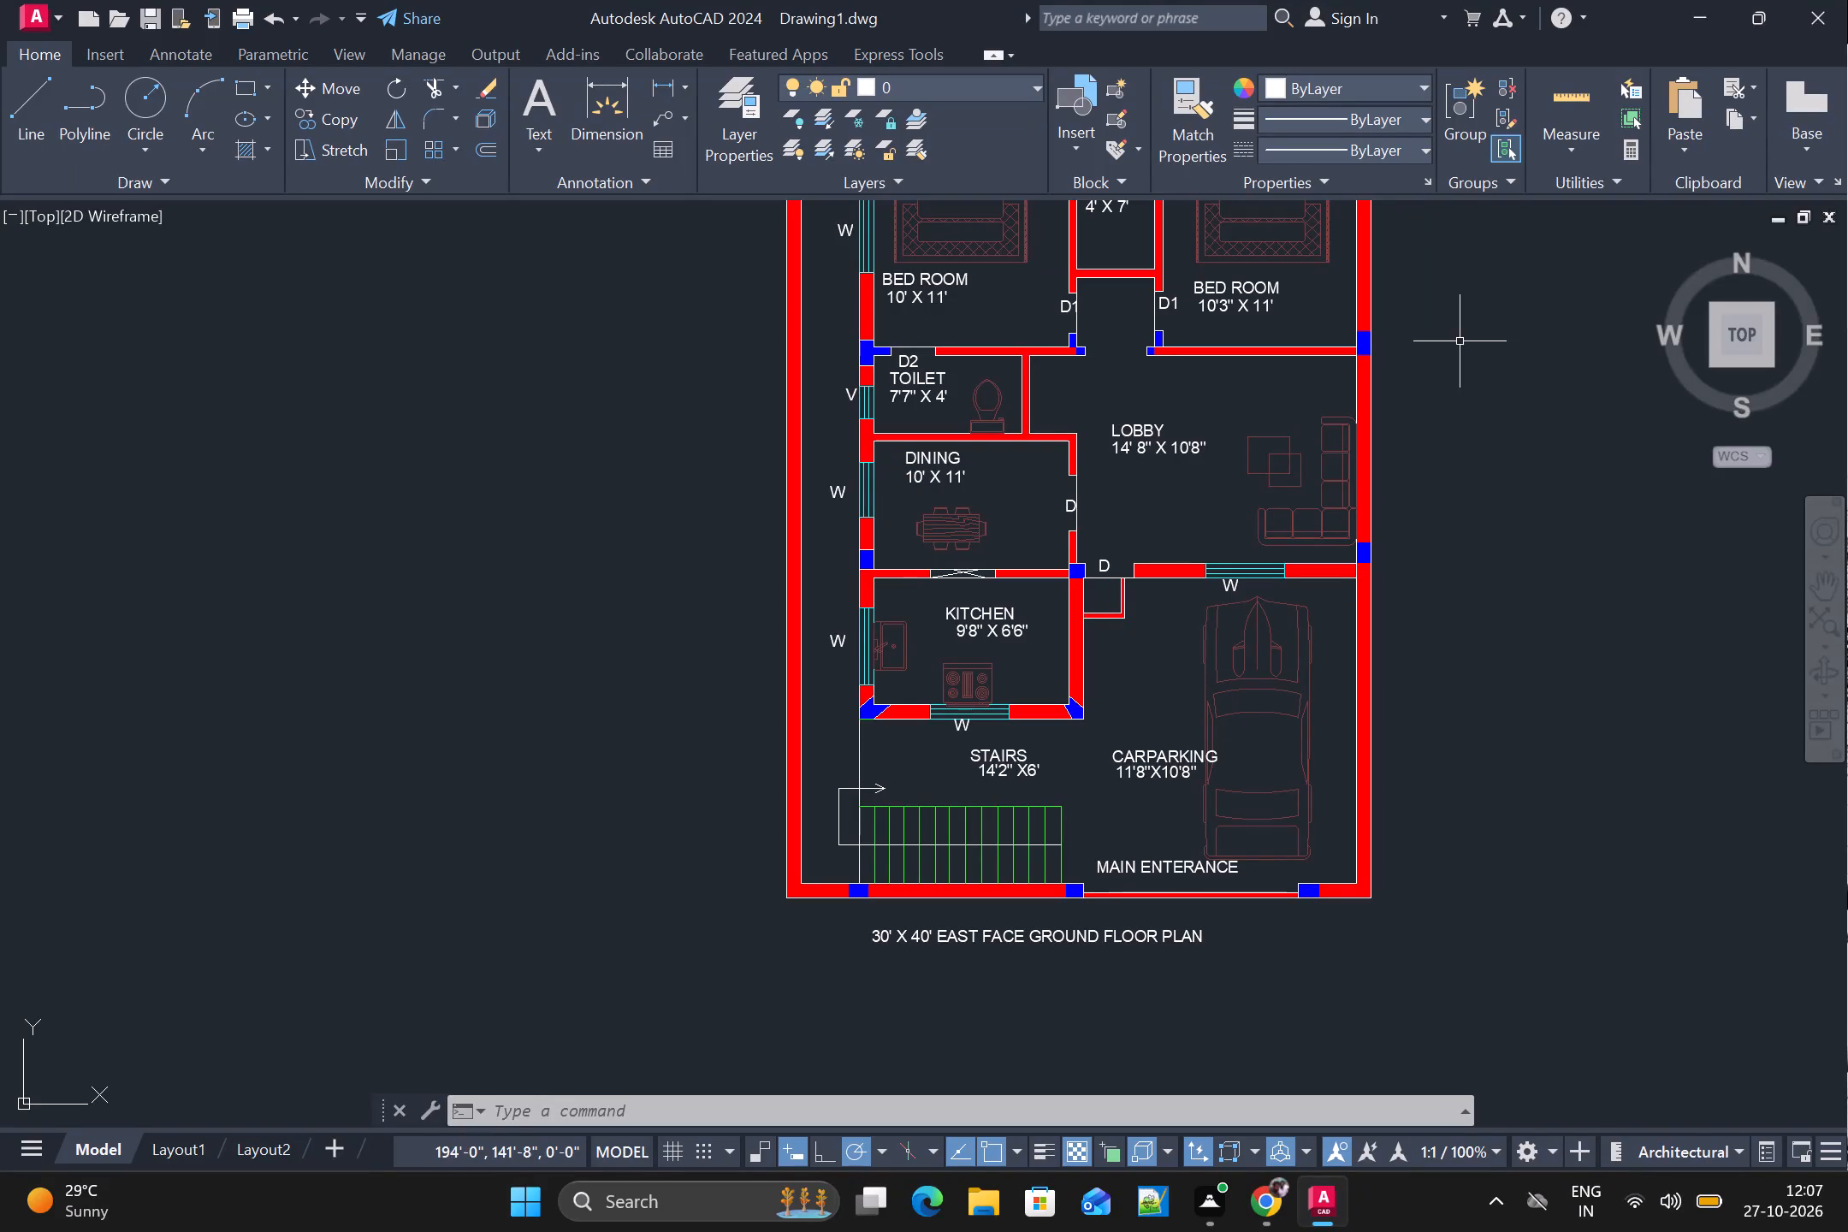
pyautogui.scroll(-1, 1271, 739)
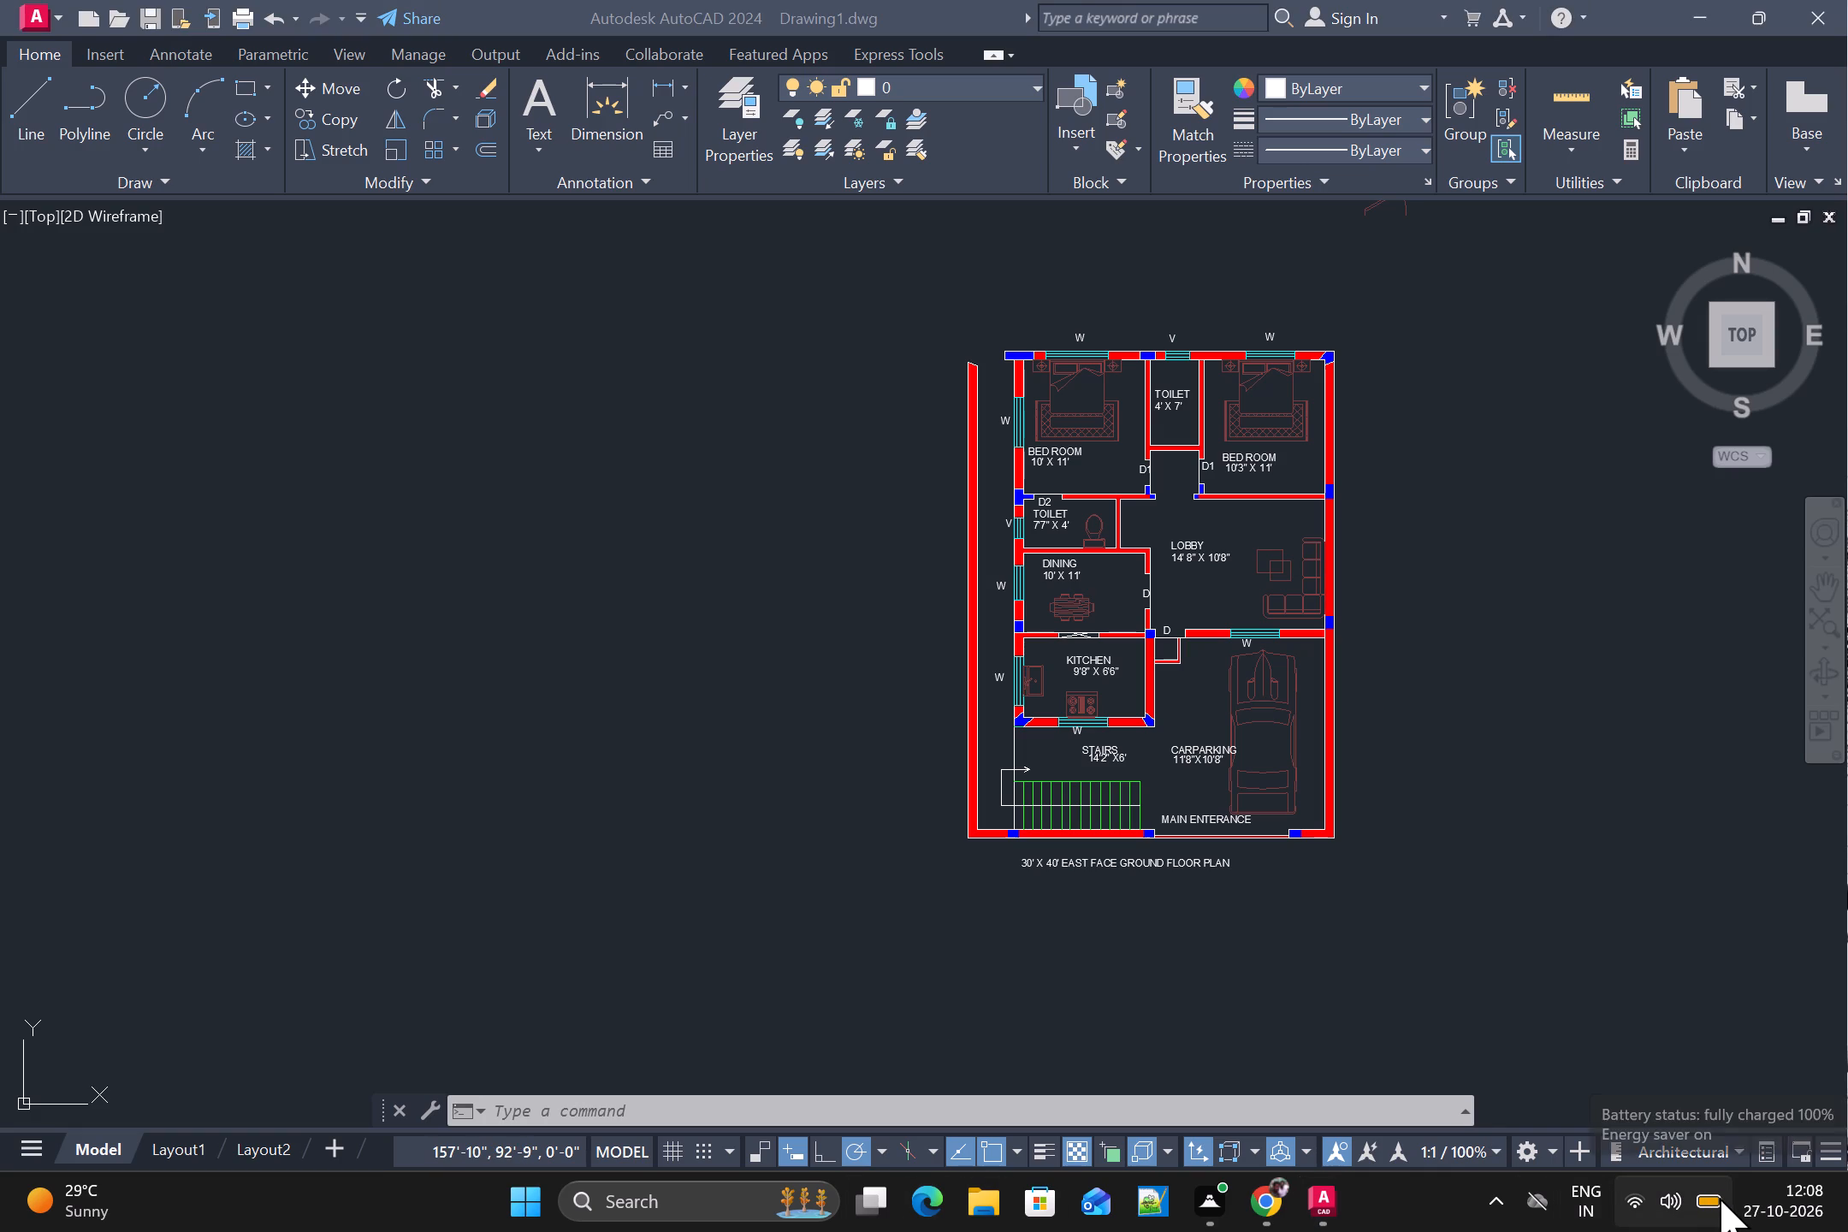
pyautogui.scroll(-1, 1562, 690)
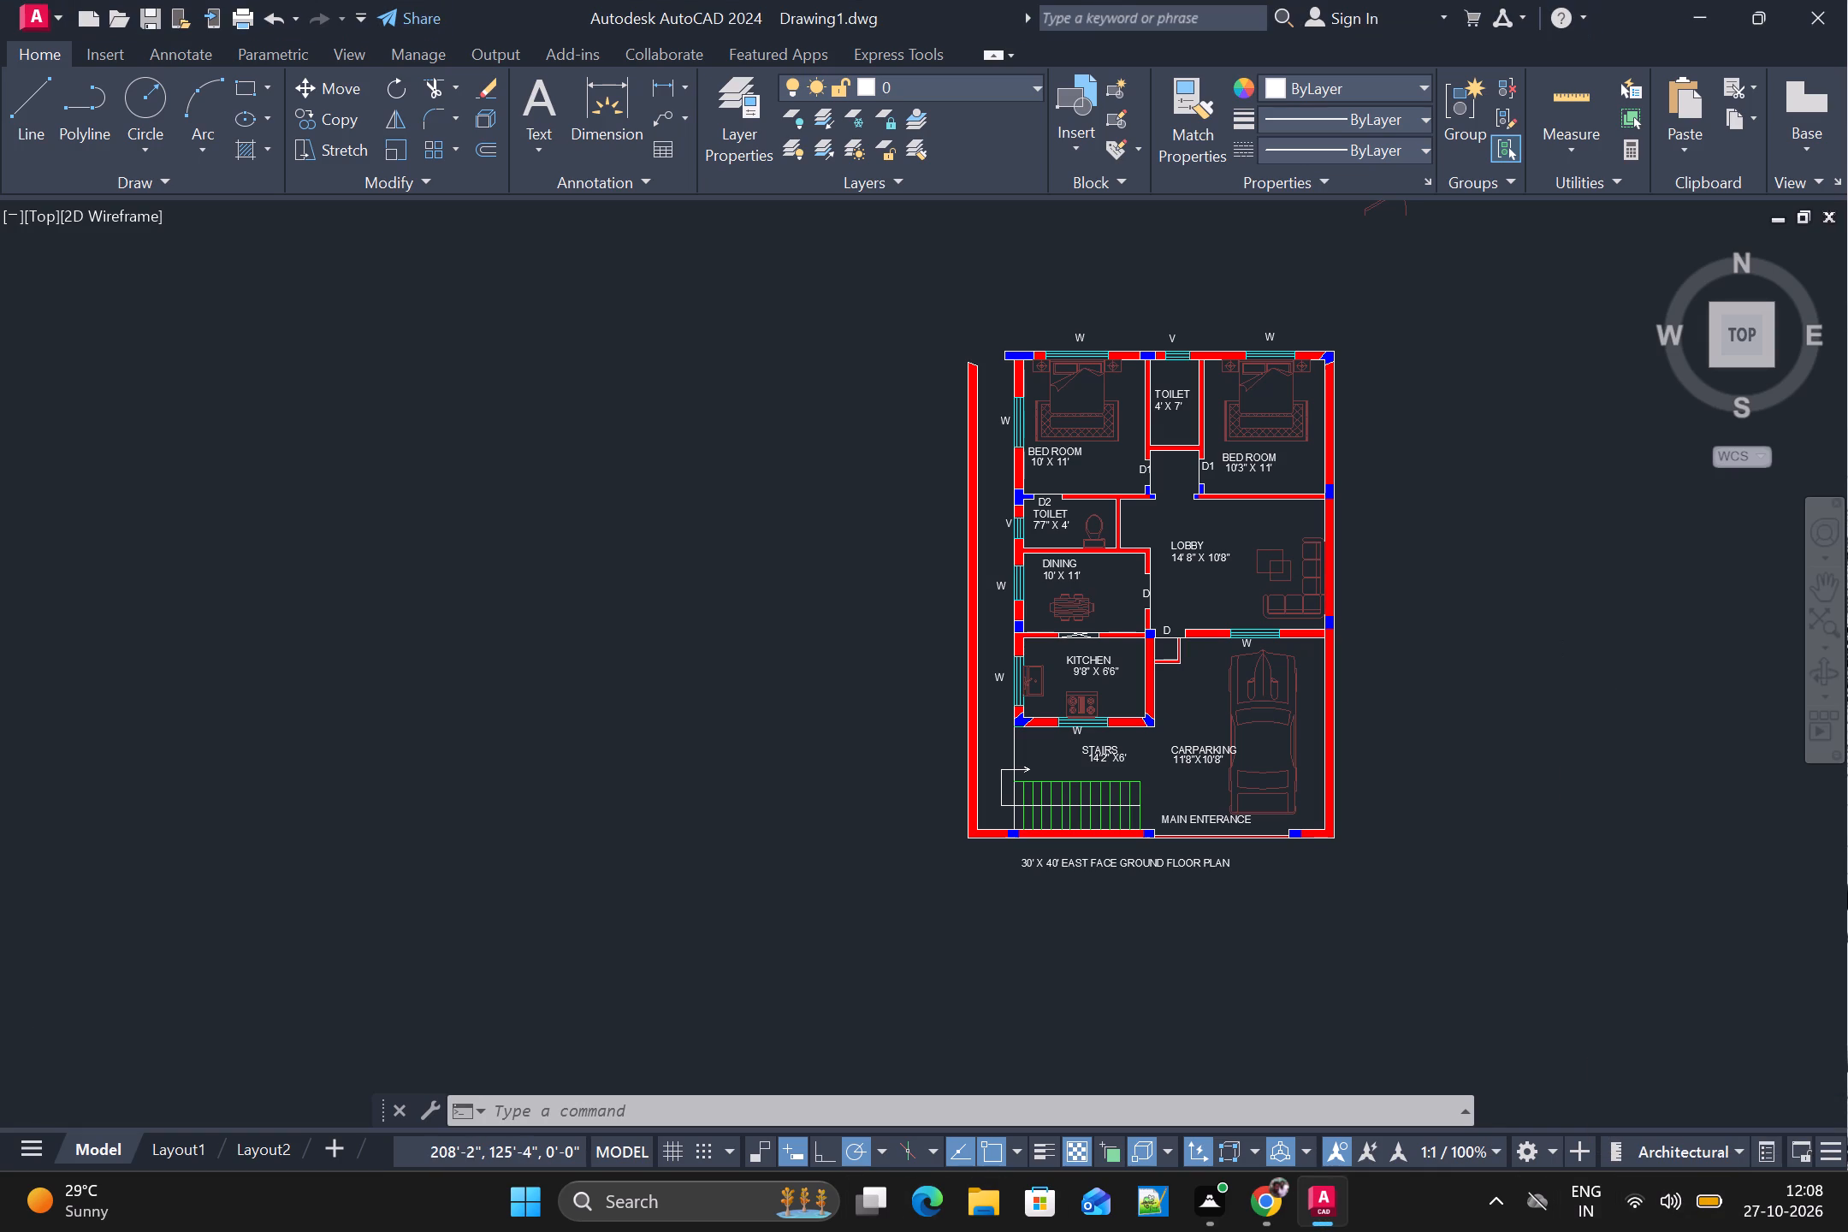
# Delete the stray block on the beds layer lying above the plan.
pyautogui.scroll(3, 1566, 688)
pyautogui.moveTo(1580, 718); pyautogui.dragTo(1599, 742, button='middle')
pyautogui.scroll(-2, 1603, 740)
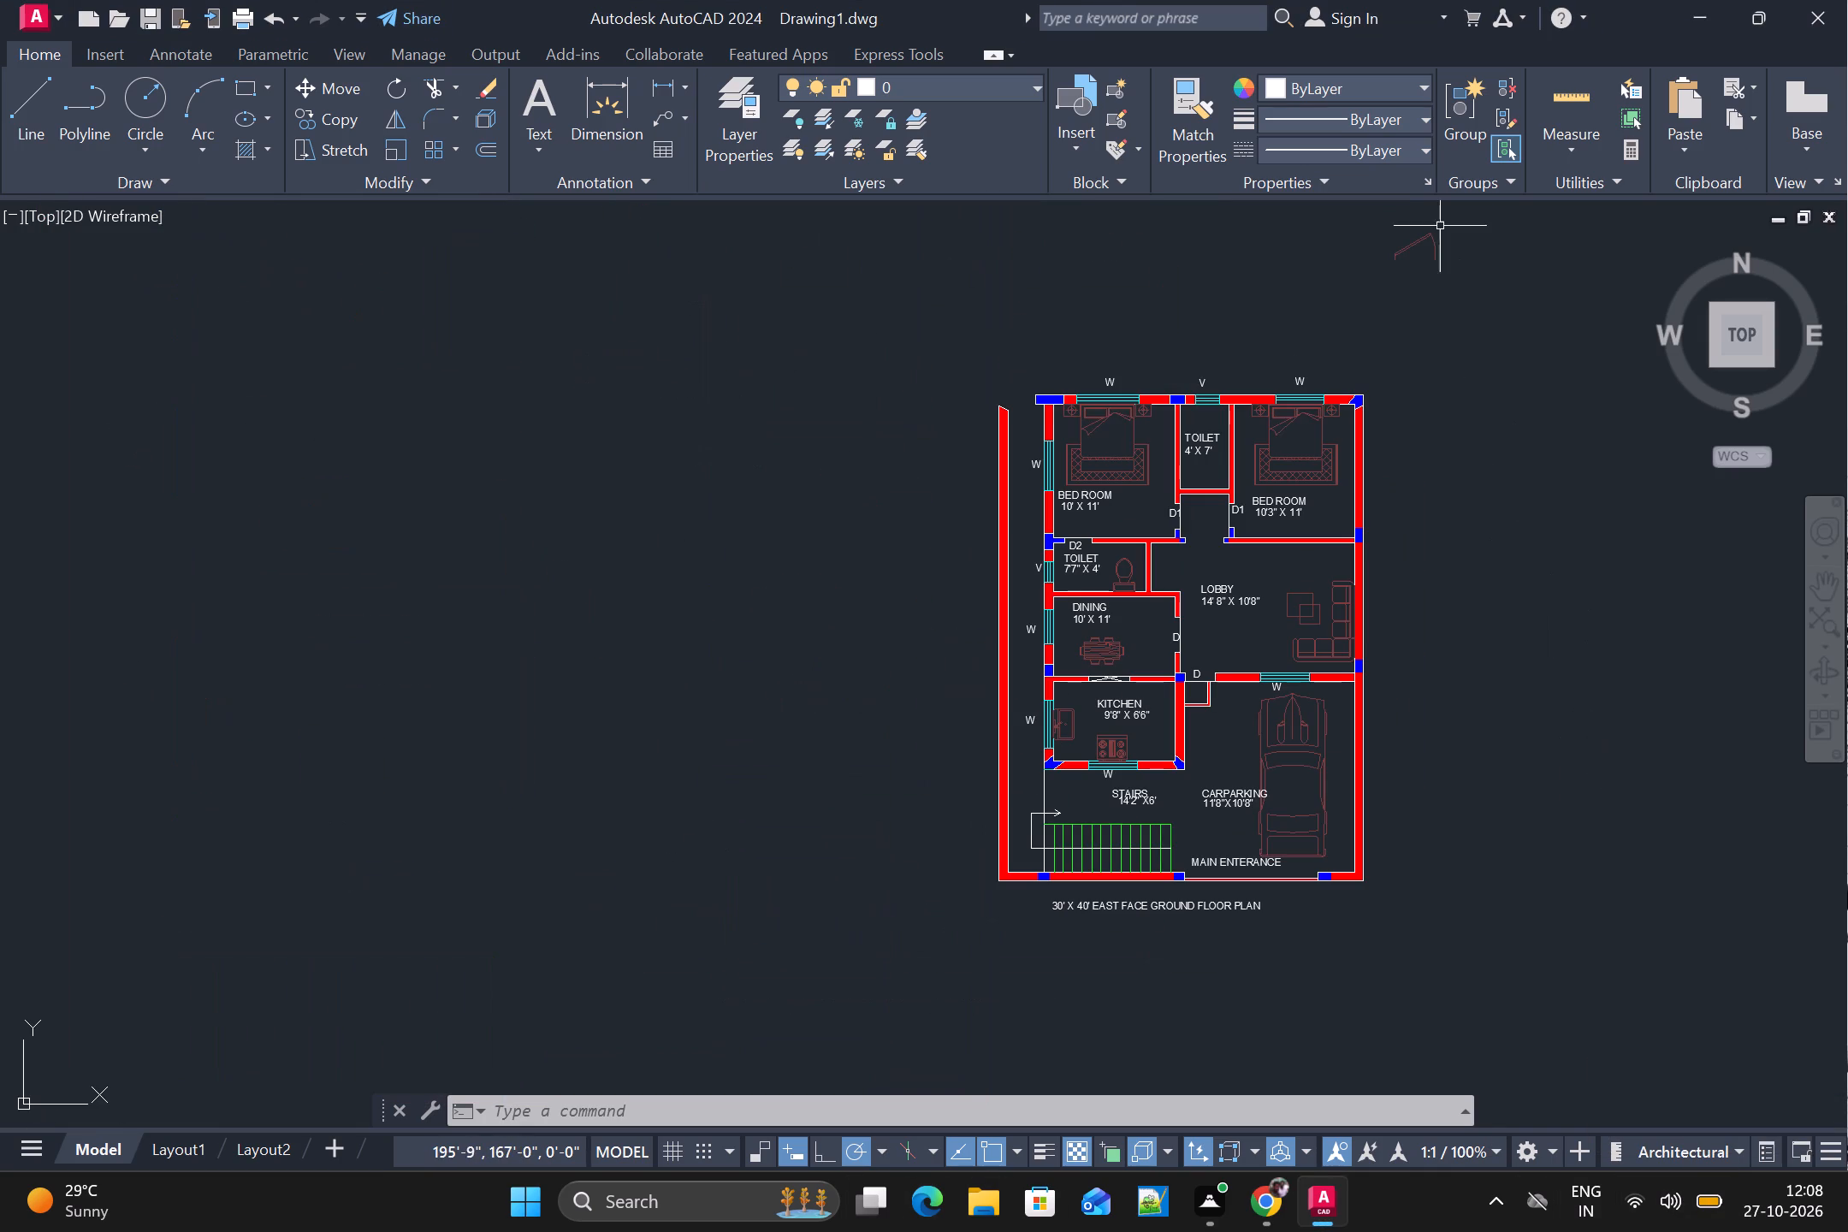
pyautogui.click(1422, 240)
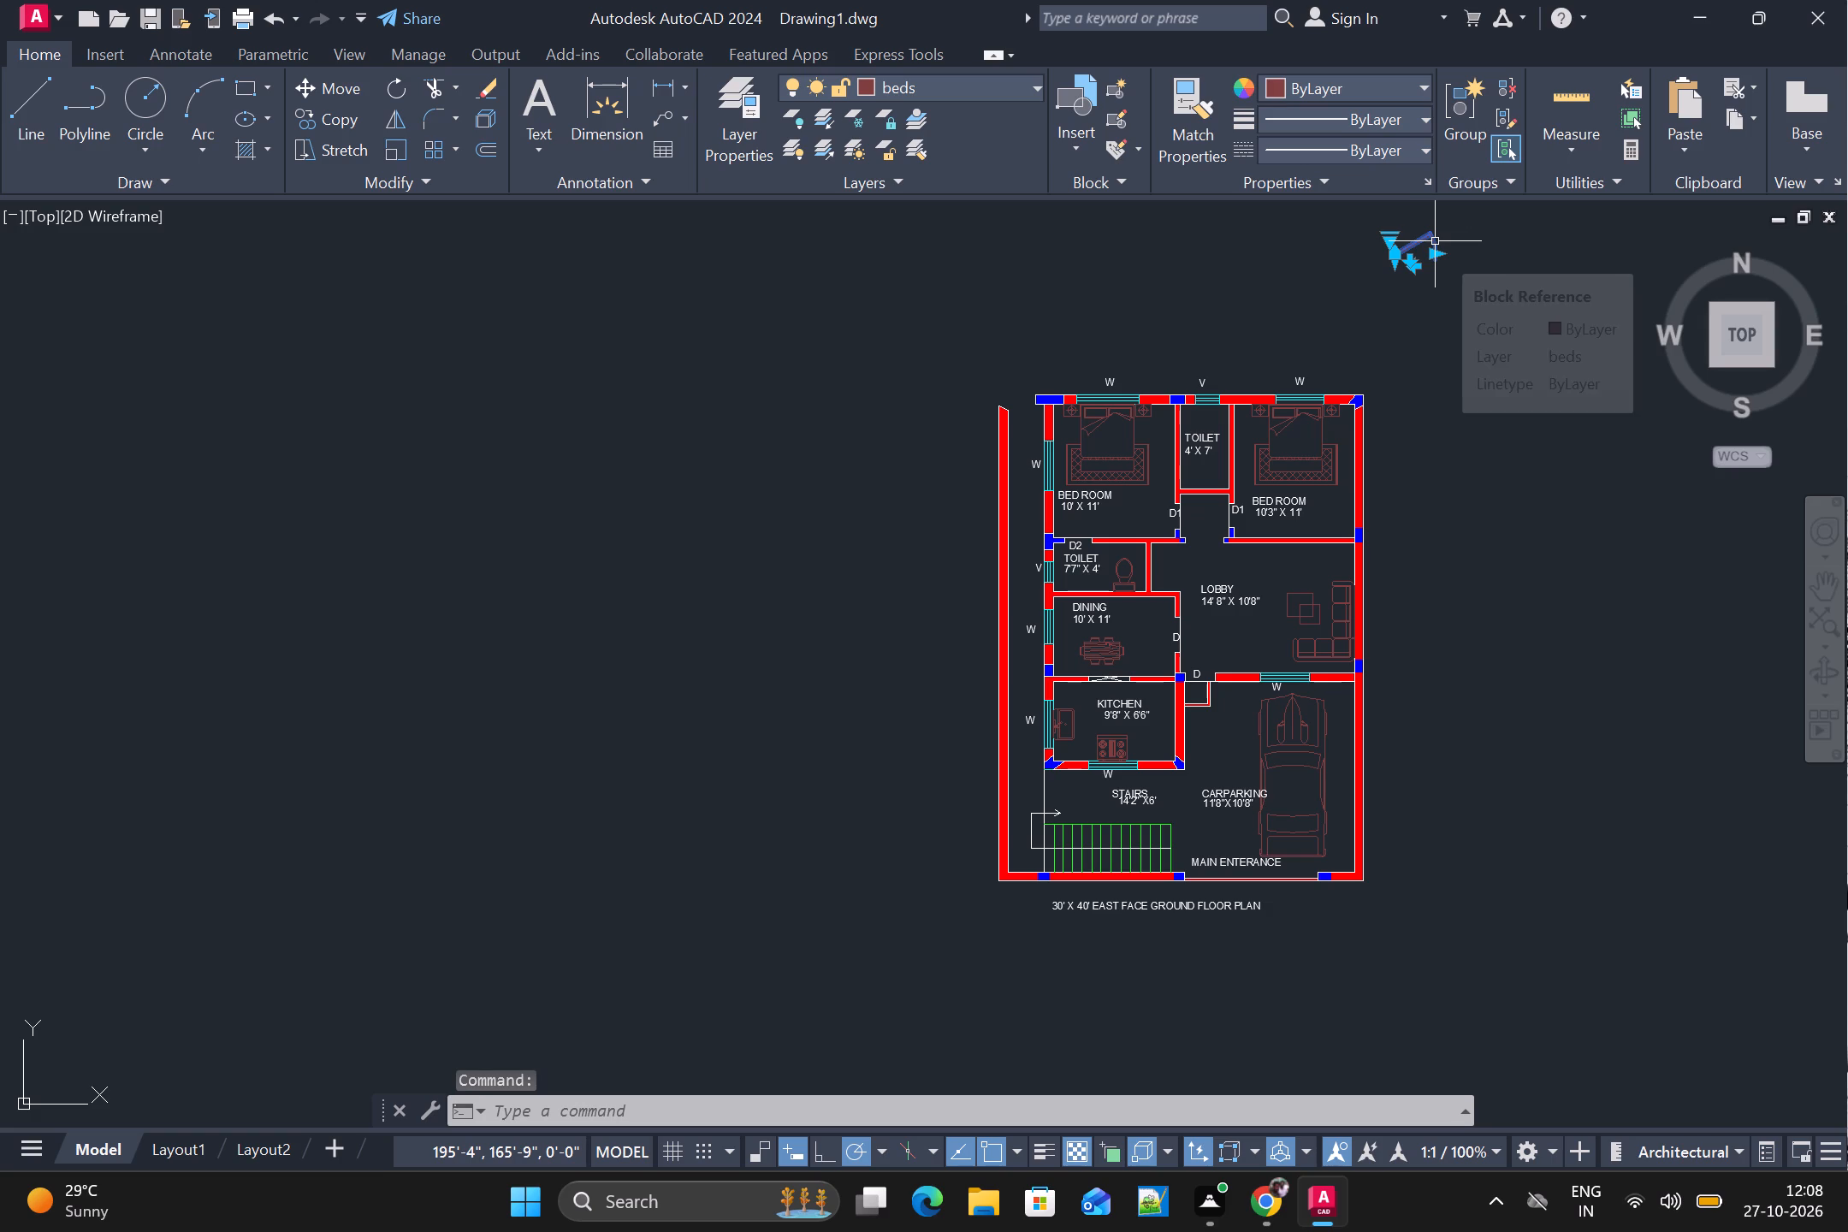
pyautogui.press('Delete')
# Insert a Toilet - Imperial block from the architectural tool palette into the empty space beside the 10'3" X 11' bedroom, outside the plan.
pyautogui.scroll(1, 1493, 476)
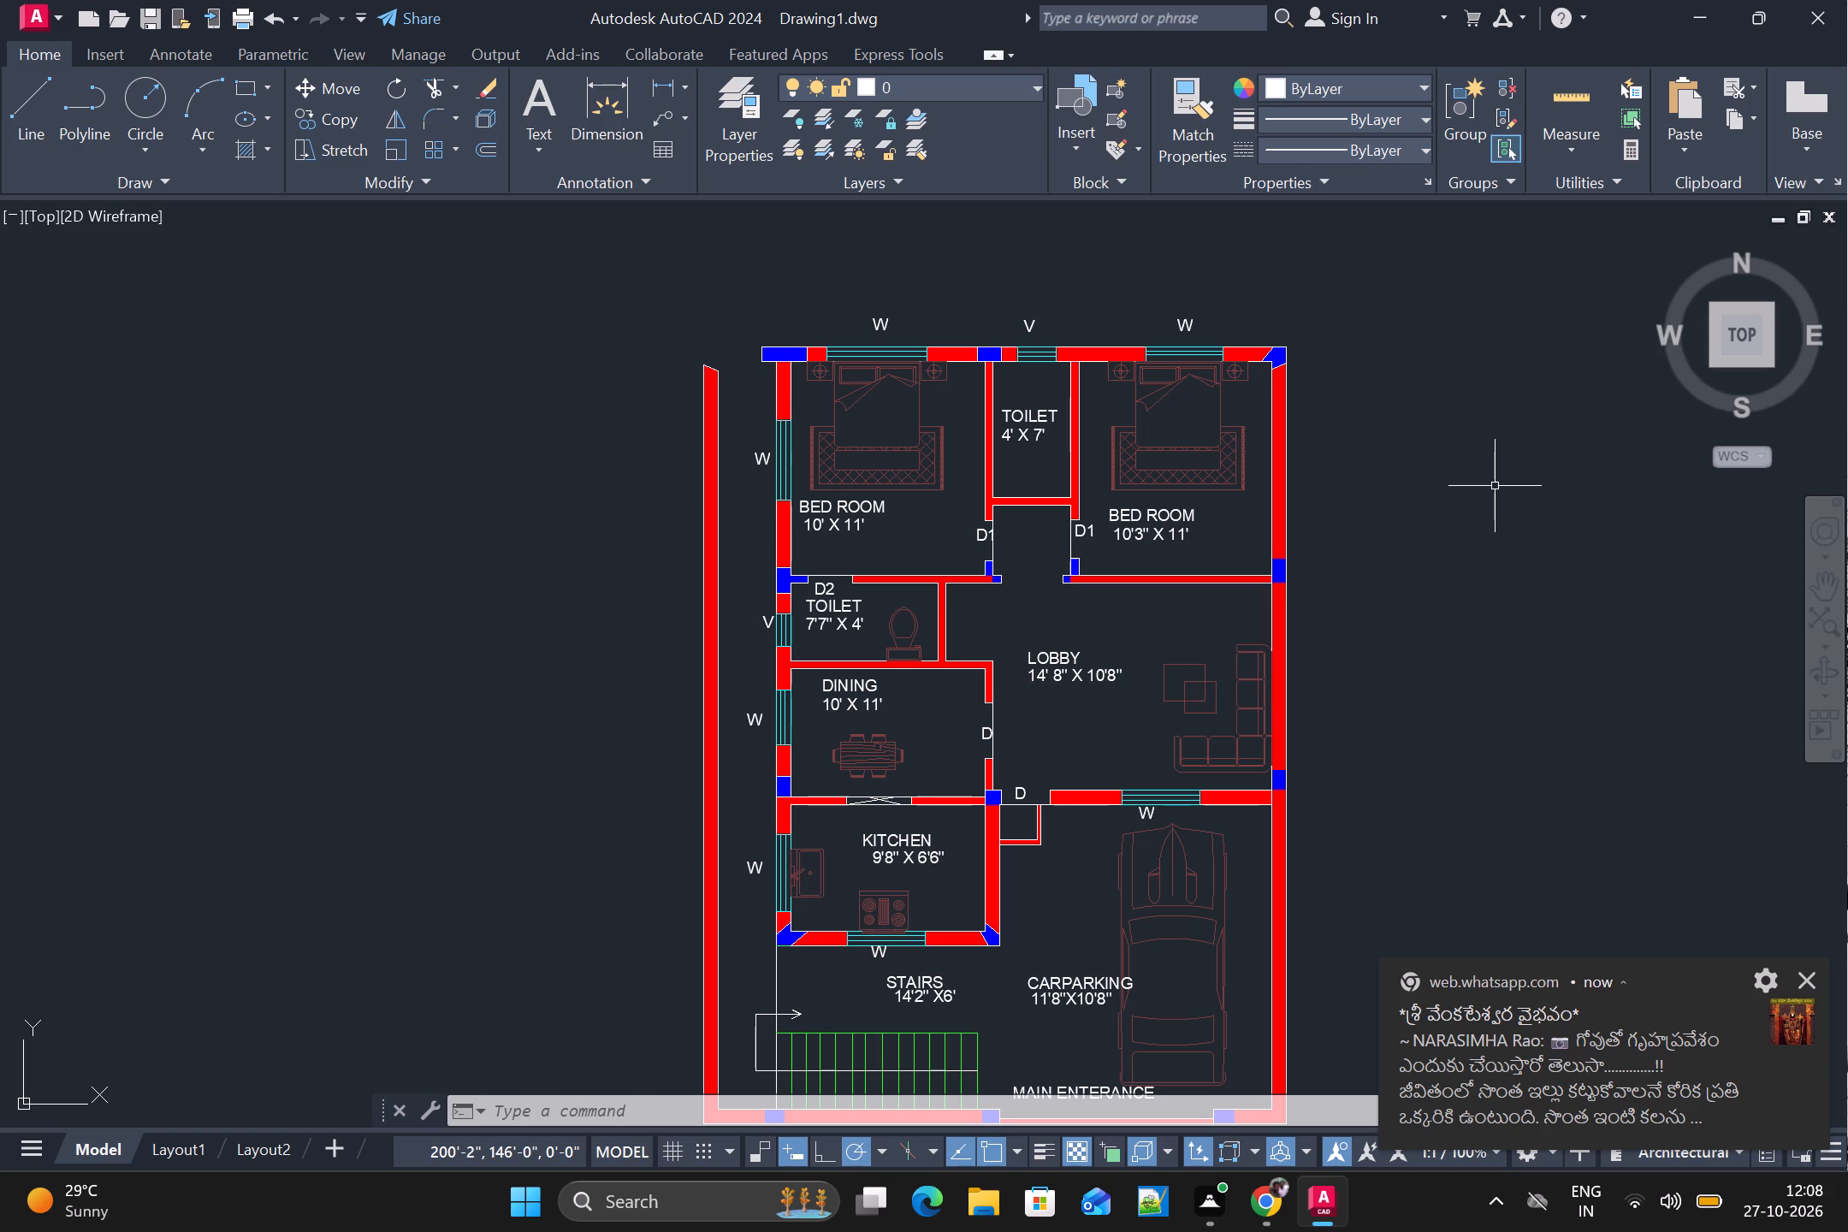
pyautogui.write('TP')
pyautogui.press('Return')
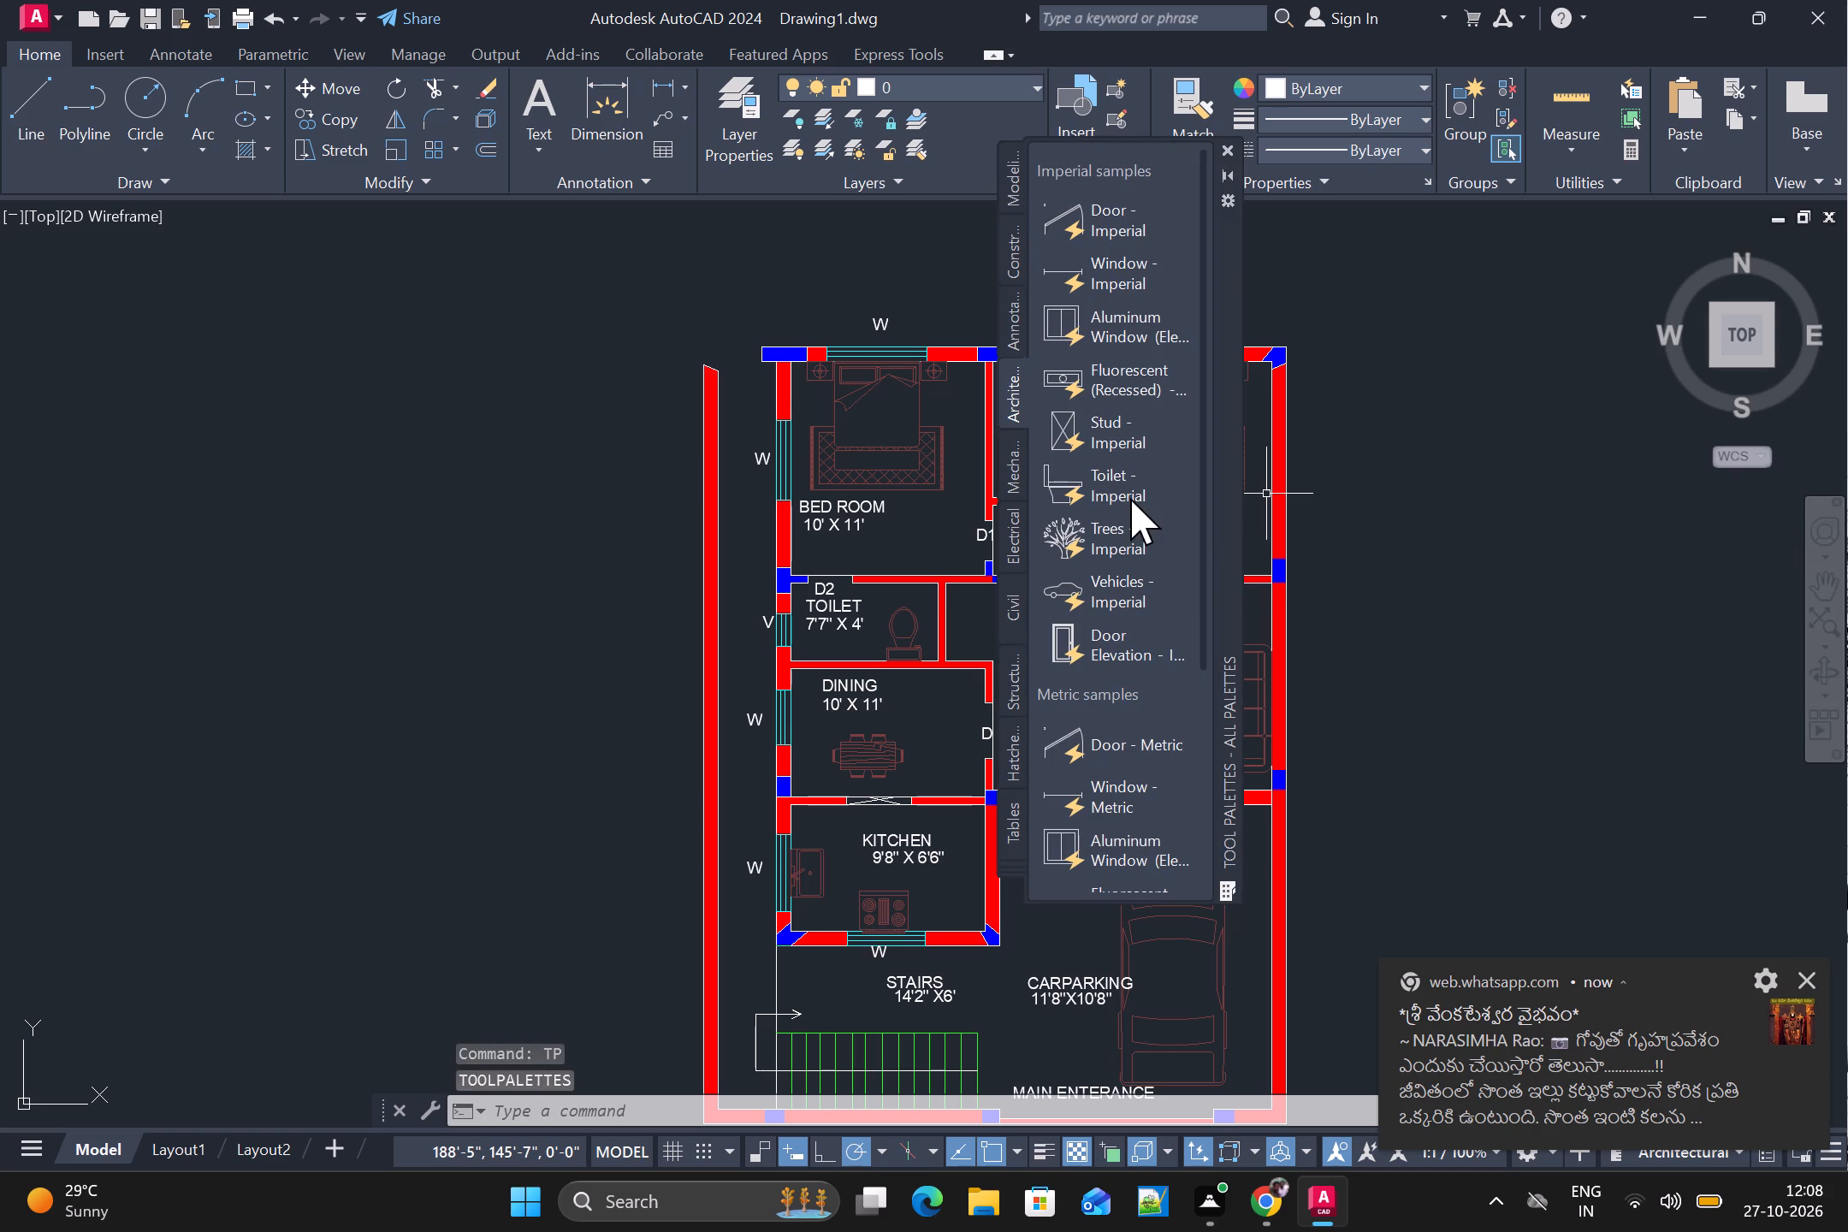
pyautogui.moveTo(1081, 484); pyautogui.dragTo(1419, 496)
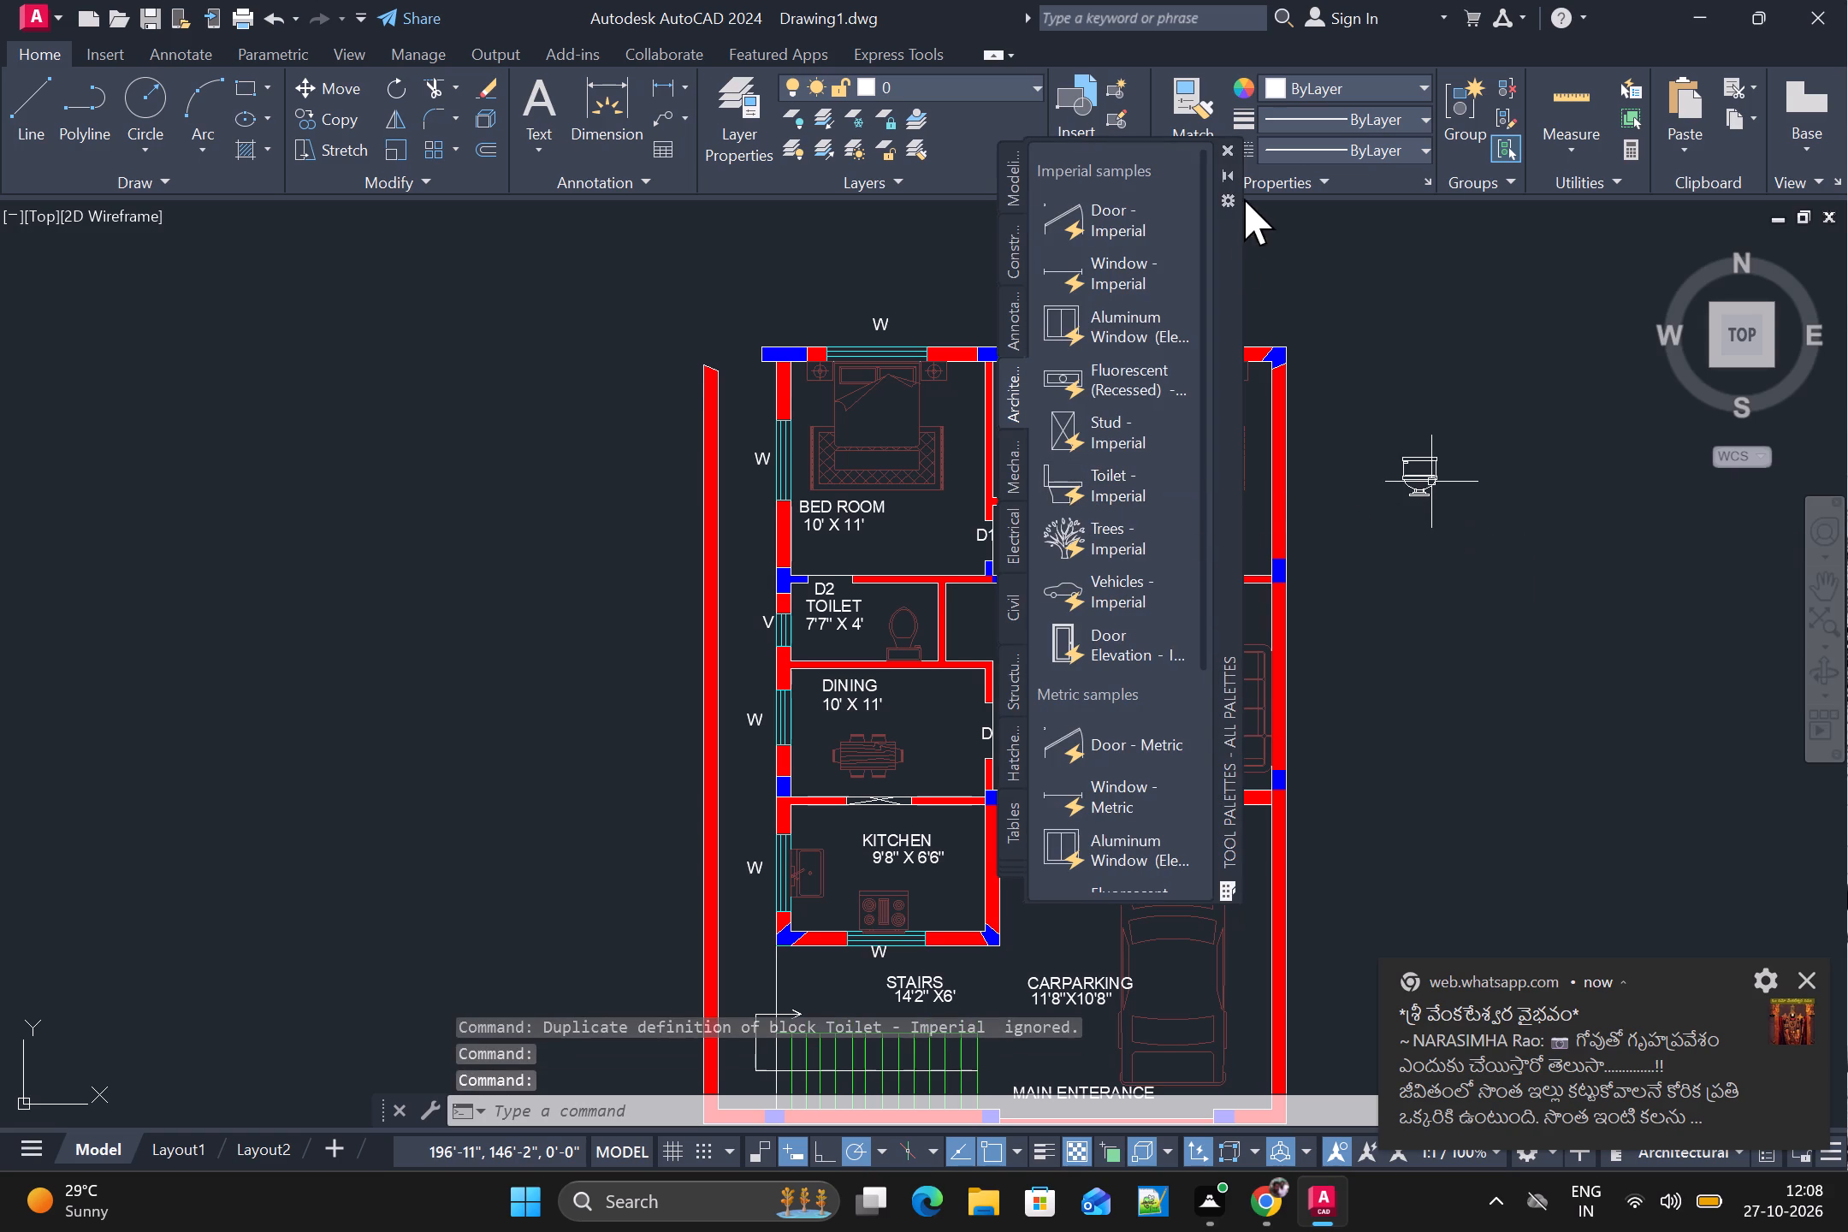
pyautogui.click(1228, 145)
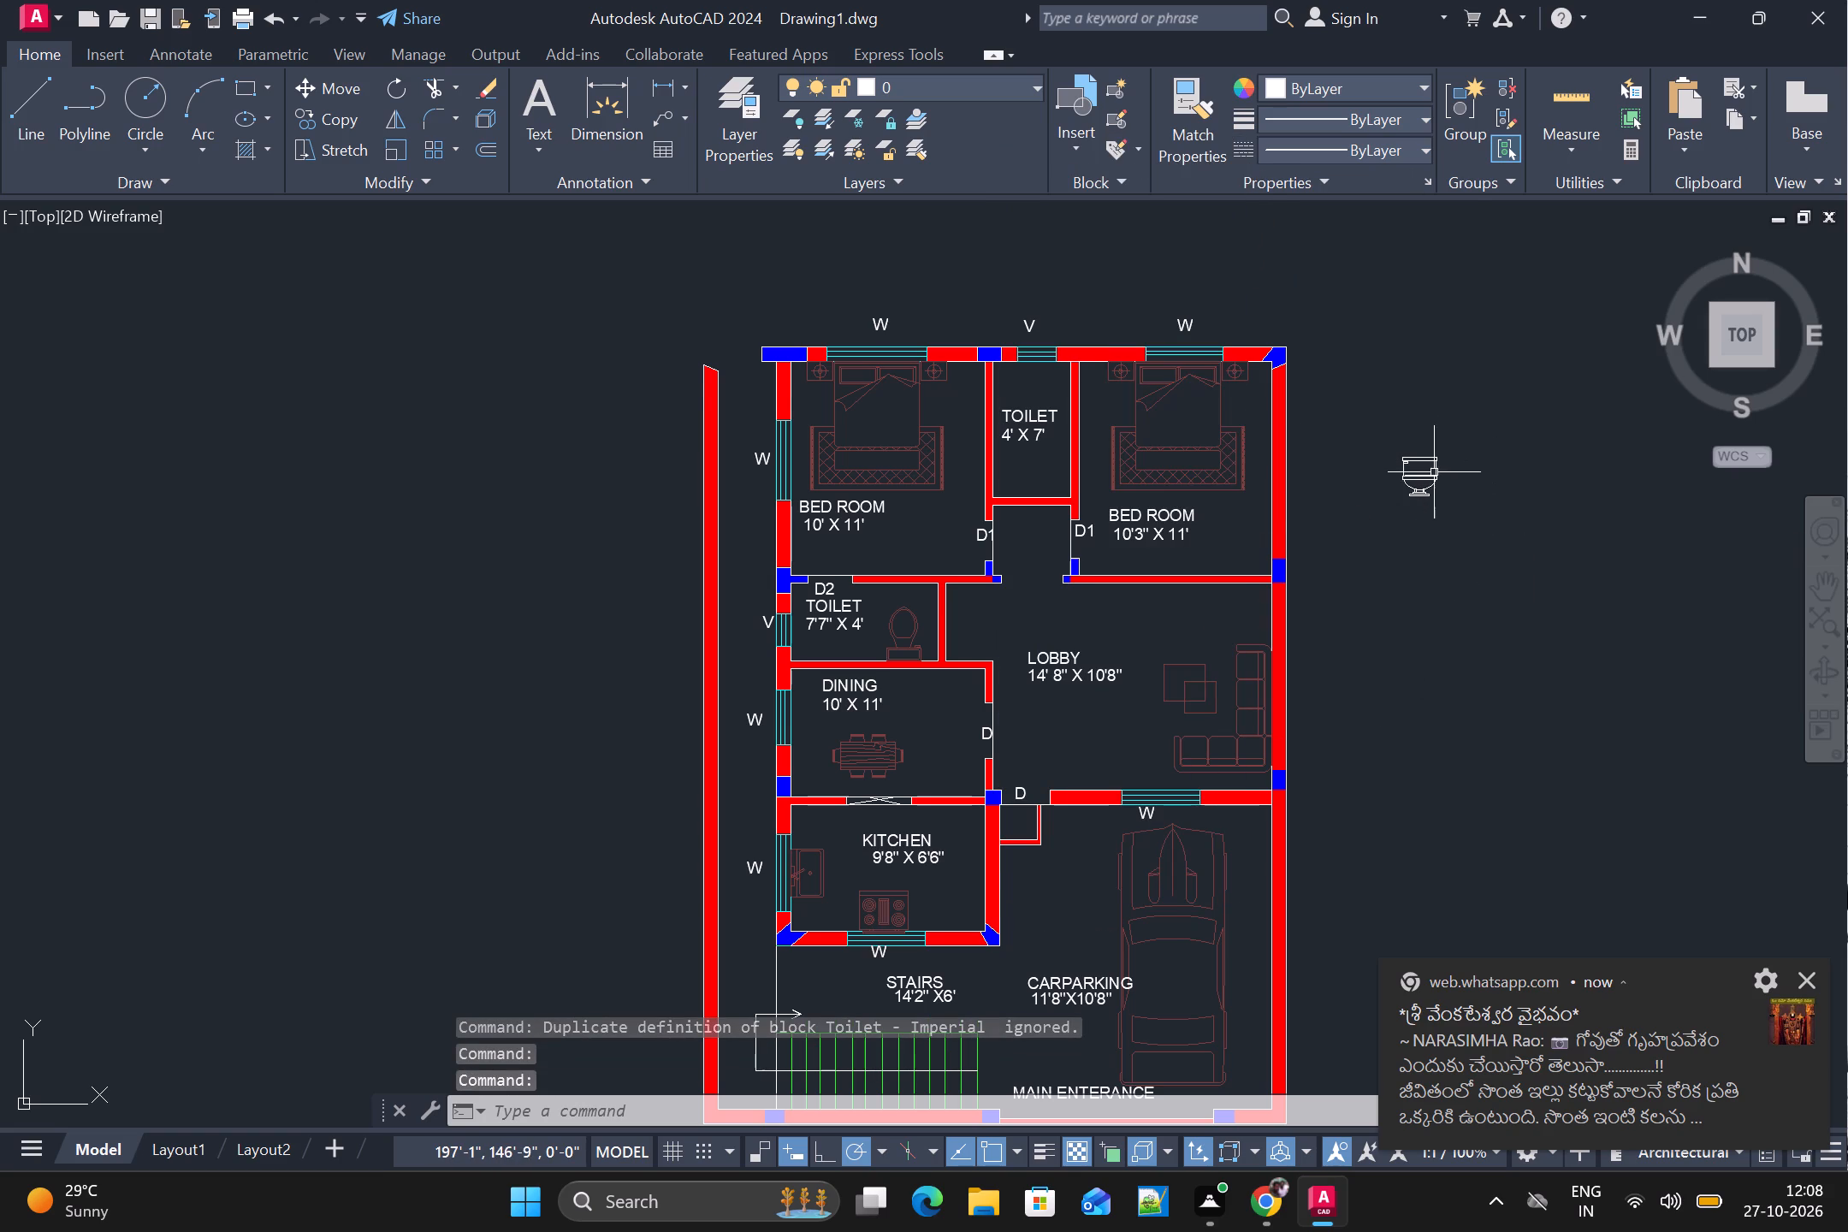
# Delete the toilet block lying outside the plan beside the 10'3" X 11' bedroom.
pyautogui.click(1434, 487)
pyautogui.press('Delete')
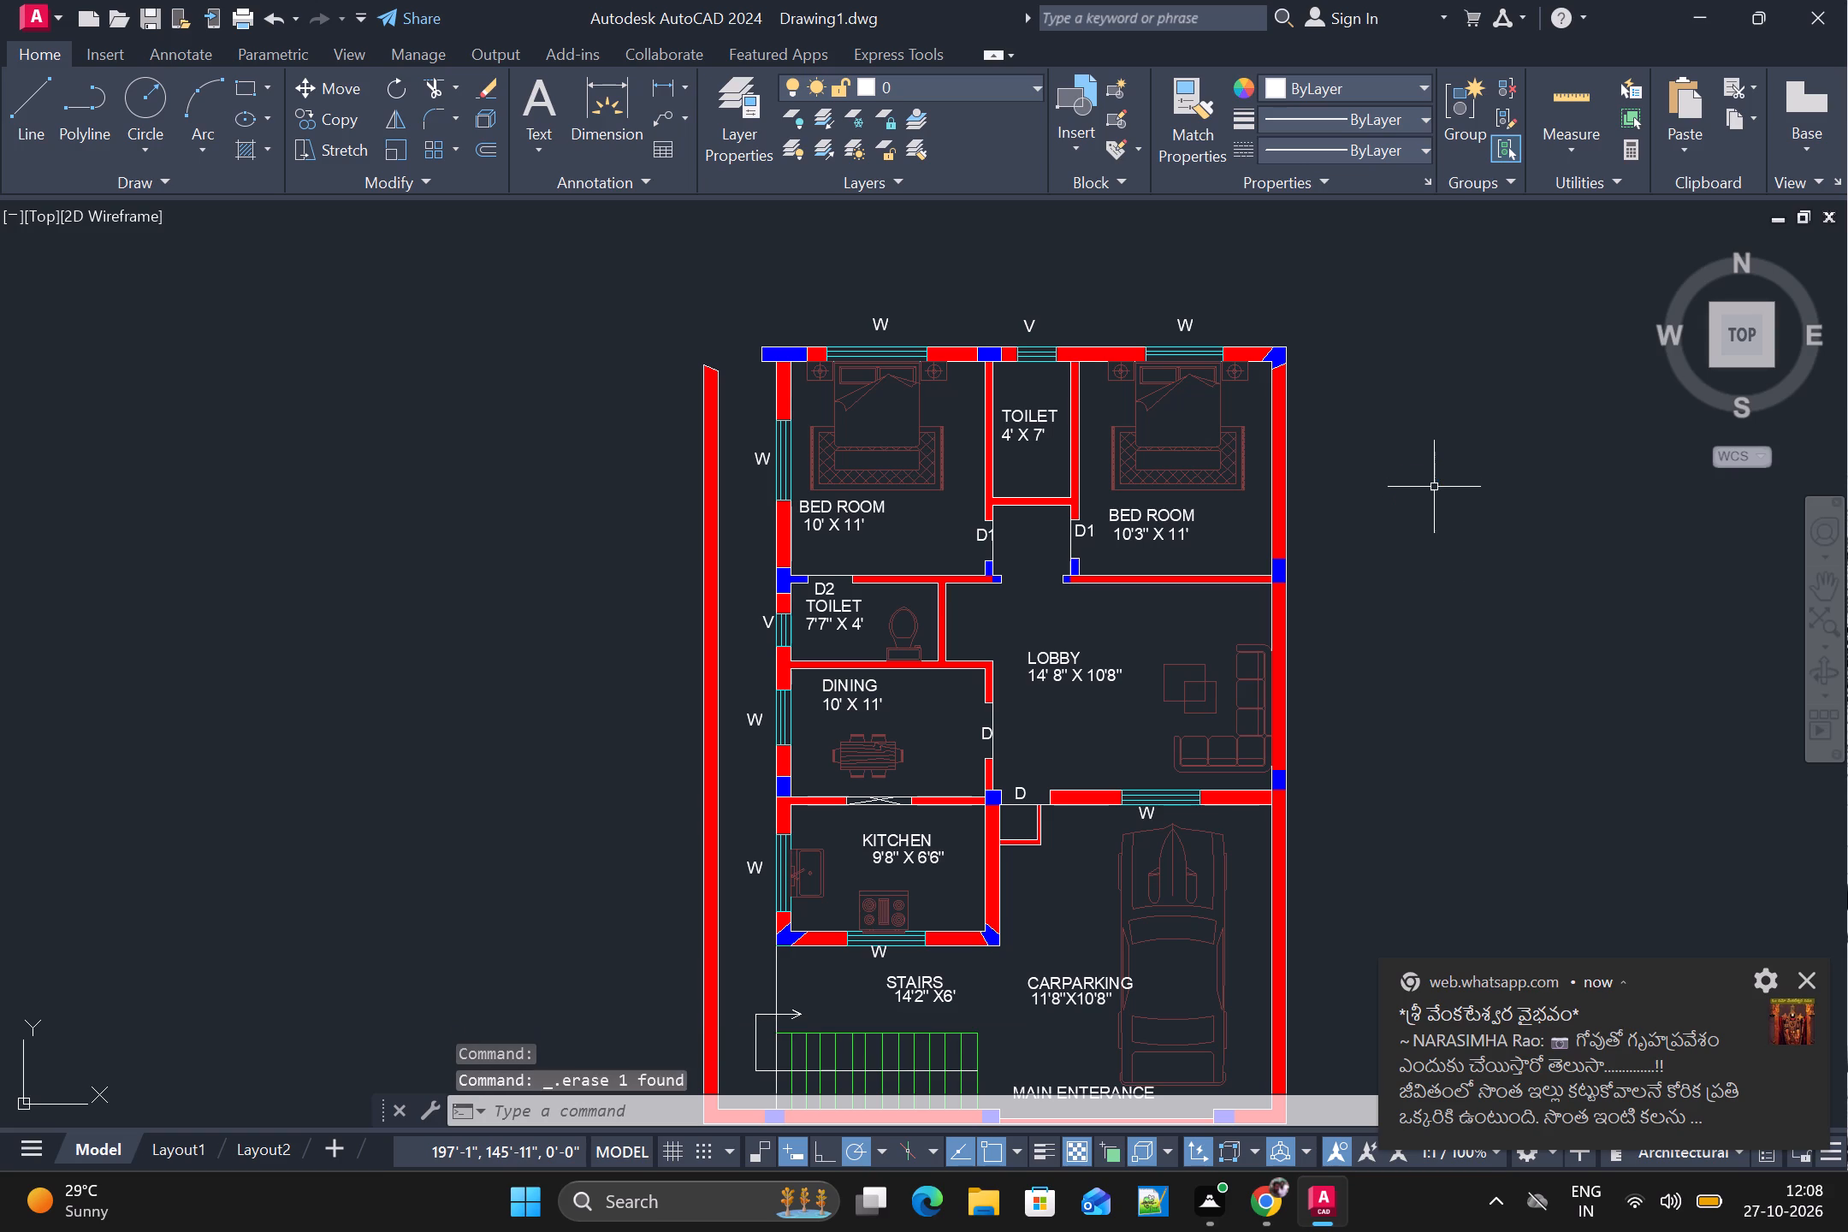
# Copy the toilet fixture from the 7'7" X 4' toilet and paste it into the 4' X 7' toilet.
pyautogui.click(909, 643)
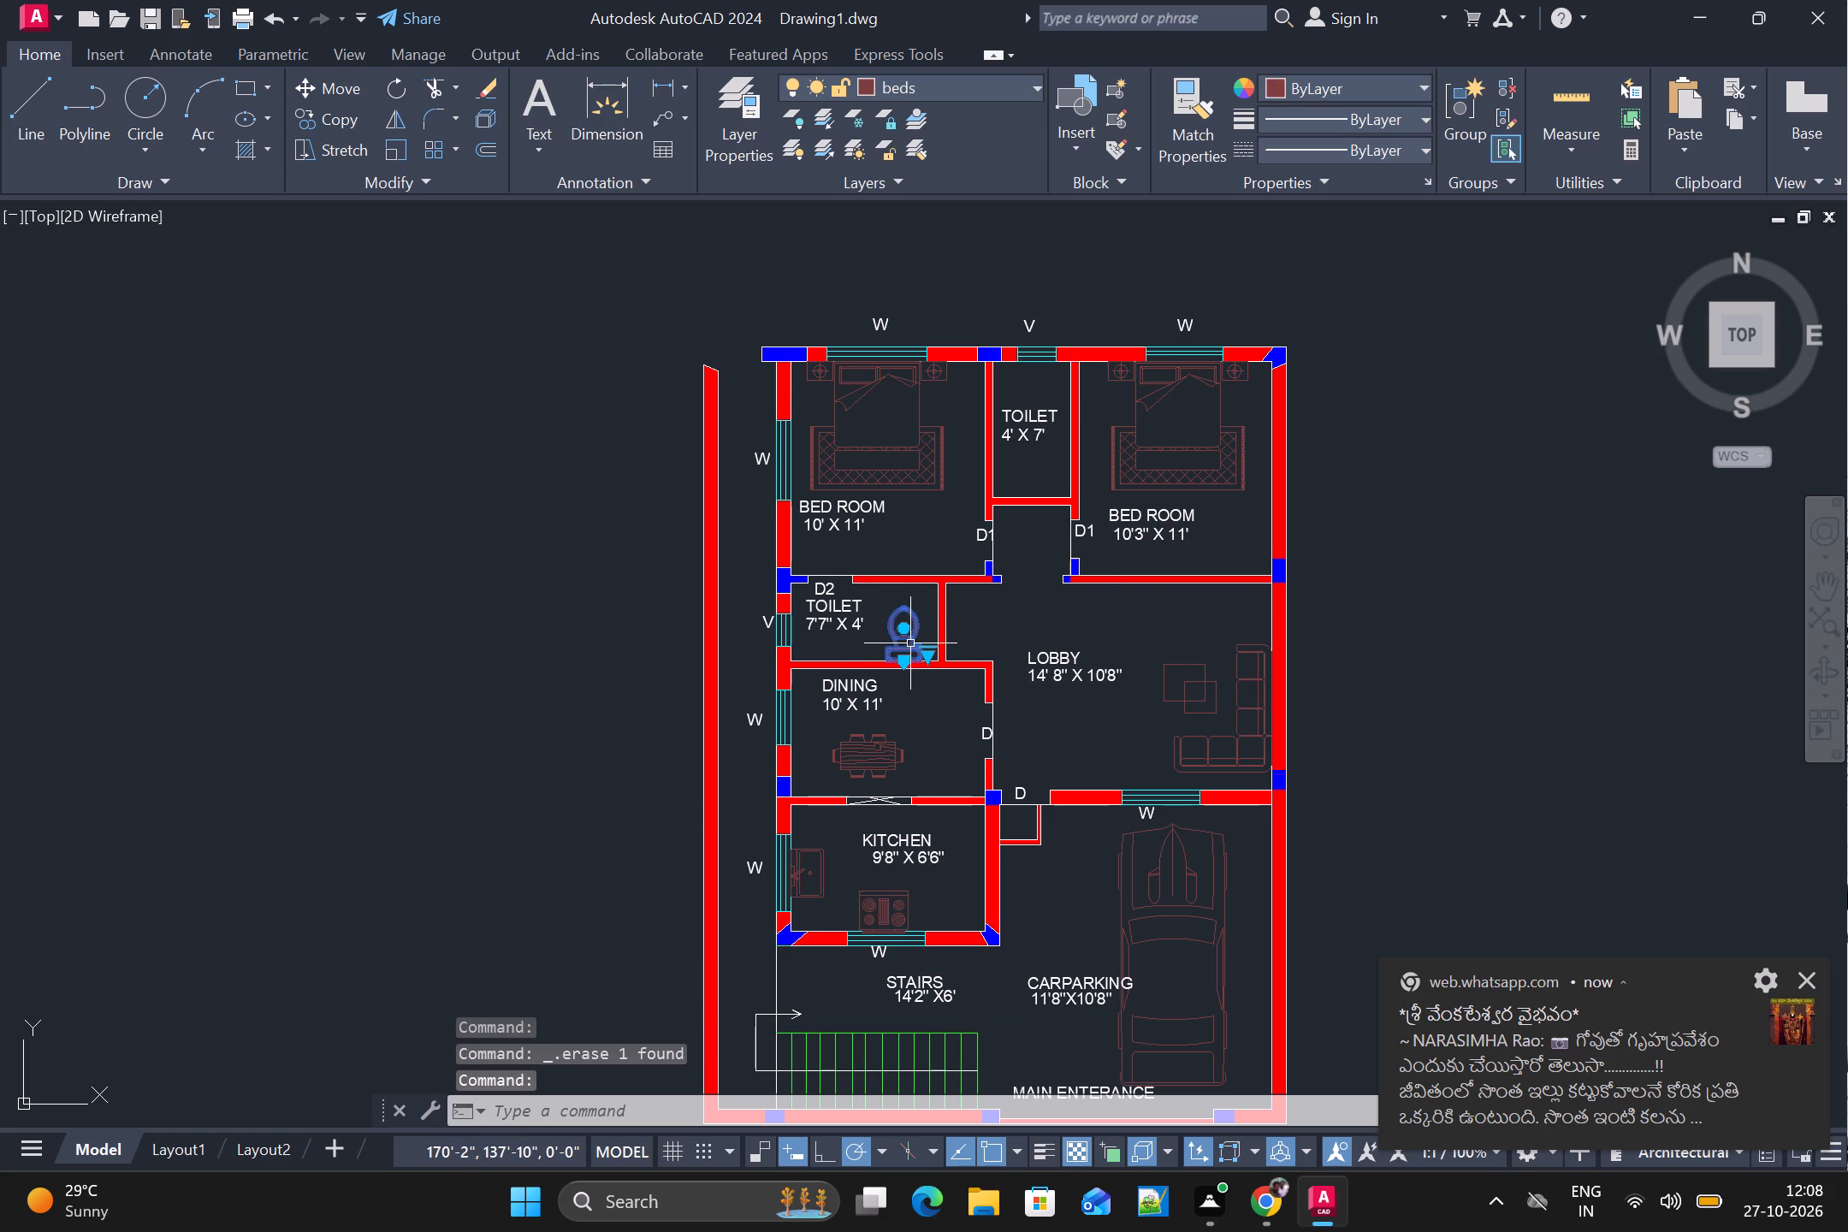
pyautogui.hotkey('ctrl', 'c')
pyautogui.hotkey('ctrl', 'v')
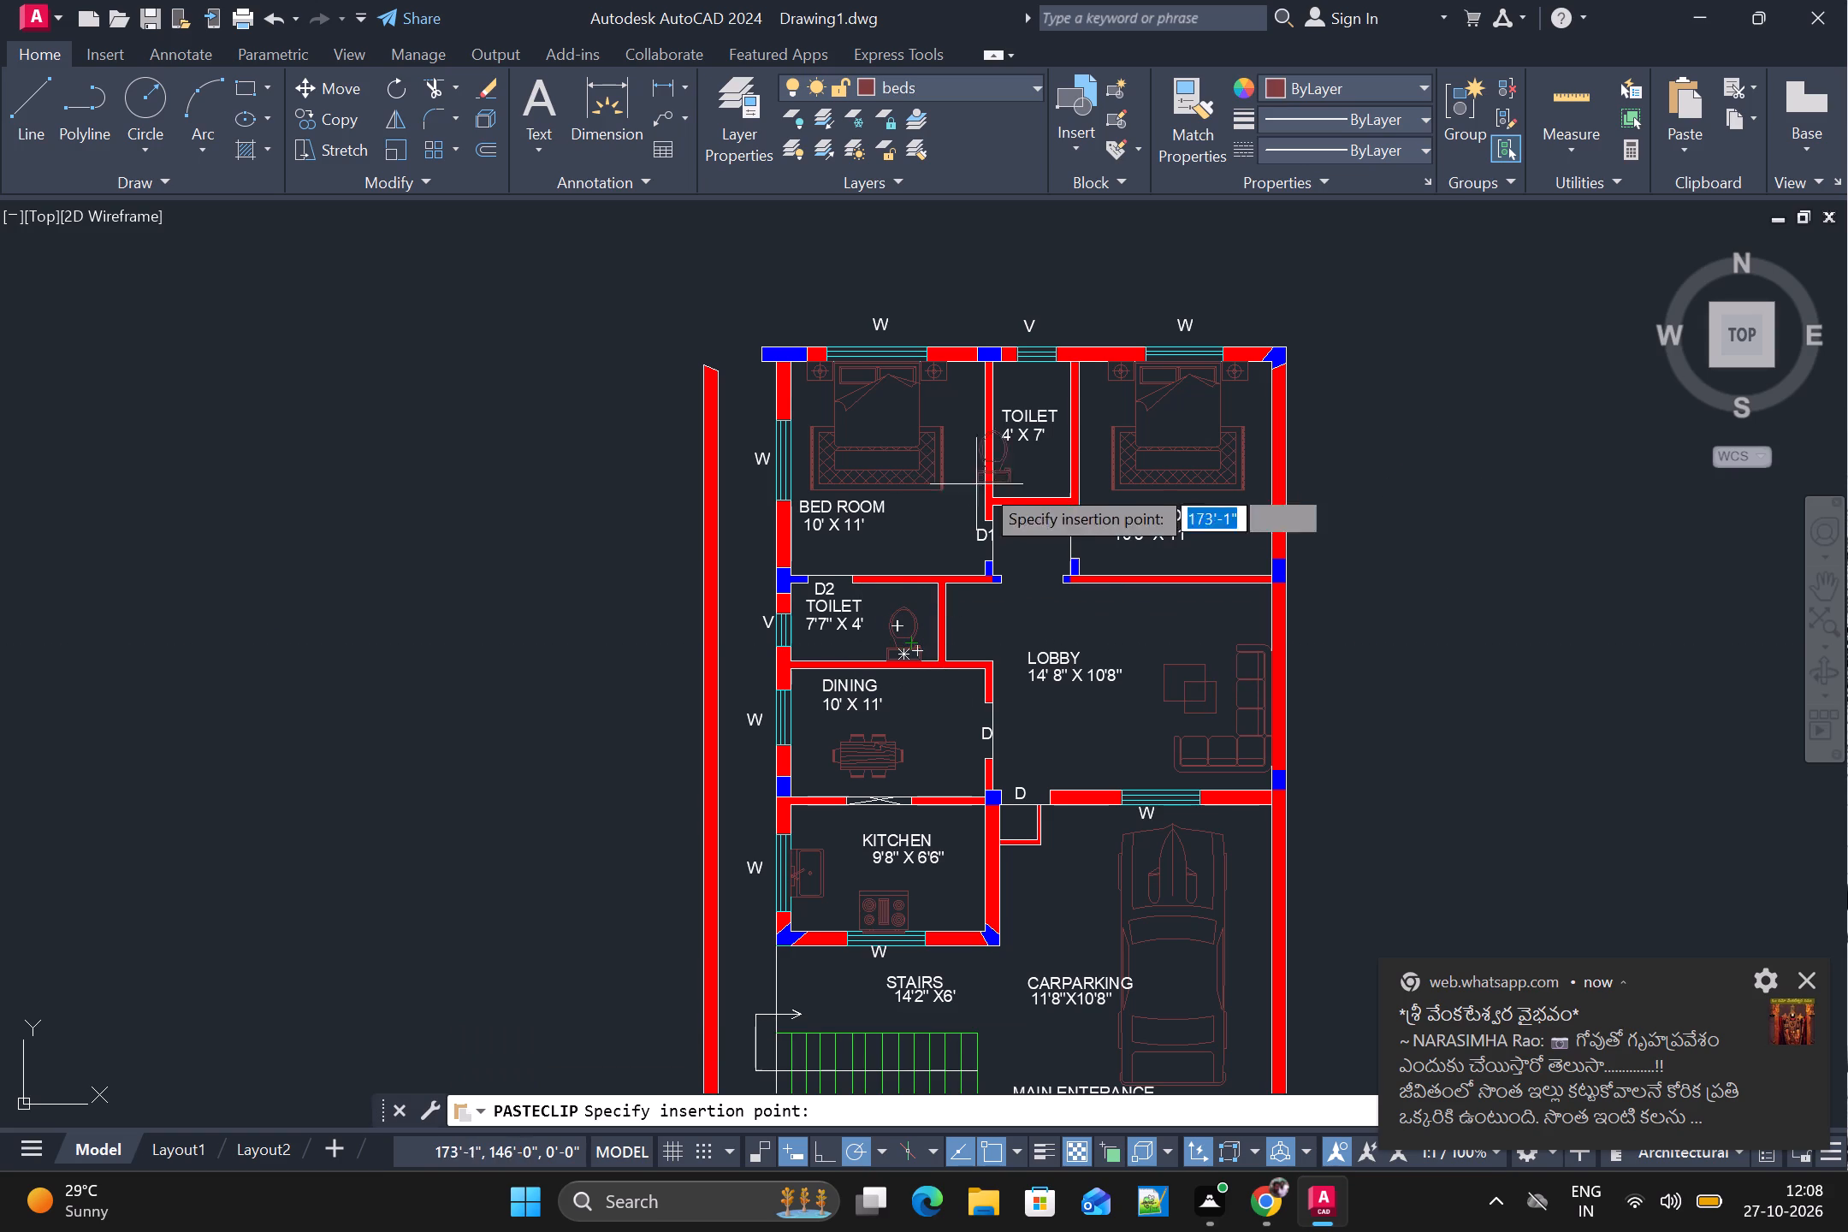
pyautogui.scroll(2, 1034, 478)
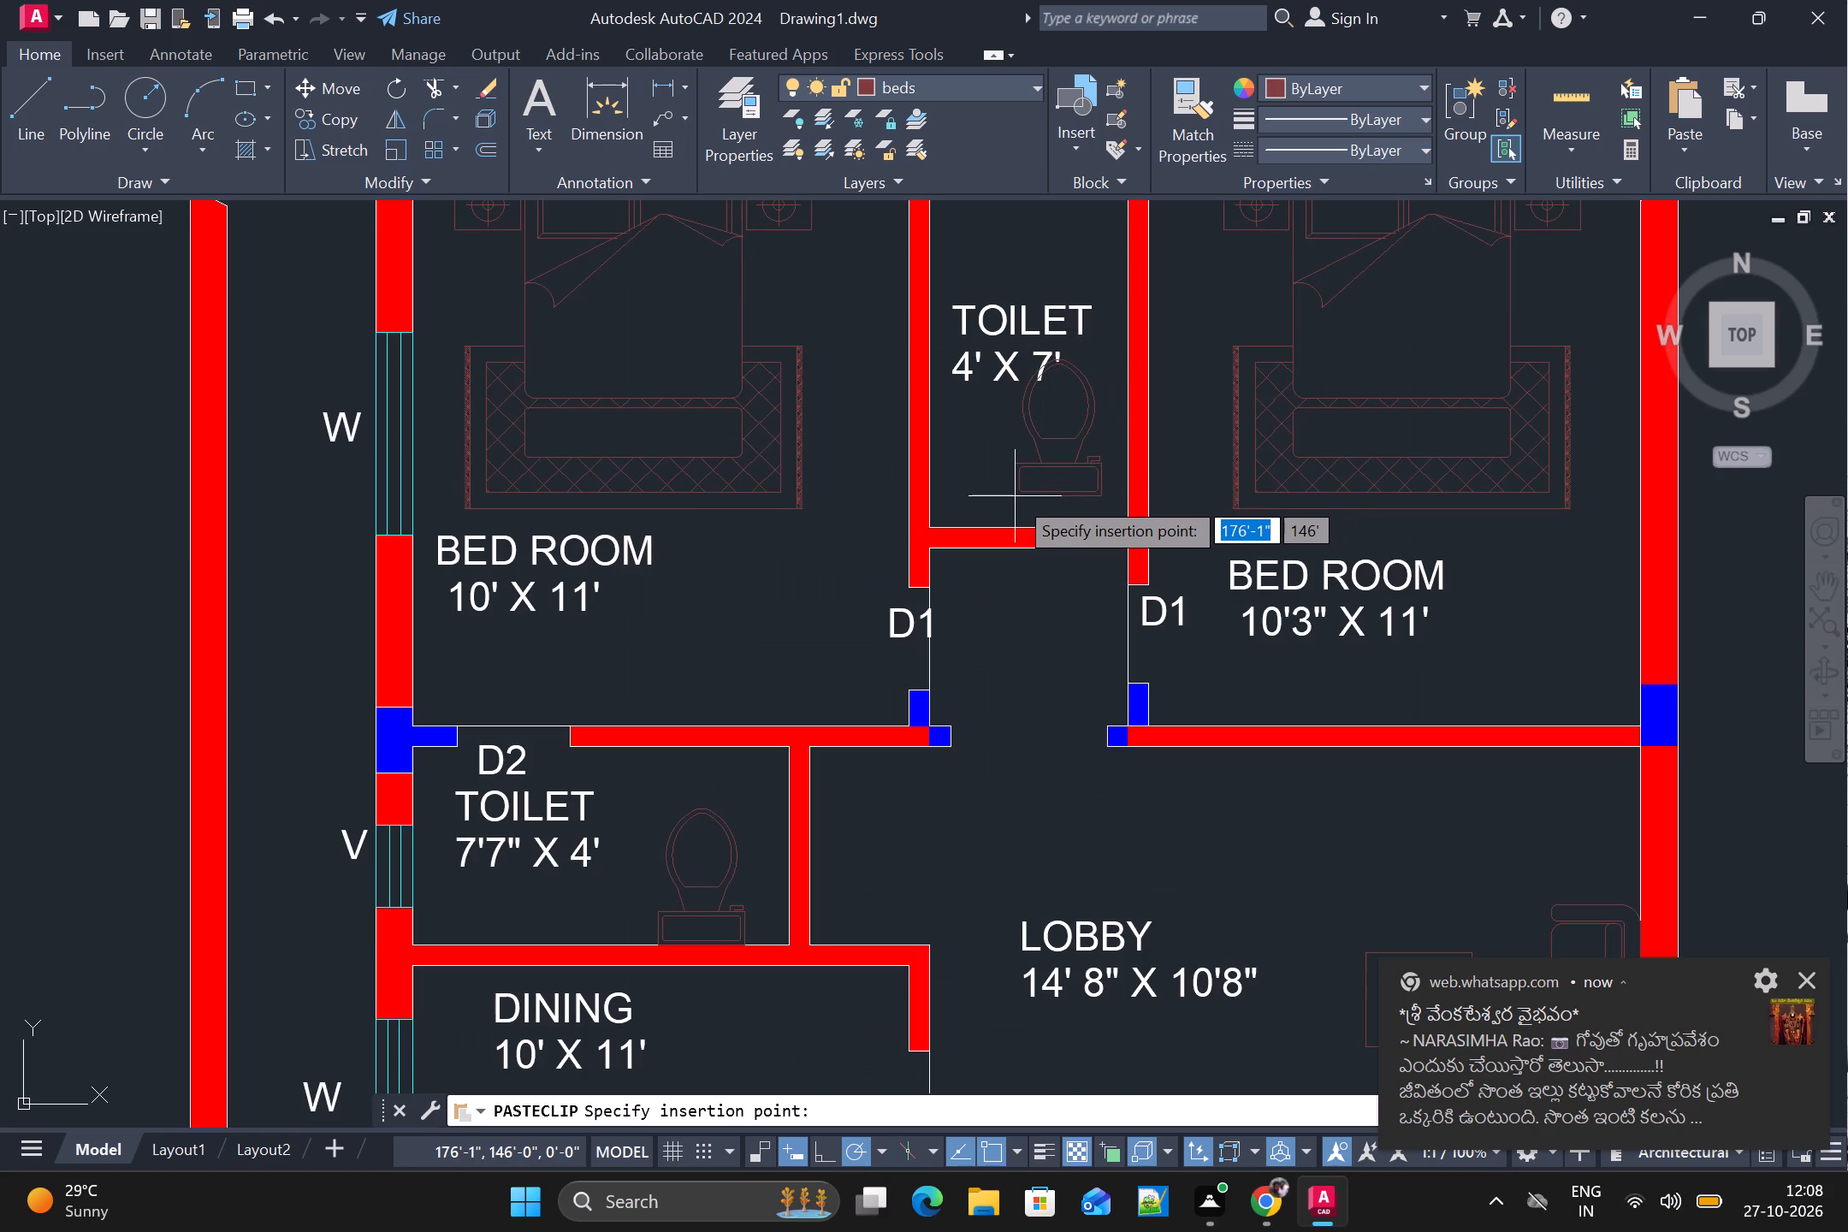
pyautogui.scroll(-2, 1015, 496)
pyautogui.scroll(2, 1015, 460)
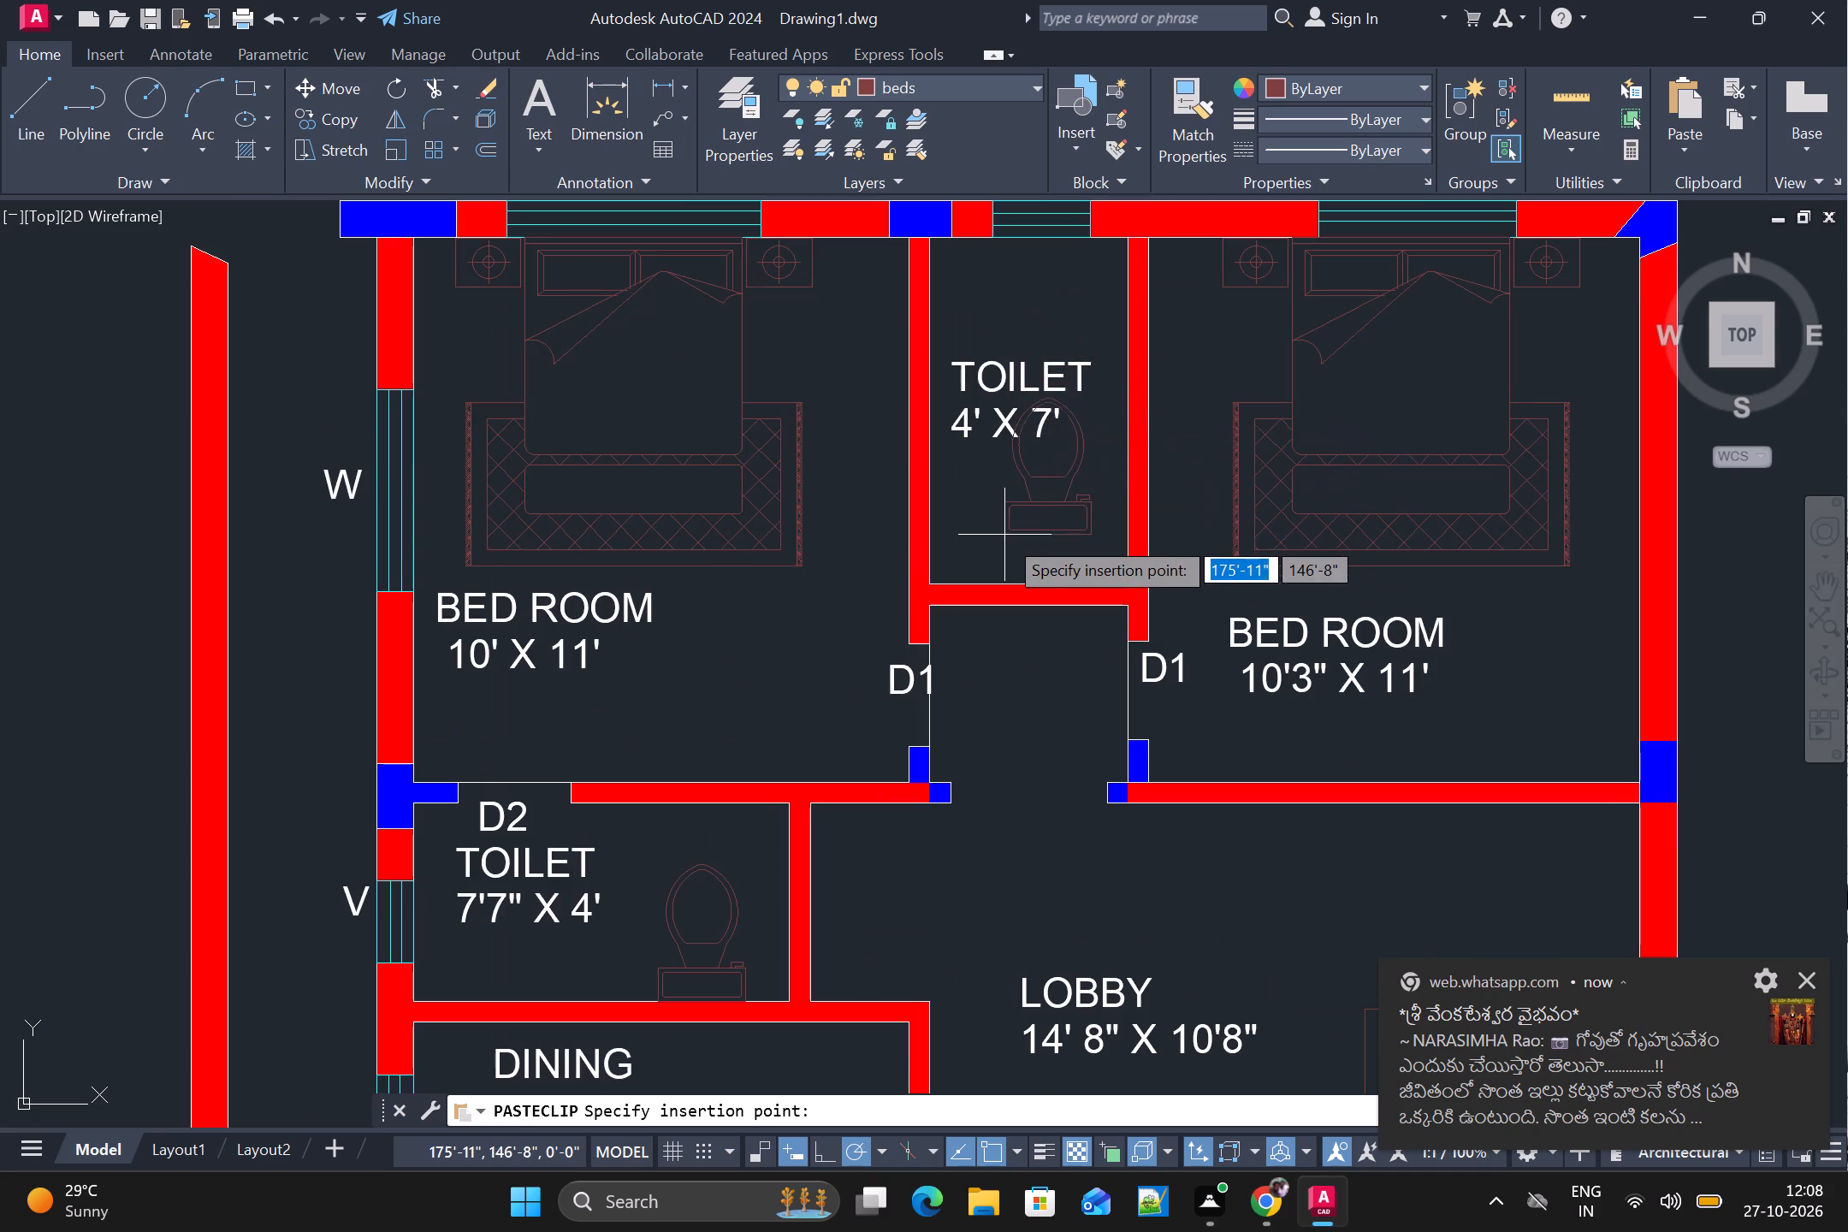
pyautogui.click(979, 346)
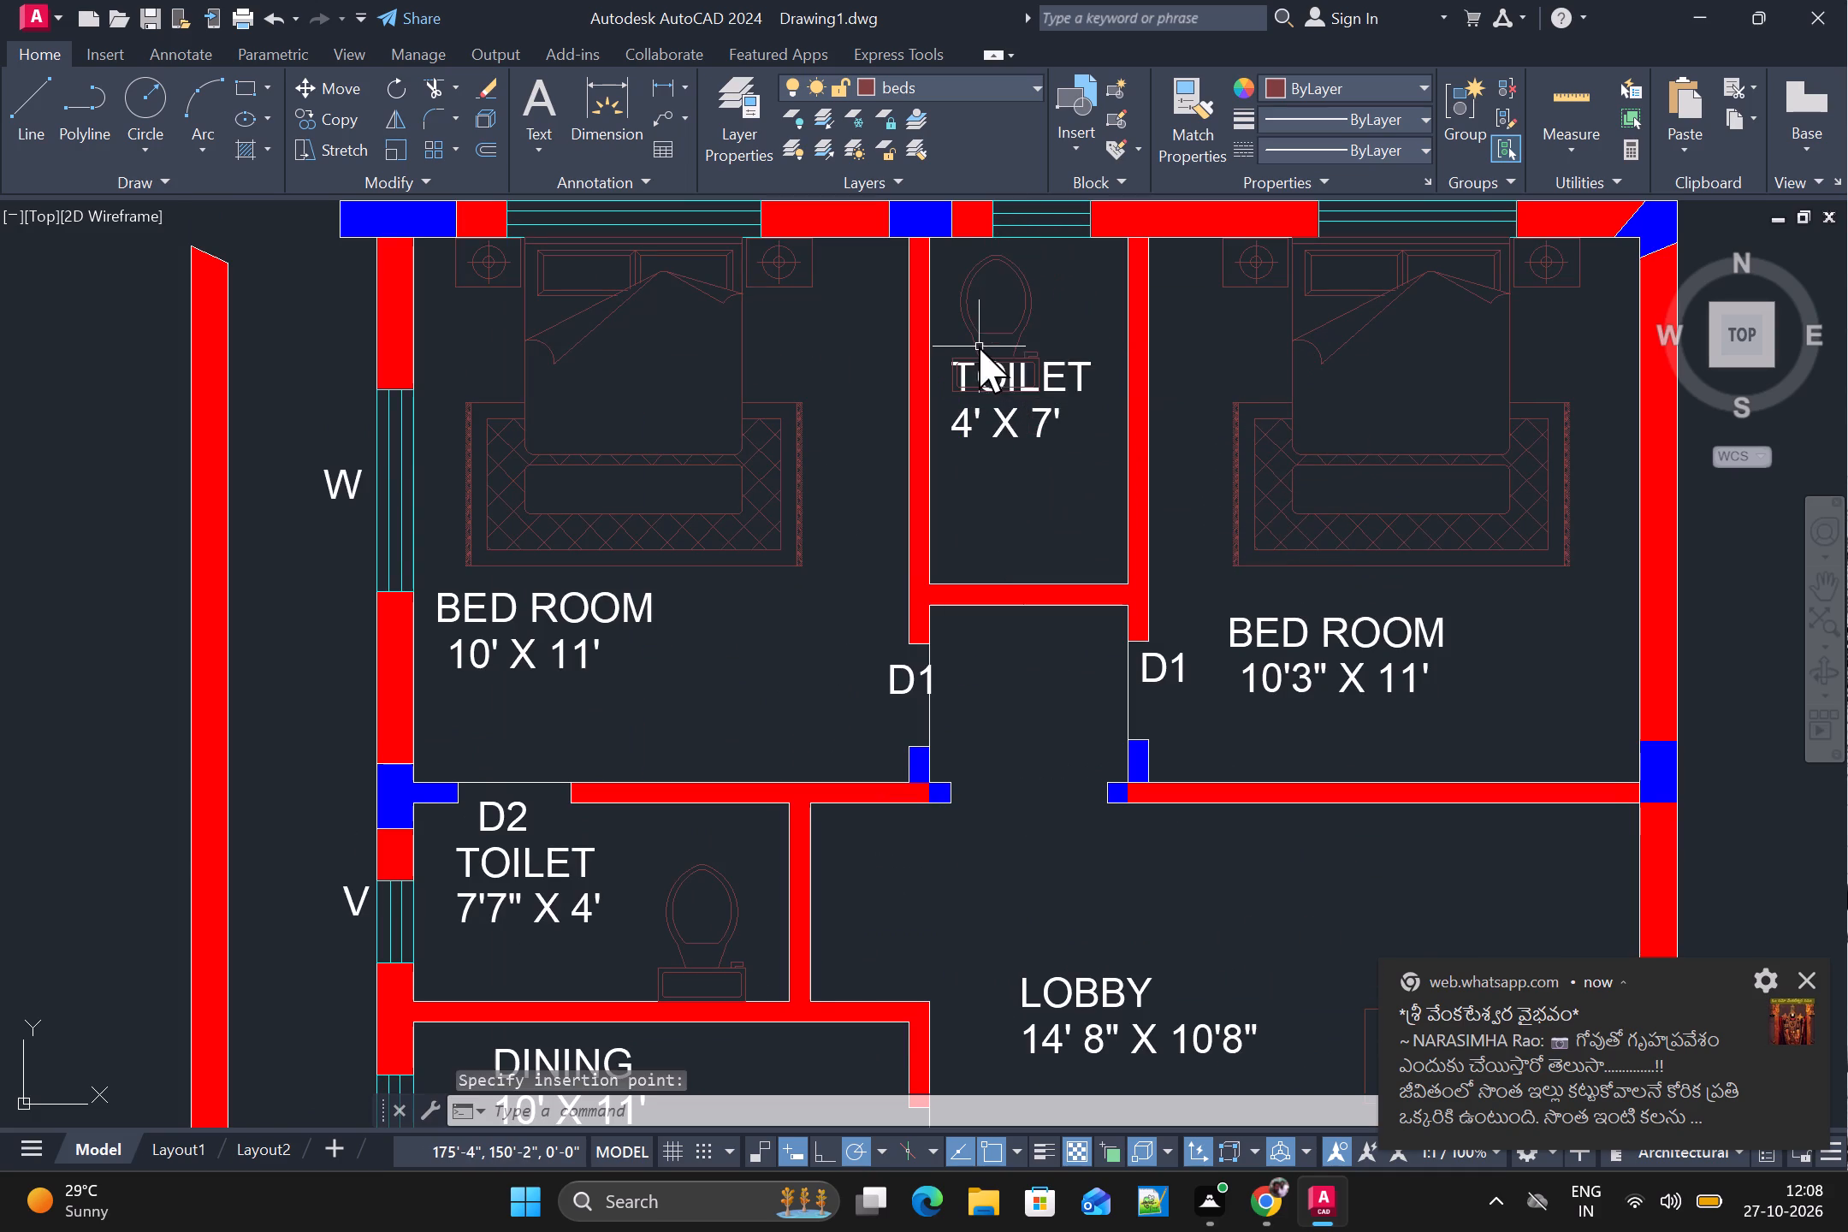
# Rotate the pasted fixture in the 4' X 7' toilet by half a turn so its tank faces the top wall.
pyautogui.write('RO')
pyautogui.press('space')
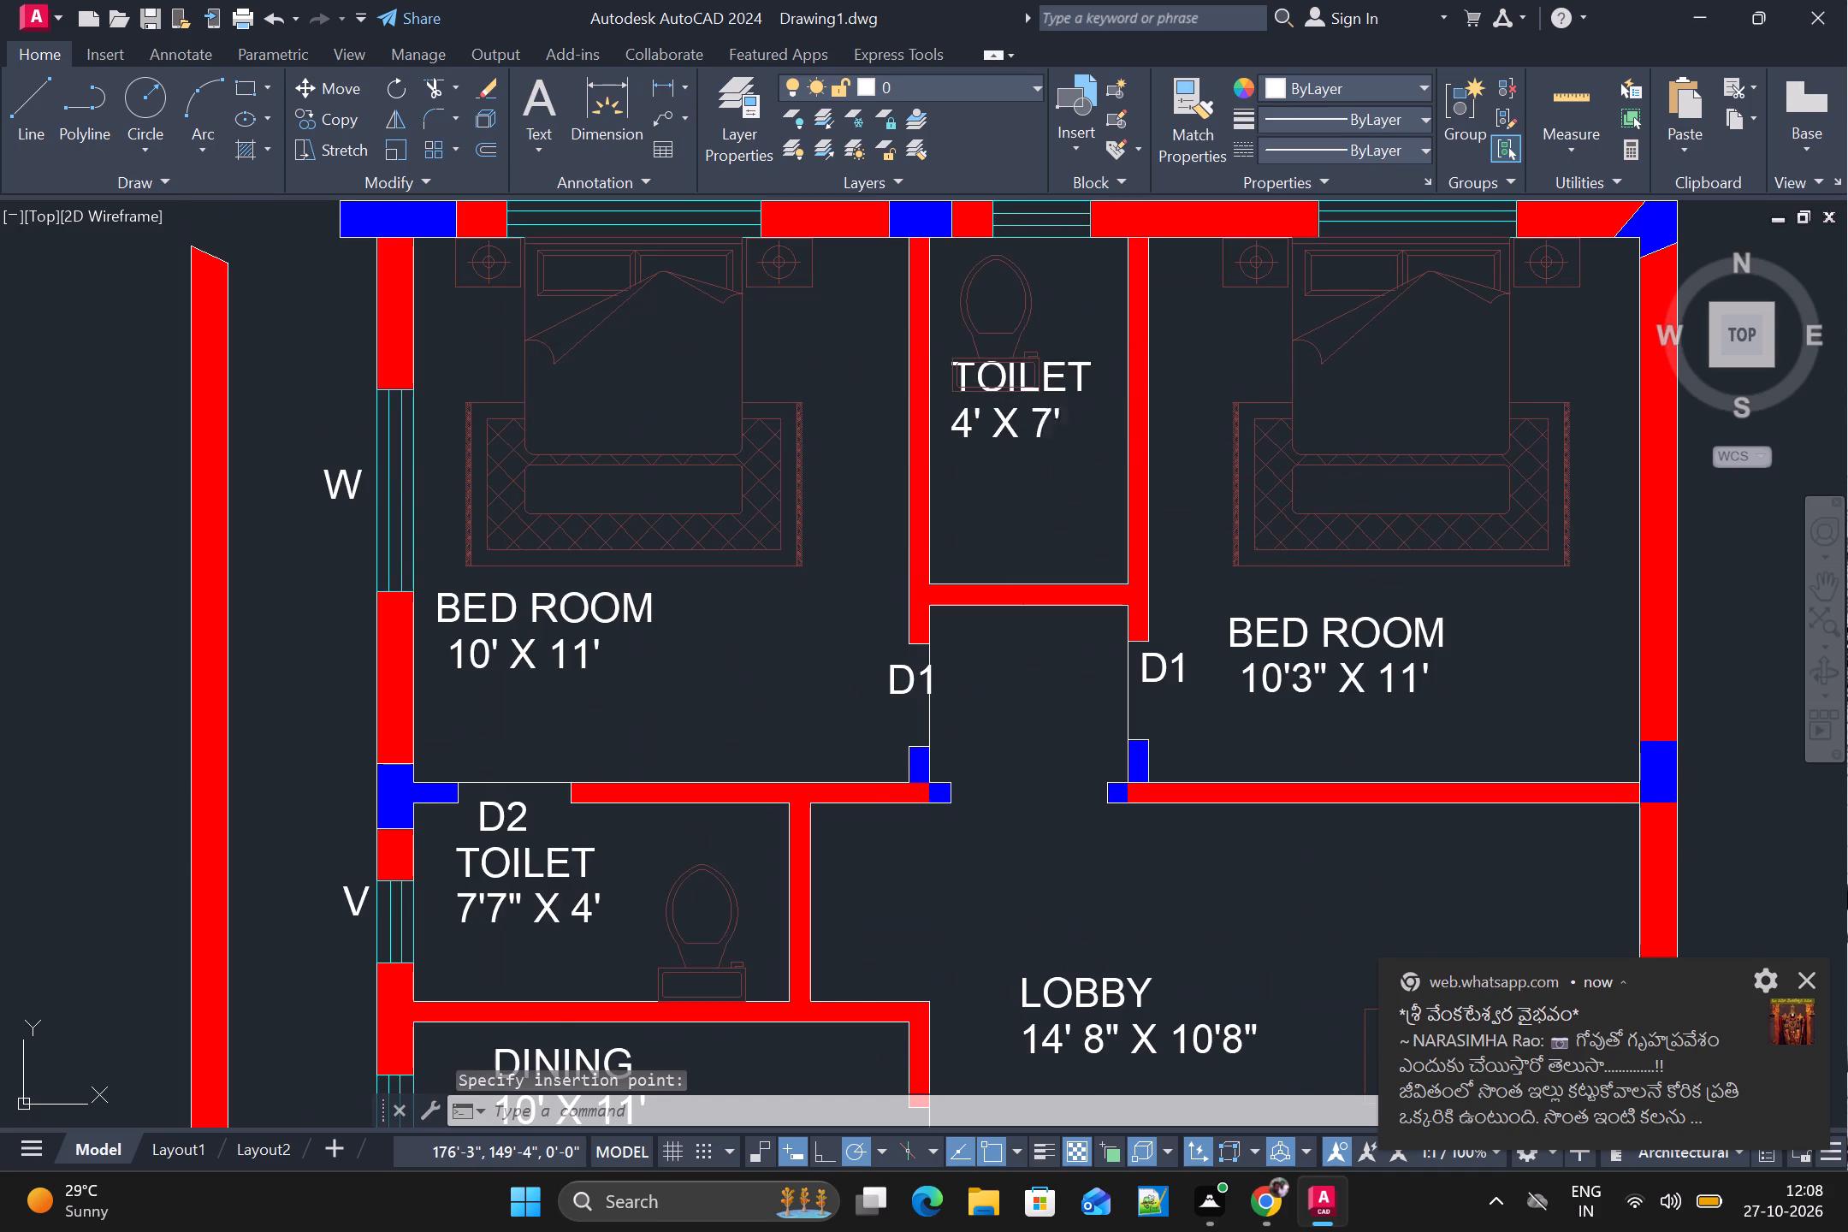
pyautogui.click(994, 394)
pyautogui.press('space')
pyautogui.click(994, 394)
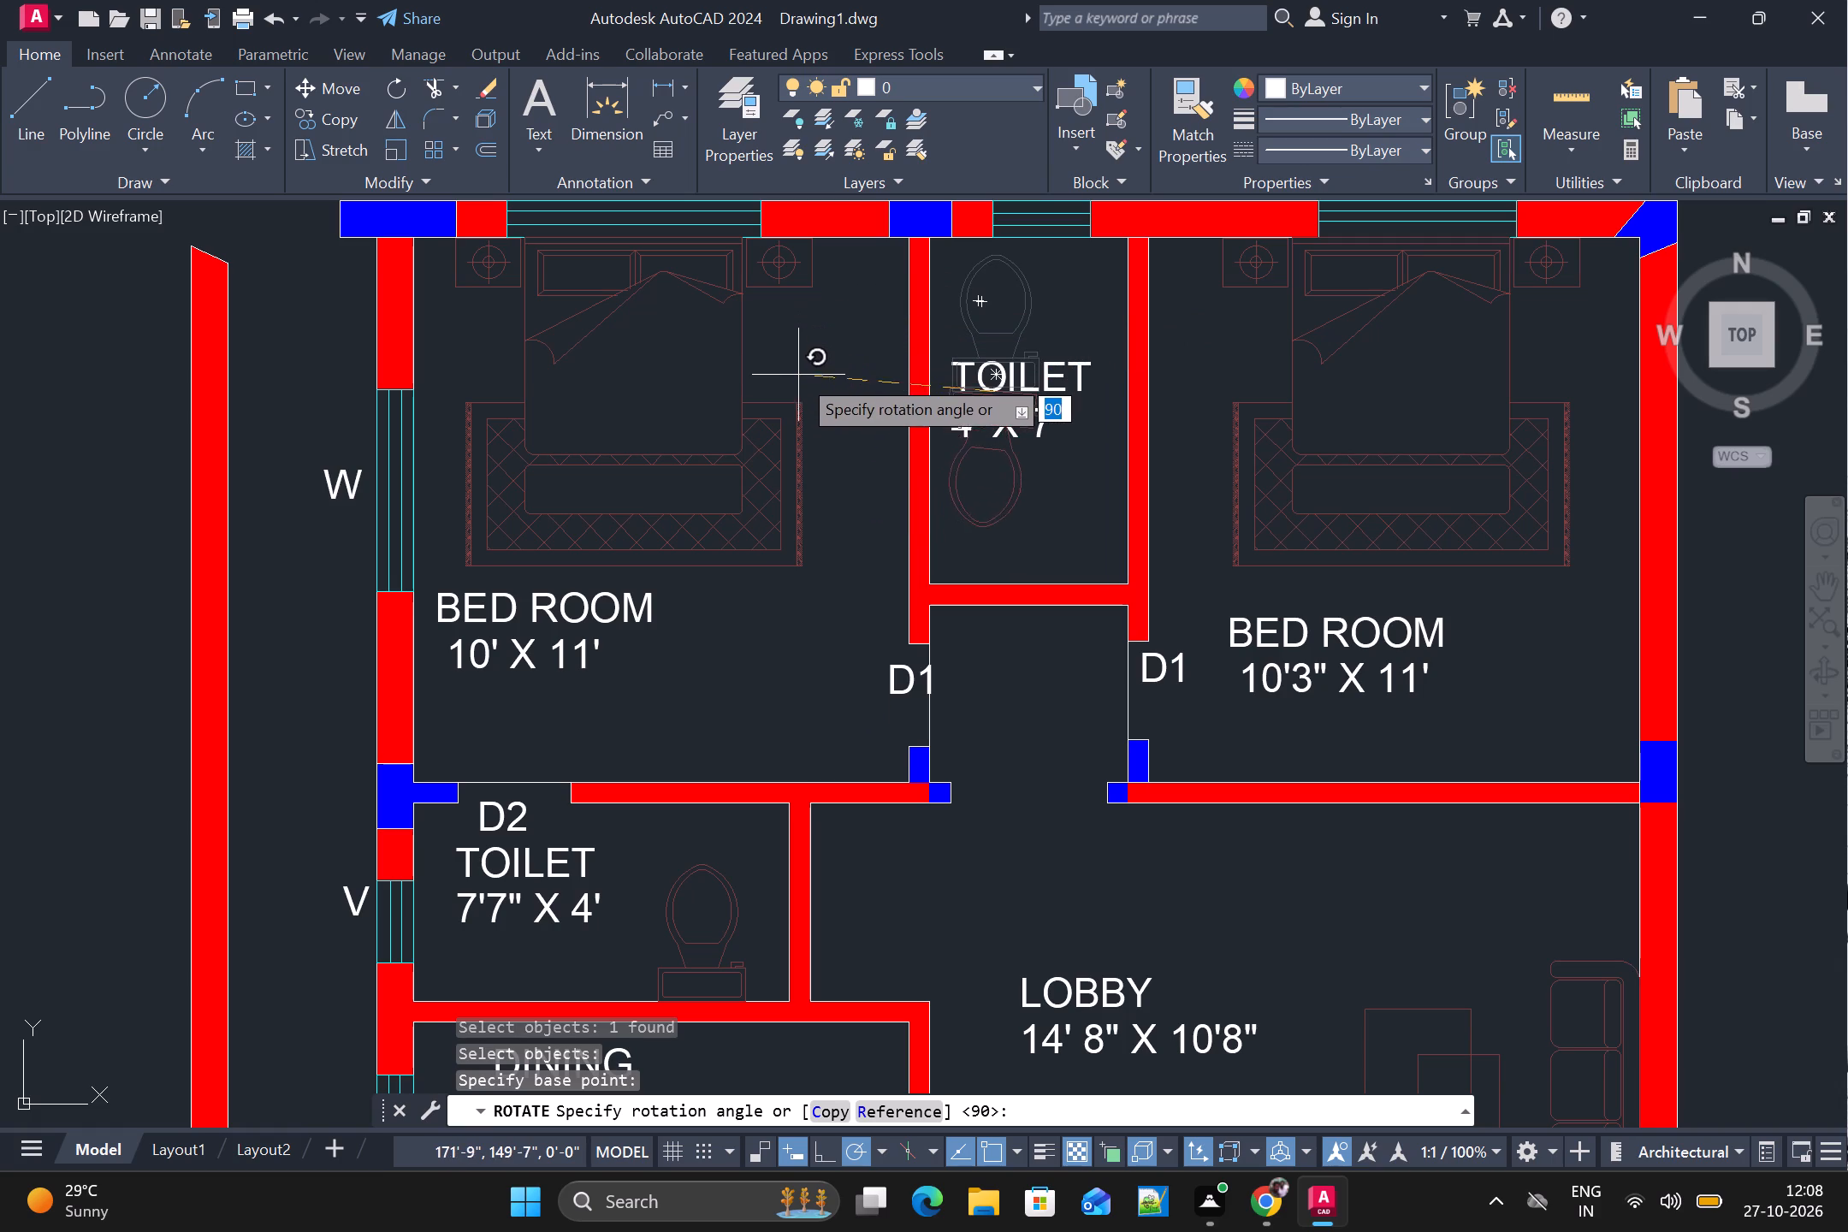
pyautogui.click(819, 389)
# Move the rotated toilet fixture up against the top wall of the 4' X 7' toilet, below the ventilator.
pyautogui.write('M')
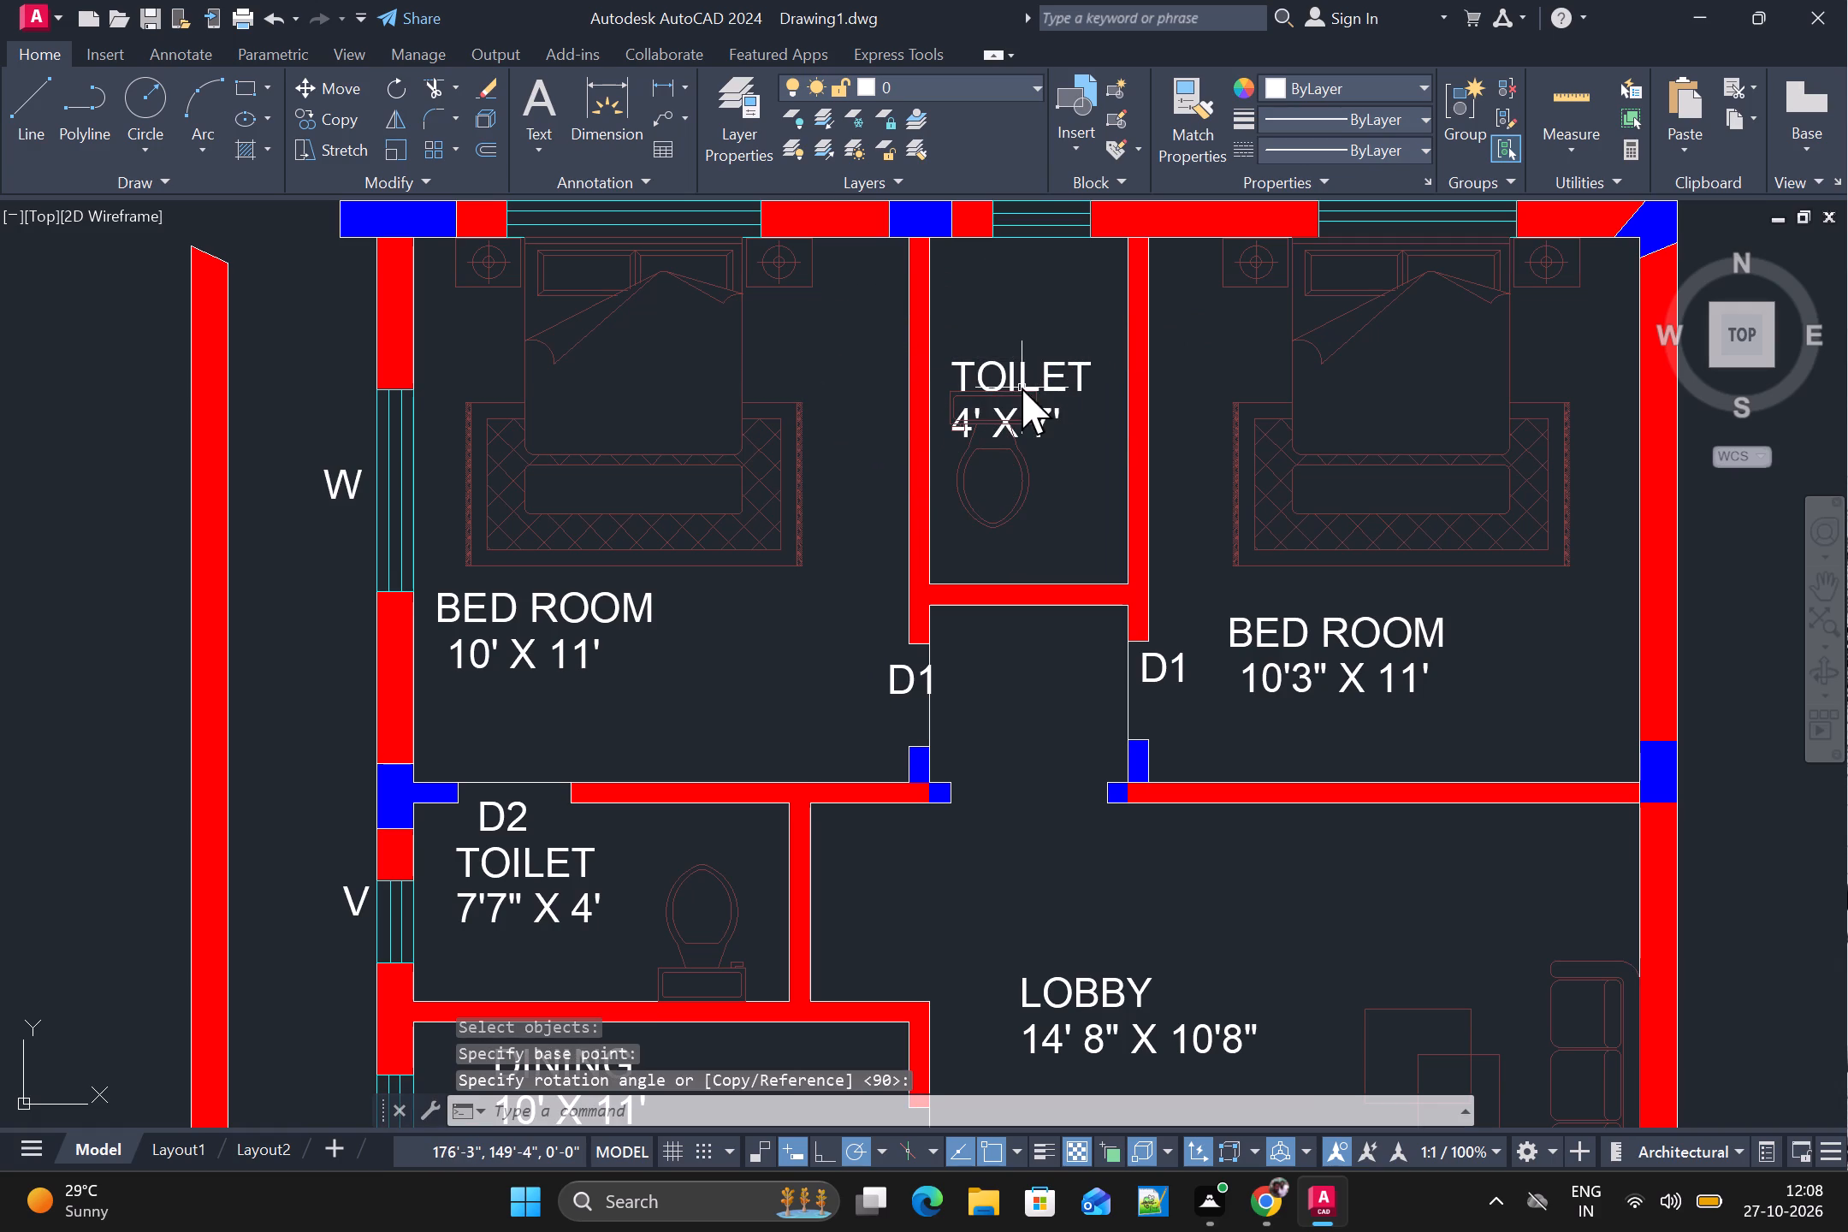
pyautogui.press('space')
pyautogui.click(984, 389)
pyautogui.press('space')
pyautogui.click(994, 387)
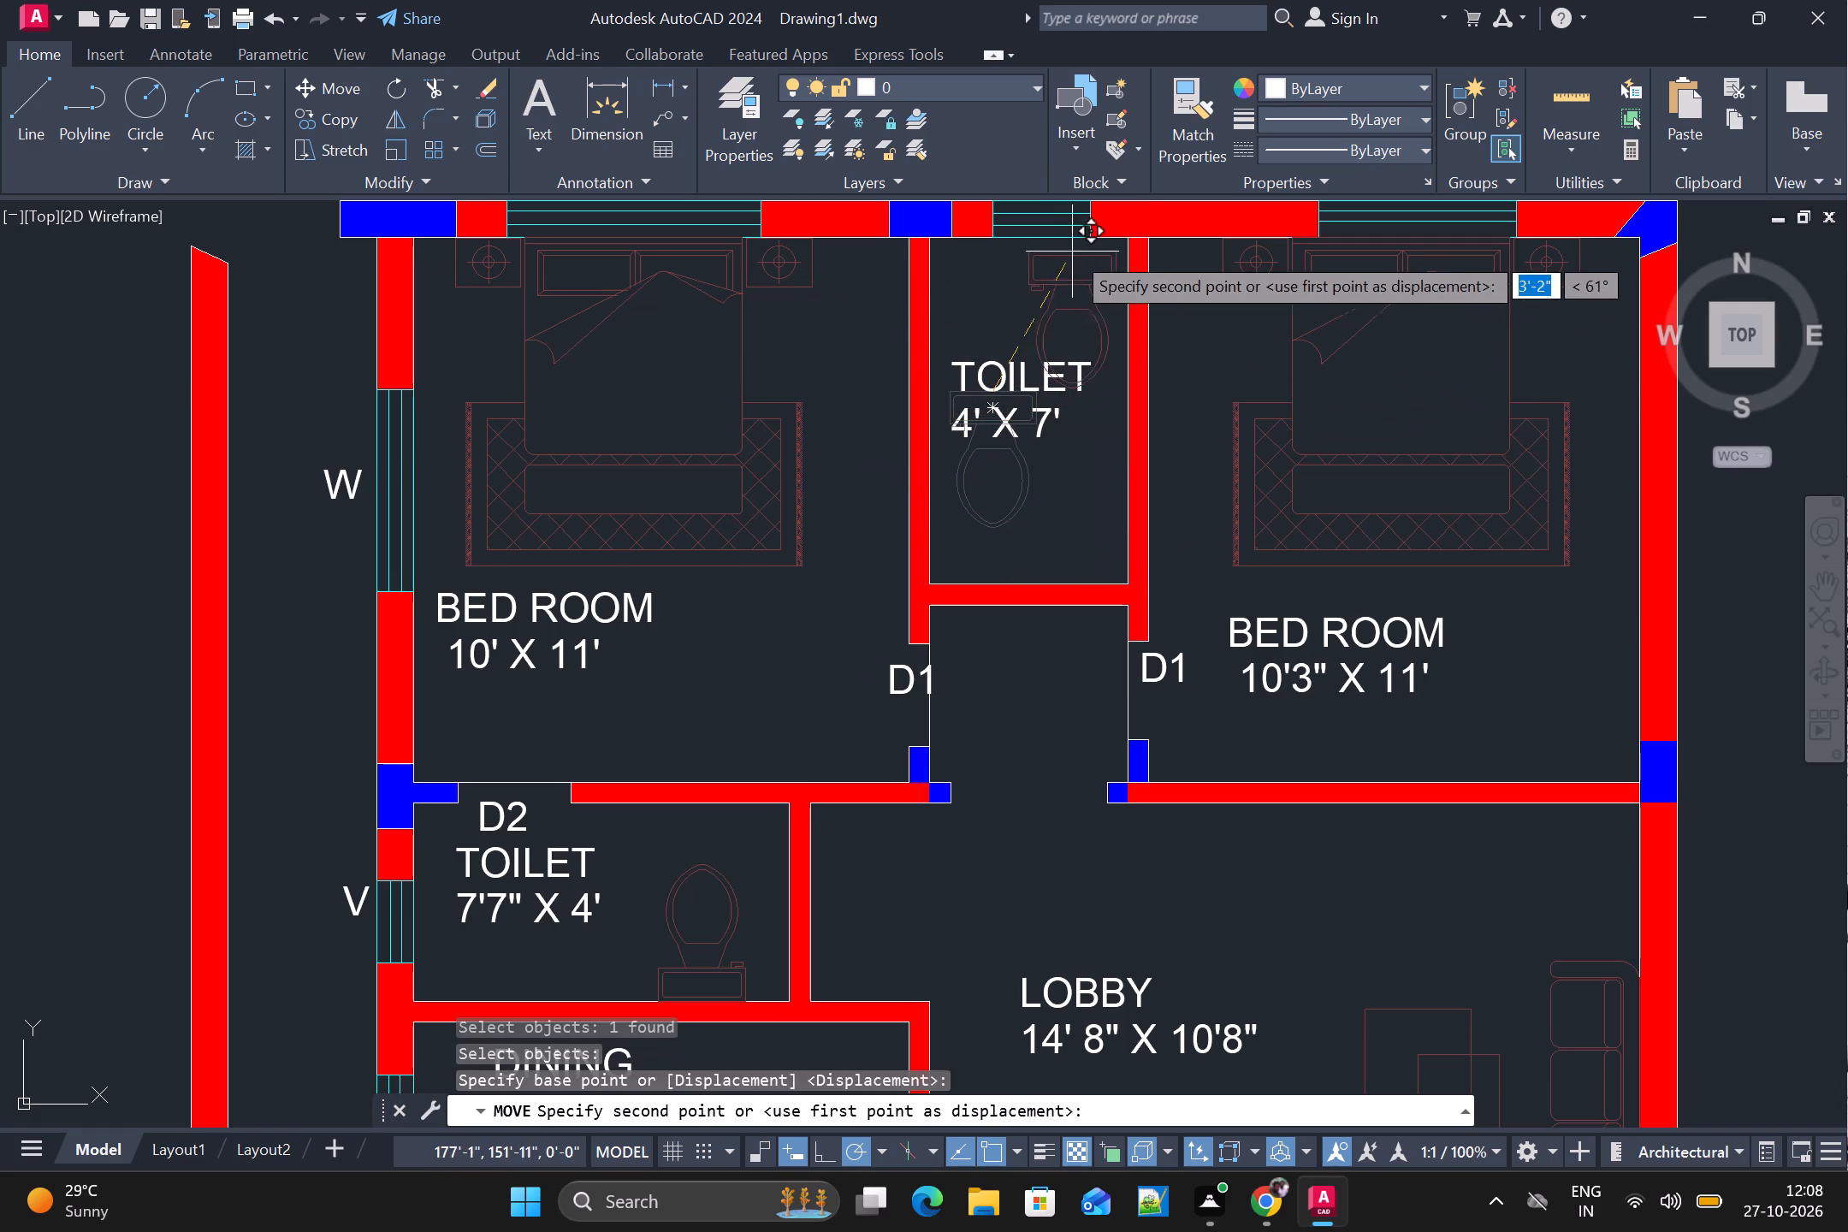
pyautogui.click(1035, 245)
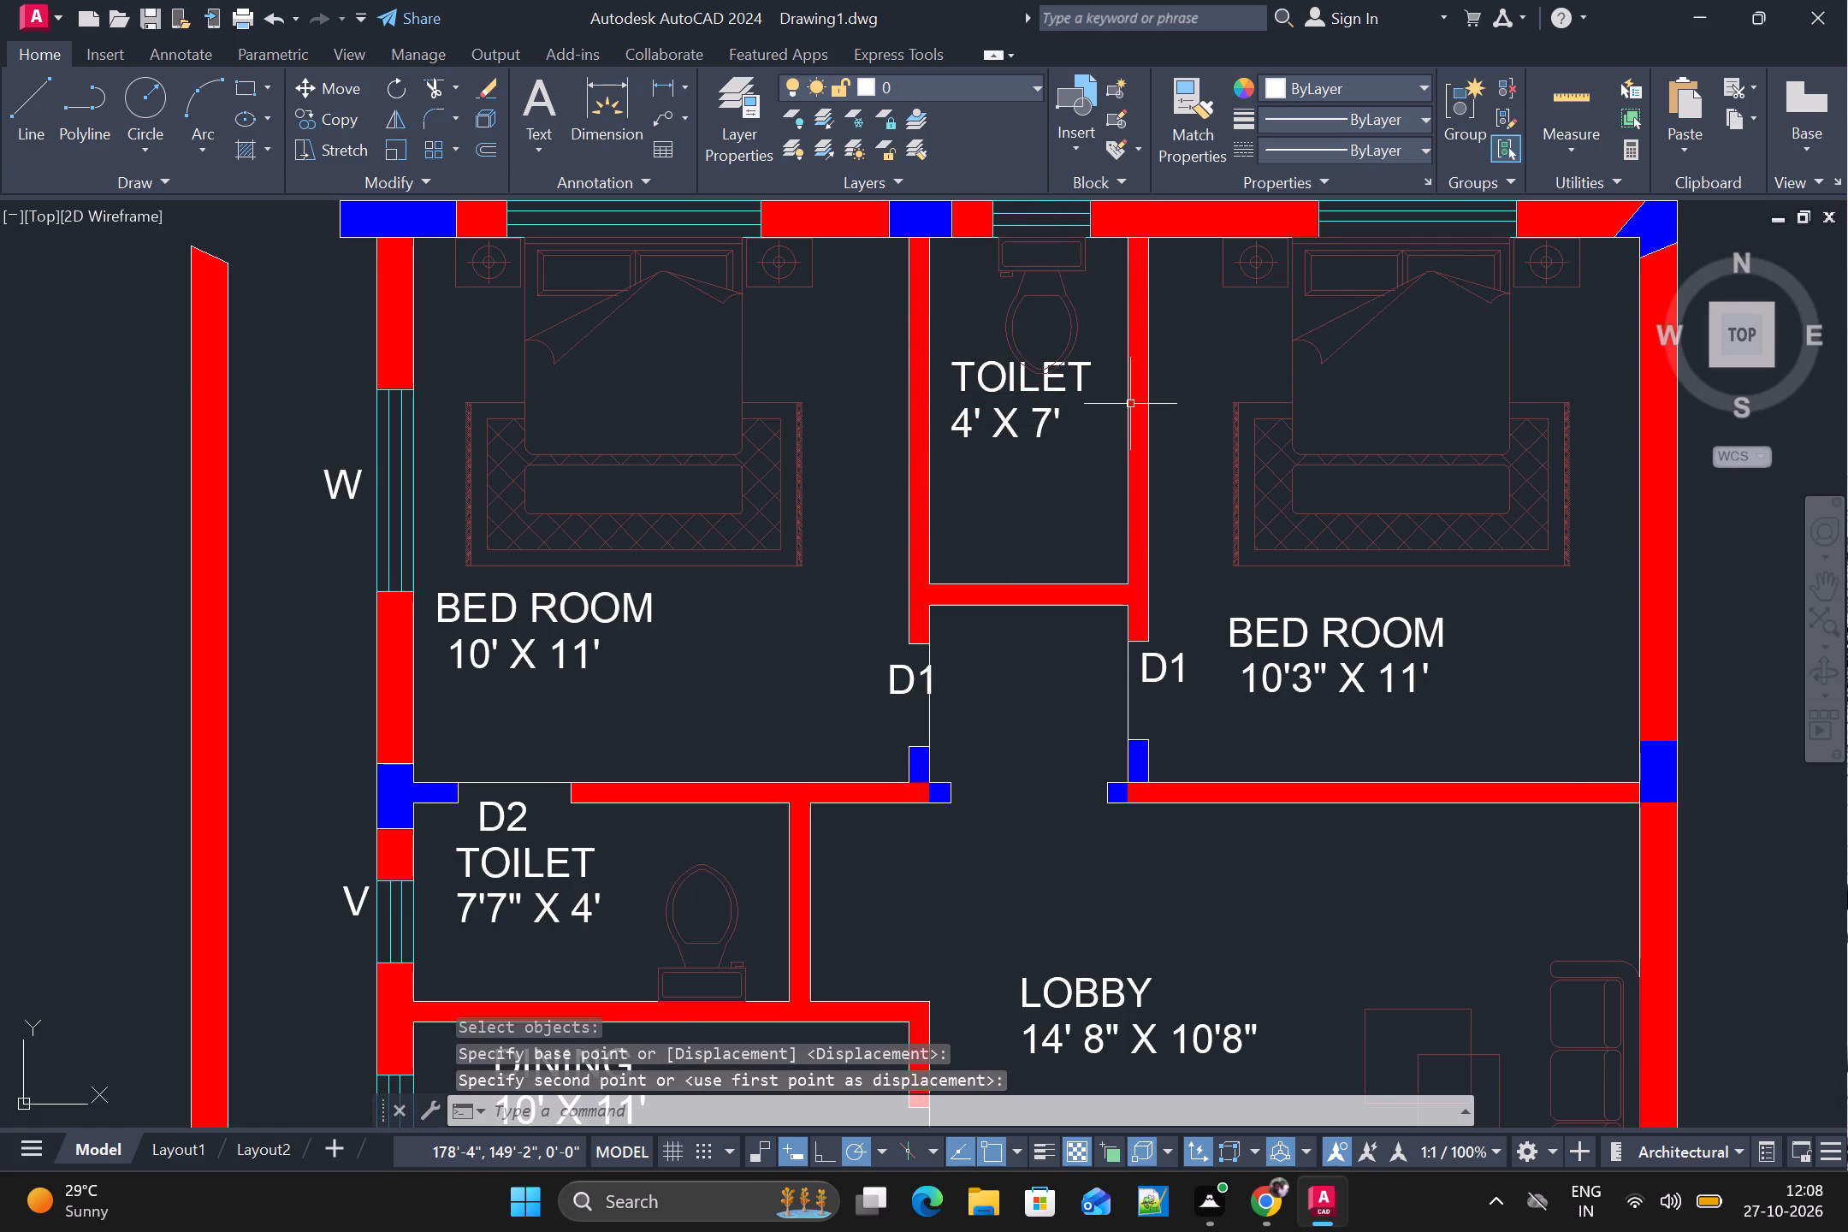
pyautogui.press('Escape')
# Review the whole floor plan, checking the rooms, fixtures, labels and title for anything missing.
pyautogui.scroll(-1, 1116, 550)
pyautogui.scroll(-1, 1250, 847)
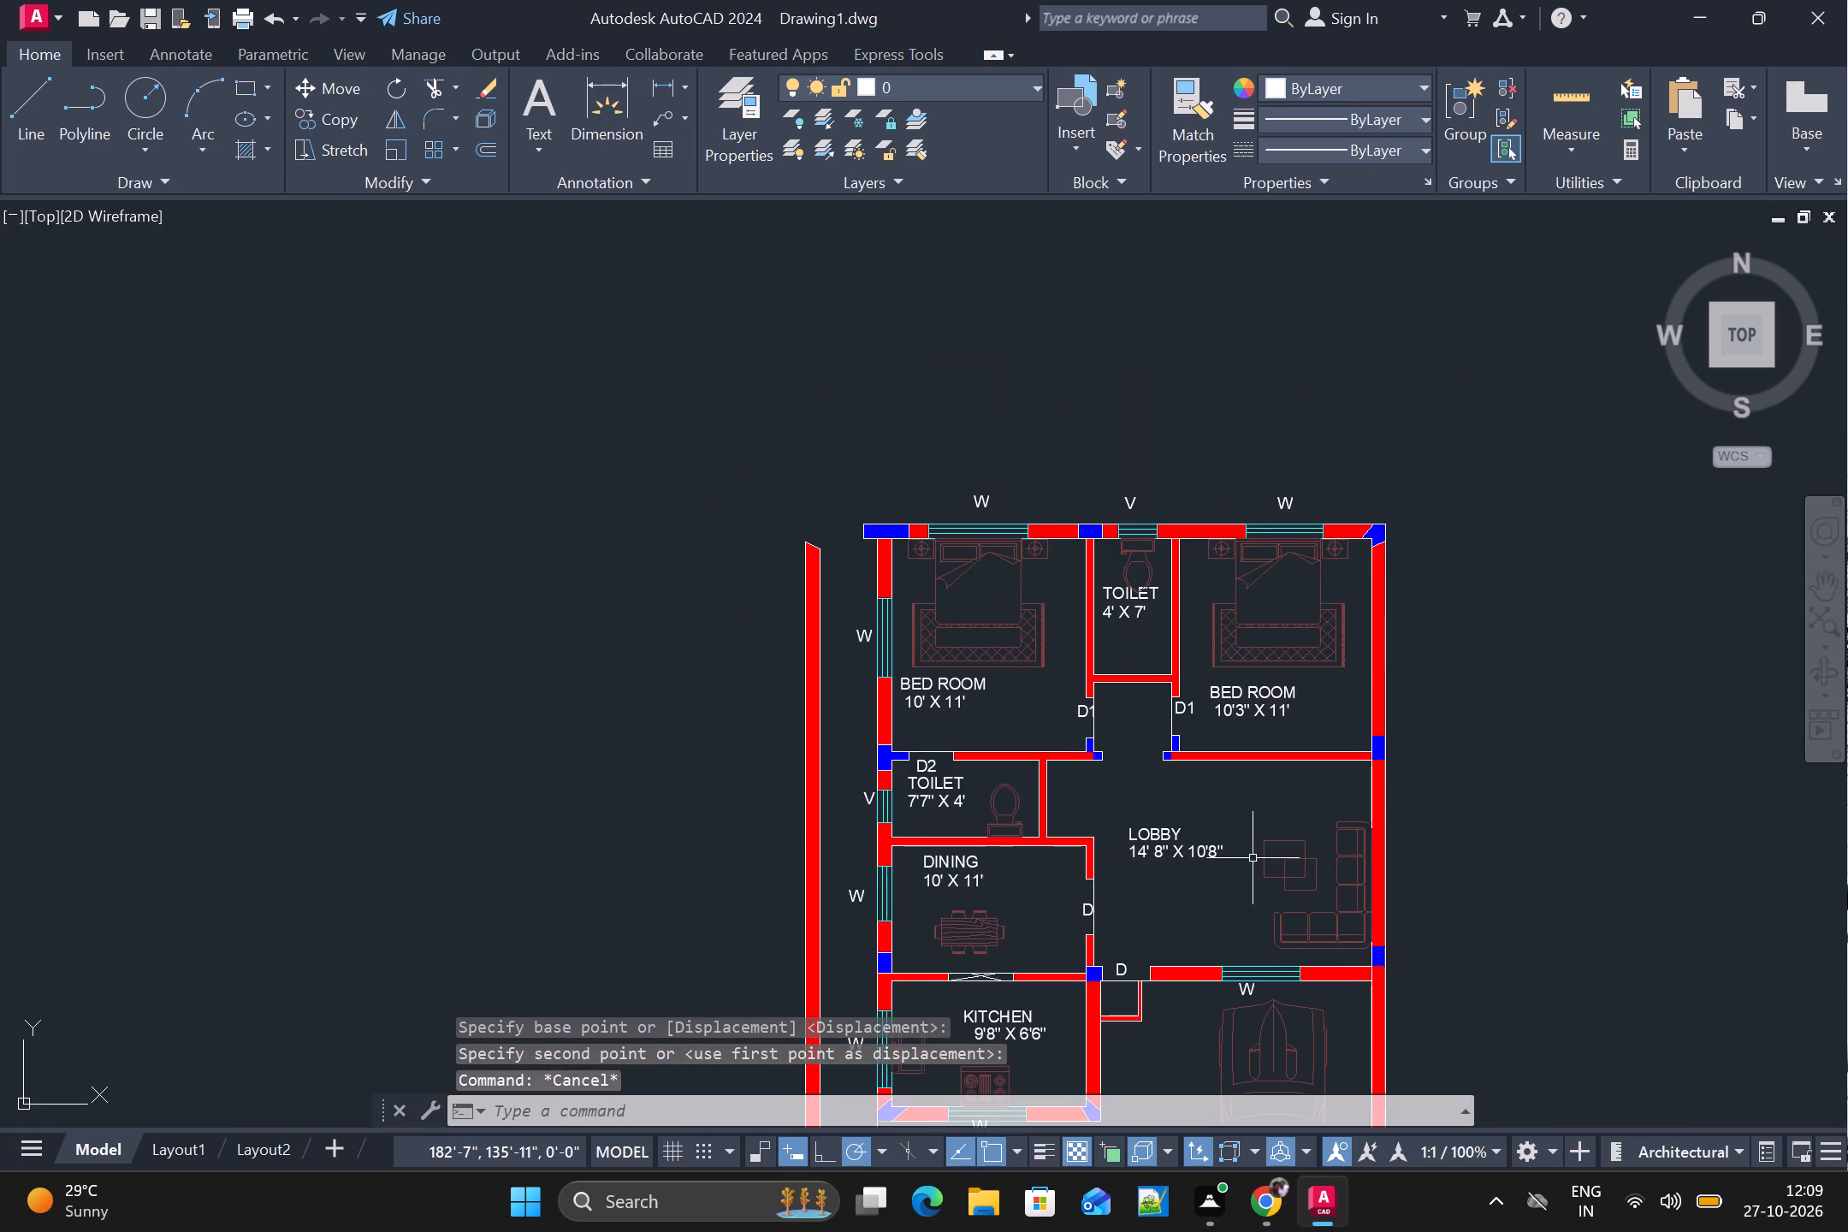
pyautogui.moveTo(1253, 859); pyautogui.dragTo(1235, 563, button='middle')
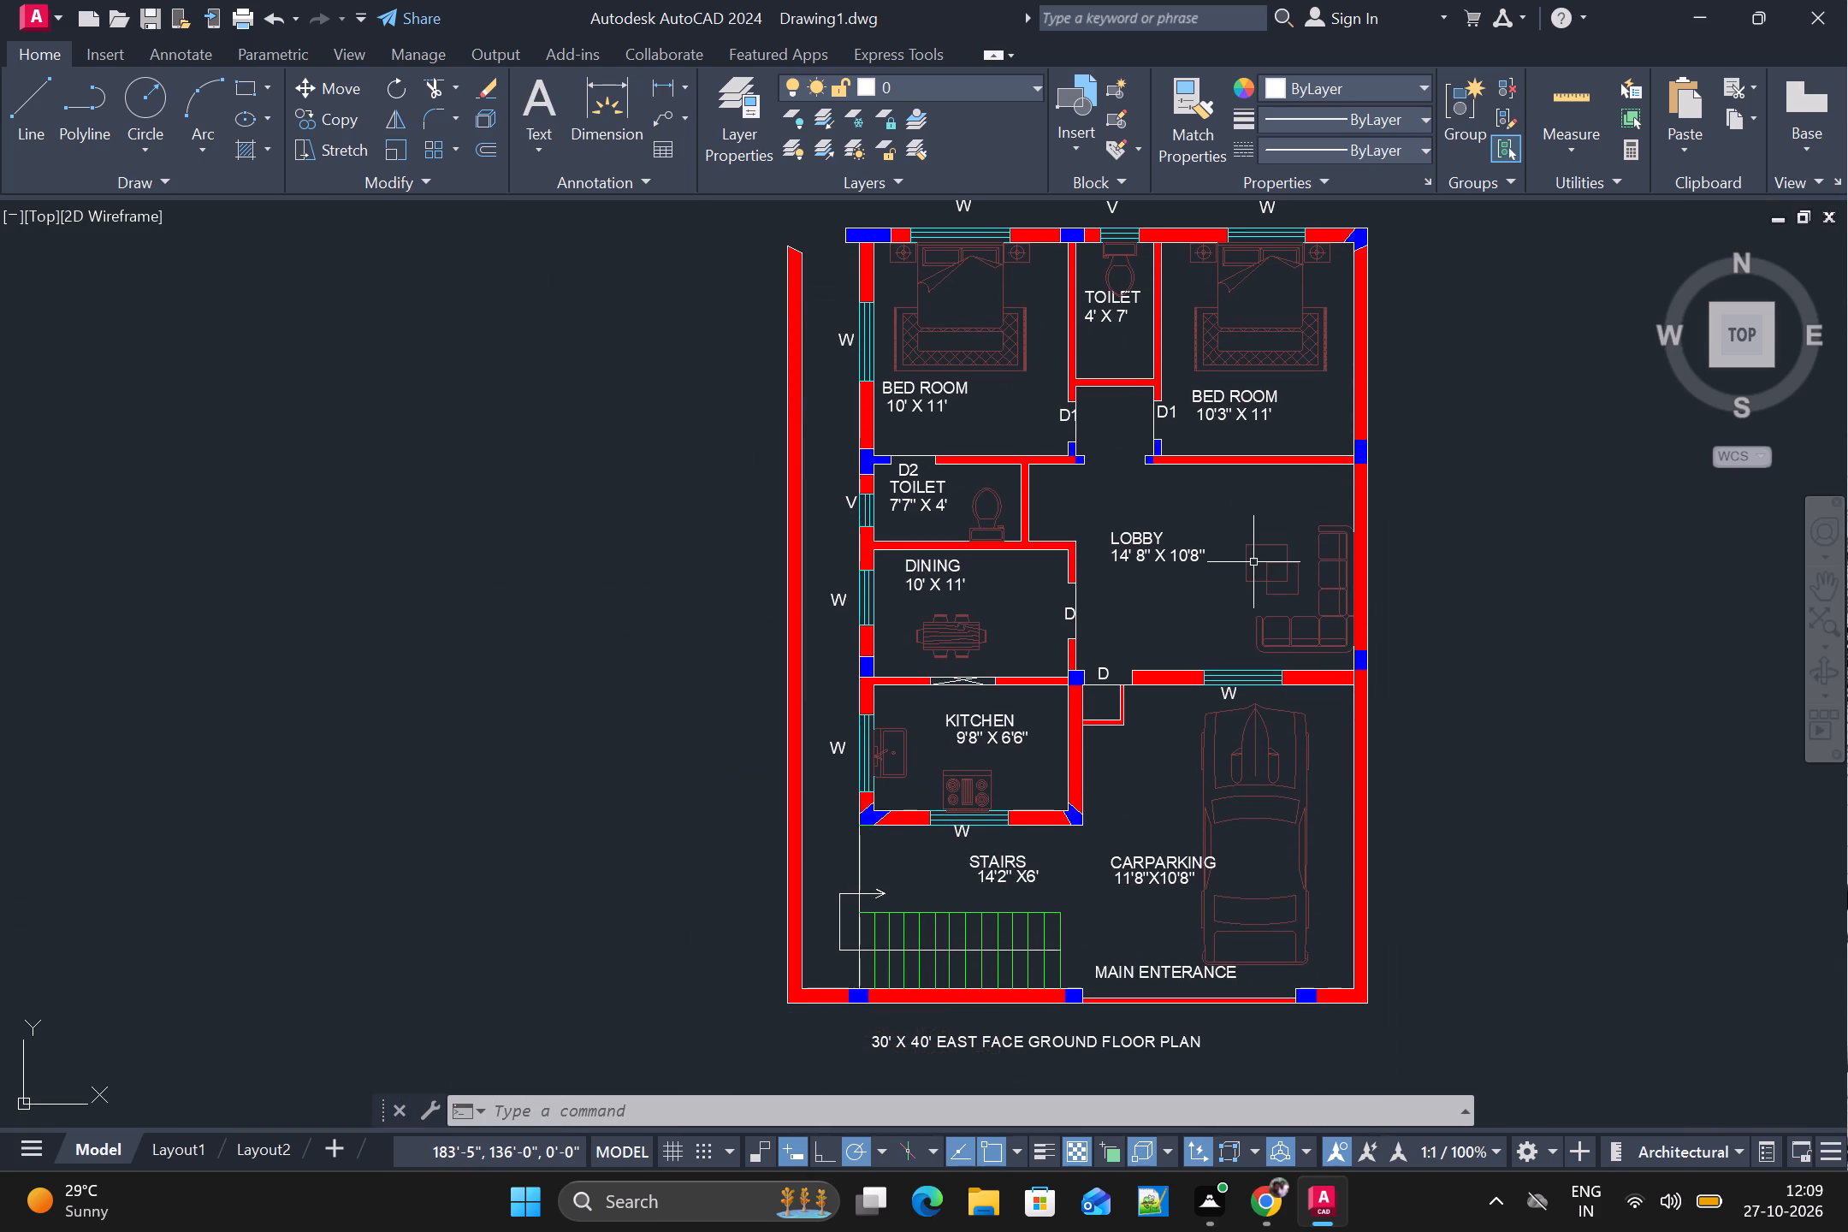
pyautogui.scroll(-2, 1253, 562)
pyautogui.scroll(1, 1253, 562)
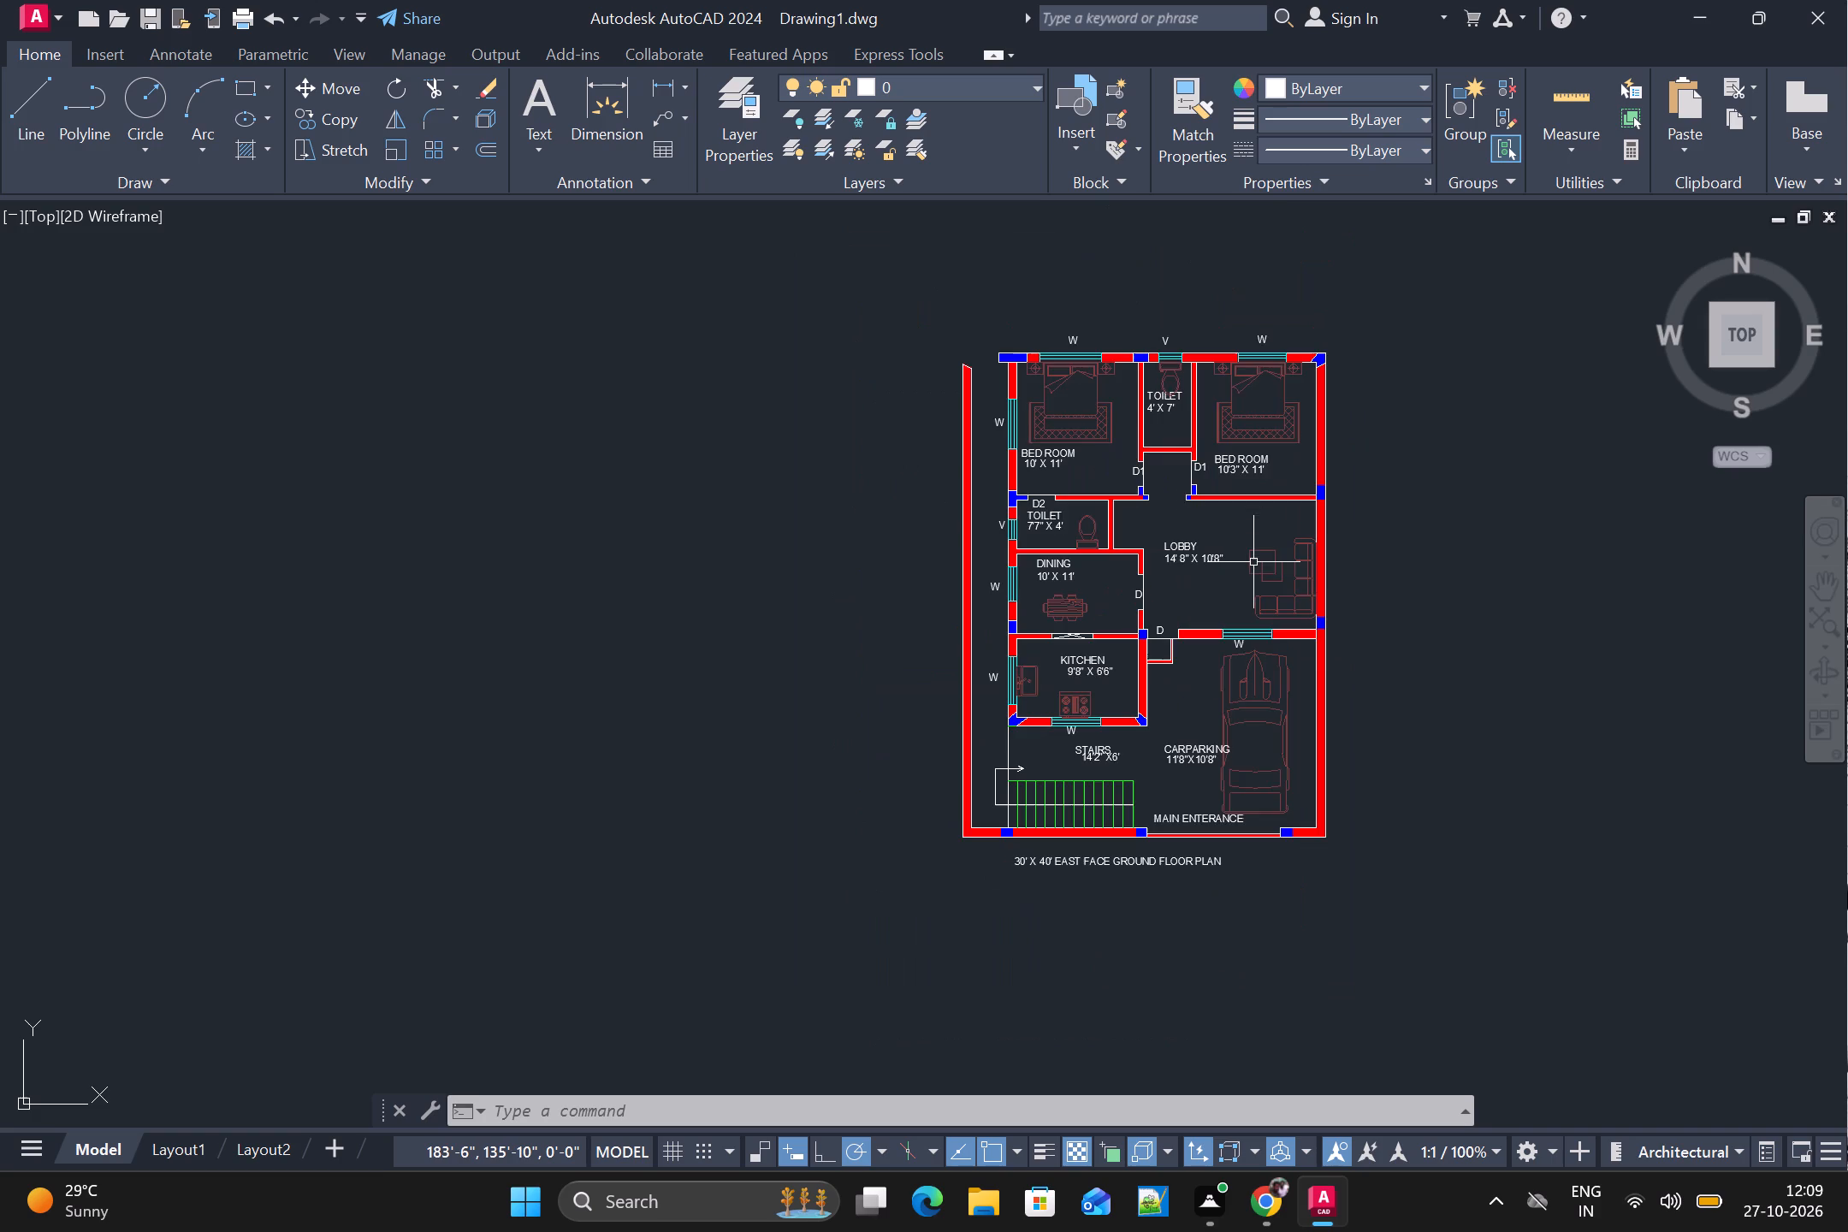
pyautogui.scroll(2, 1253, 562)
pyautogui.scroll(-1, 1253, 562)
pyautogui.scroll(1, 1253, 562)
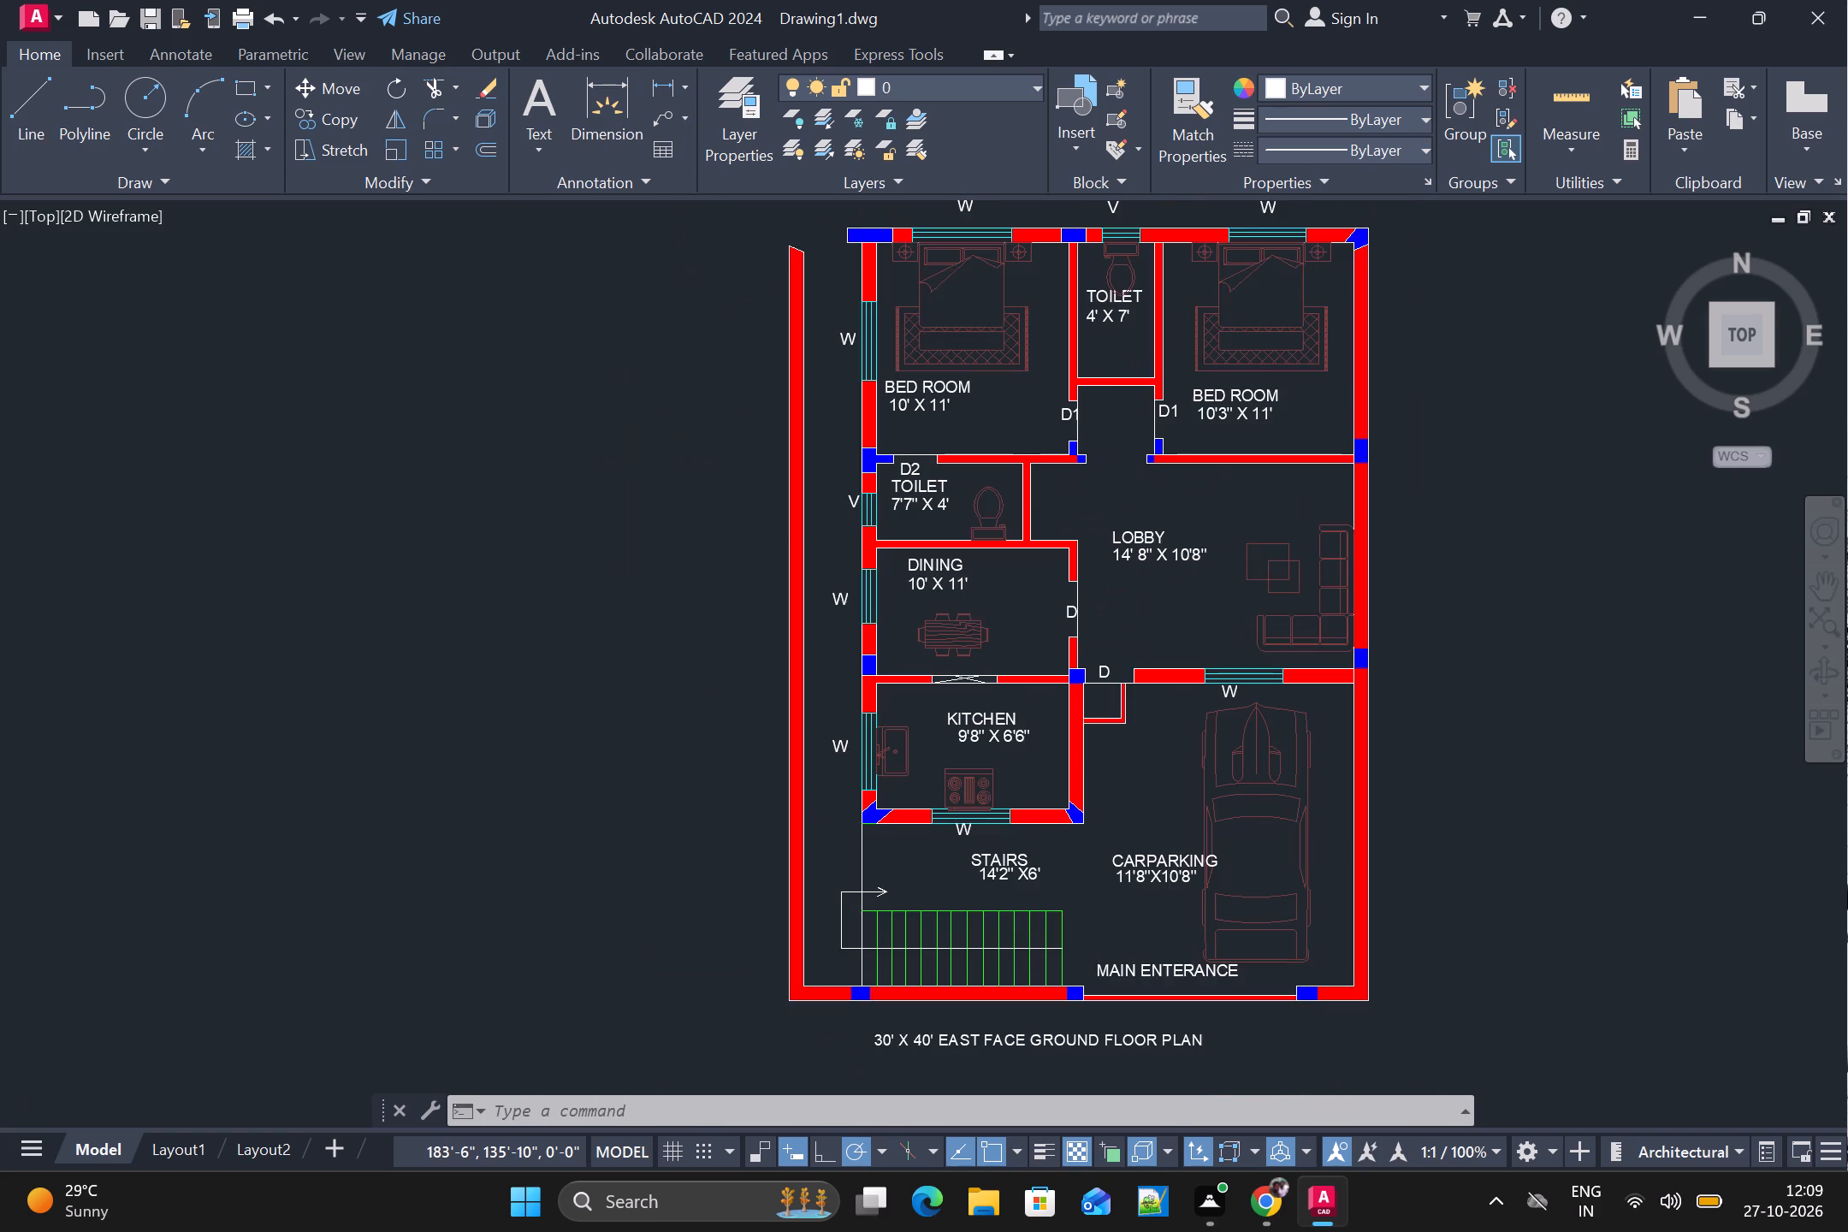
pyautogui.scroll(-2, 1253, 562)
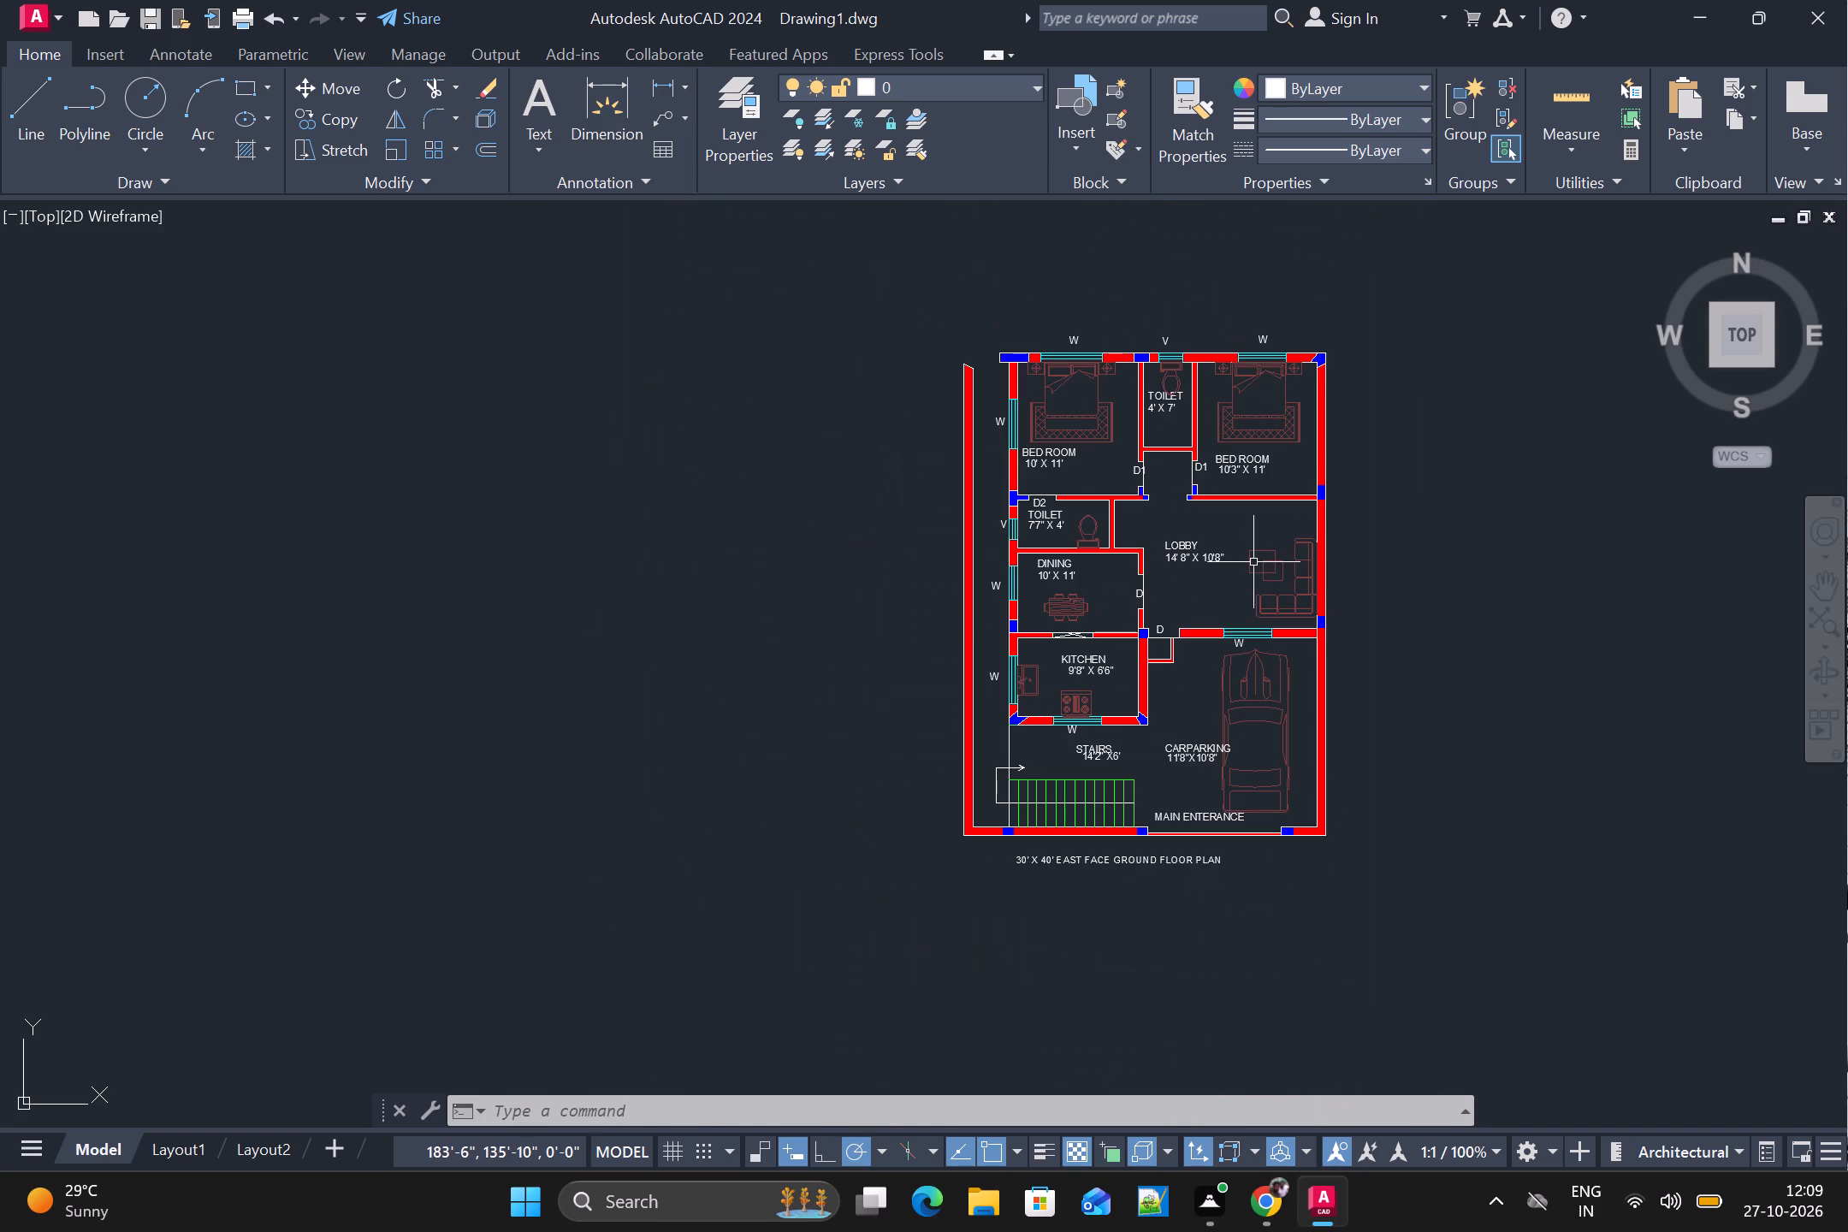
pyautogui.scroll(1, 1288, 527)
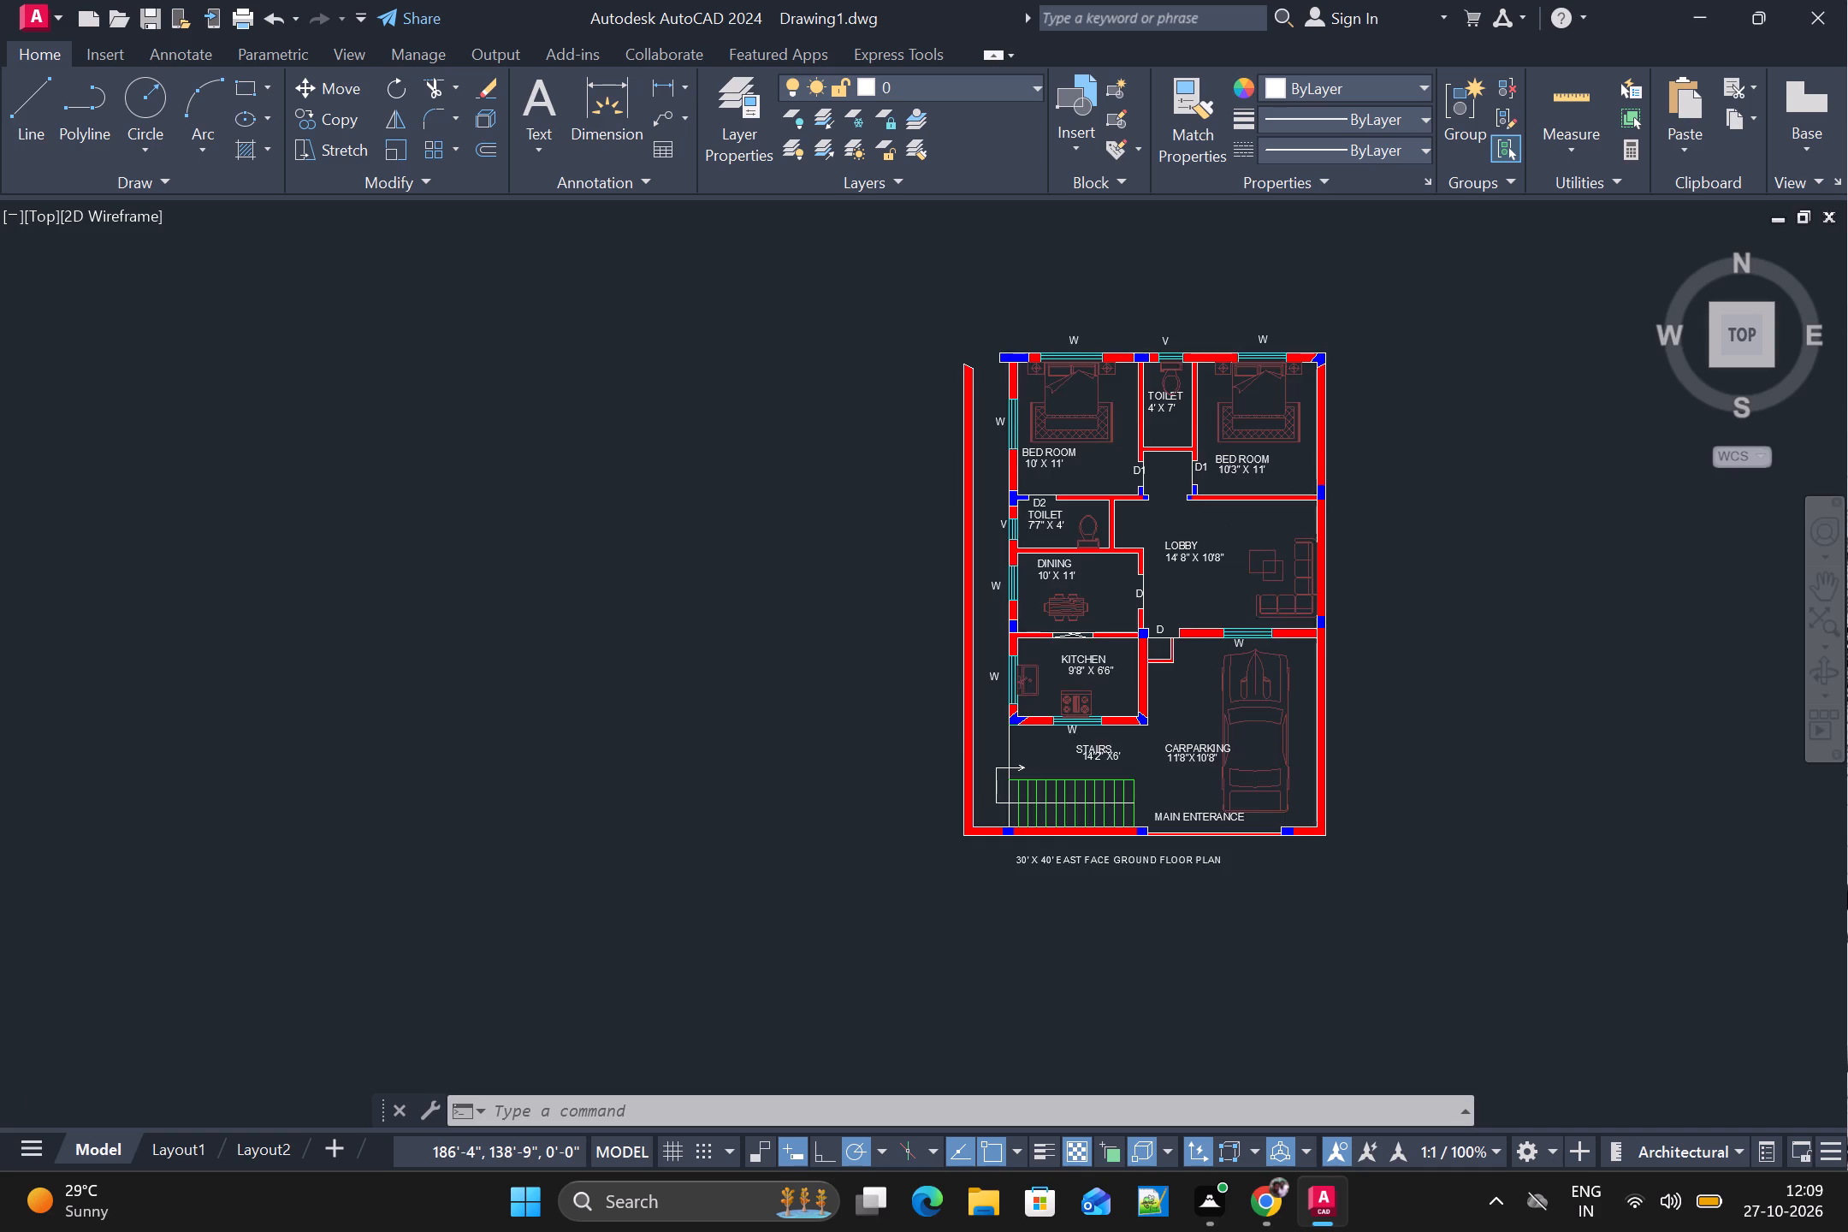
pyautogui.scroll(1, 1288, 527)
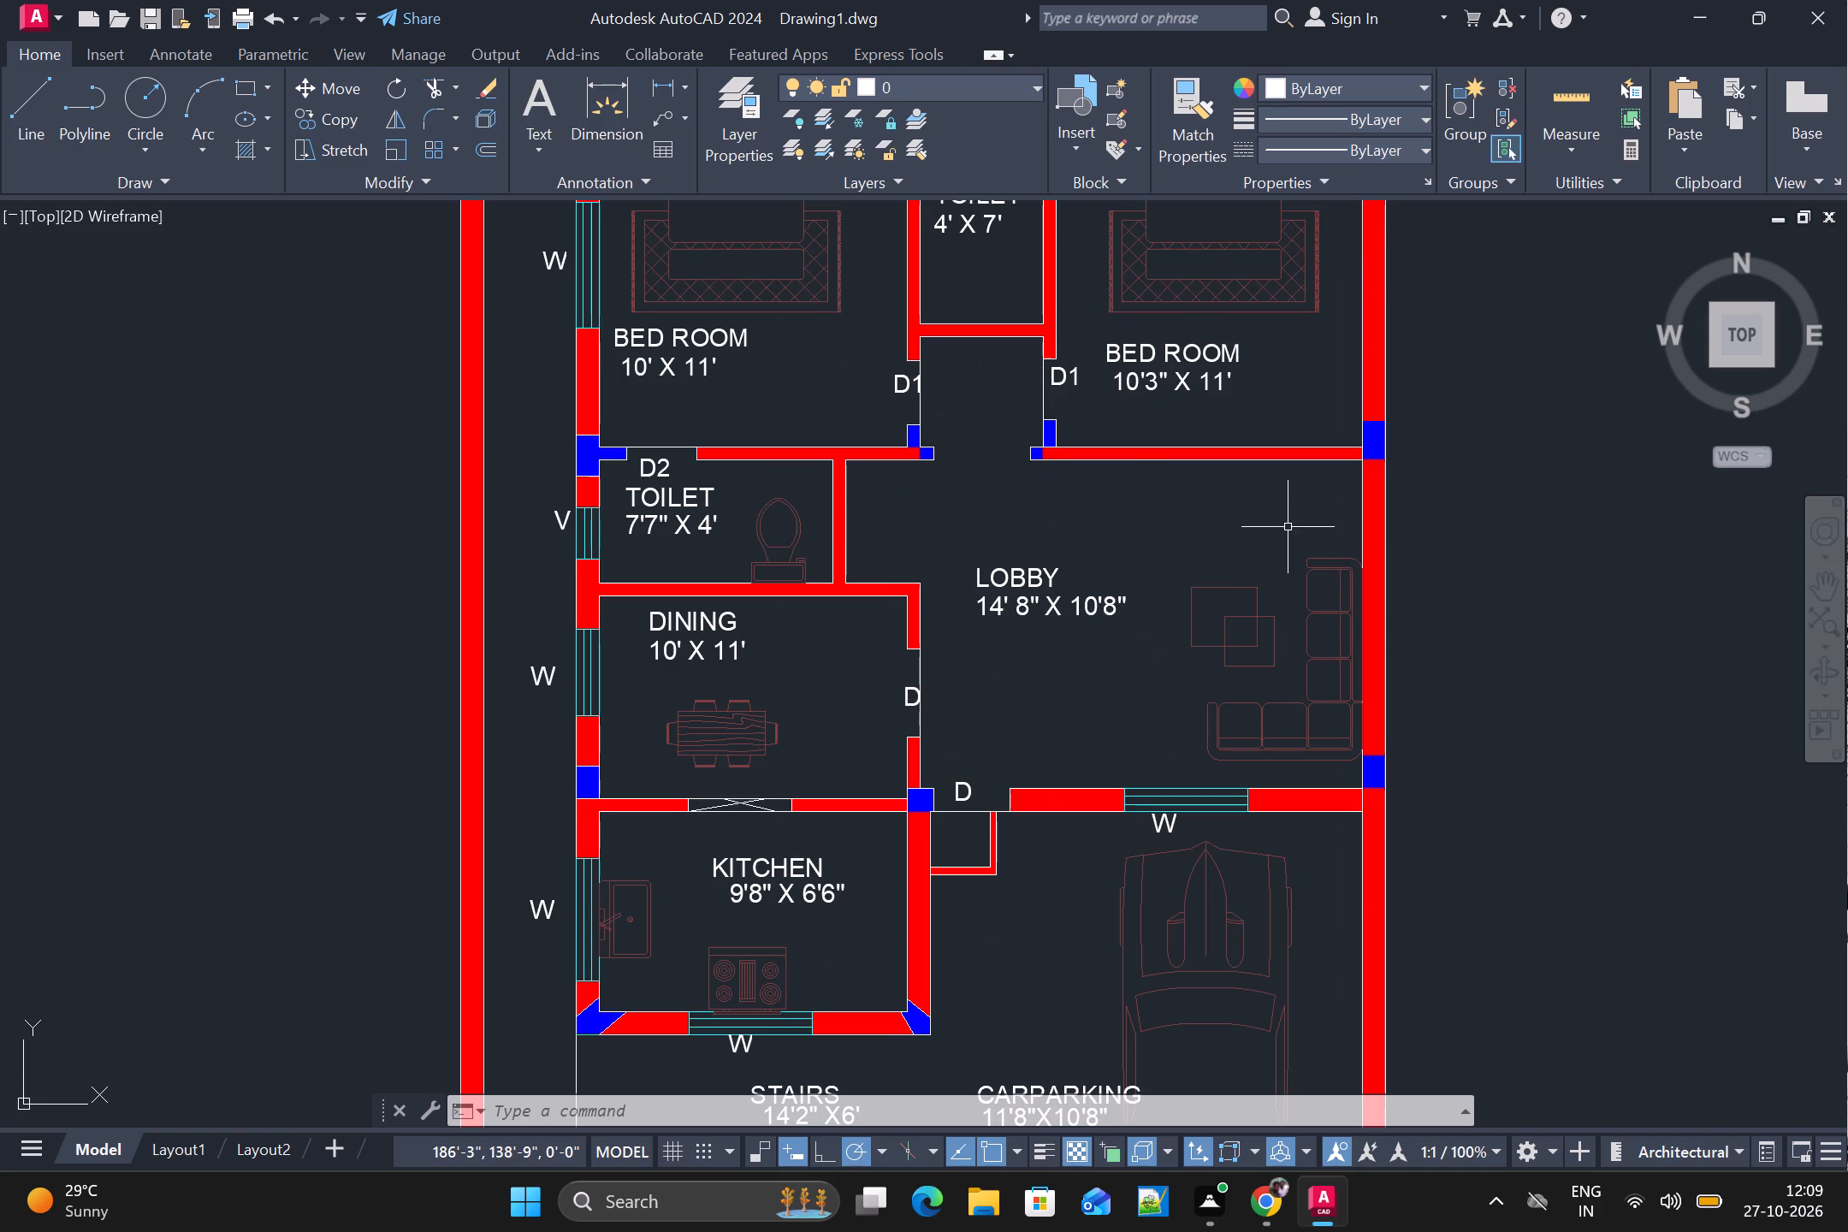
pyautogui.scroll(-1, 1288, 527)
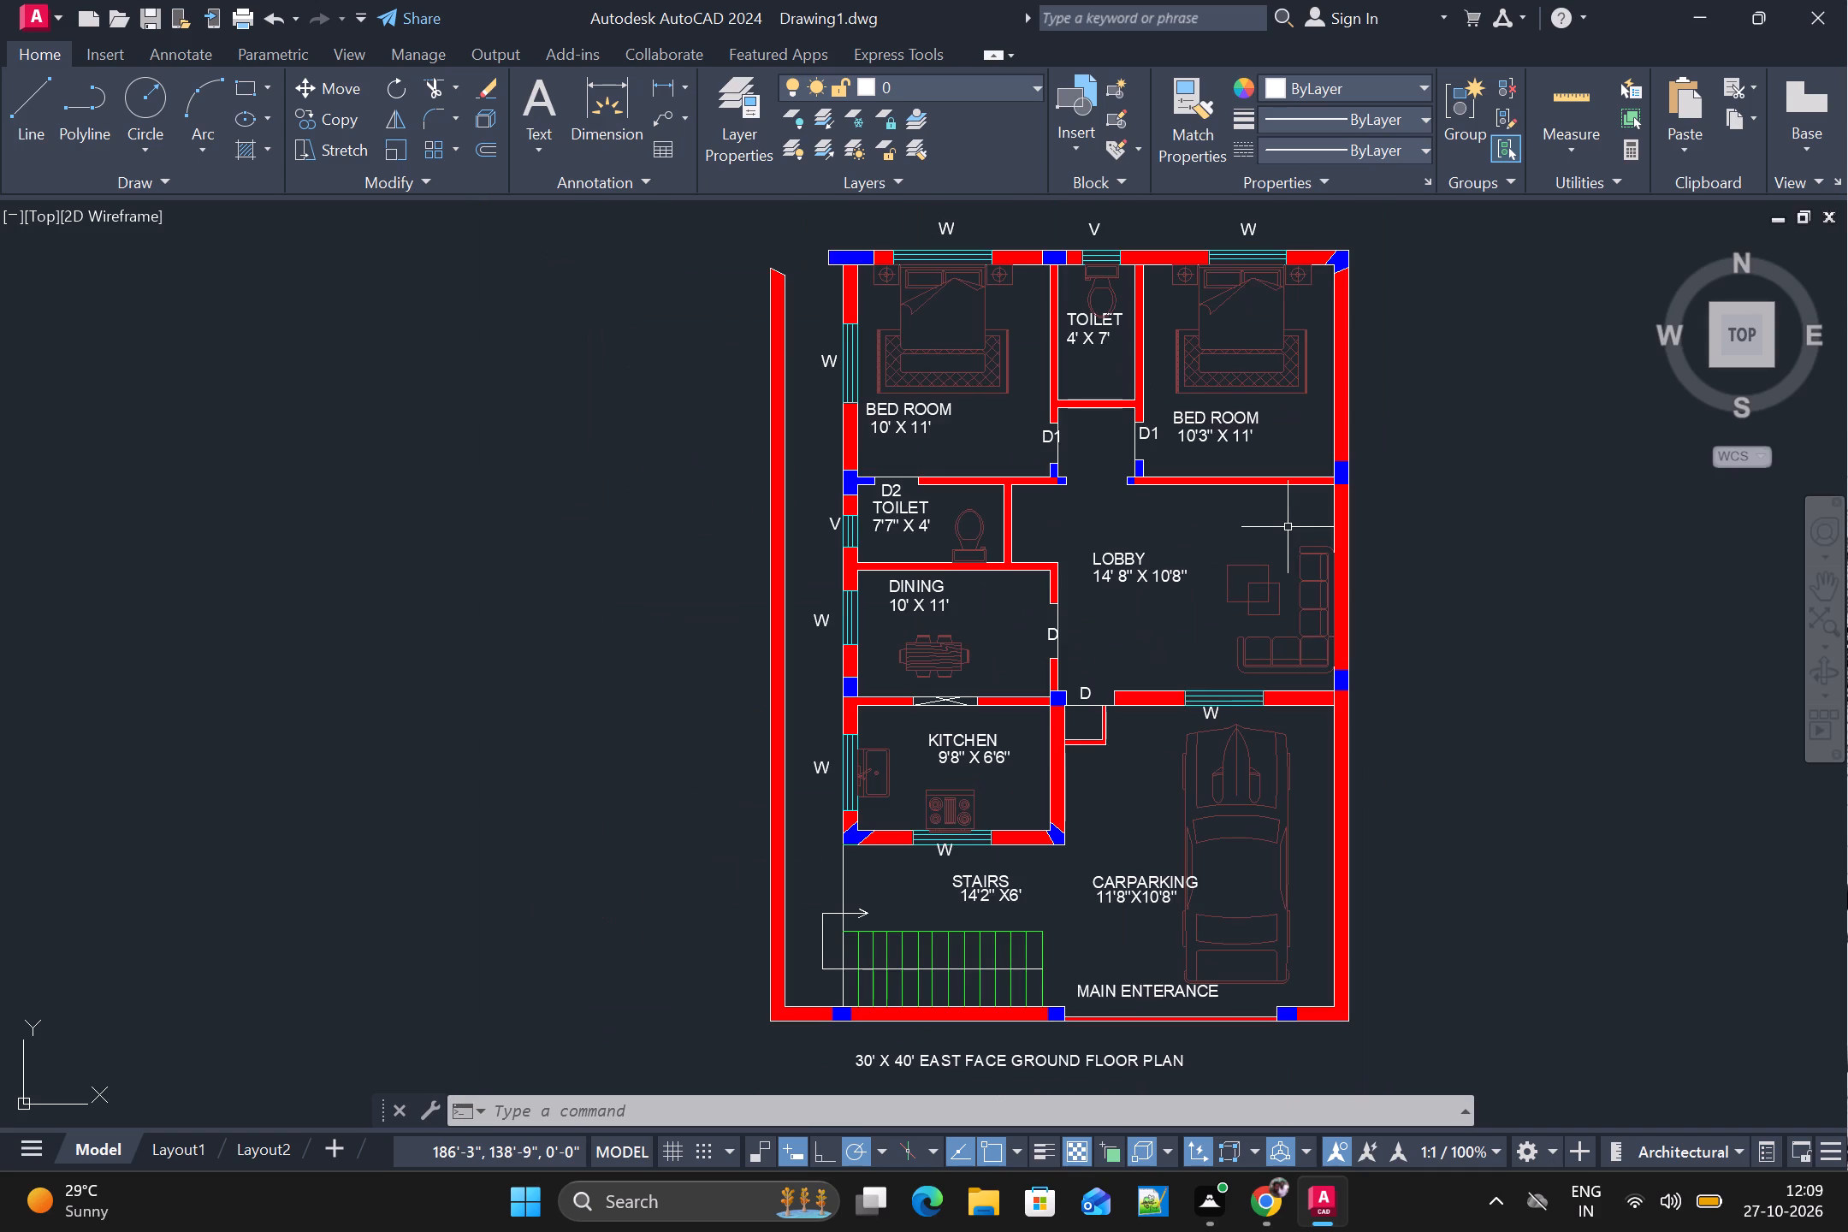
pyautogui.scroll(1, 868, 689)
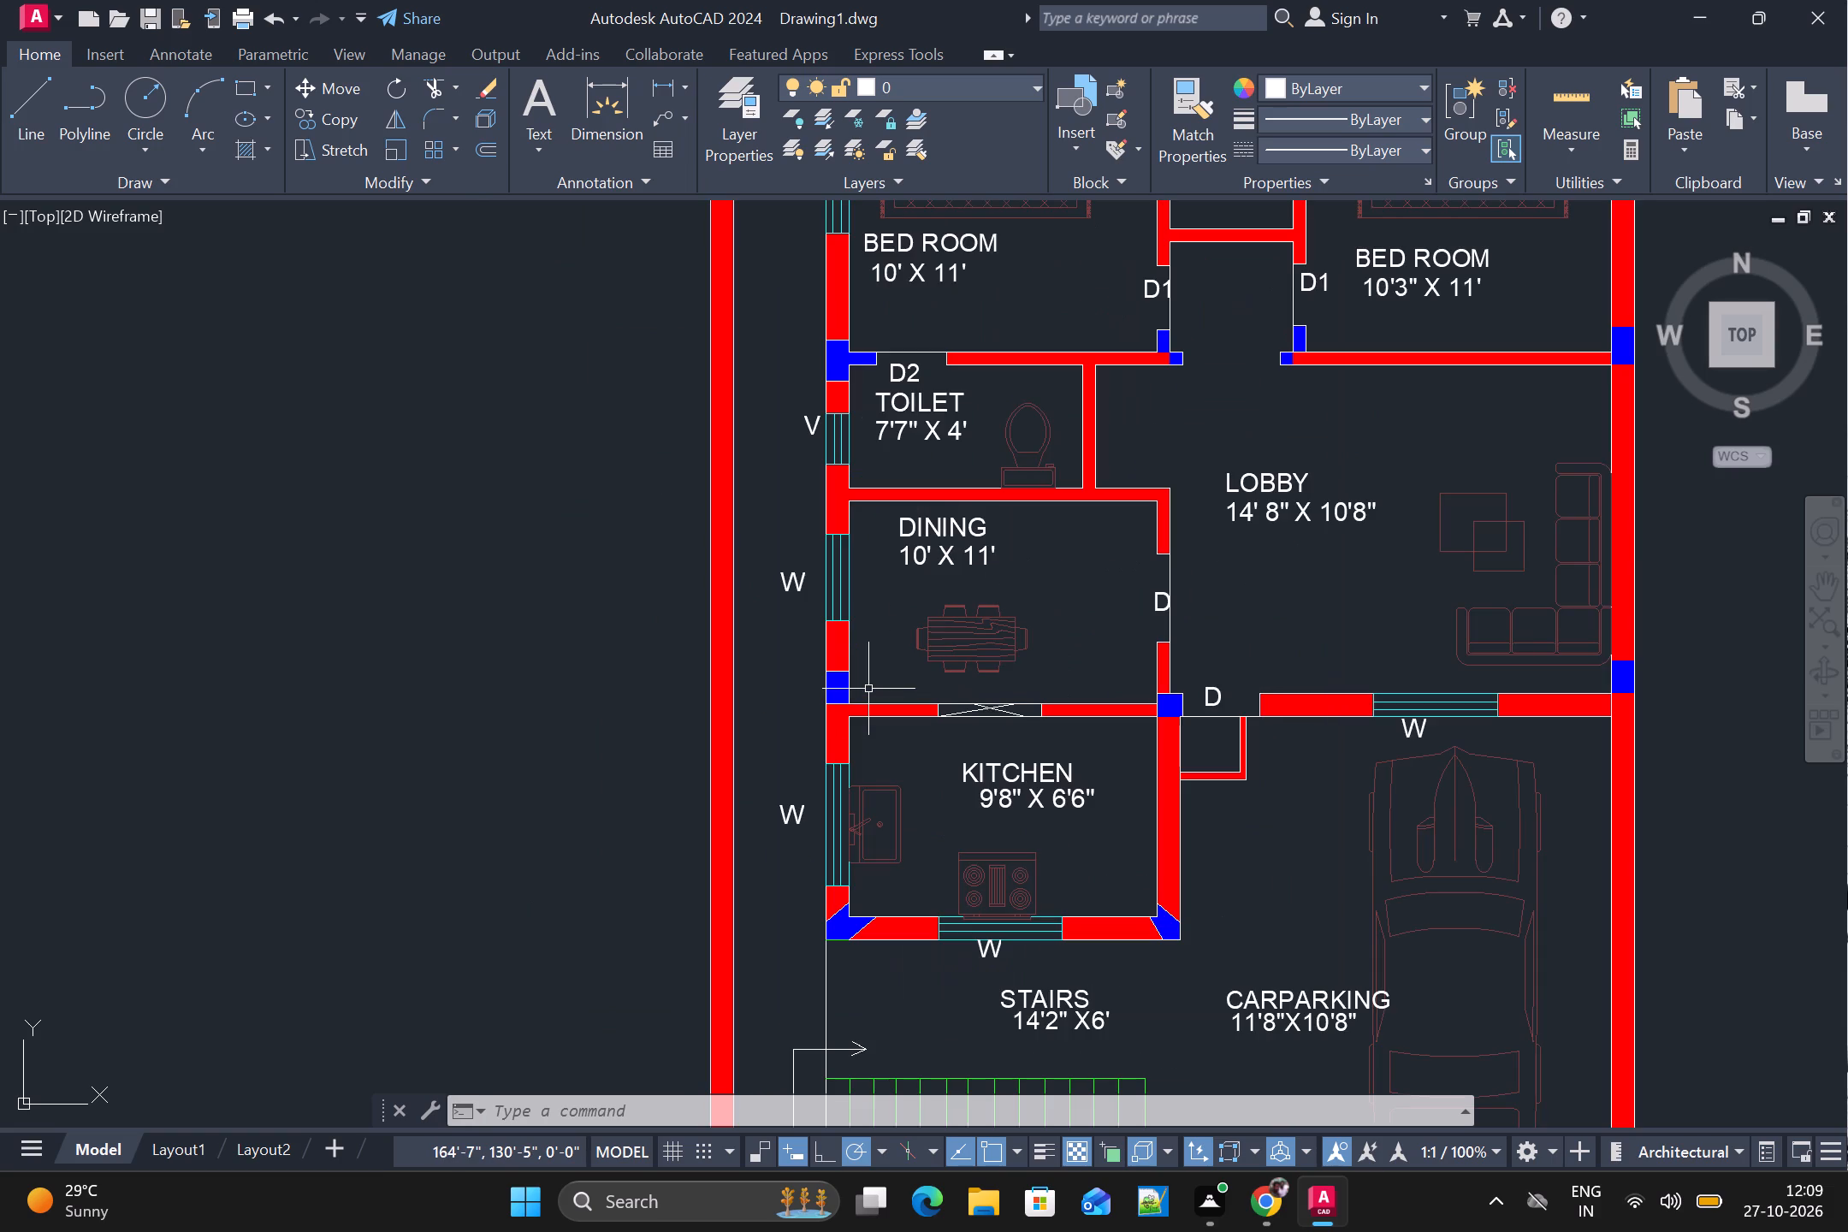
# Try to hatch the open side passage beside the 10' X 11' bedroom with the AR-CONC pattern and color Use Current.
pyautogui.scroll(-1, 868, 689)
pyautogui.write('H')
pyautogui.press('space')
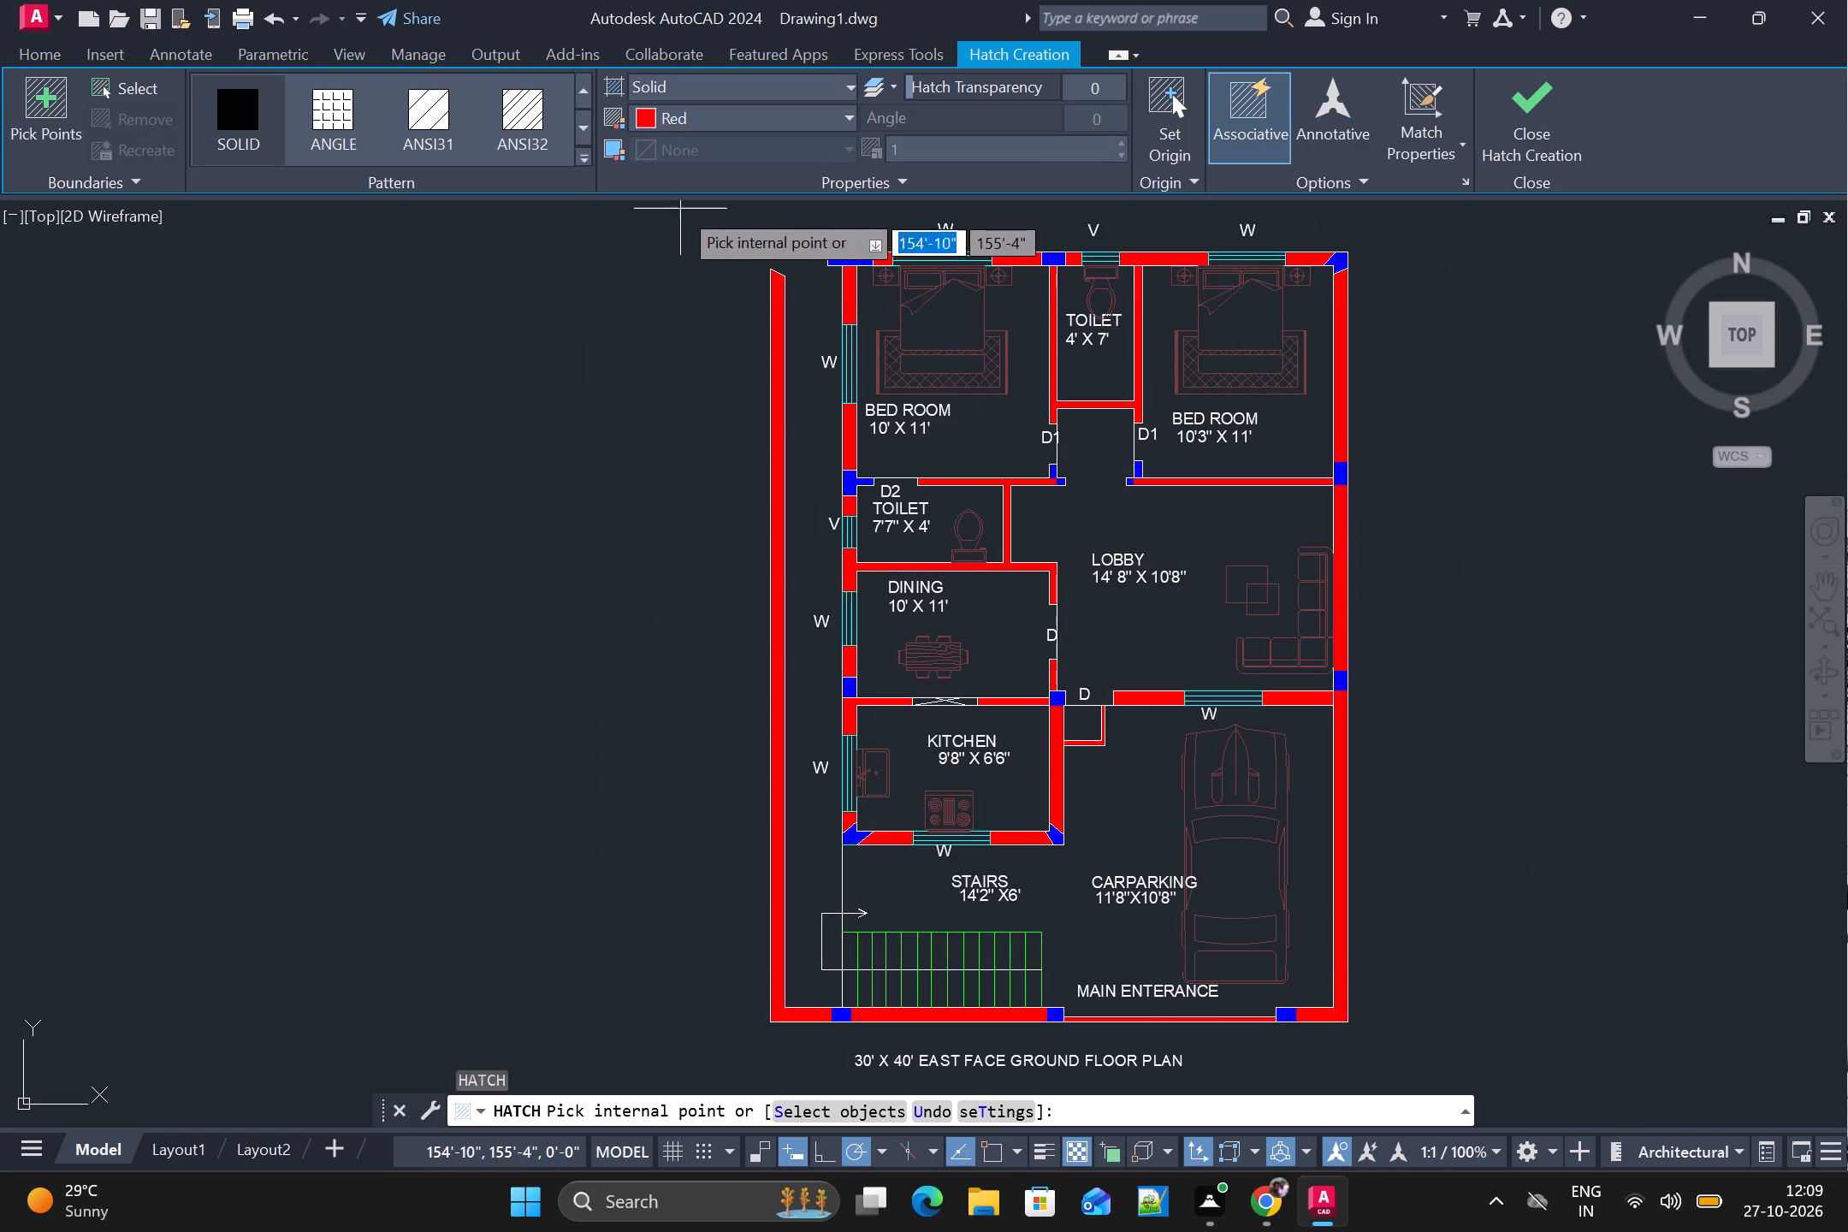
pyautogui.click(579, 150)
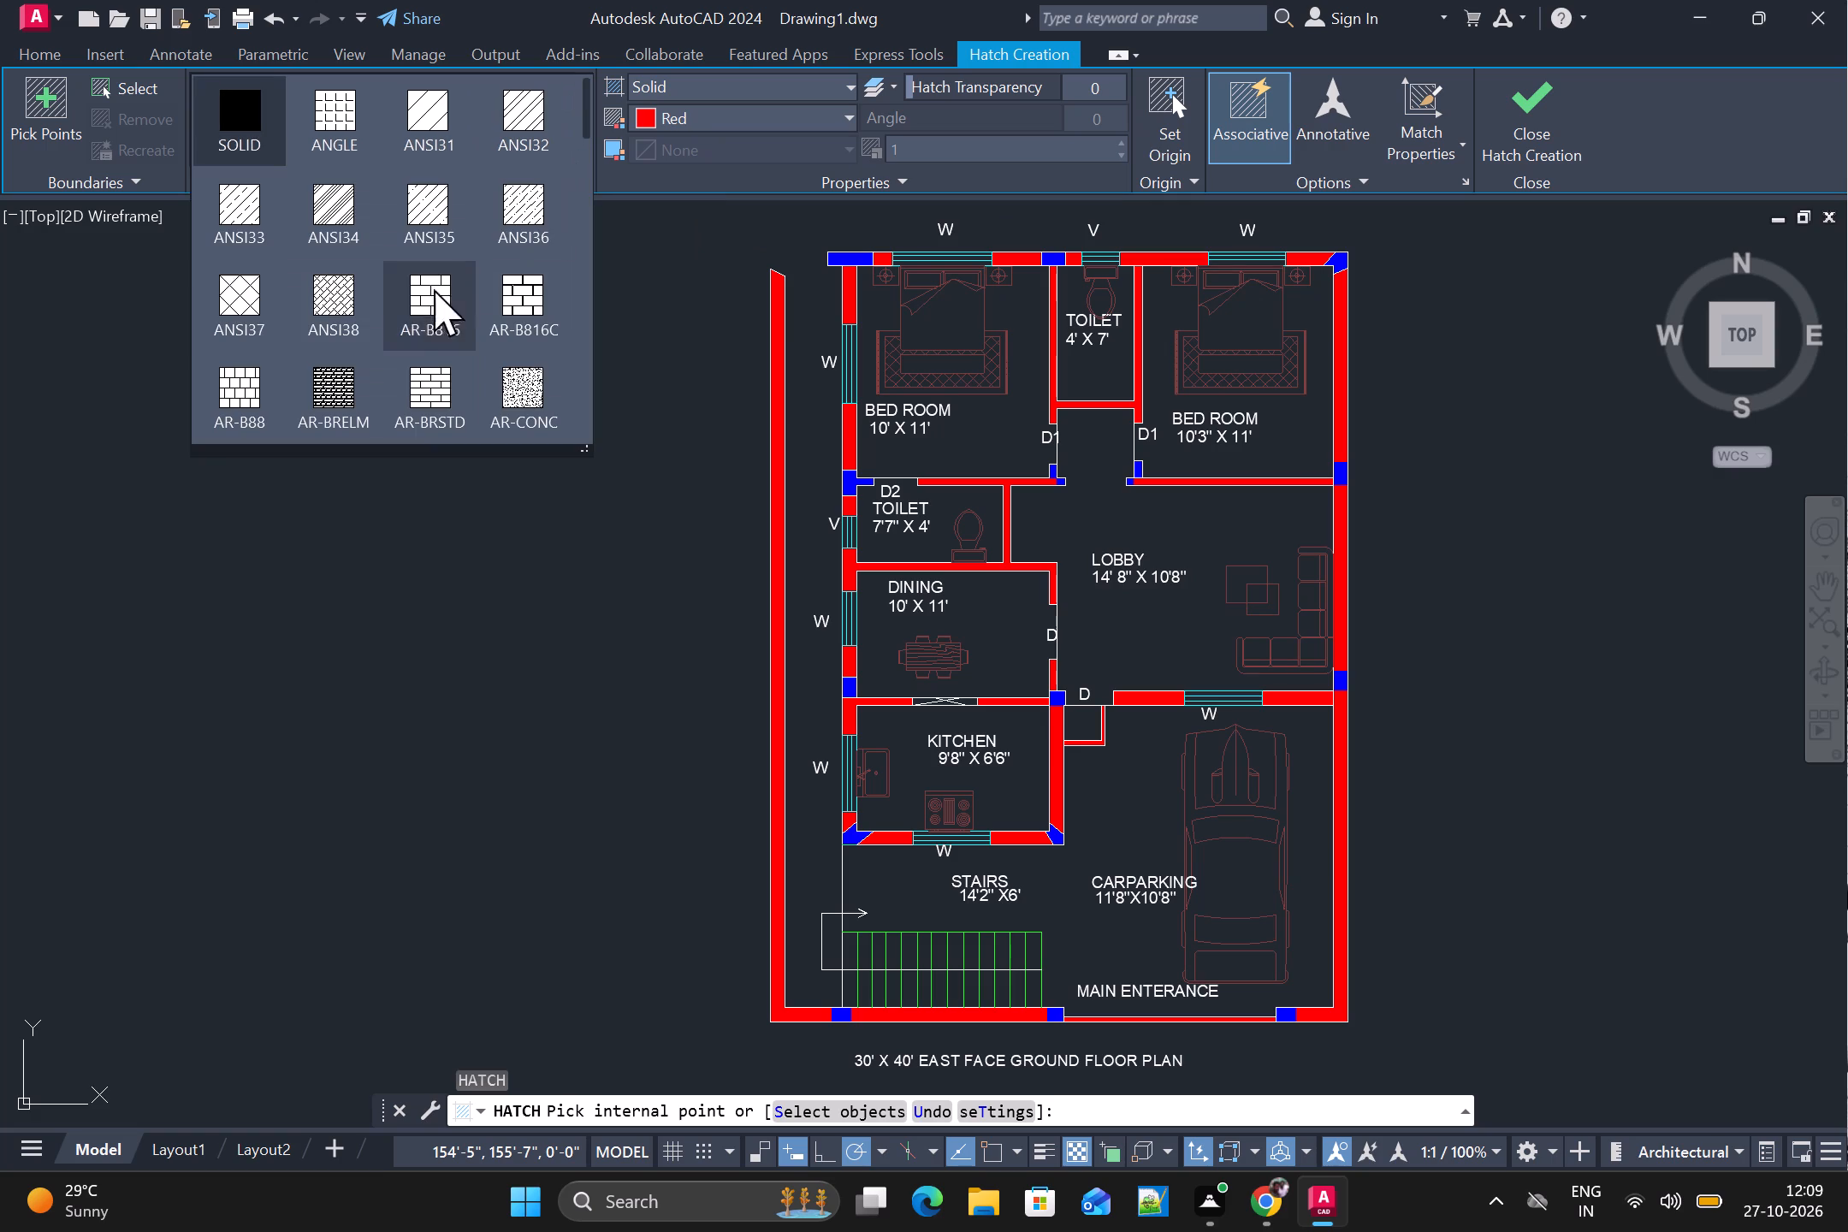
pyautogui.click(519, 379)
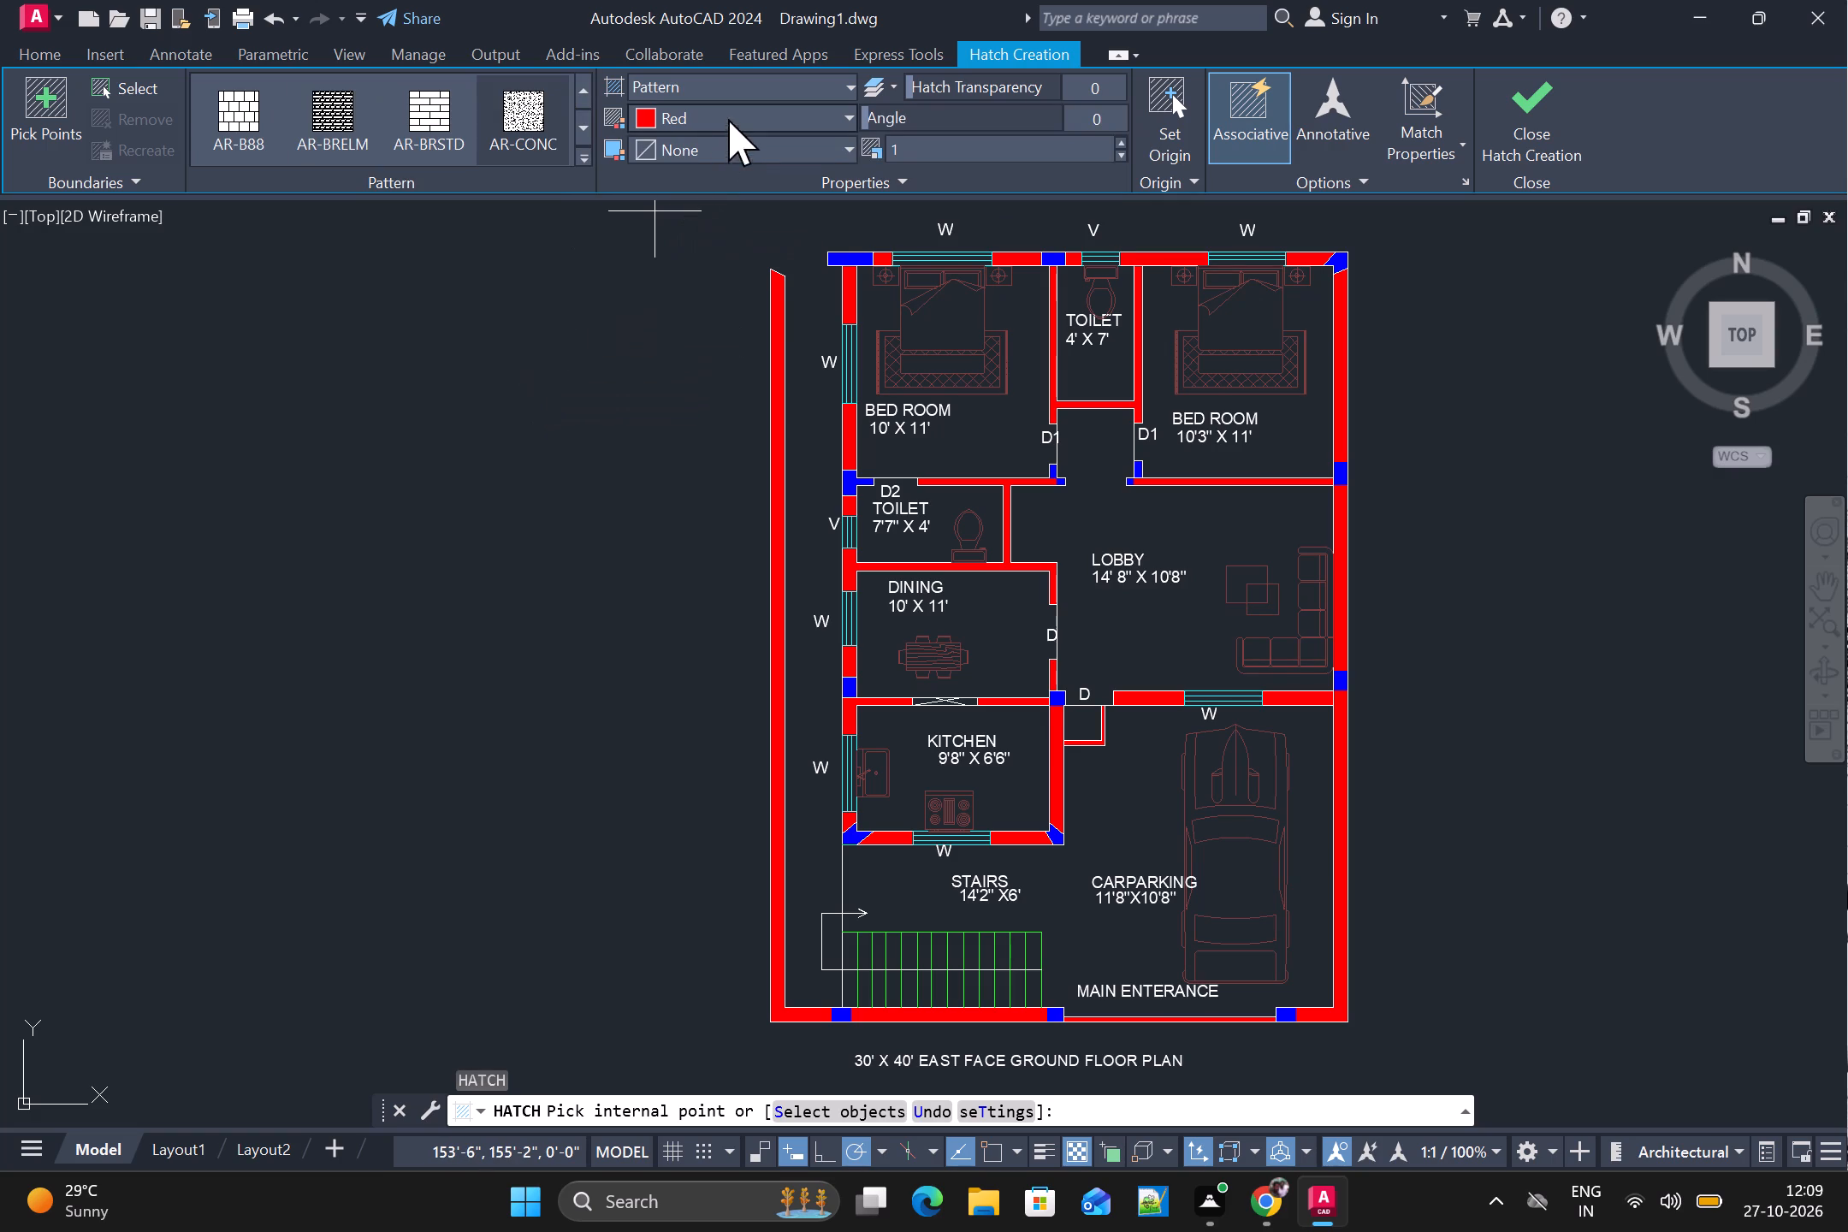
pyautogui.click(728, 119)
pyautogui.click(653, 198)
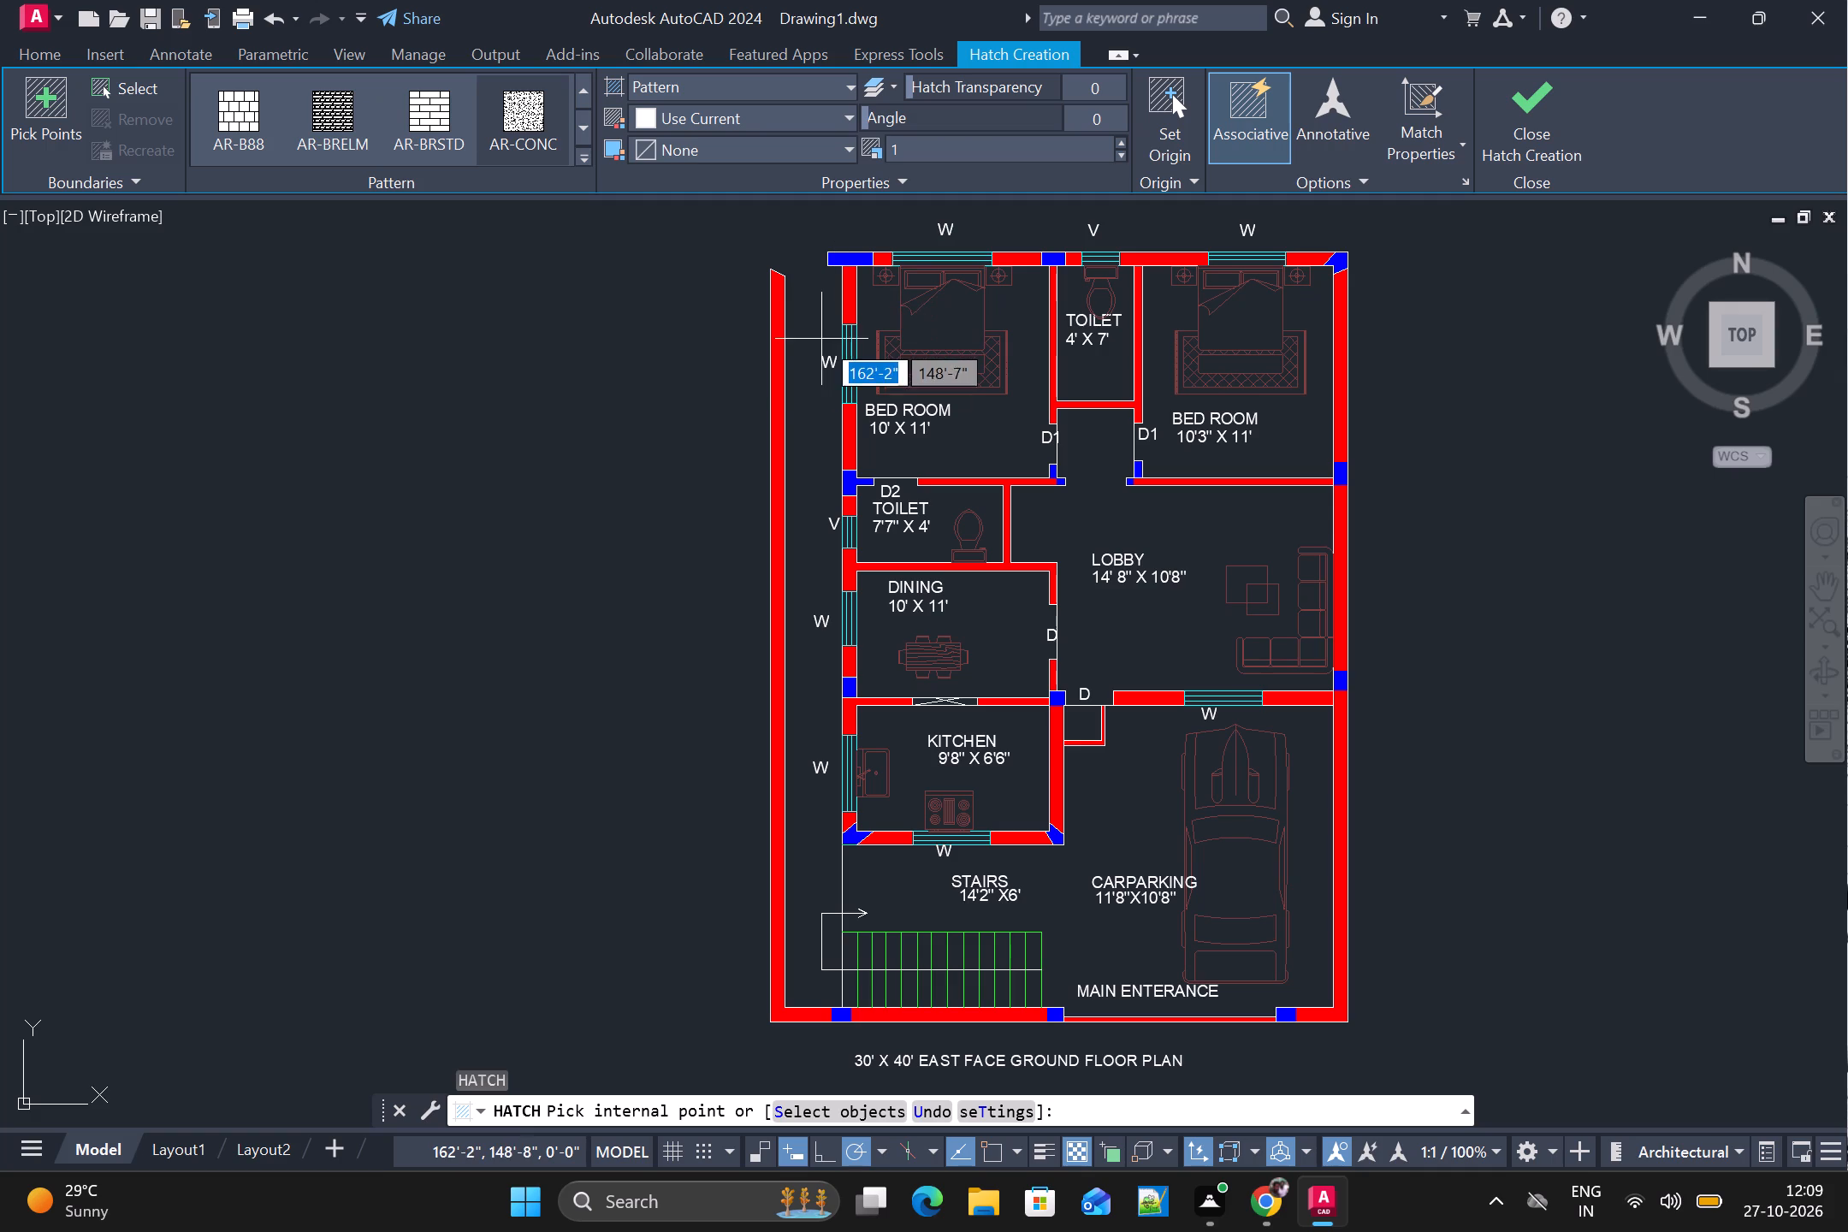
pyautogui.click(821, 414)
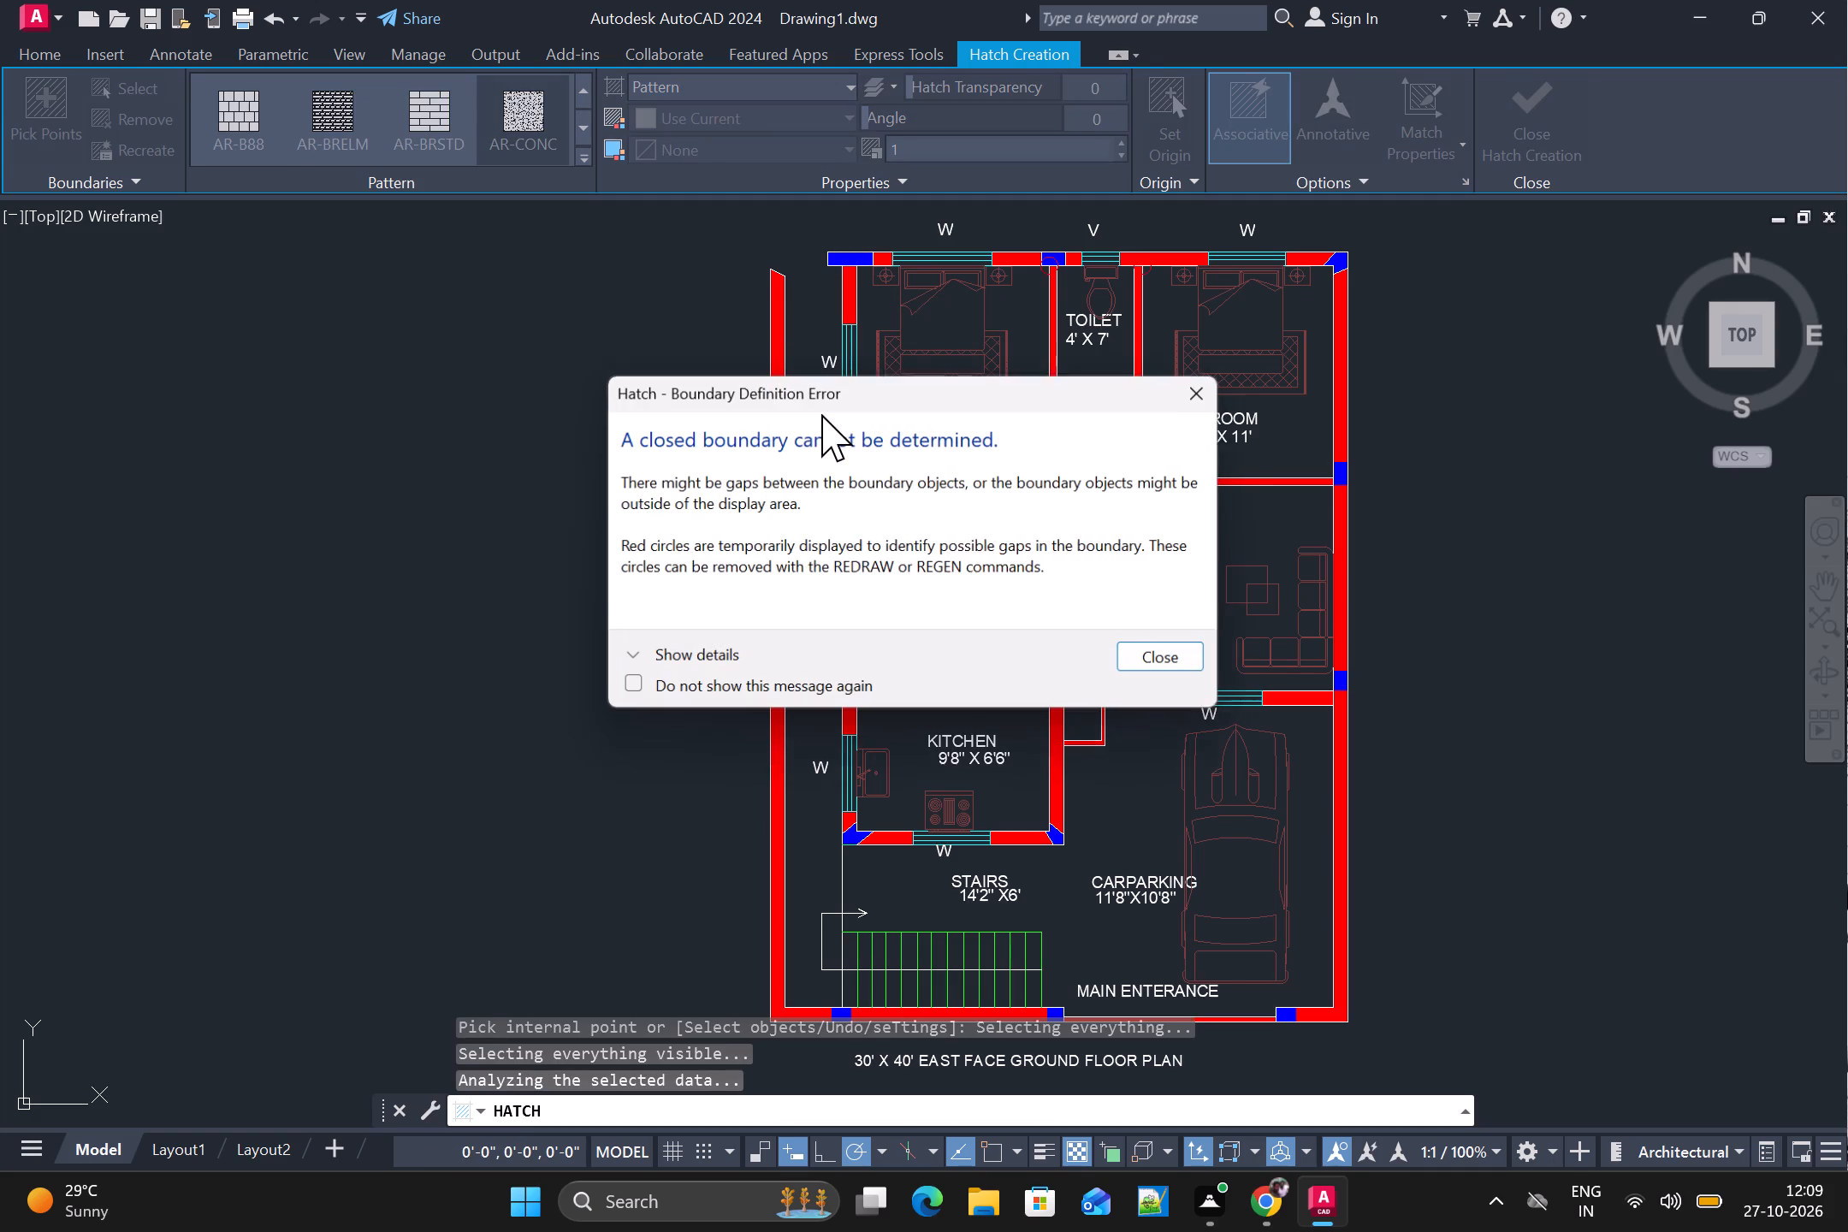
pyautogui.click(1184, 648)
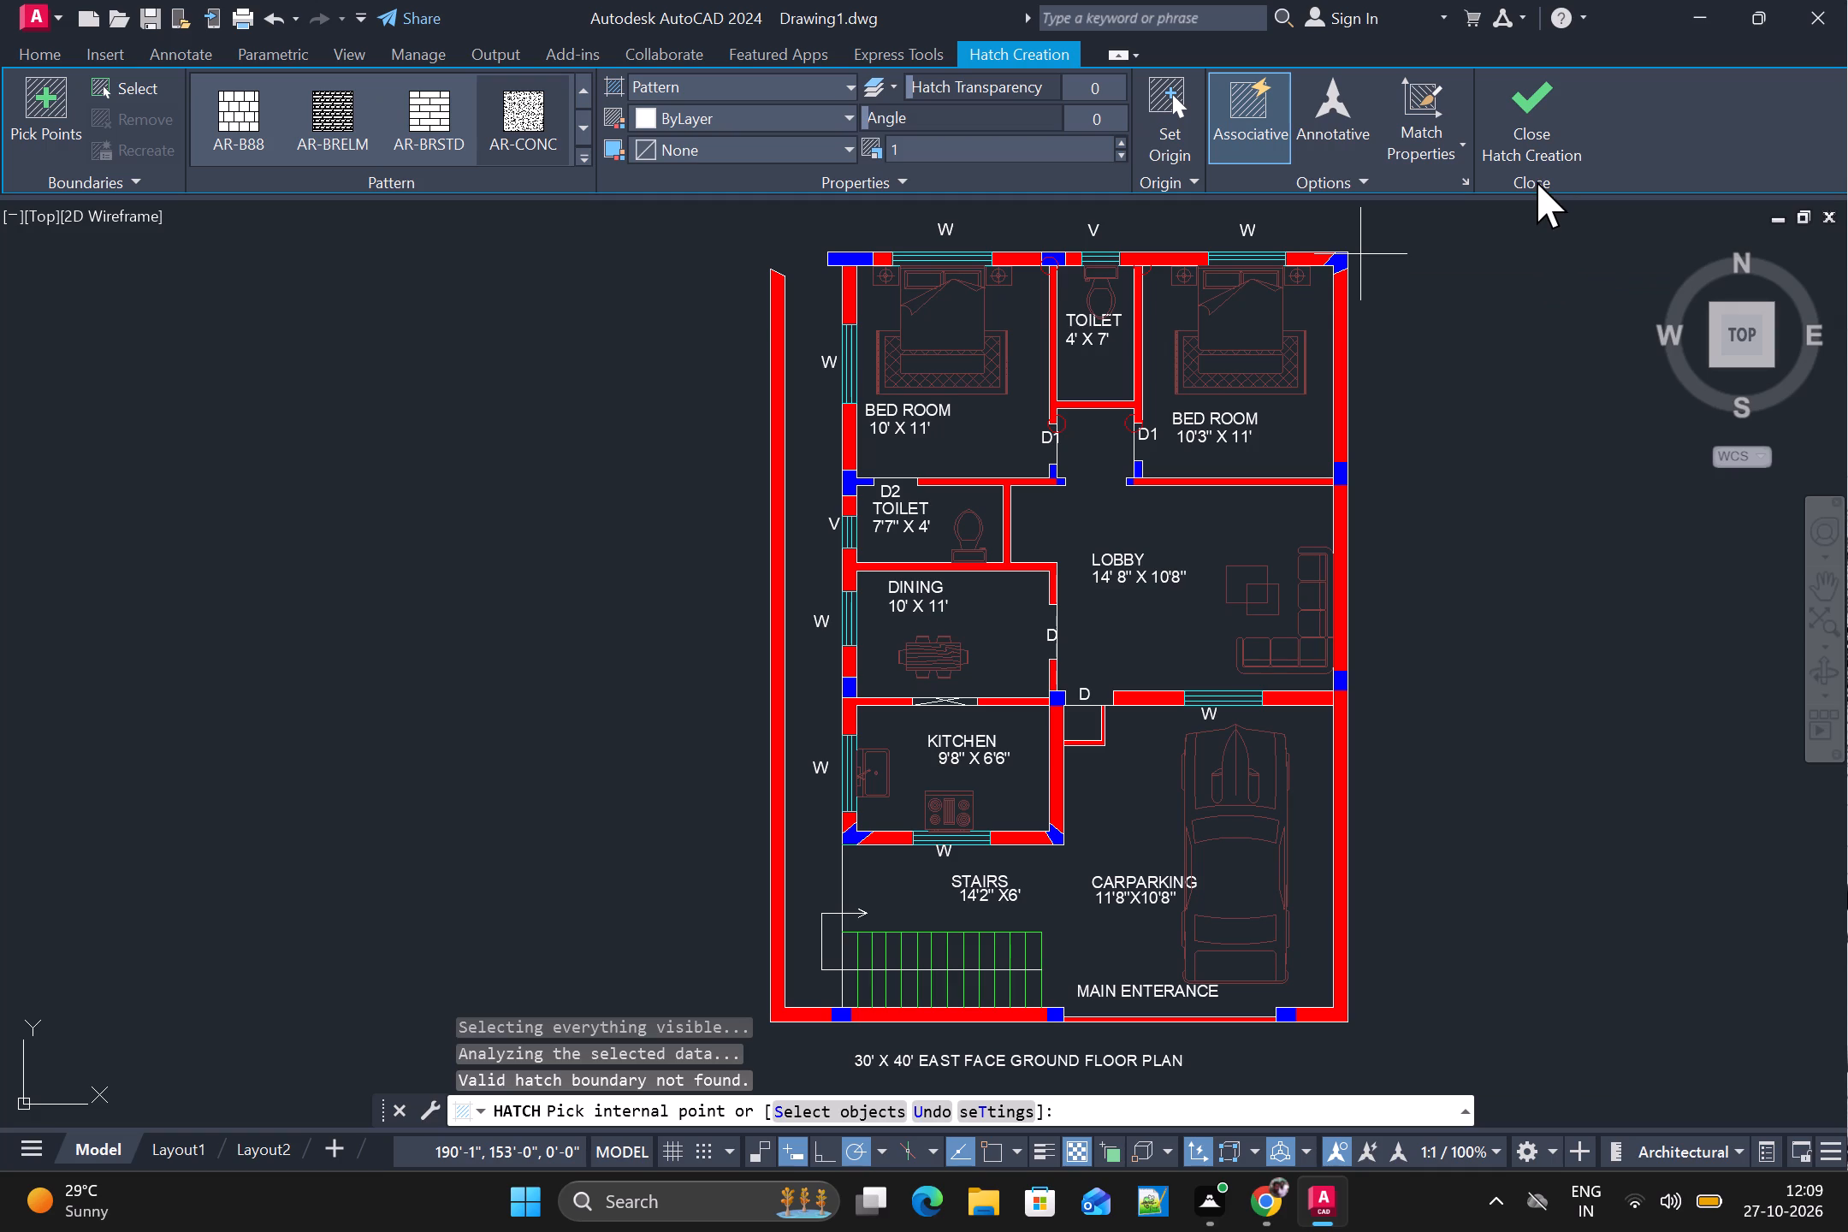
pyautogui.click(1531, 141)
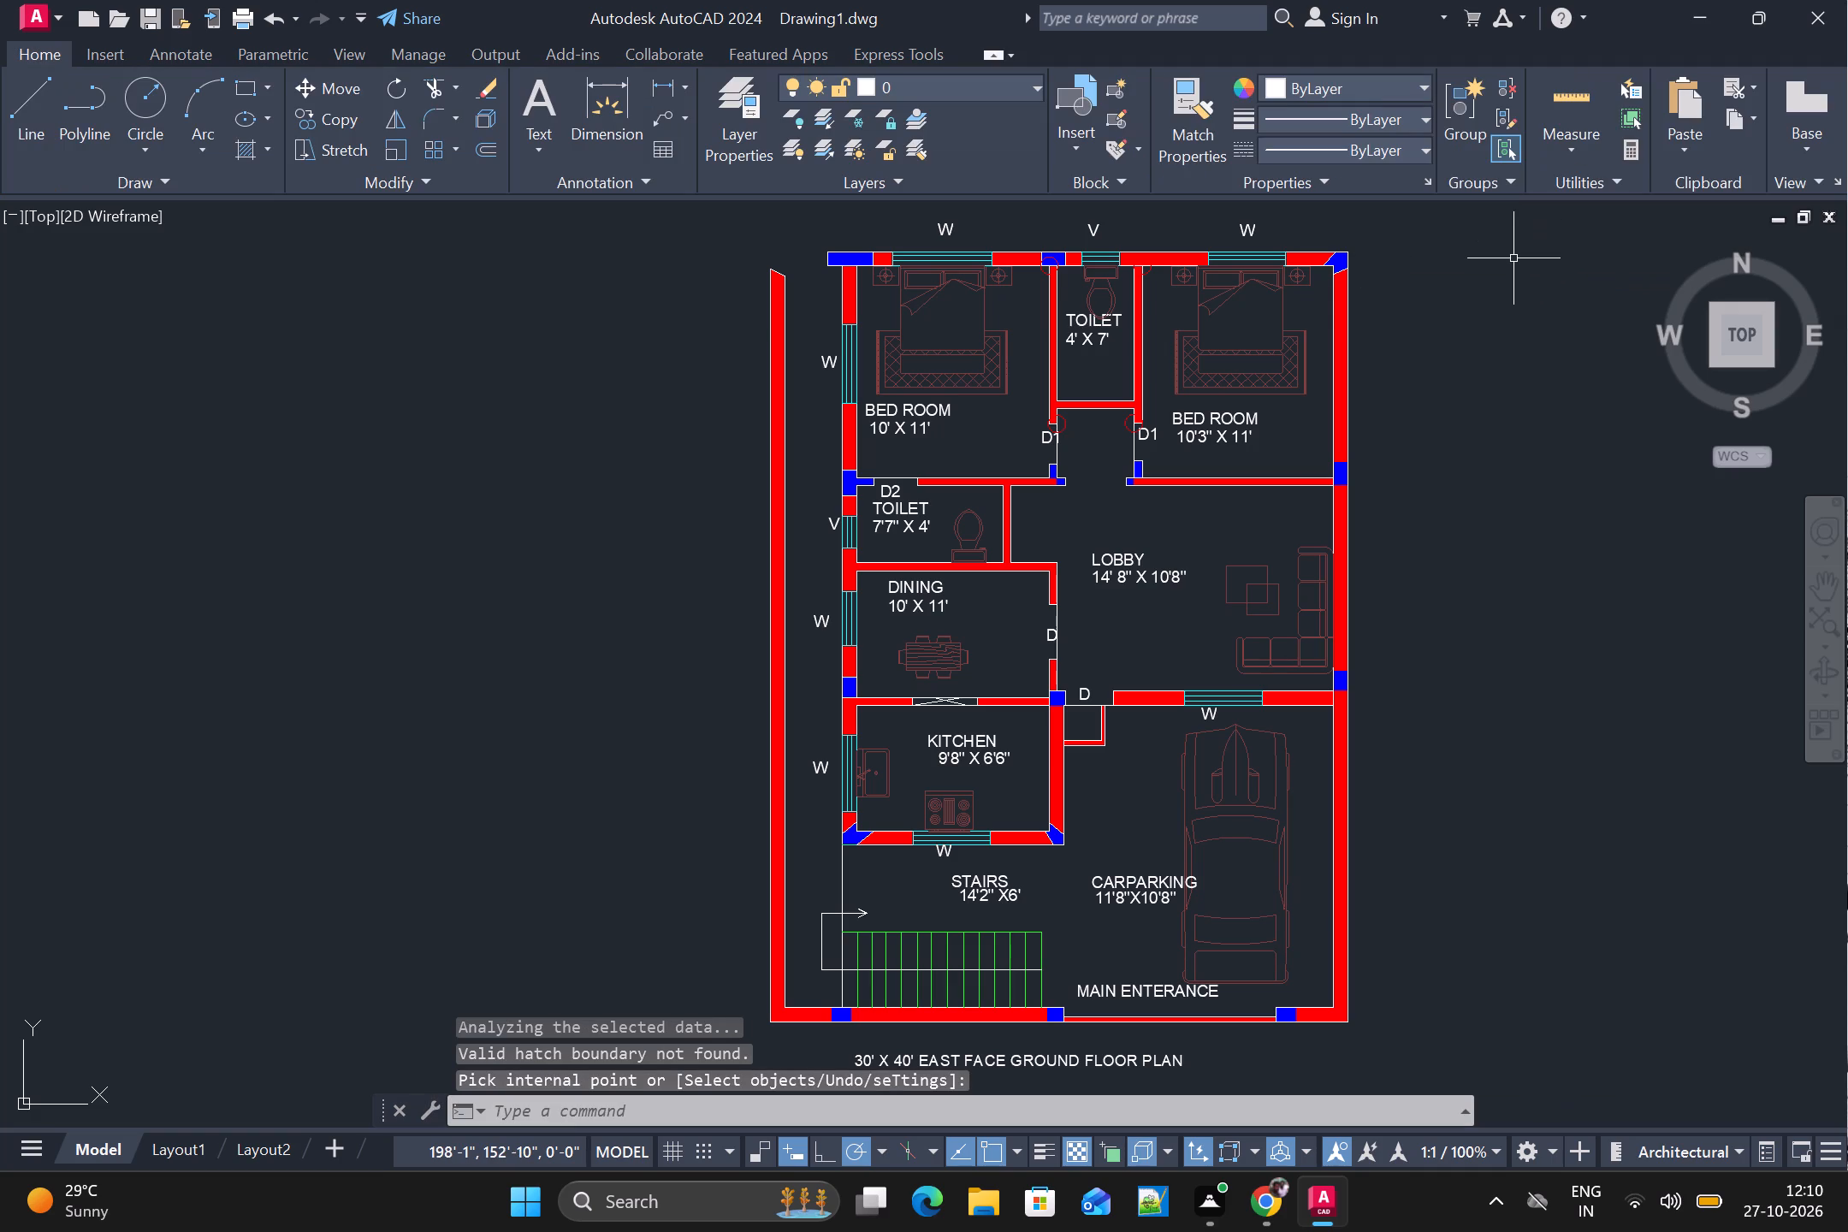
# Draw a horizontal line about 3' long closing the passage's top end, from the 10' X 11' bedroom's side wall to the outer wall.
pyautogui.write('L')
pyautogui.press('space')
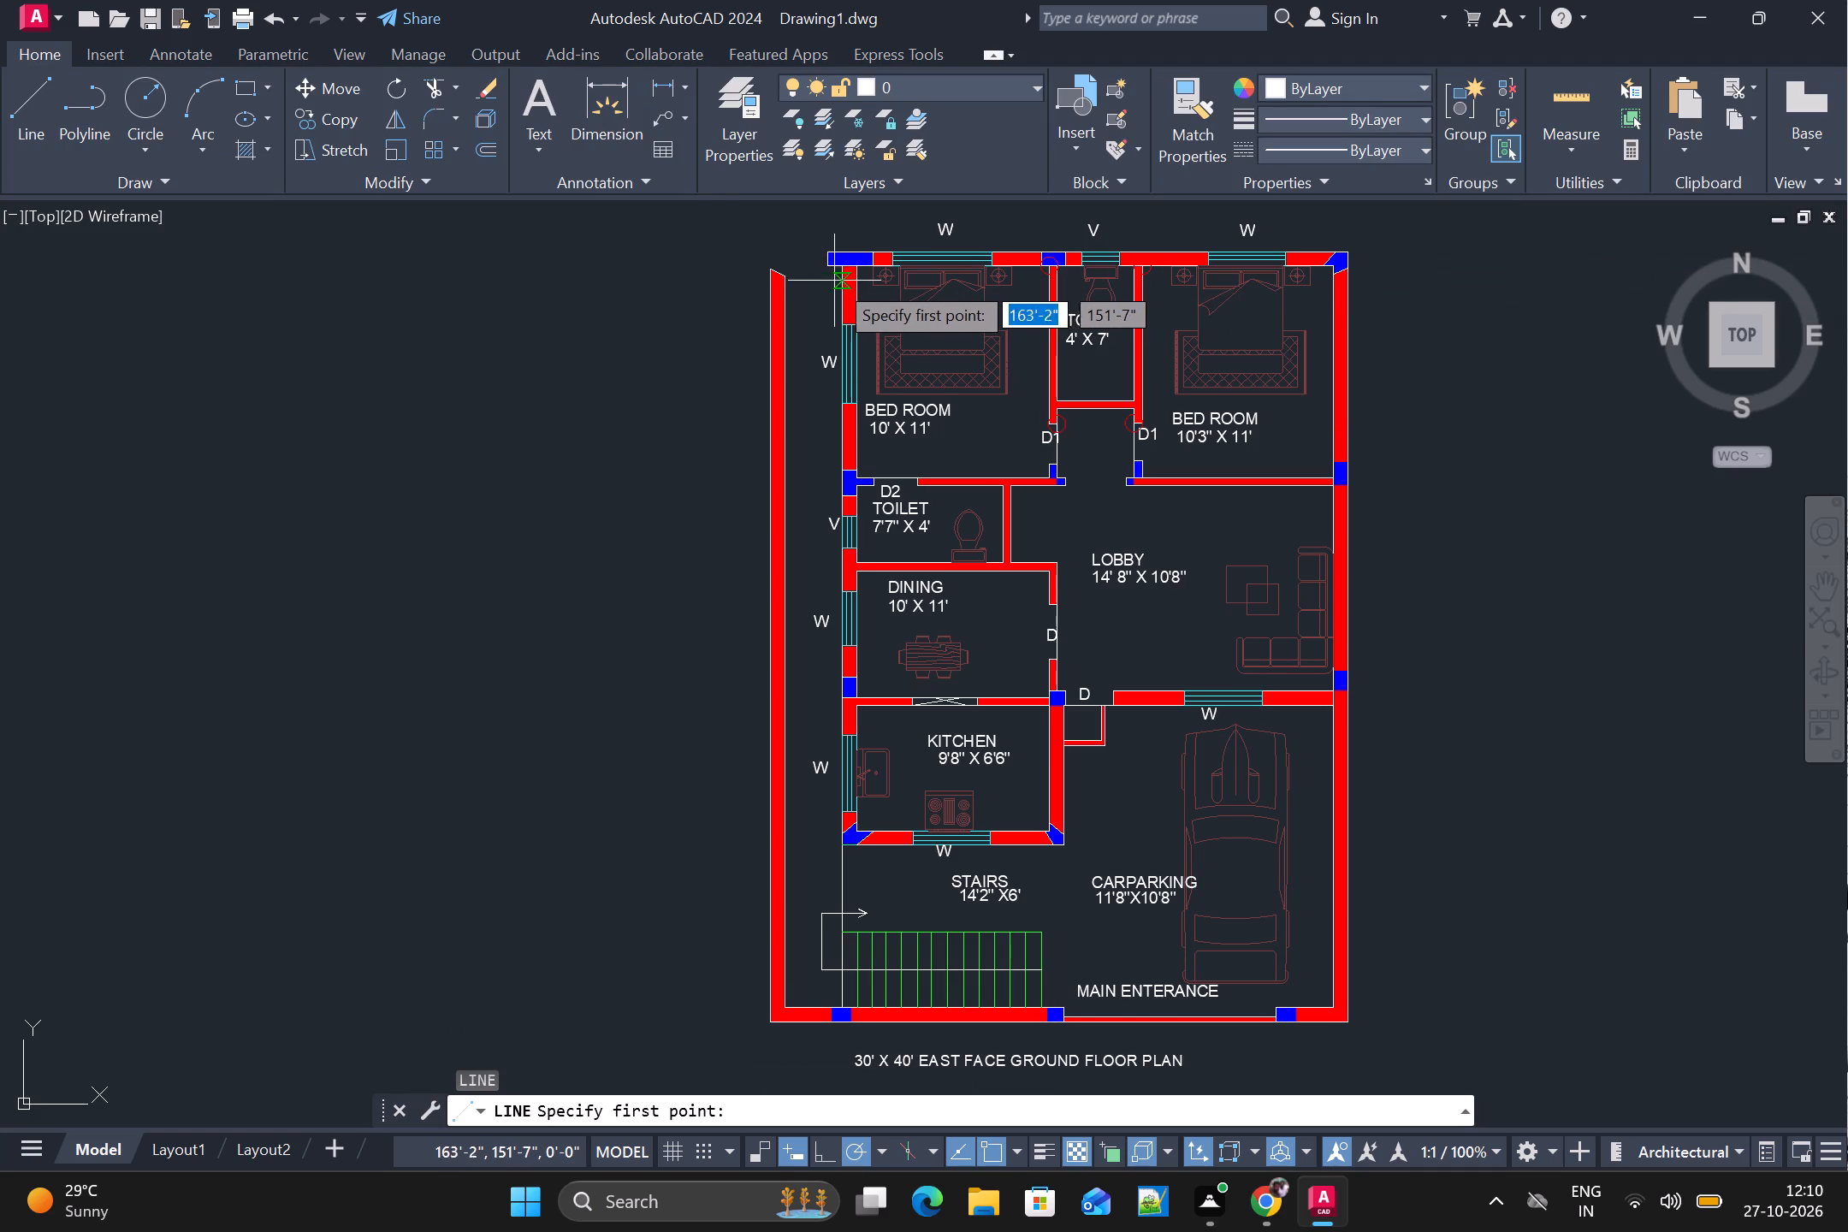
pyautogui.scroll(2, 836, 281)
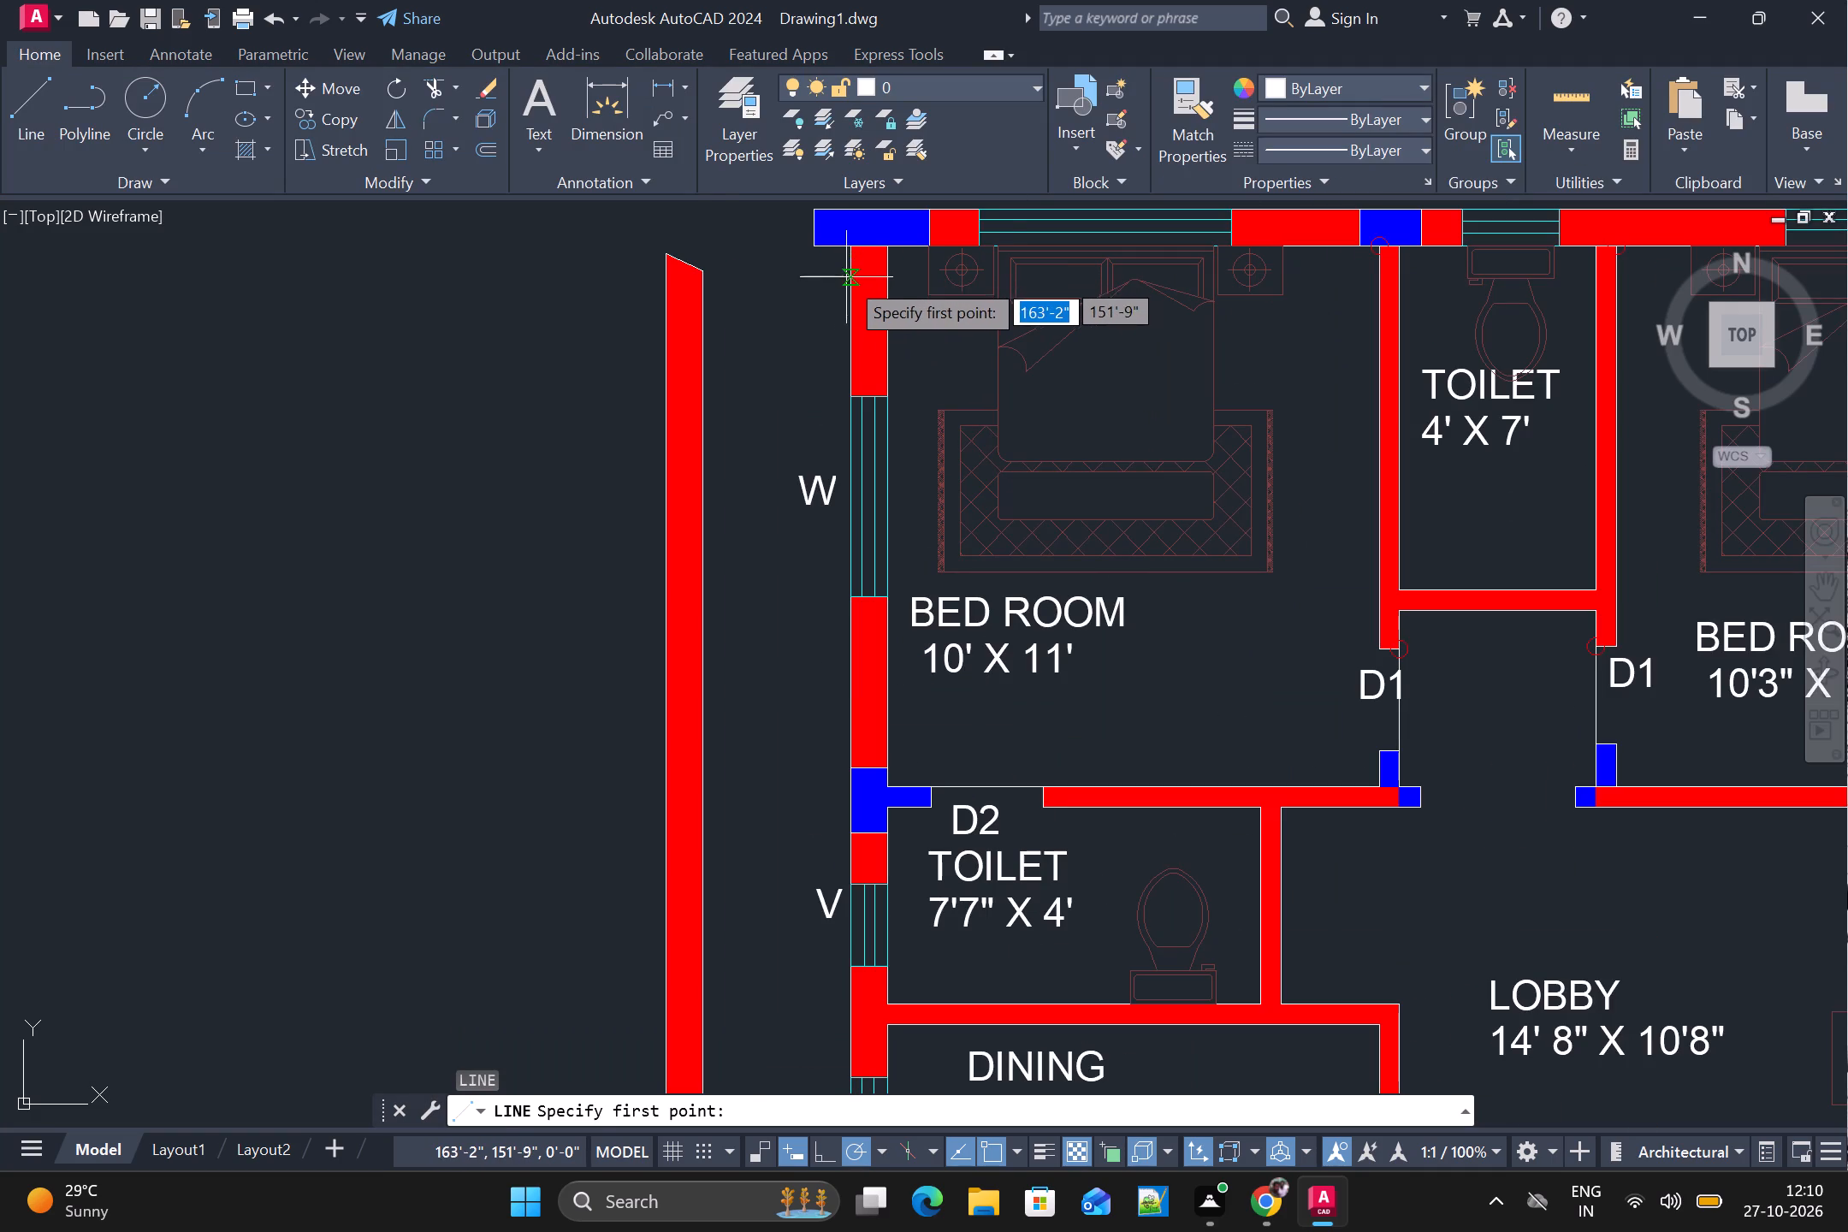
pyautogui.click(850, 279)
pyautogui.click(708, 287)
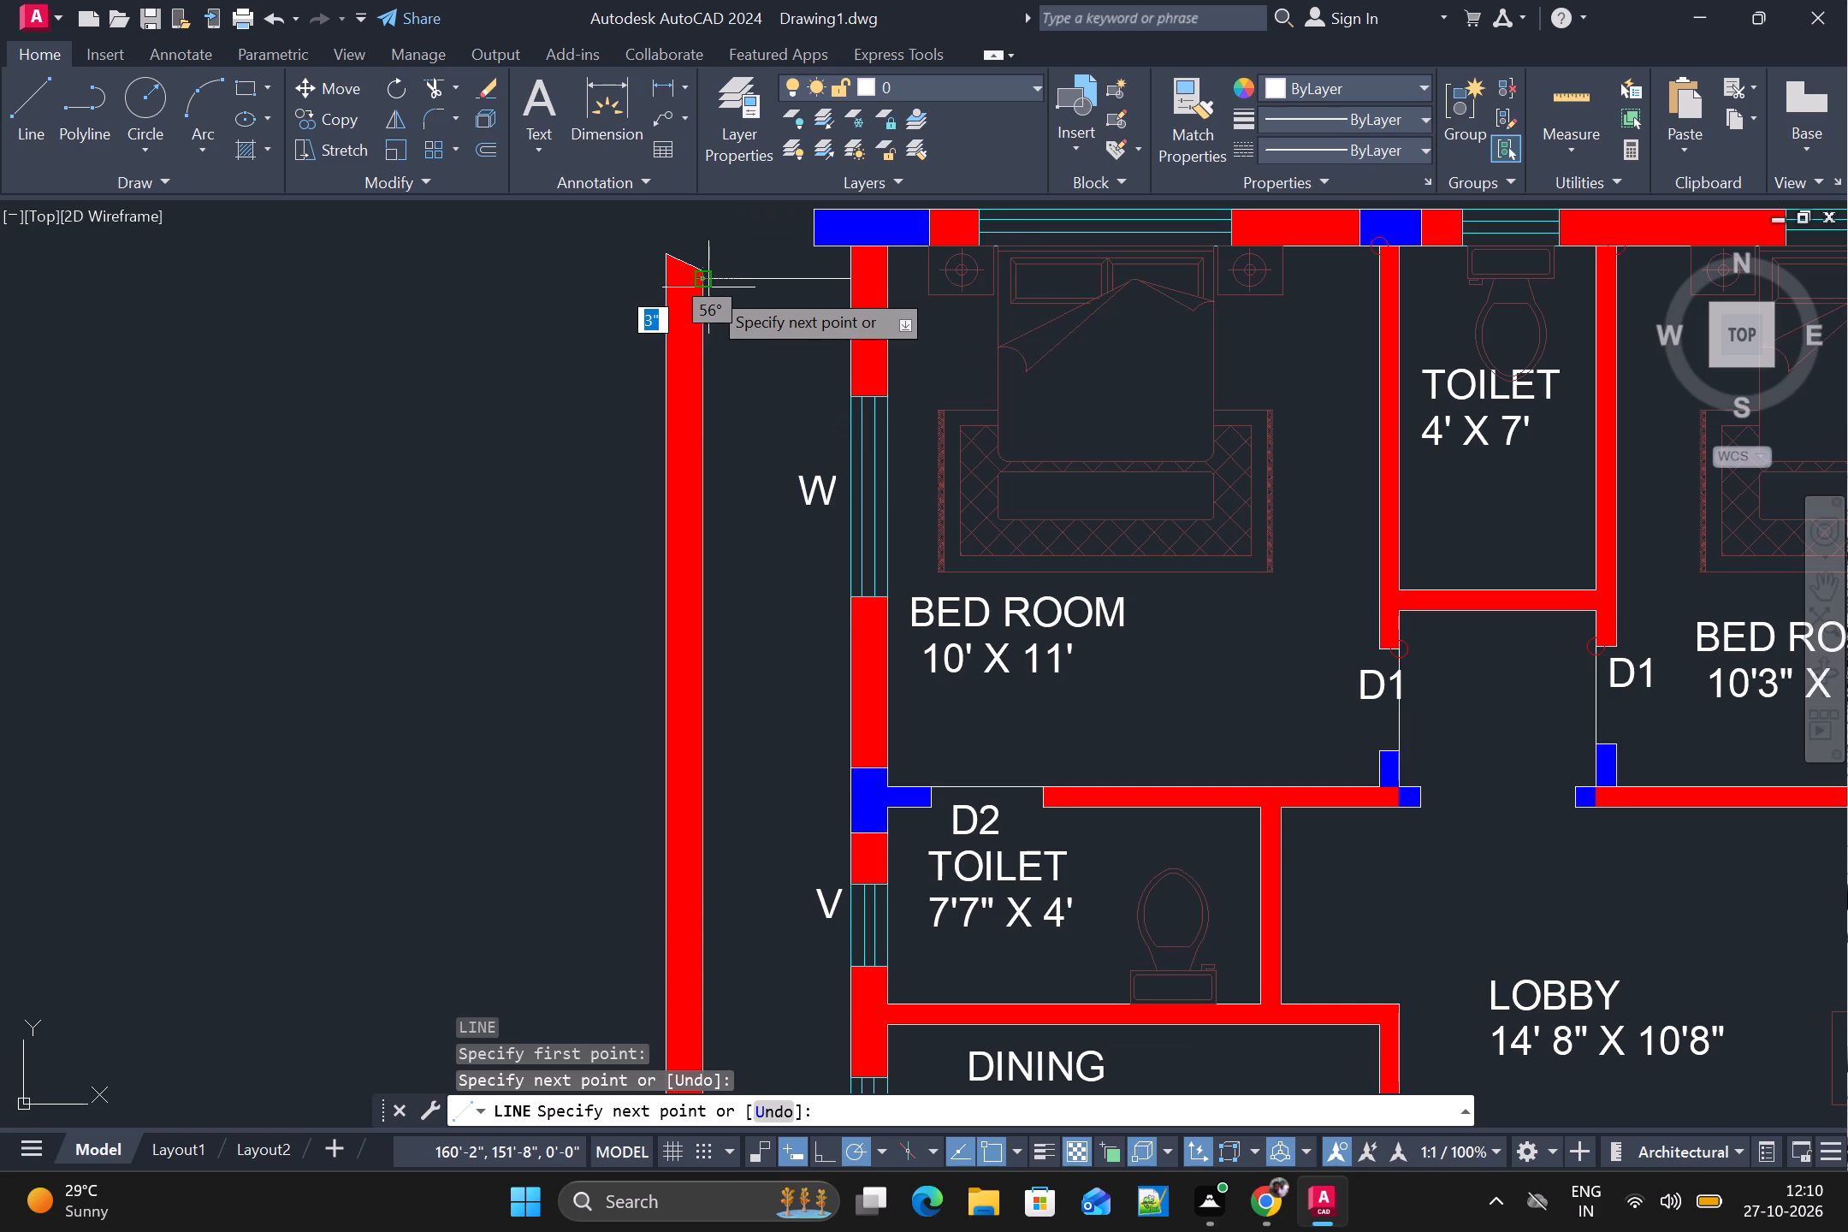
pyautogui.press('n')
pyautogui.press('space')
pyautogui.scroll(-1, 798, 321)
pyautogui.press('Escape')
pyautogui.press('space')
# Hatch the enclosed side passage between the outer wall and the rooms with the CROSS pattern.
pyautogui.scroll(-1, 793, 323)
pyautogui.scroll(-1, 790, 523)
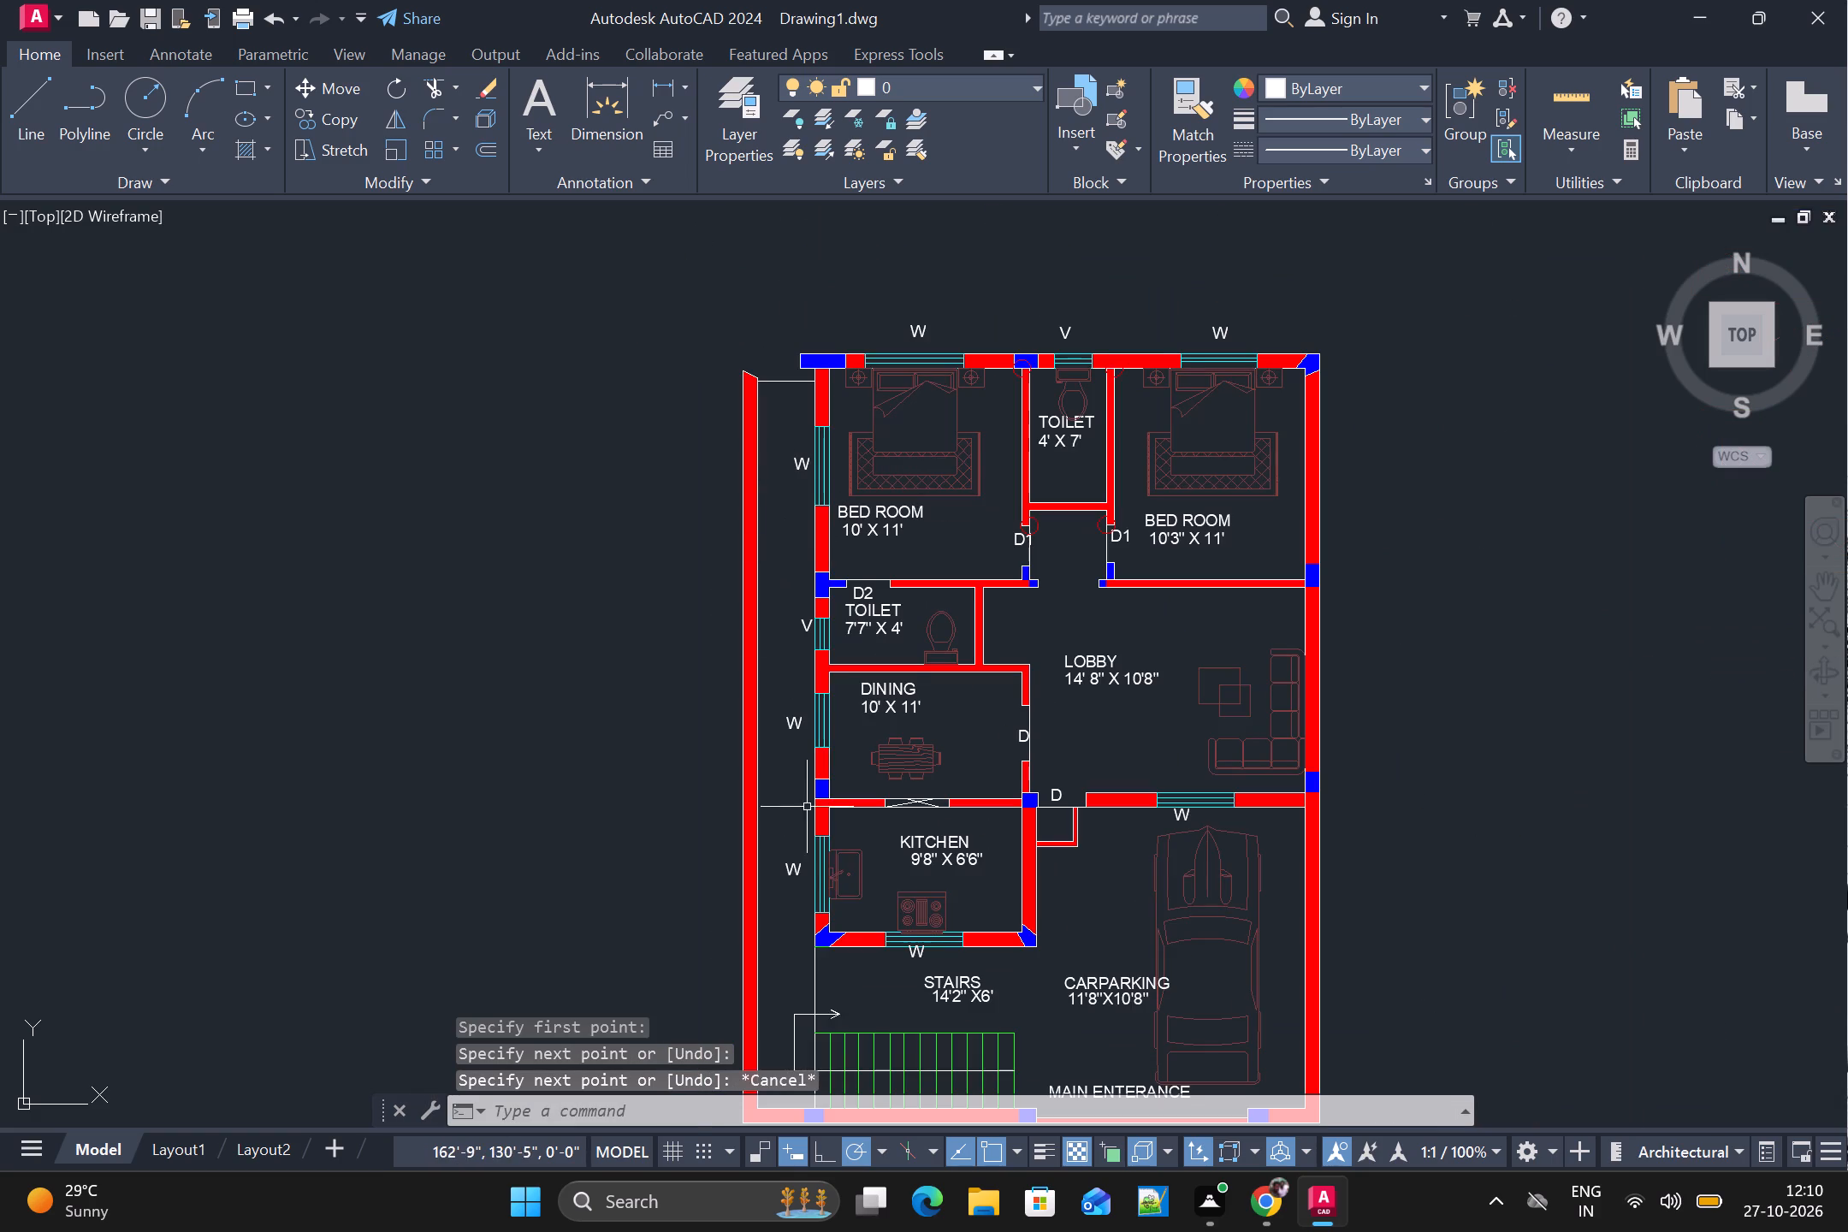
pyautogui.moveTo(803, 885); pyautogui.dragTo(859, 459, button='middle')
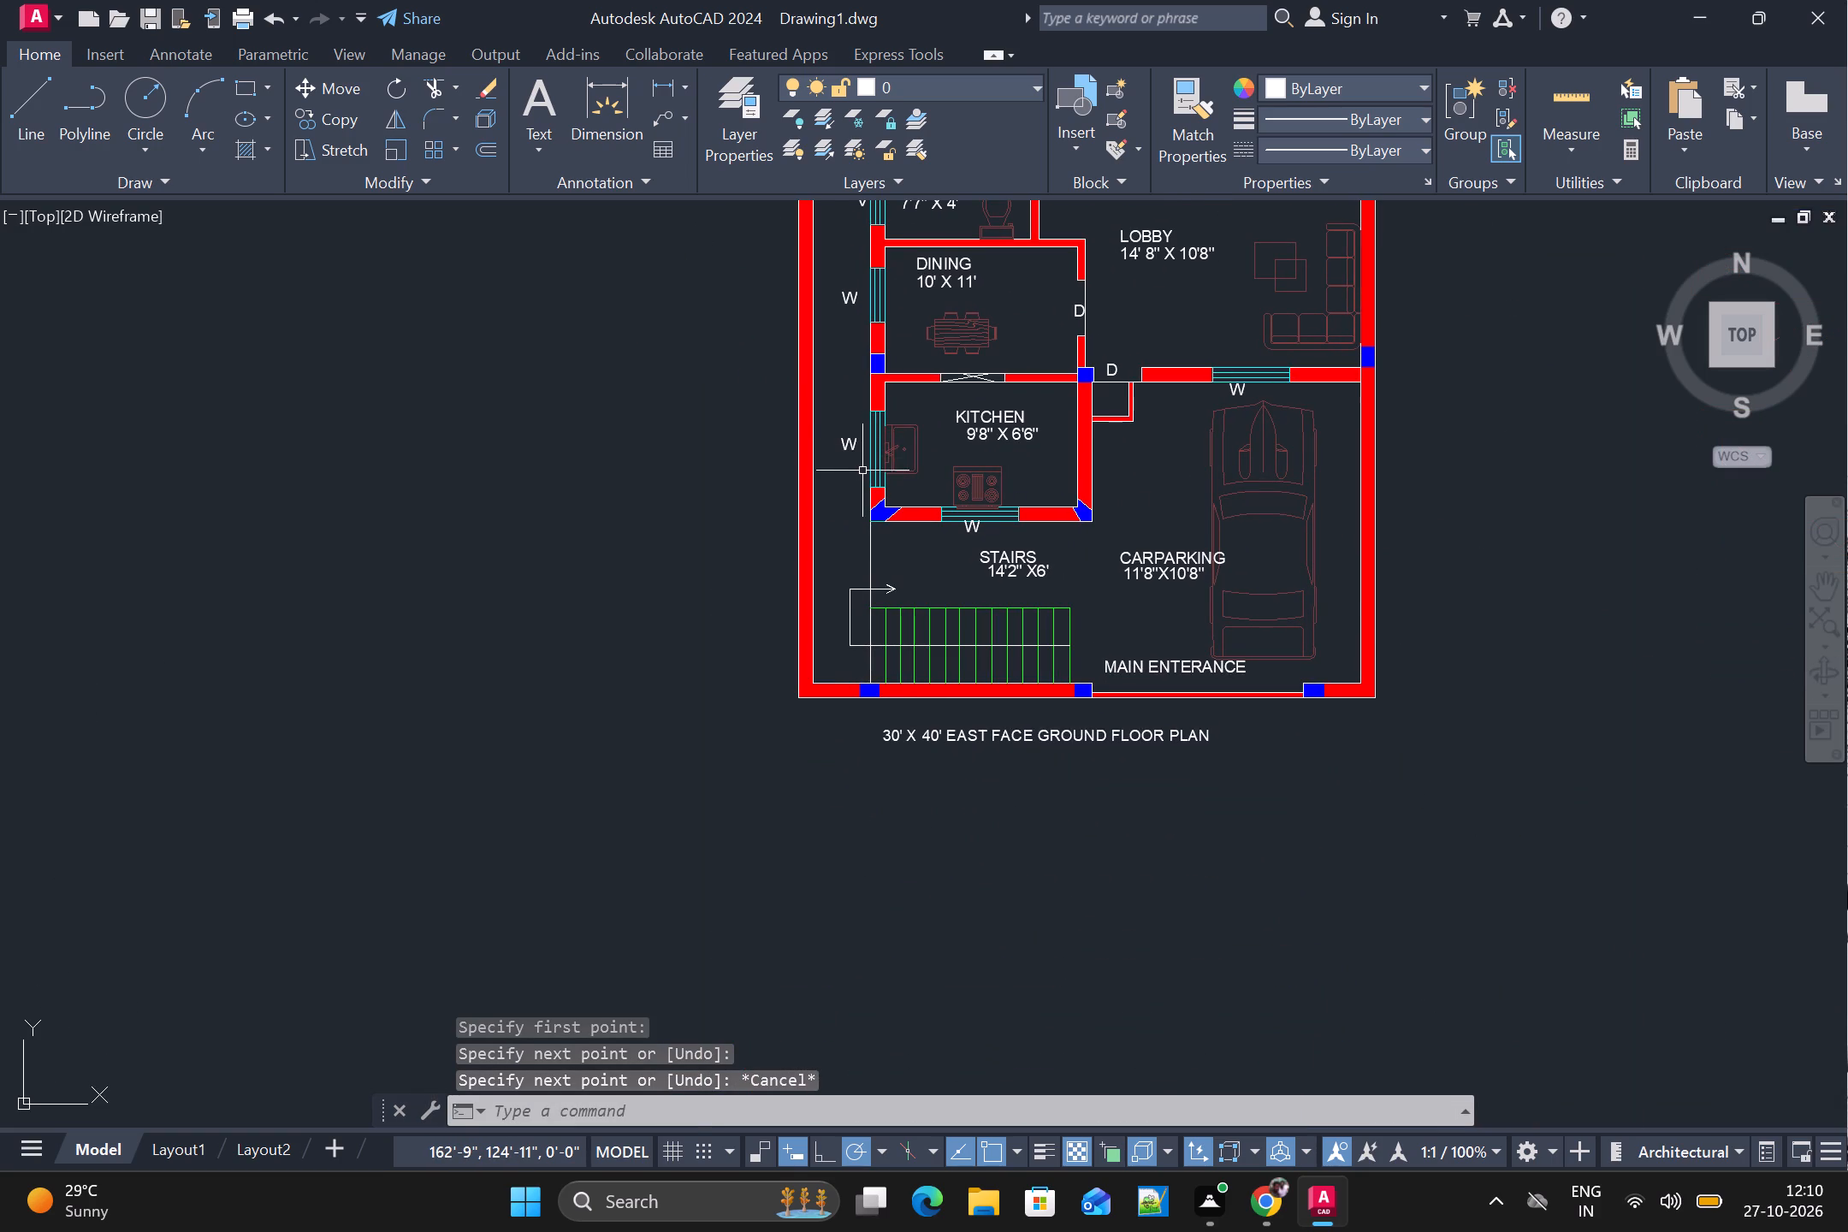
pyautogui.scroll(1, 862, 471)
pyautogui.scroll(-2, 938, 411)
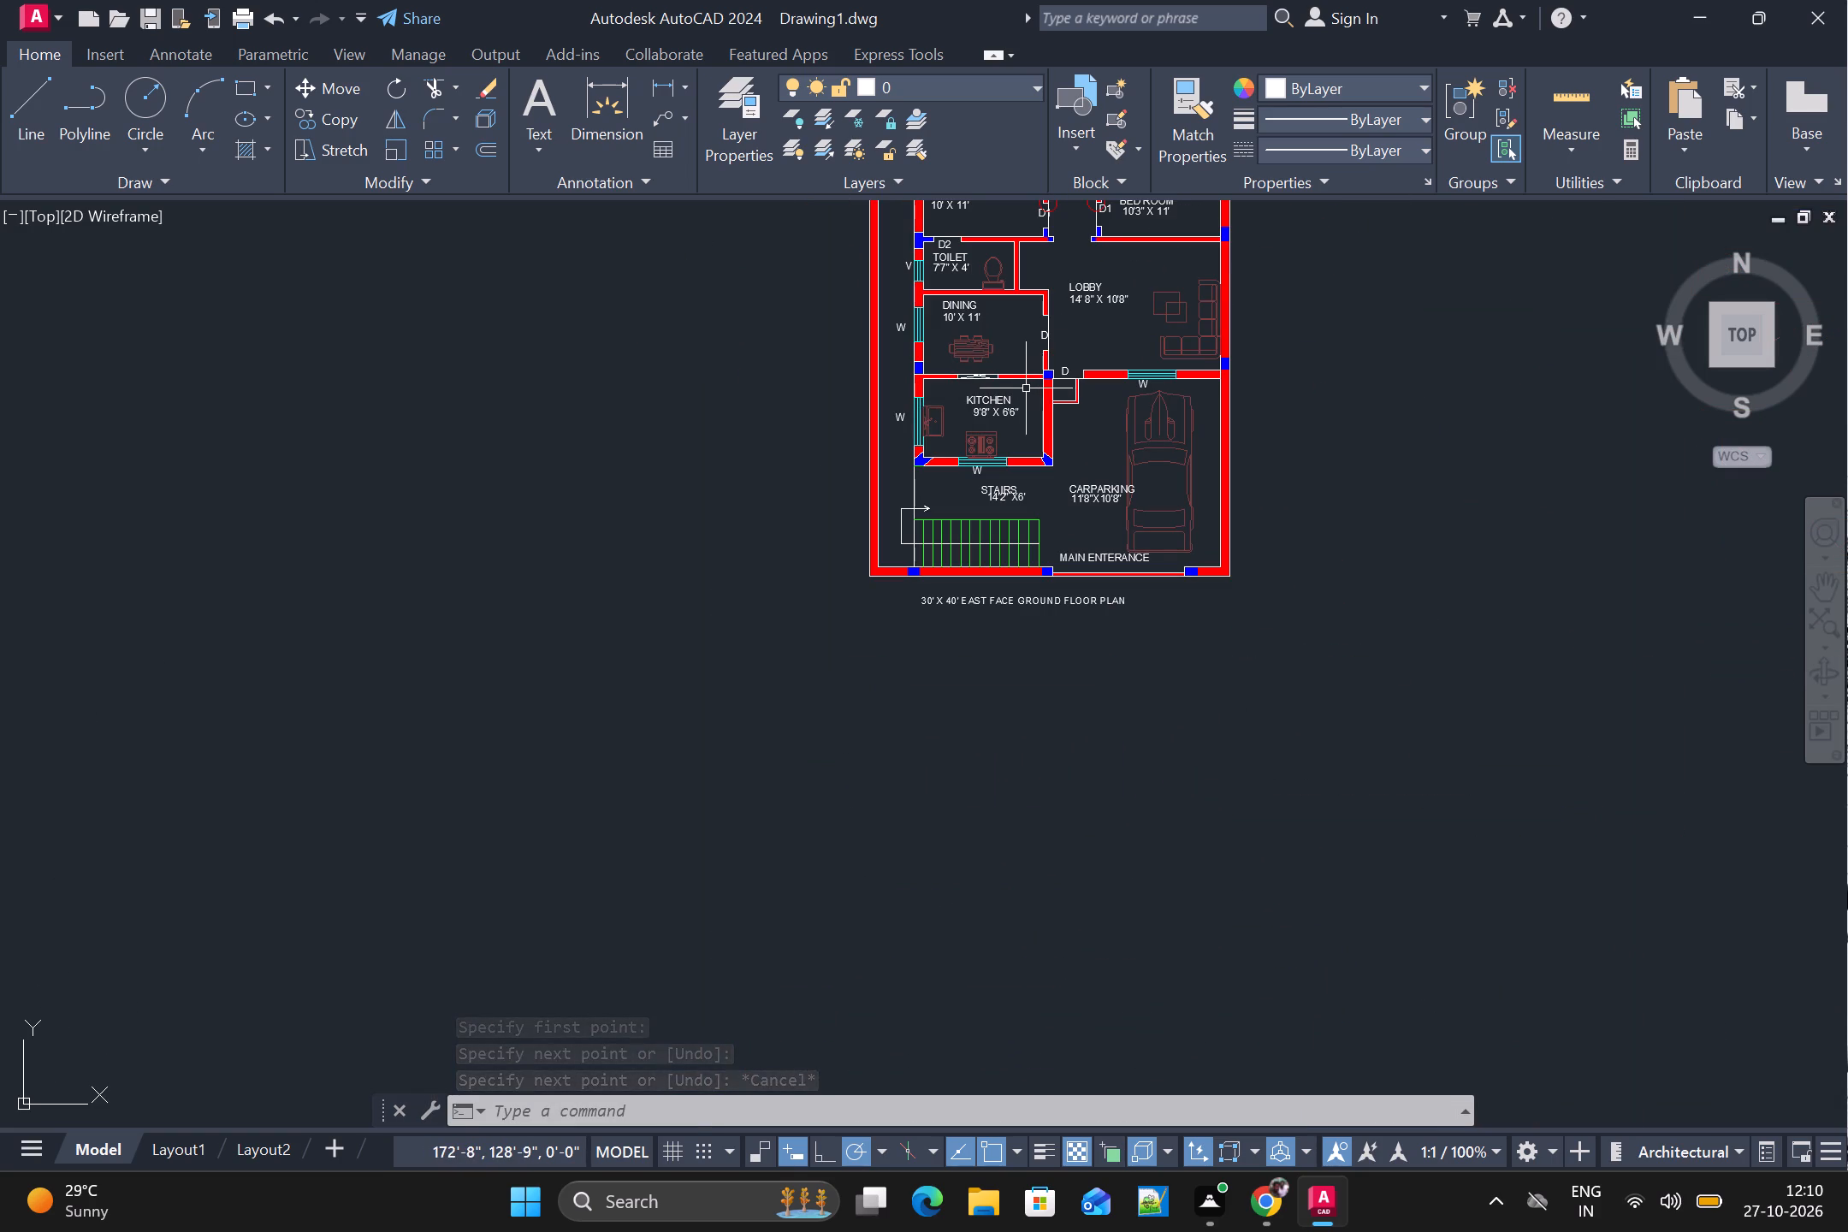
pyautogui.write('H')
pyautogui.press('space')
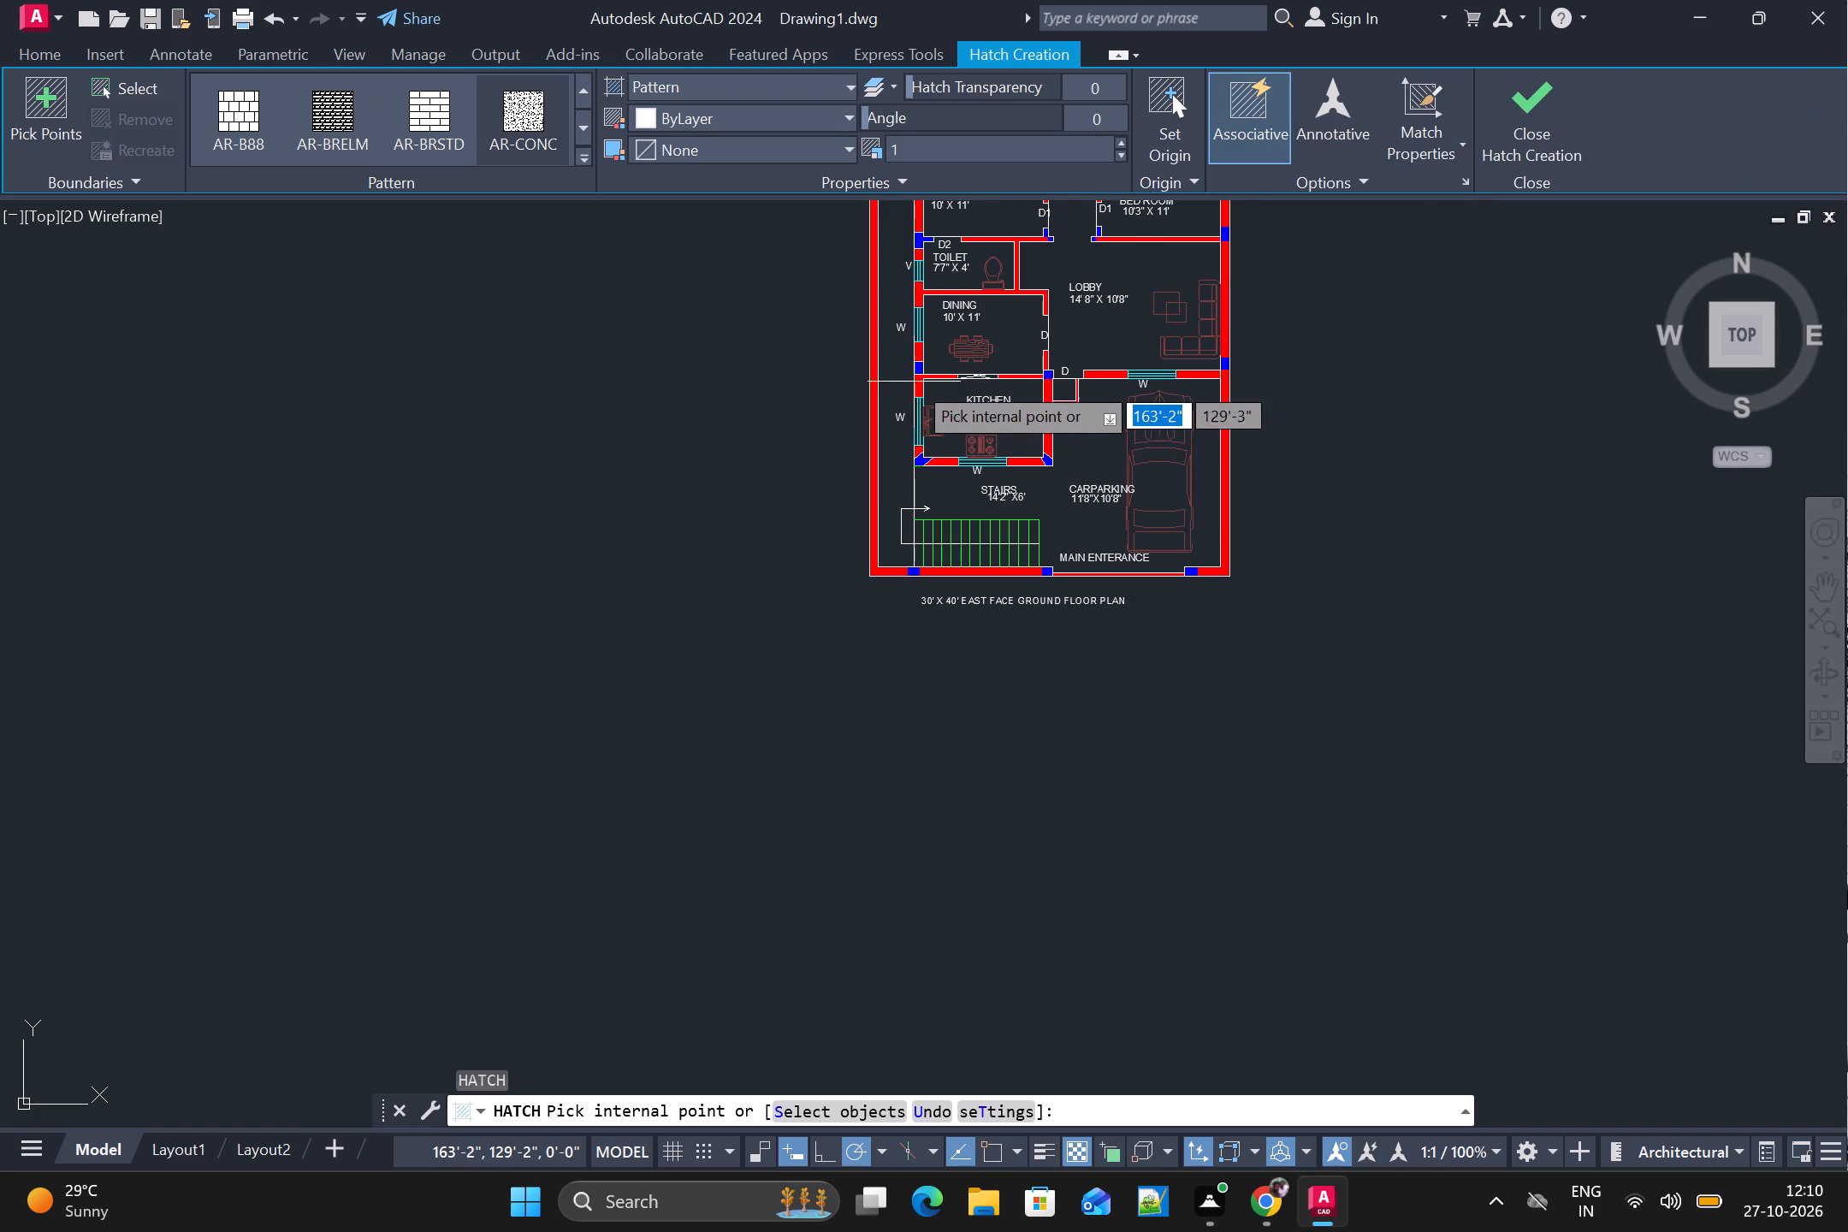
pyautogui.scroll(2, 913, 381)
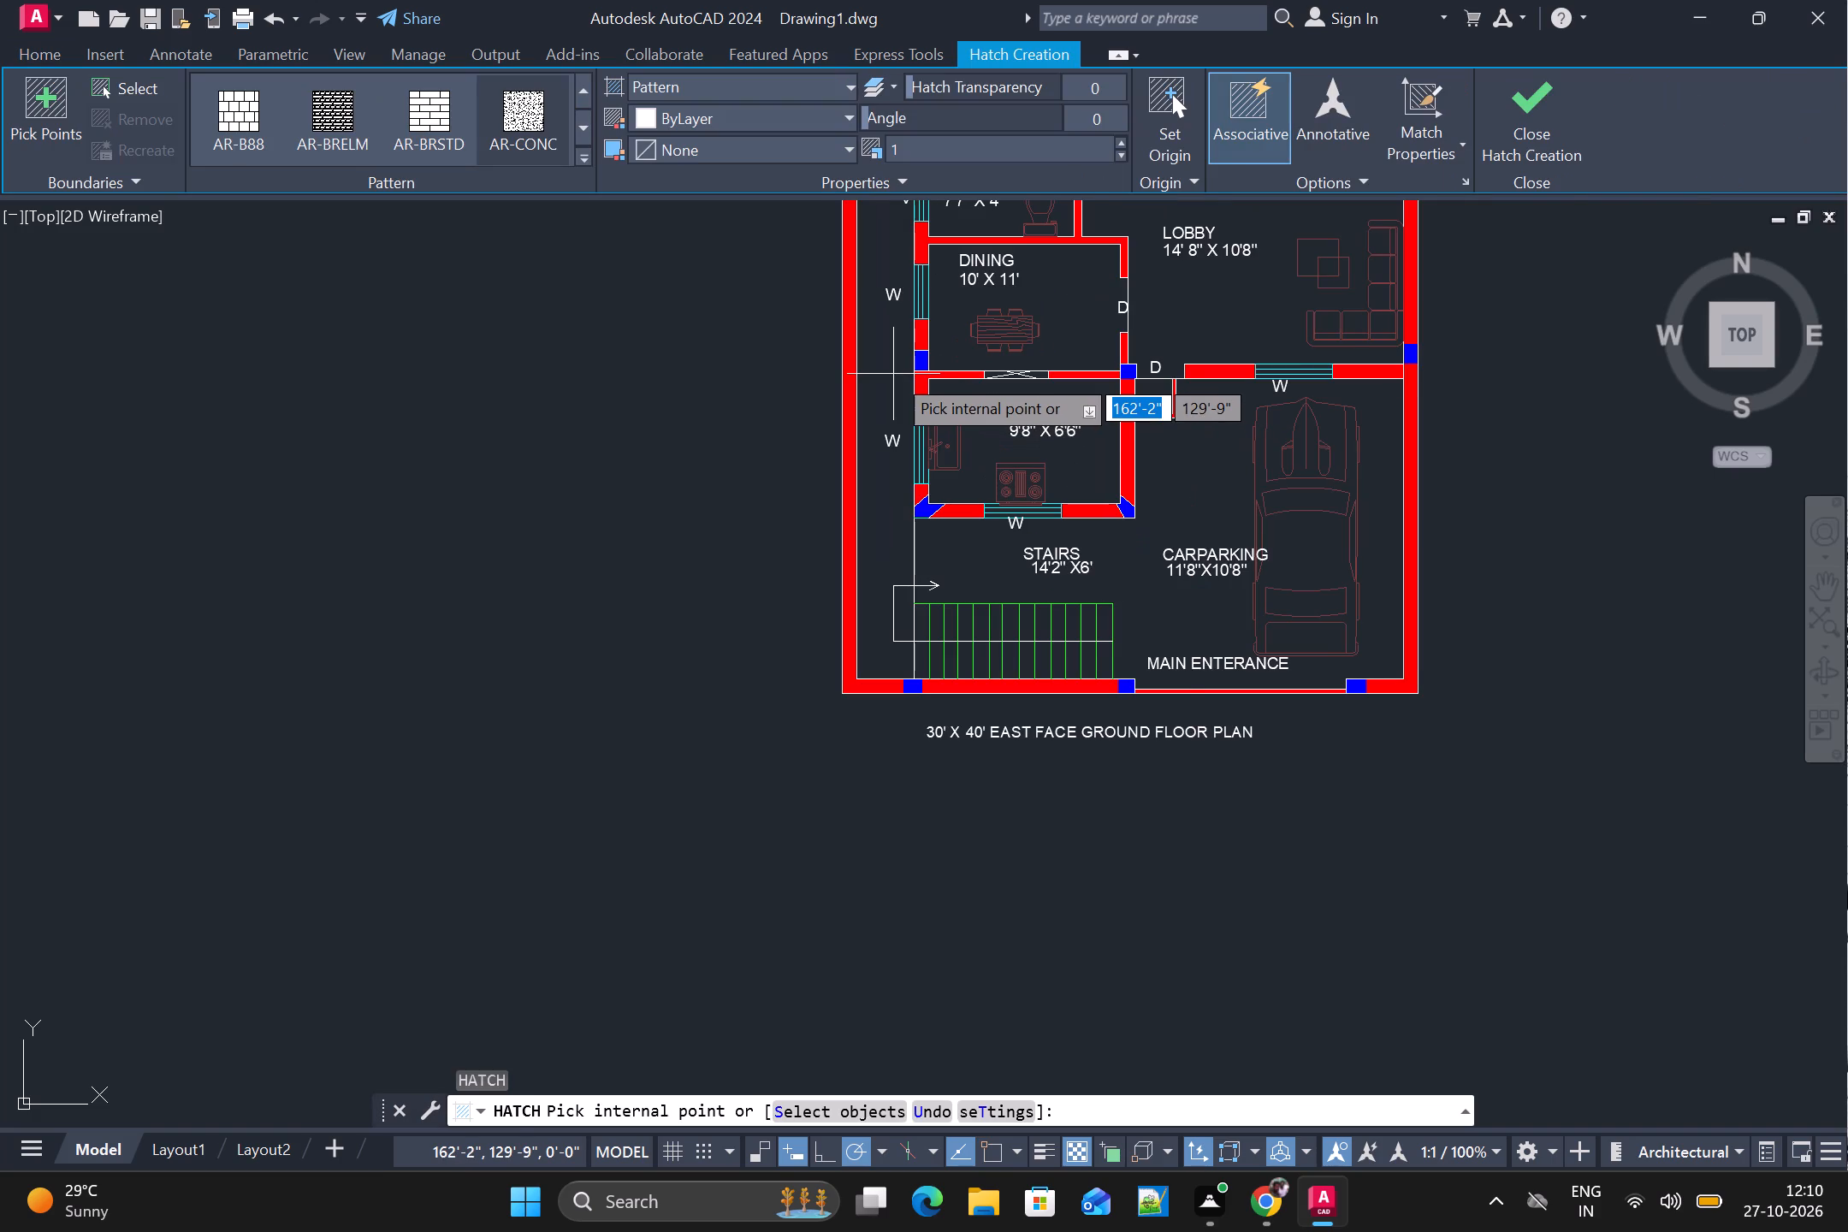
pyautogui.scroll(1, 893, 374)
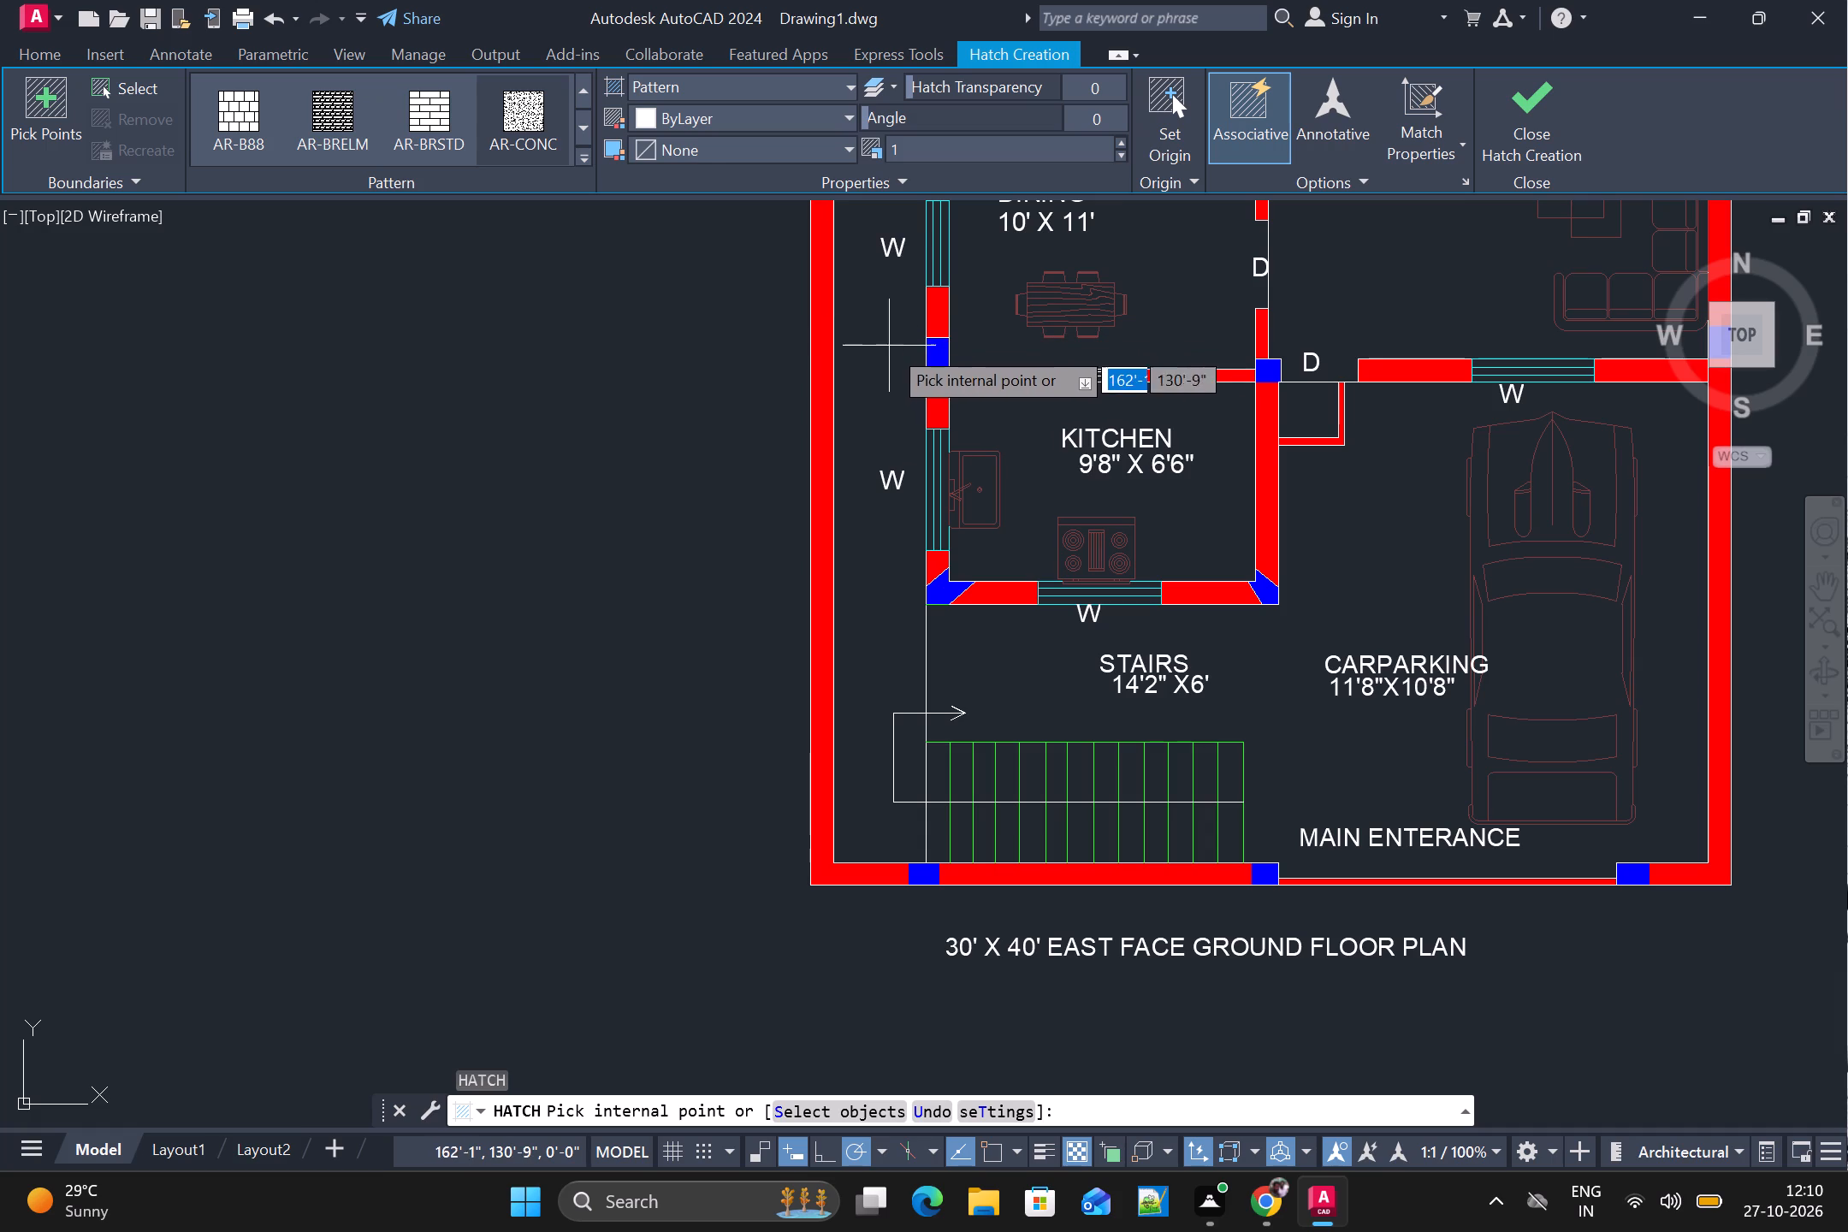
pyautogui.click(888, 346)
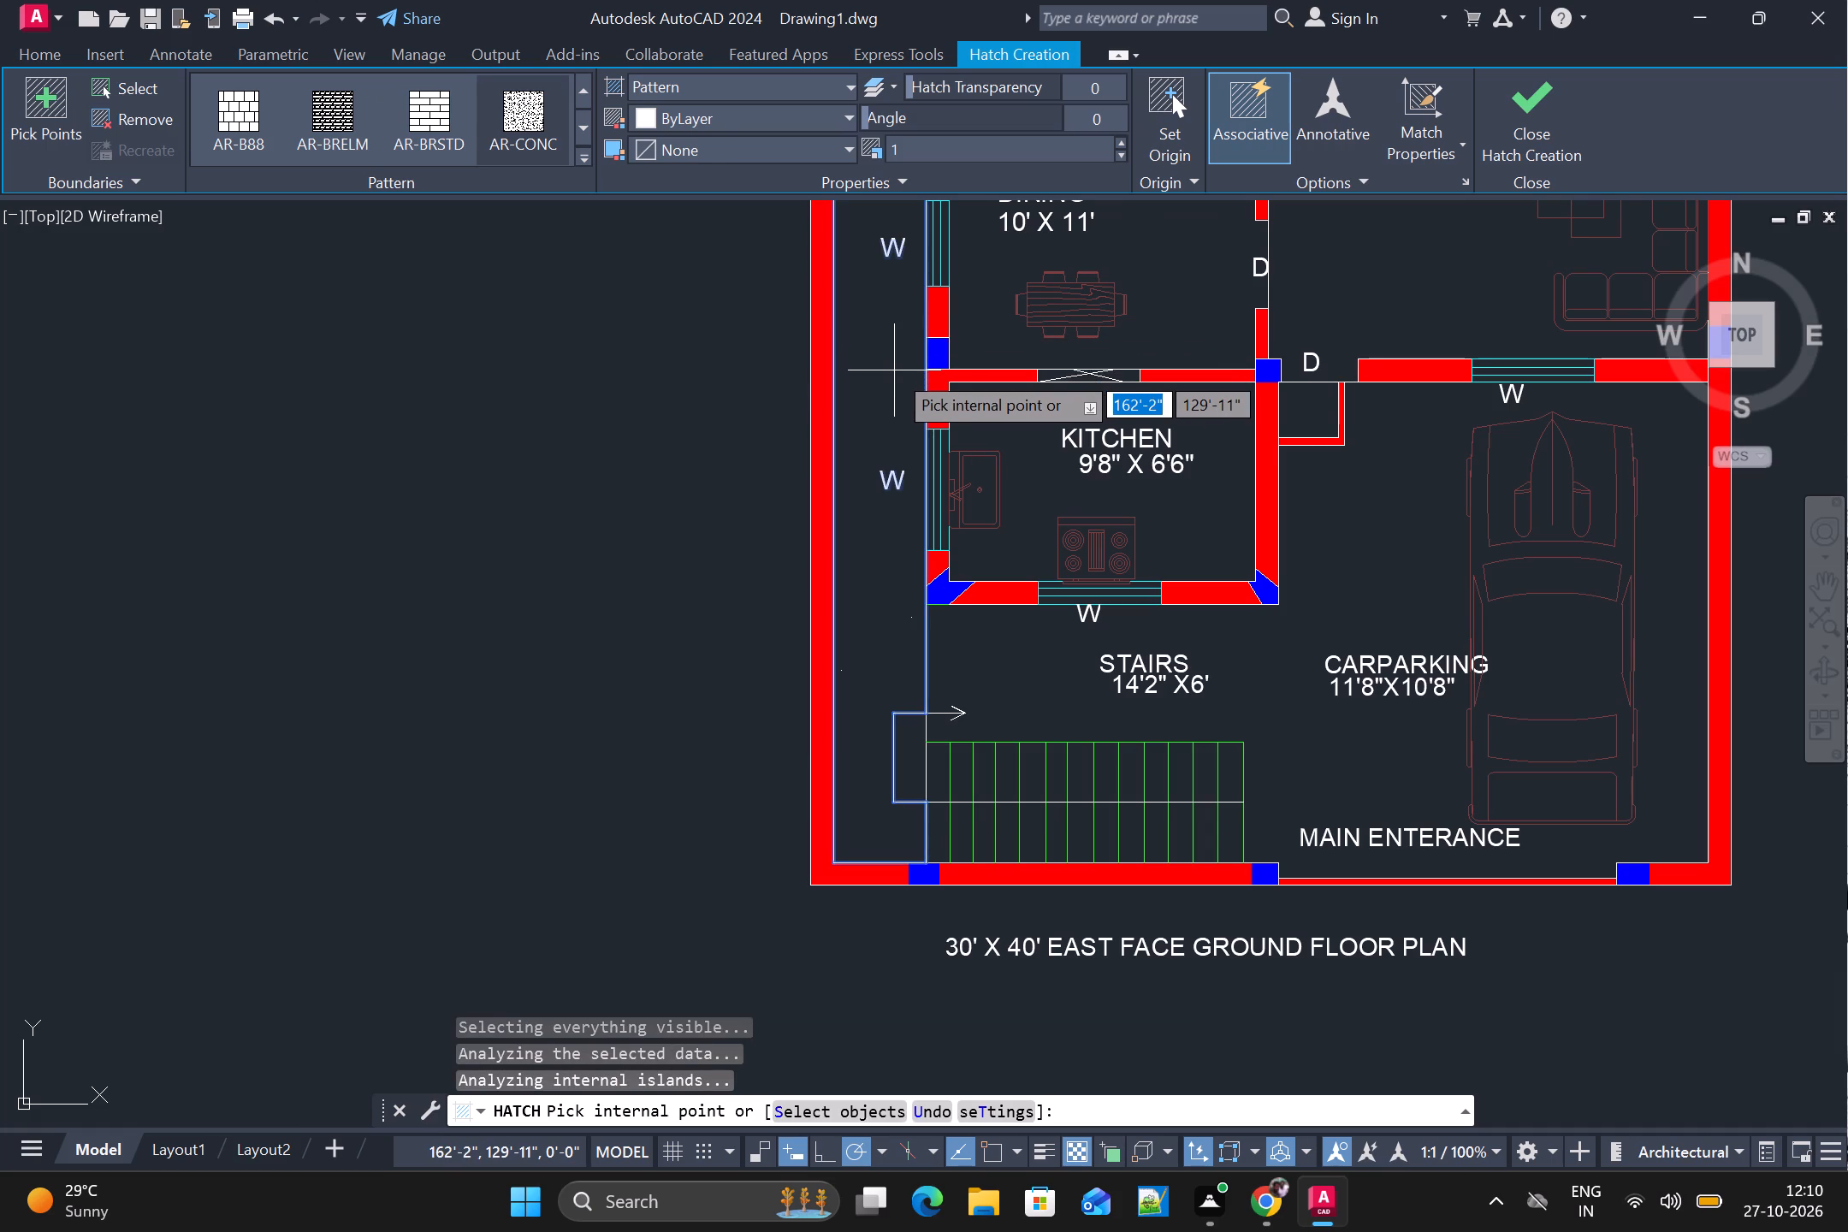
pyautogui.scroll(-2, 894, 370)
pyautogui.scroll(2, 902, 372)
pyautogui.moveTo(889, 478); pyautogui.dragTo(879, 601, button='middle')
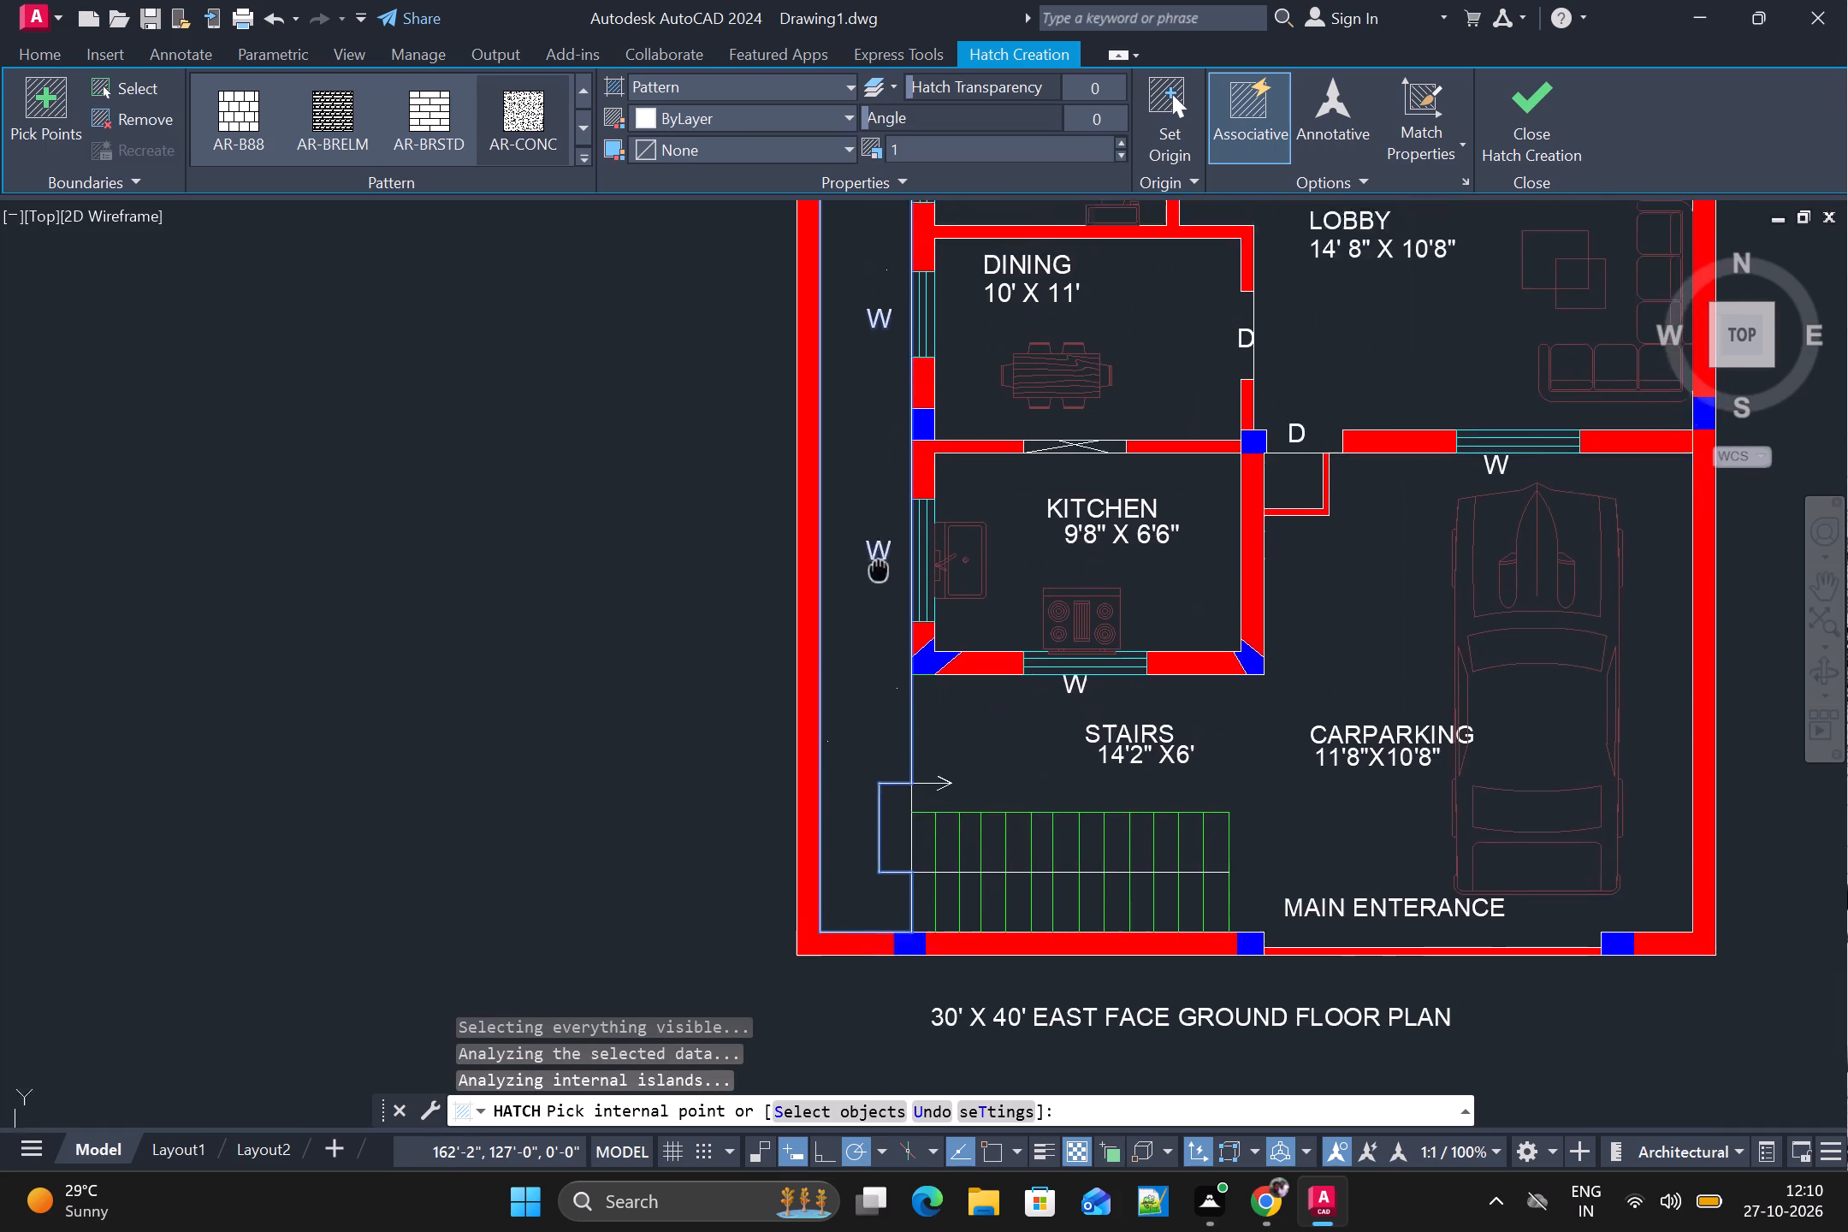
pyautogui.moveTo(879, 601); pyautogui.dragTo(856, 1031, button='middle')
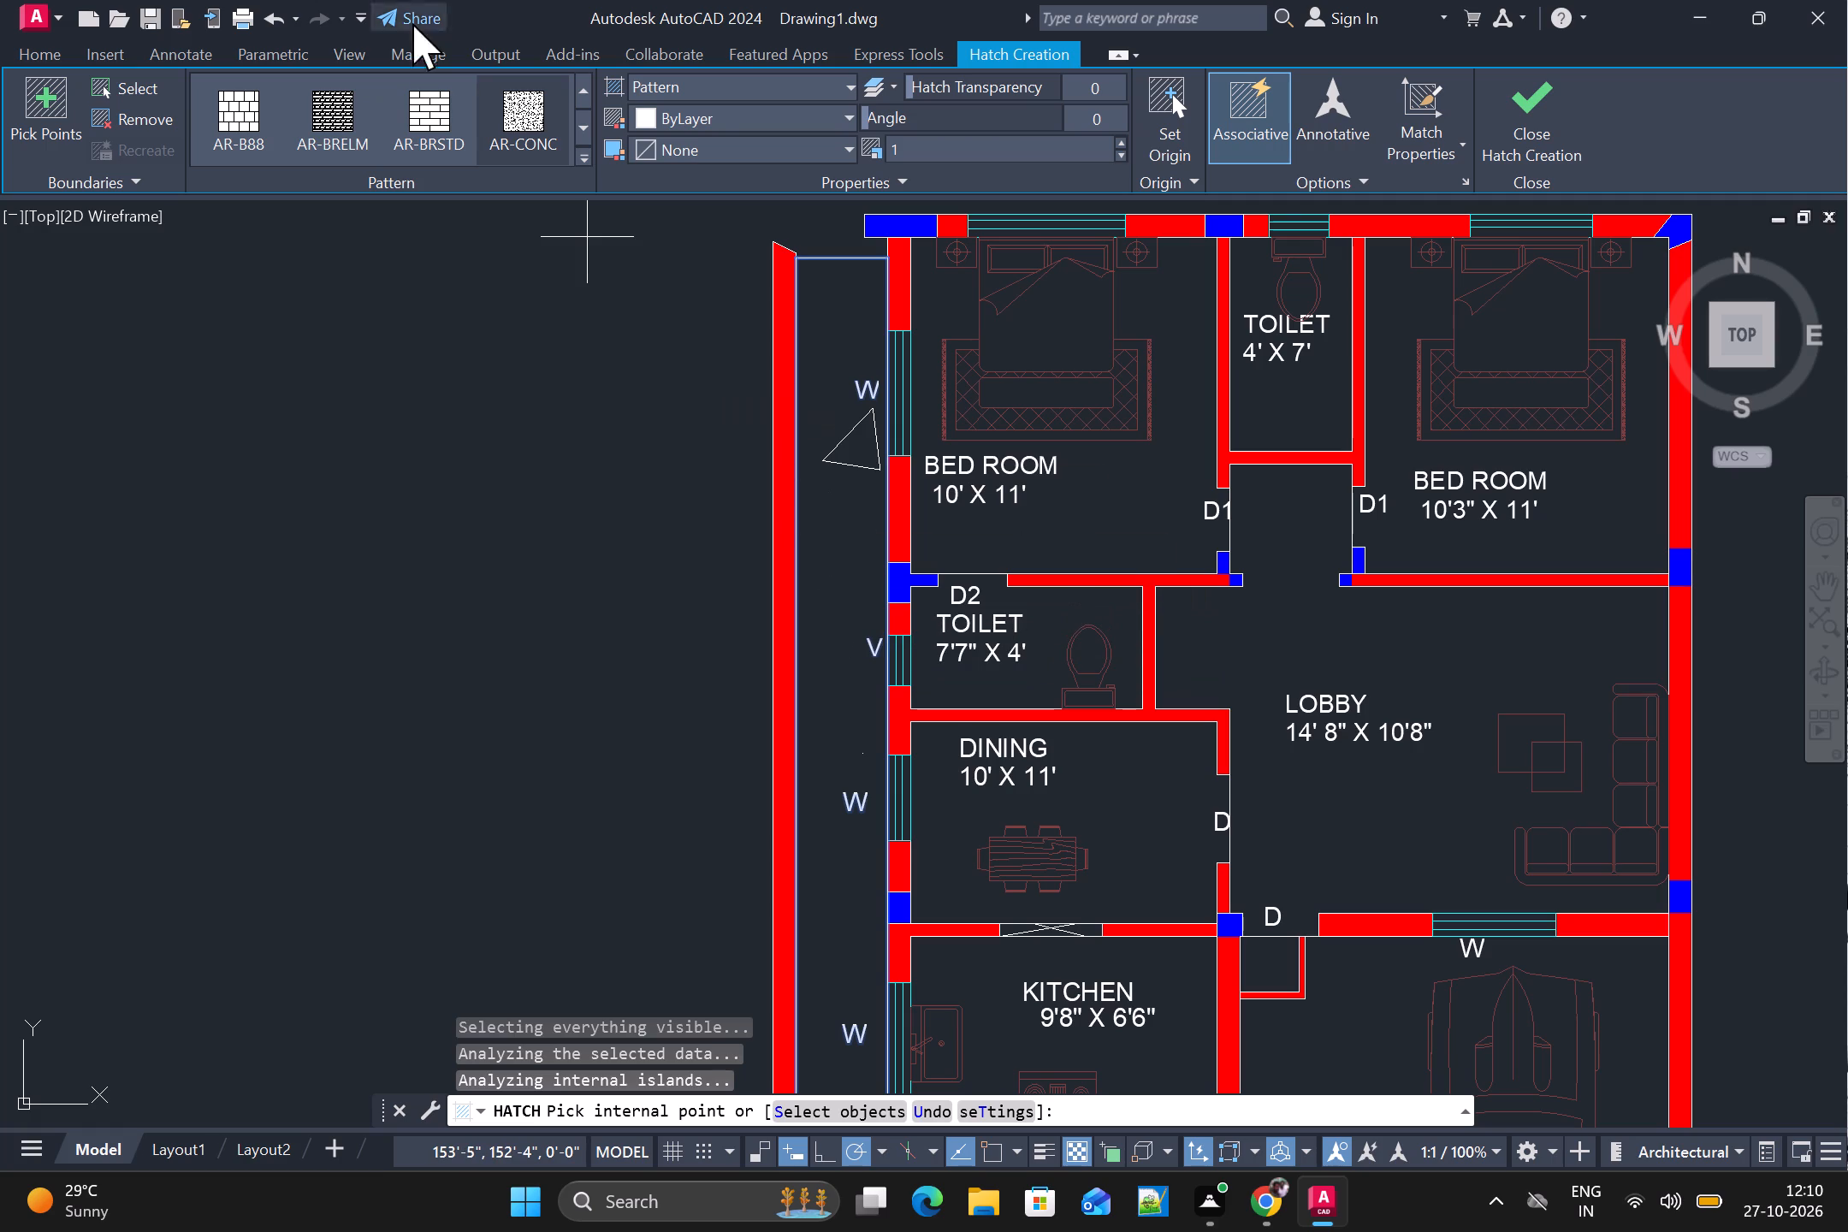
pyautogui.click(581, 157)
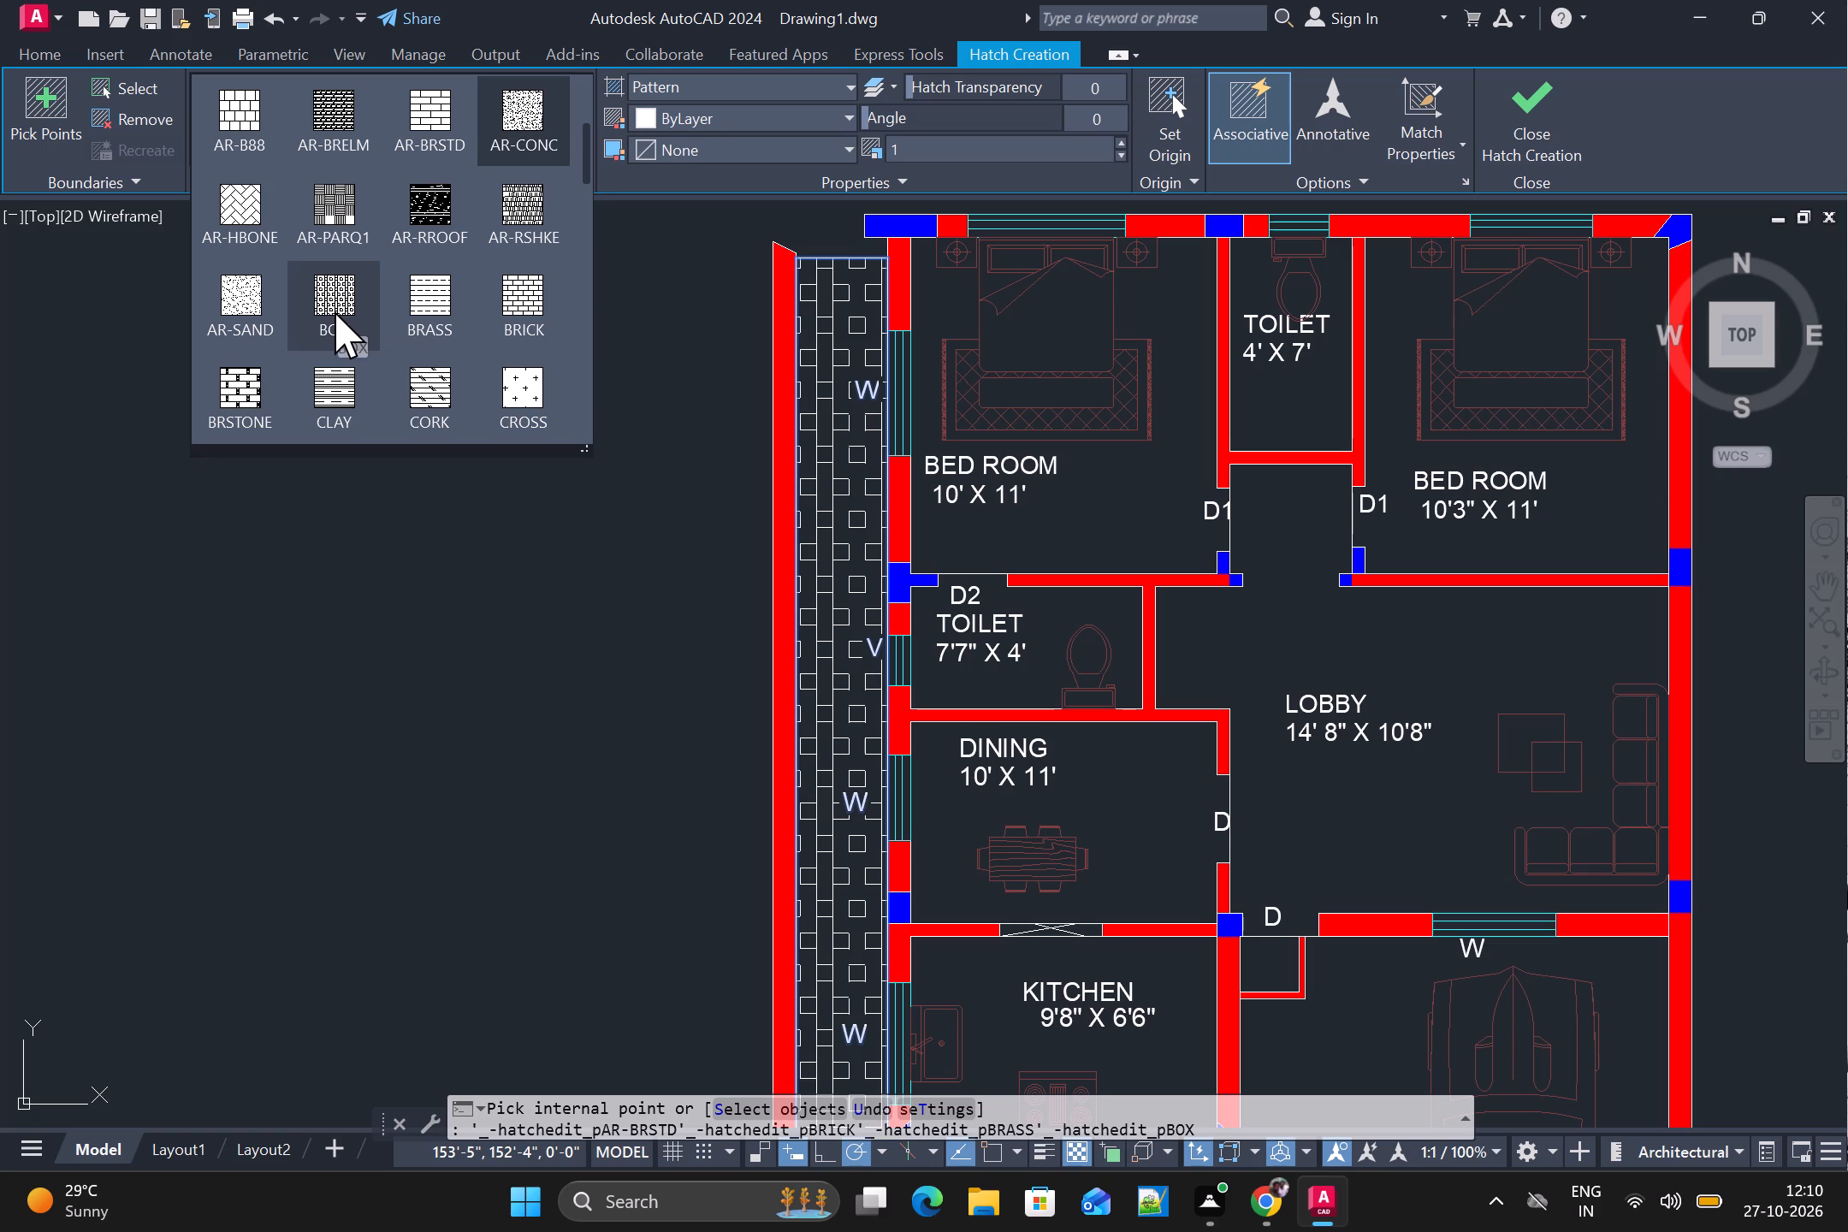
pyautogui.click(527, 405)
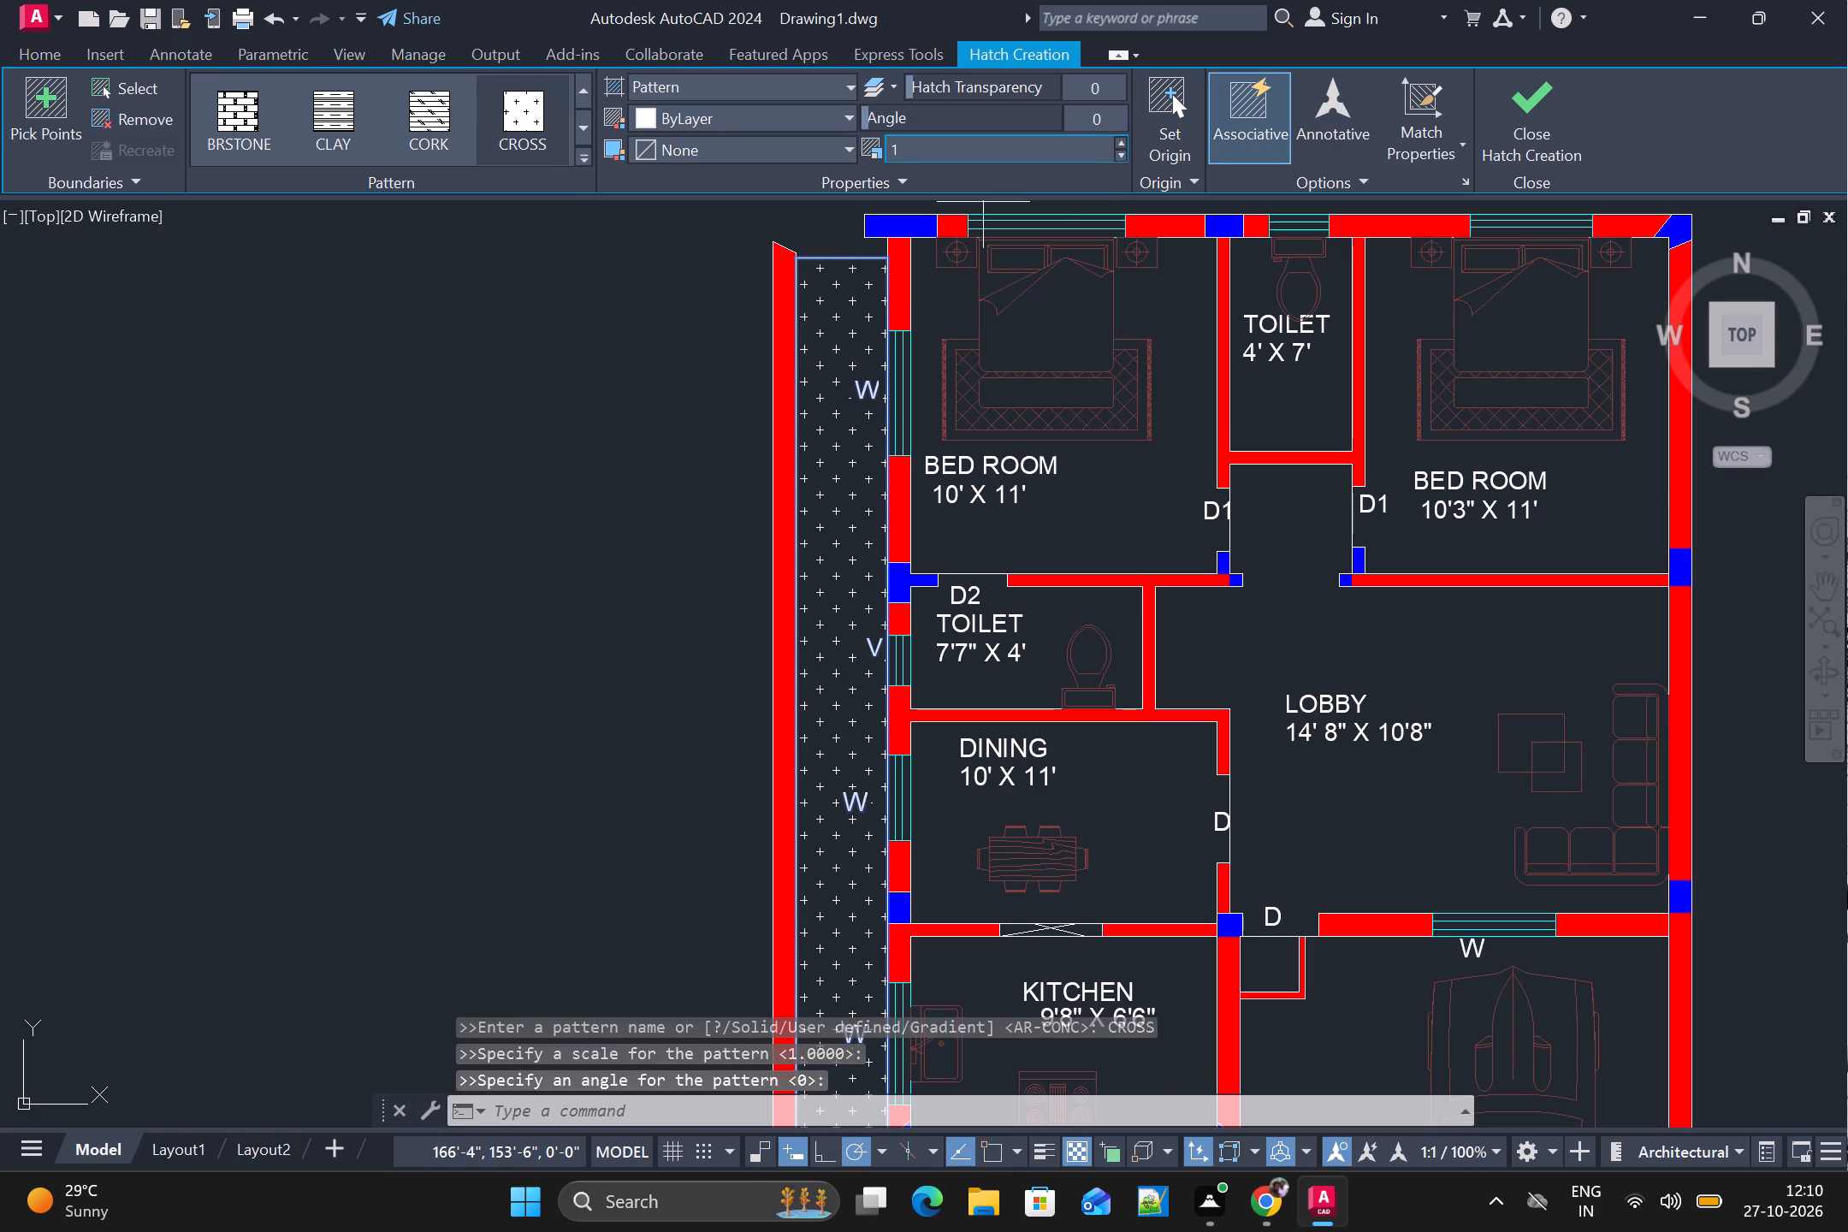
pyautogui.click(1518, 133)
# Delete the horizontal line closing the side passage's top end beside the 10' X 11' bedroom.
pyautogui.scroll(-2, 1209, 560)
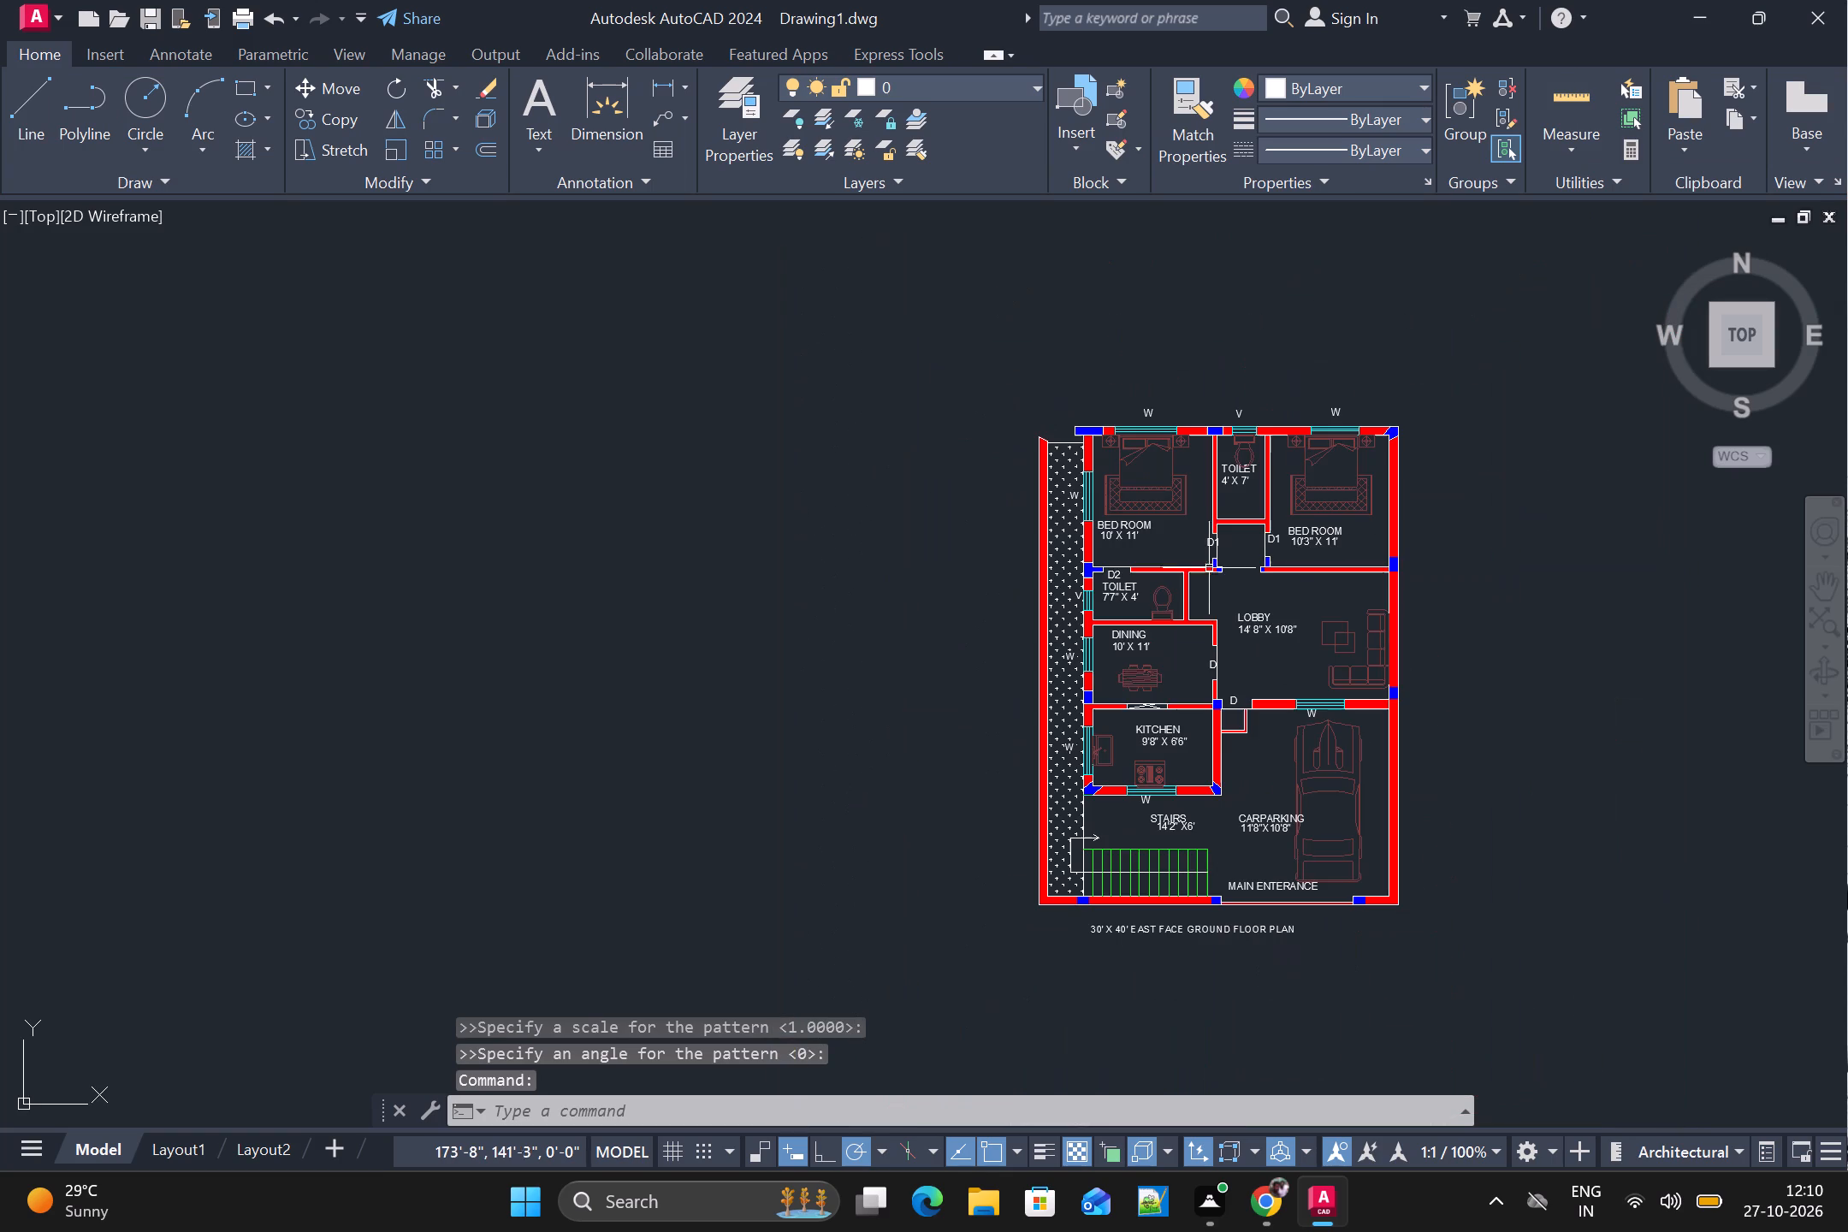
pyautogui.scroll(4, 1046, 445)
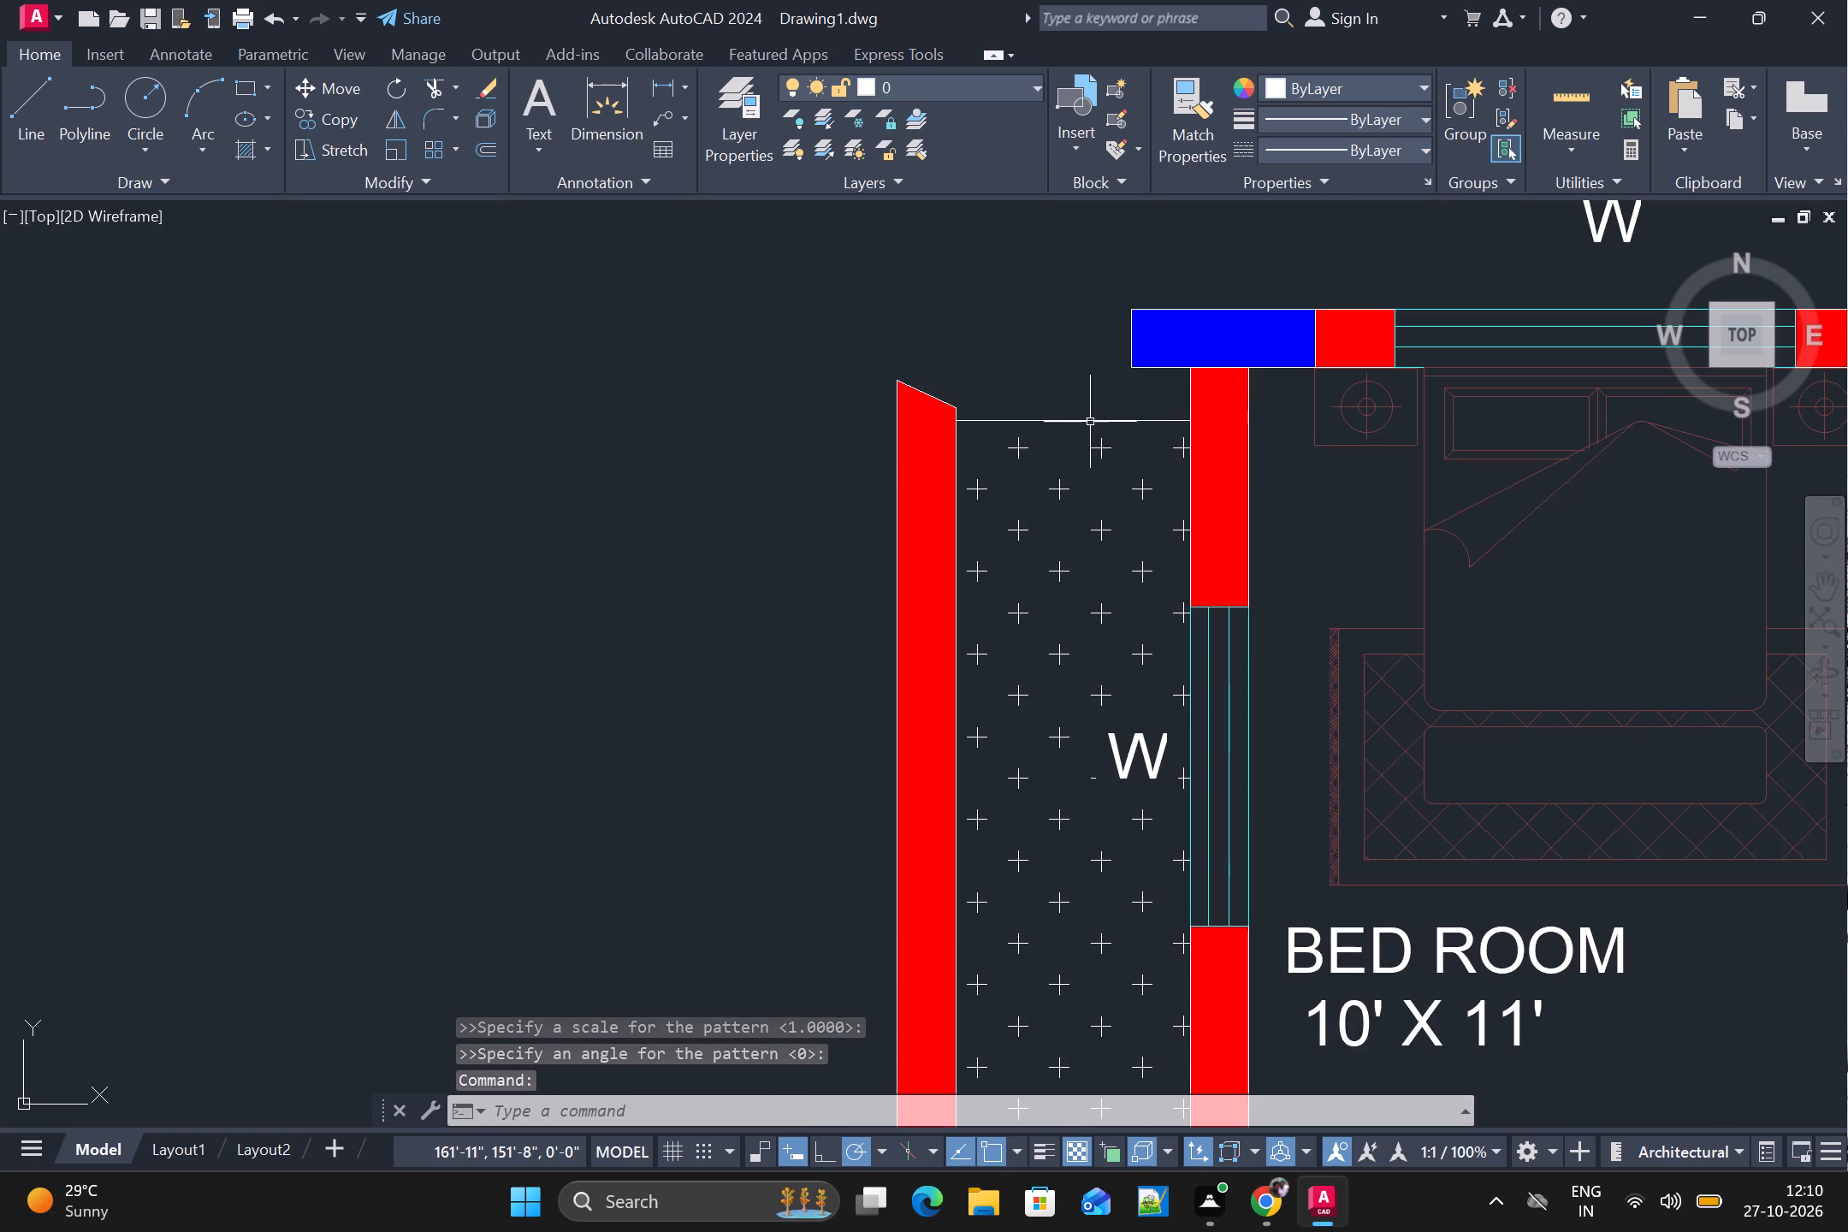
pyautogui.click(1090, 420)
pyautogui.press('Delete')
# Examine the plan around the hatched passage, kitchen, stairs and car parking for remaining details.
pyautogui.scroll(-2, 1134, 476)
pyautogui.scroll(-1, 1262, 914)
pyautogui.moveTo(1276, 932); pyautogui.dragTo(1170, 630, button='middle')
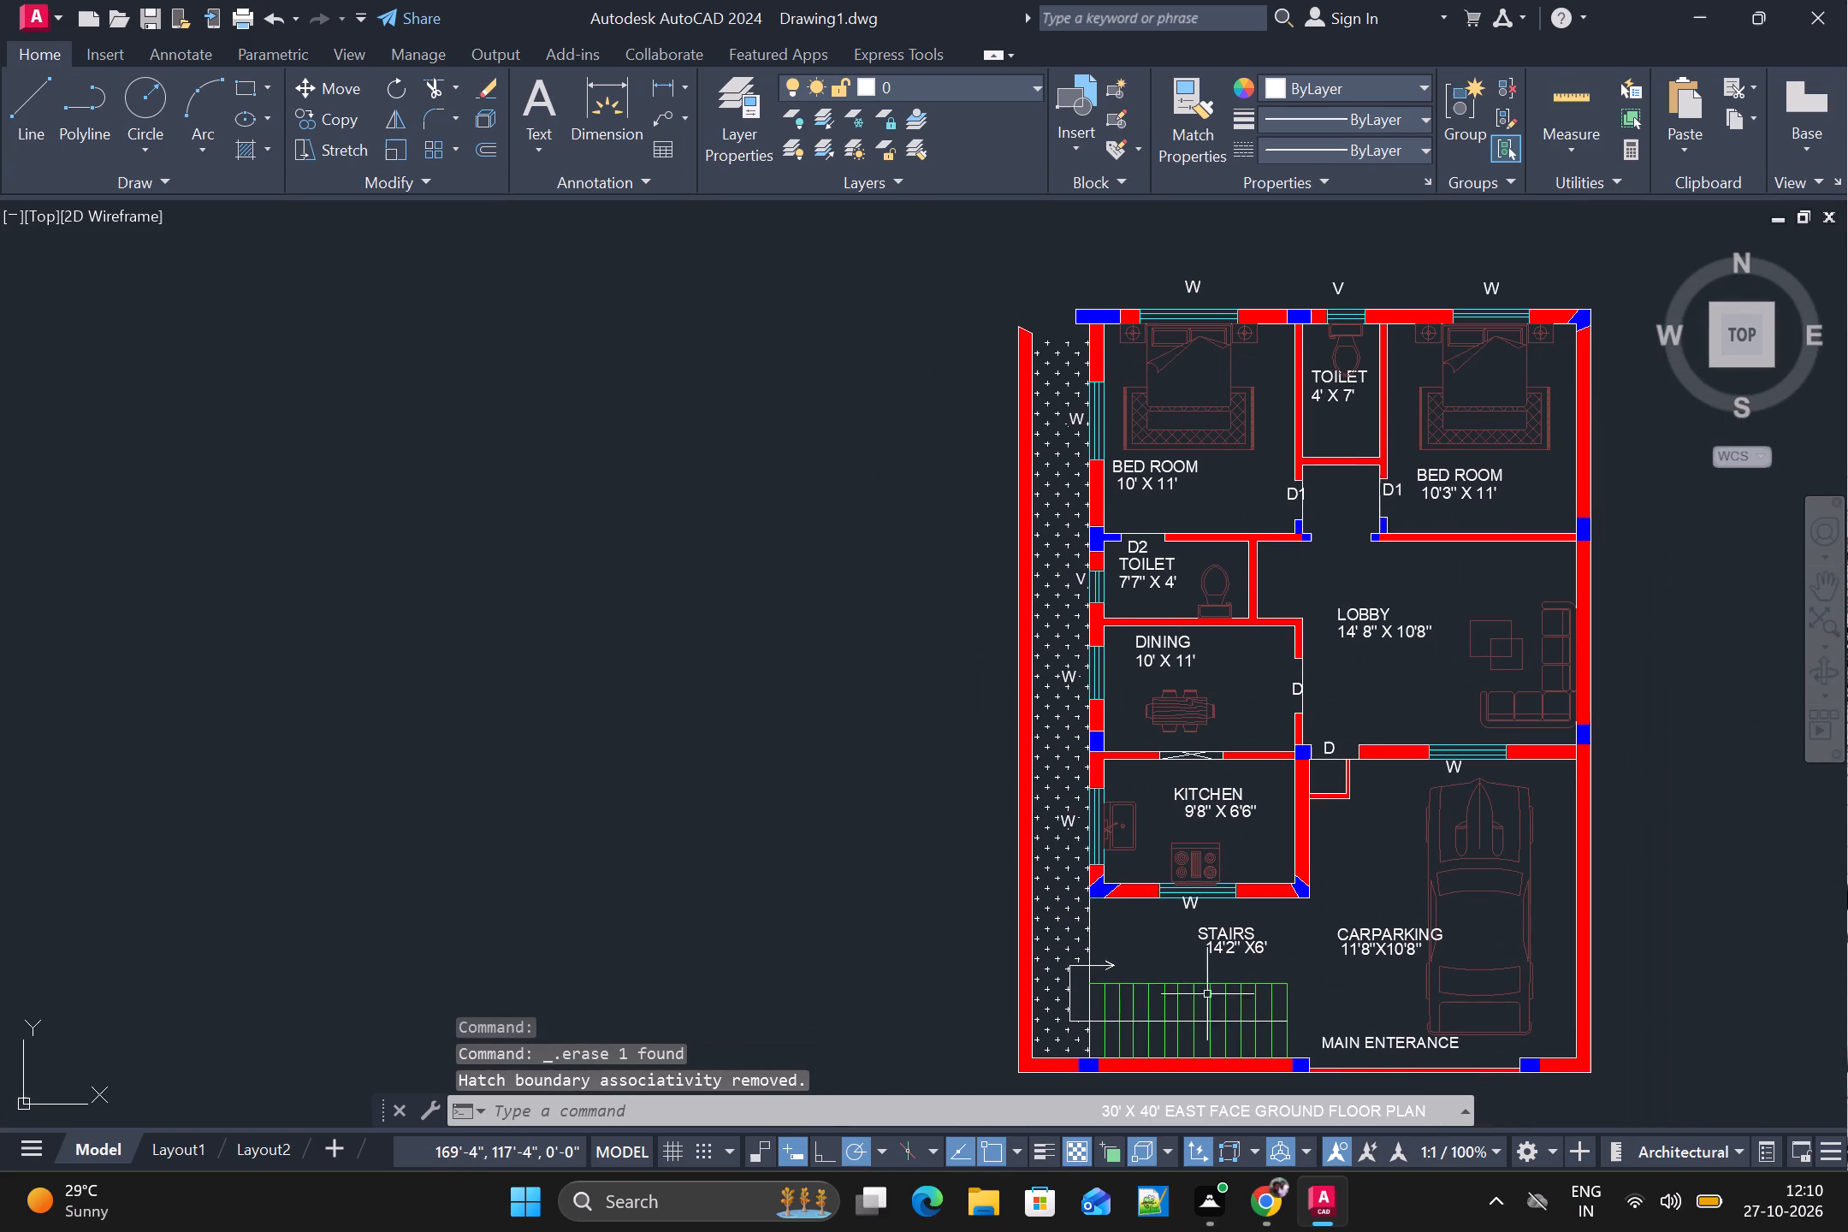
pyautogui.scroll(1, 1269, 1010)
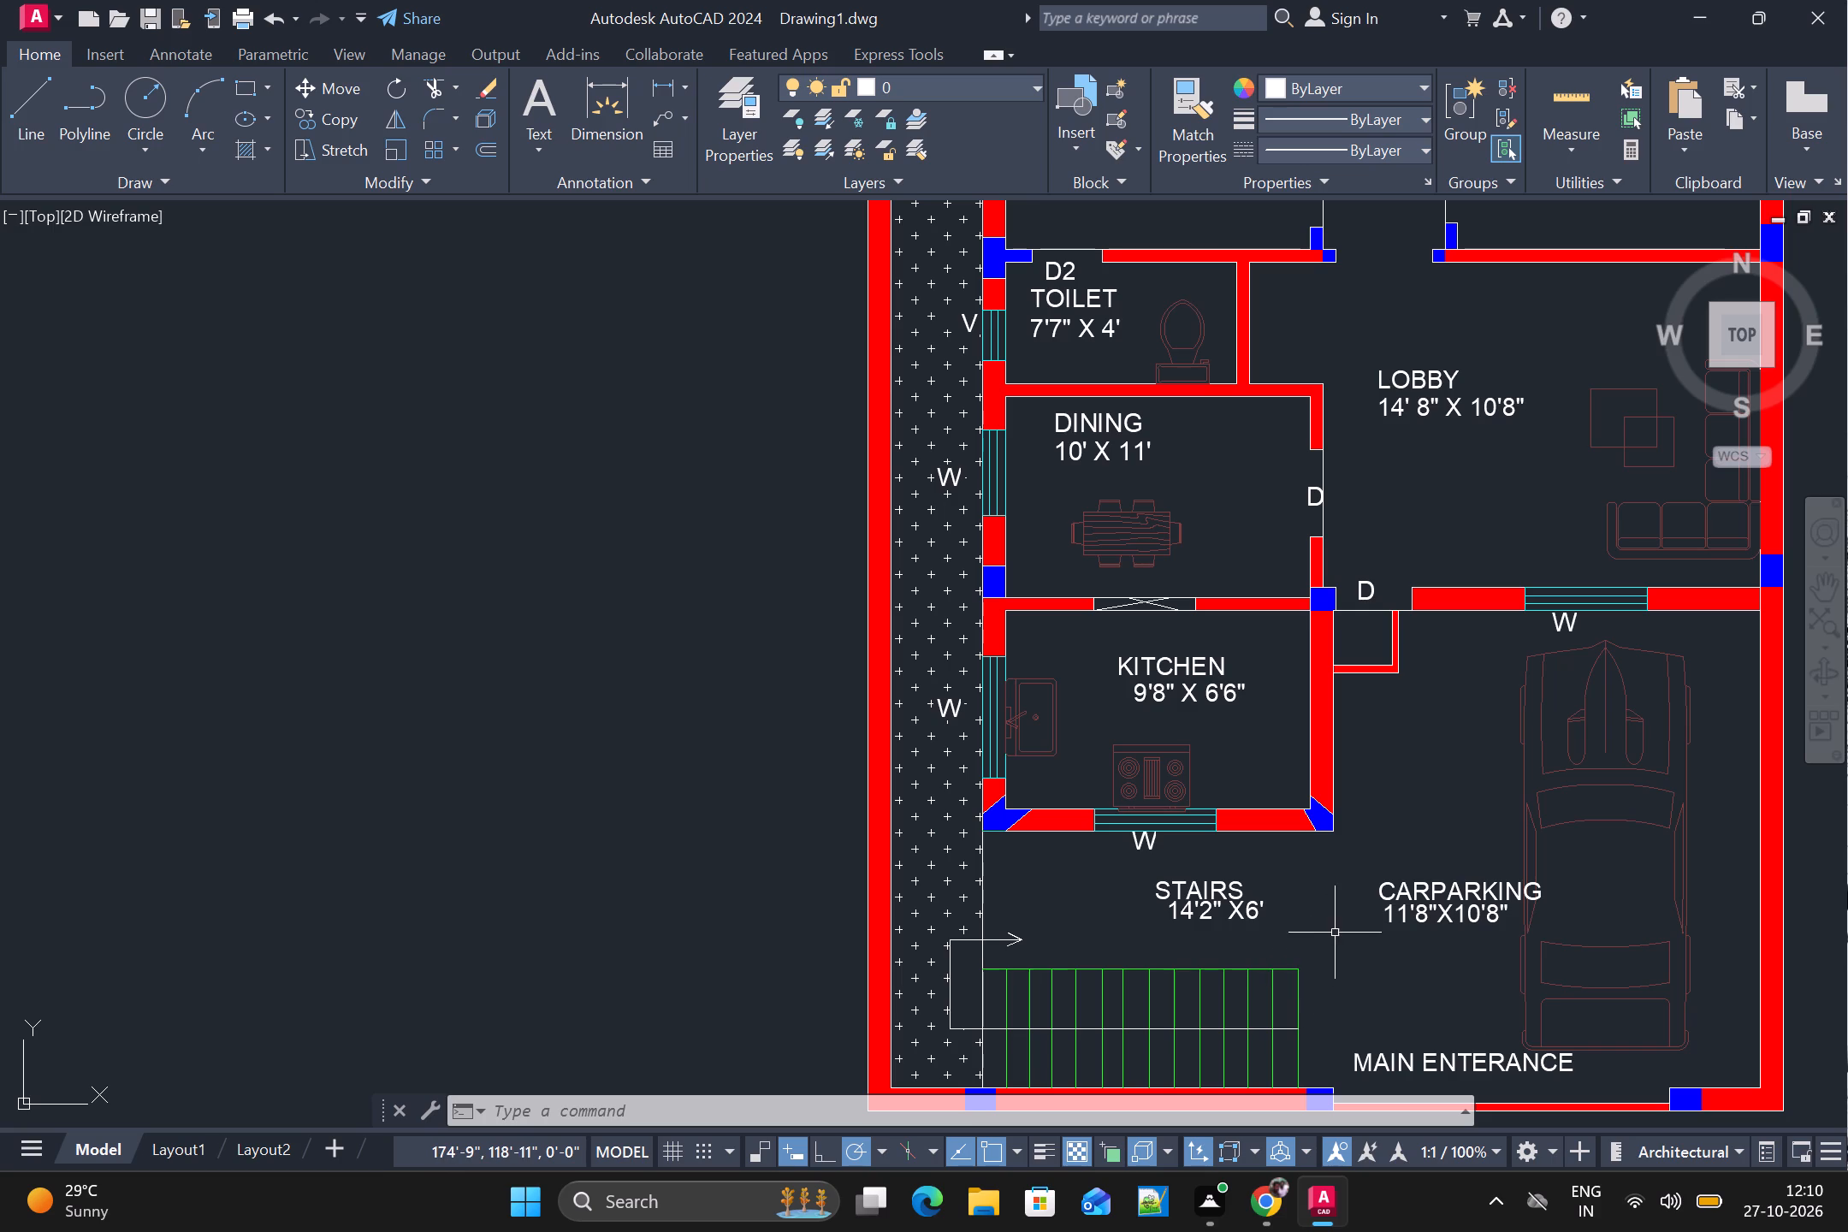
pyautogui.scroll(-1, 1332, 957)
pyautogui.scroll(2, 1332, 969)
pyautogui.scroll(-1, 1333, 969)
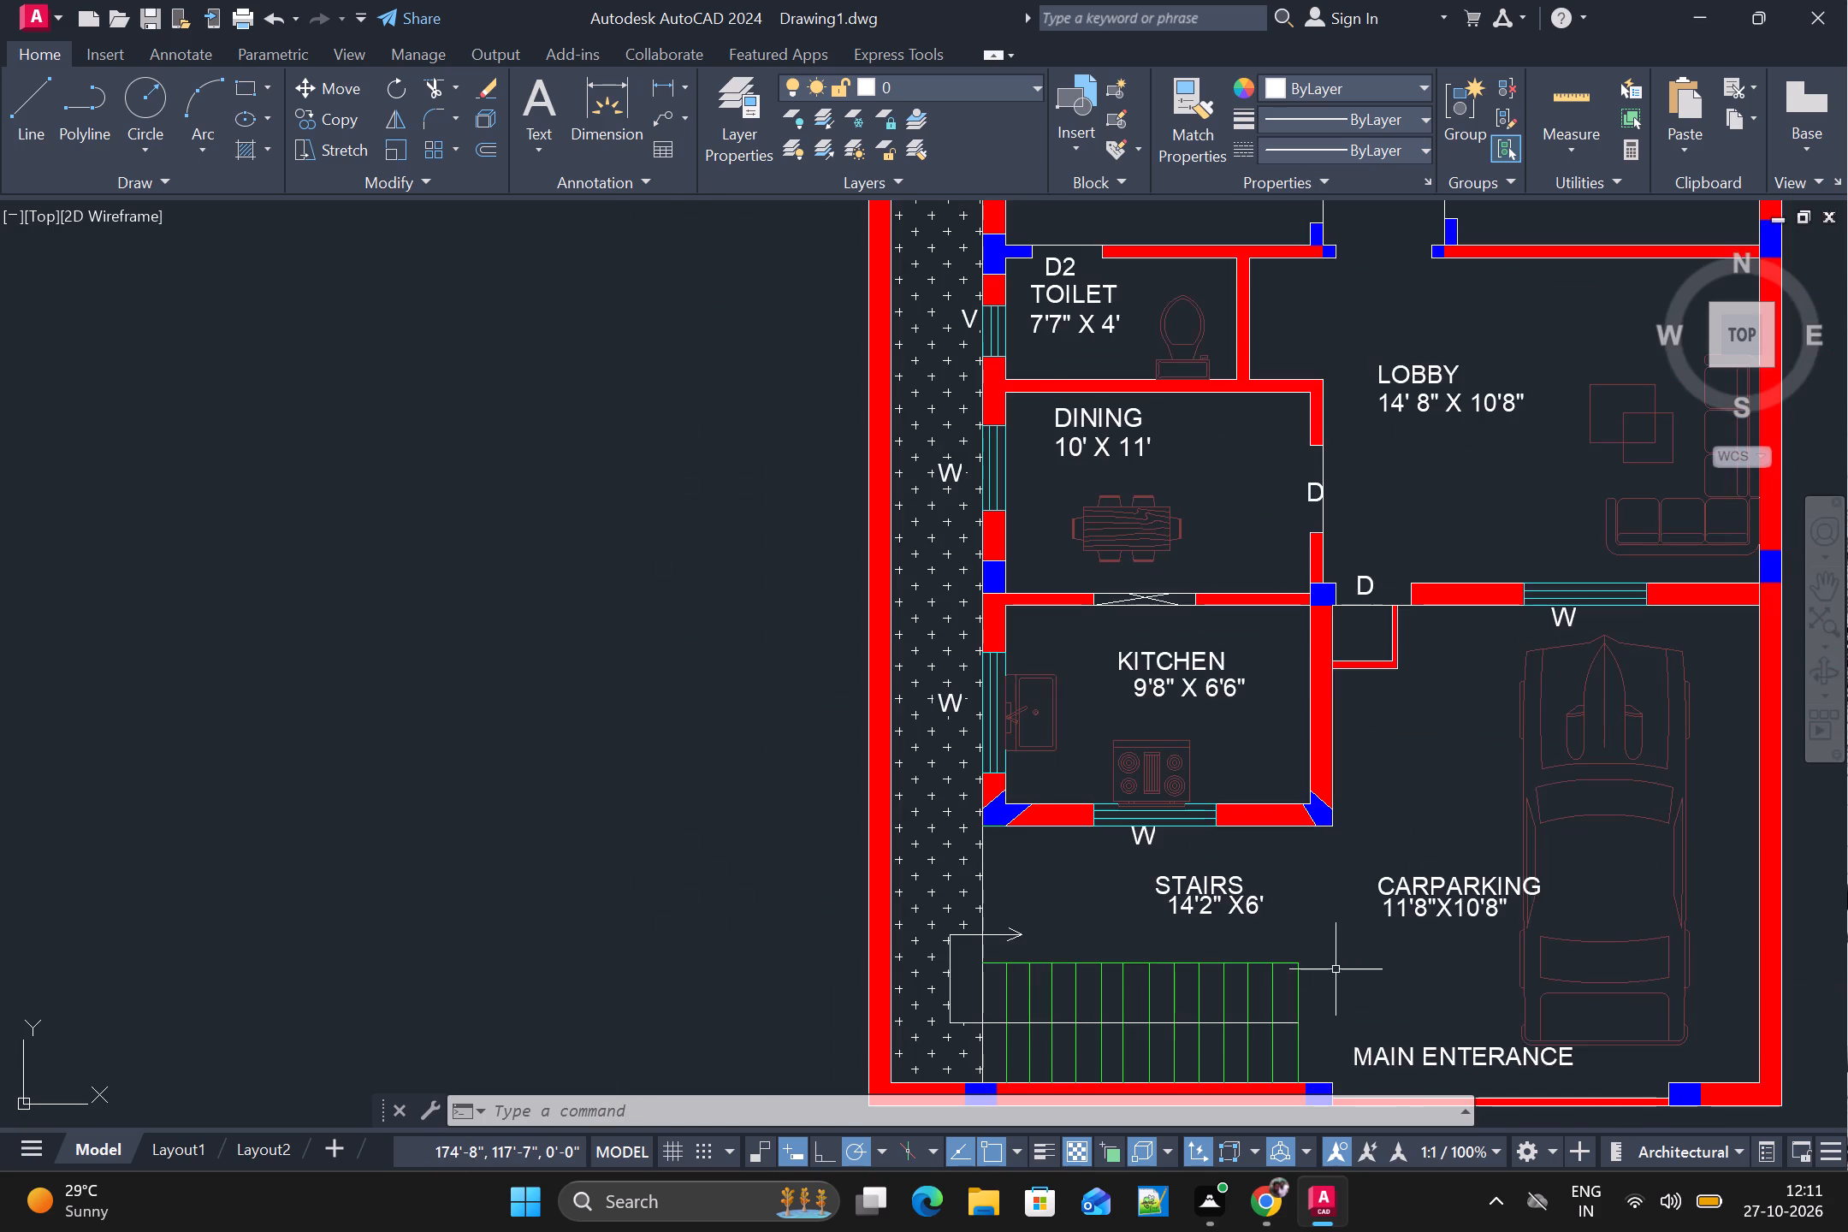
pyautogui.scroll(1, 1353, 974)
pyautogui.moveTo(1353, 974); pyautogui.dragTo(1237, 760, button='middle')
pyautogui.scroll(-1, 1235, 754)
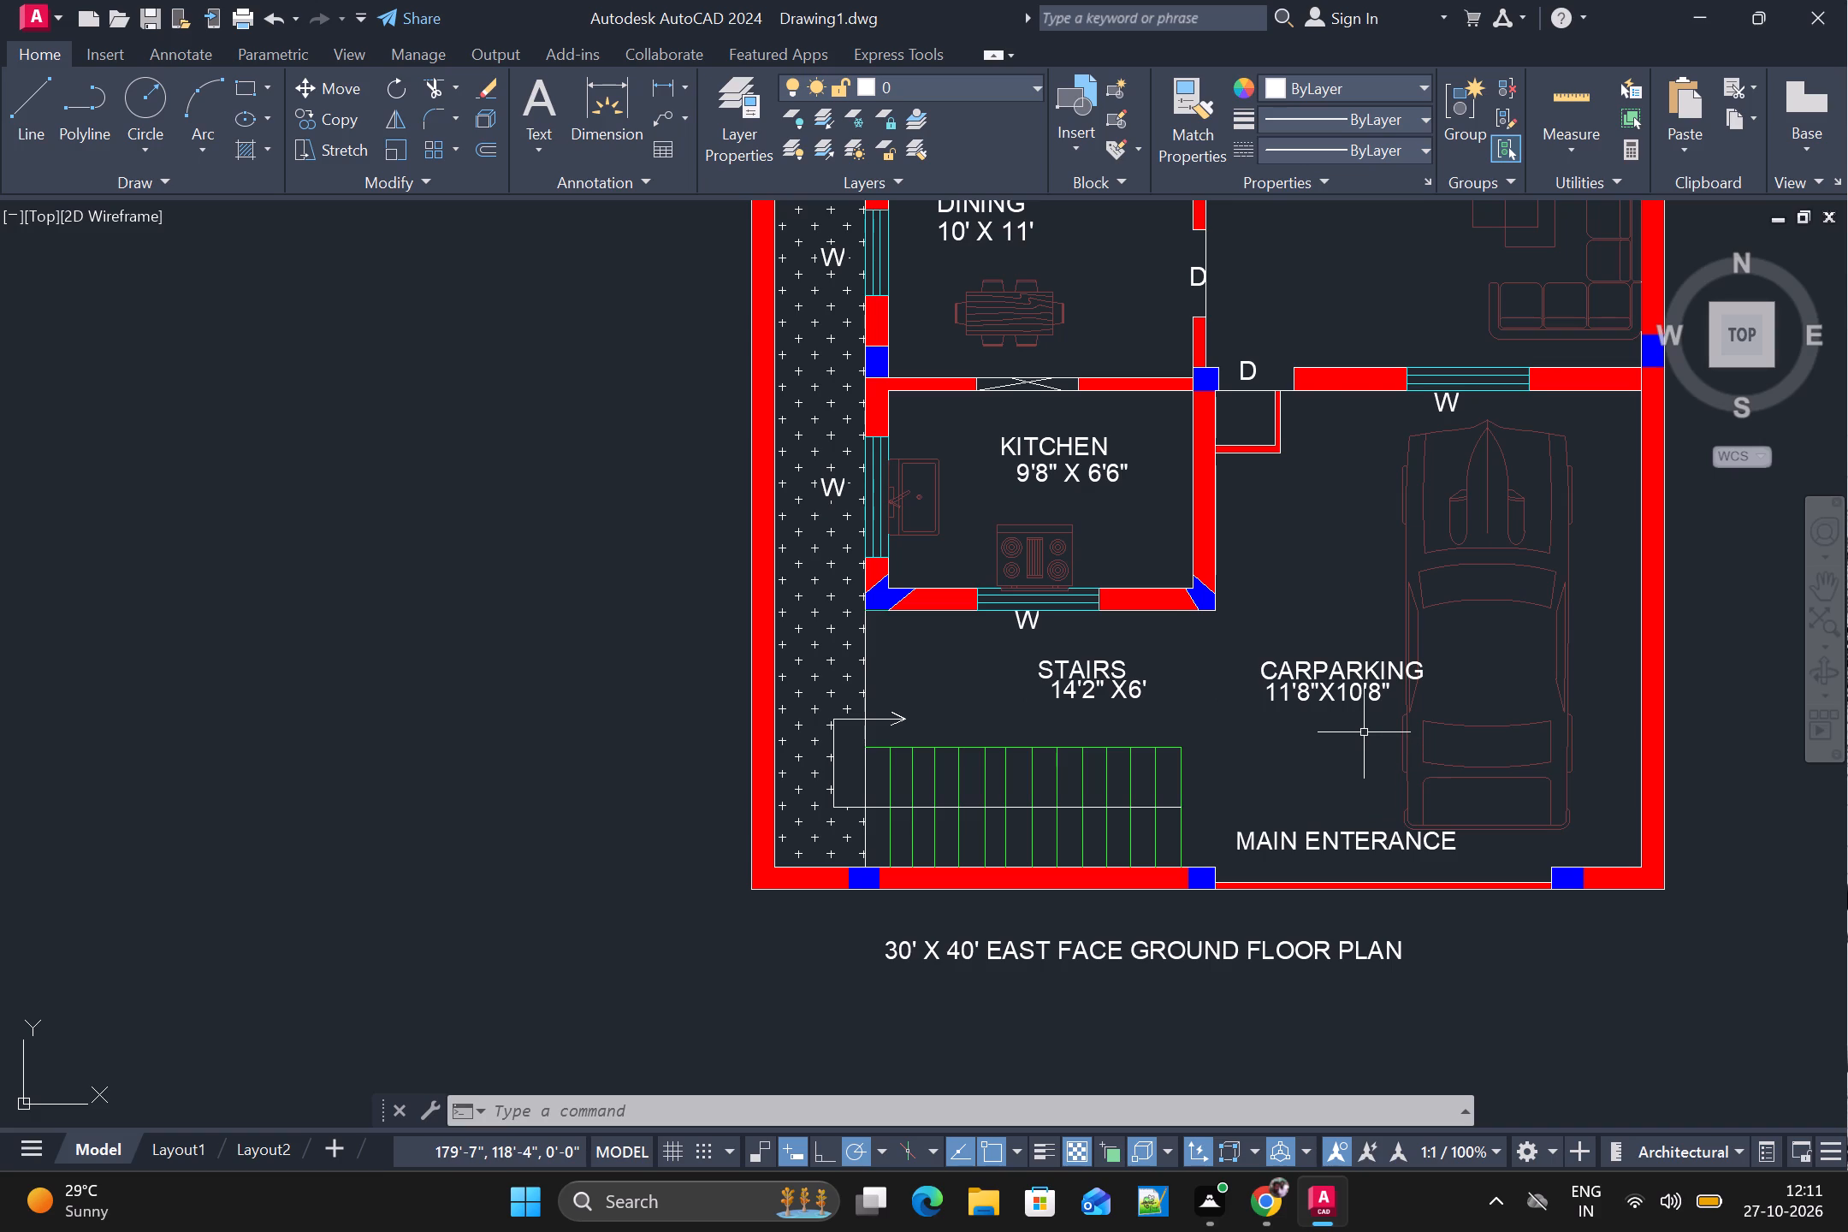
pyautogui.scroll(-1, 1393, 703)
pyautogui.scroll(1, 1311, 530)
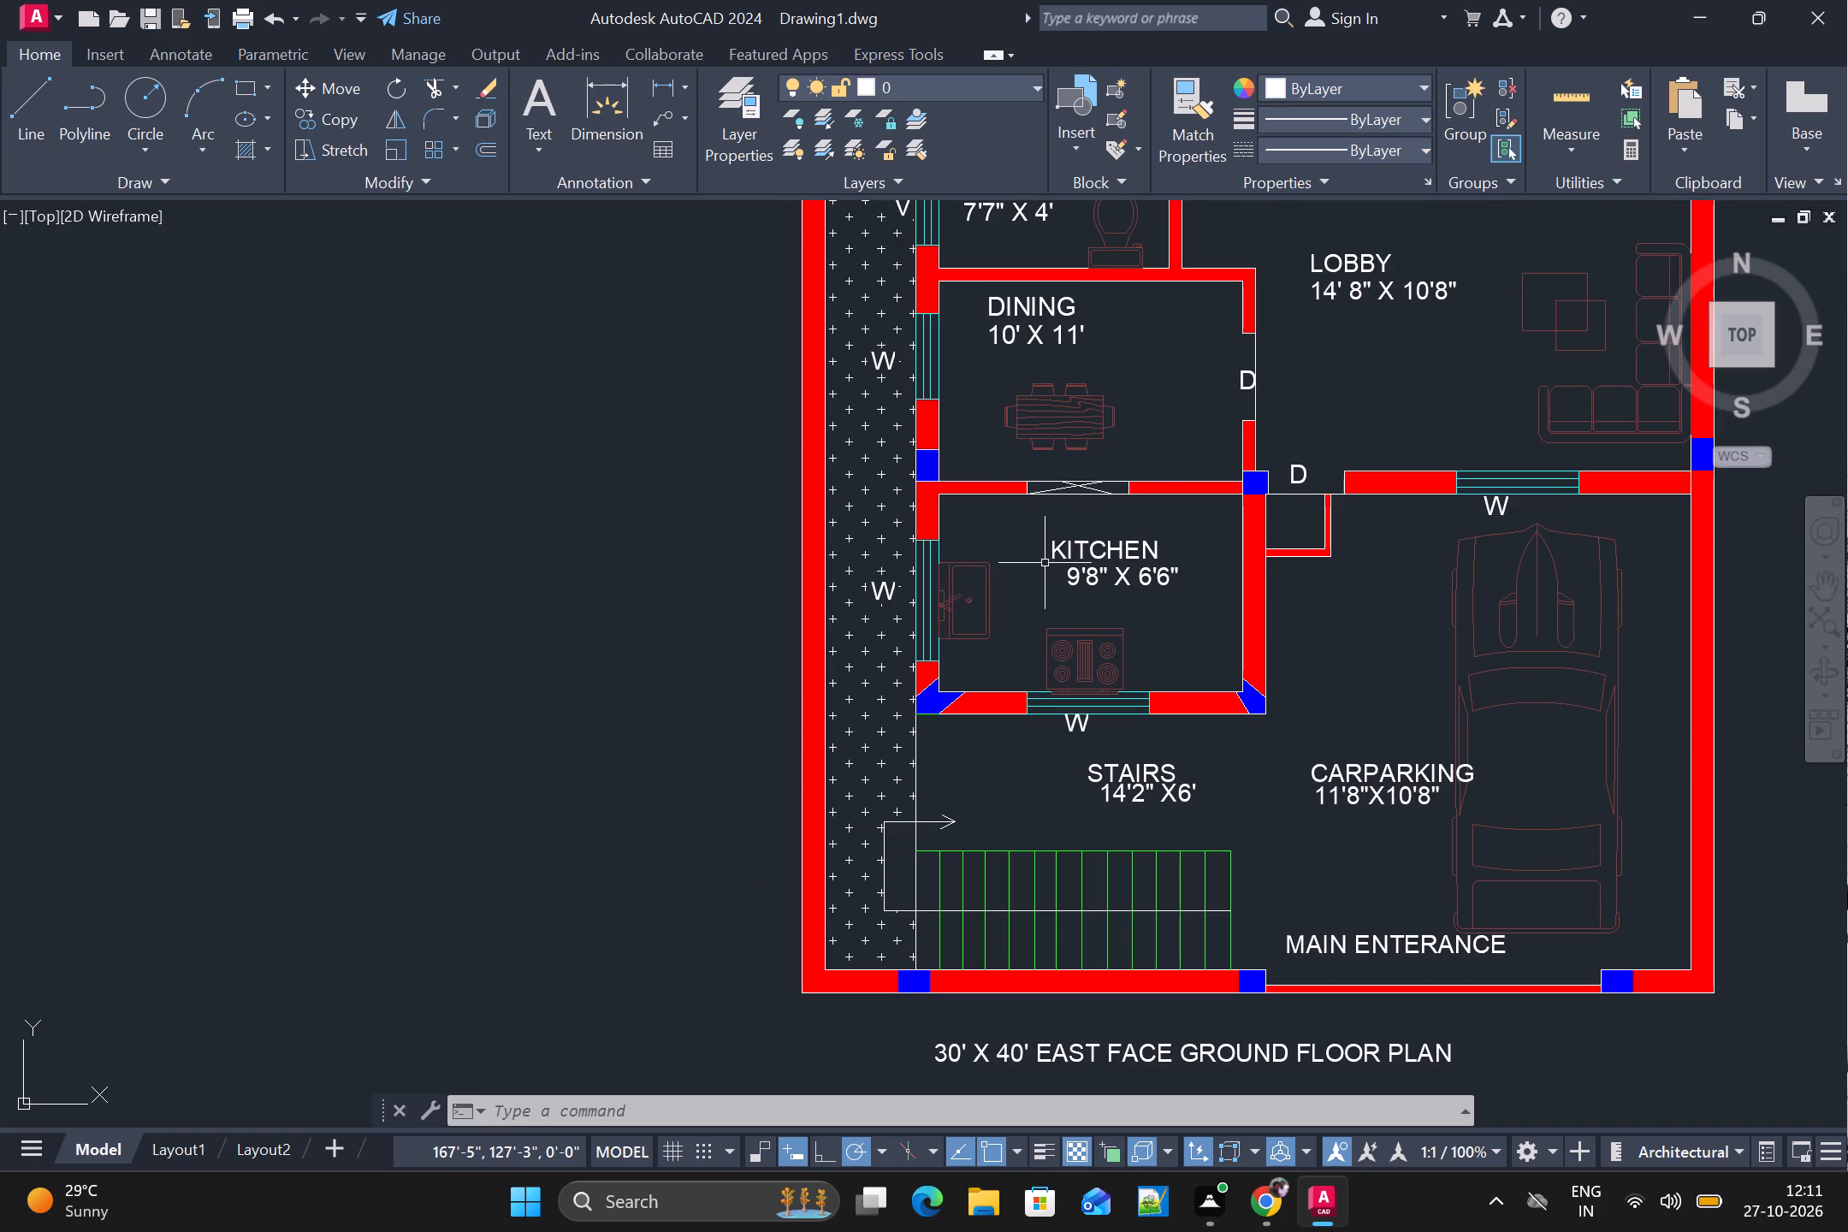
# Draw the kitchen counter edge from the top wall: about 3'-11" down, about 5'-8" across past the stove, ending at the bottom wall.
pyautogui.press('l')
pyautogui.press('space')
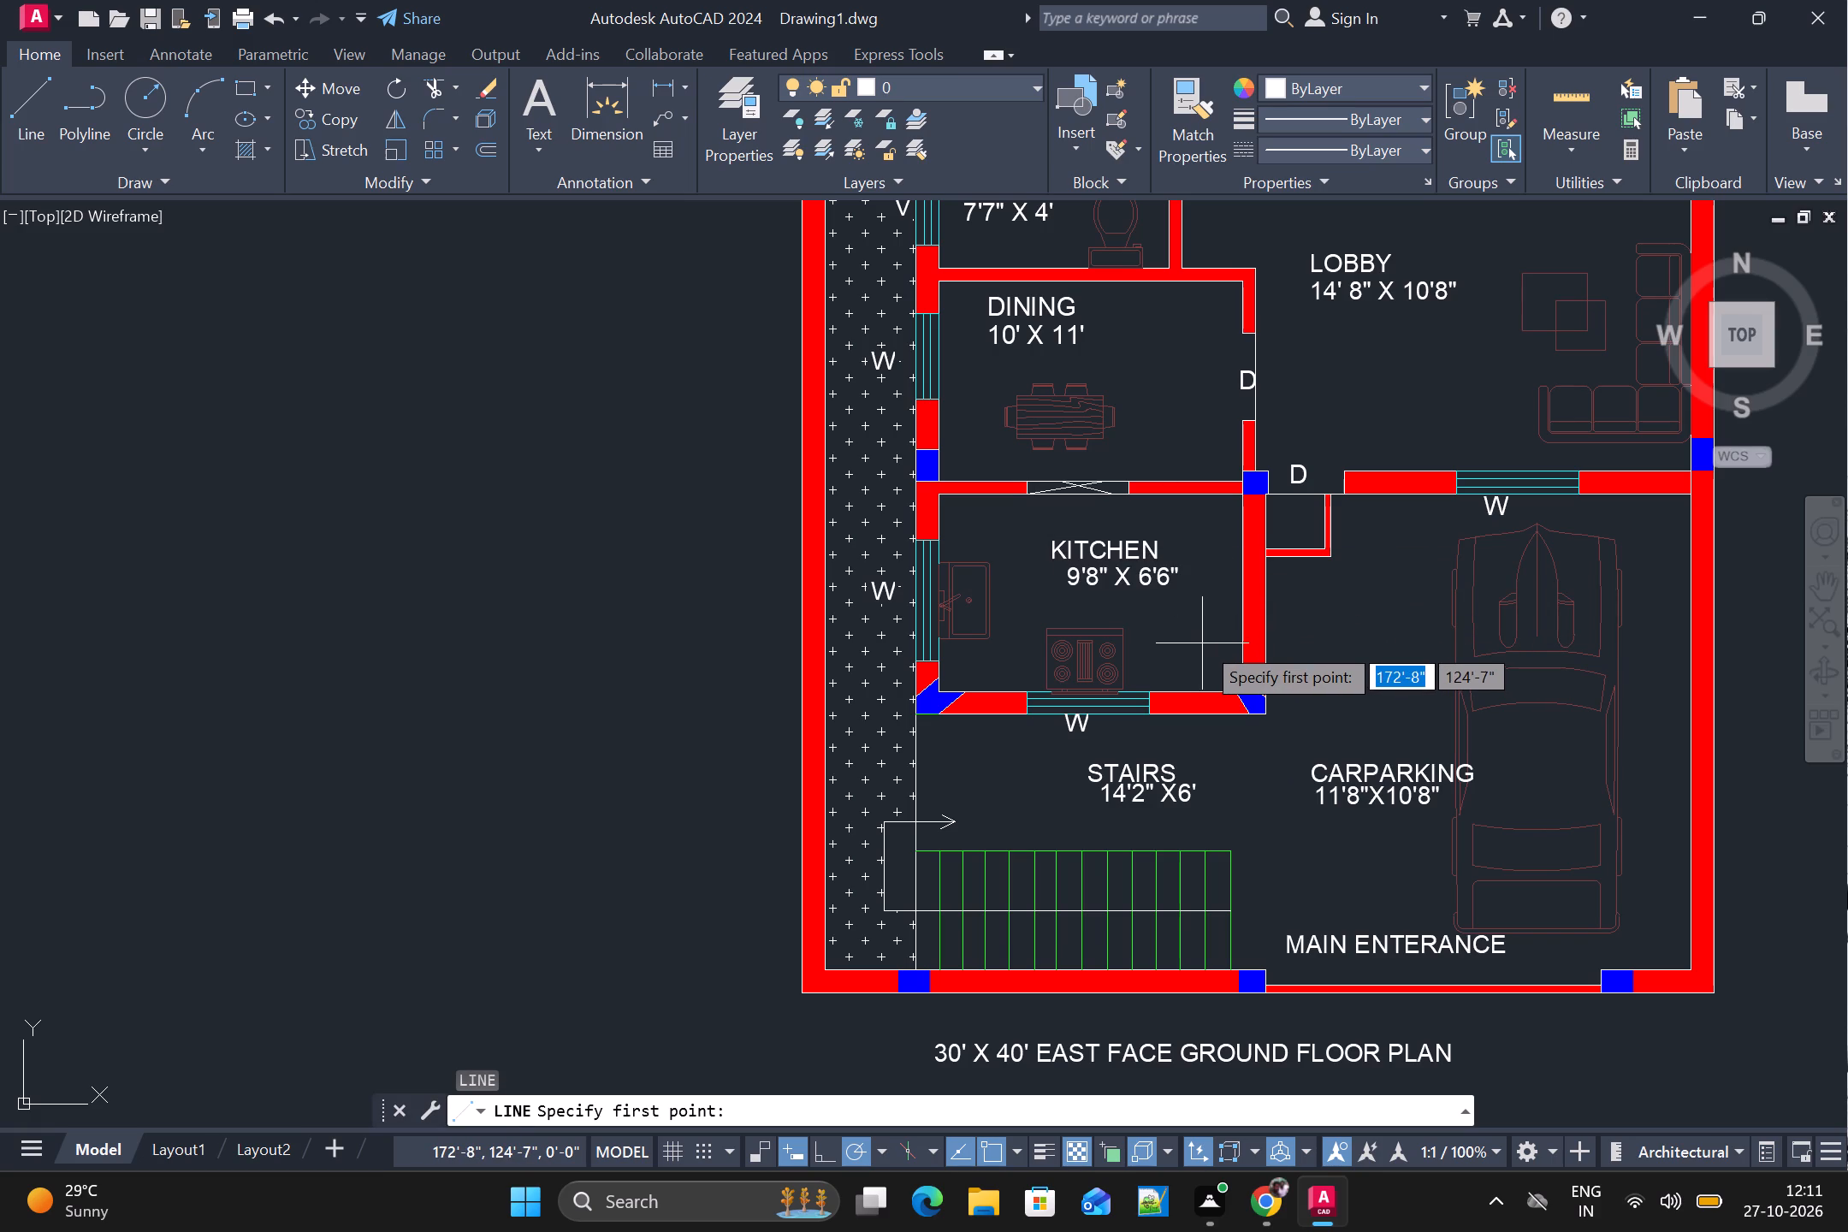
pyautogui.click(992, 496)
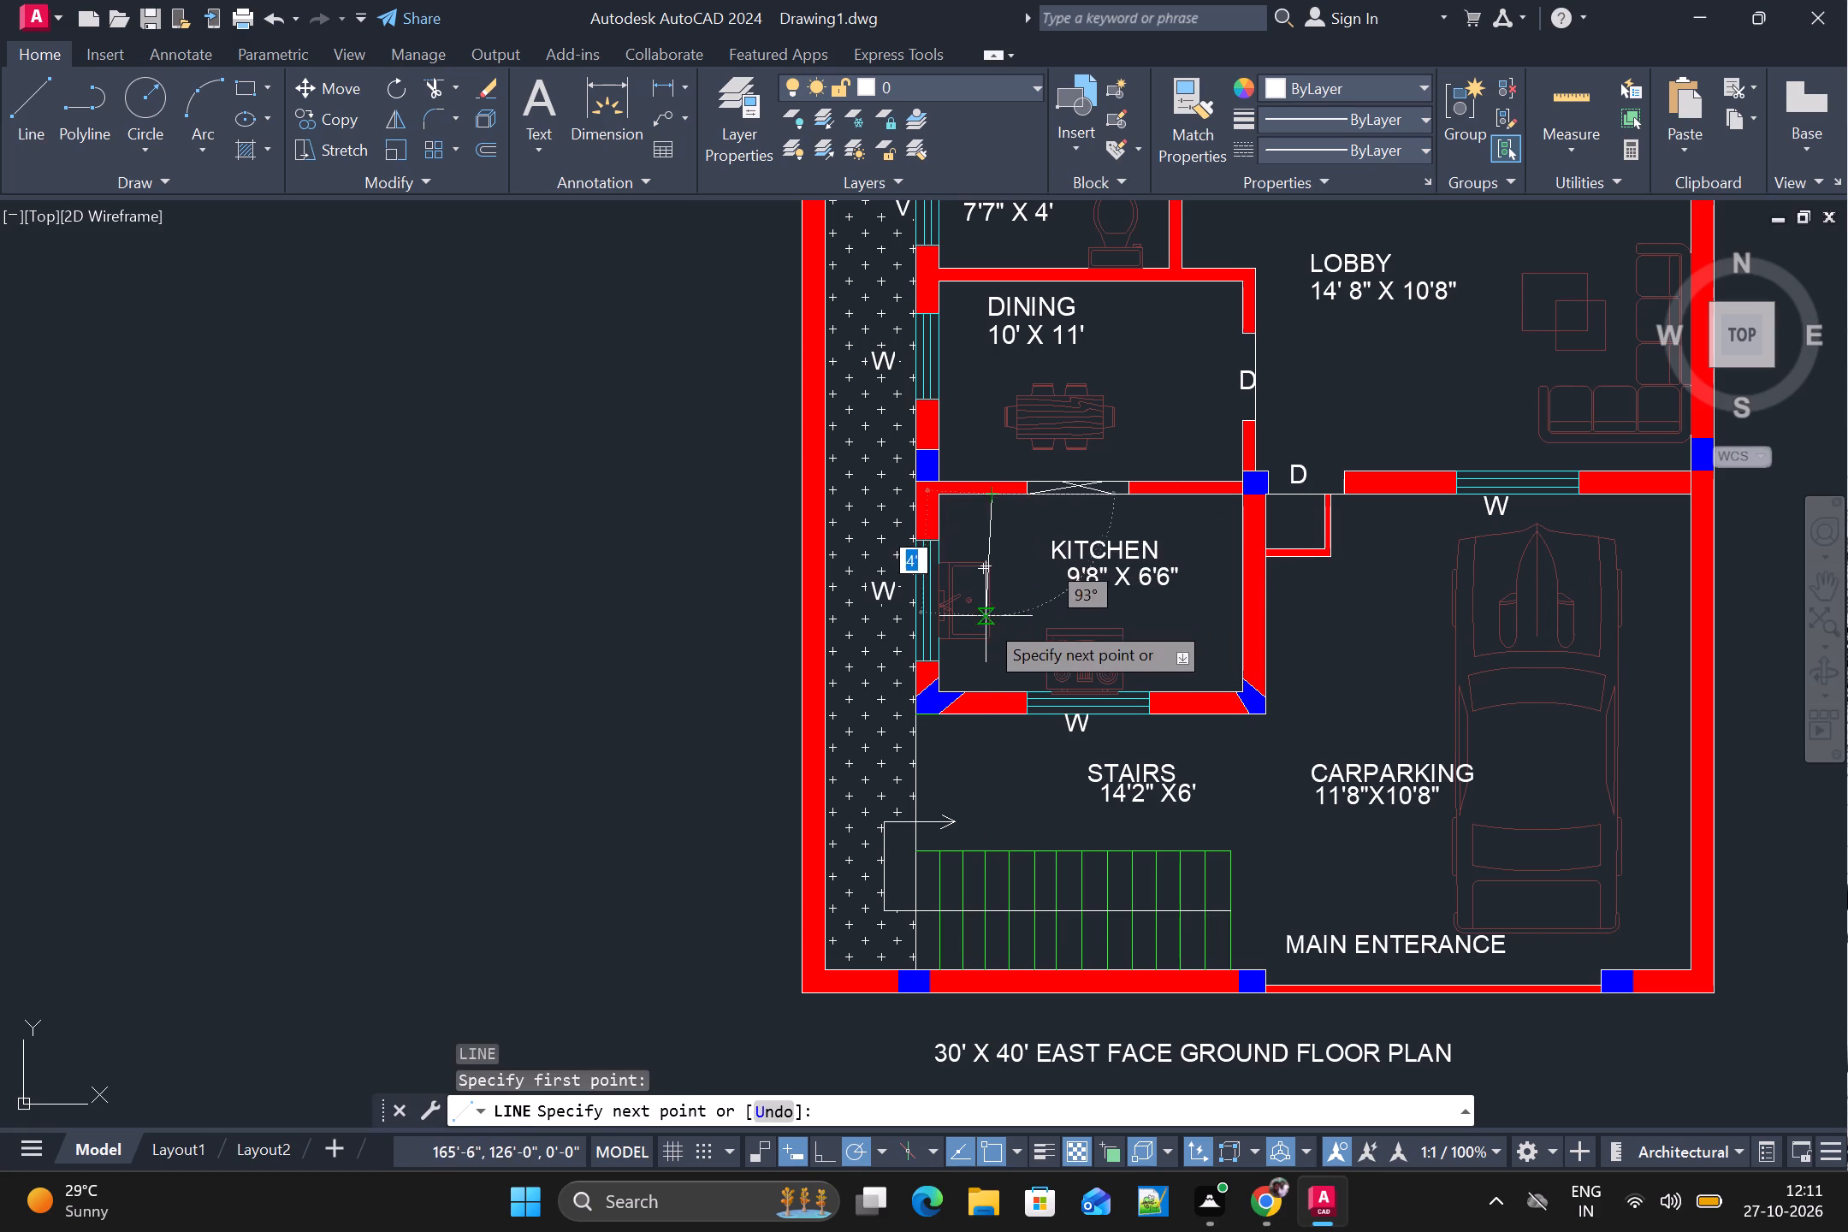
pyautogui.scroll(3, 996, 647)
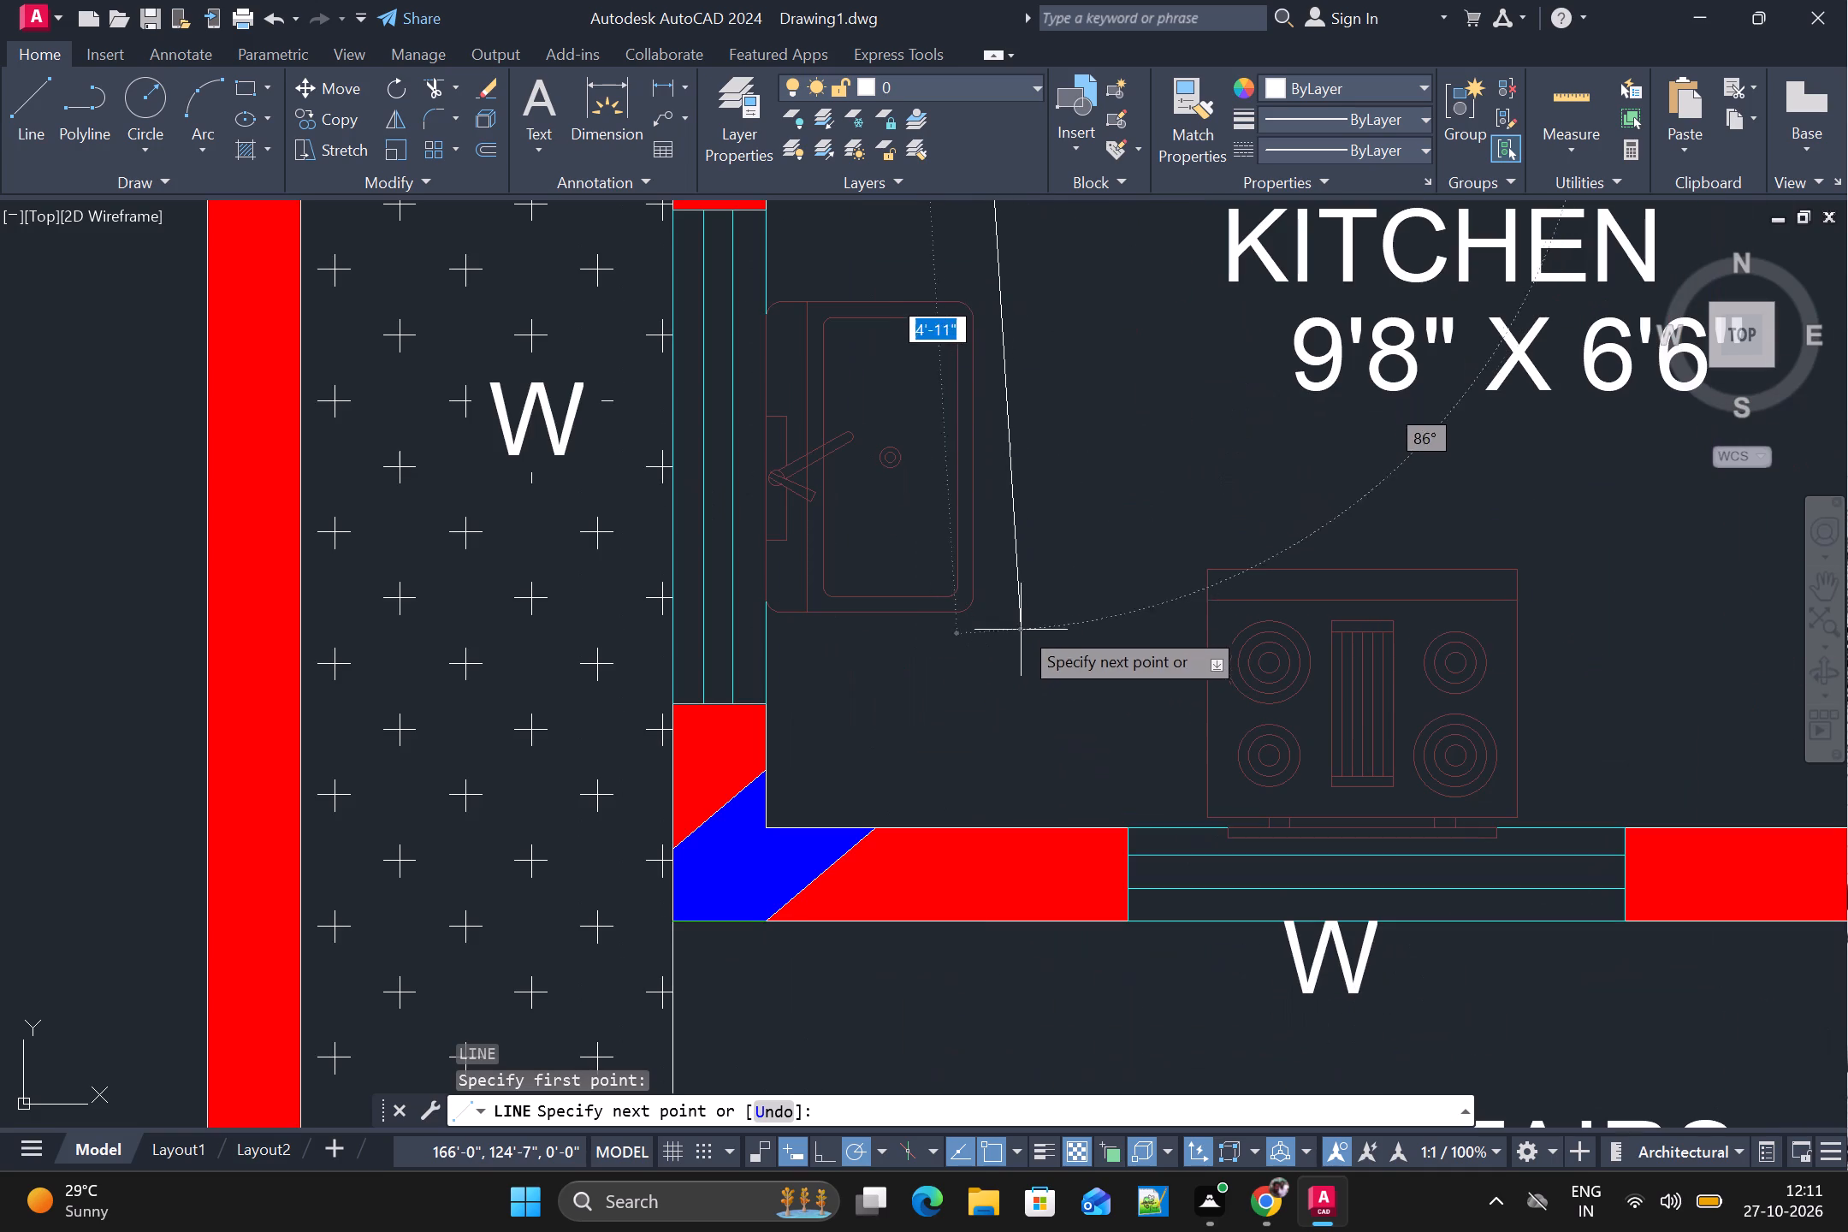
pyautogui.click(993, 508)
pyautogui.scroll(-2, 1640, 553)
pyautogui.click(1659, 529)
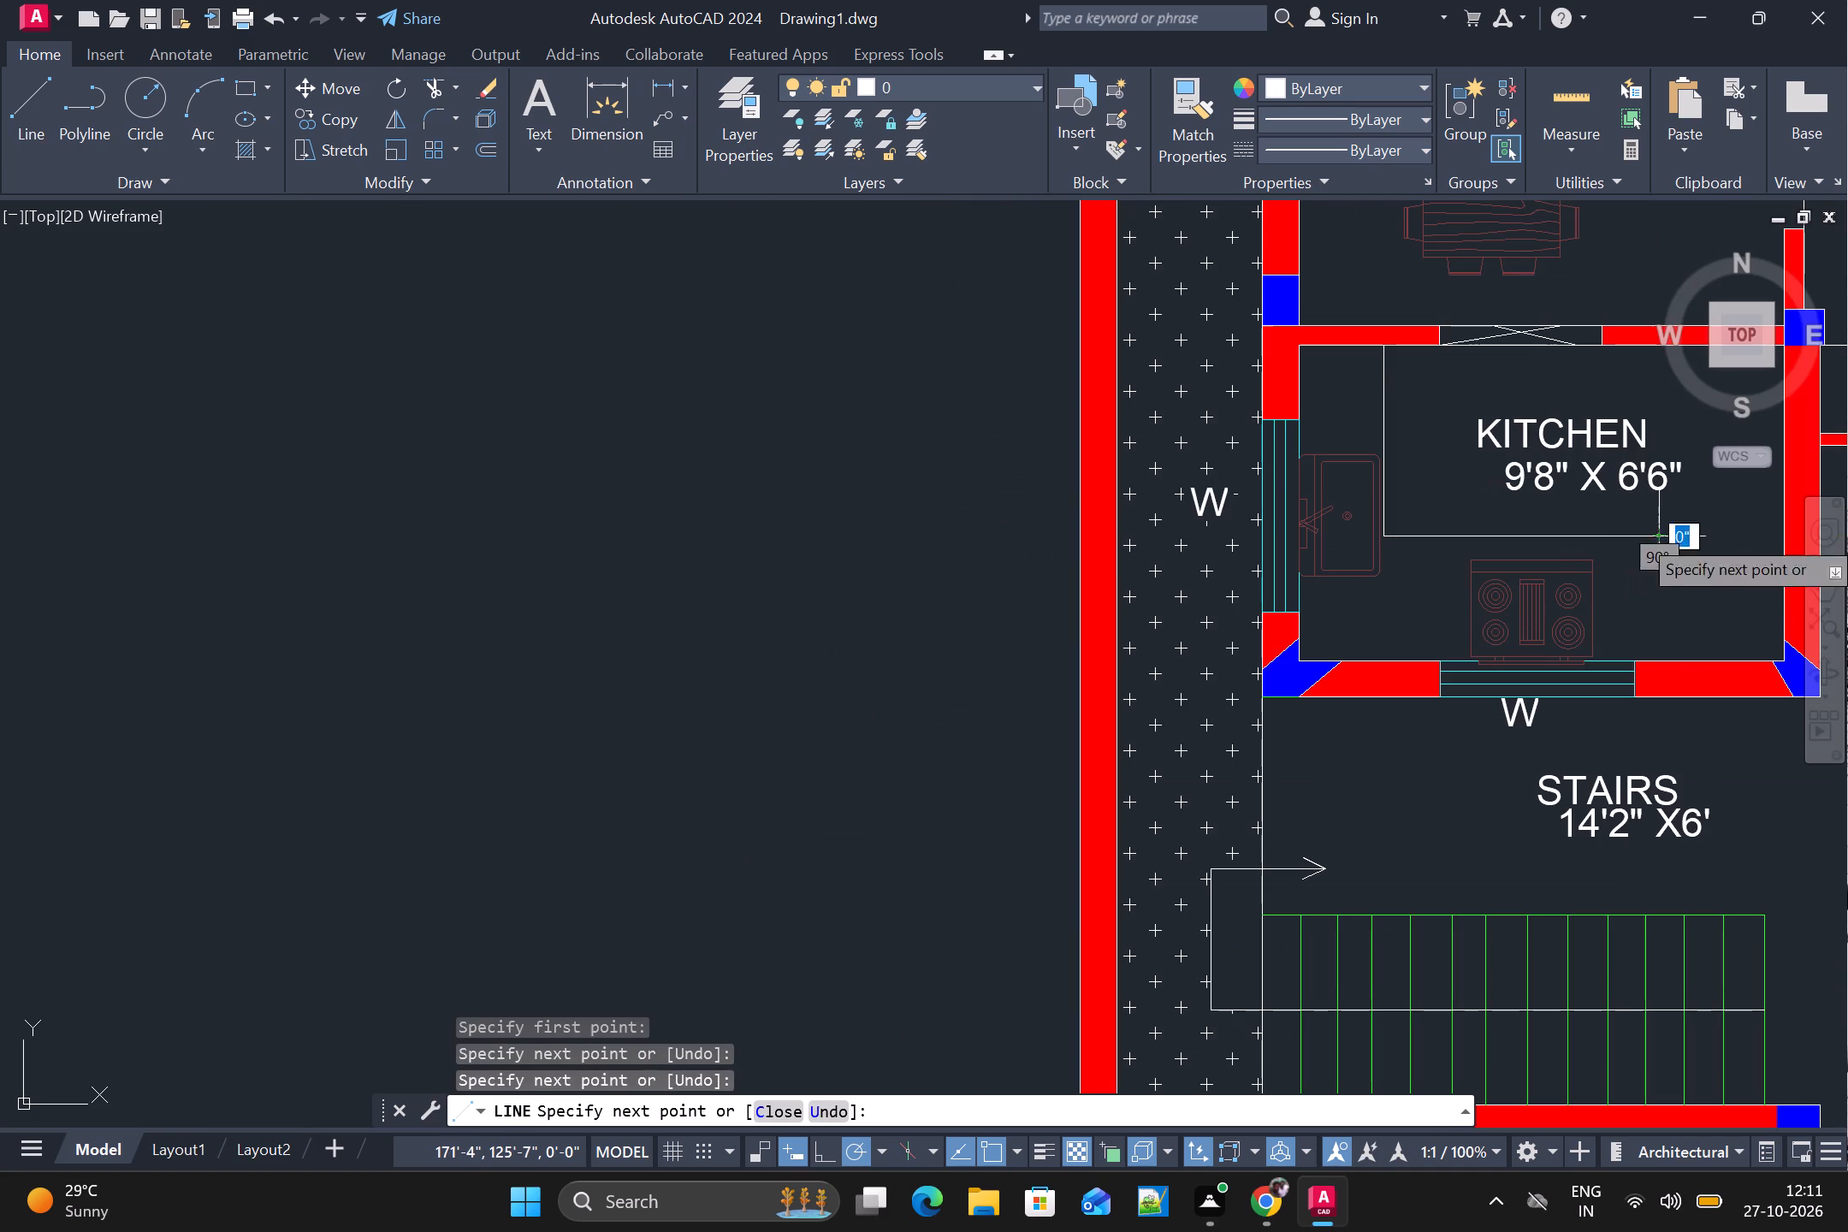
pyautogui.click(1660, 664)
pyautogui.scroll(-1, 1662, 664)
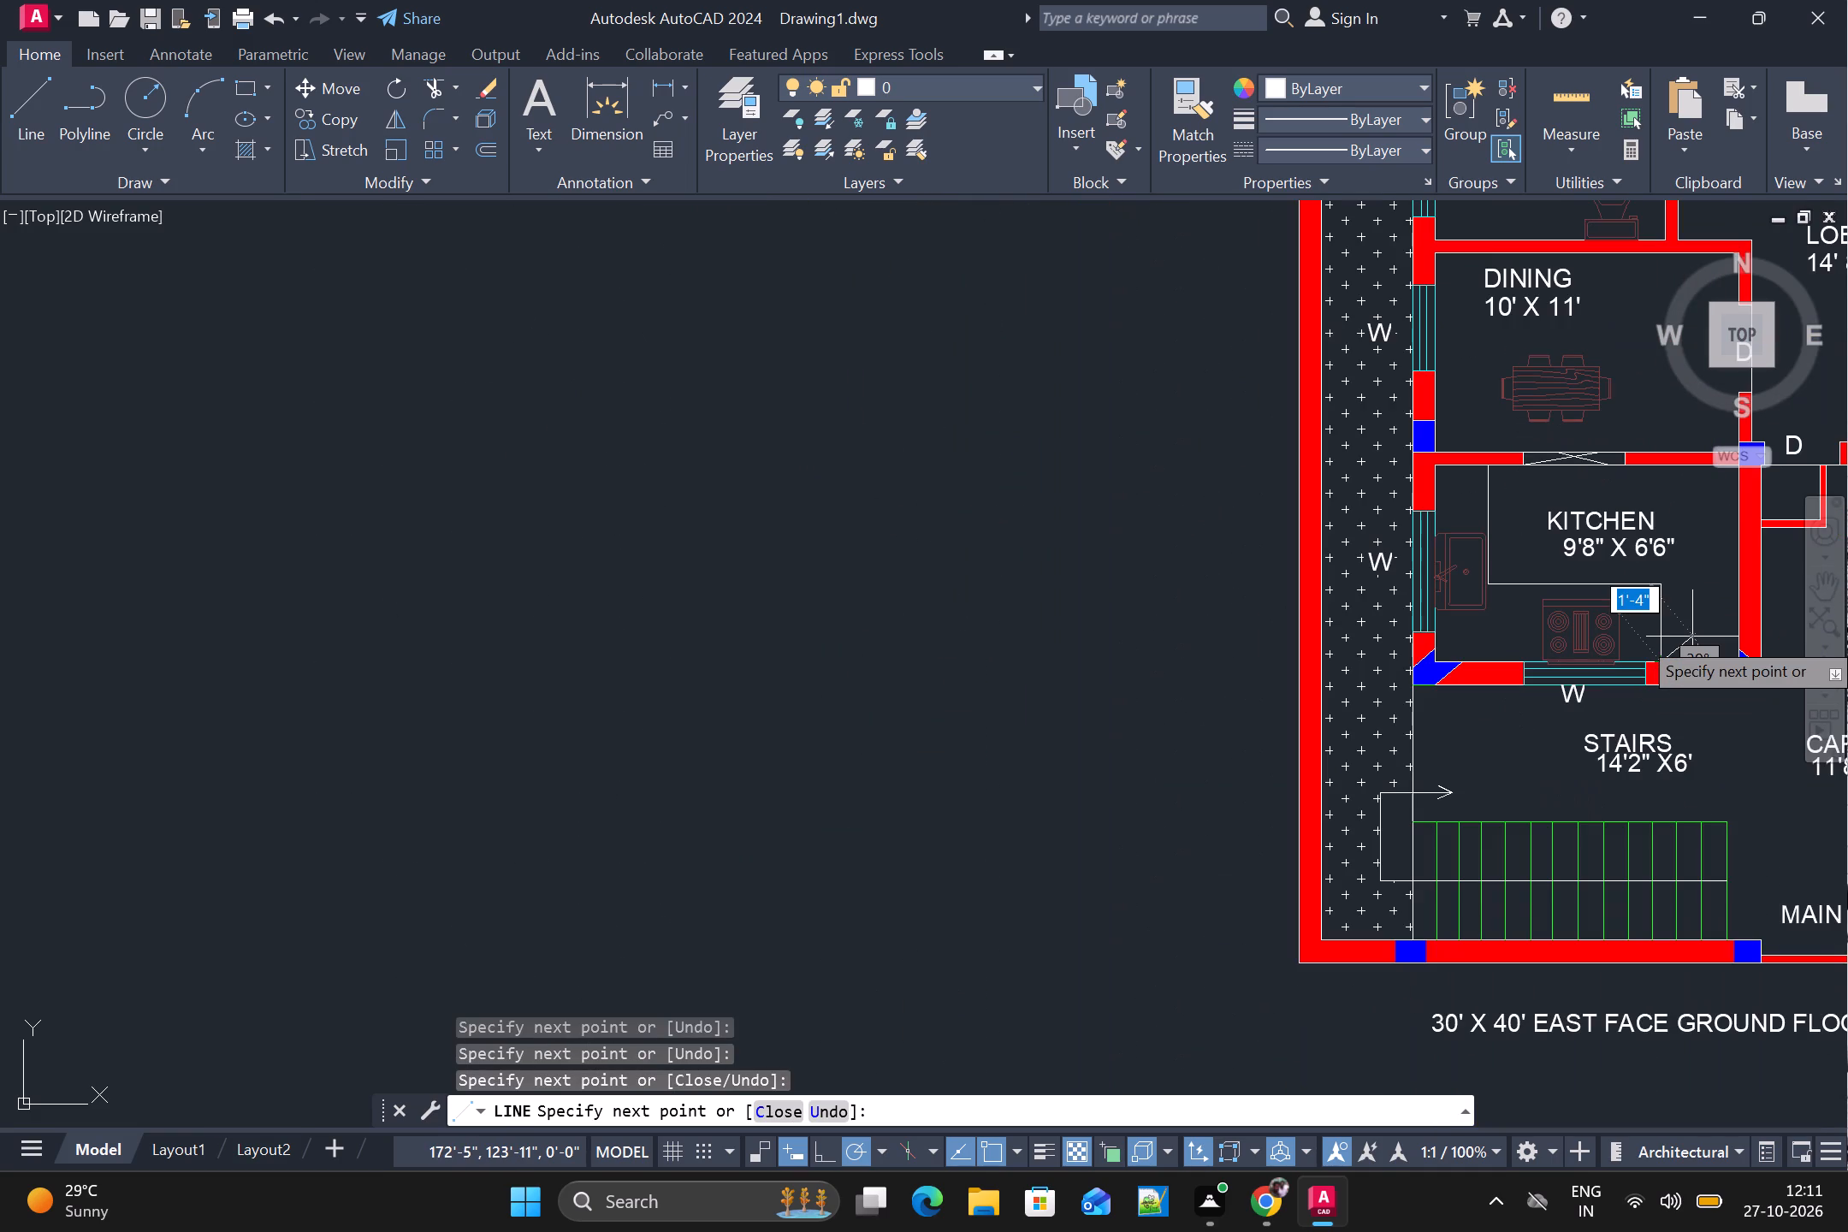
pyautogui.press('Escape')
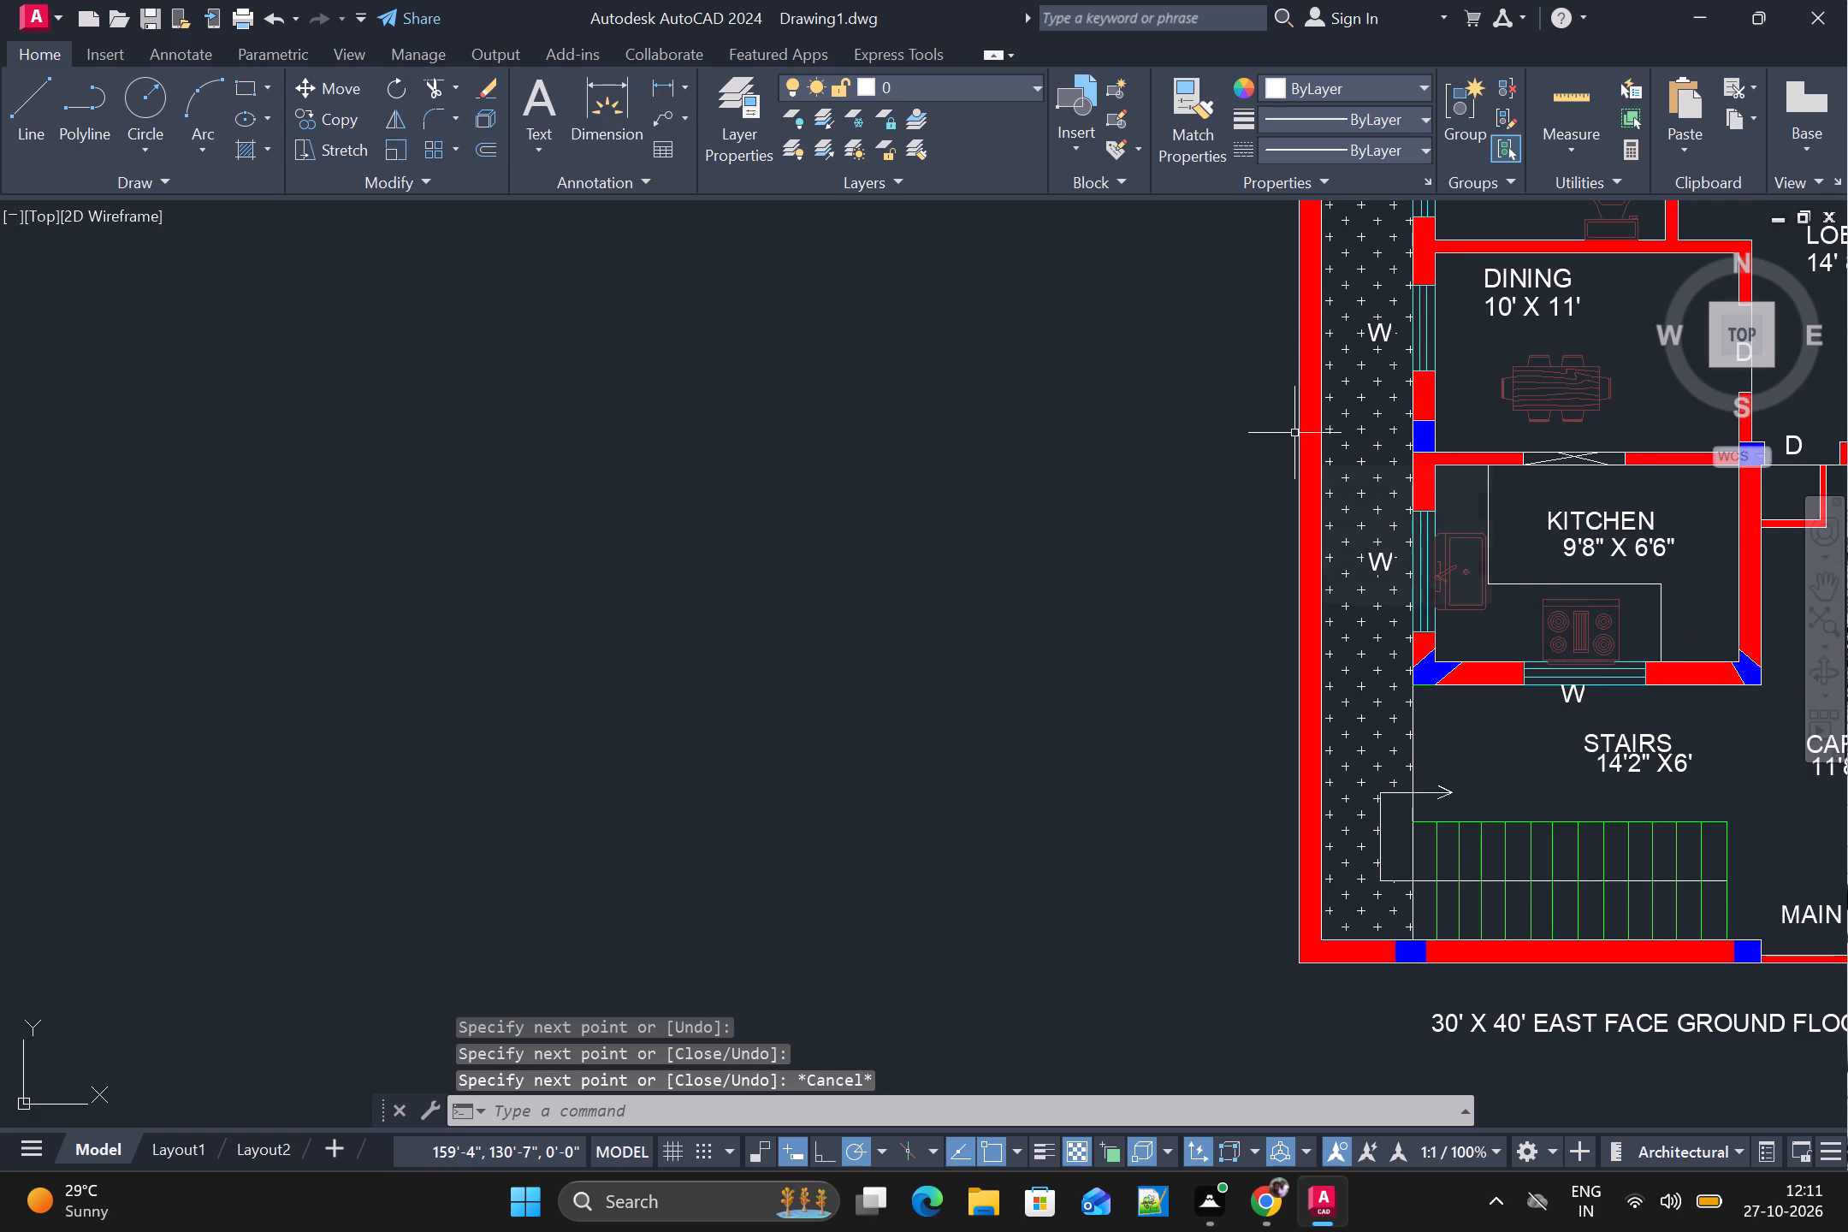
# Fill the L-shaped kitchen counter around the sink and stove with a blue-to-yellow GR_LINEAR gradient hatch.
pyautogui.write('H')
pyautogui.press('space')
pyautogui.scroll(-1, 1417, 437)
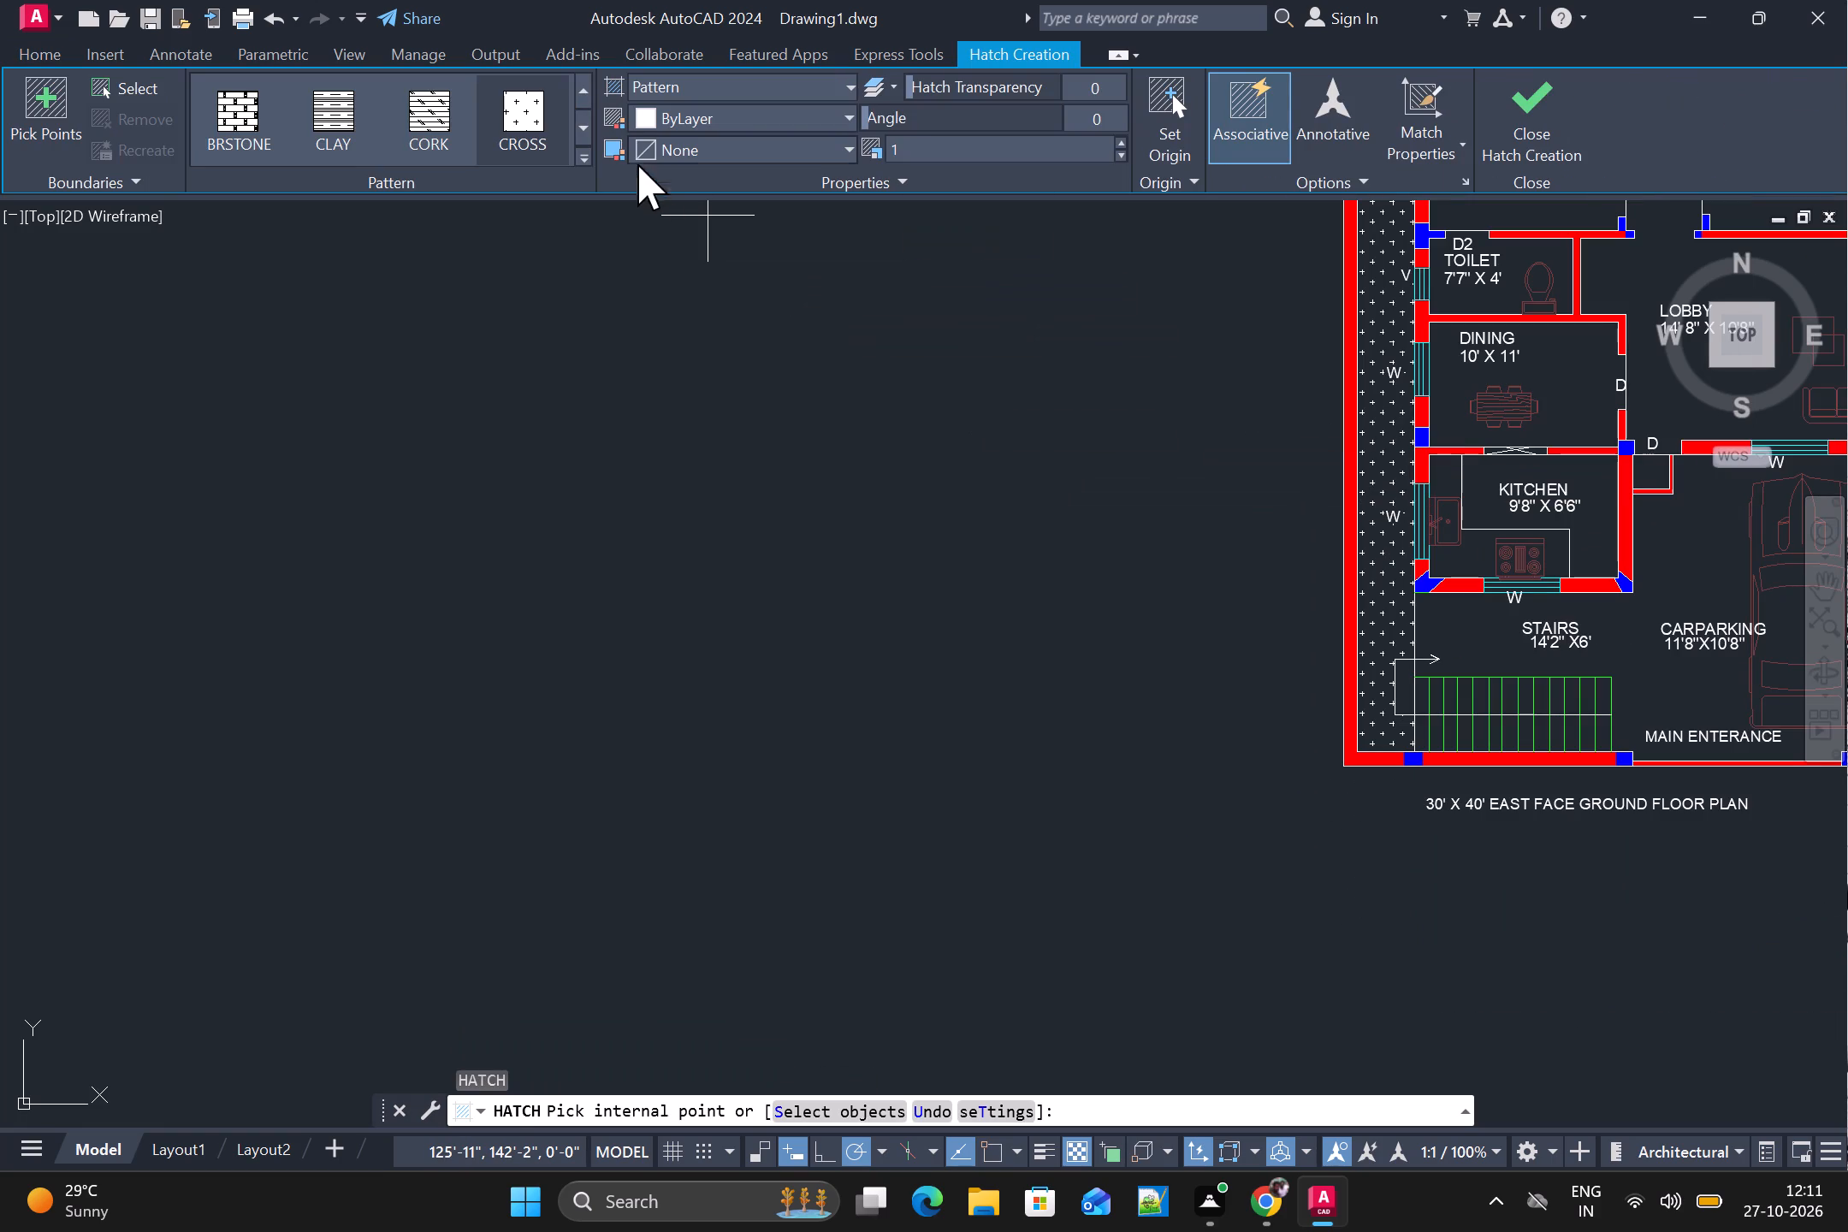
pyautogui.click(447, 134)
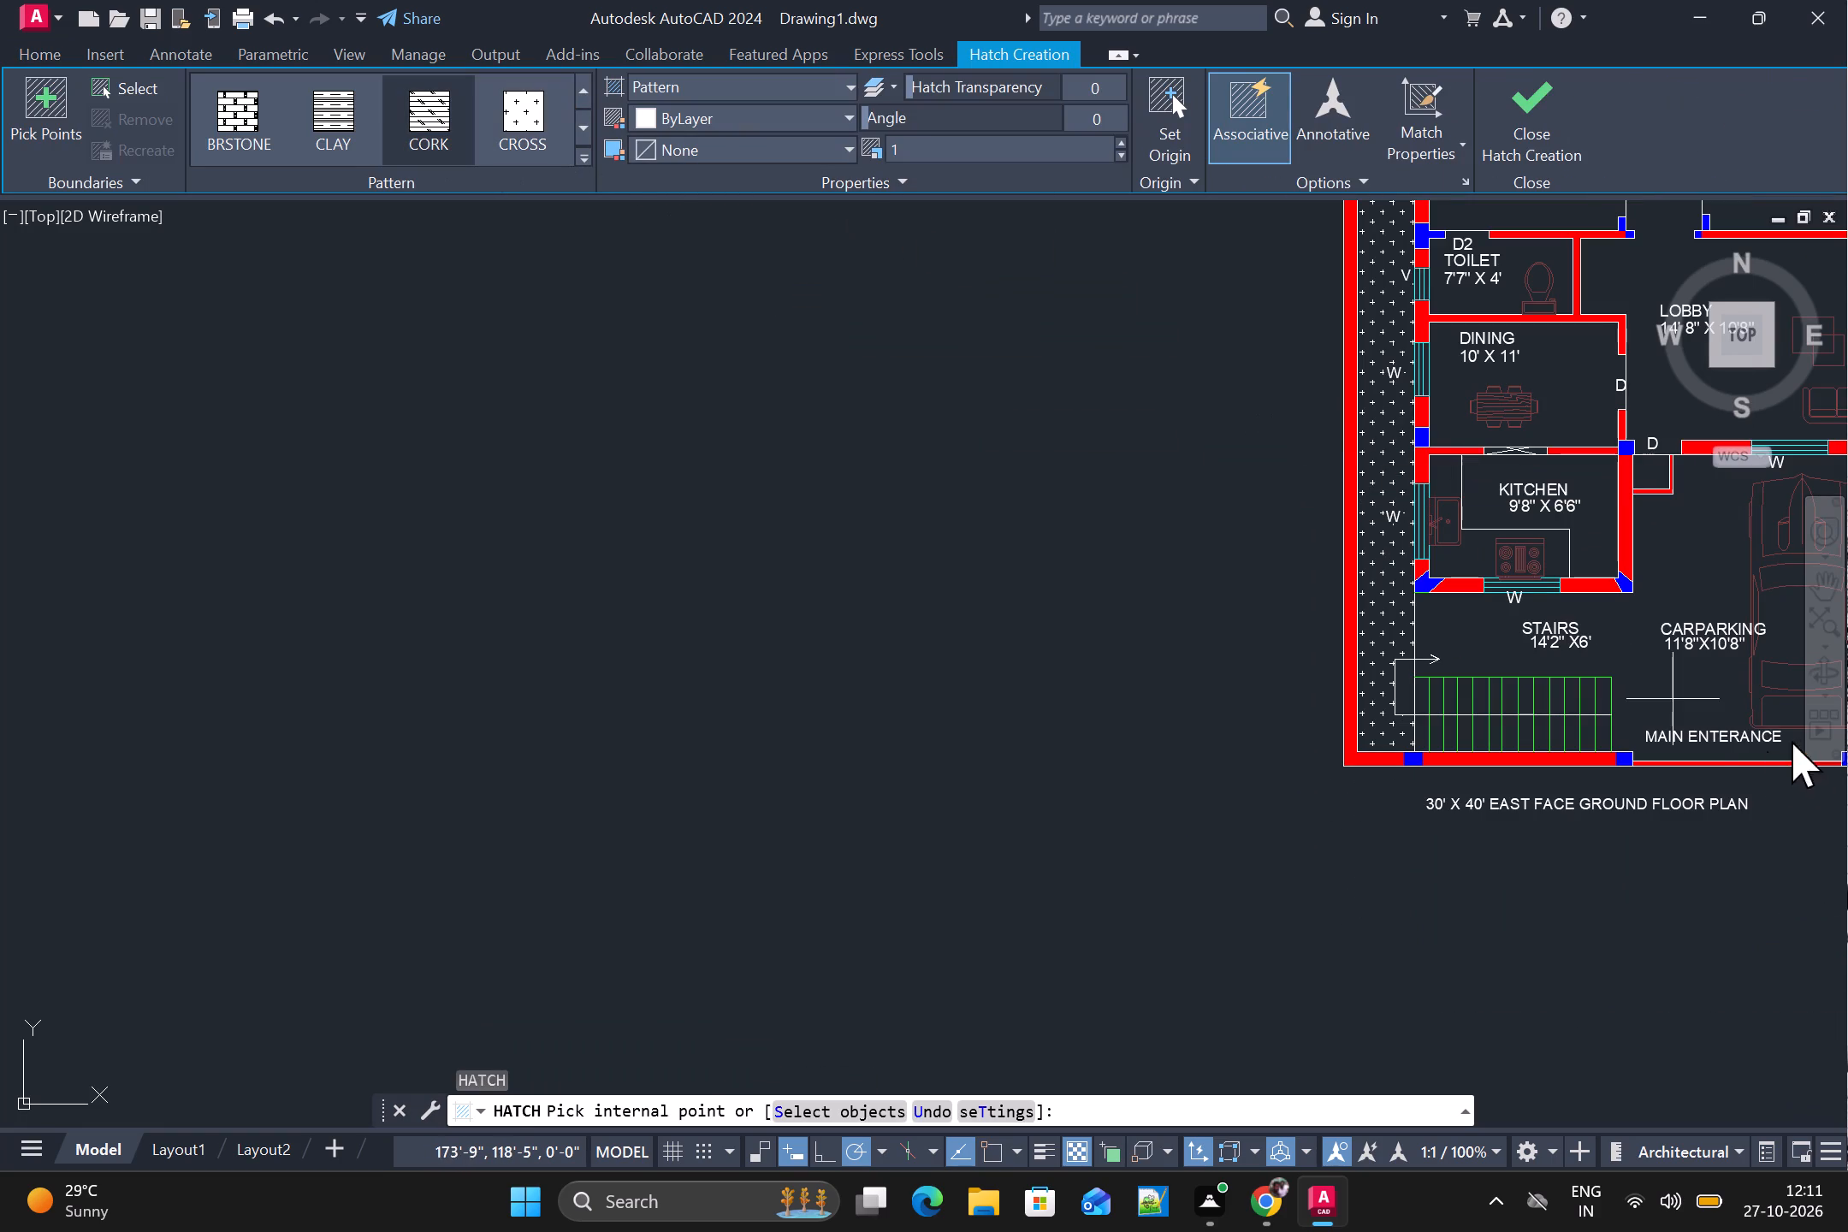
pyautogui.scroll(2, 1472, 549)
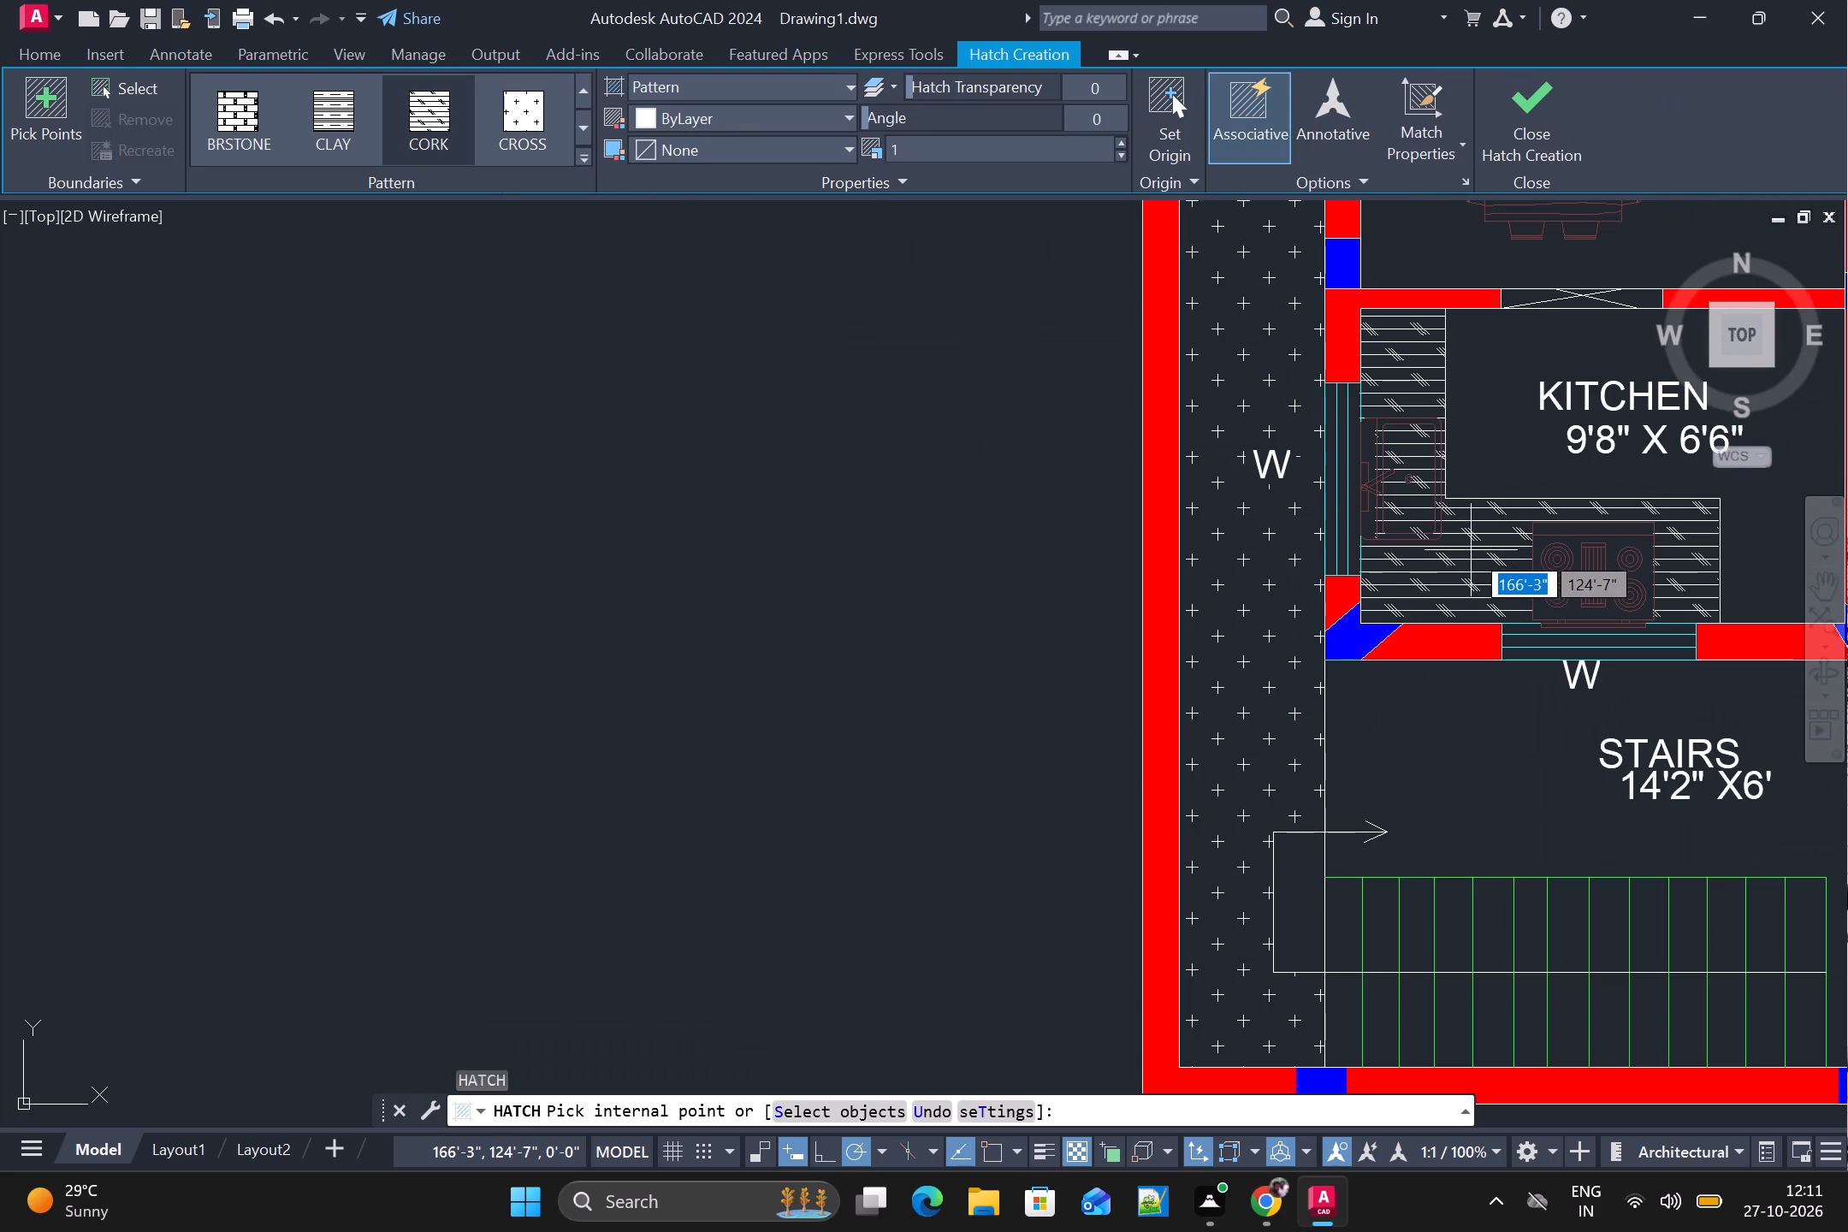
pyautogui.click(583, 147)
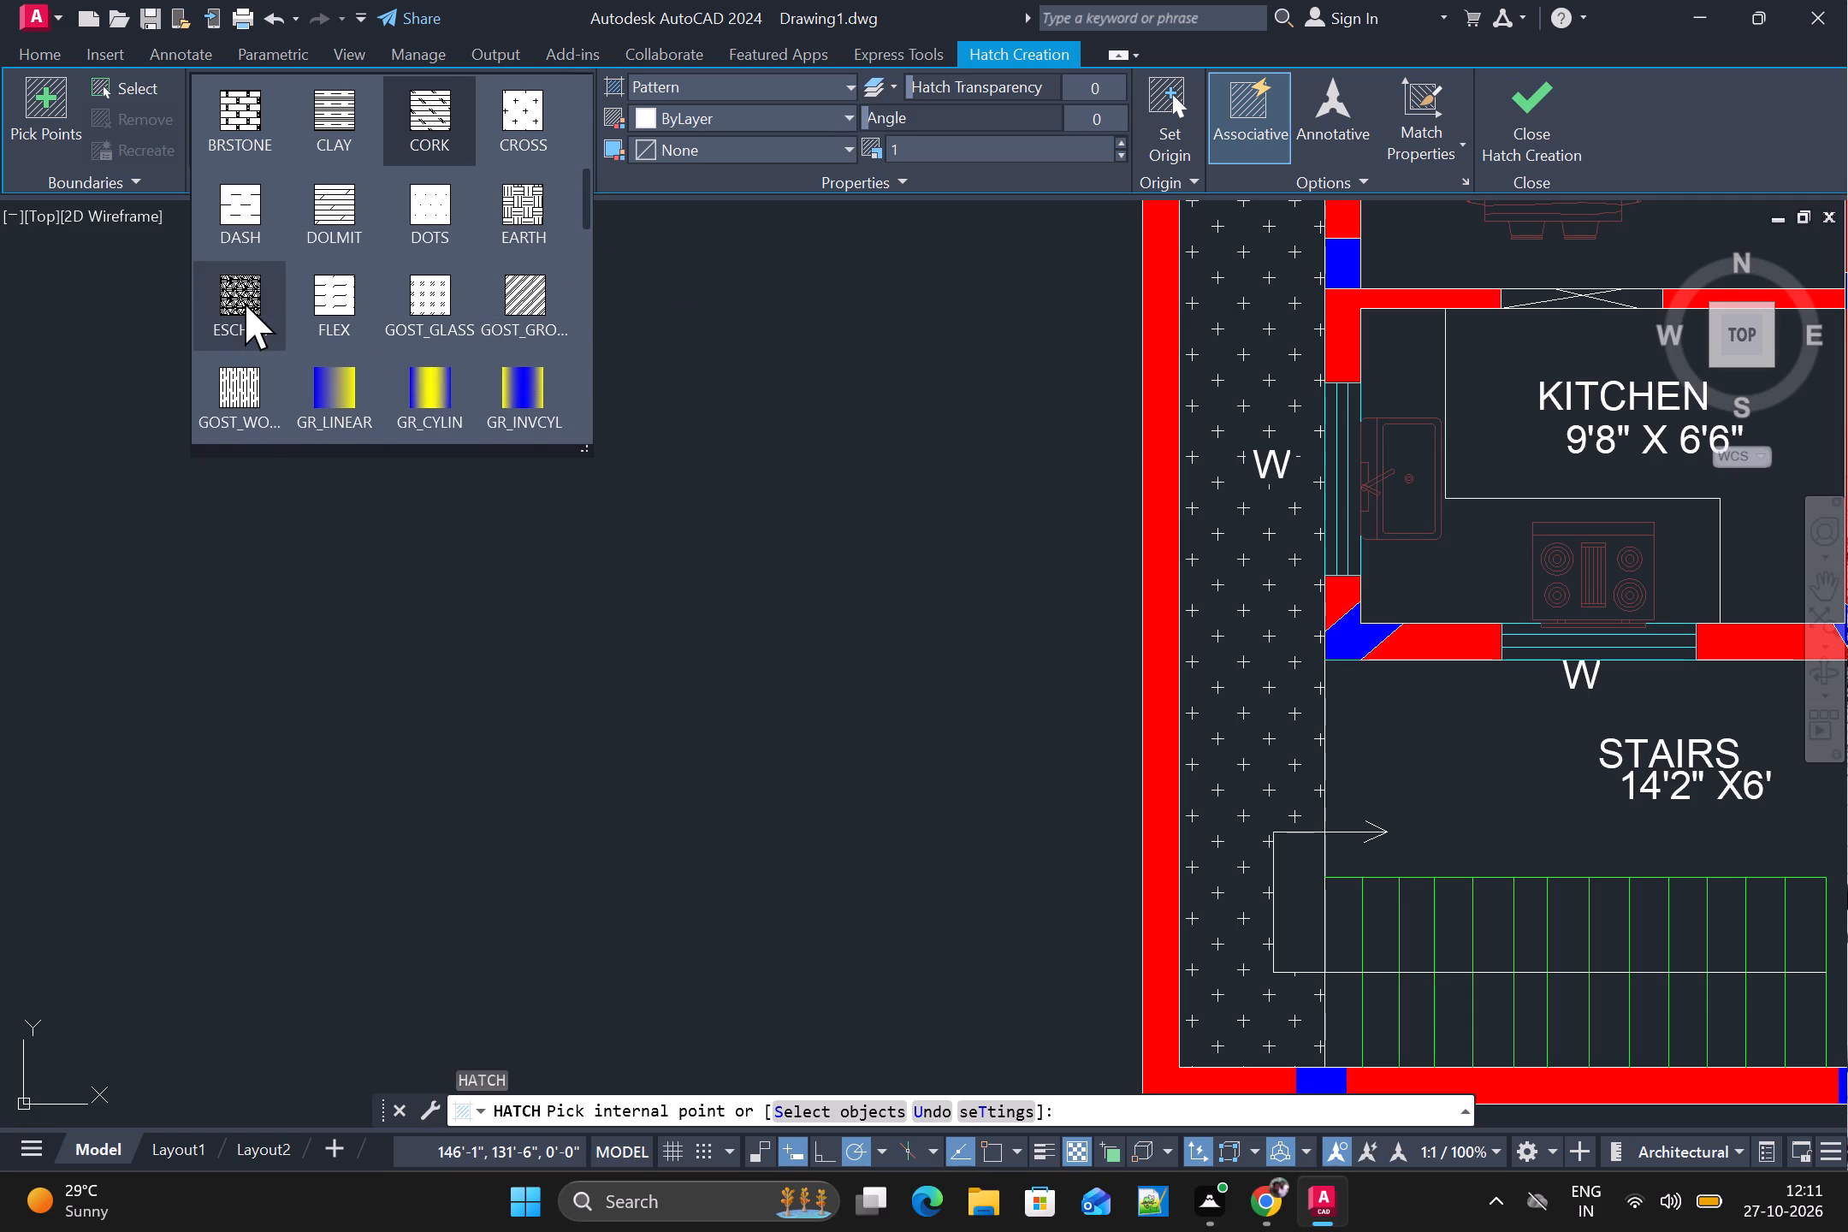
pyautogui.click(334, 374)
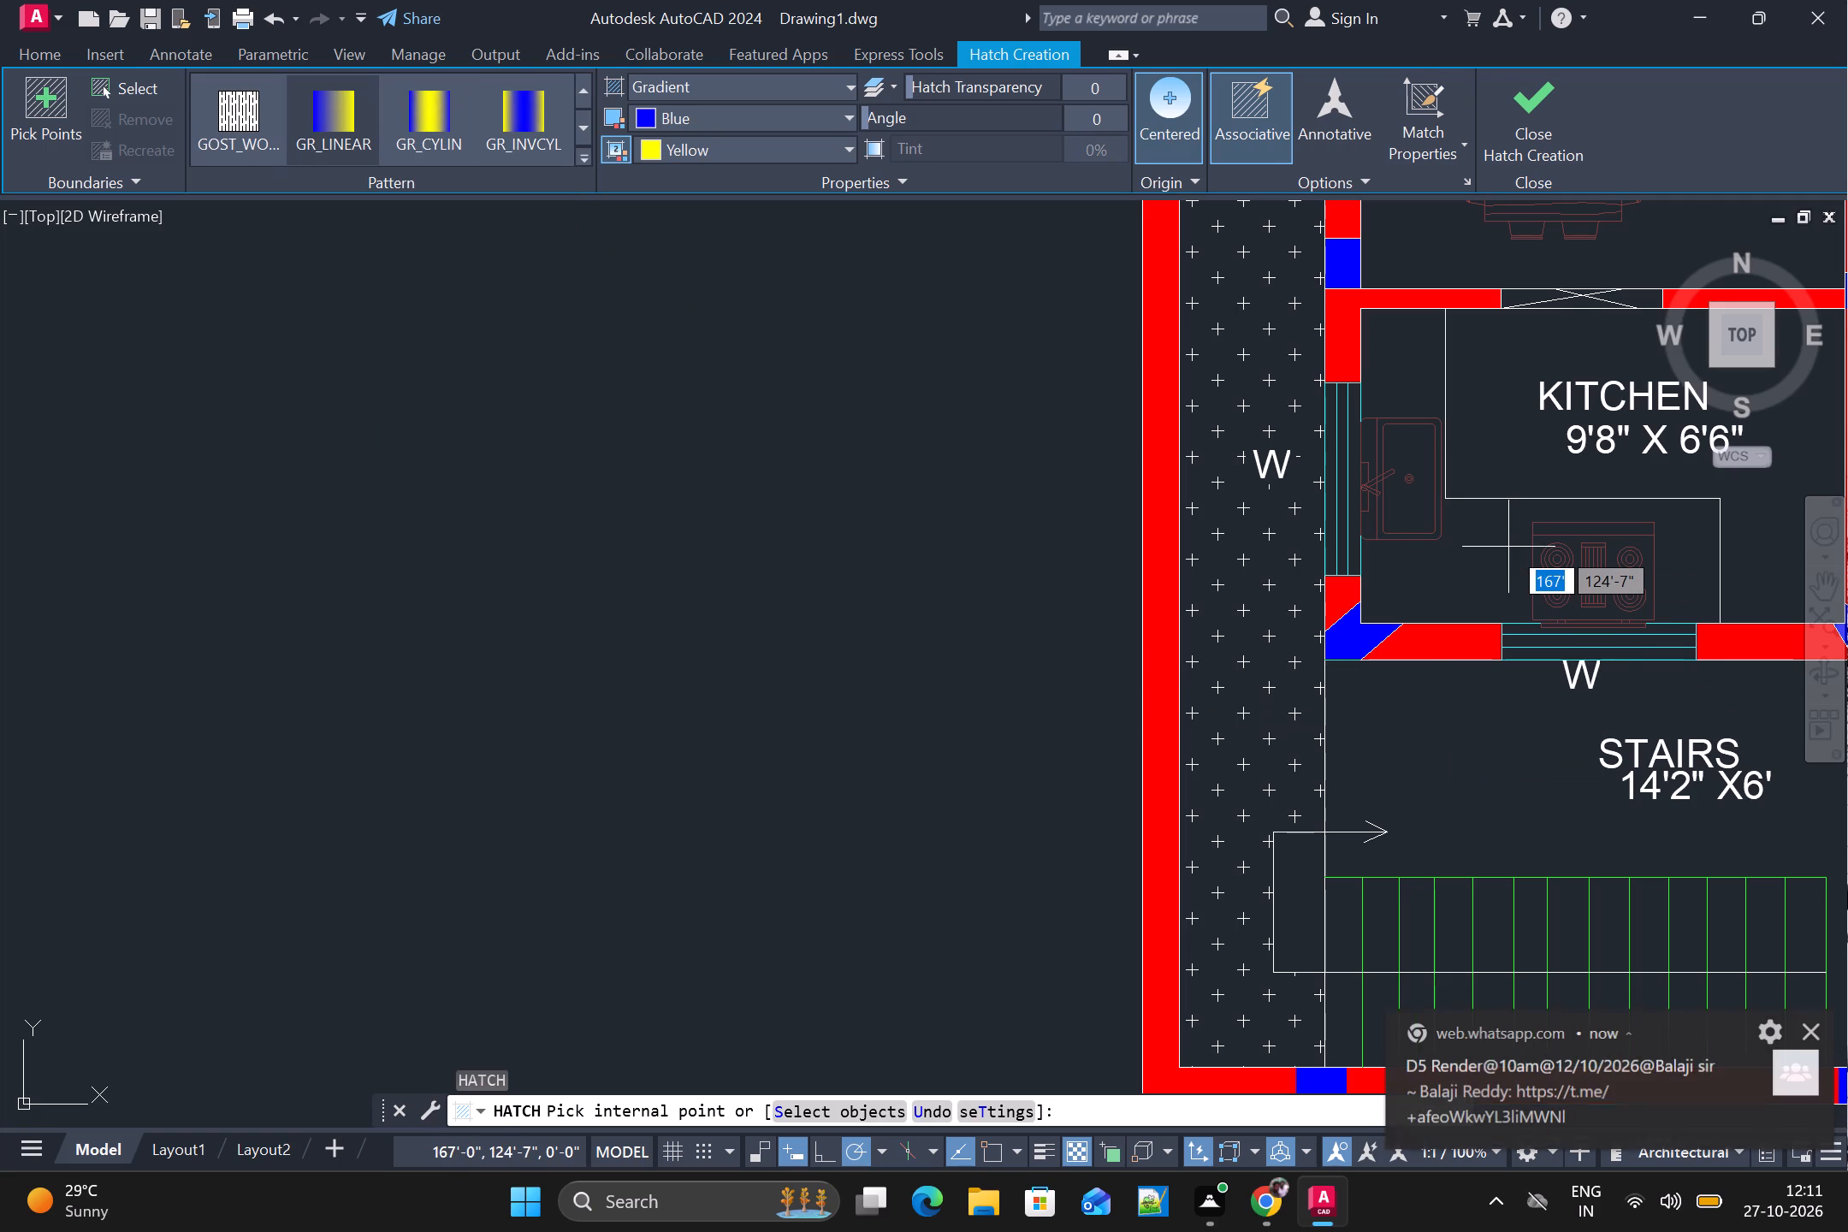
pyautogui.click(1480, 553)
pyautogui.scroll(-2, 1503, 561)
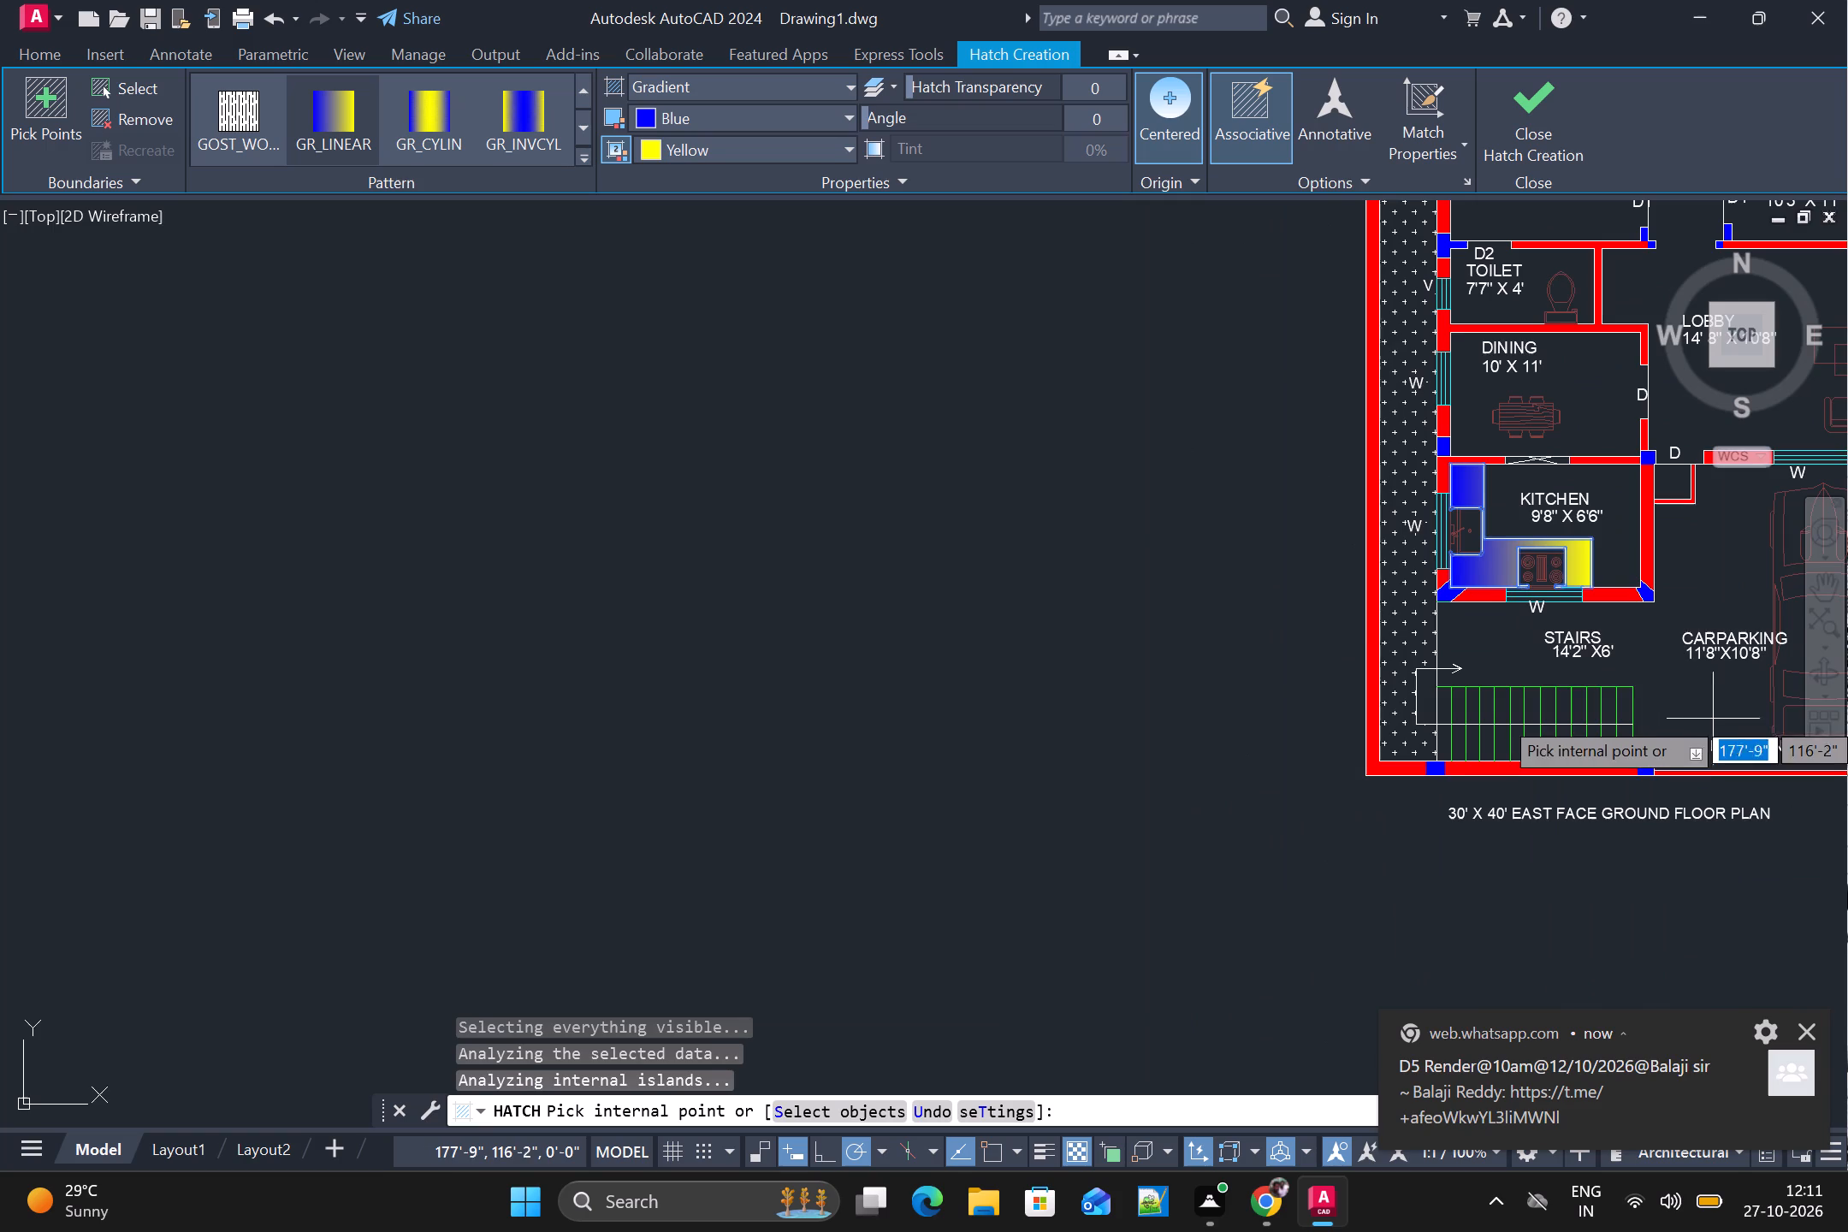
# Fill the toilet cisterns in the 4' X 7' and 7'7" X 4' toilets with the blue-to-yellow gradient and finish the hatch.
pyautogui.moveTo(1704, 668); pyautogui.dragTo(1353, 659, button='middle')
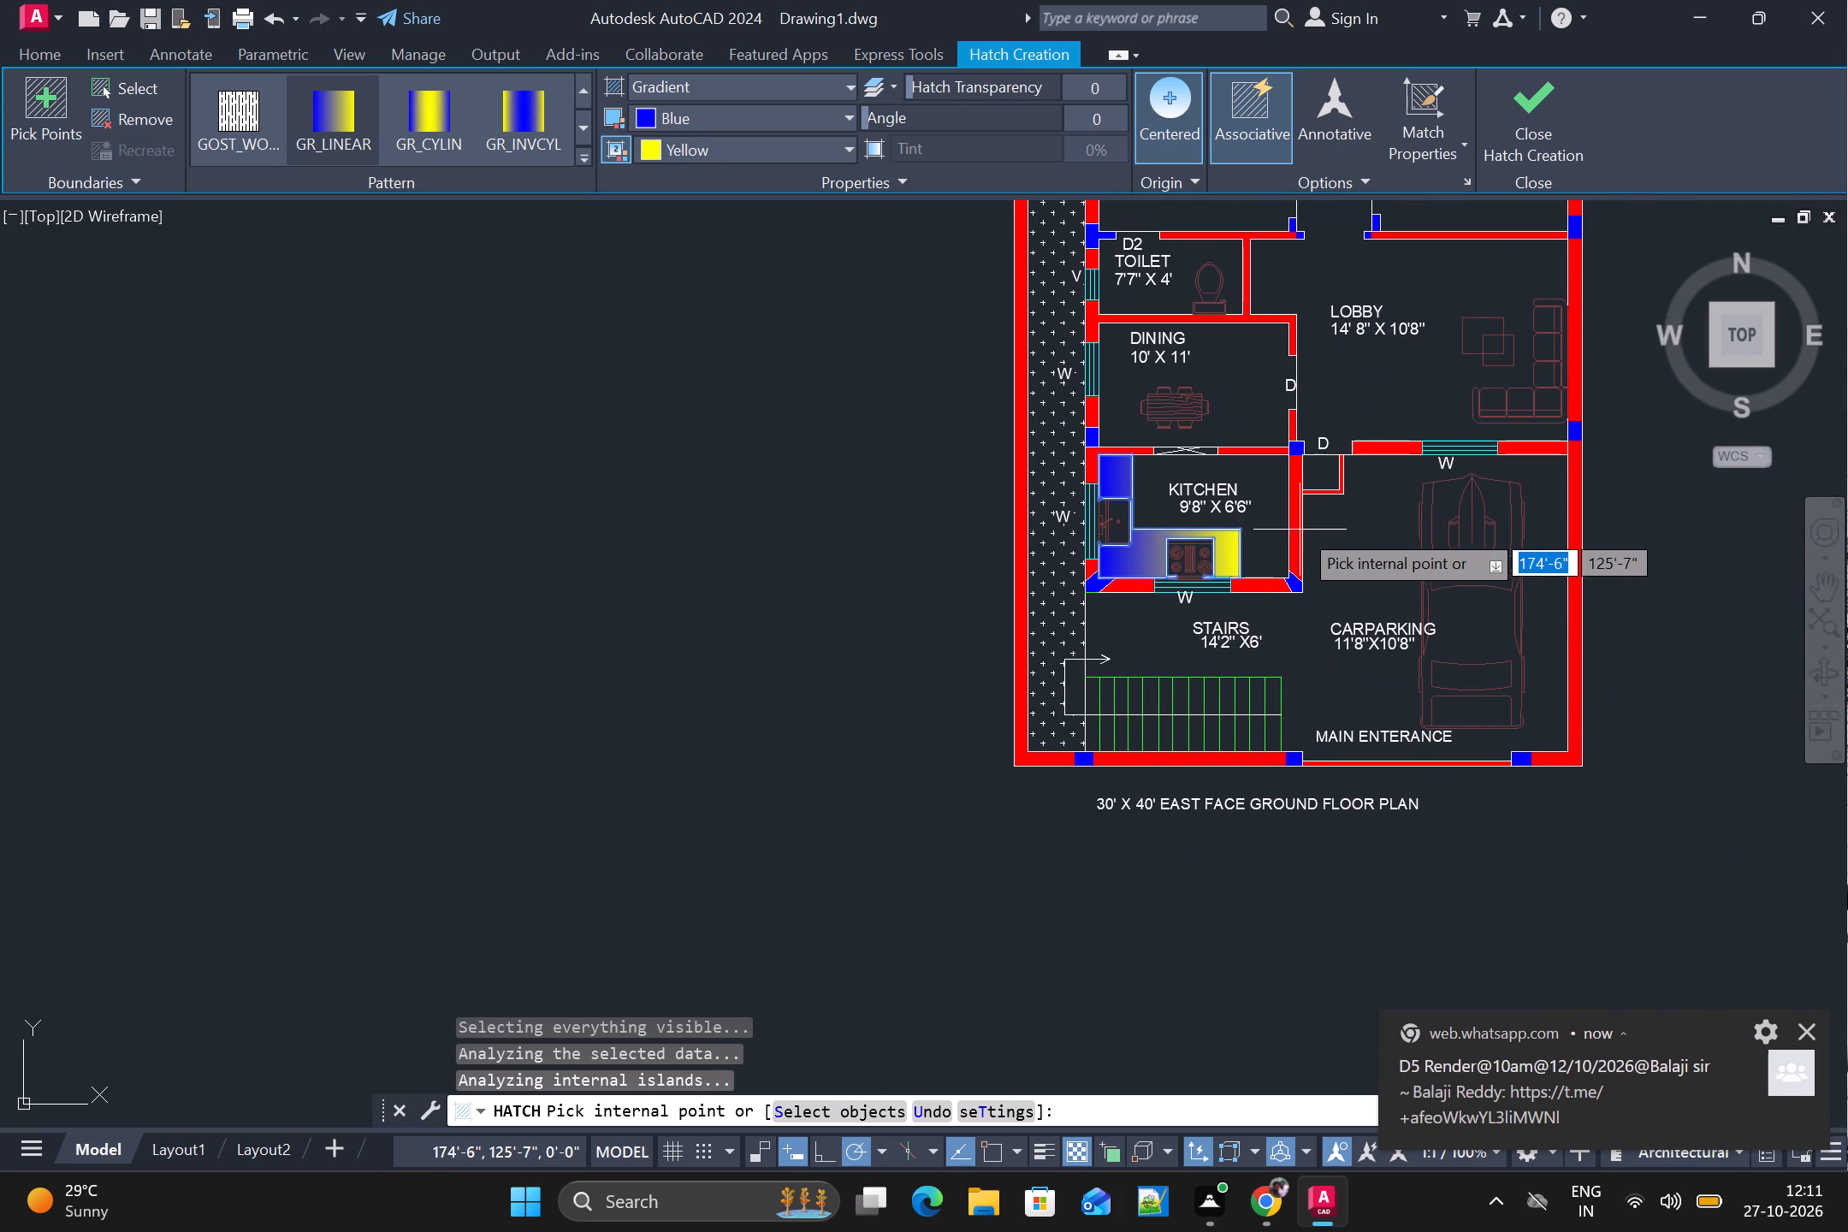
pyautogui.scroll(-1, 1399, 438)
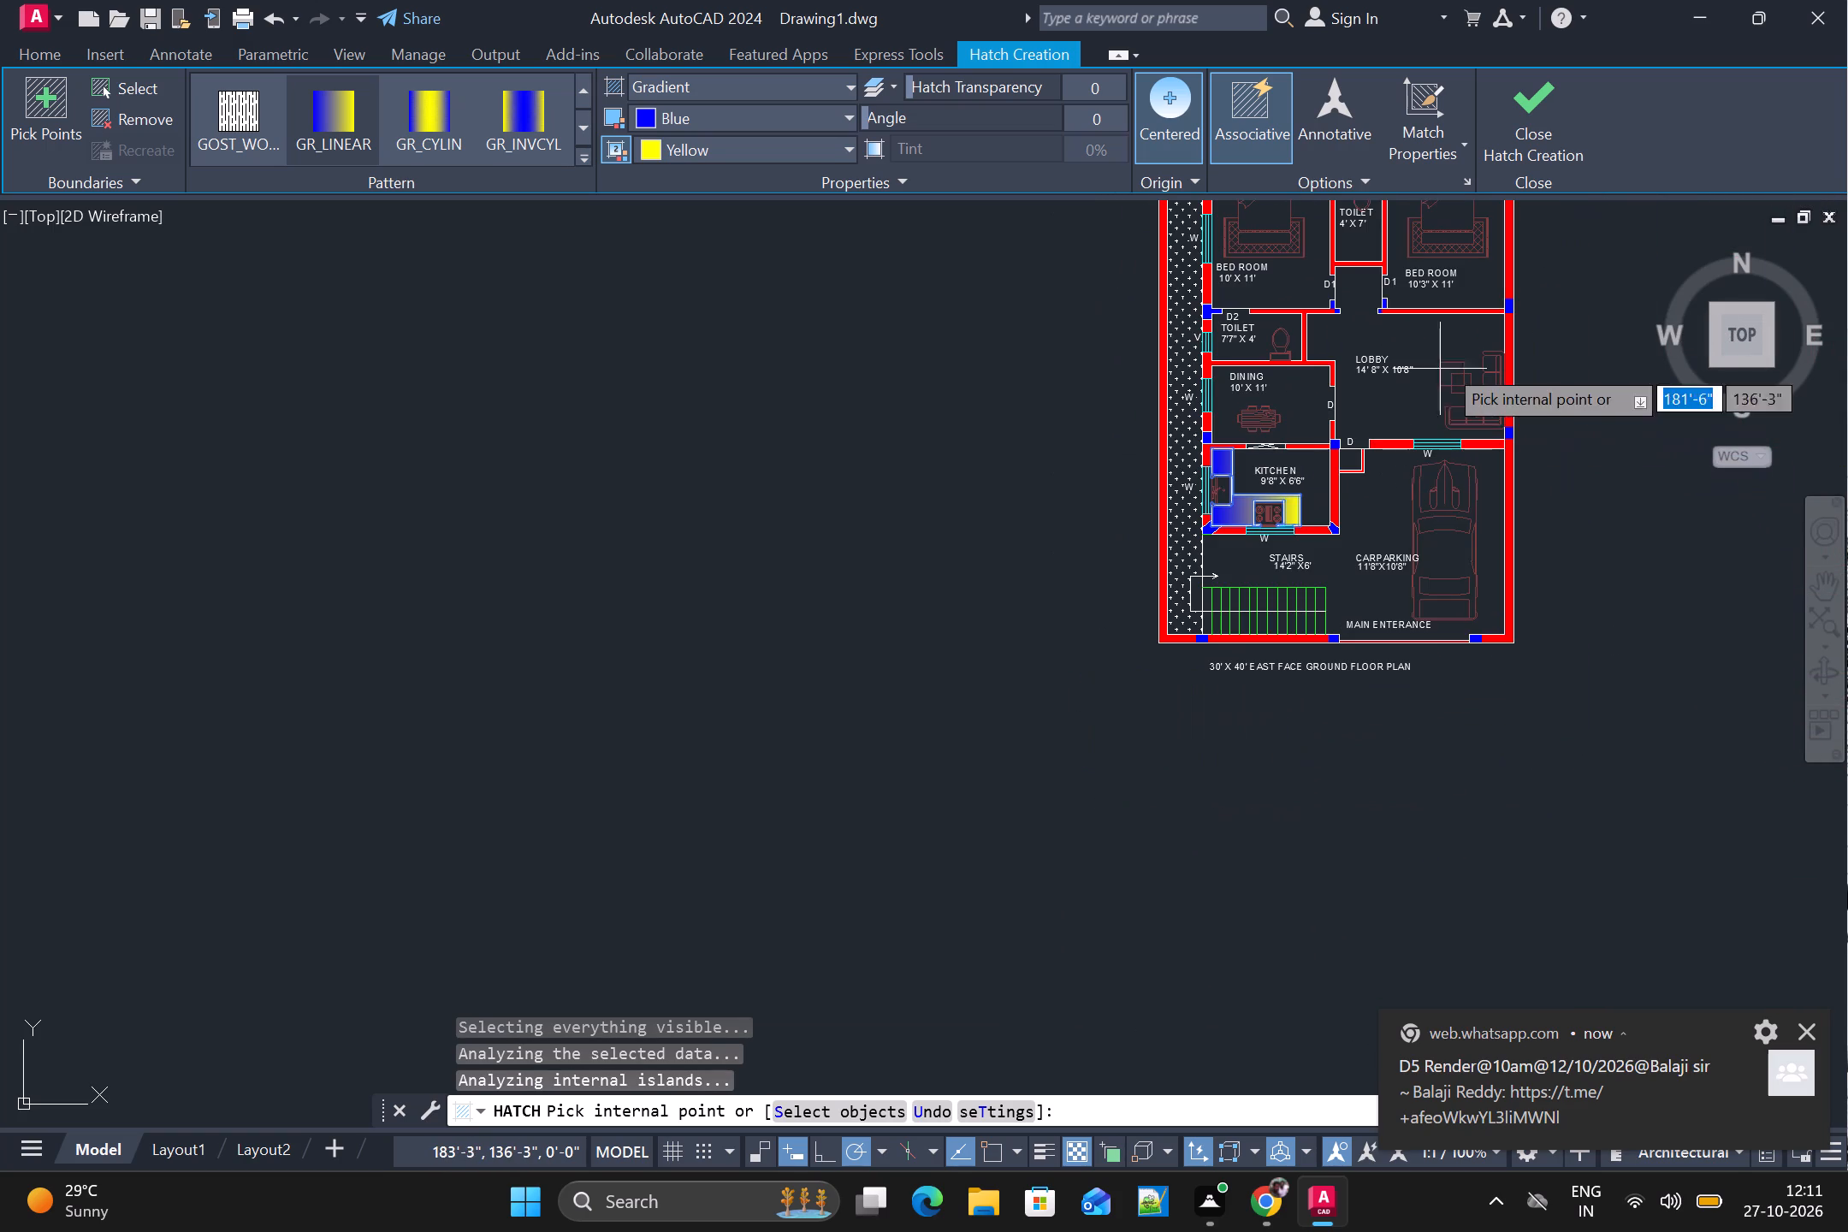
pyautogui.moveTo(1448, 364); pyautogui.dragTo(1314, 561, button='middle')
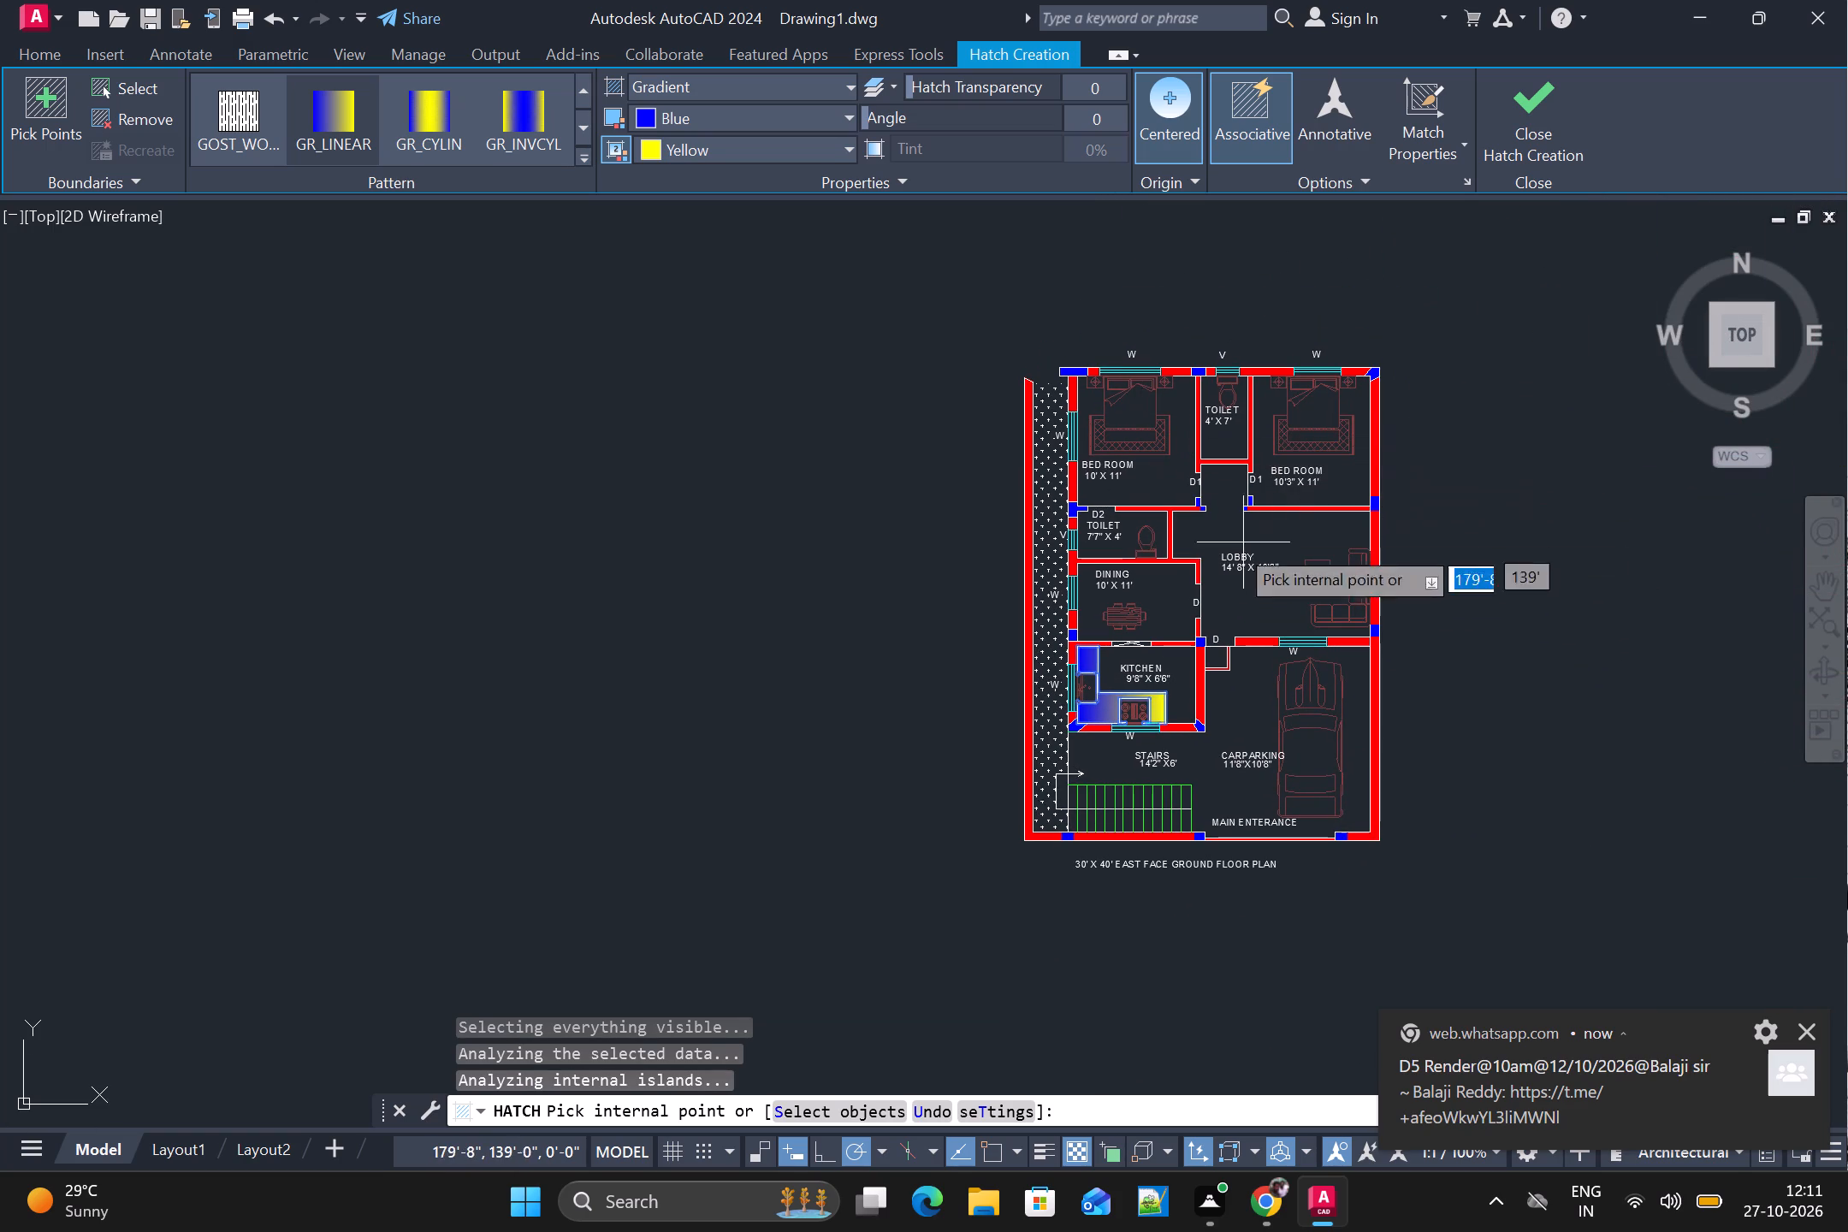
pyautogui.scroll(3, 1170, 534)
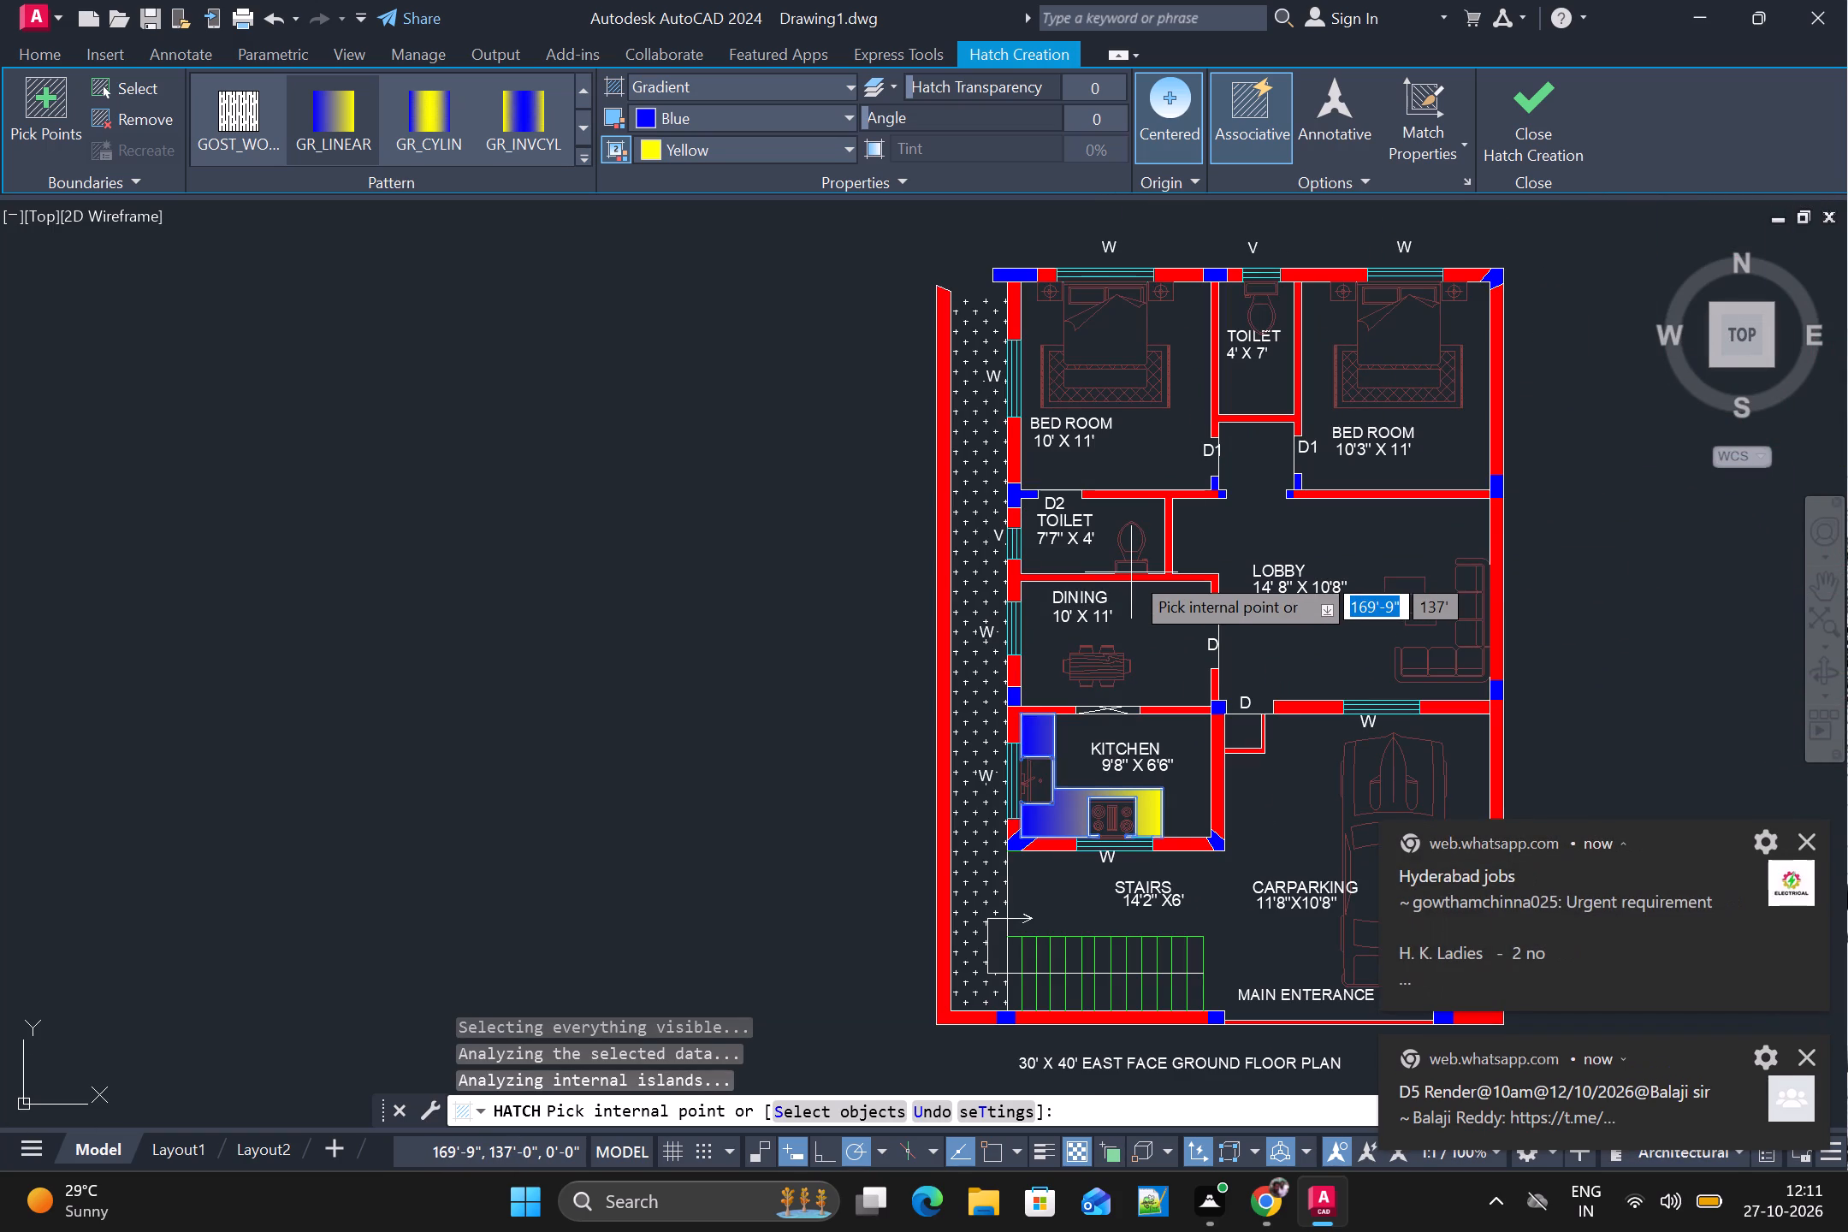
pyautogui.click(1260, 288)
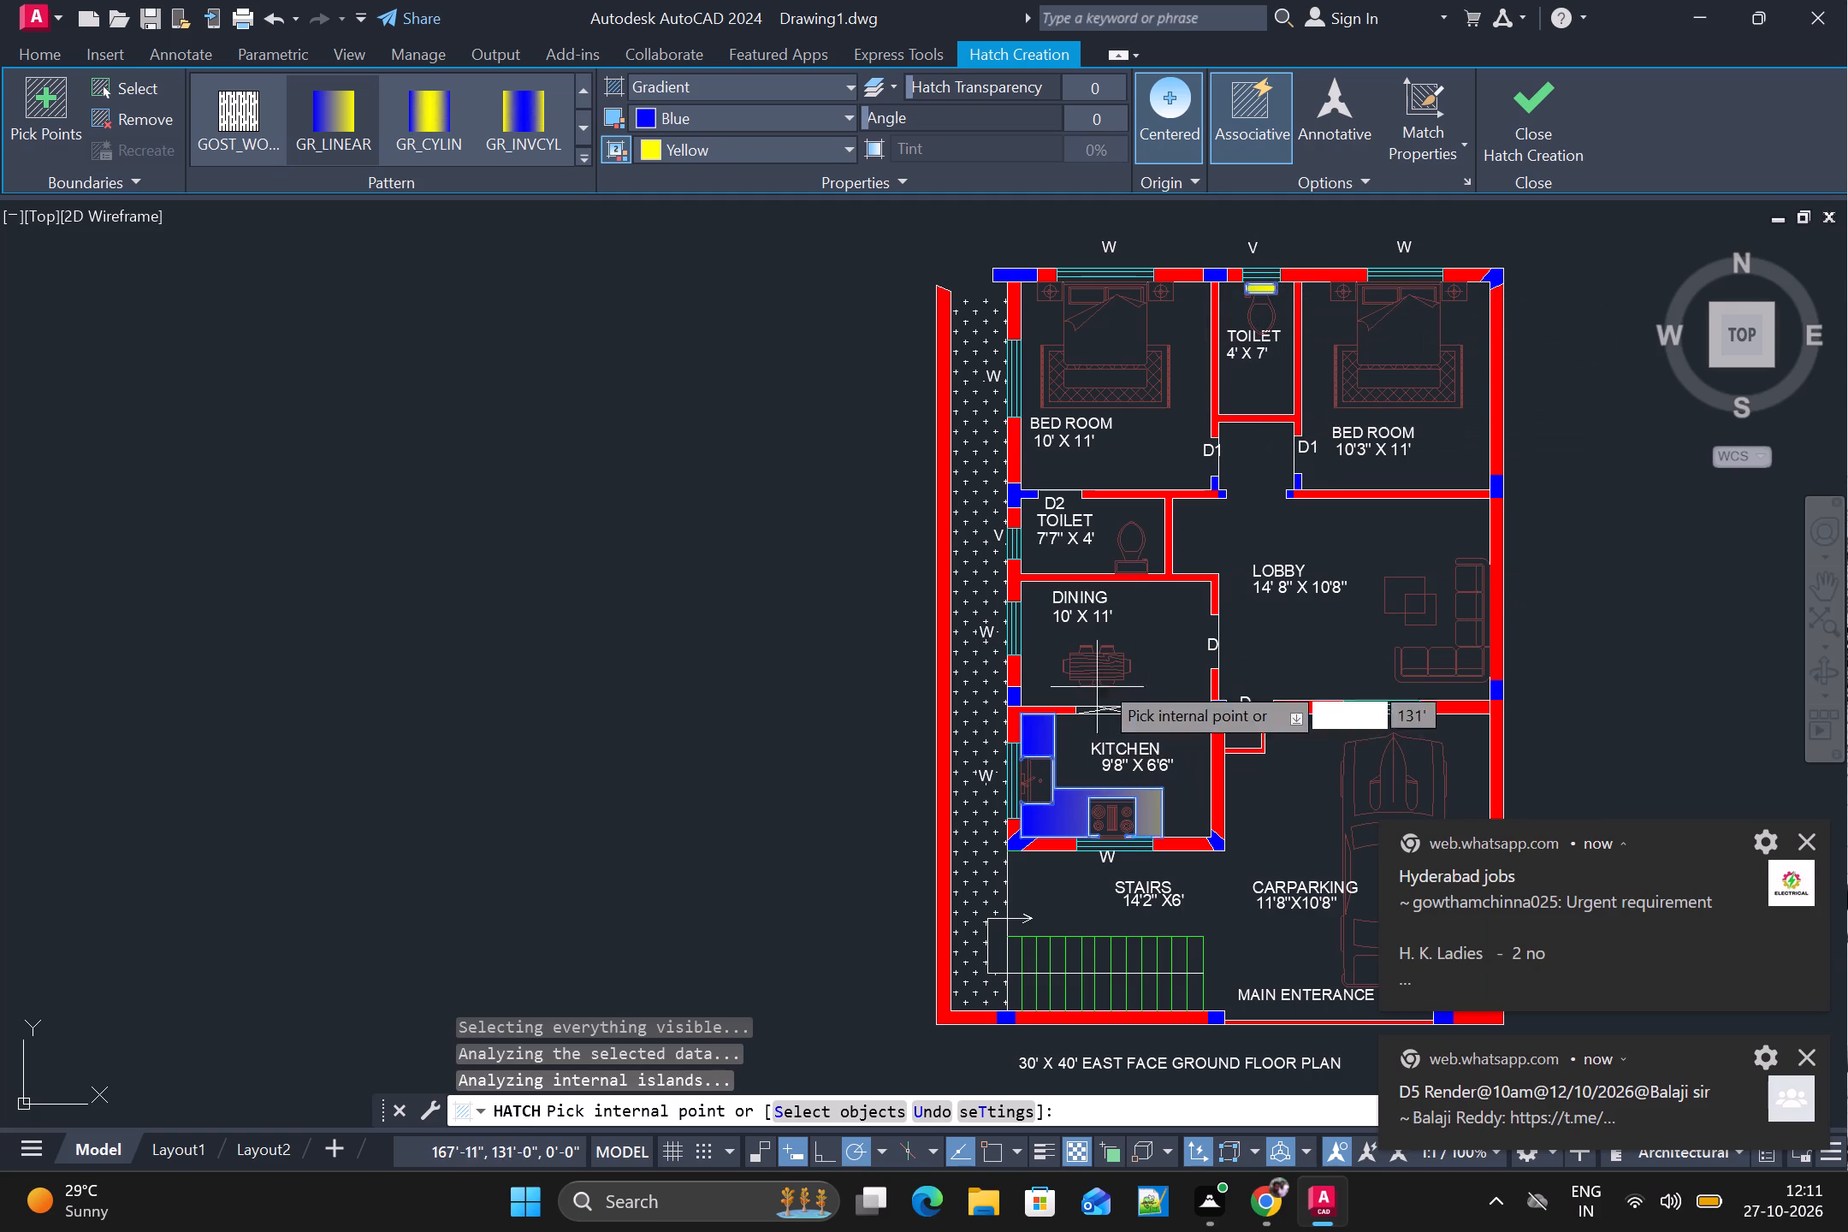
pyautogui.scroll(2, 1123, 554)
pyautogui.click(1135, 582)
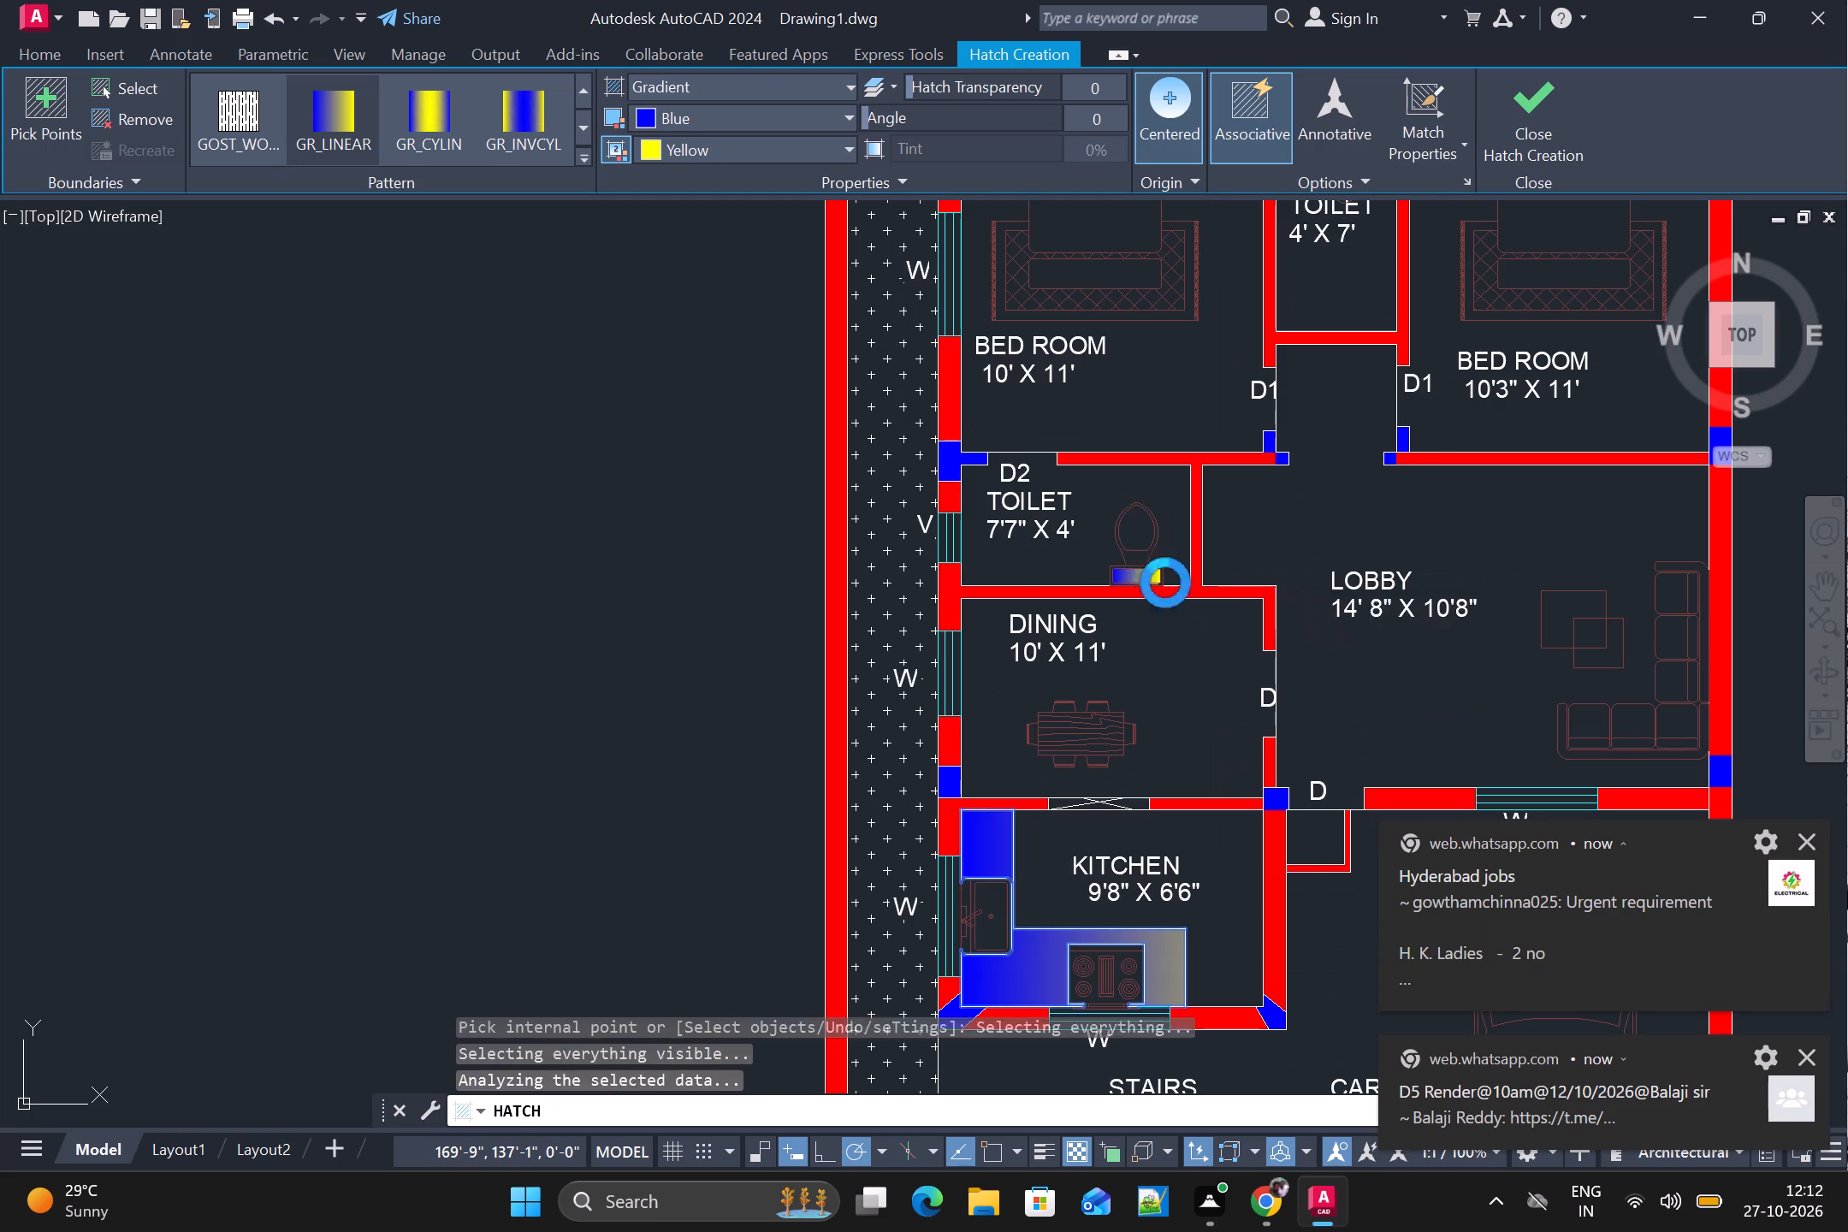
pyautogui.scroll(-2, 1227, 604)
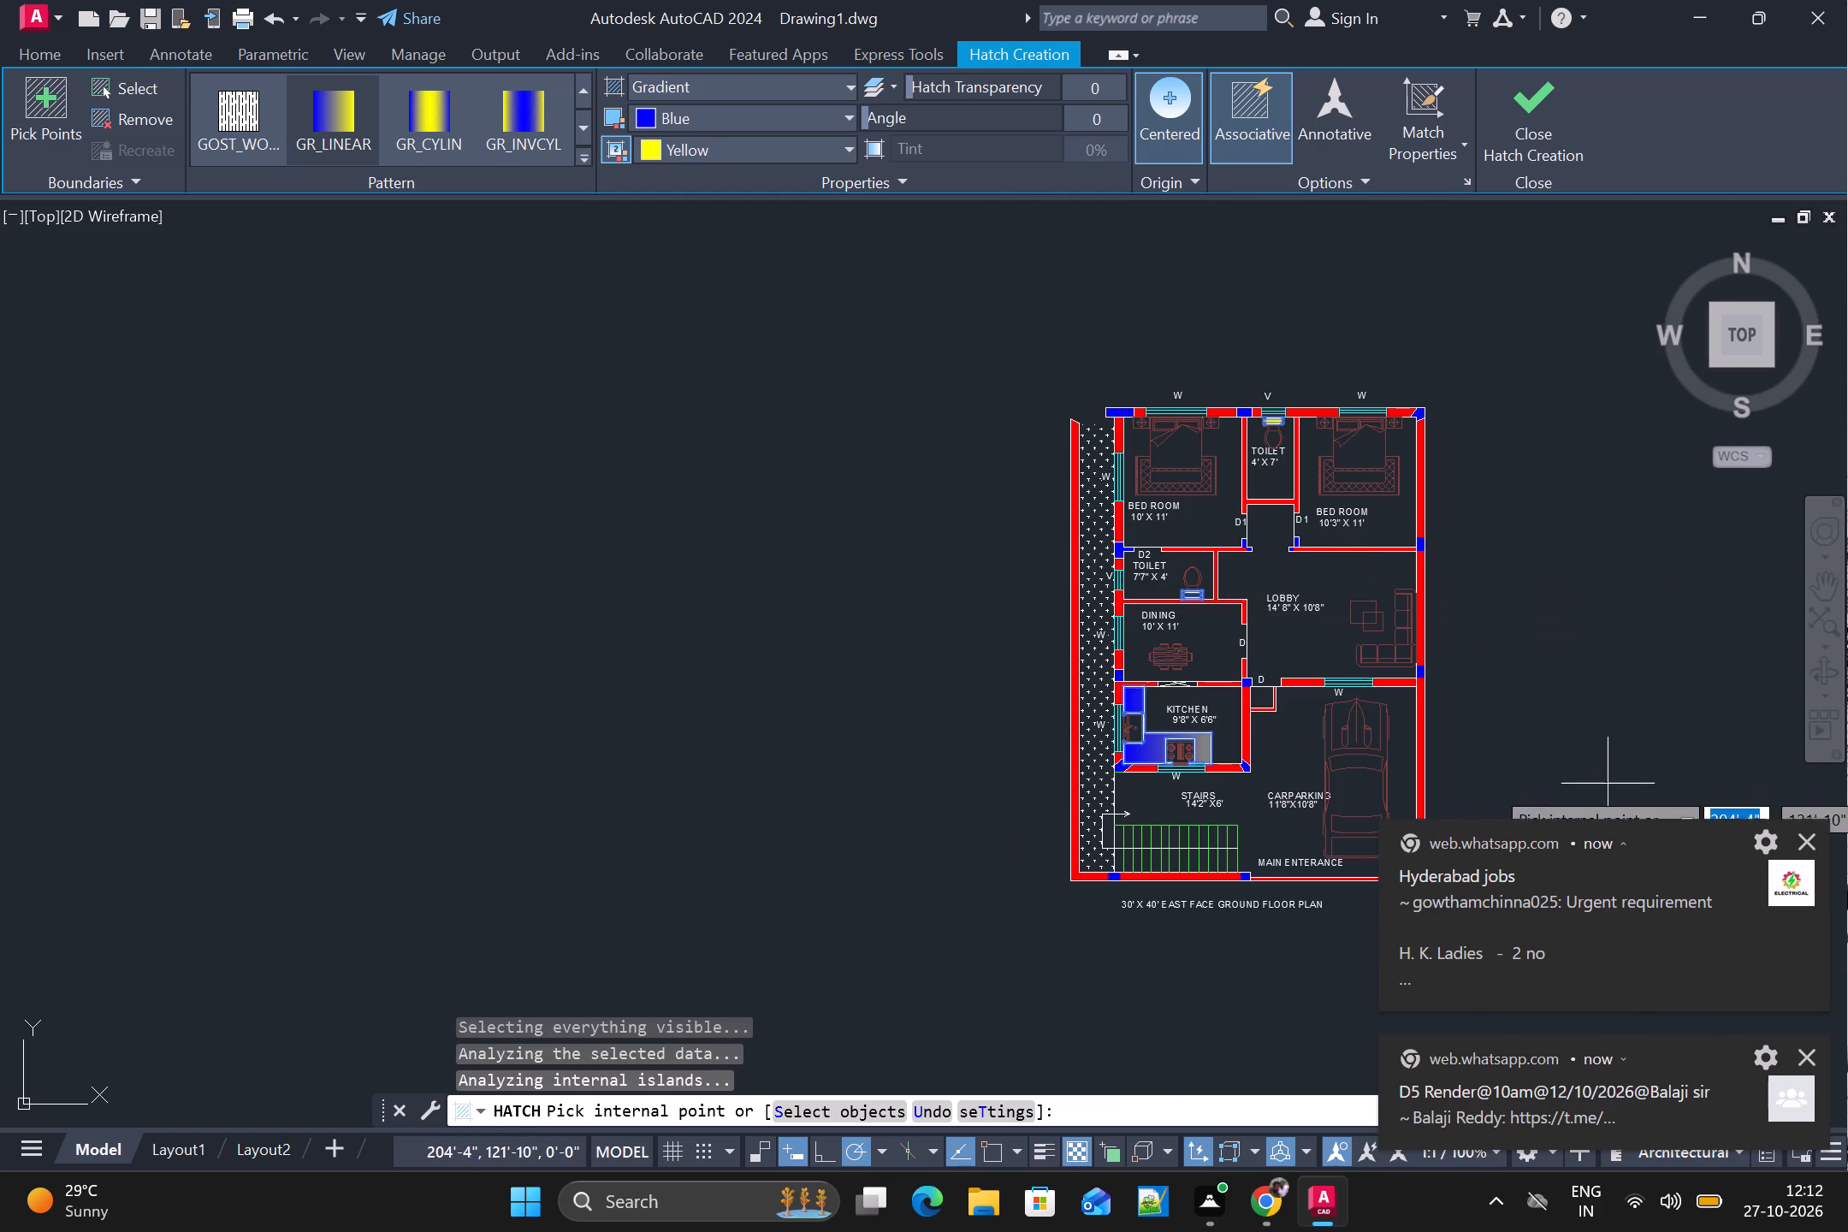
pyautogui.click(1804, 843)
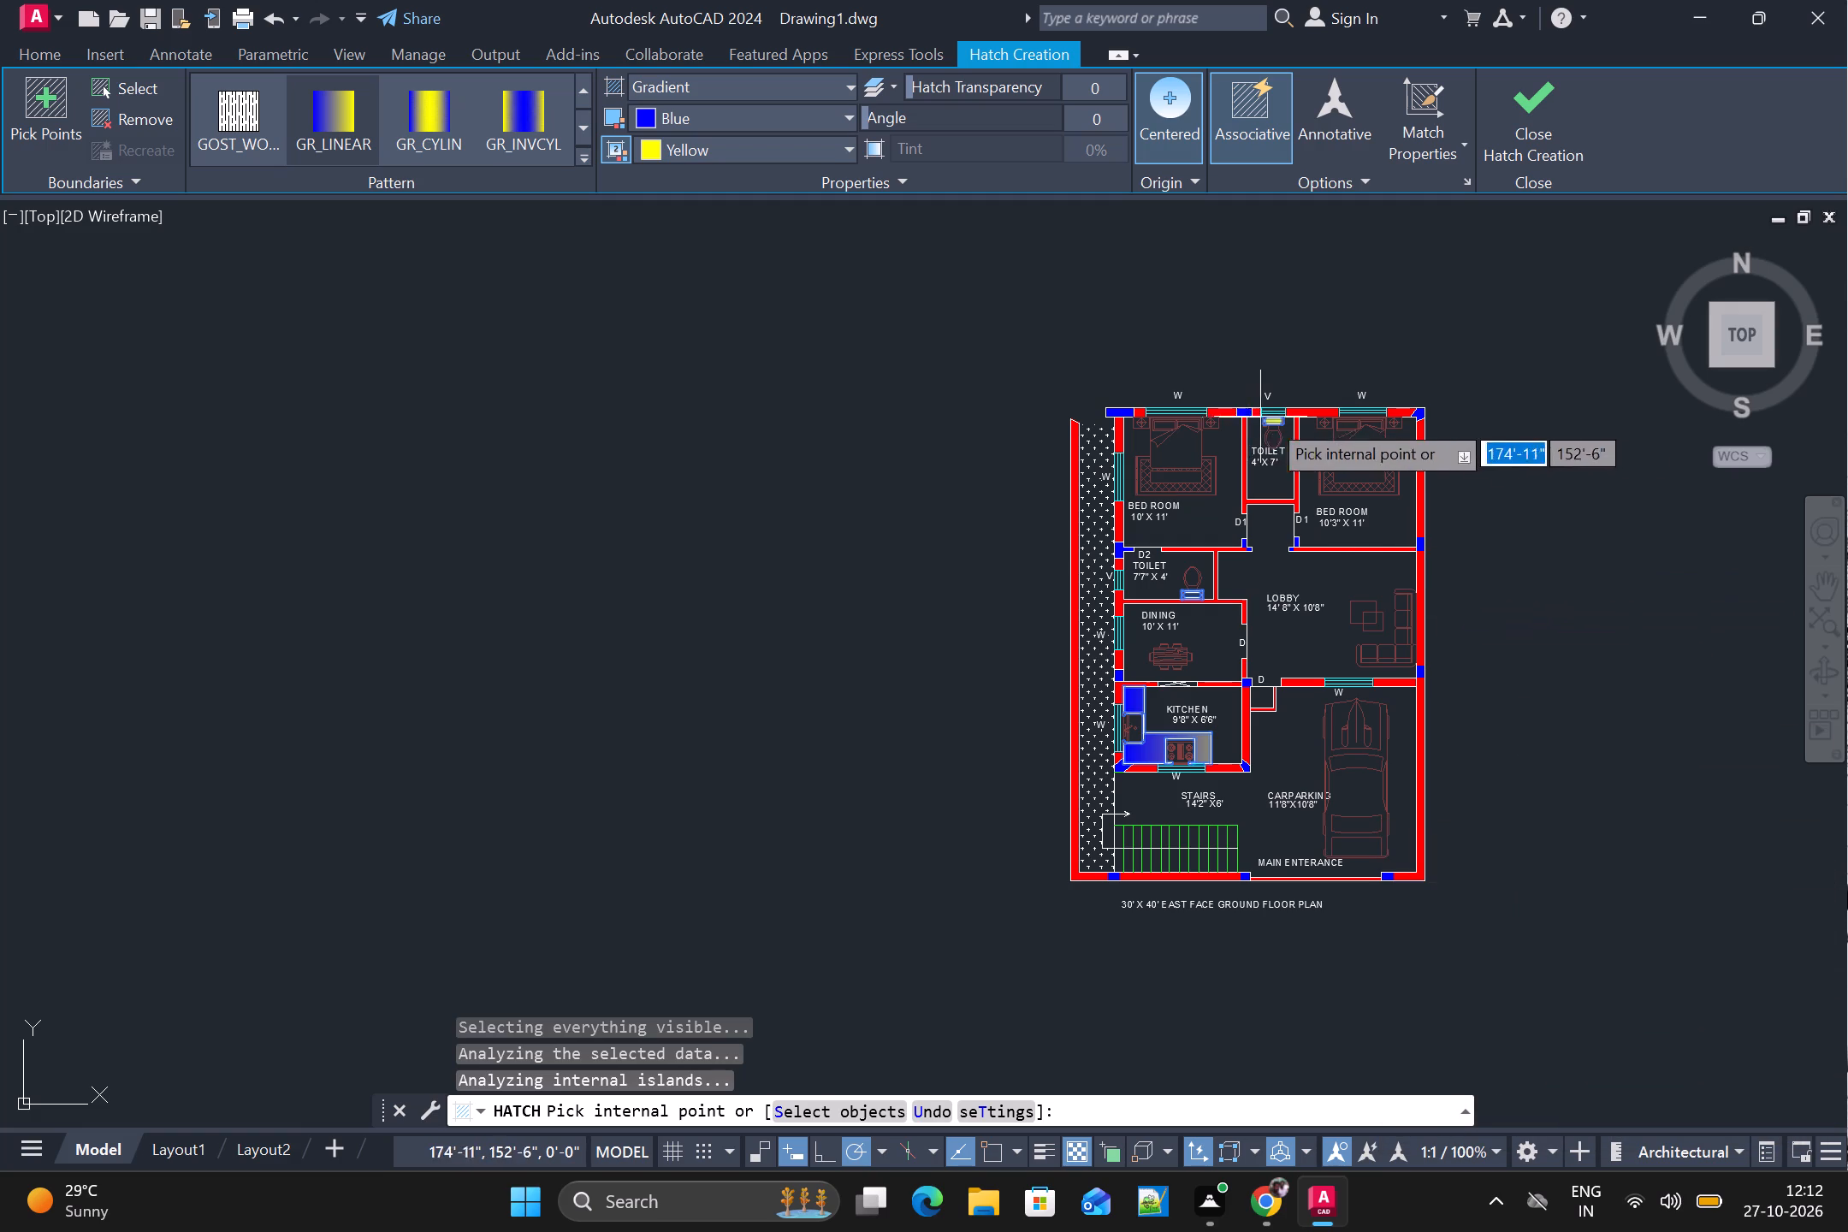
pyautogui.scroll(1, 1313, 429)
pyautogui.click(1543, 120)
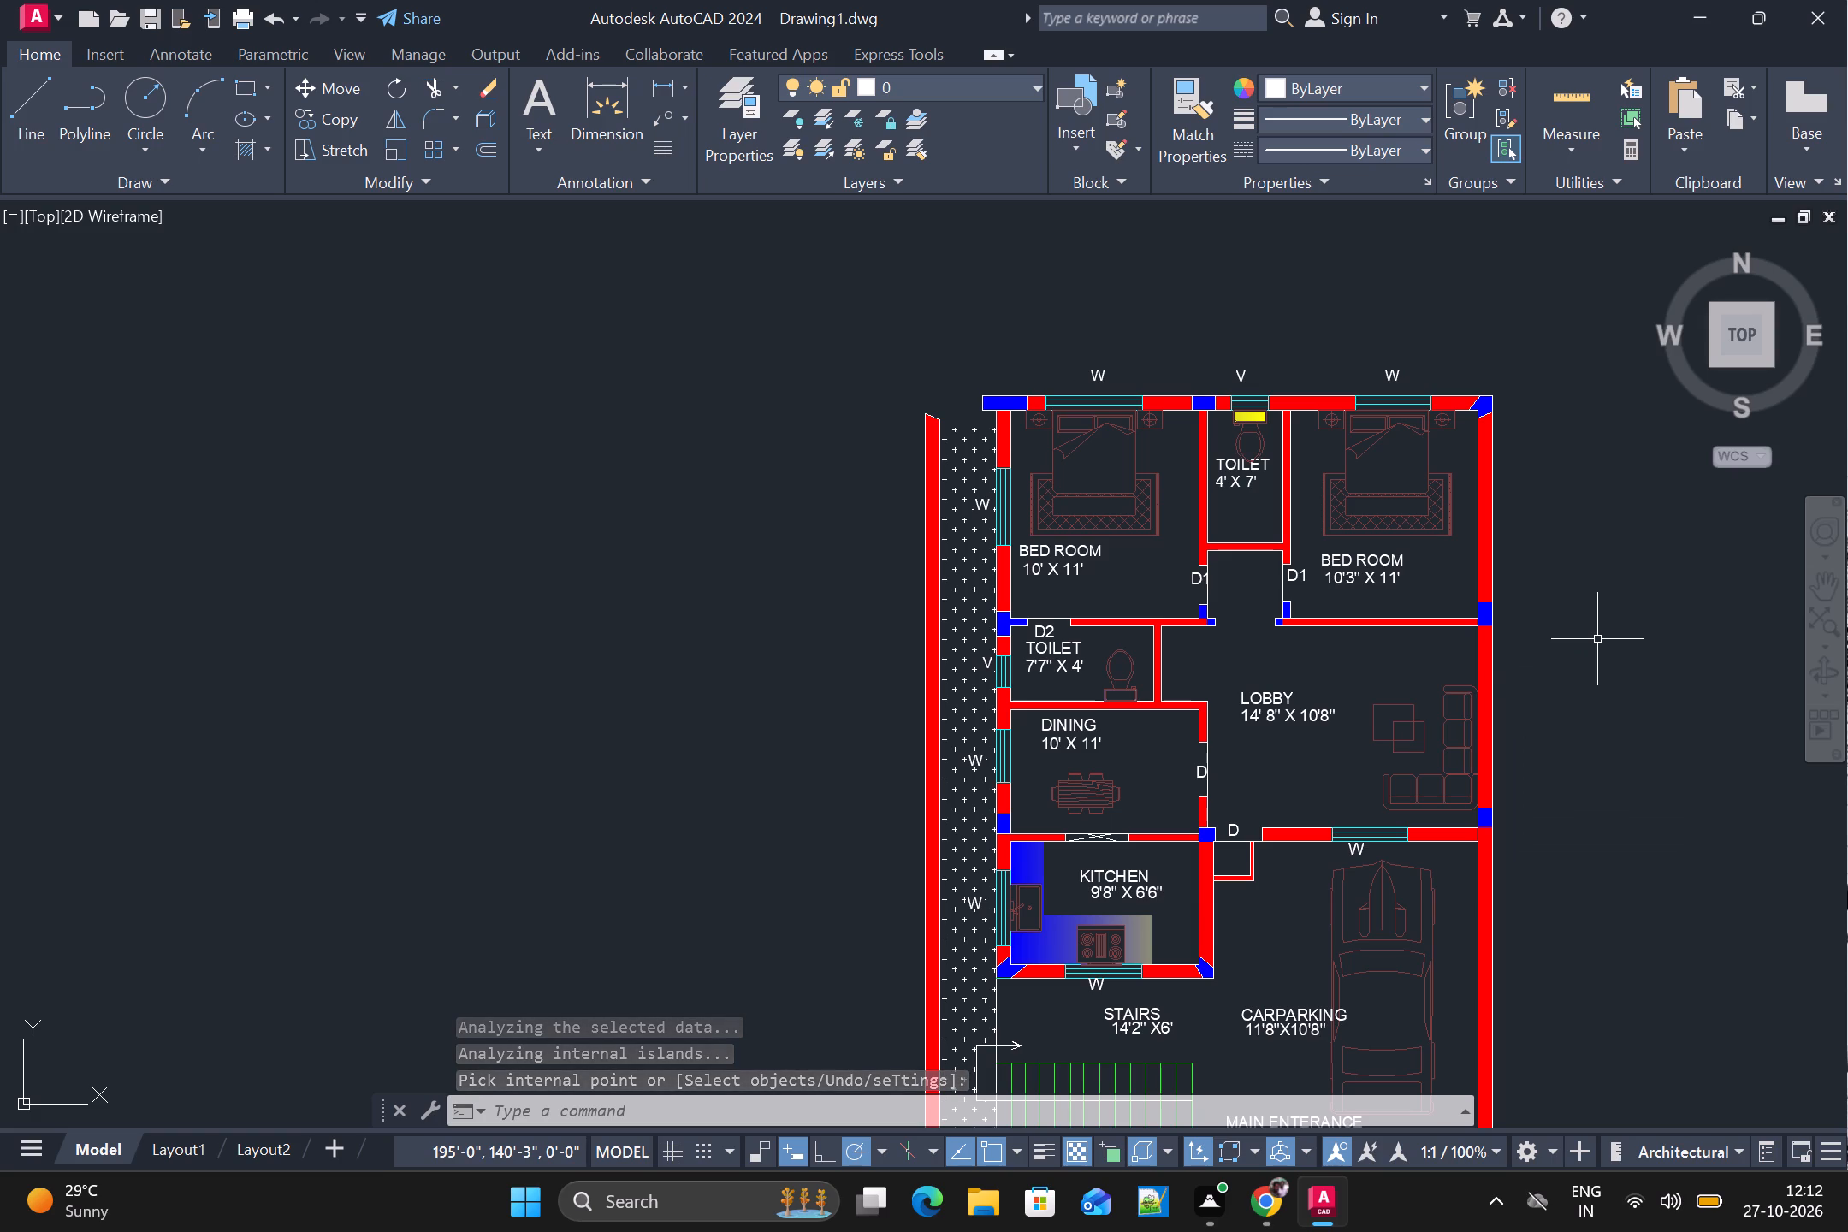
# Examine the whole floor plan, including the kitchen, stairs and car parking, for areas that still need hatching.
pyautogui.scroll(-1, 1255, 682)
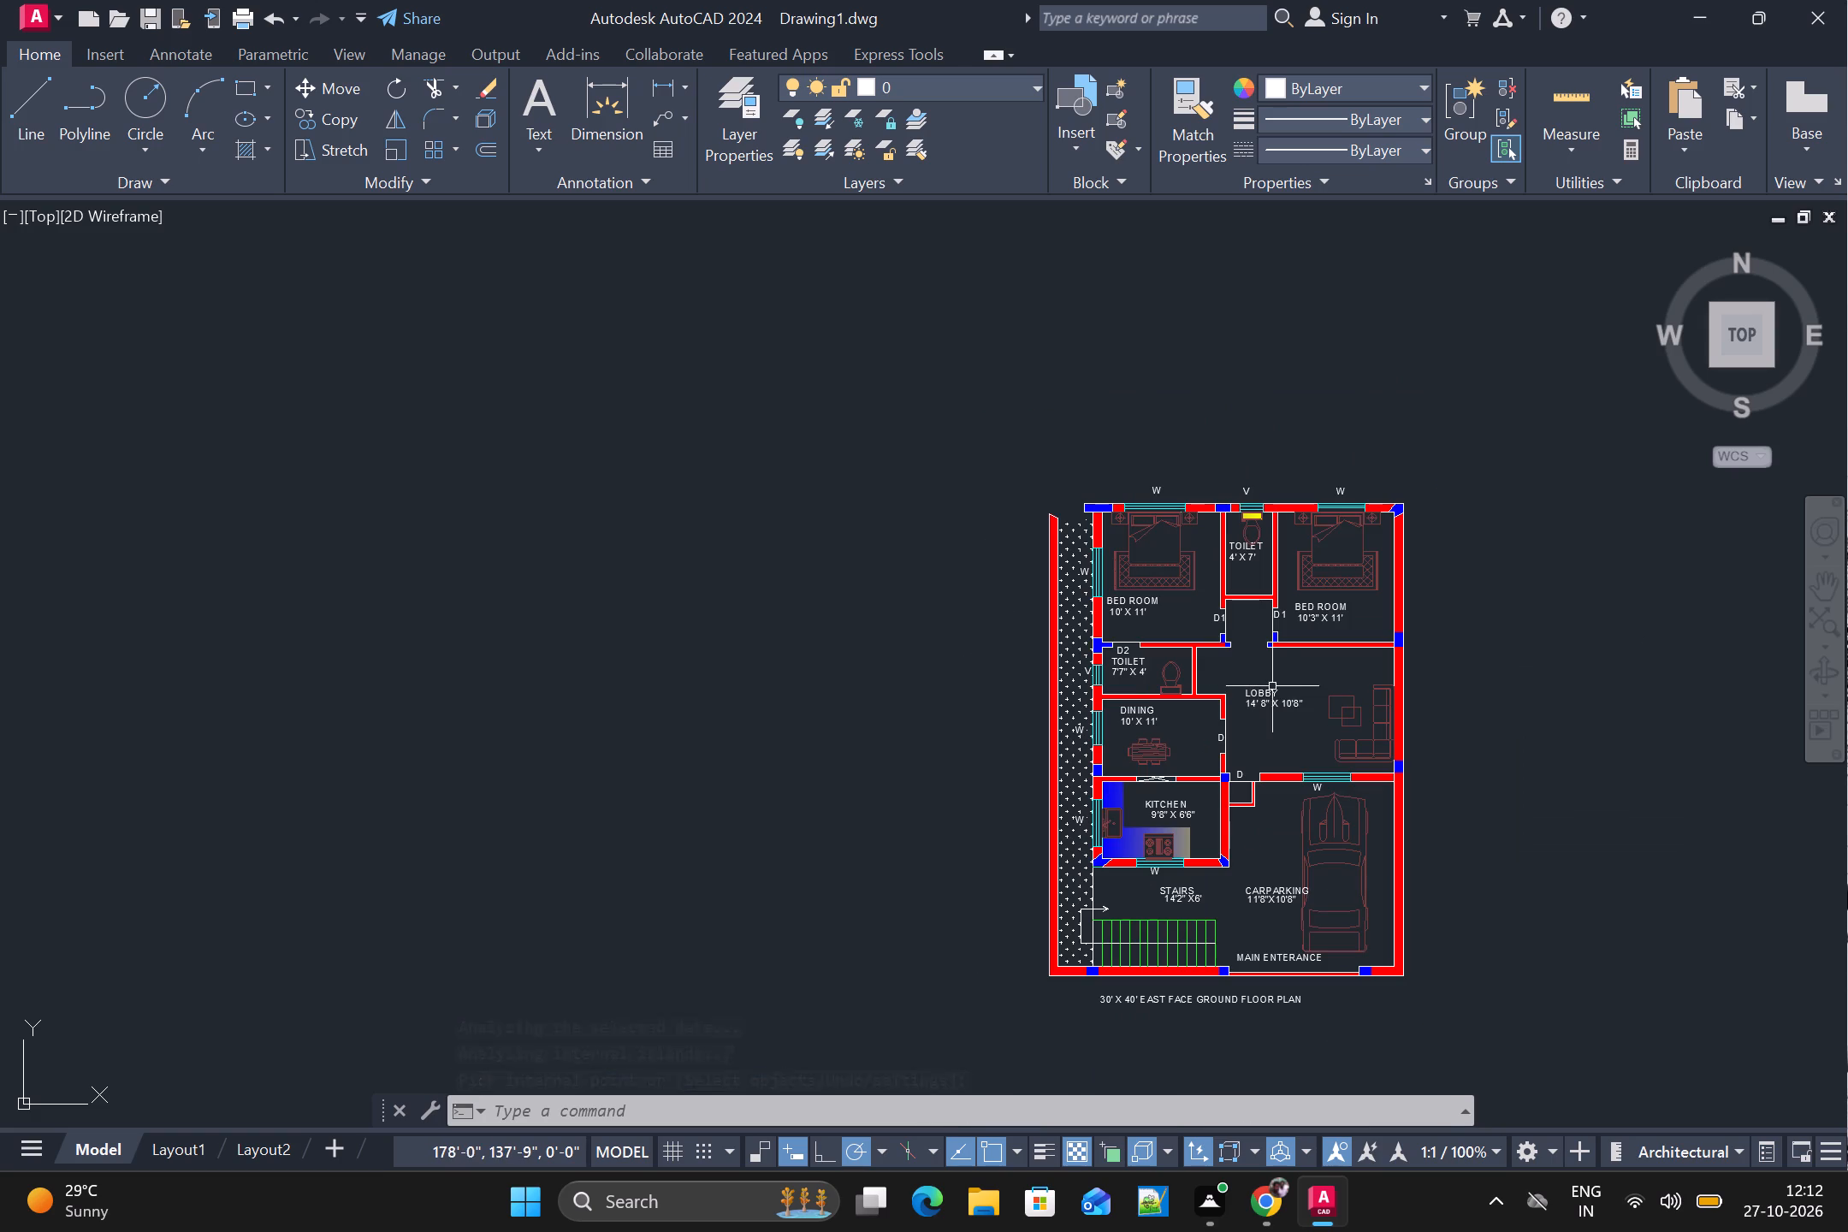
pyautogui.moveTo(1313, 773); pyautogui.dragTo(1220, 597, button='middle')
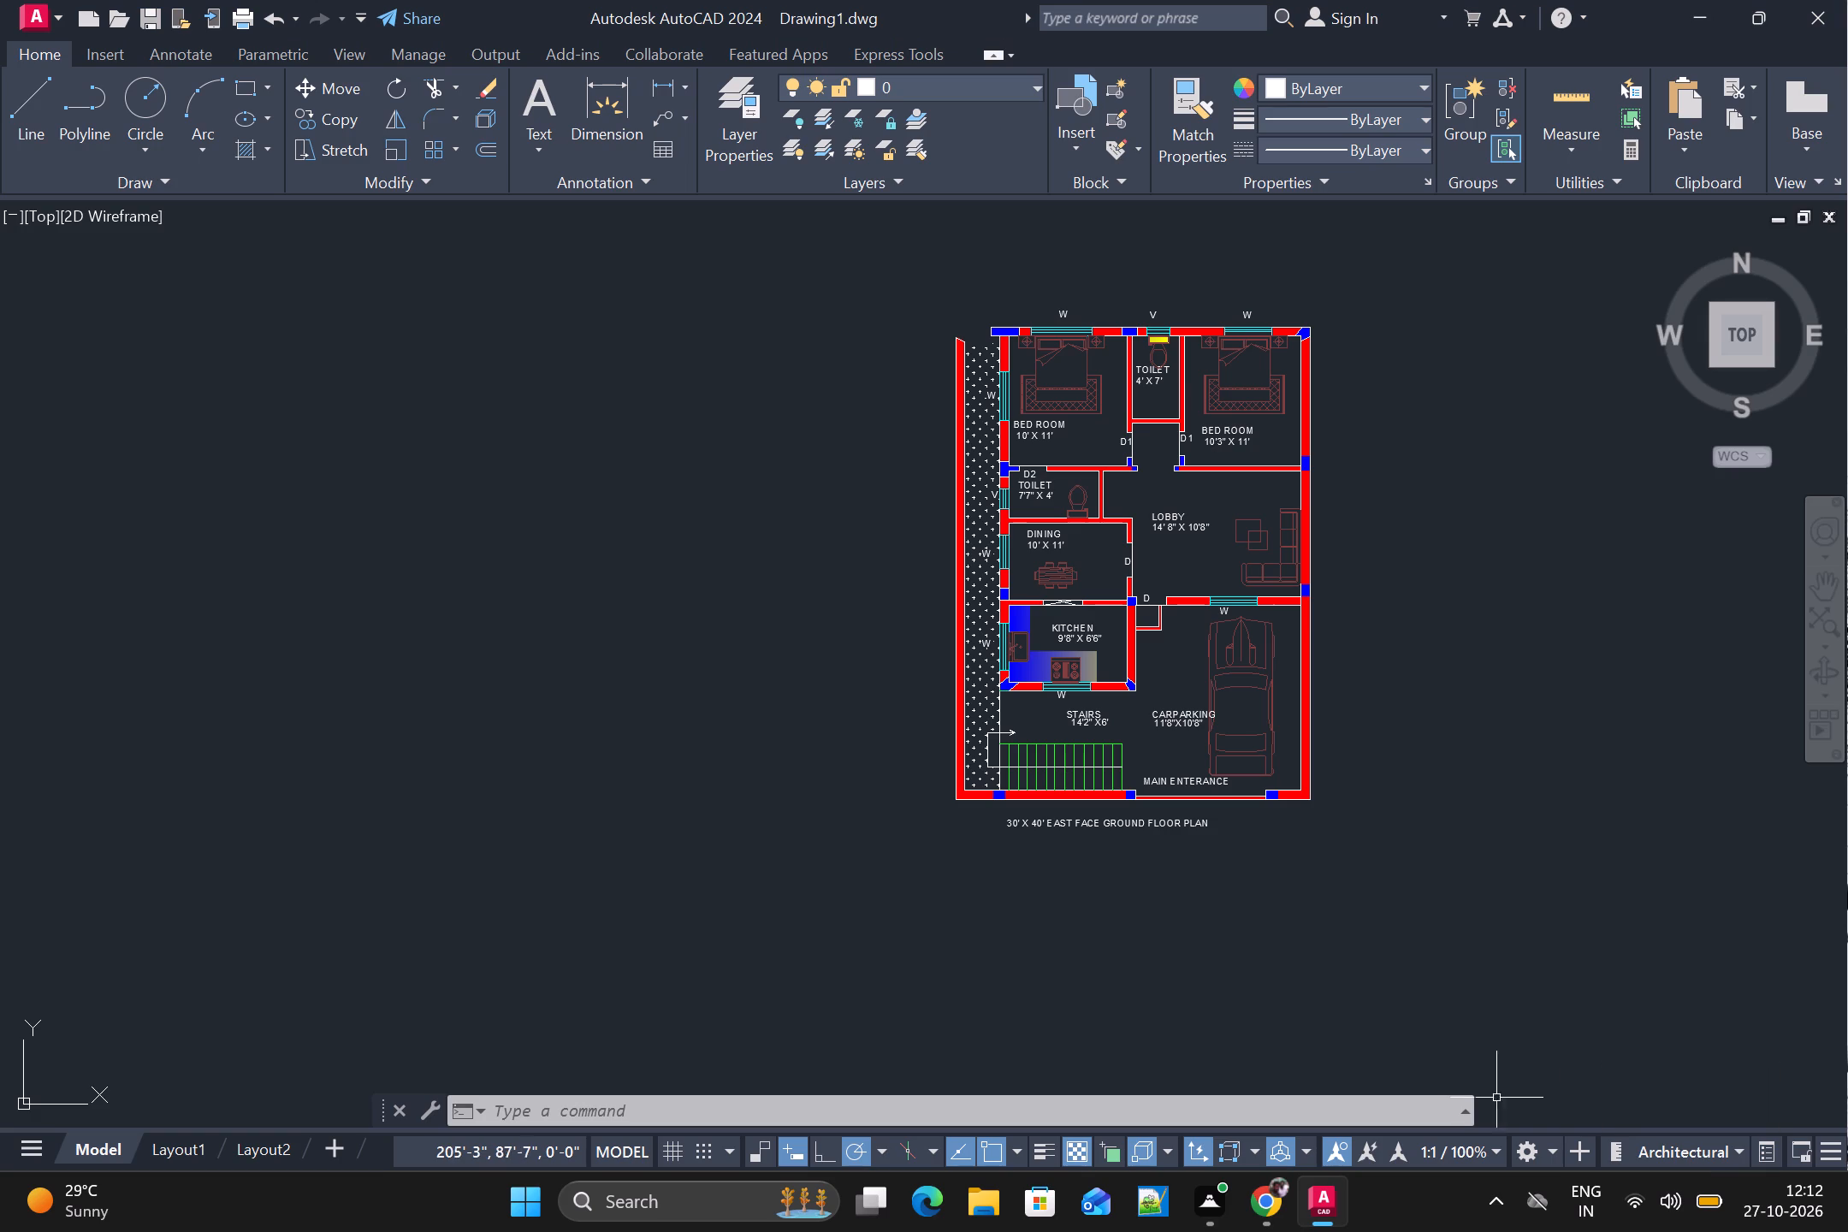
pyautogui.scroll(2, 1467, 864)
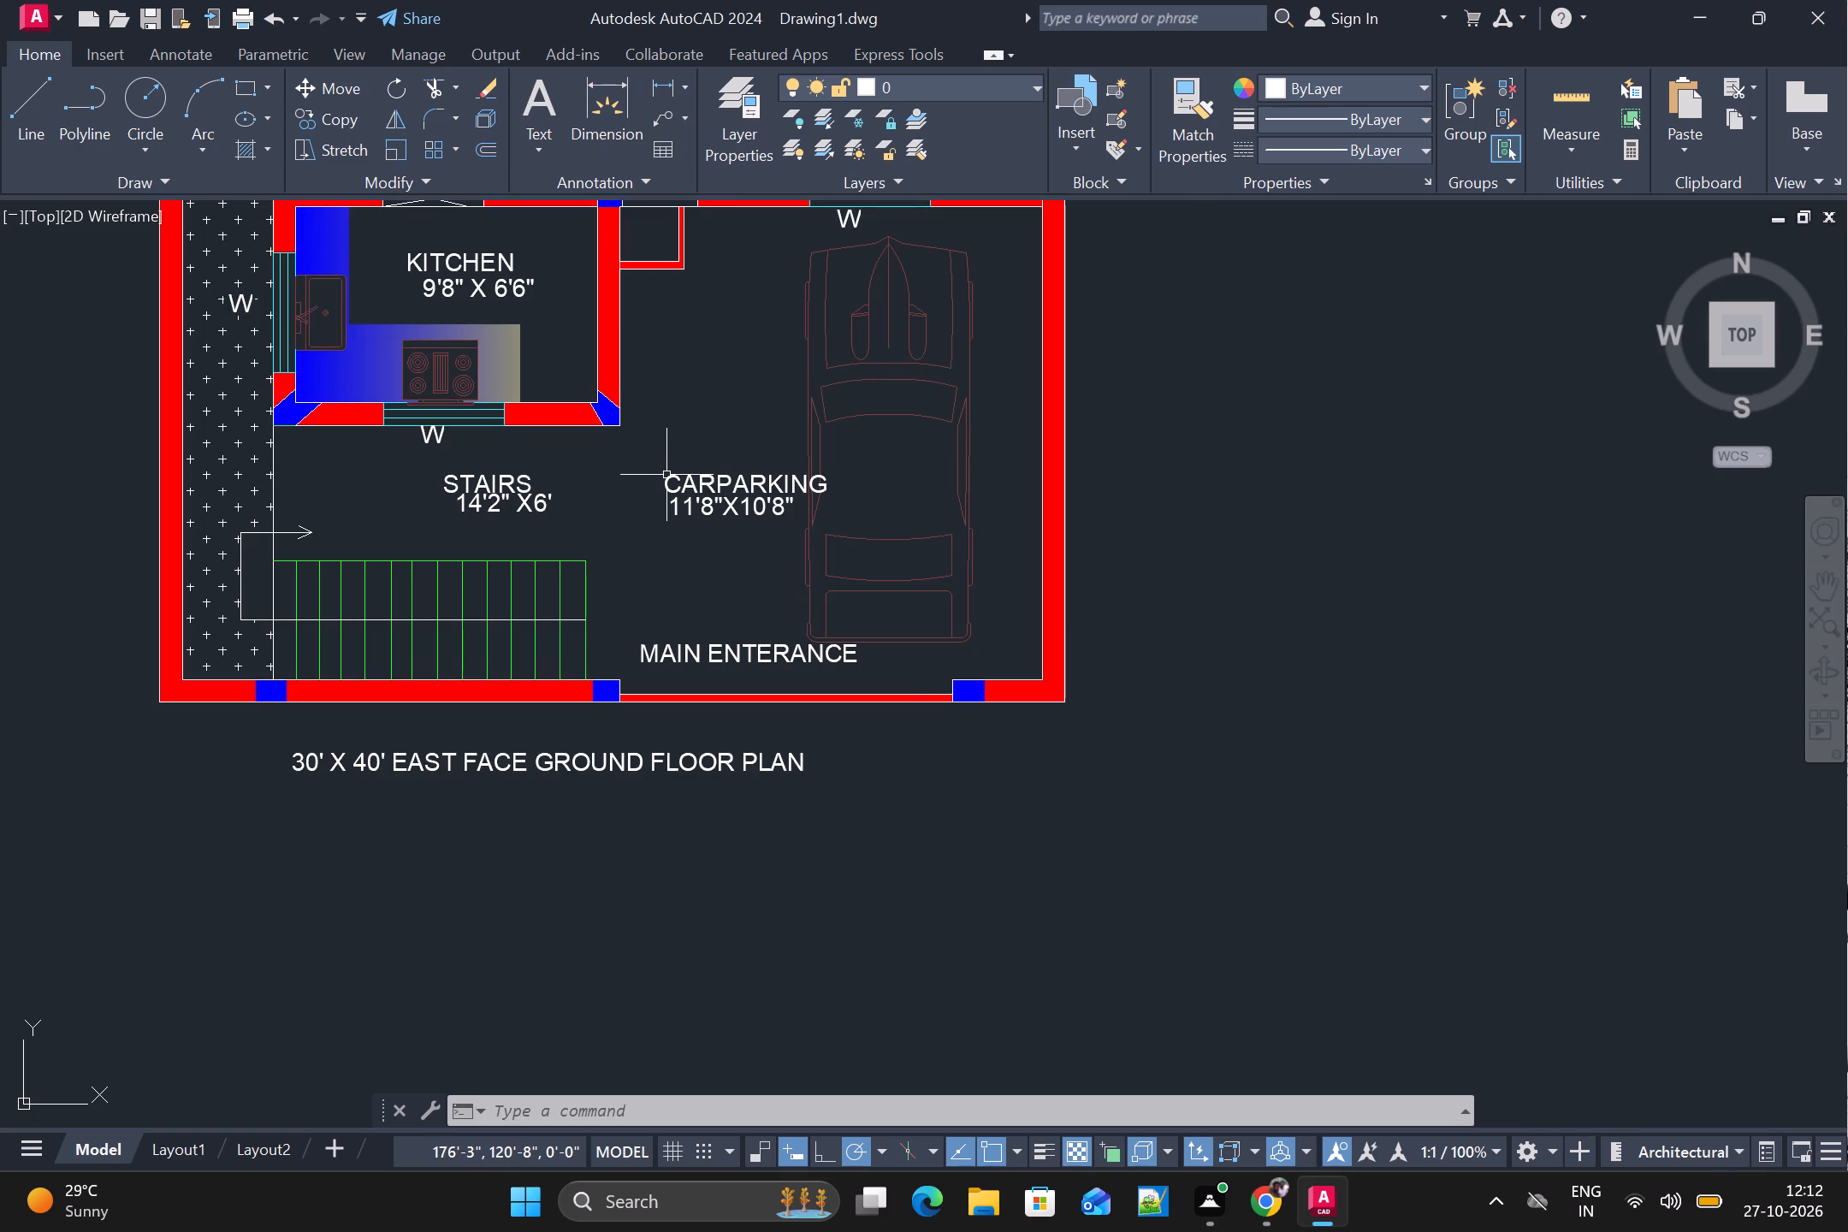
pyautogui.click(666, 475)
pyautogui.moveTo(672, 477); pyautogui.dragTo(649, 473)
pyautogui.scroll(-1, 1148, 652)
pyautogui.moveTo(1306, 635); pyautogui.dragTo(1711, 768, button='middle')
pyautogui.scroll(1, 1741, 762)
pyautogui.scroll(-1, 1695, 740)
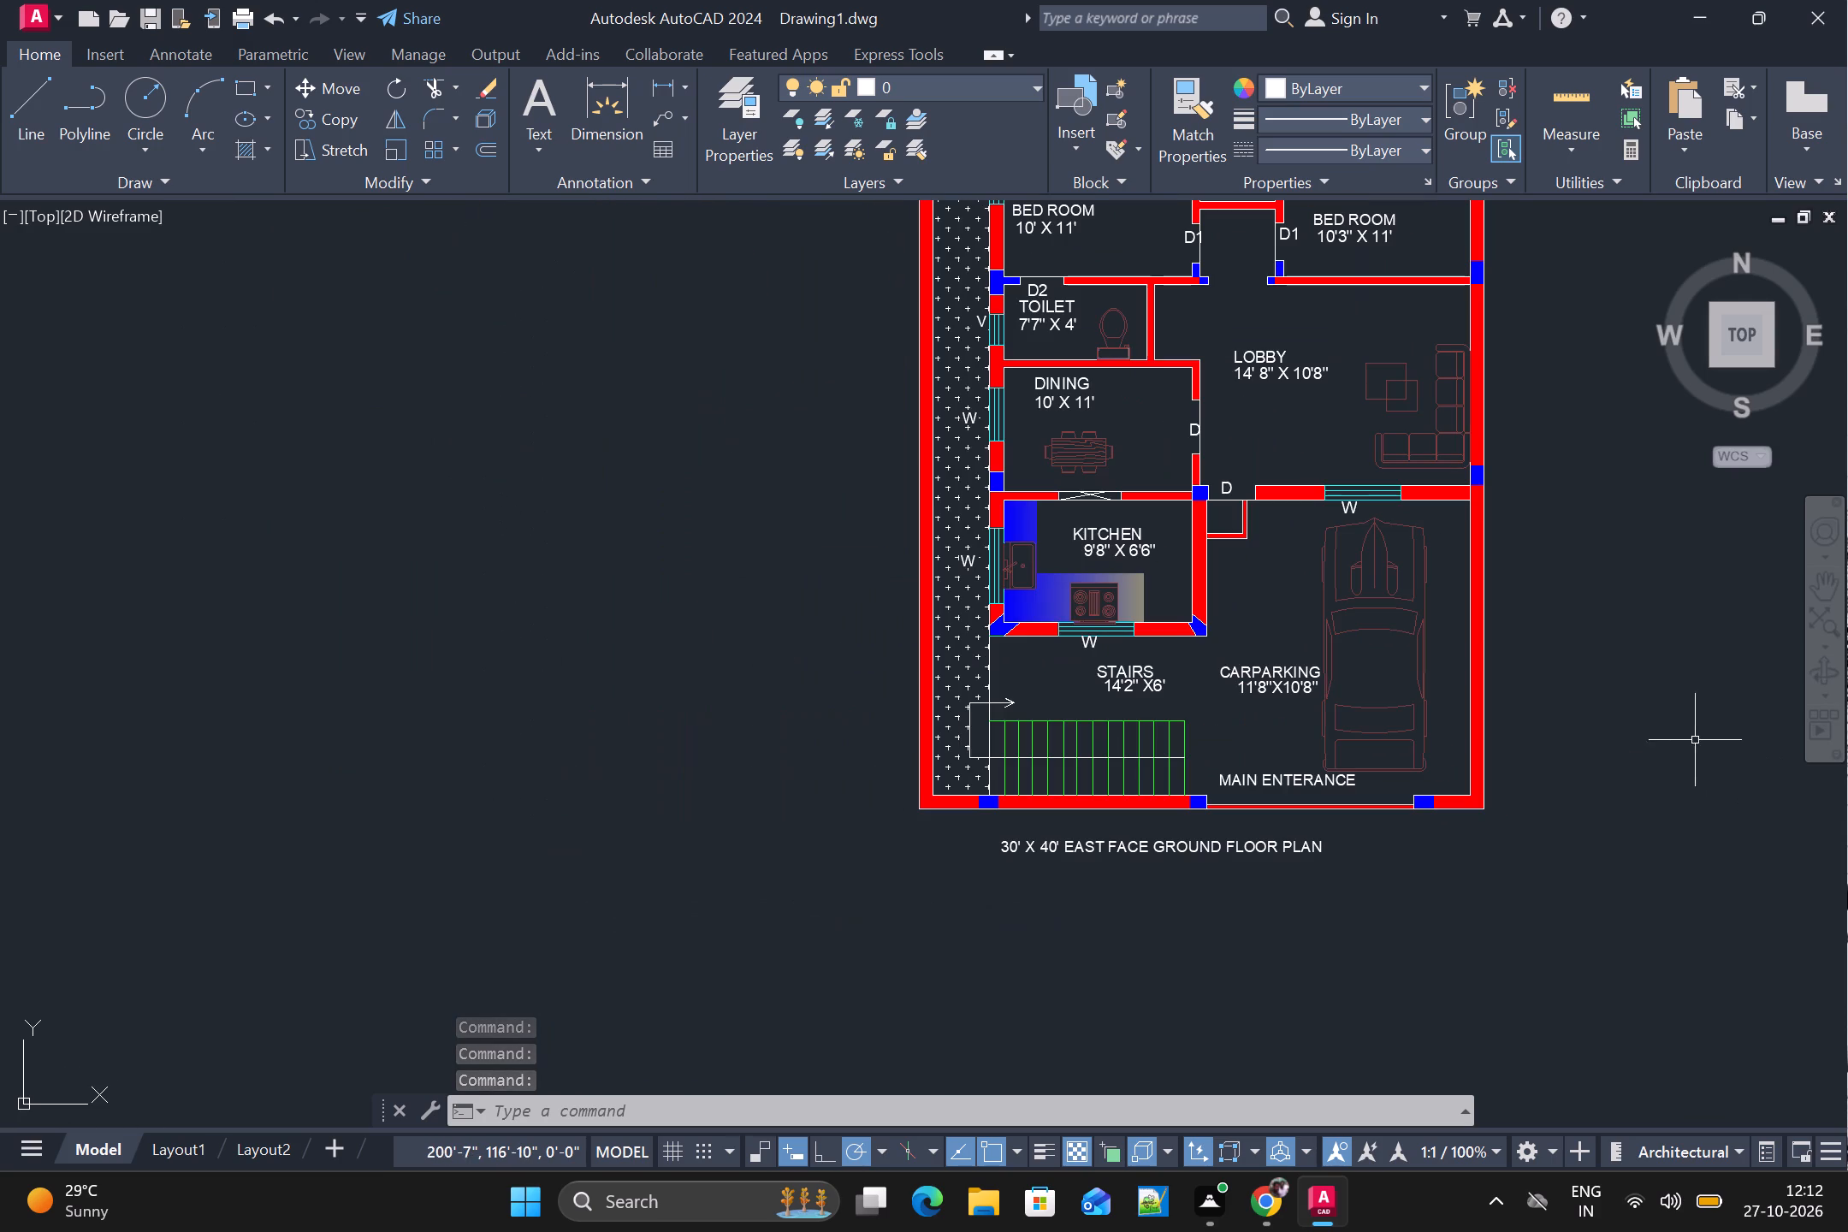
pyautogui.scroll(2, 1706, 672)
pyautogui.moveTo(1717, 760); pyautogui.dragTo(1723, 780, button='middle')
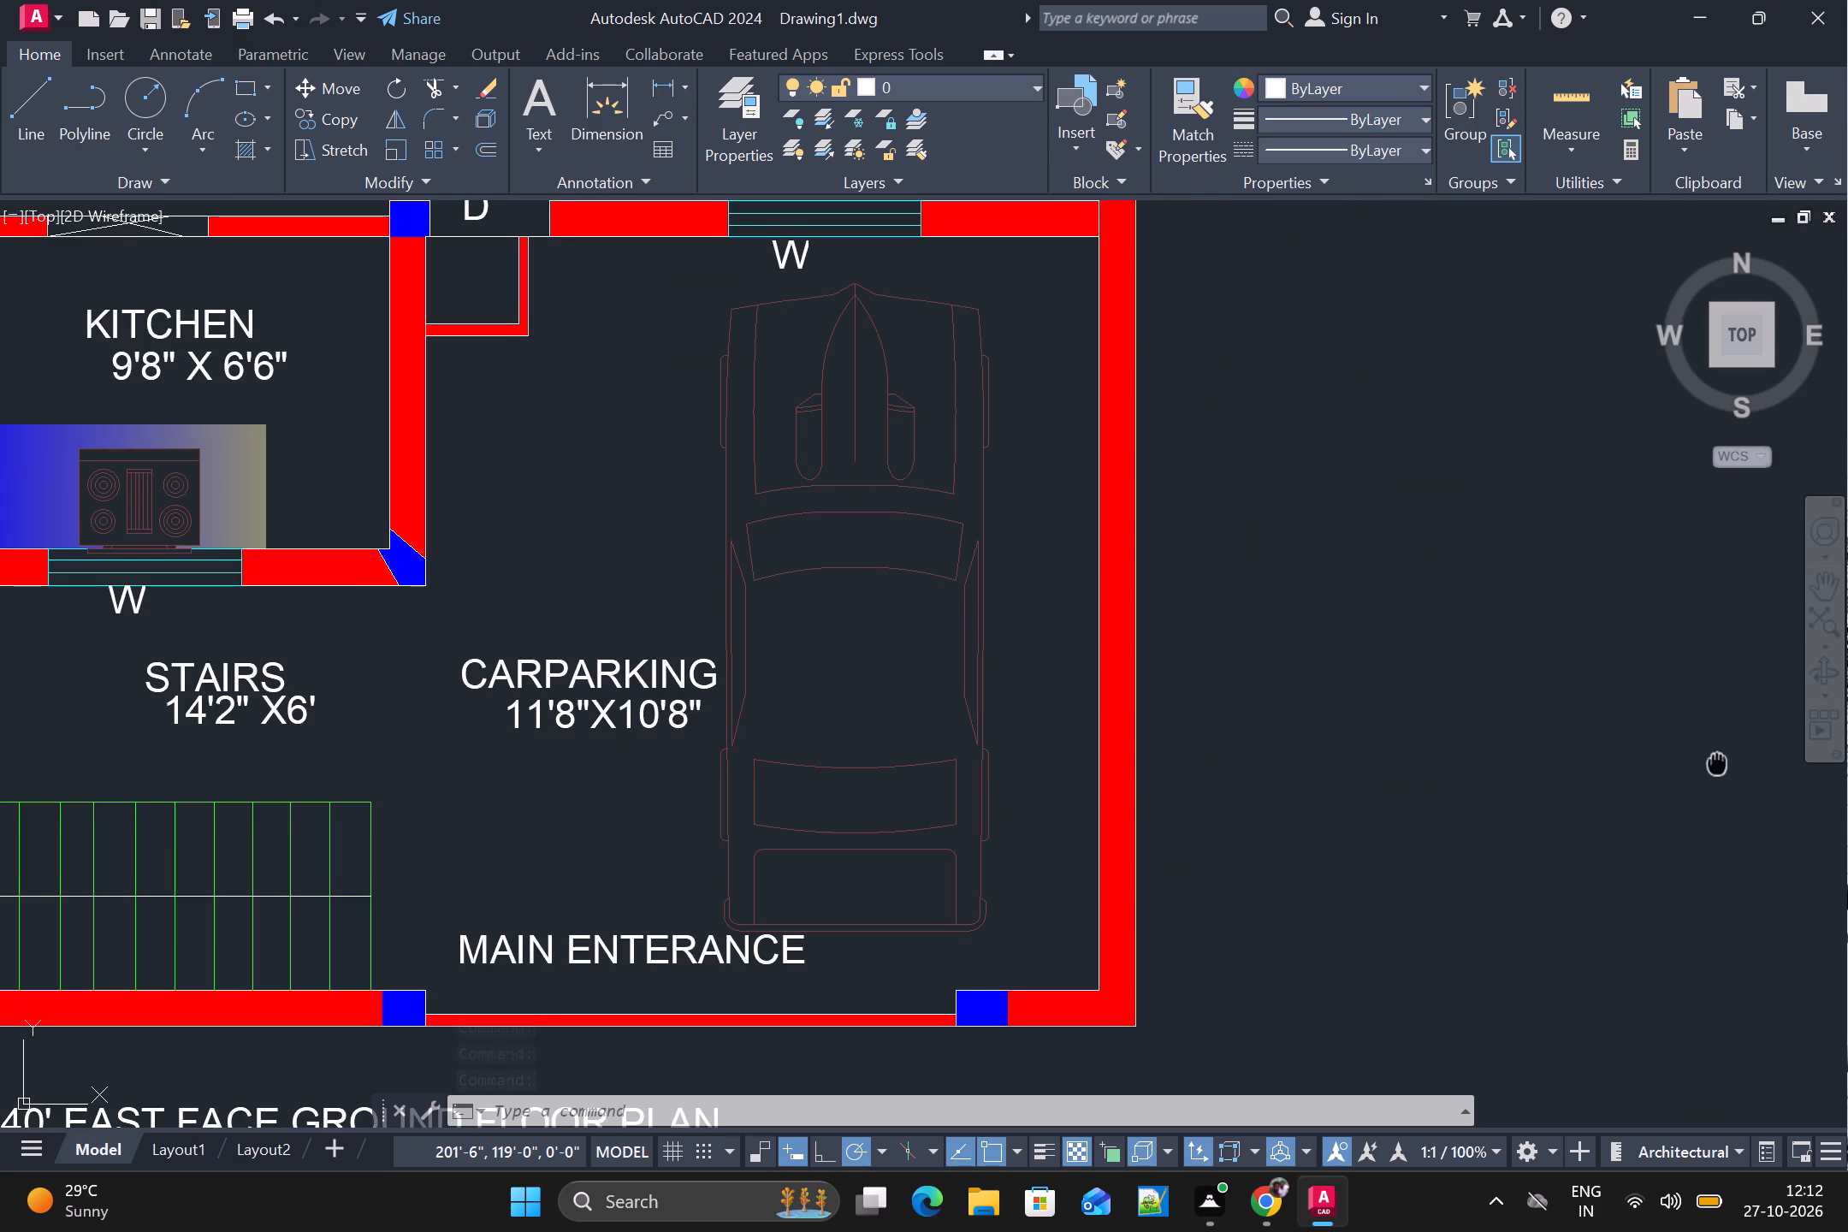
pyautogui.moveTo(1723, 780); pyautogui.dragTo(1847, 931, button='middle')
pyautogui.scroll(-2, 1776, 815)
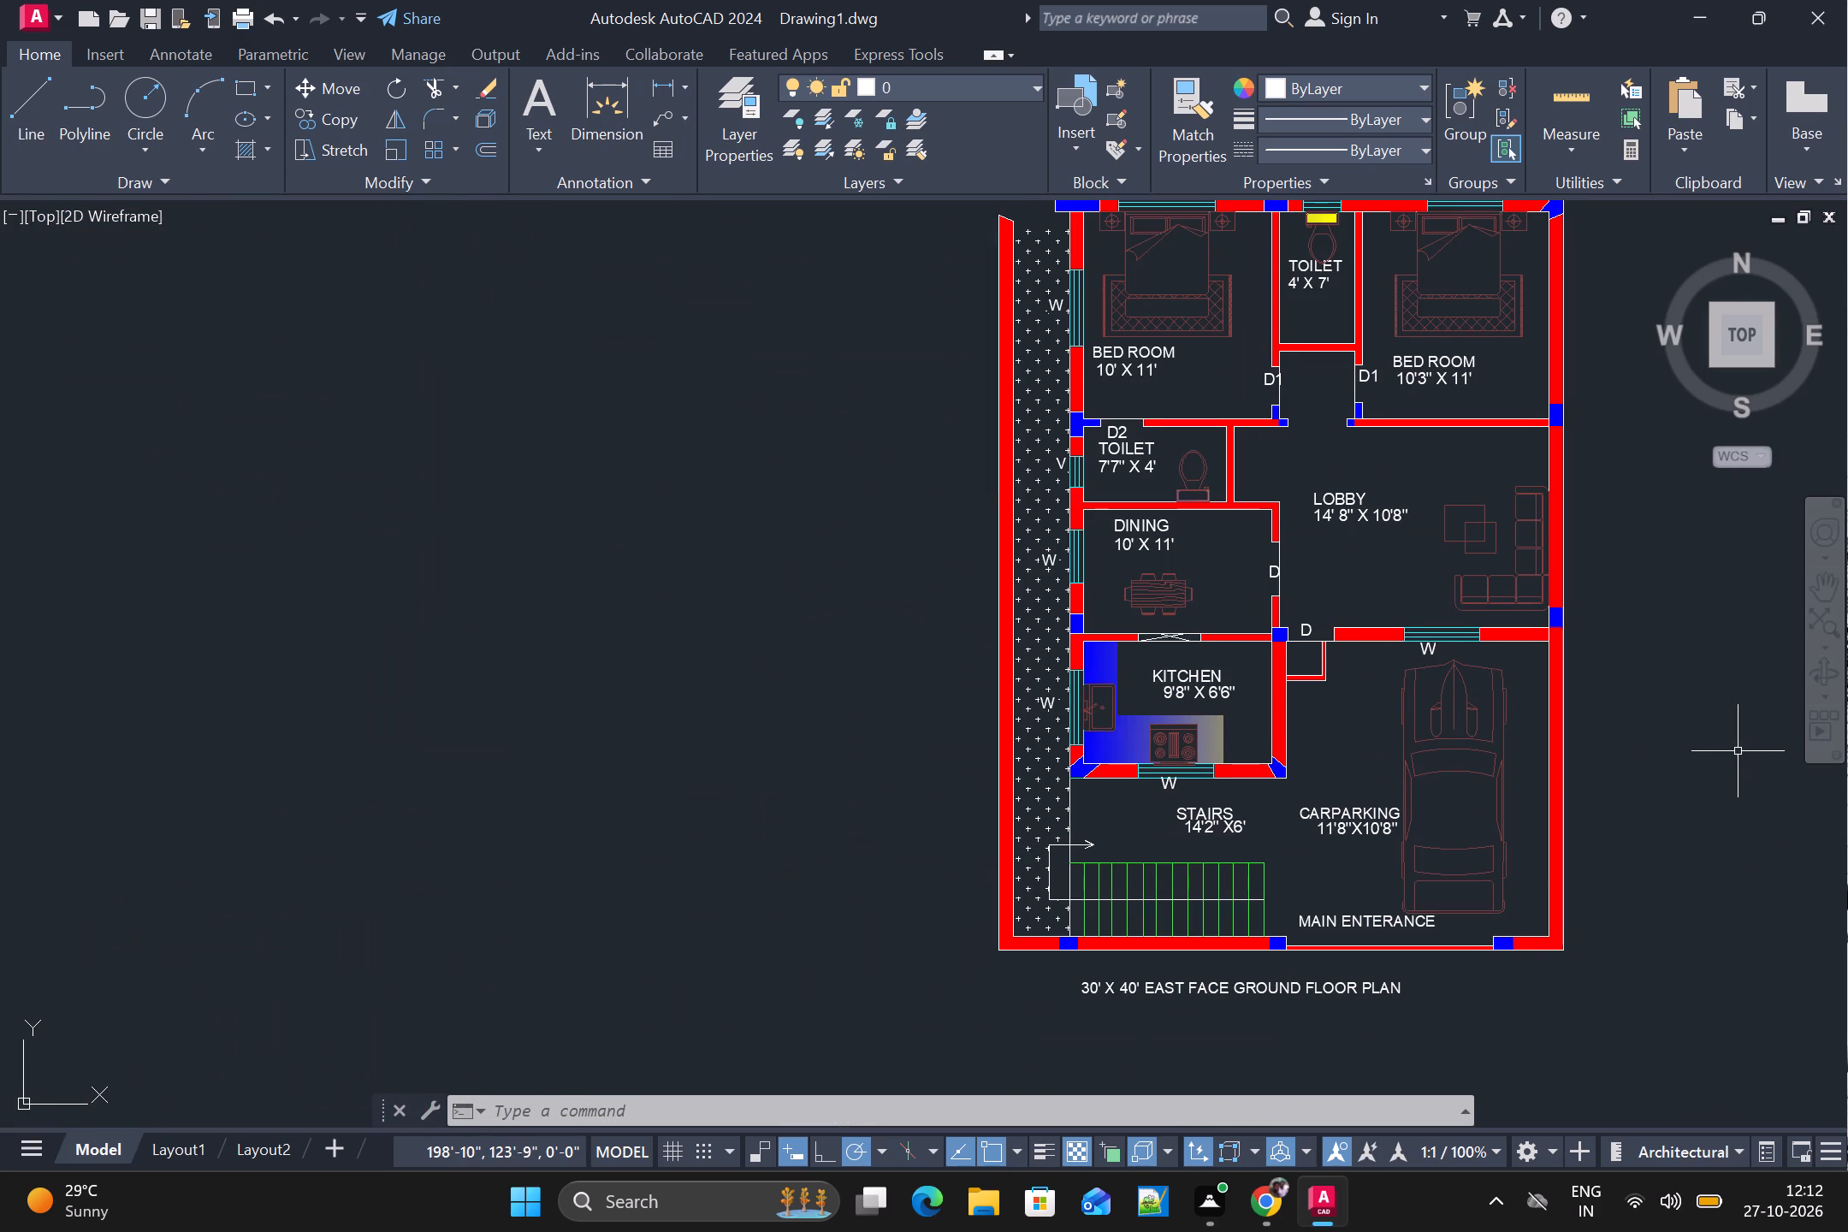
pyautogui.moveTo(1720, 761); pyautogui.dragTo(1516, 776, button='middle')
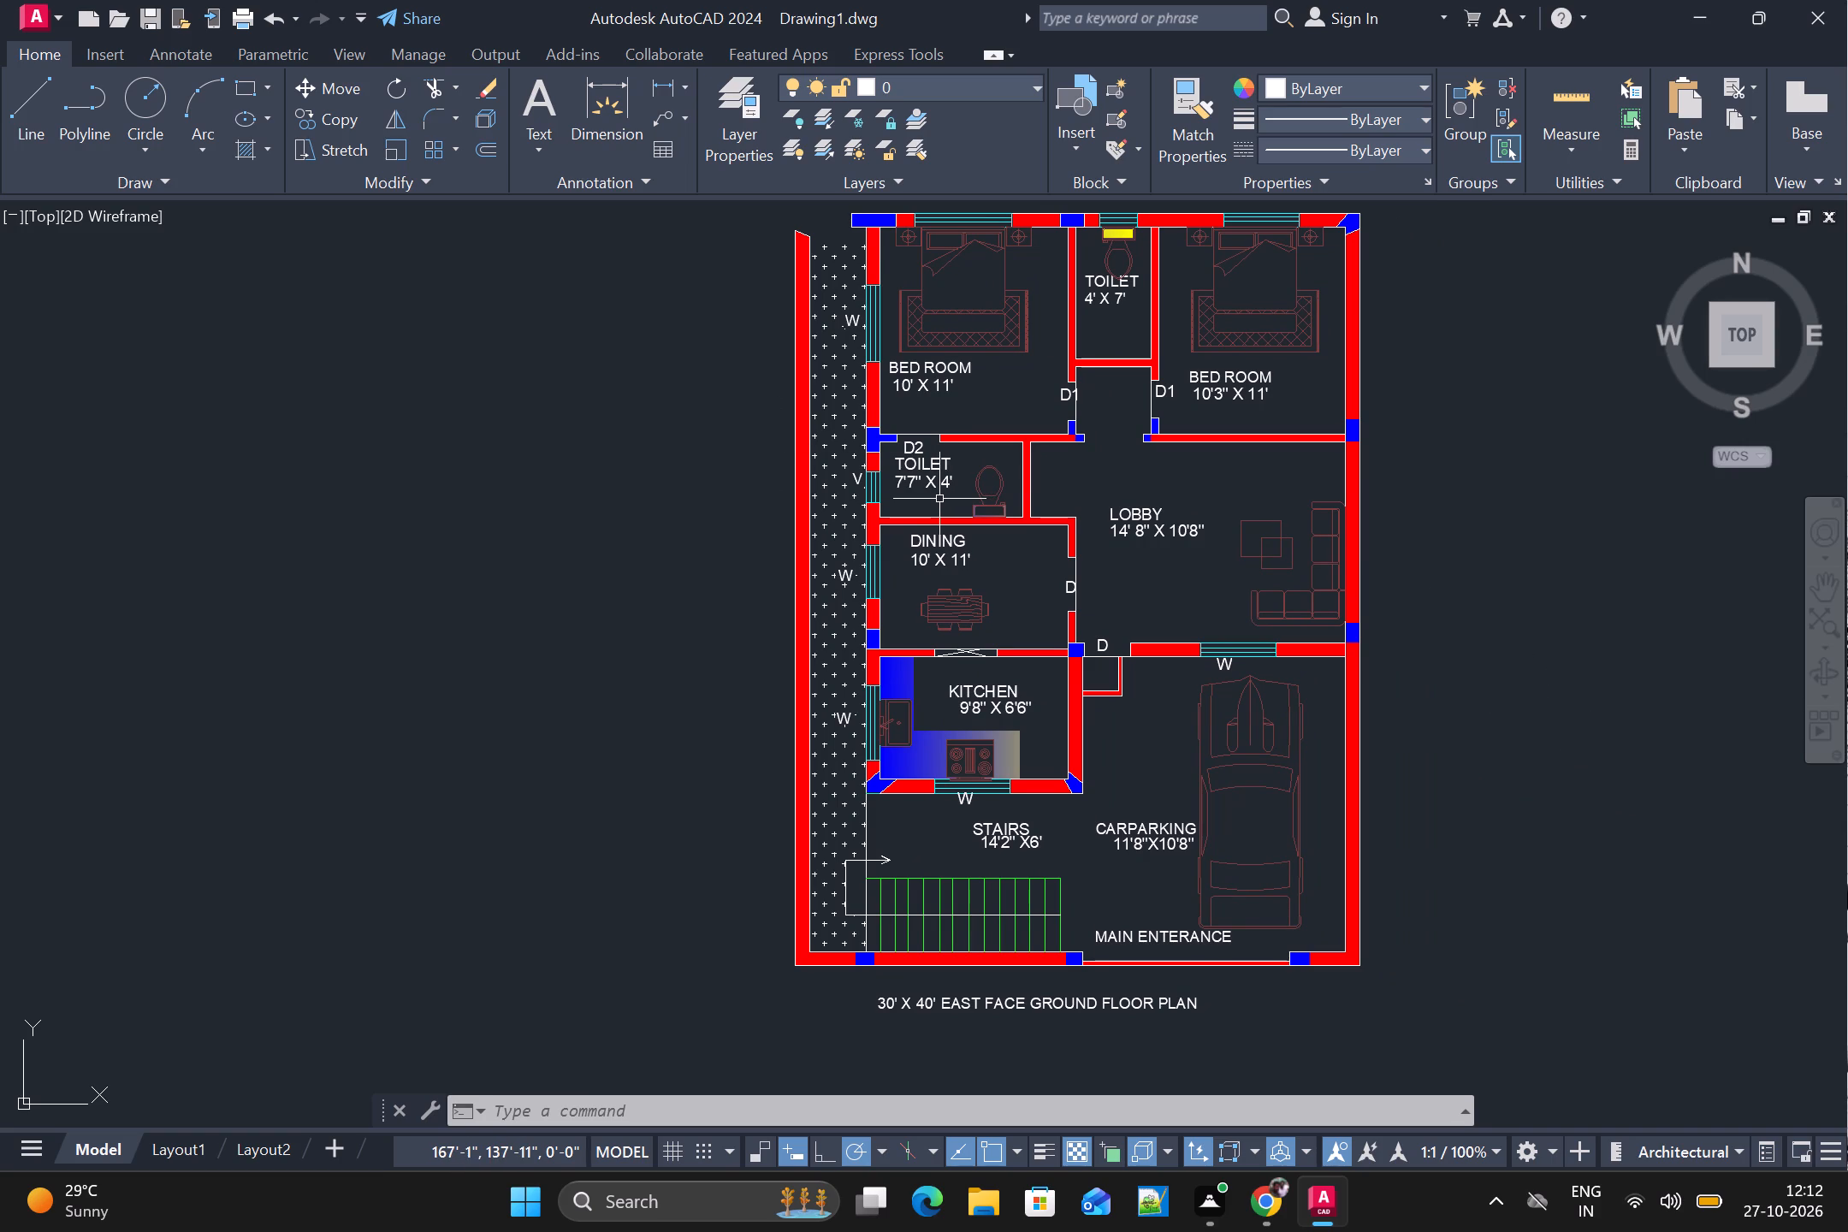
# Hatch the floors of the 7'7" X 4' and 4' X 7' toilets with the ANGLE pattern at scale 1.
pyautogui.press('h')
pyautogui.press('space')
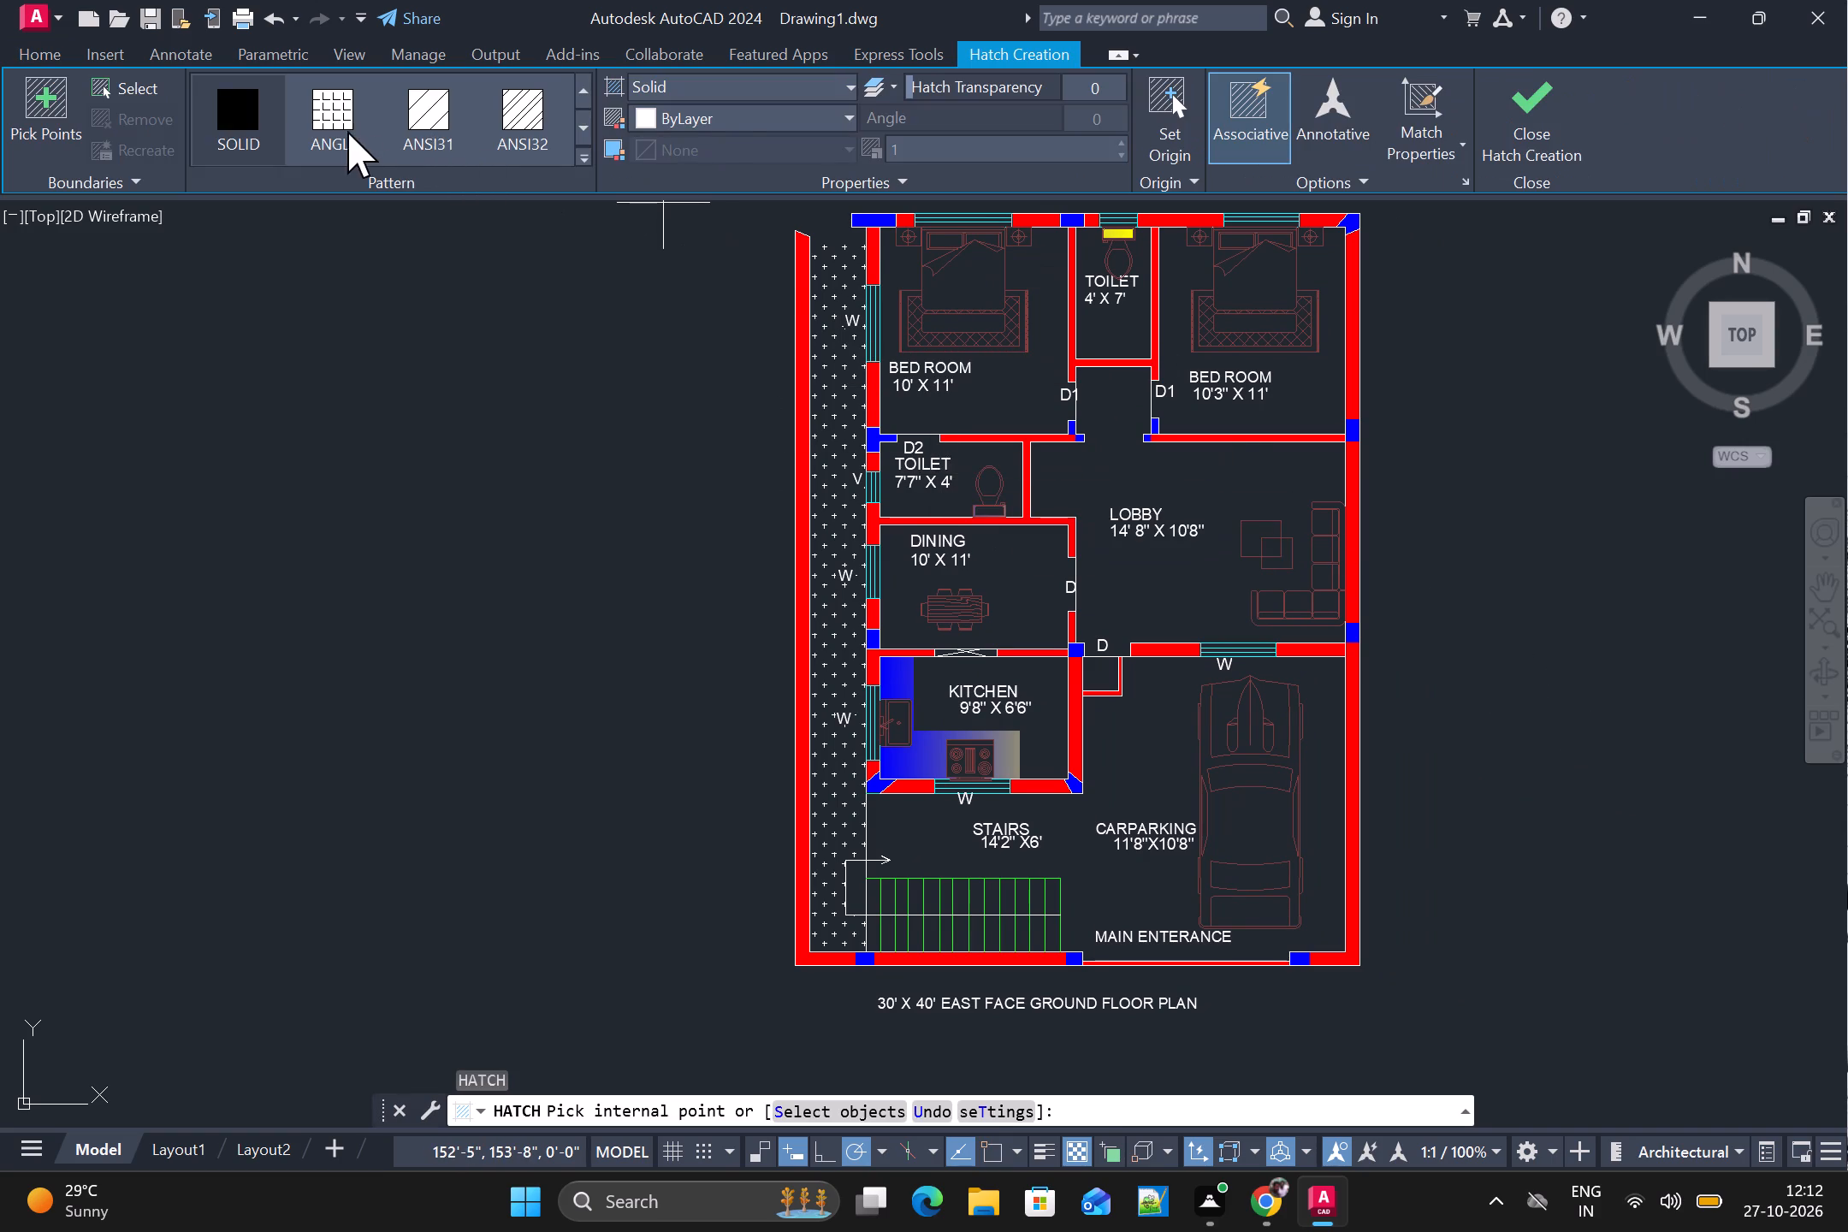
pyautogui.click(340, 131)
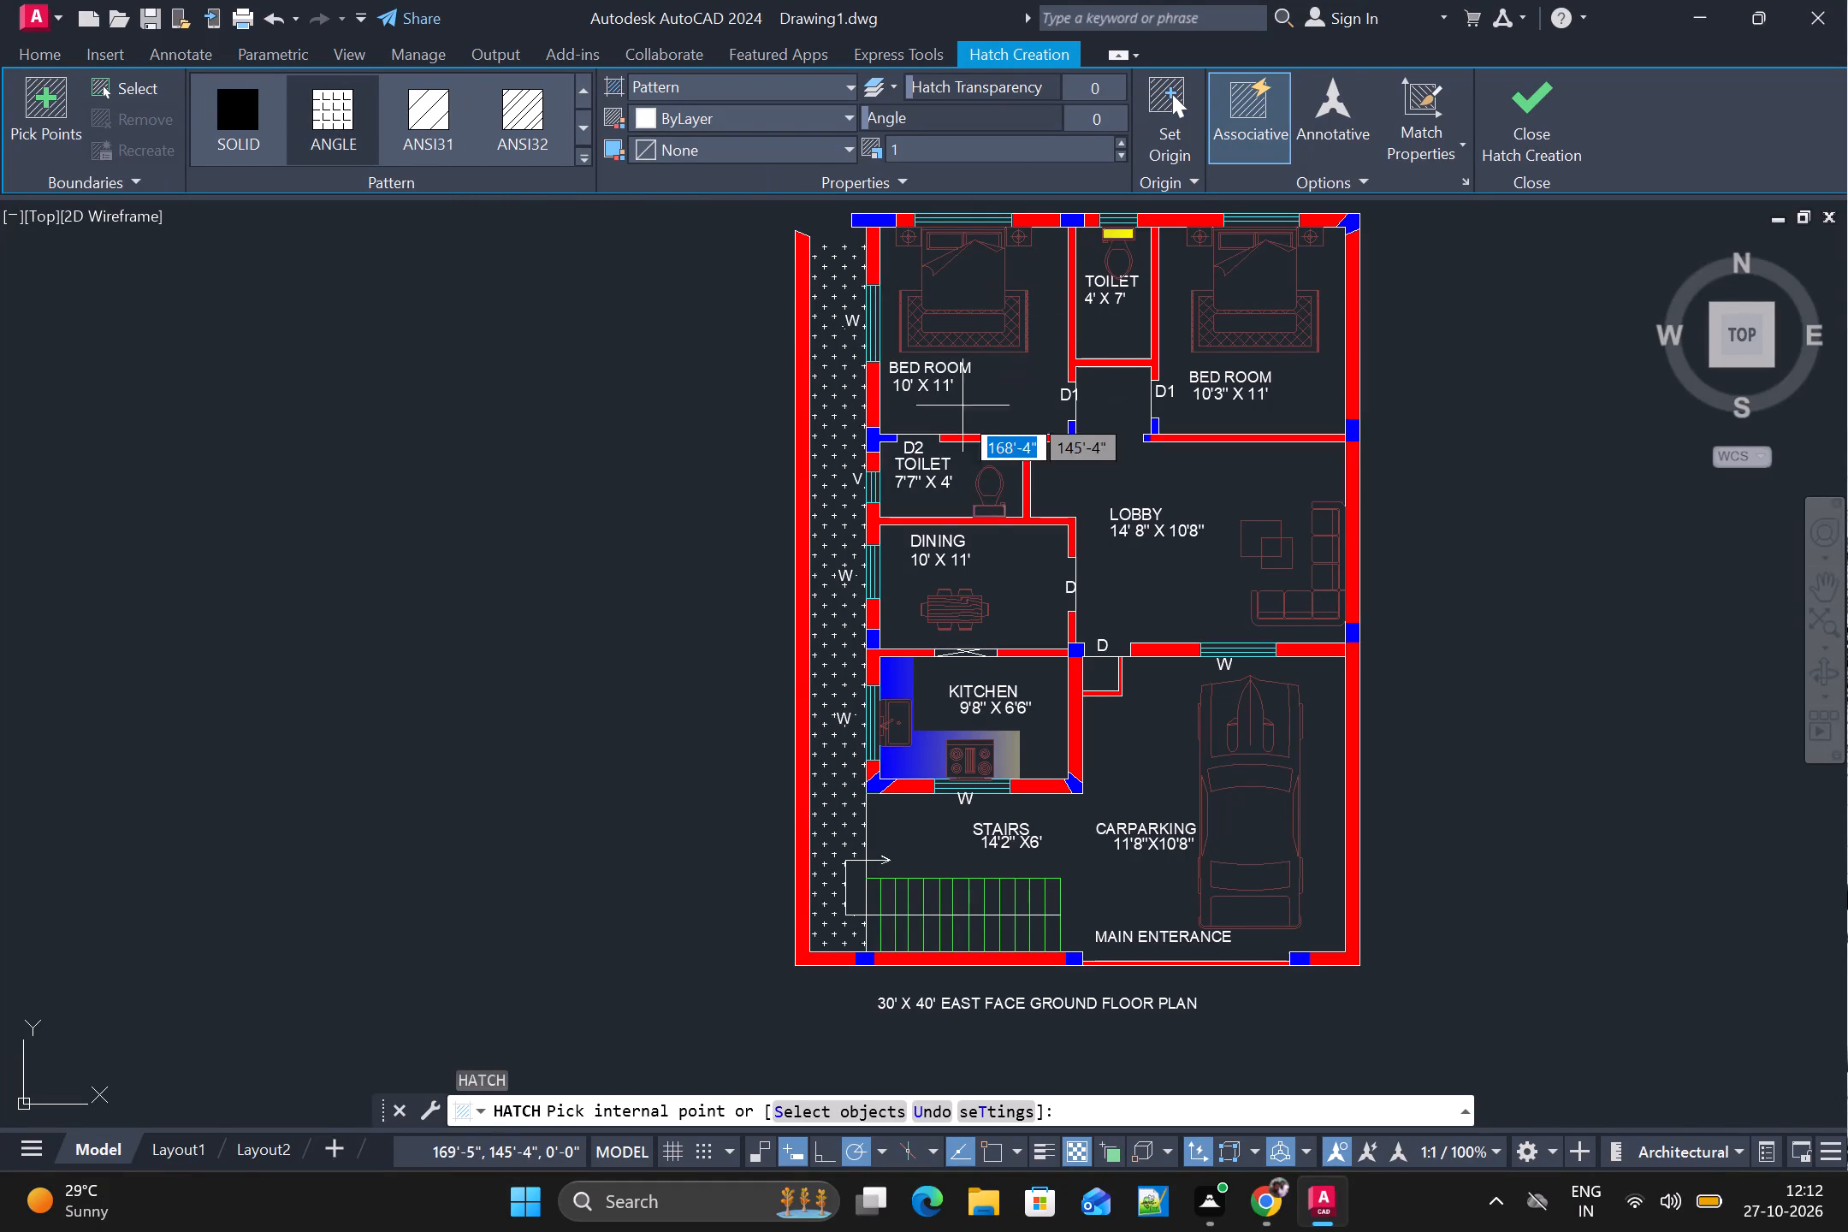
pyautogui.click(969, 453)
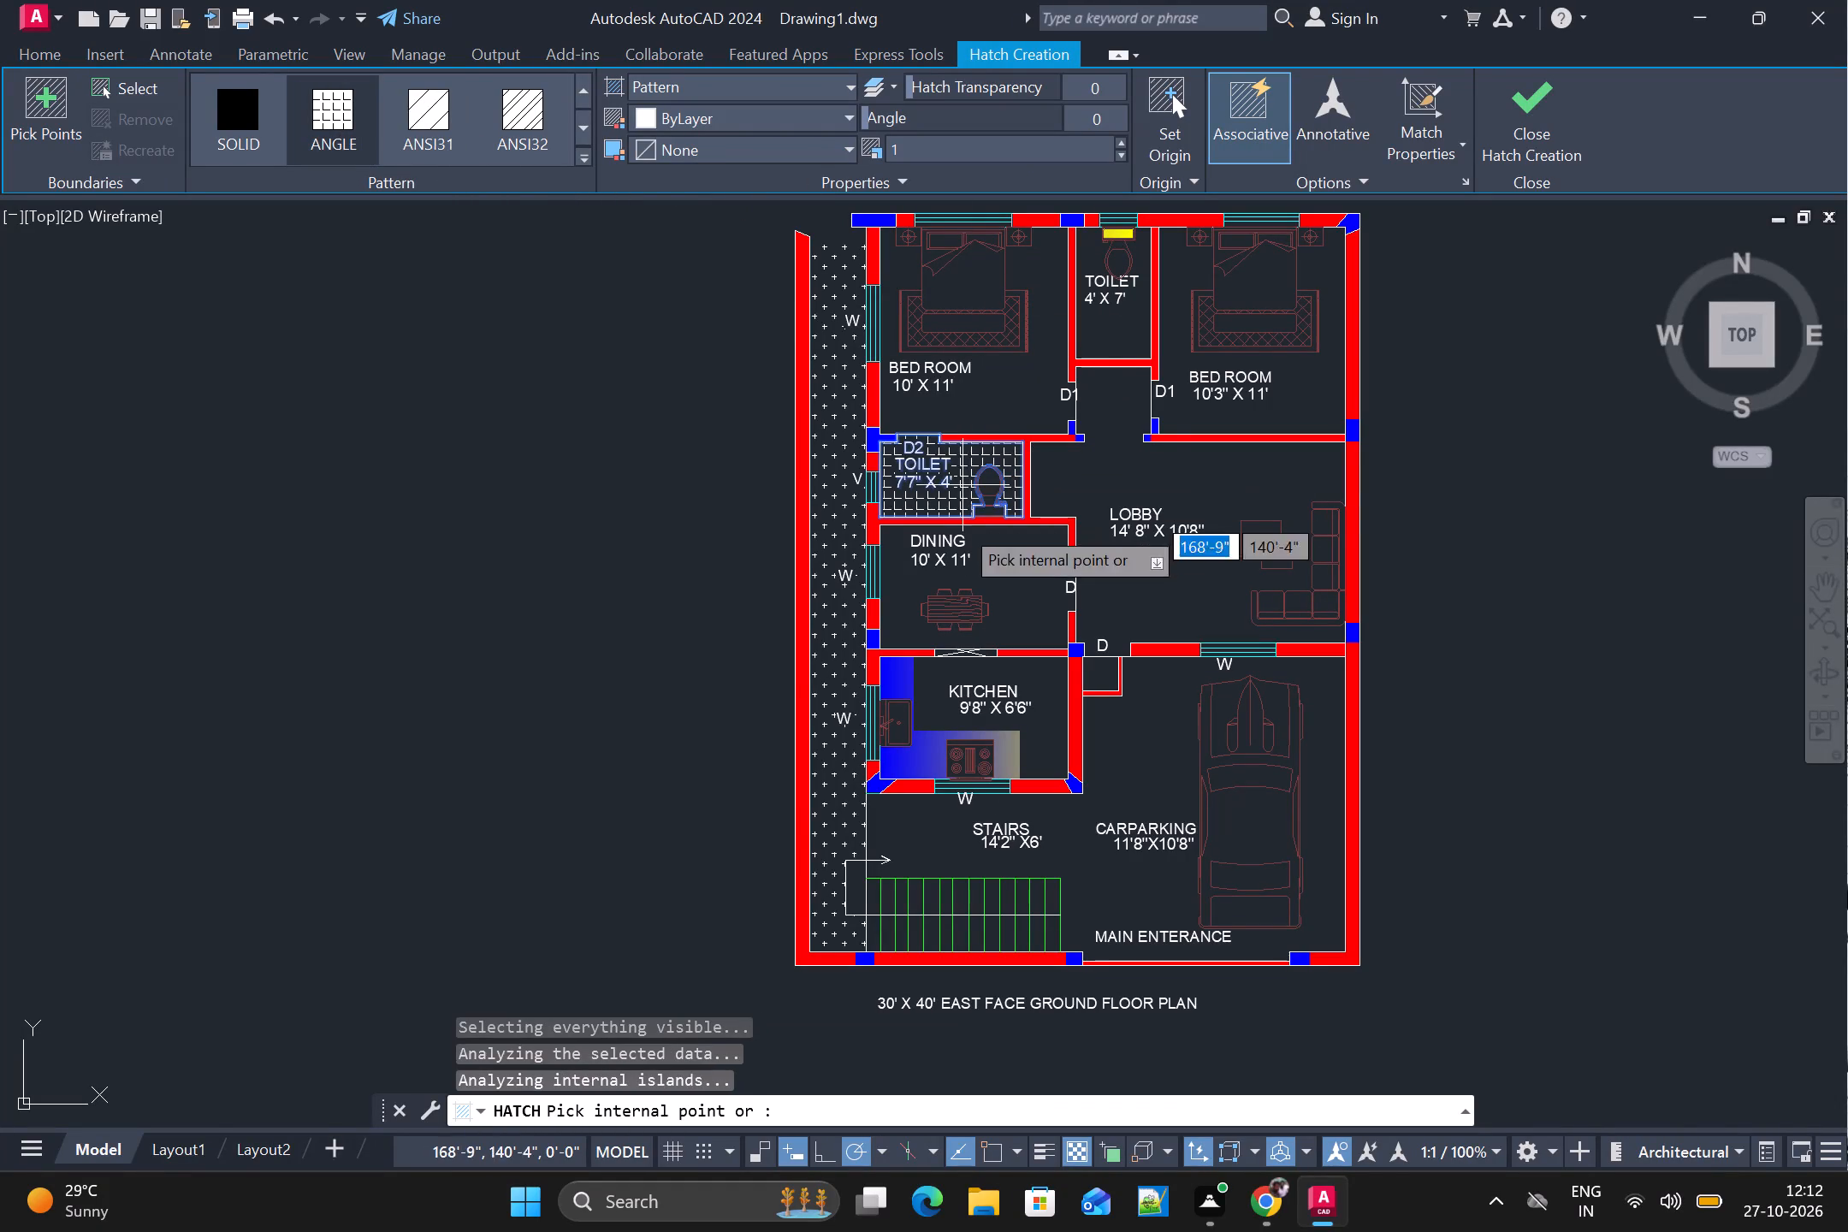
pyautogui.click(1123, 323)
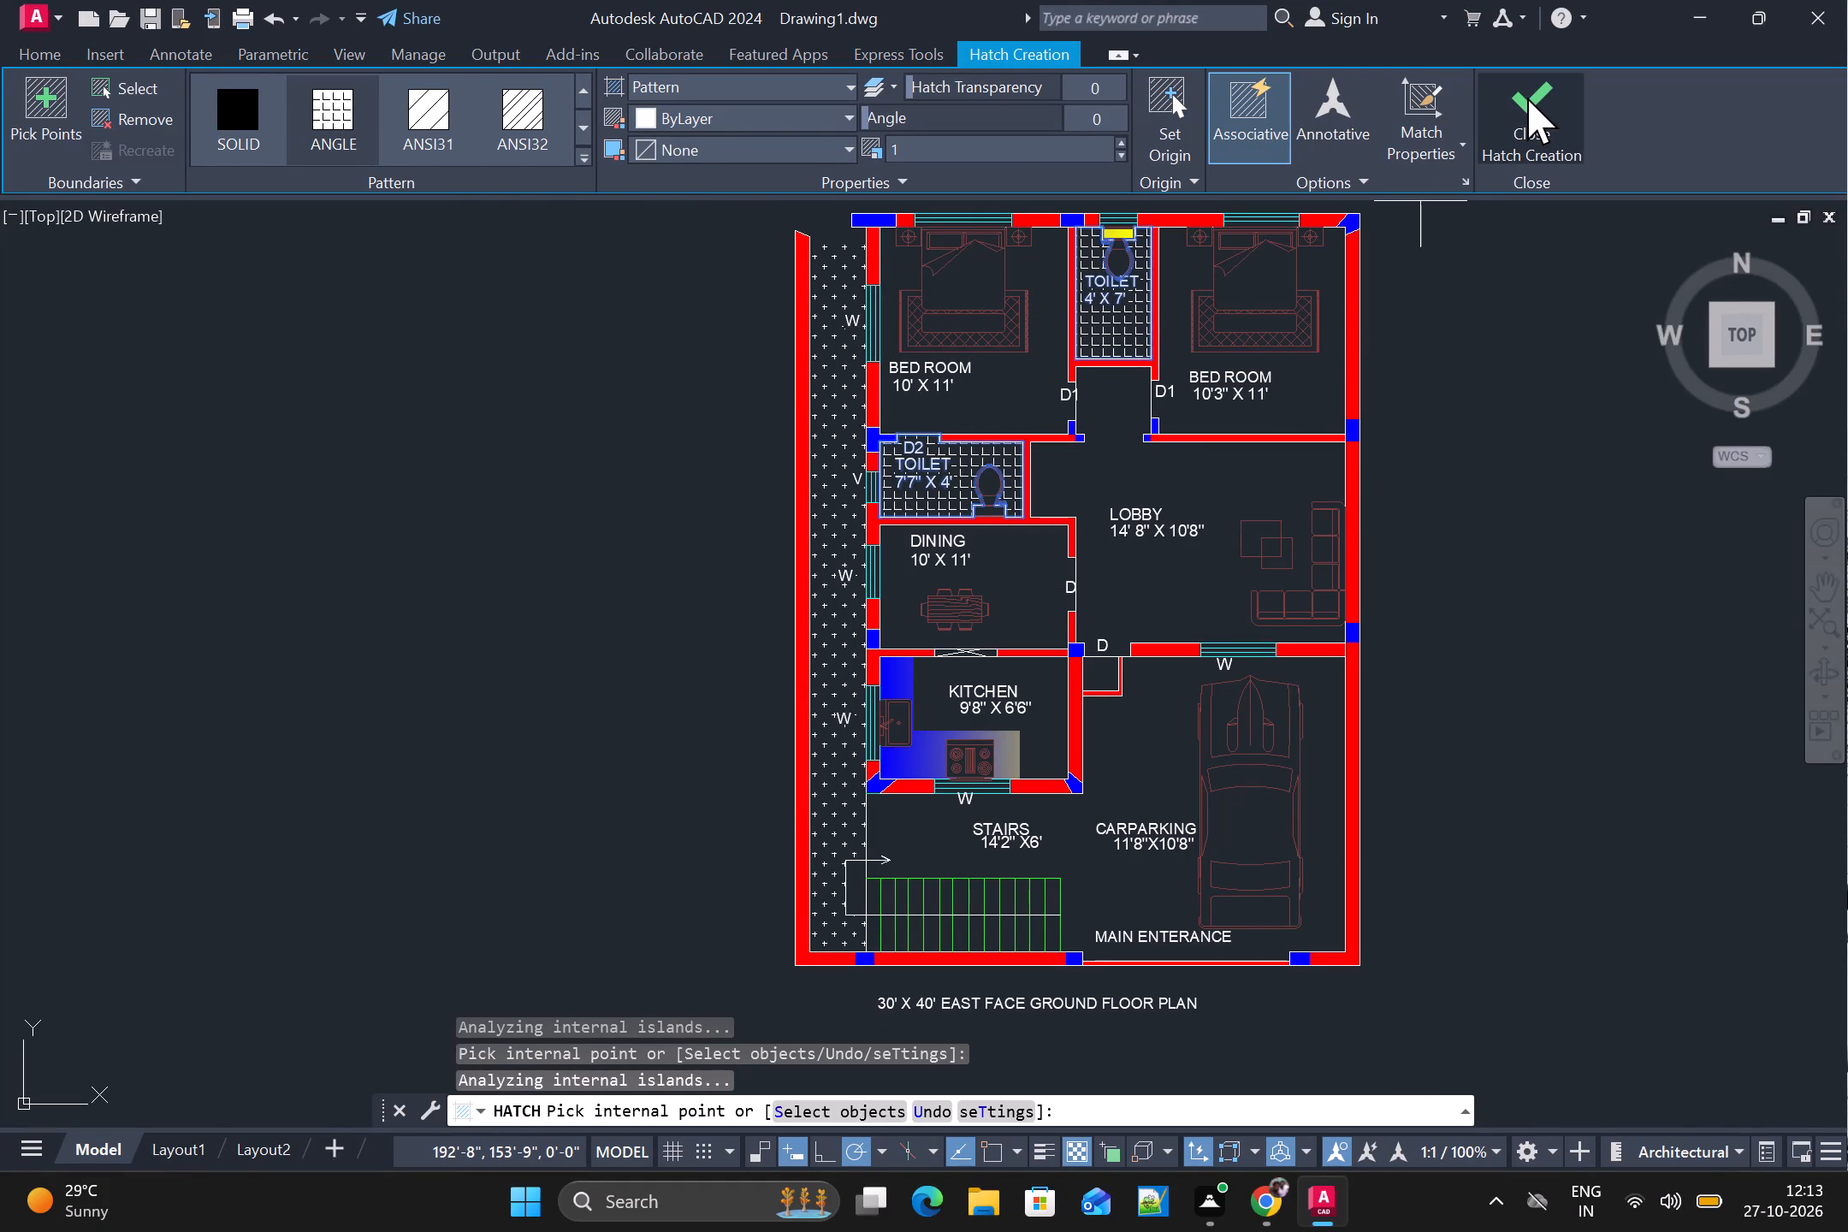
pyautogui.click(1527, 98)
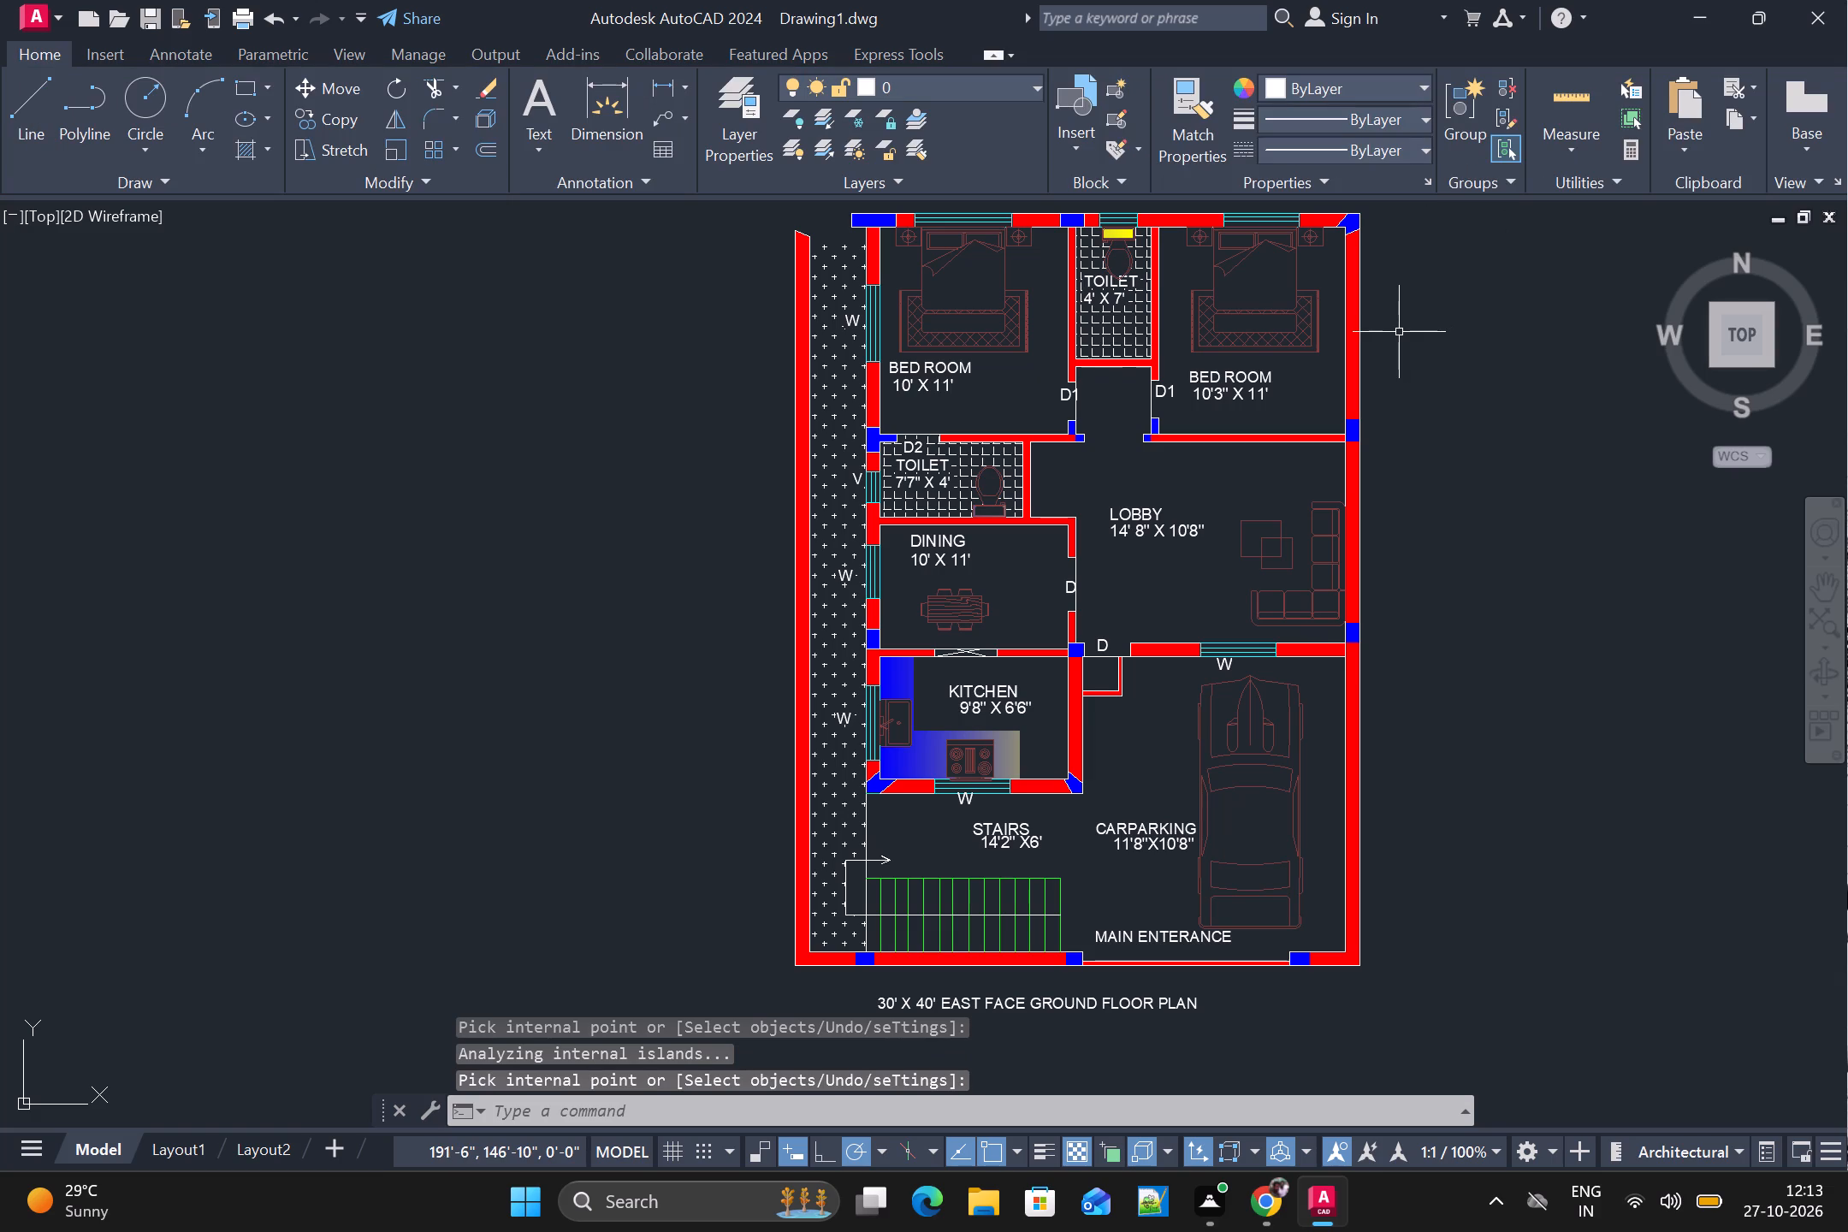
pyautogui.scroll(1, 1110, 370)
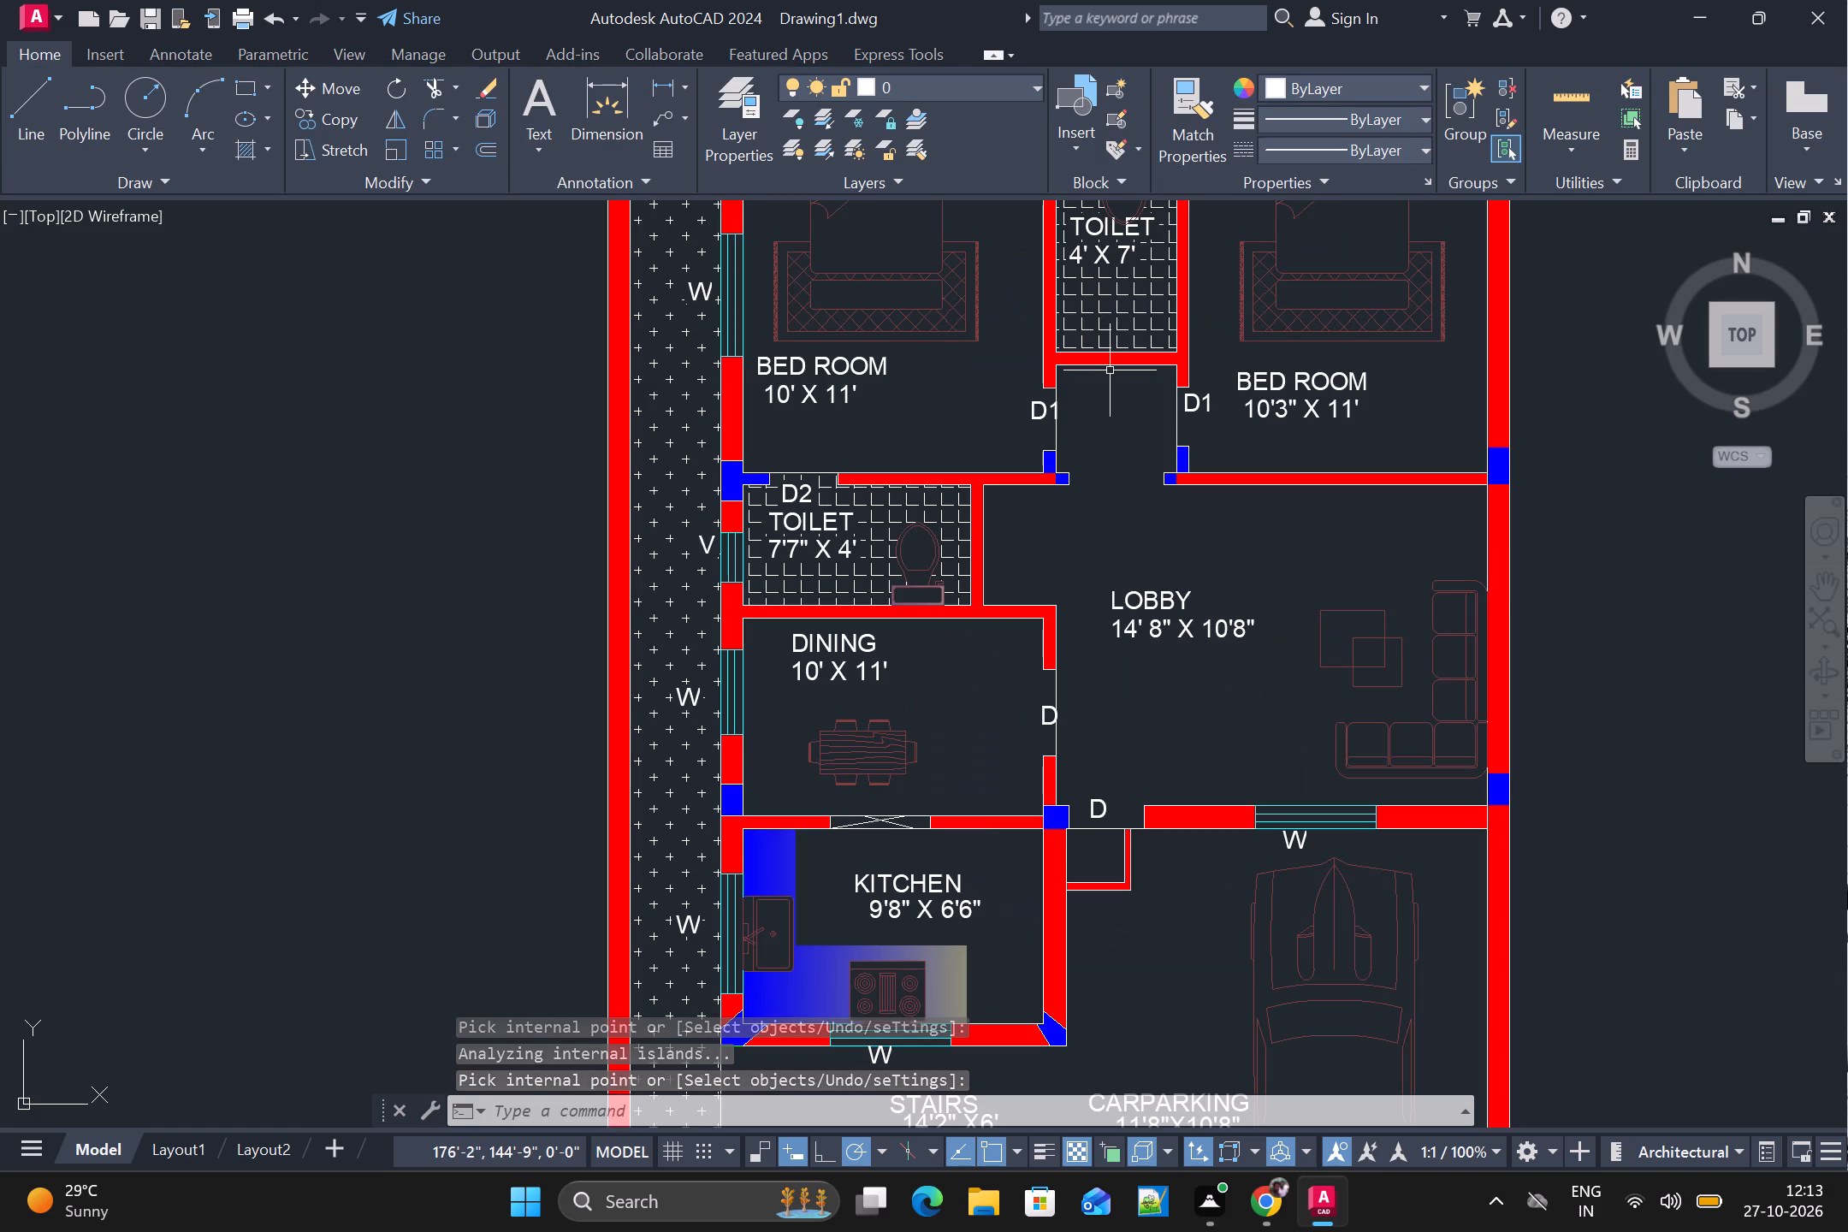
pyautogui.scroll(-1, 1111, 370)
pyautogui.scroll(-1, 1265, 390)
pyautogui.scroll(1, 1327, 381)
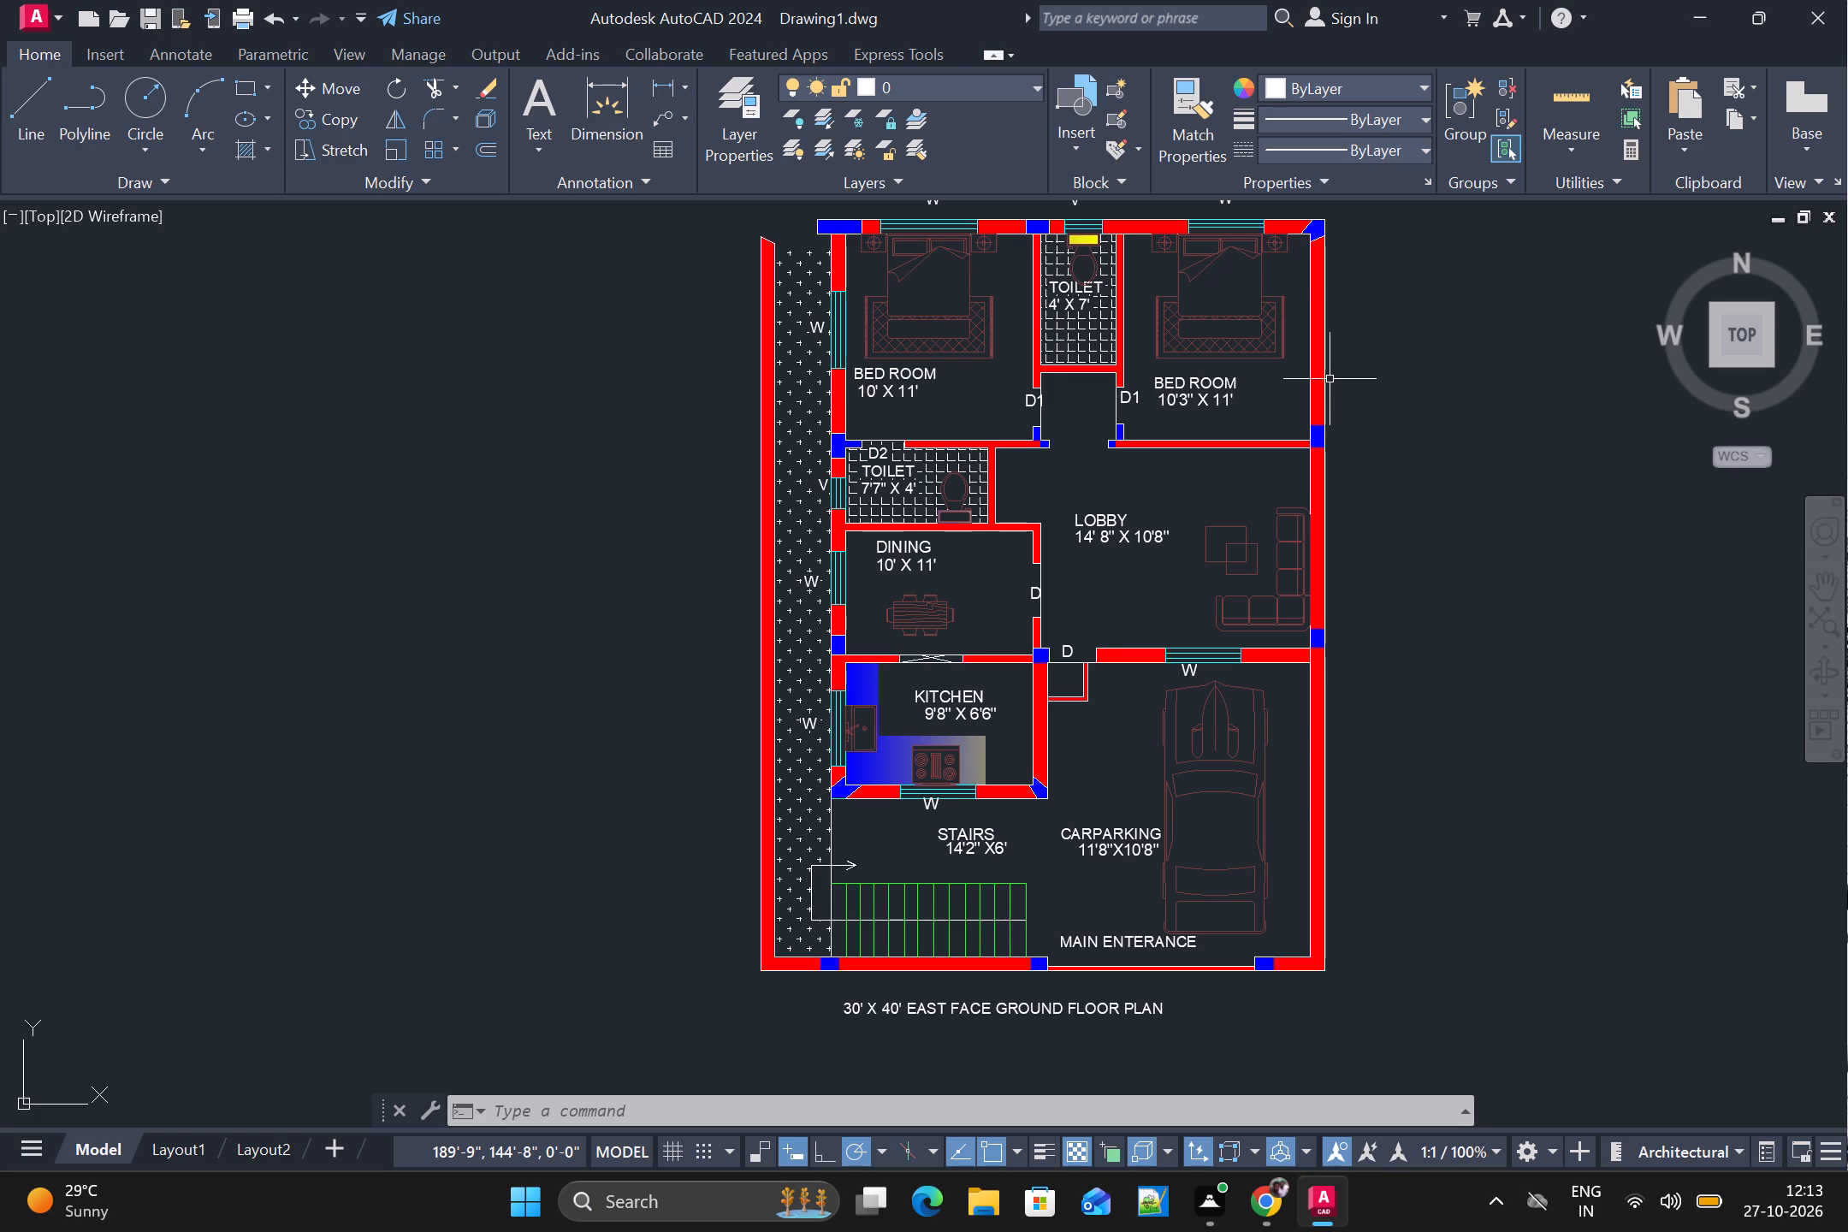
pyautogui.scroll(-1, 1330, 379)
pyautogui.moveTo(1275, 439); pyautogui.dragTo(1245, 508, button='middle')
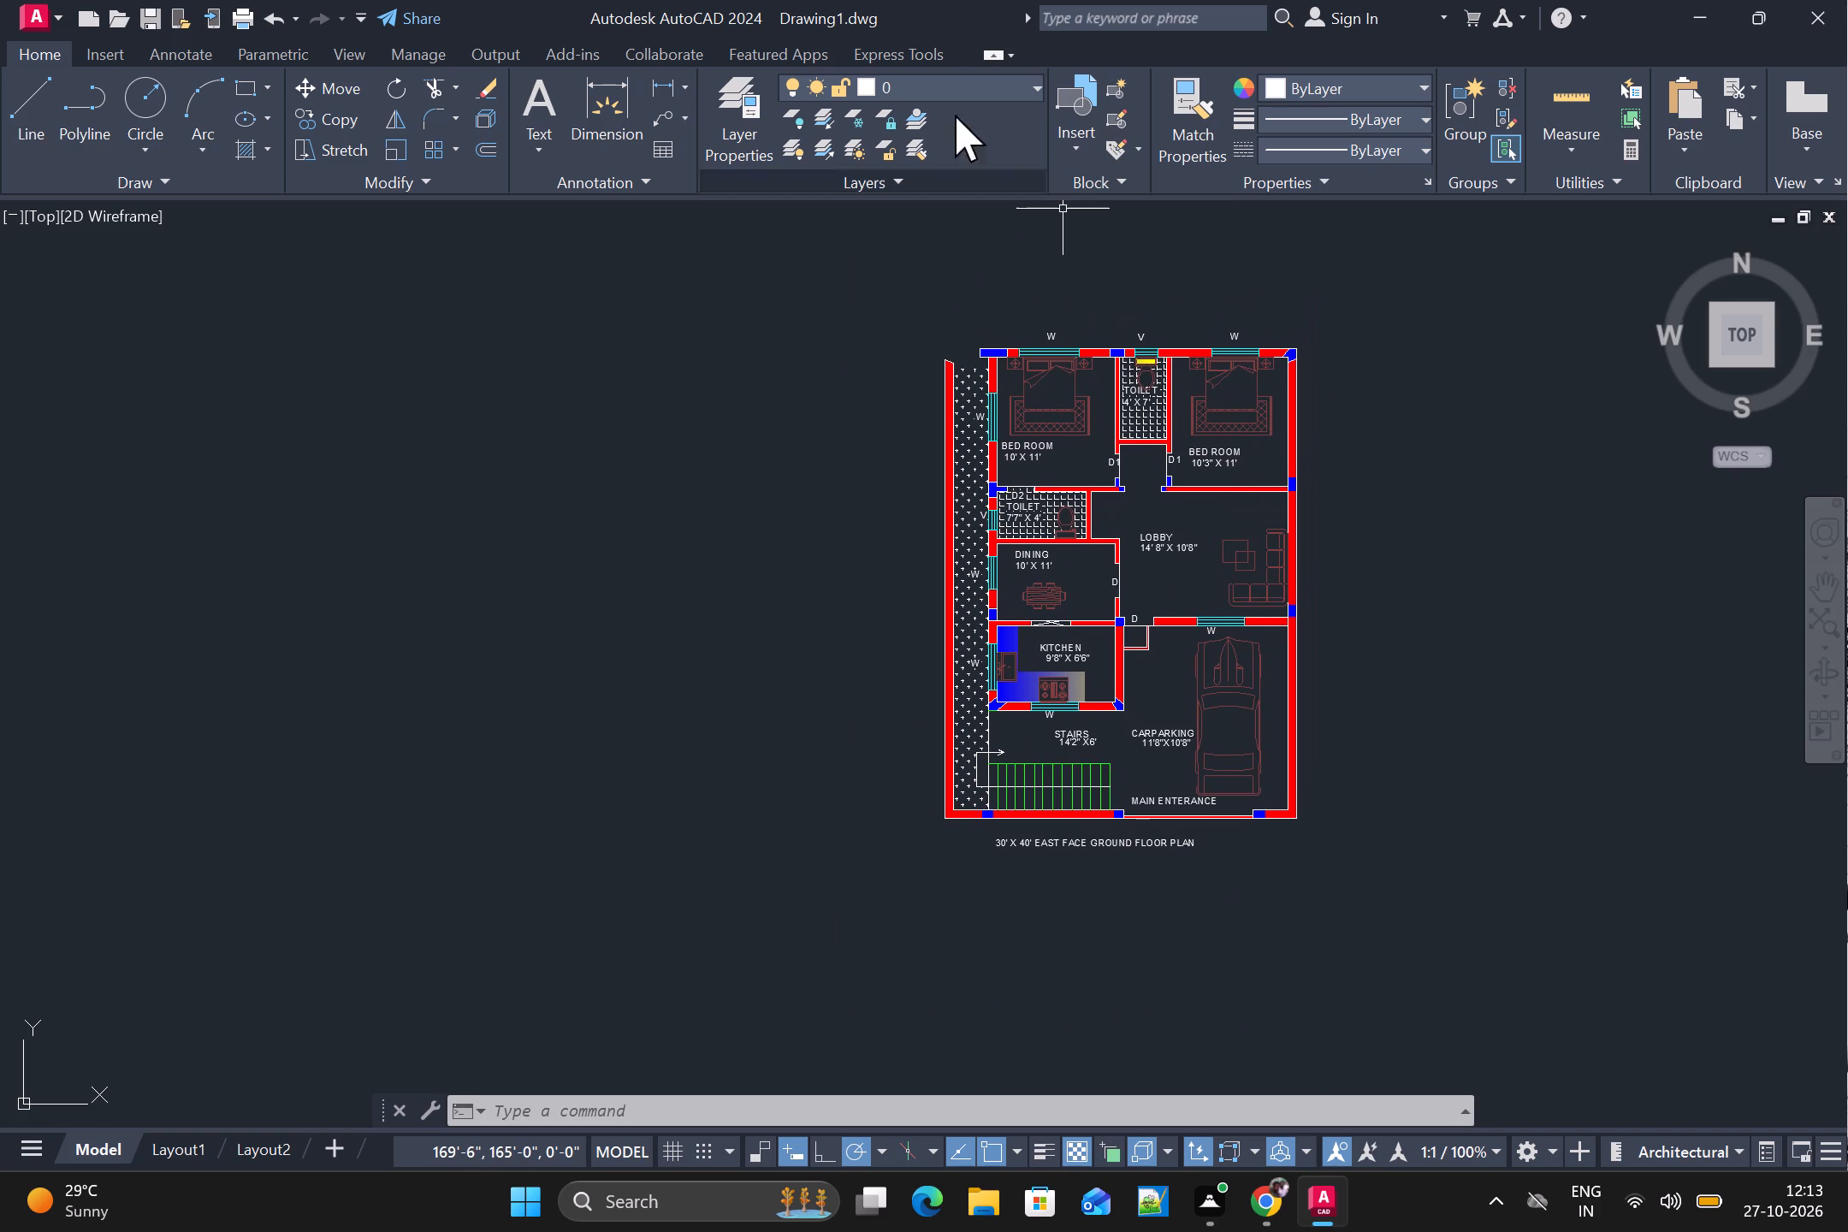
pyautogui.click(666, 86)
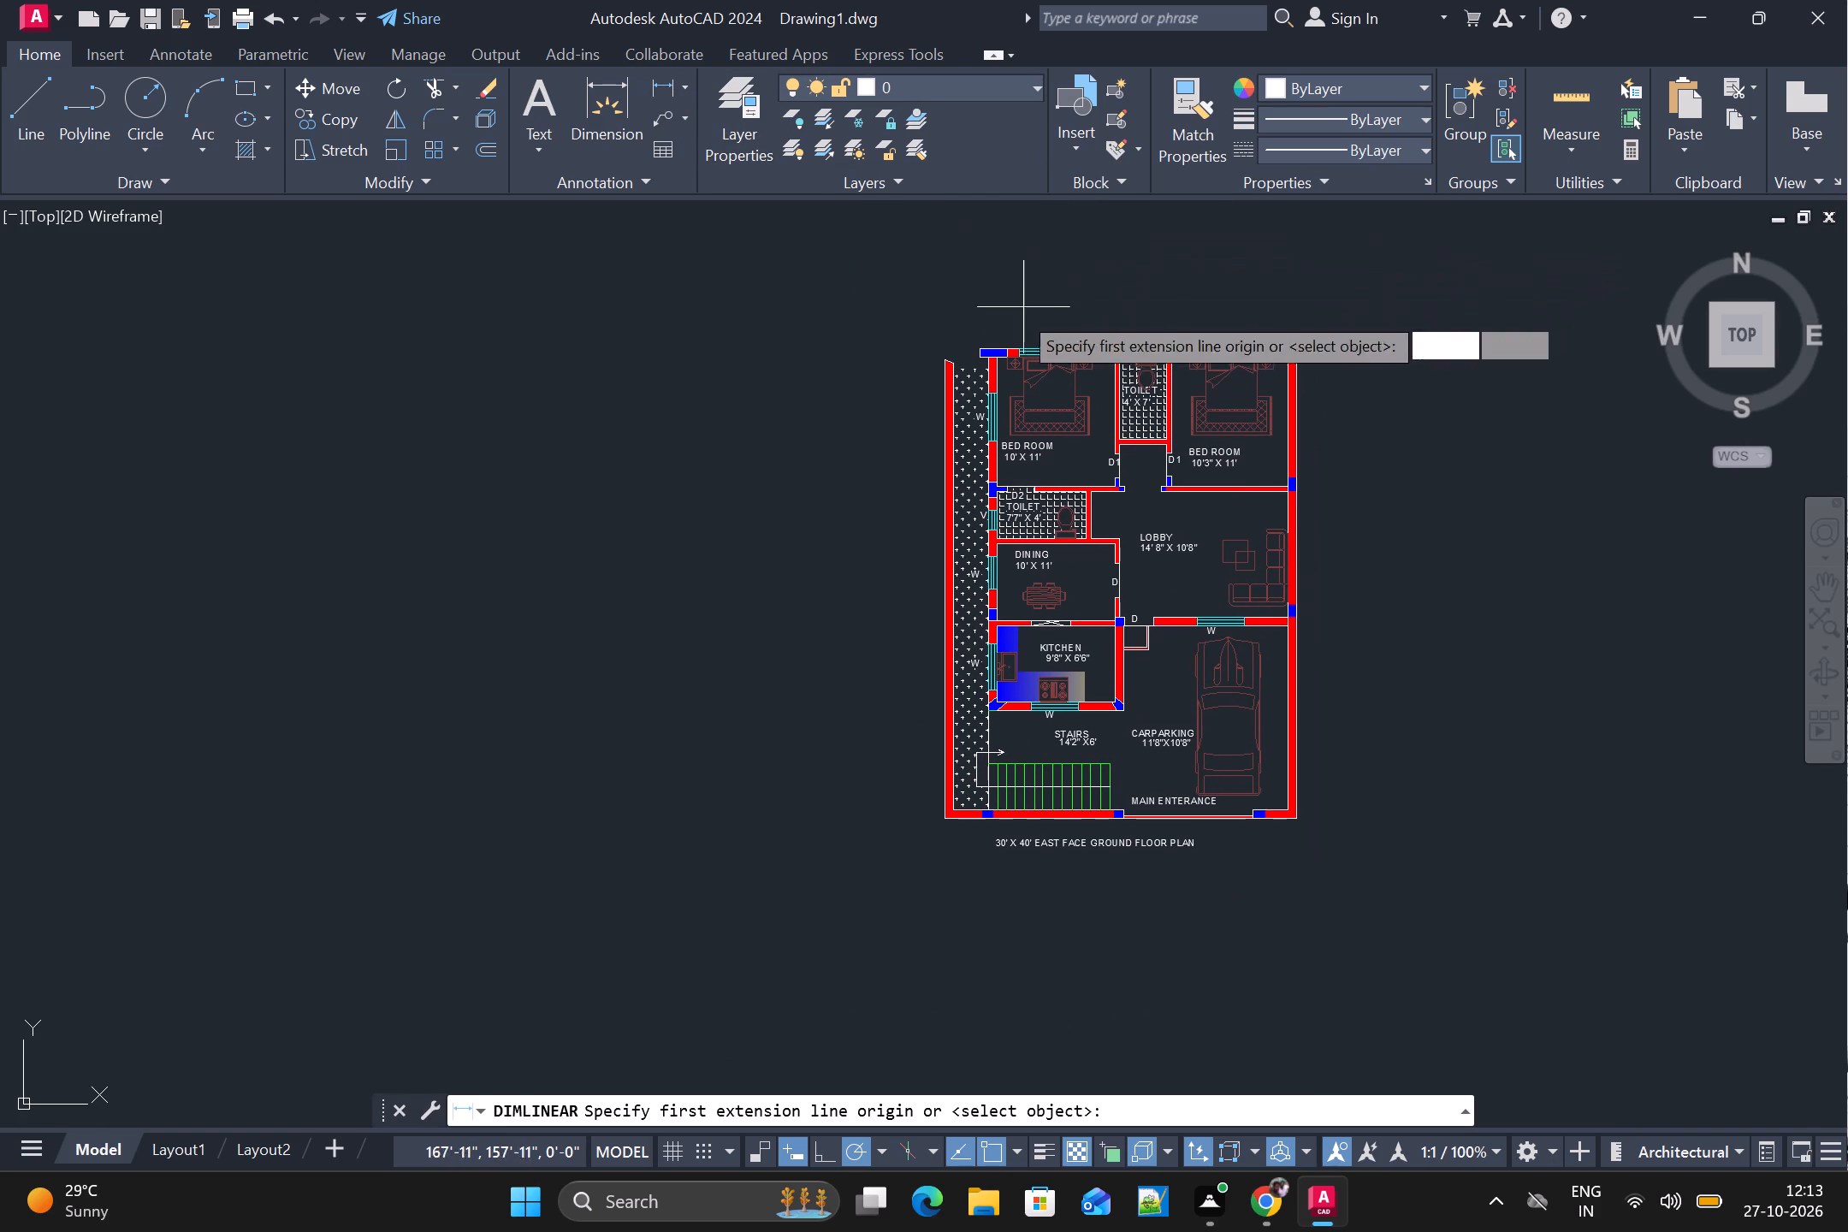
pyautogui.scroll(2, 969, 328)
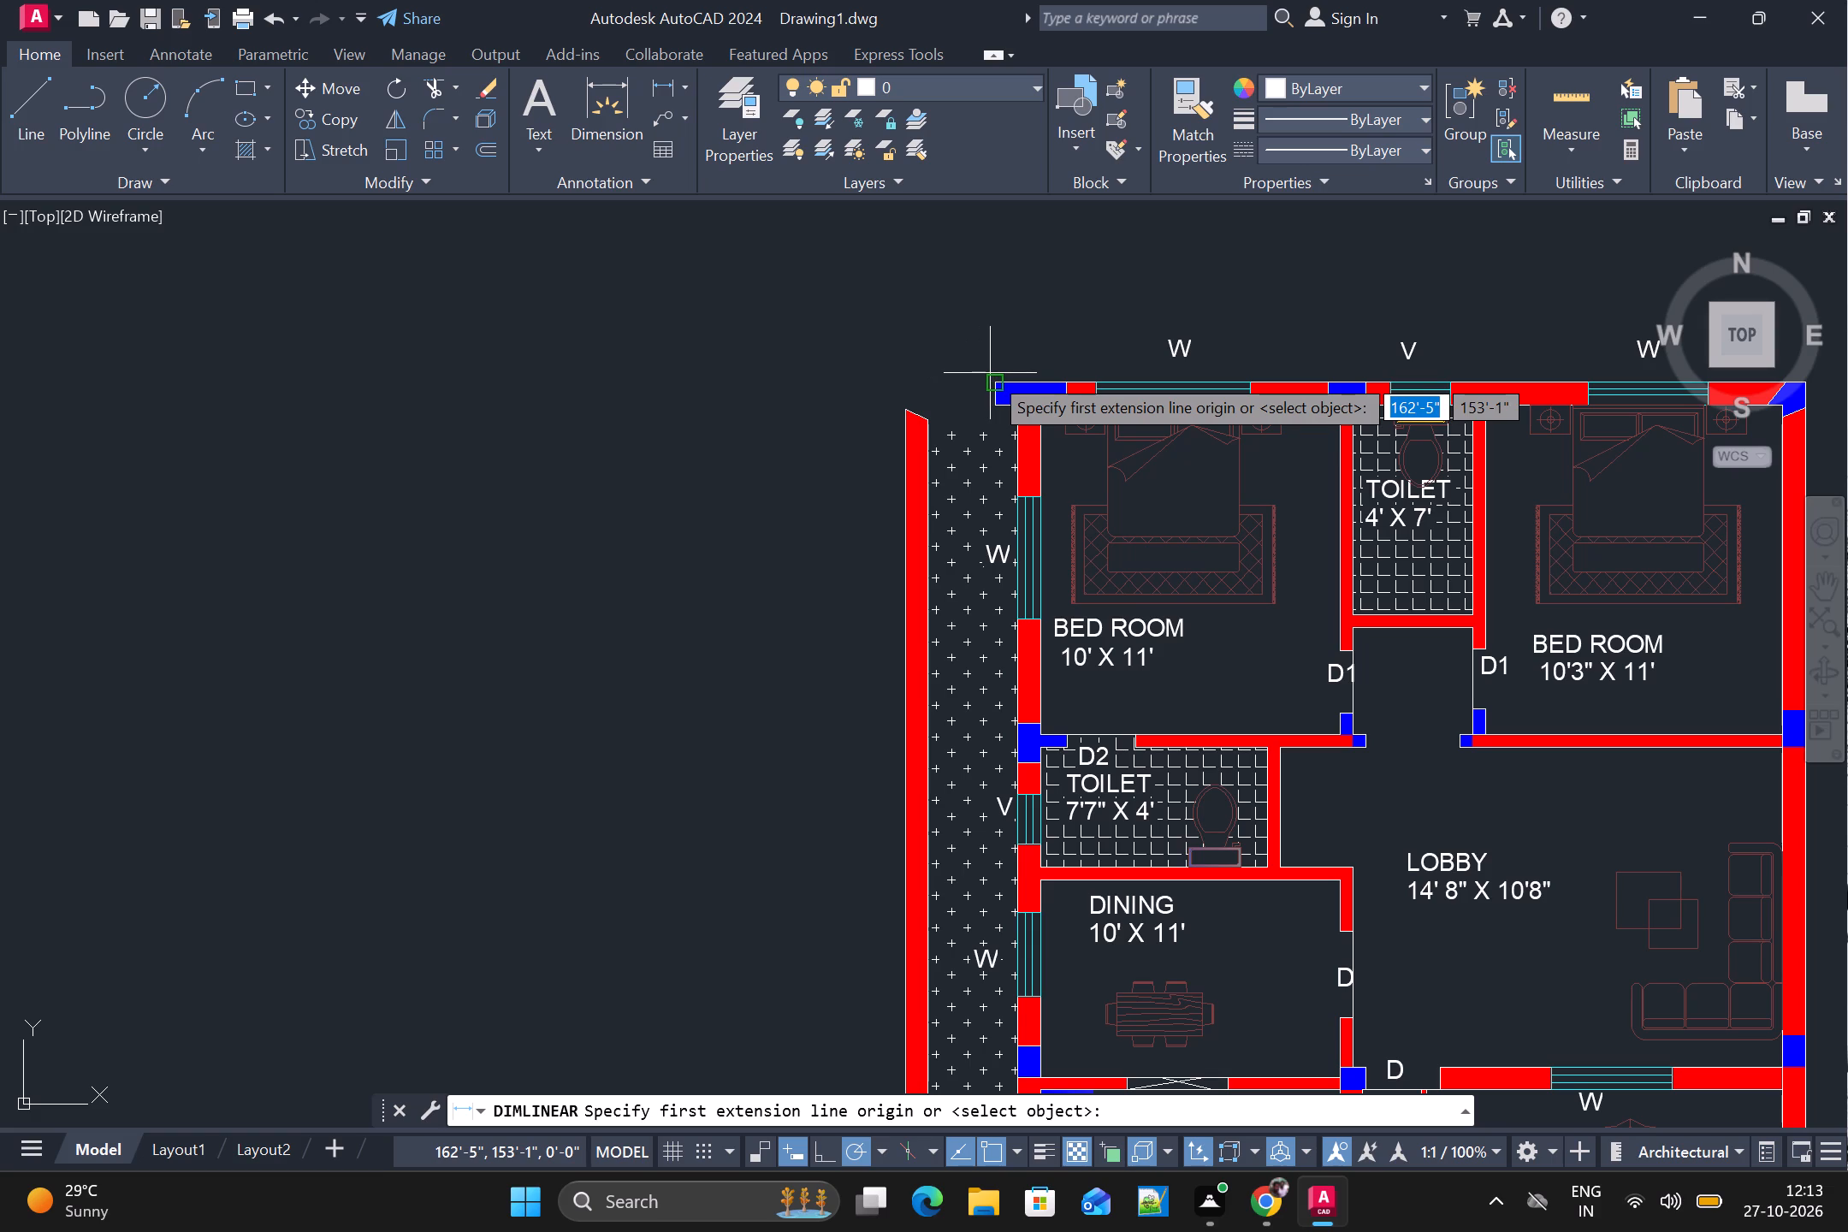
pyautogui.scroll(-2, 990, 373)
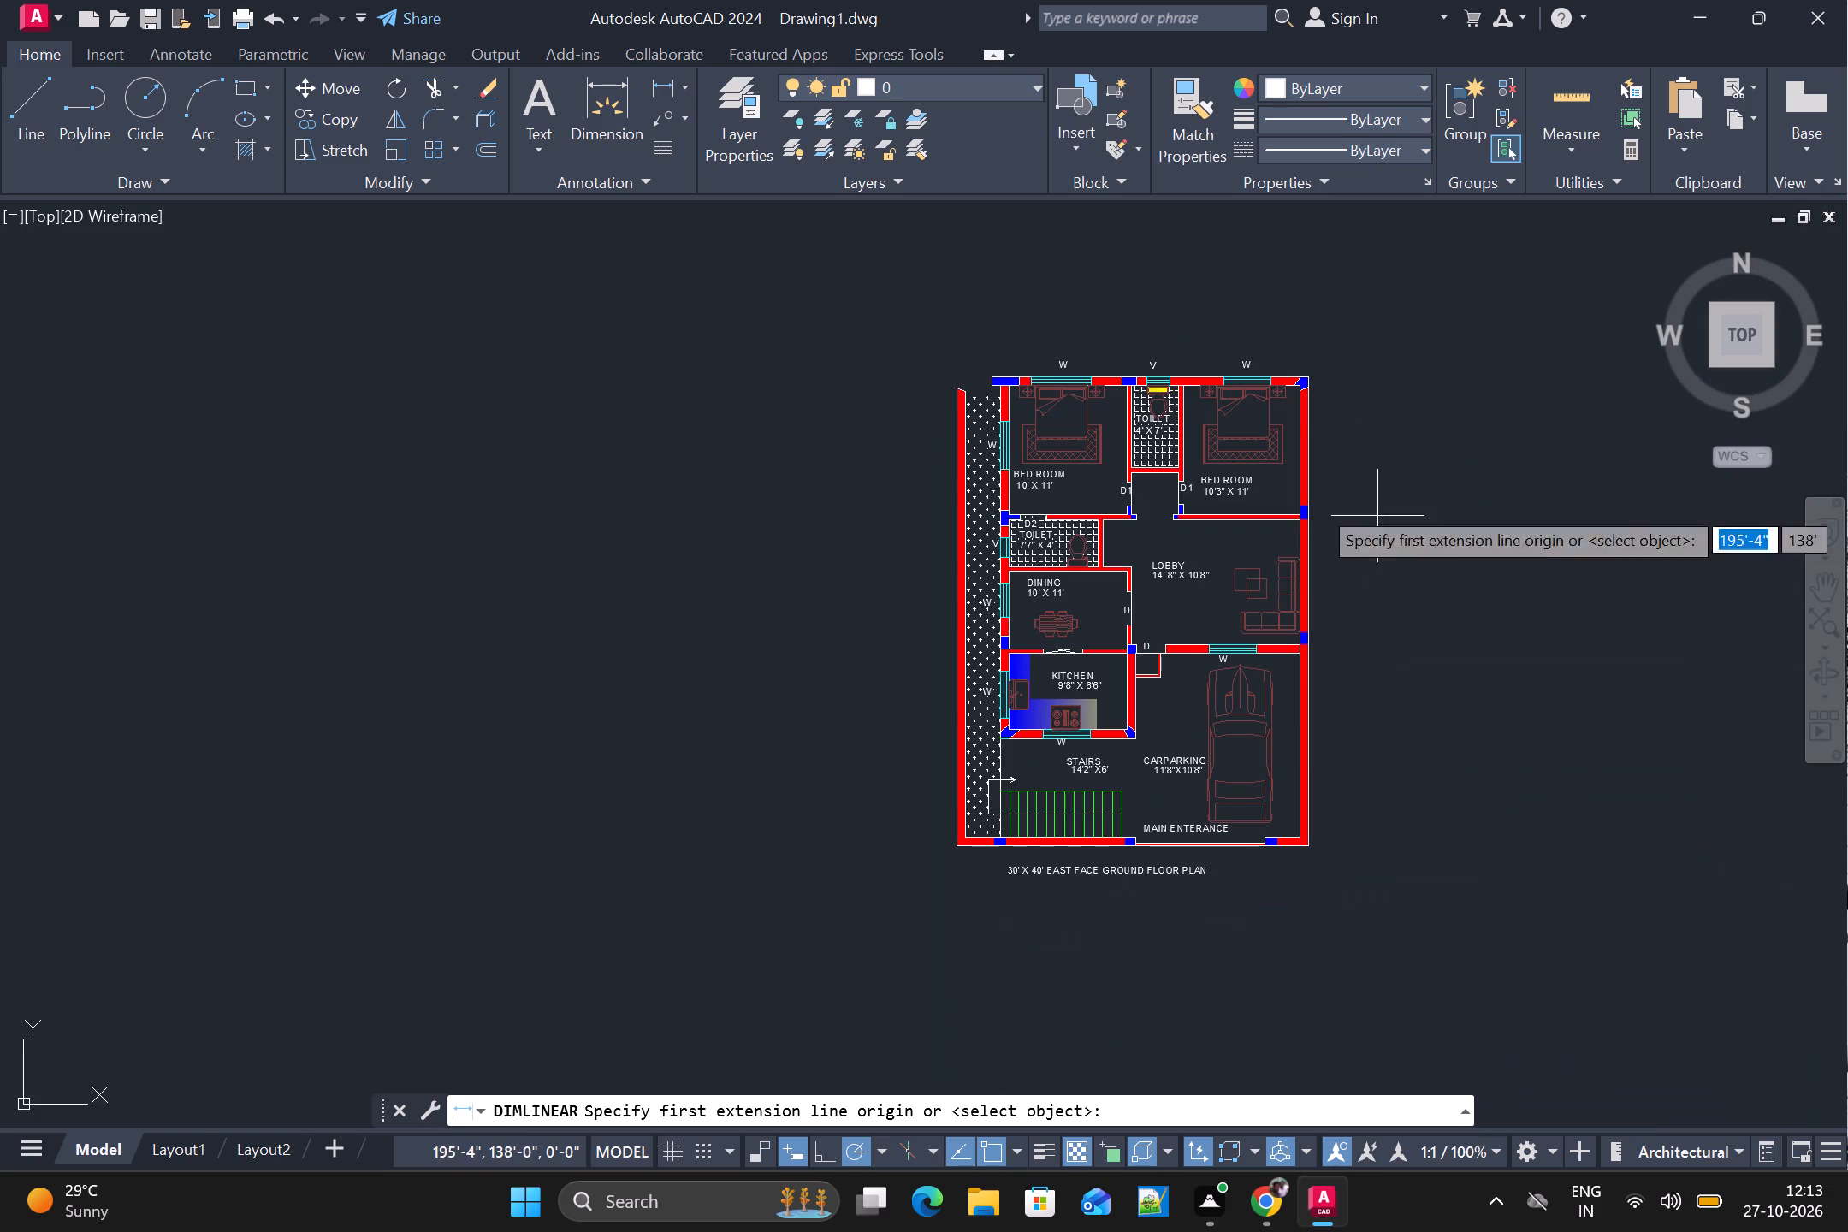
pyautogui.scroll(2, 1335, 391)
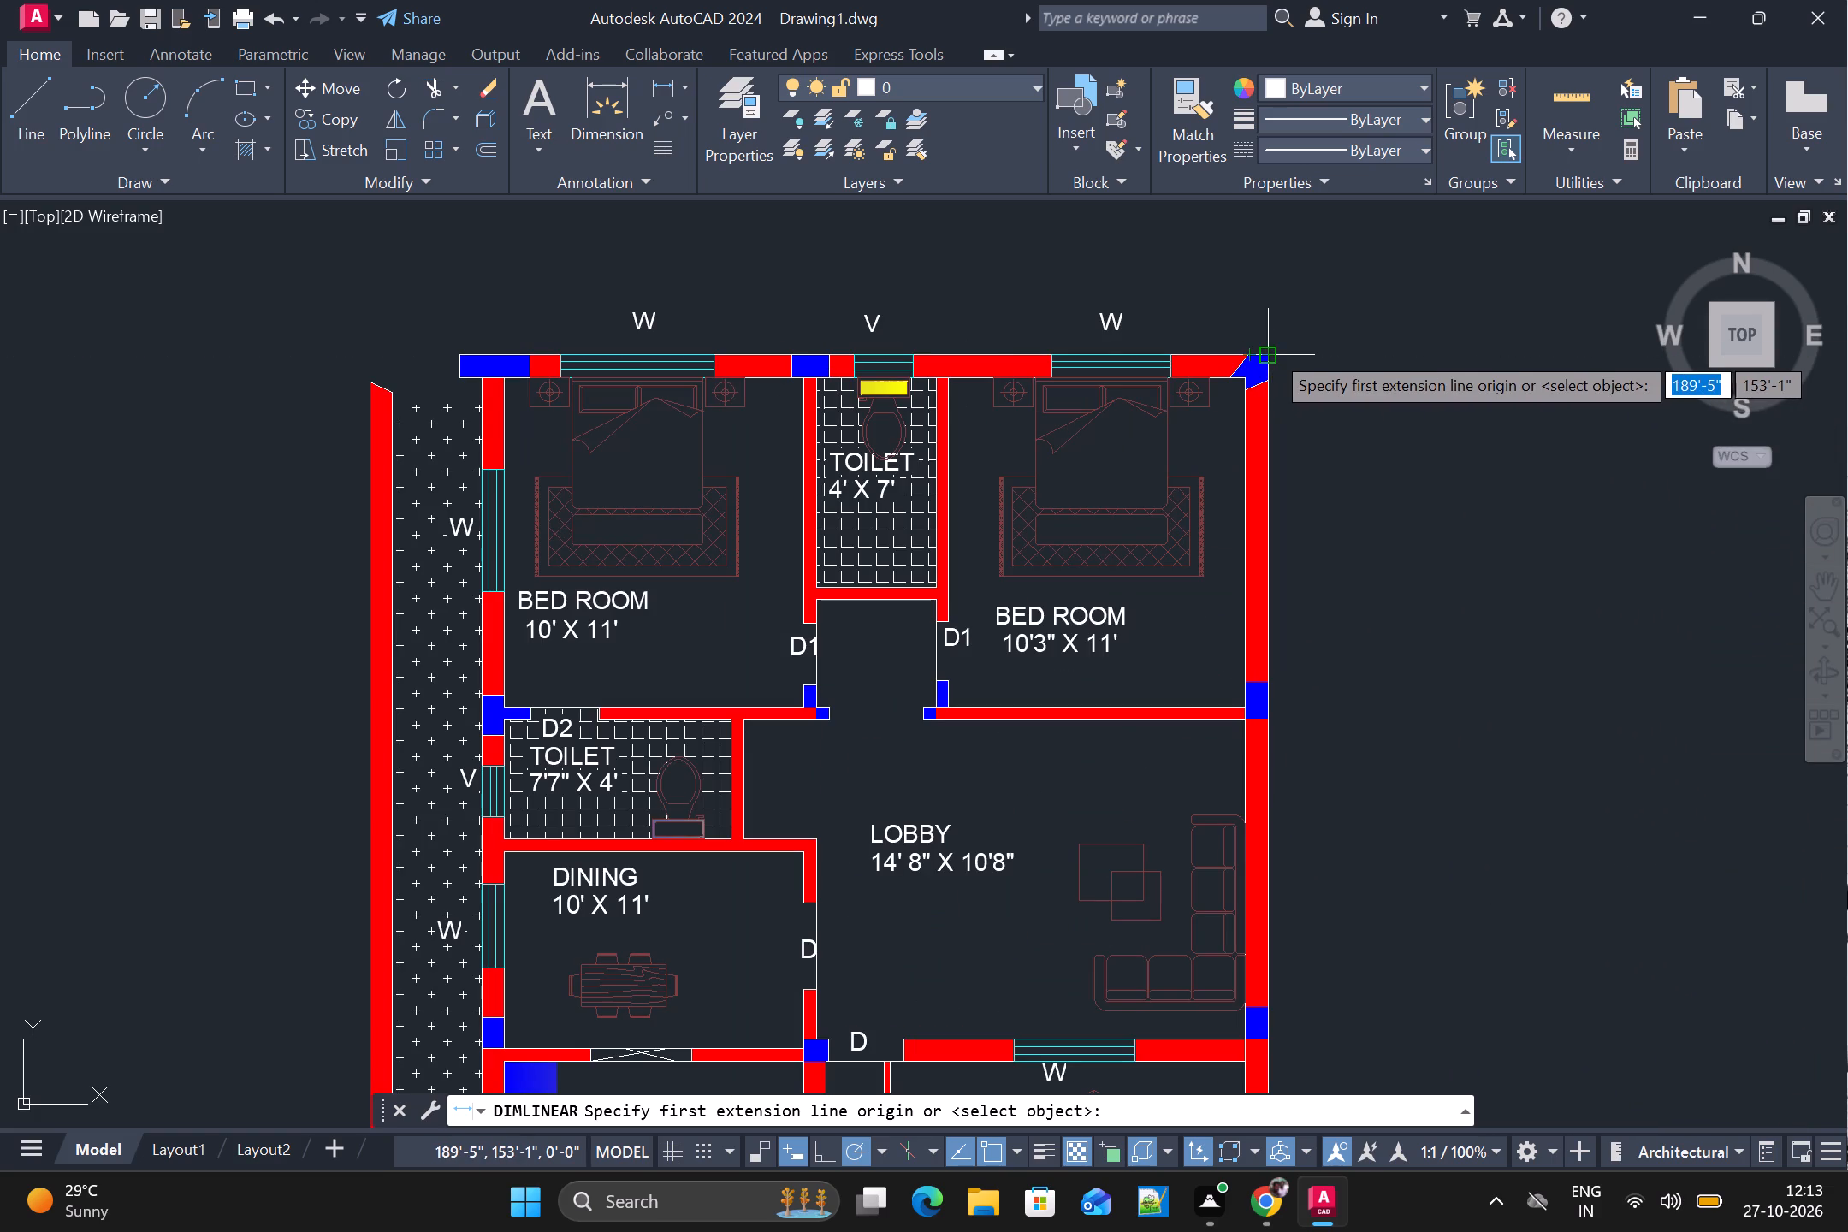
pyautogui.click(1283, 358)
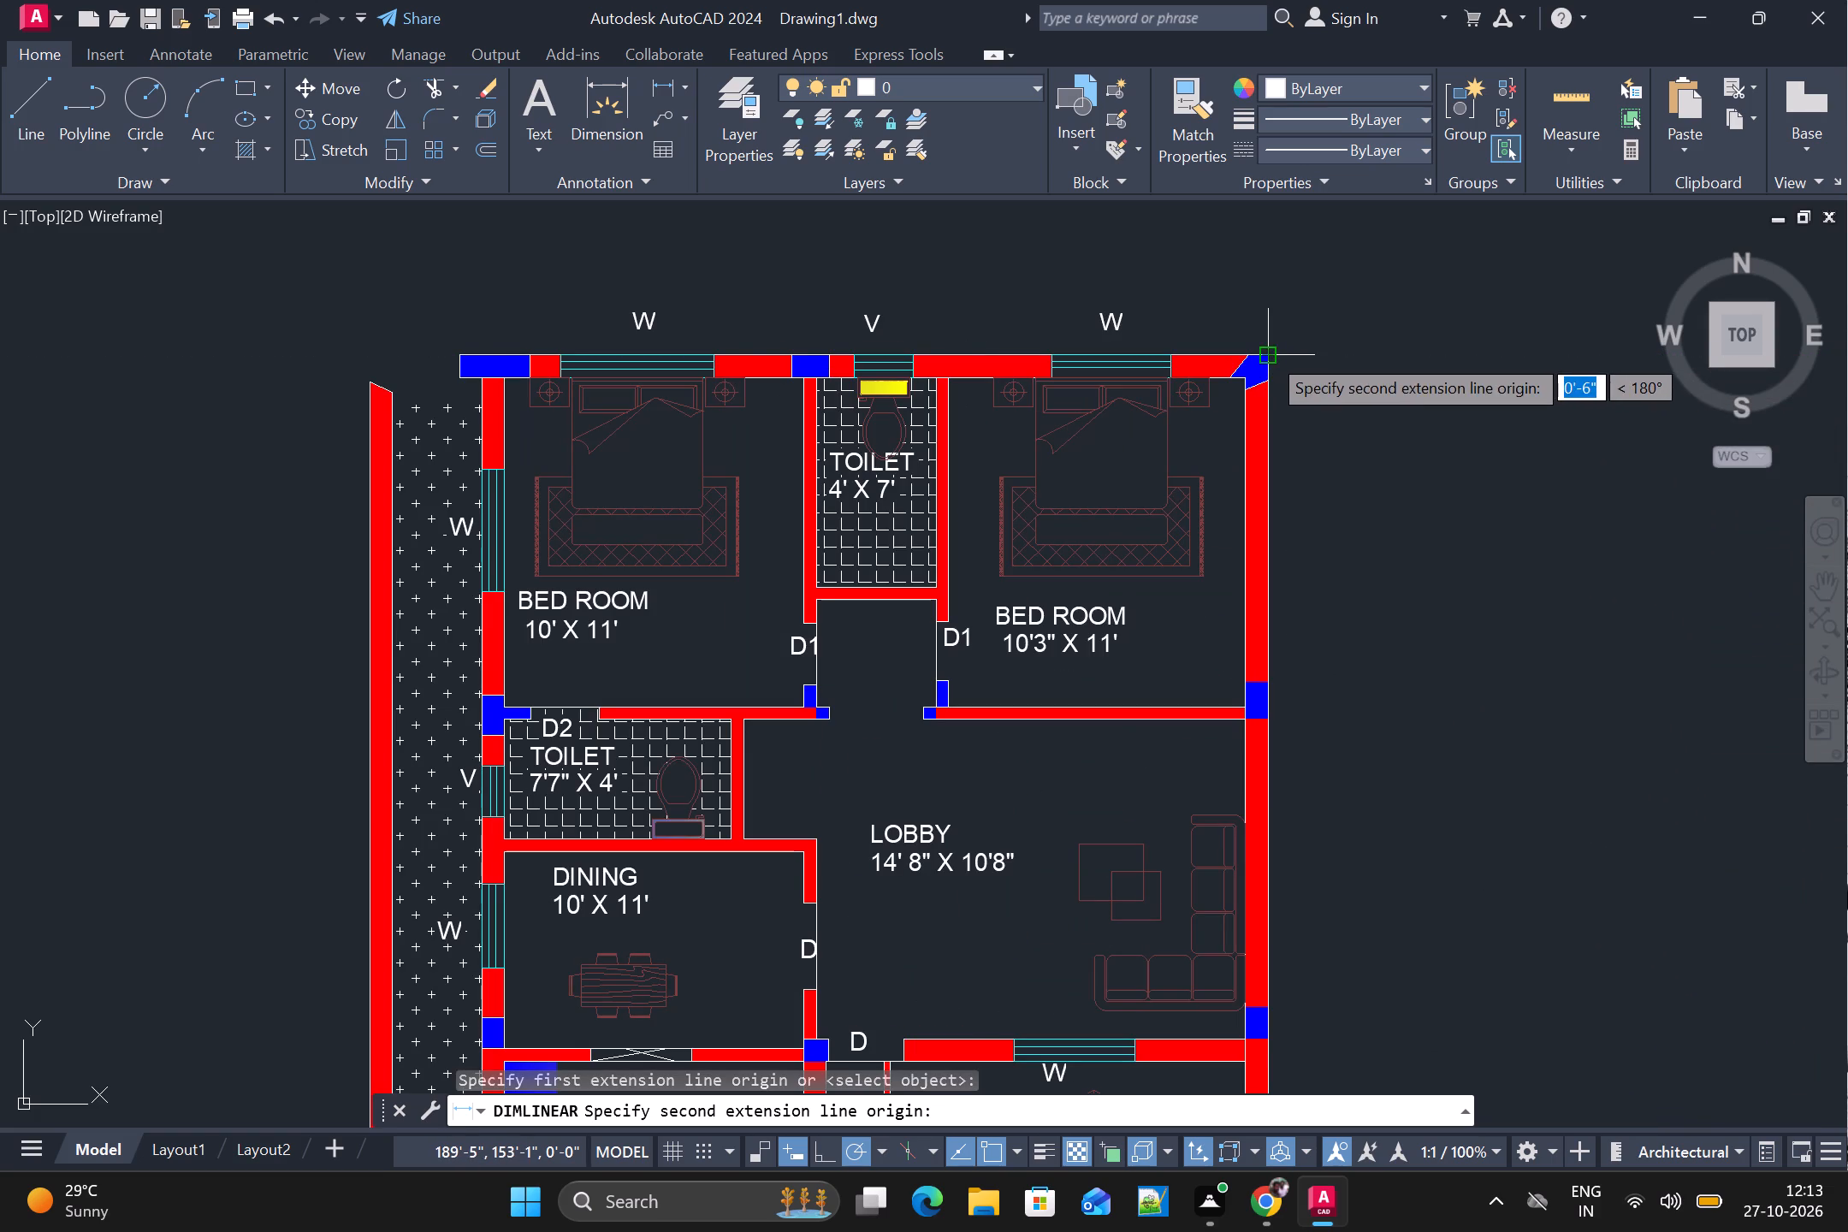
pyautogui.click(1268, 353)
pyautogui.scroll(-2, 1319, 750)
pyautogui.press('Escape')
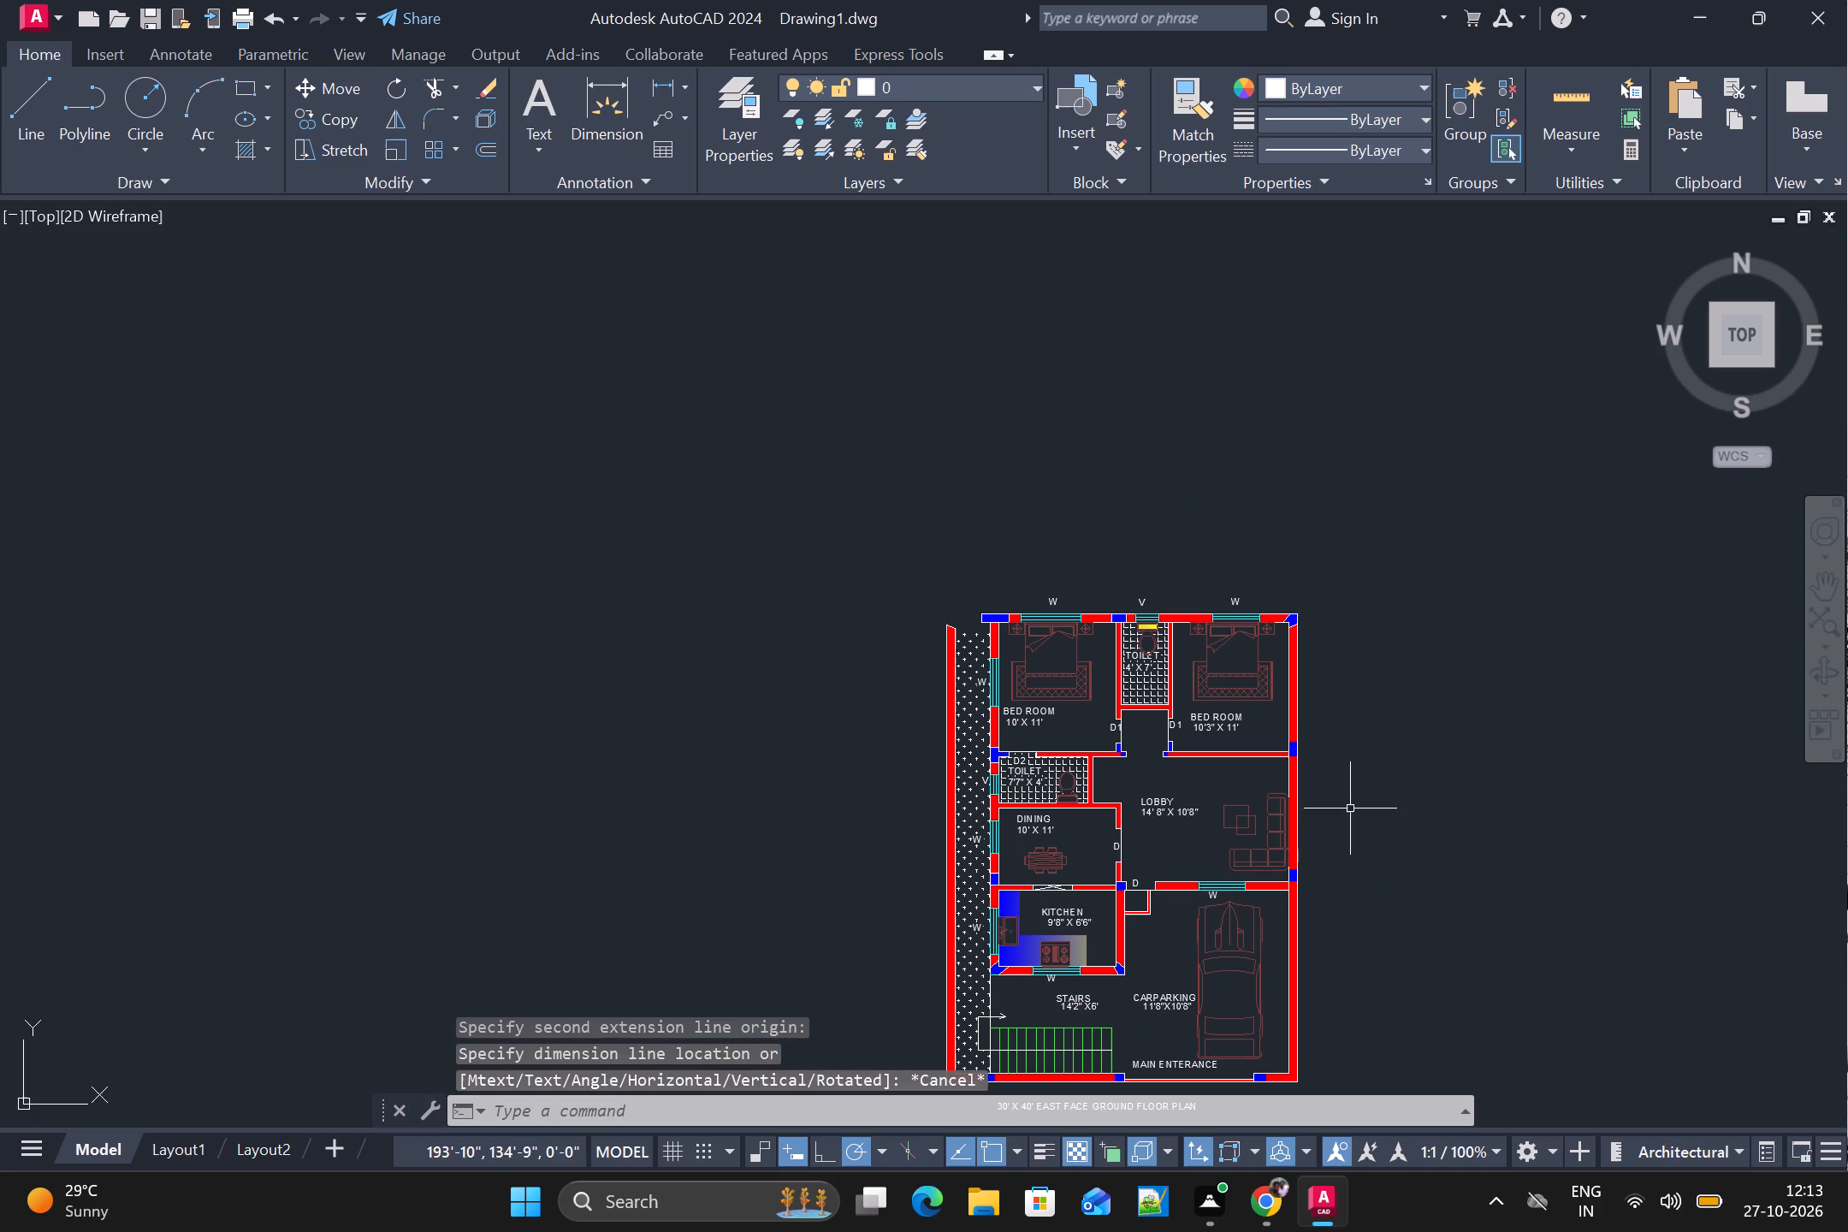
# Add a vertical linear dimension along the car parking side's full outer wall, placed about 3'-7" outside the wall.
pyautogui.press('space')
pyautogui.scroll(2, 1297, 607)
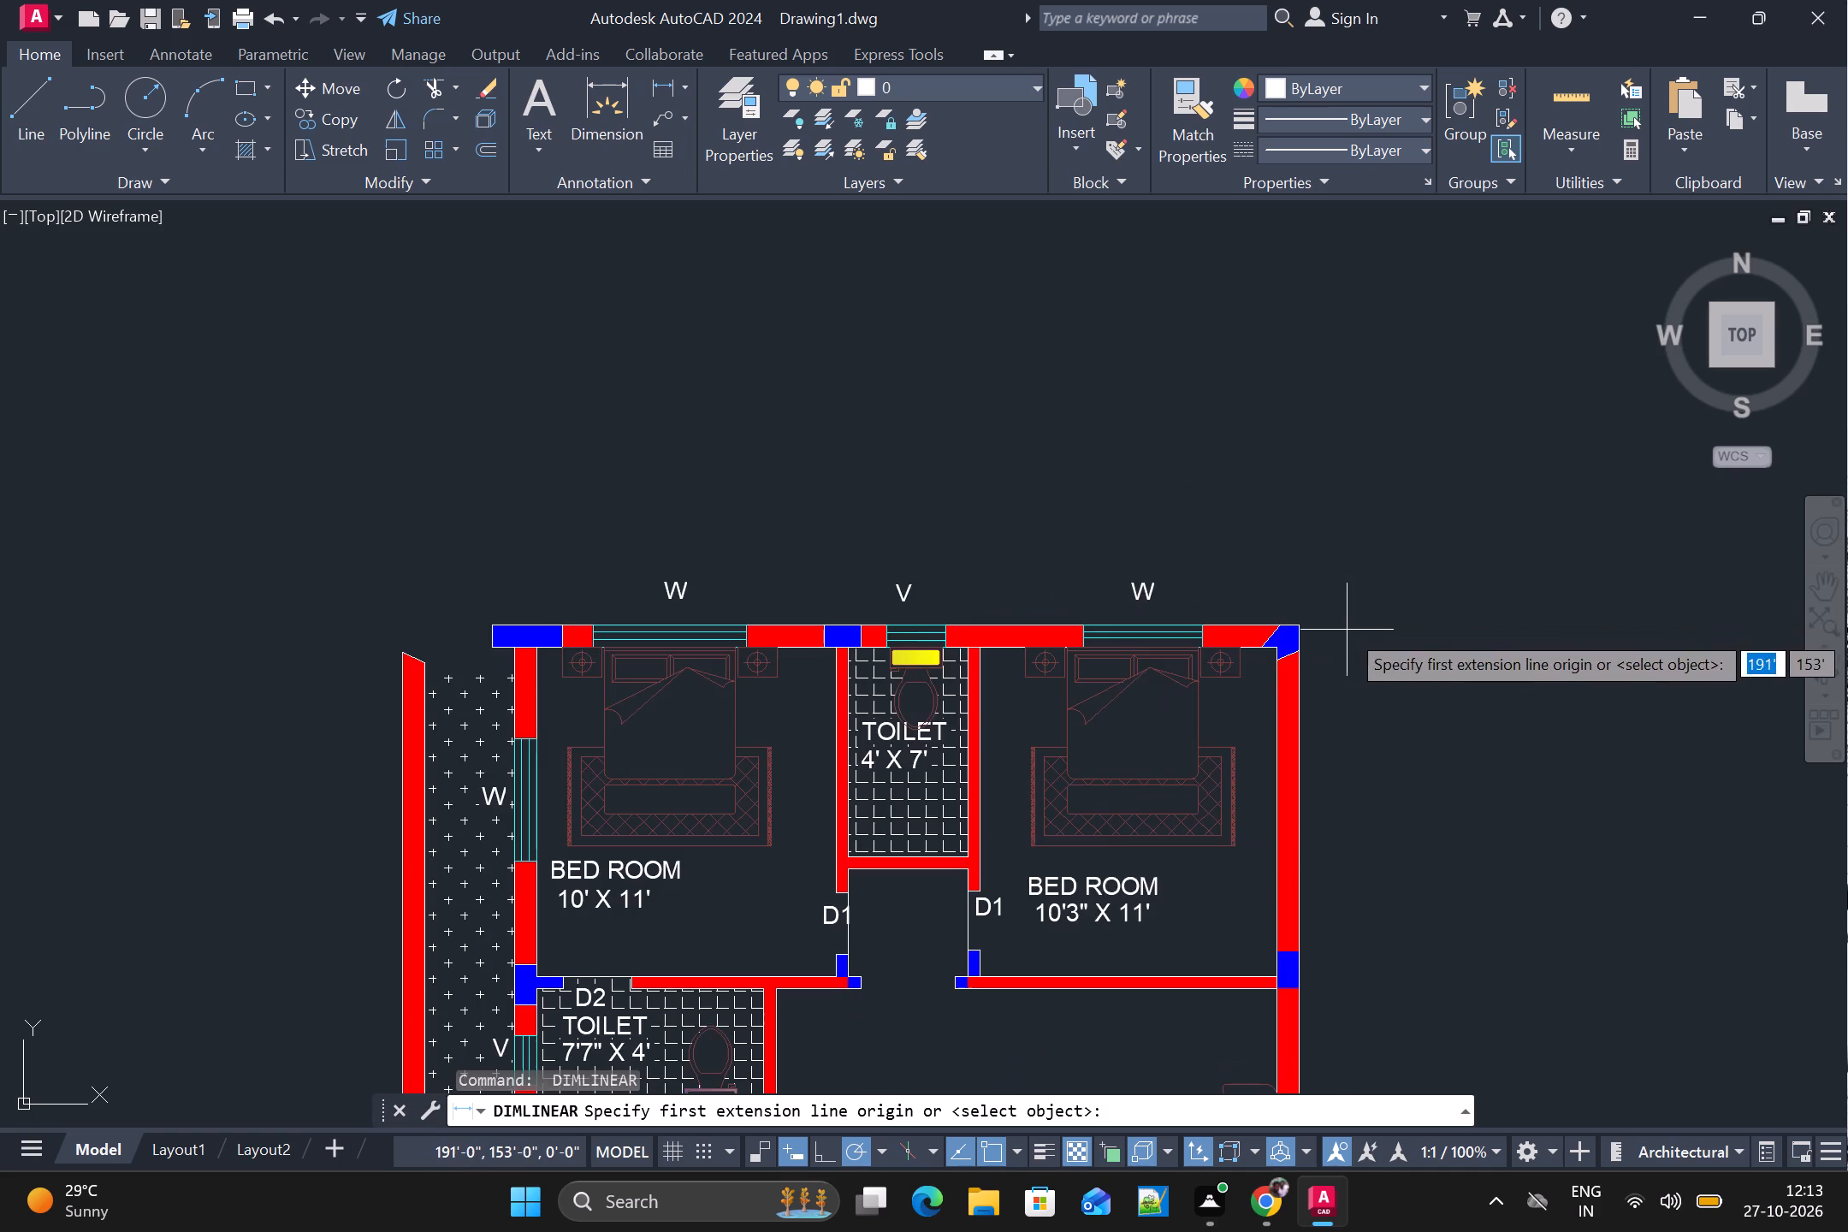
pyautogui.moveTo(1347, 631); pyautogui.dragTo(1170, 276, button='middle')
pyautogui.scroll(1, 1240, 435)
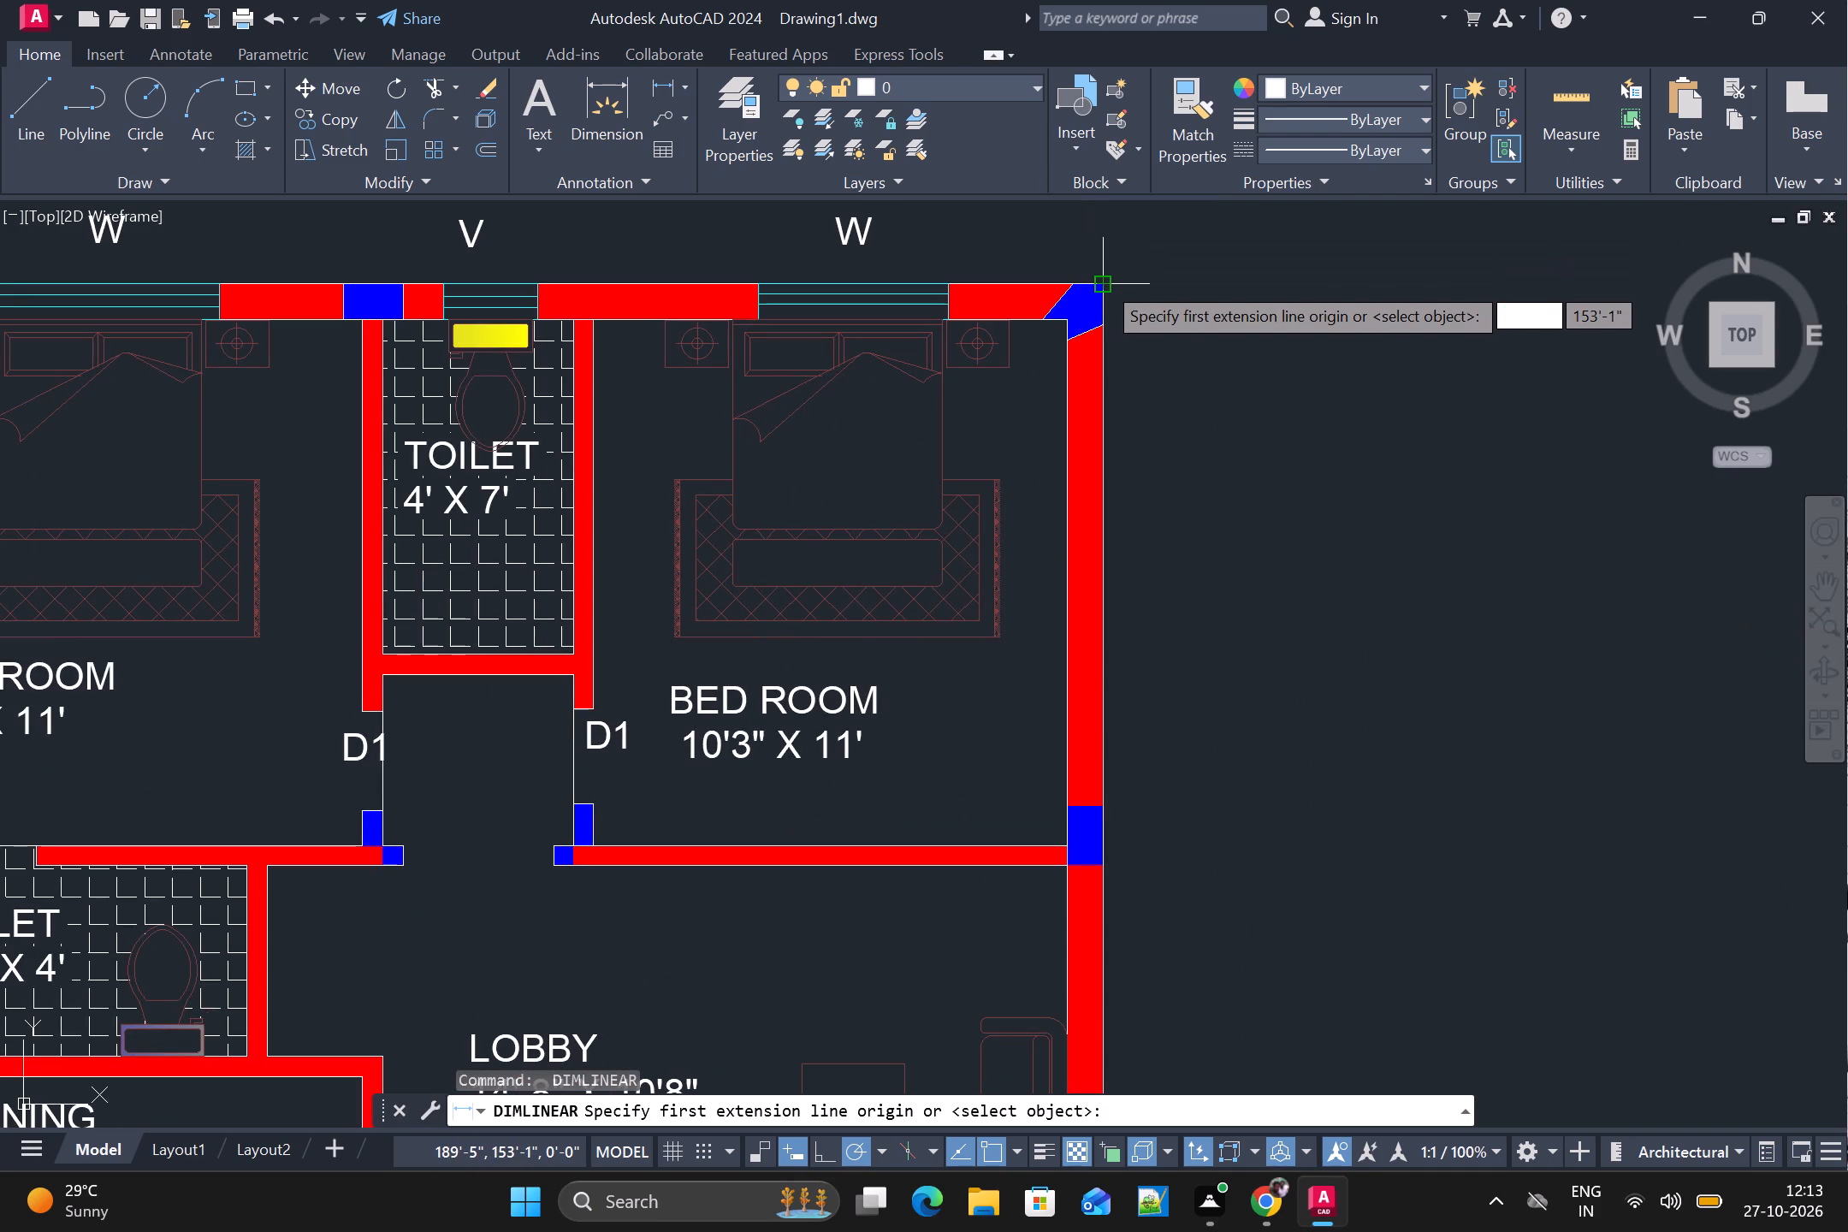
pyautogui.click(1103, 289)
pyautogui.scroll(-4, 1154, 456)
pyautogui.scroll(2, 1161, 792)
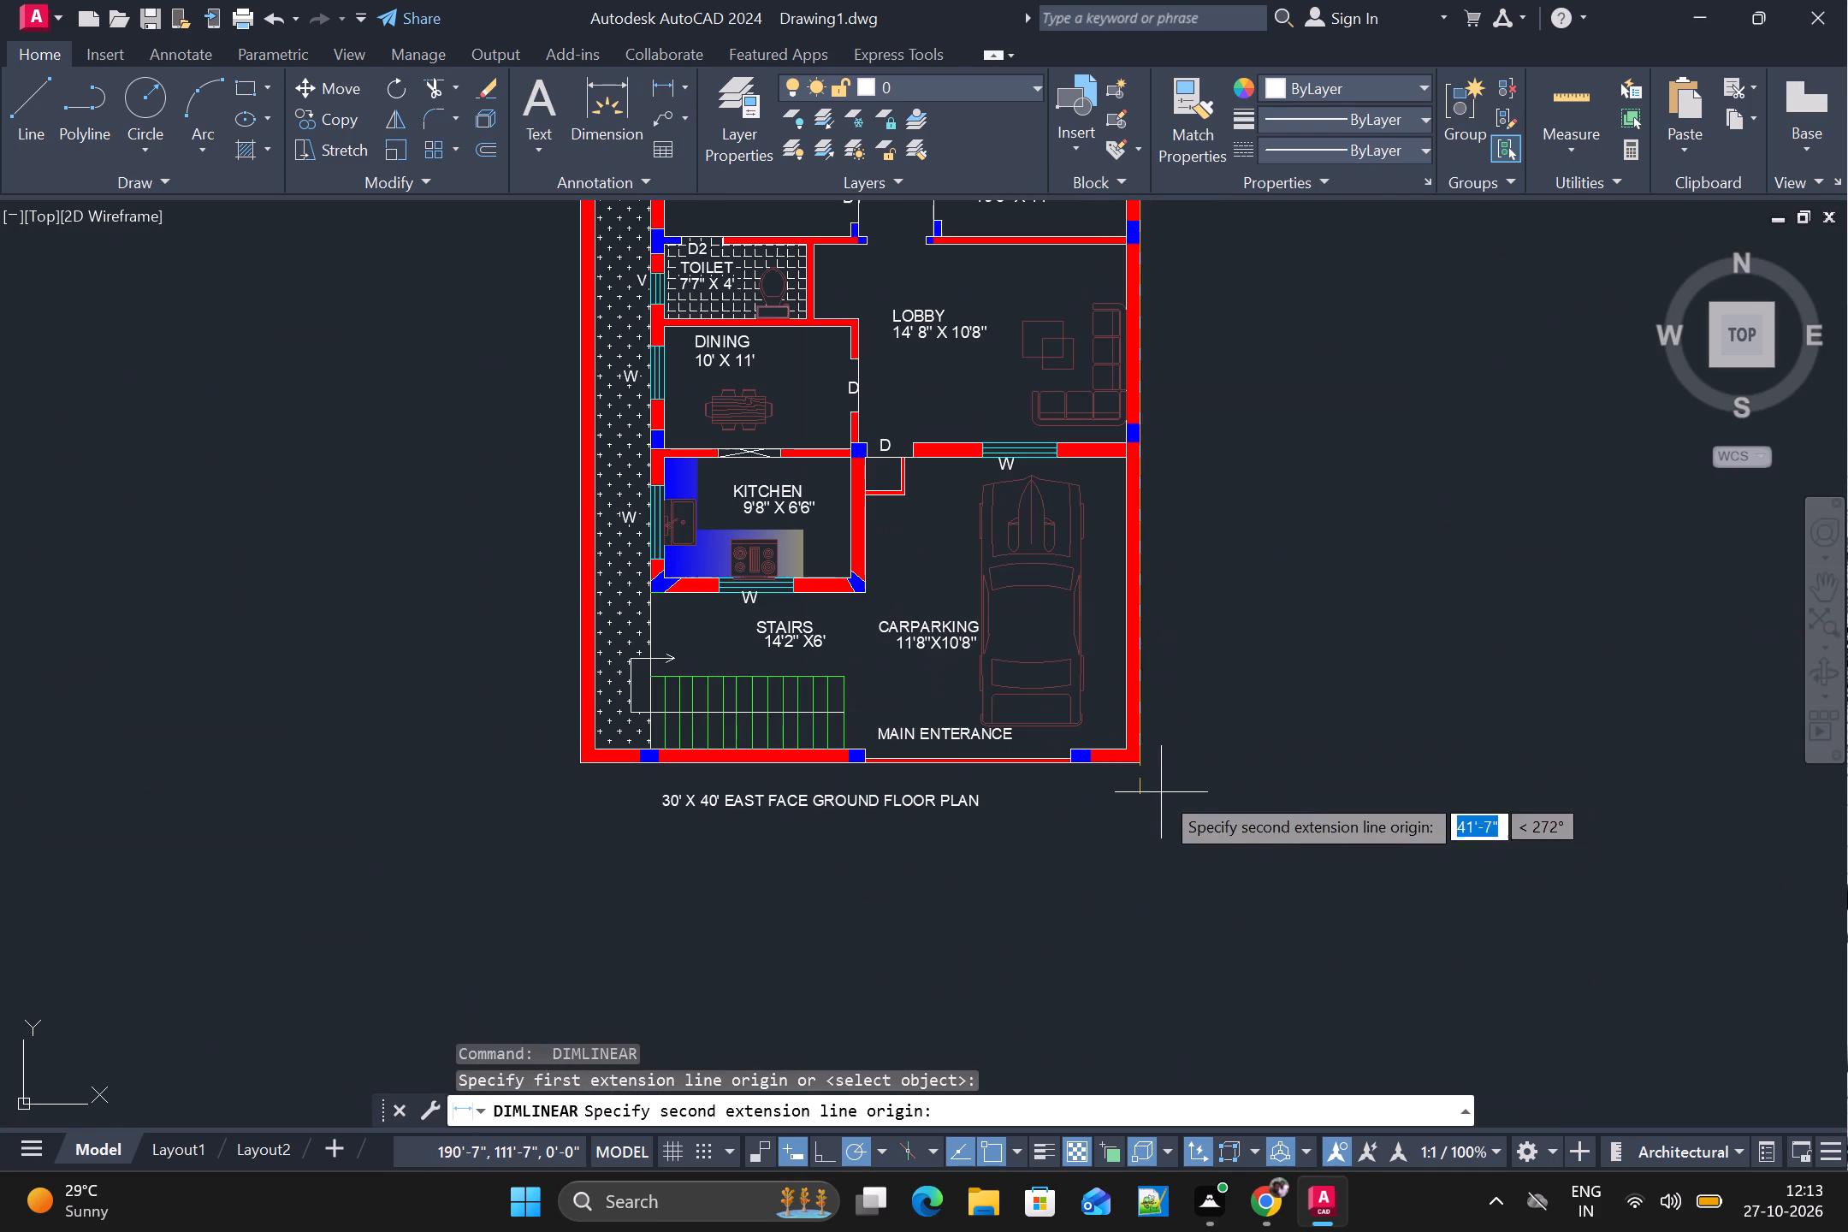
pyautogui.click(1146, 764)
pyautogui.click(1206, 761)
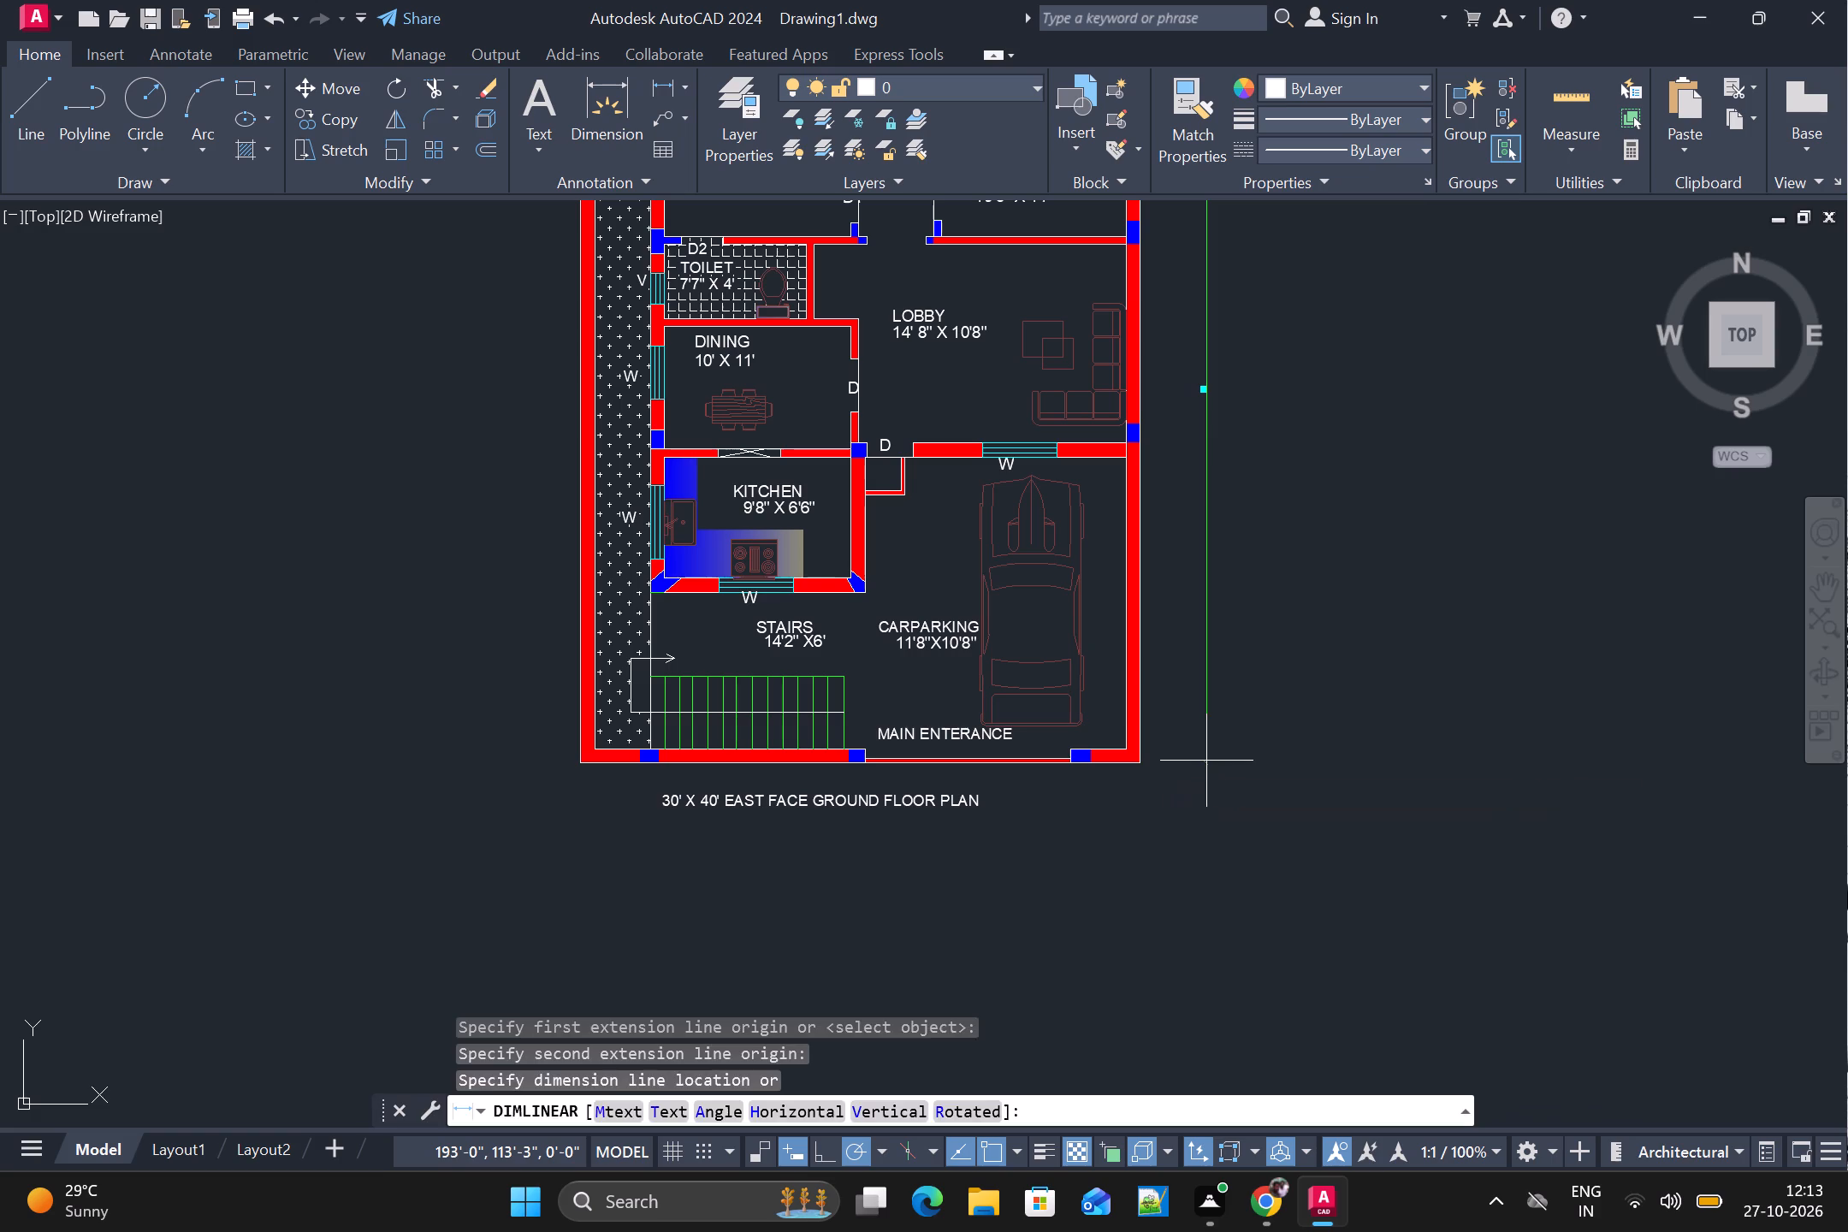
# Add a horizontal linear dimension across the plan's full outer width, from passage wall to far bedroom wall, about 4' outside the bedroom-side wall.
pyautogui.press('space')
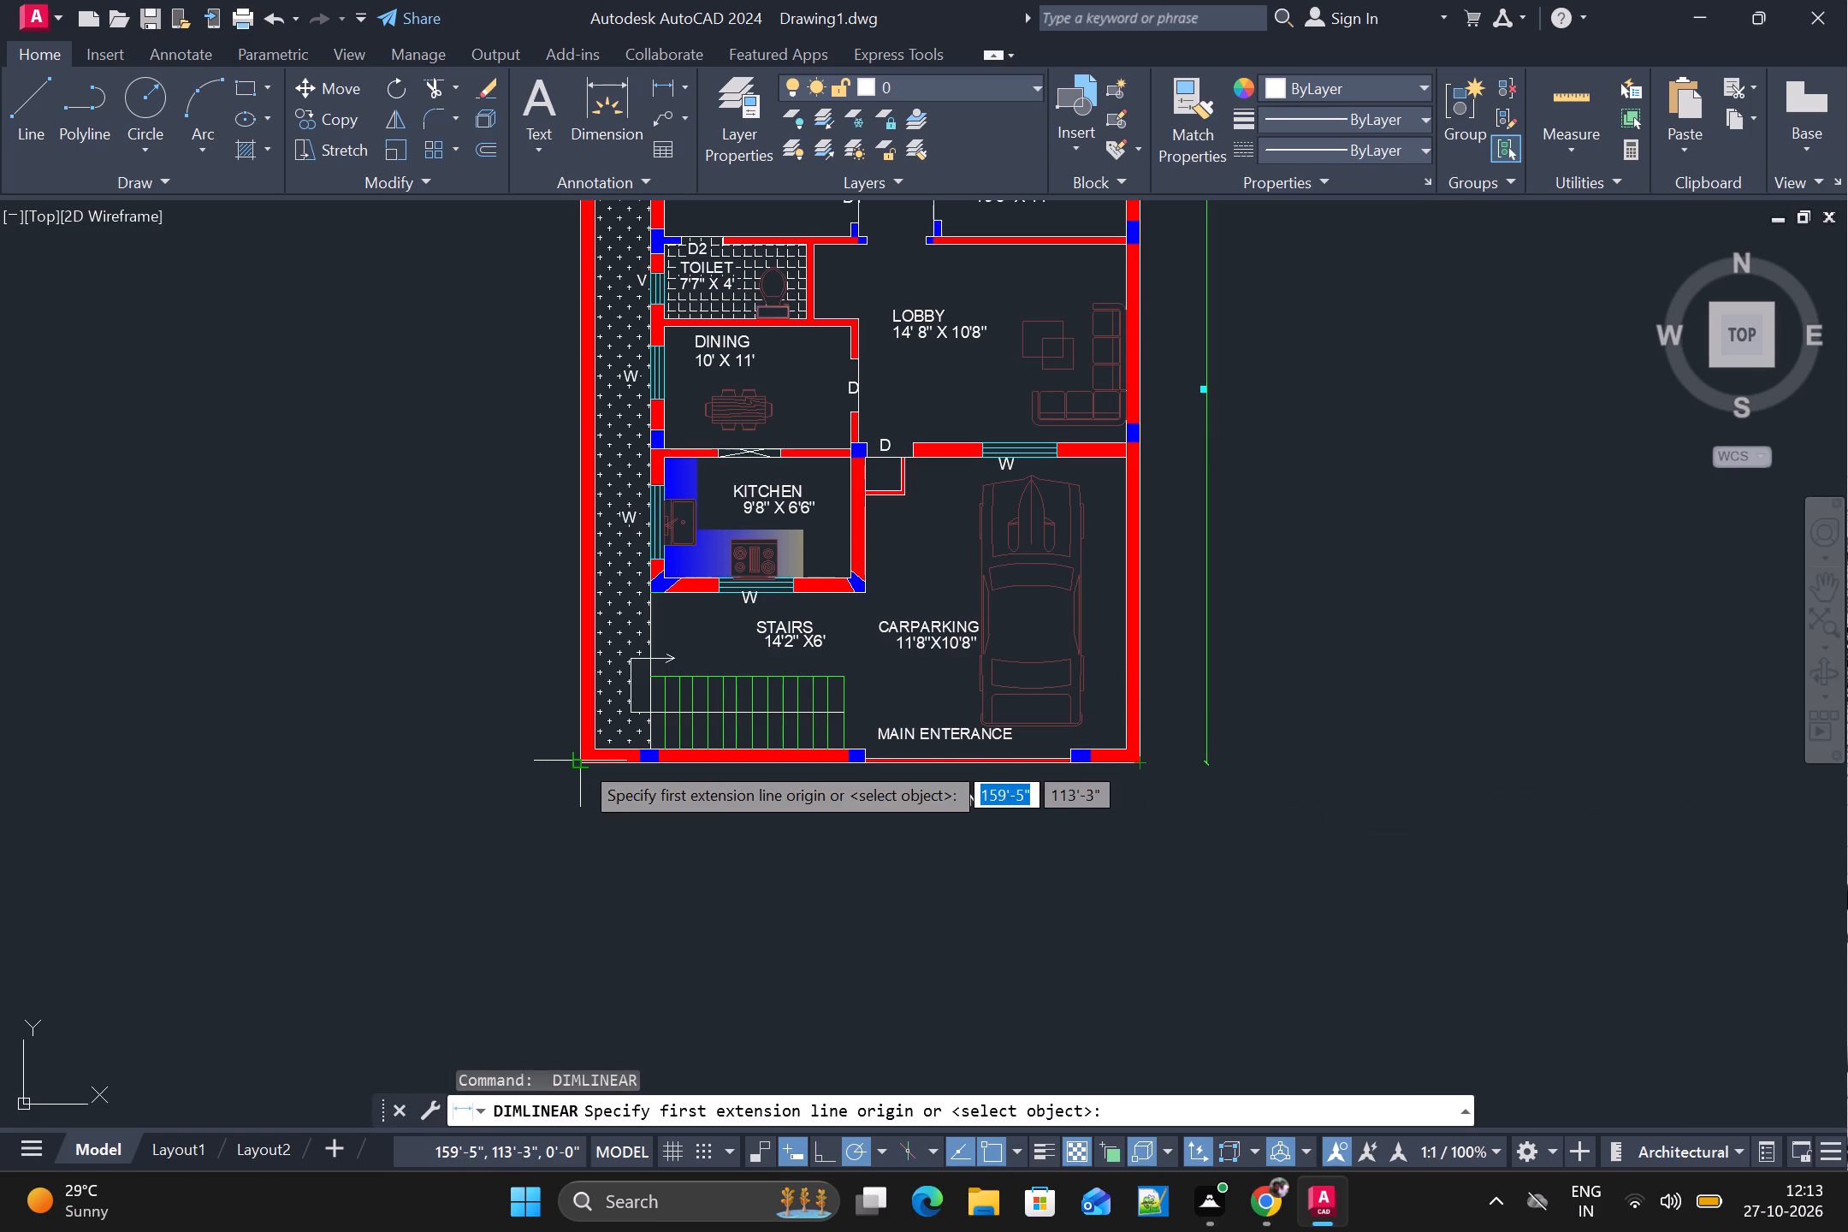
pyautogui.scroll(-3, 597, 731)
pyautogui.scroll(3, 595, 545)
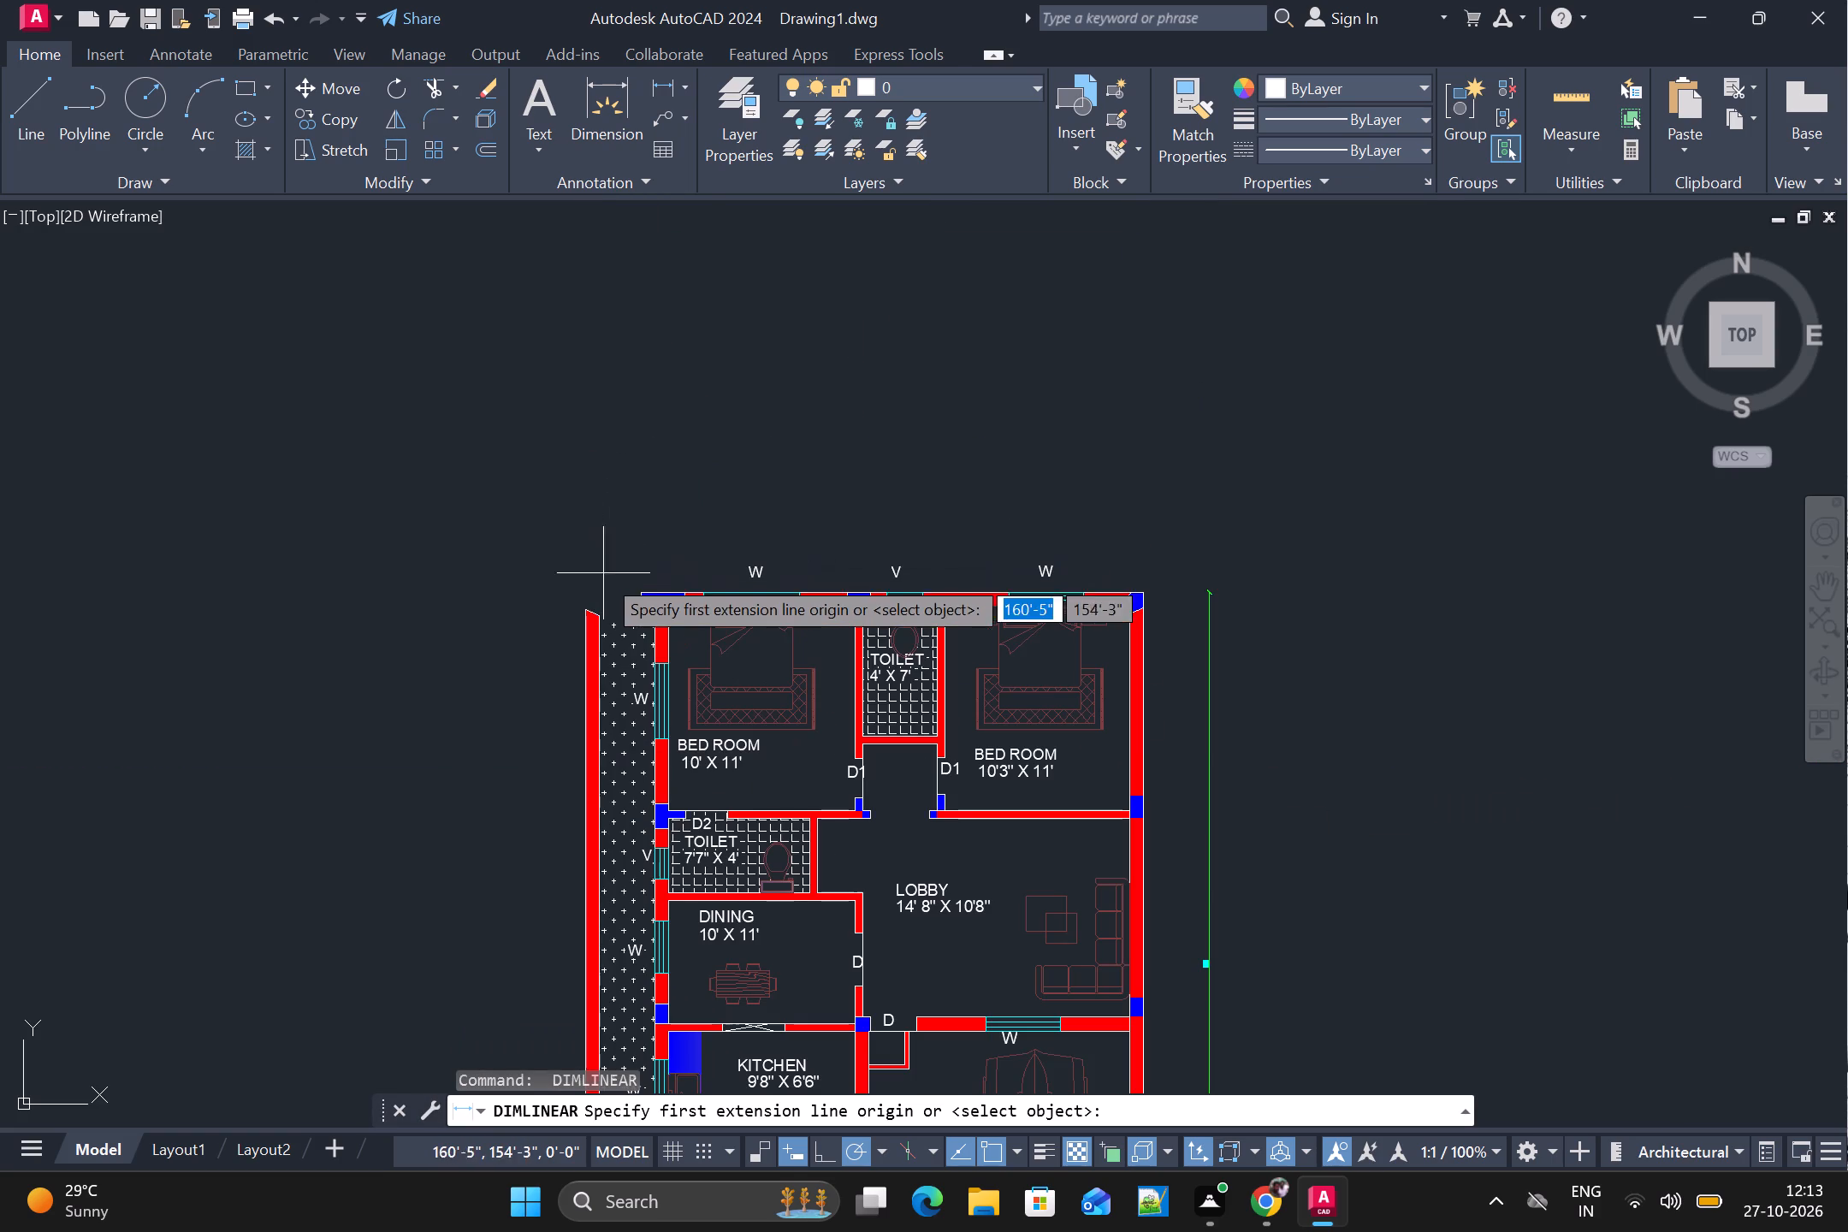
pyautogui.scroll(3, 593, 610)
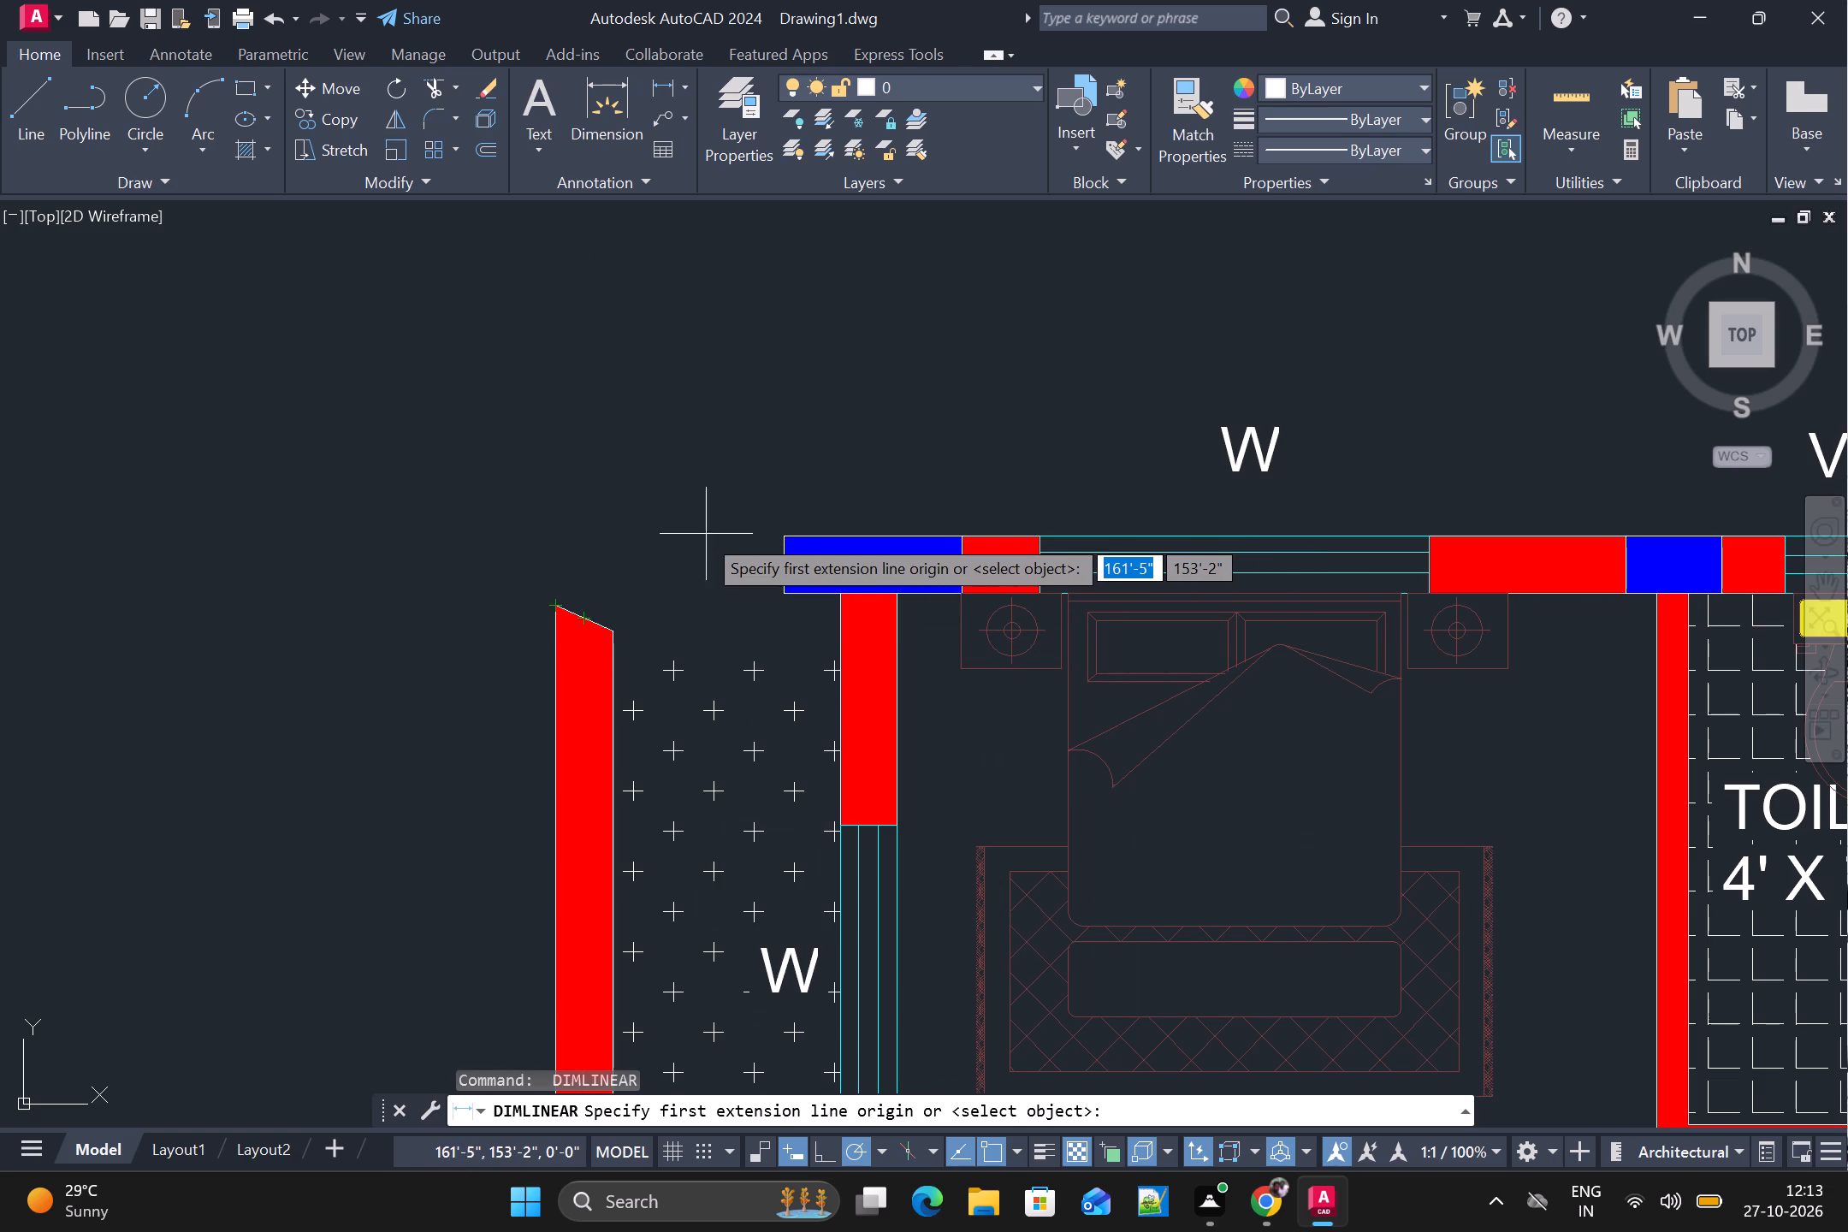
pyautogui.click(549, 601)
pyautogui.scroll(-2, 1003, 614)
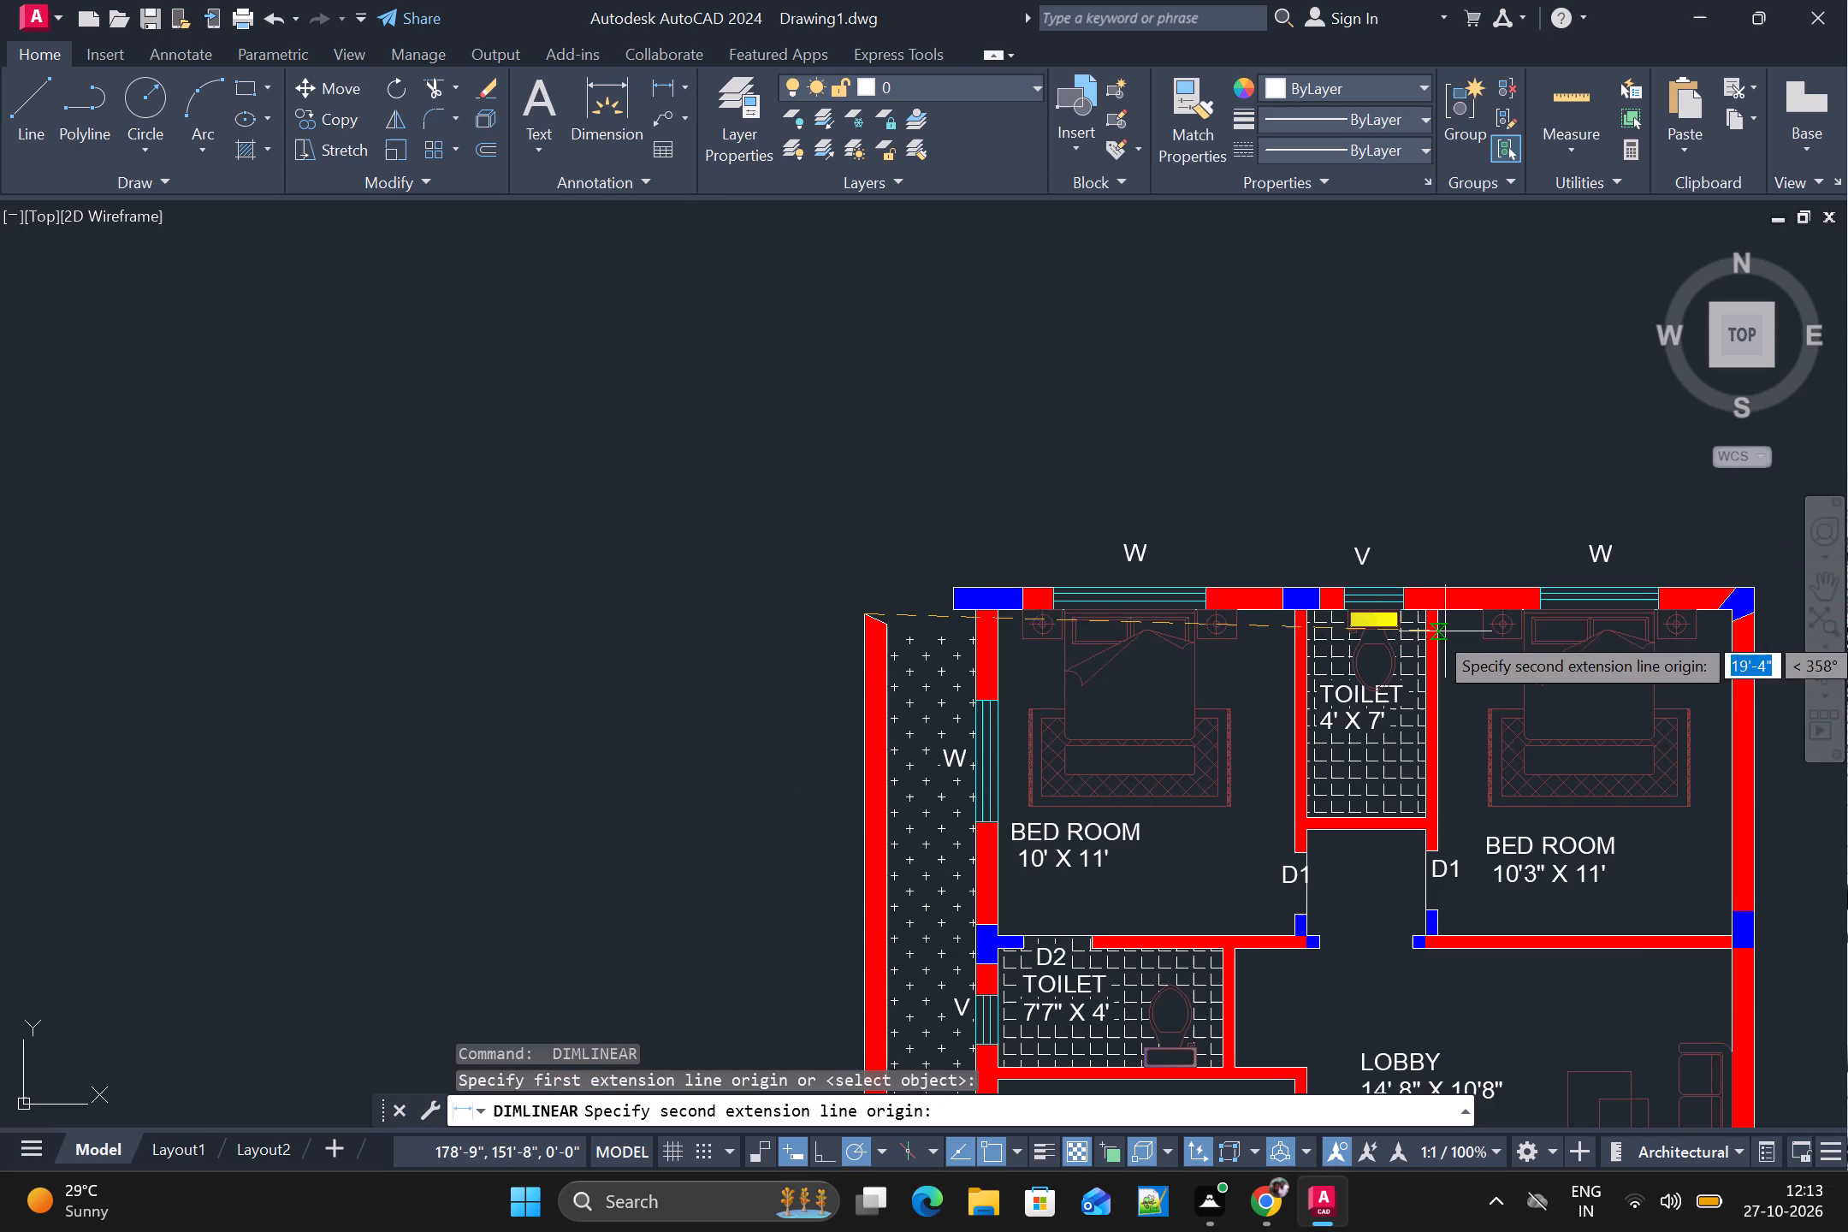
pyautogui.scroll(3, 1783, 612)
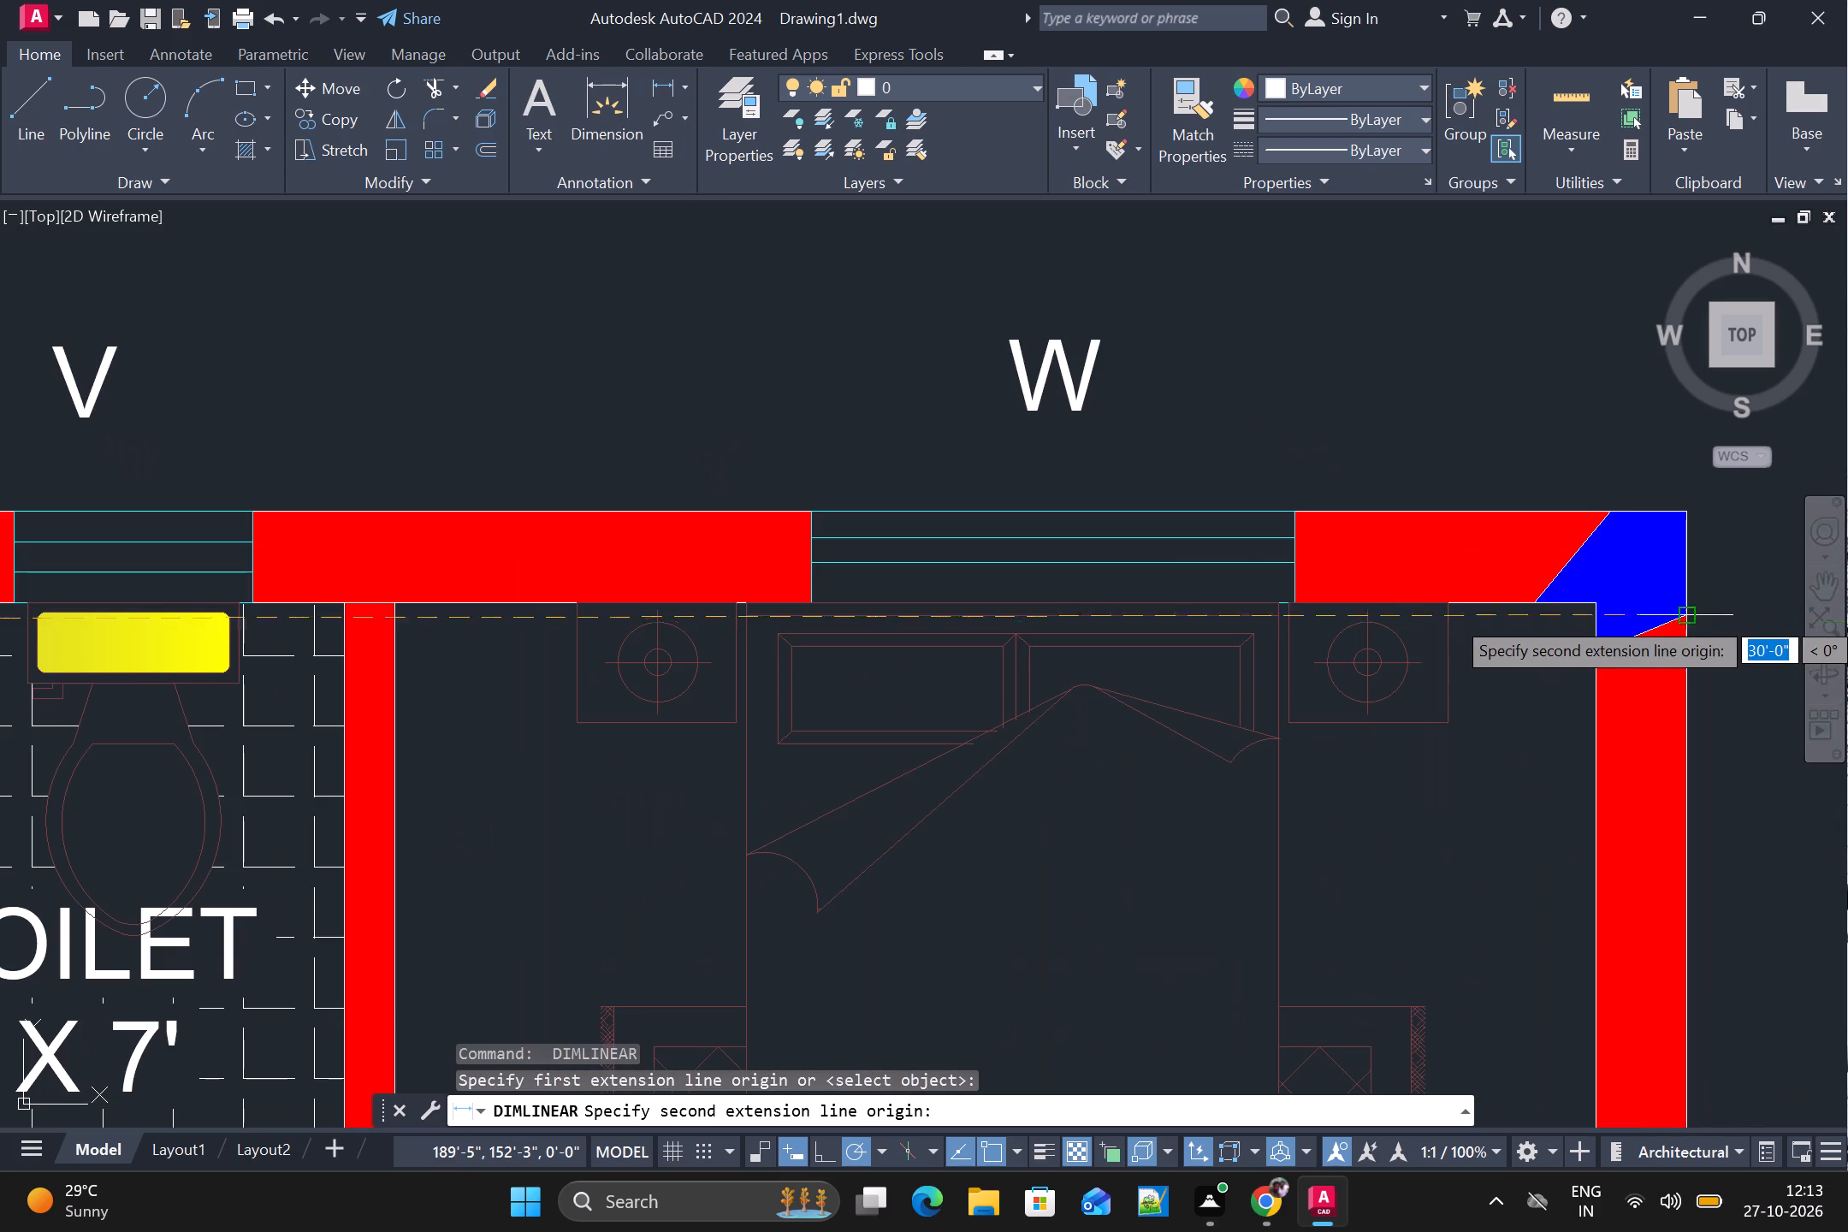
pyautogui.click(1685, 610)
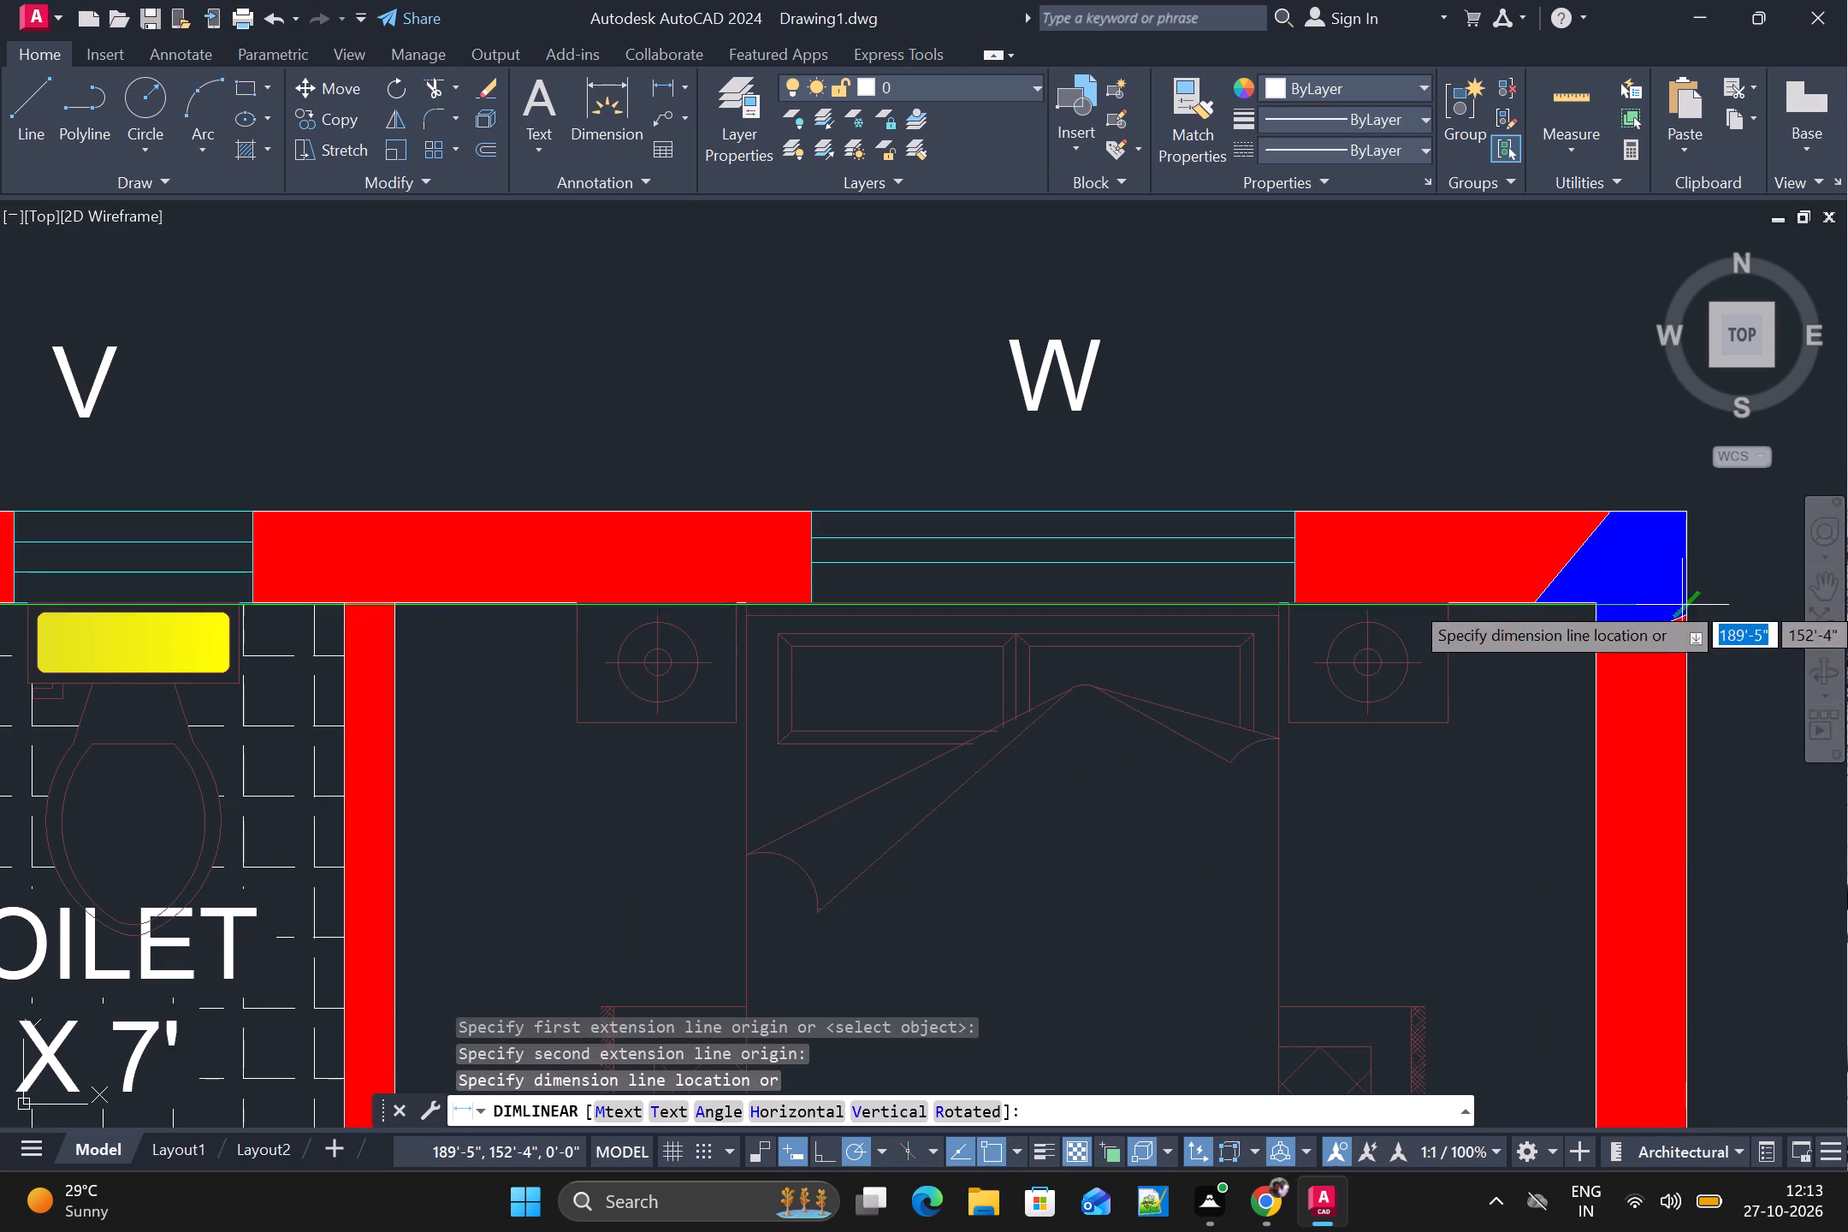
pyautogui.scroll(-3, 1660, 401)
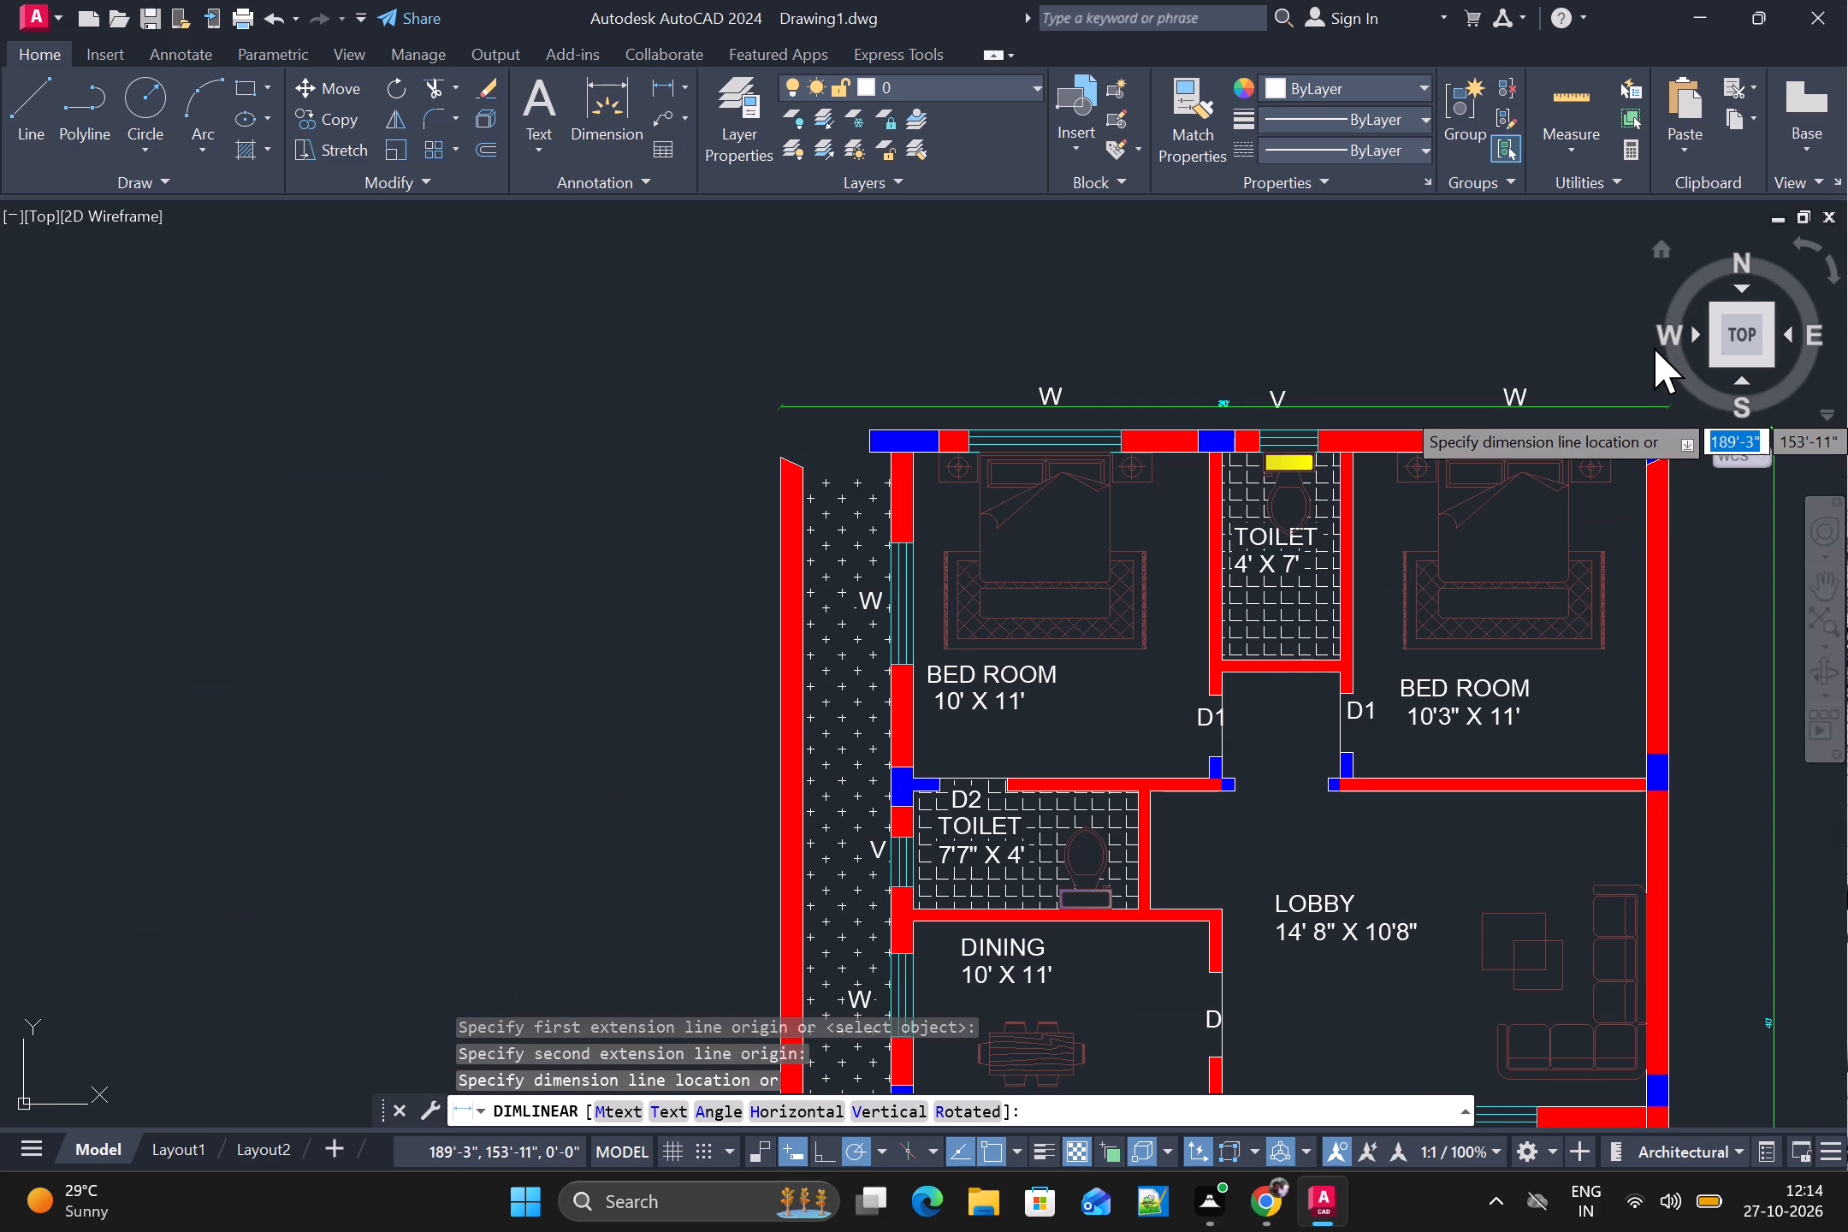
pyautogui.scroll(-1, 1653, 370)
pyautogui.moveTo(1640, 355); pyautogui.dragTo(1638, 374, button='middle')
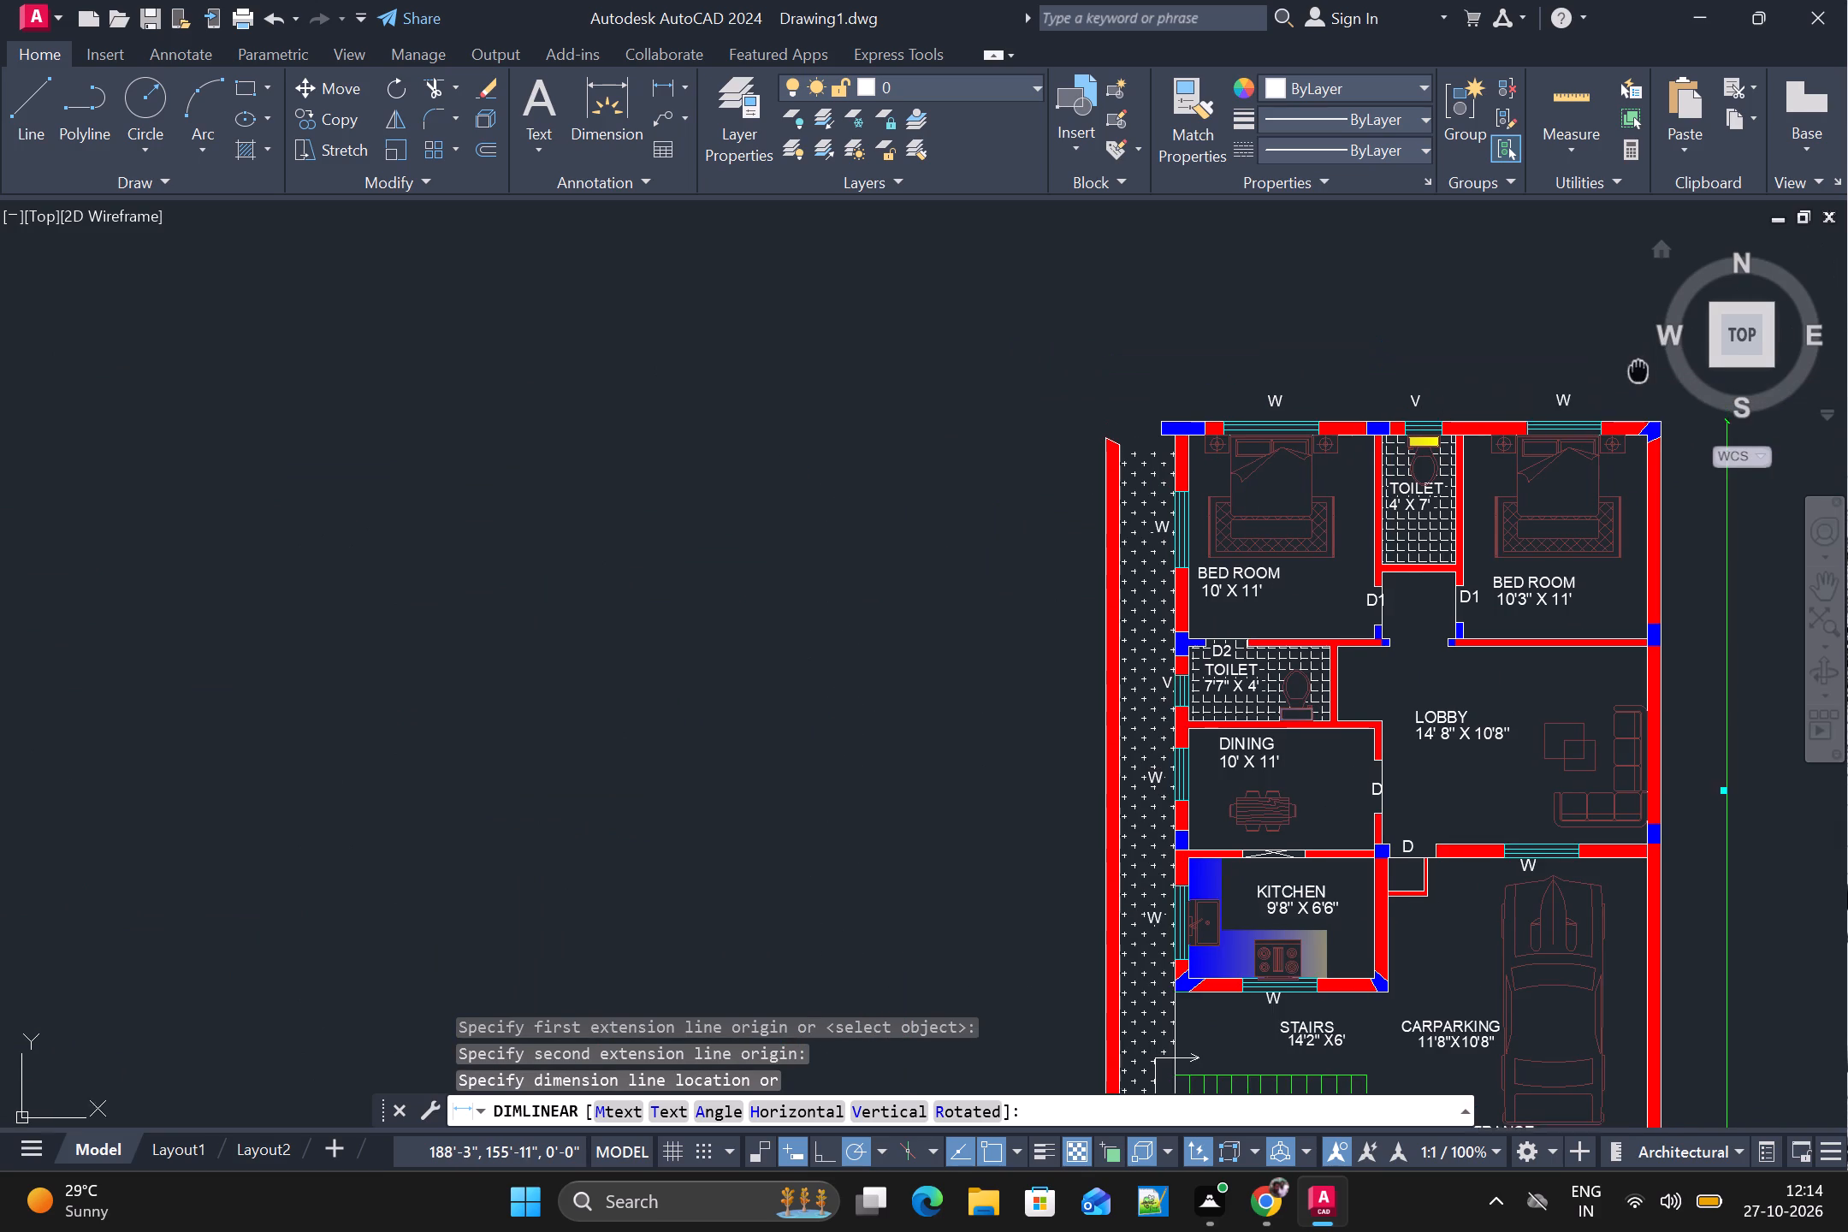
pyautogui.moveTo(1638, 374); pyautogui.dragTo(1409, 539, button='middle')
pyautogui.click(1426, 516)
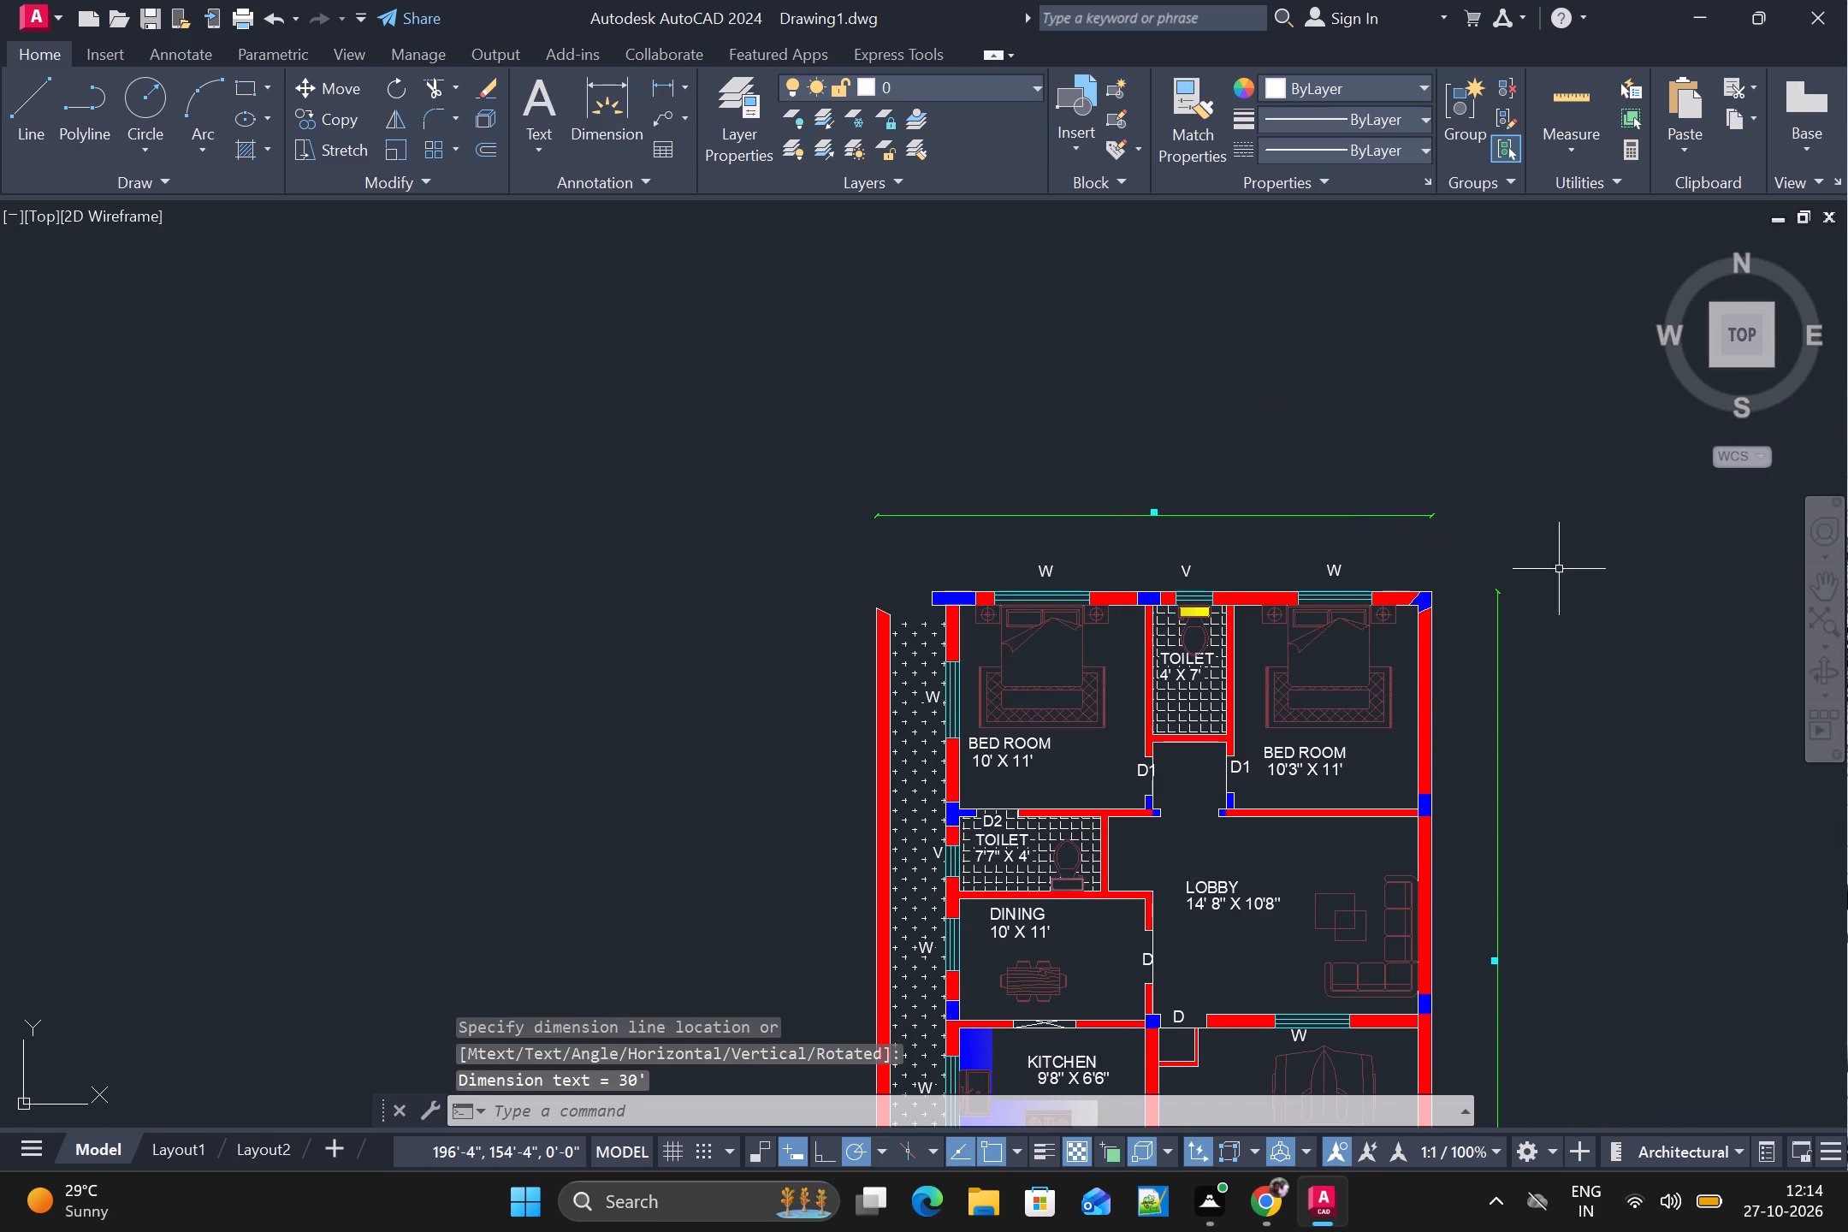
# Set the ISO-25 dimension style's text height to 1'-0 1/2" and make the style current.
pyautogui.scroll(-1, 1566, 582)
pyautogui.scroll(-1, 1660, 793)
pyautogui.scroll(2, 1664, 783)
pyautogui.moveTo(1660, 770); pyautogui.dragTo(1572, 718, button='middle')
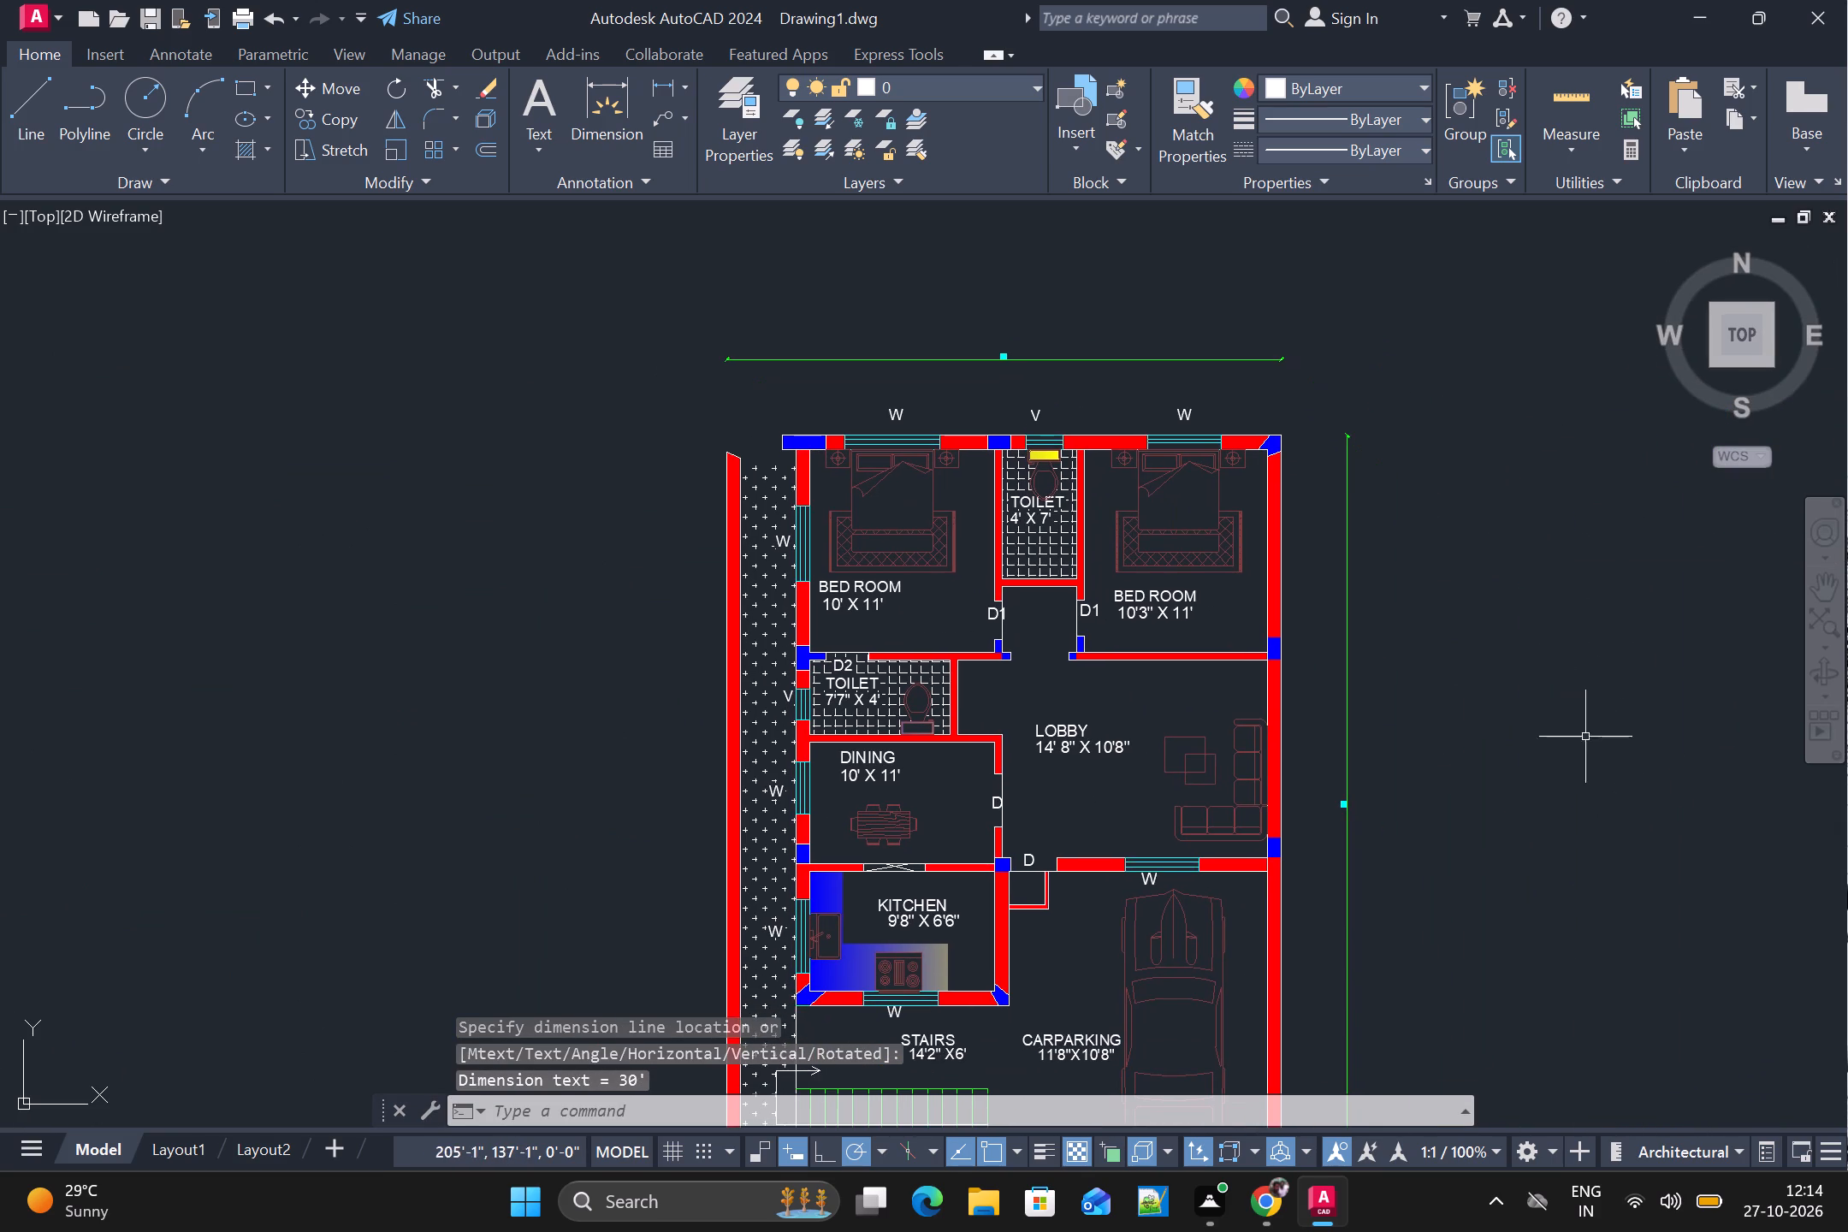
pyautogui.press('d')
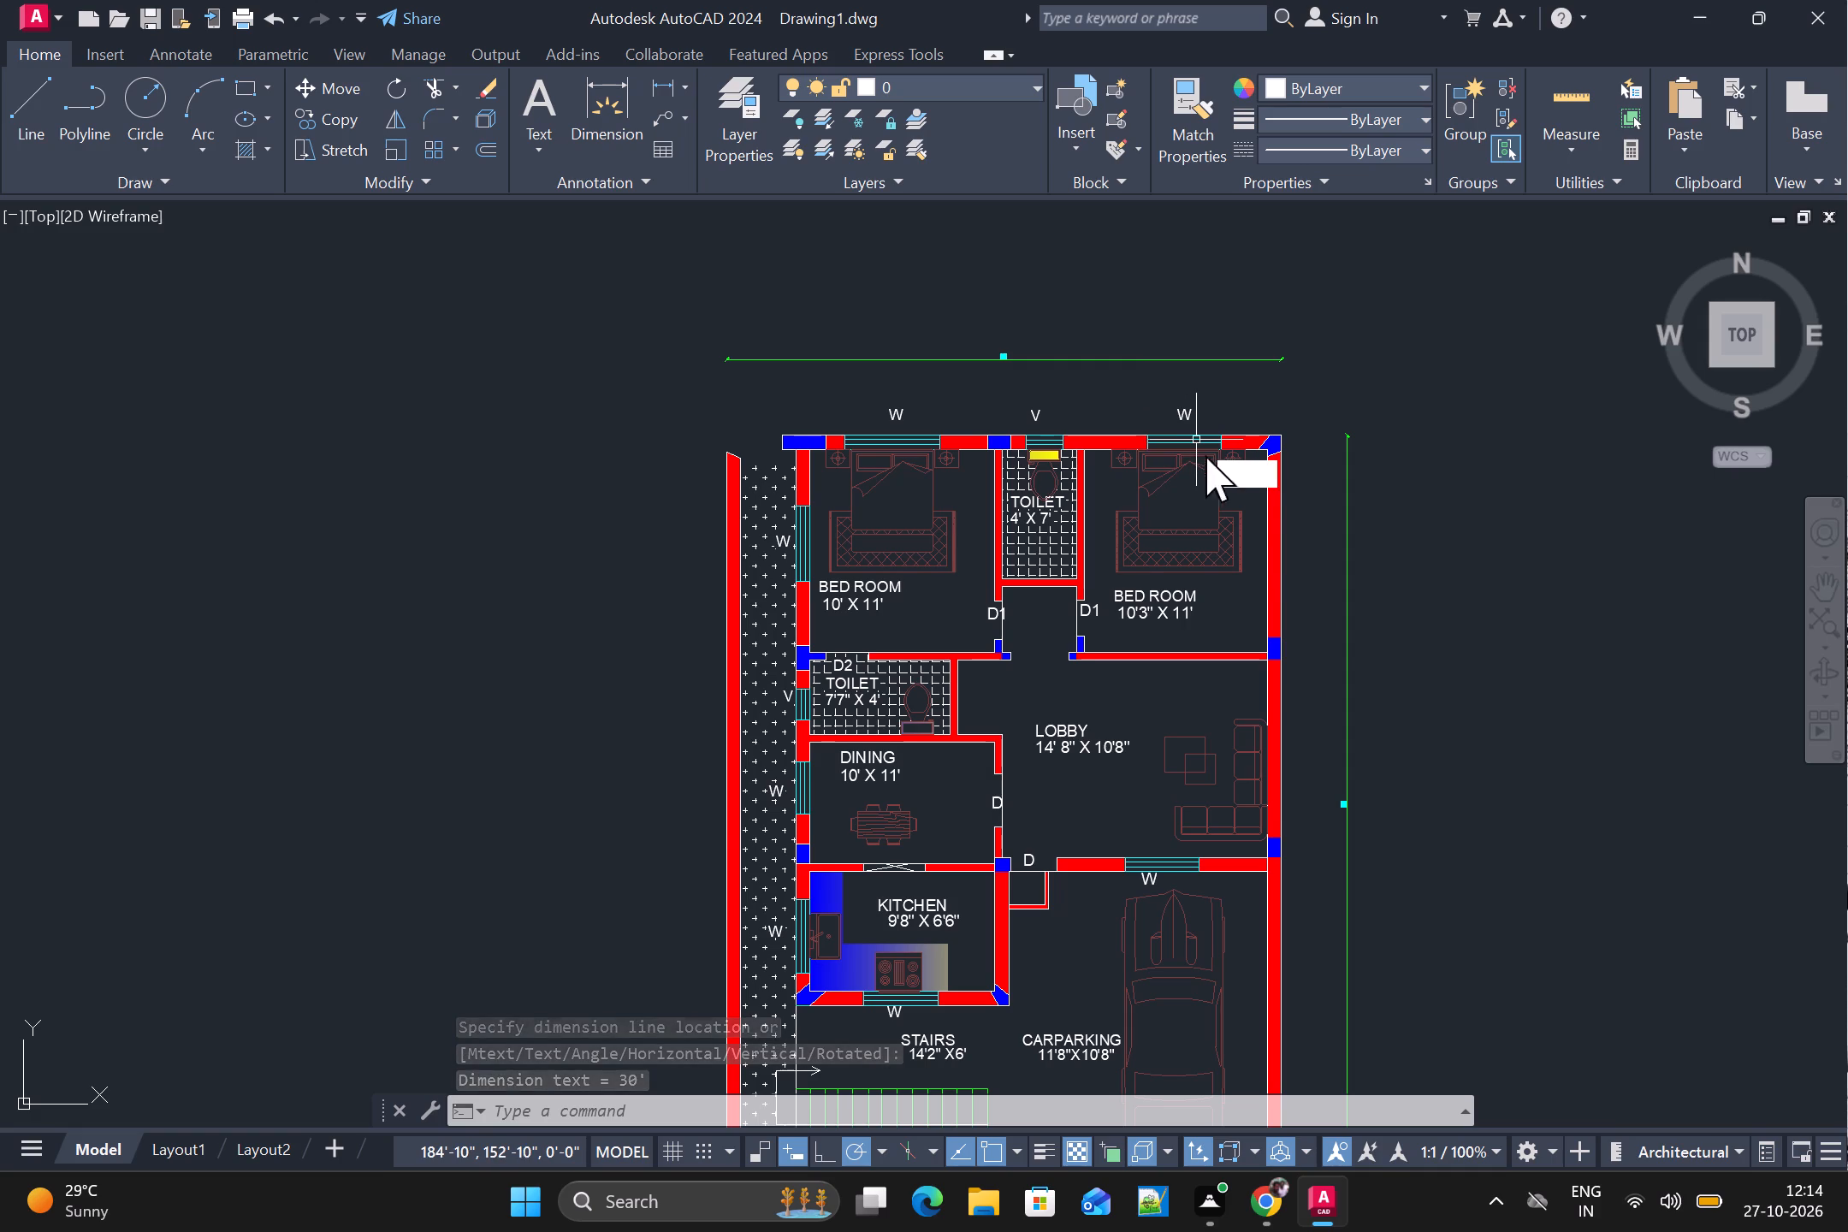
pyautogui.press('Return')
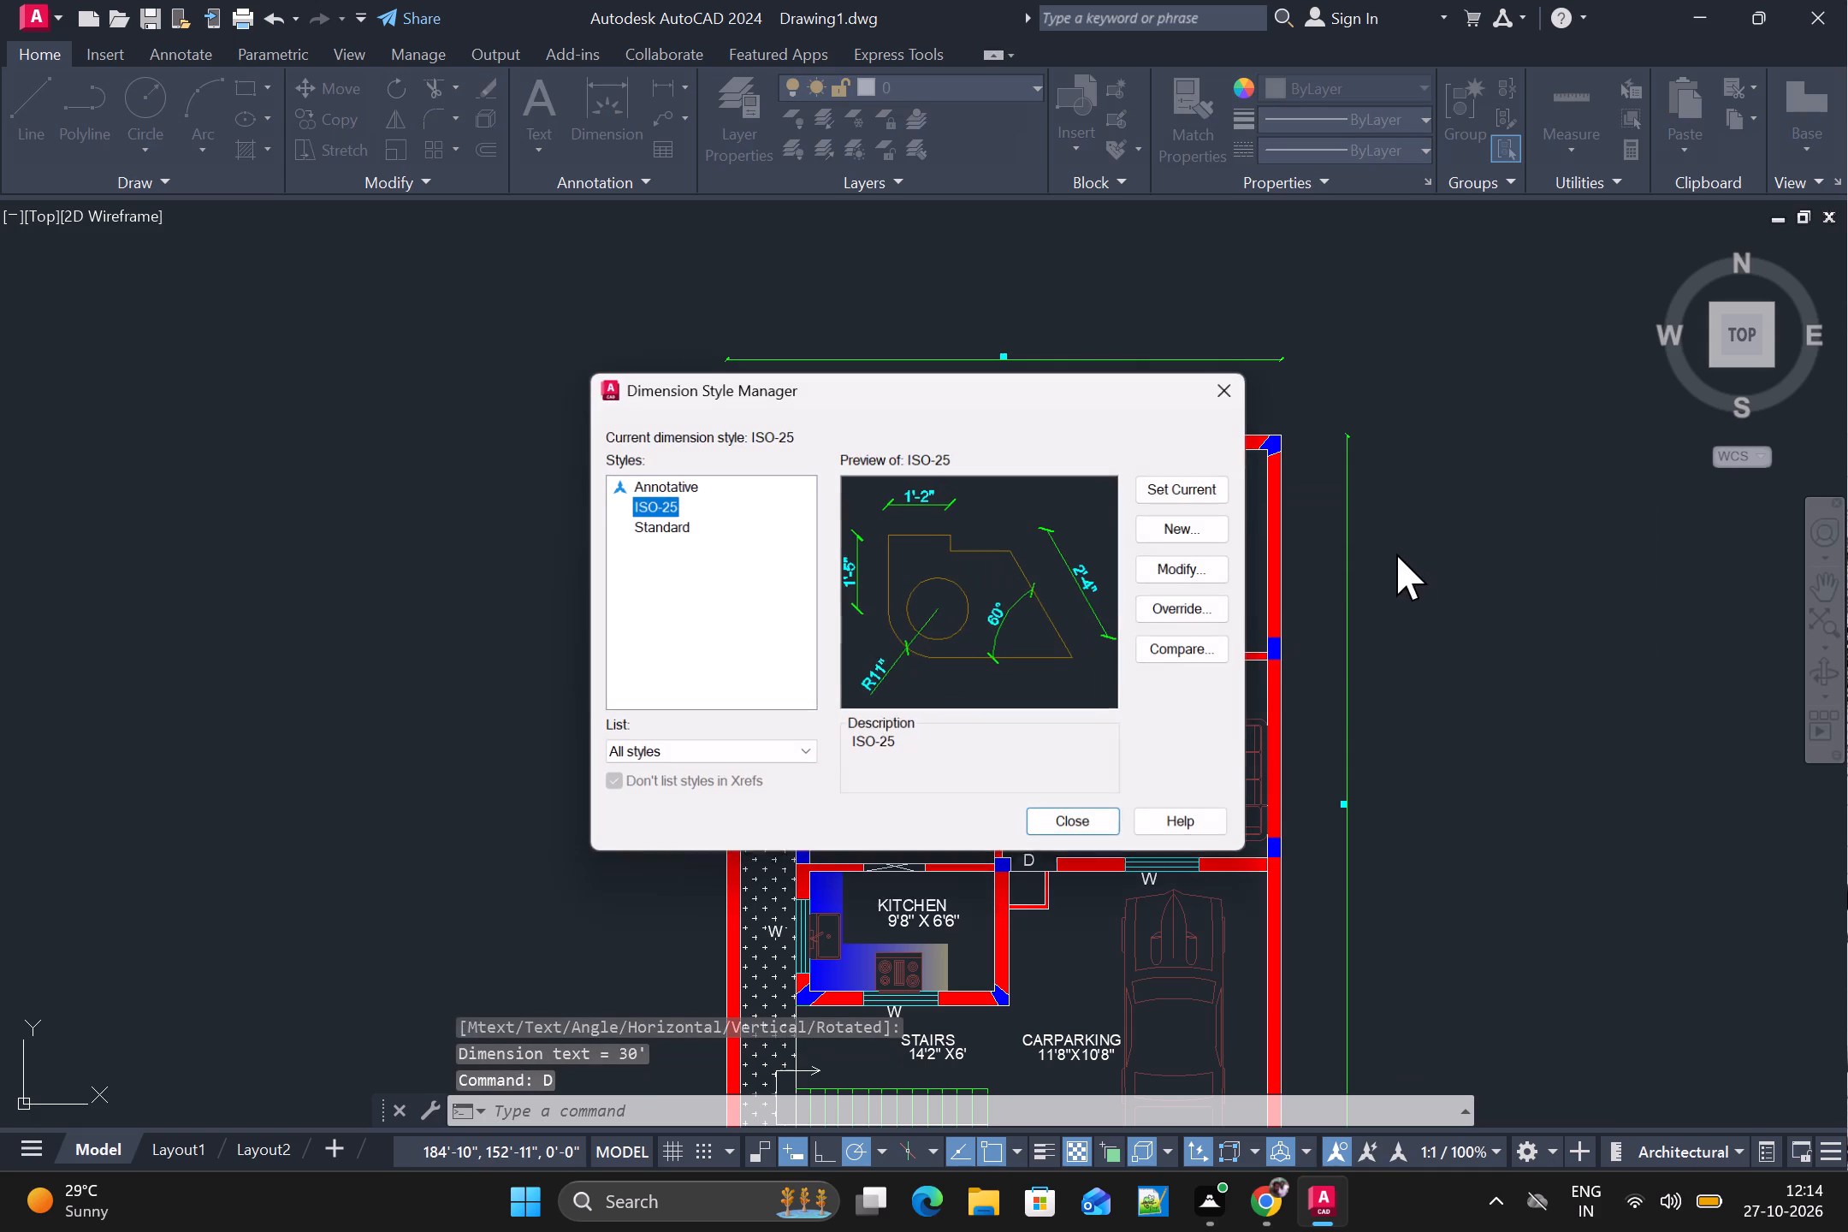
pyautogui.click(1213, 572)
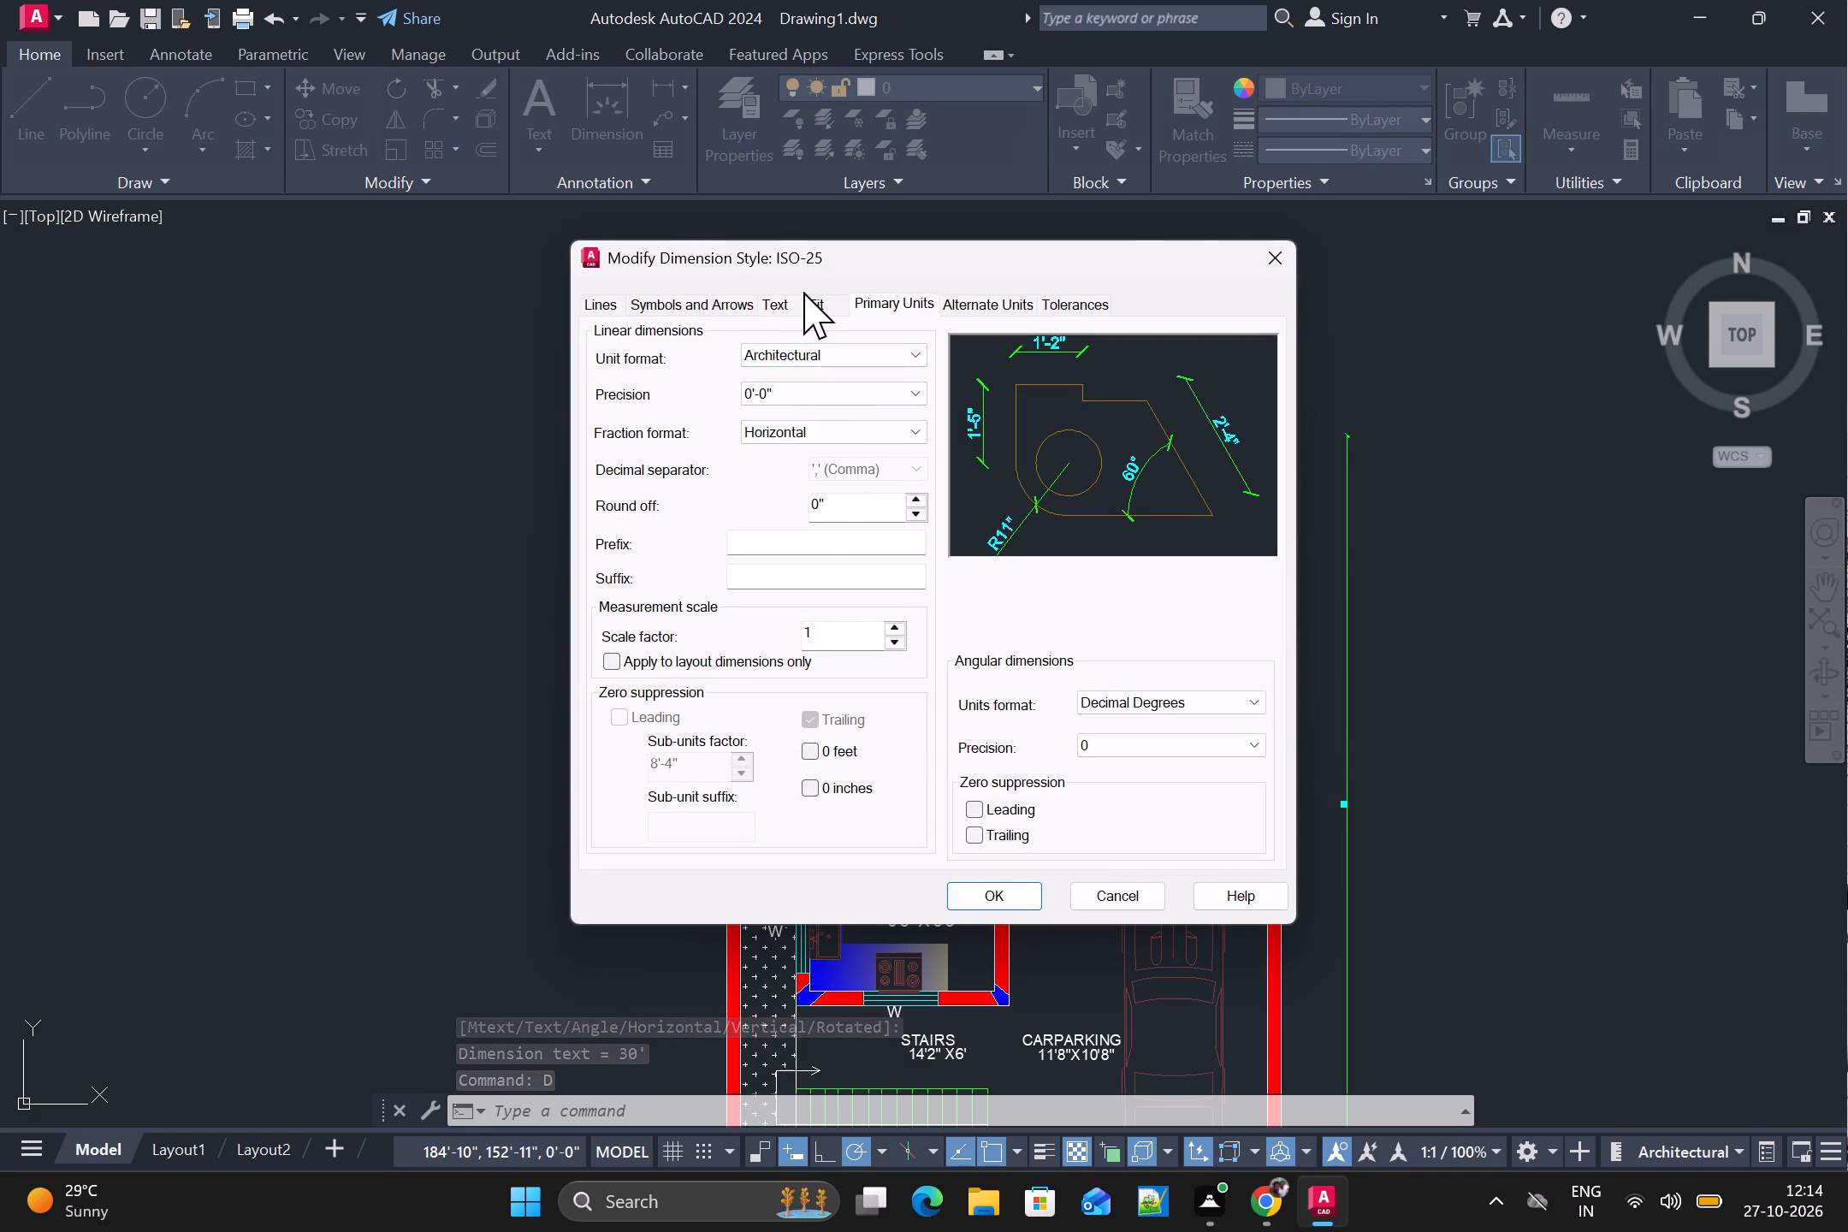
pyautogui.click(769, 299)
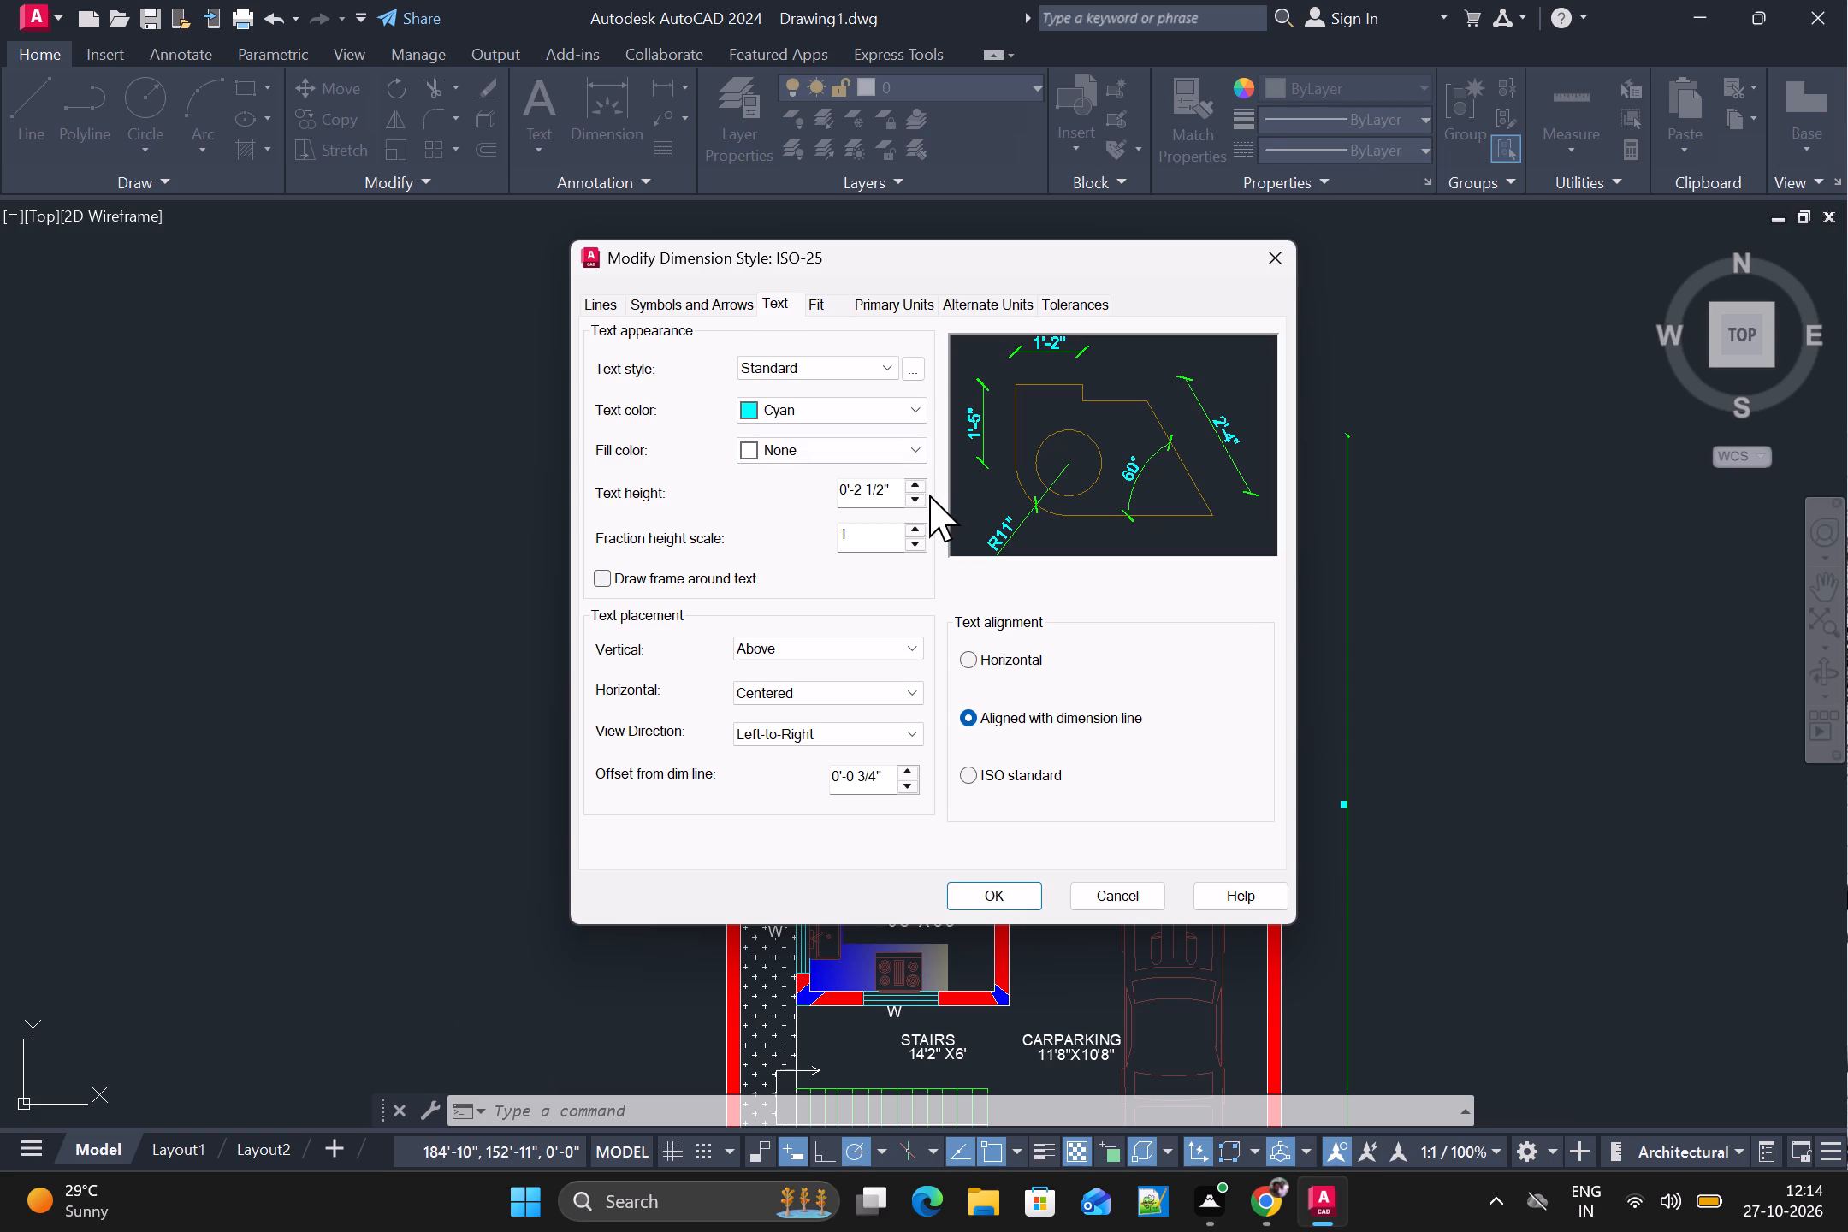
pyautogui.tripleClick(925, 491)
pyautogui.tripleClick(925, 491)
pyautogui.click(925, 491)
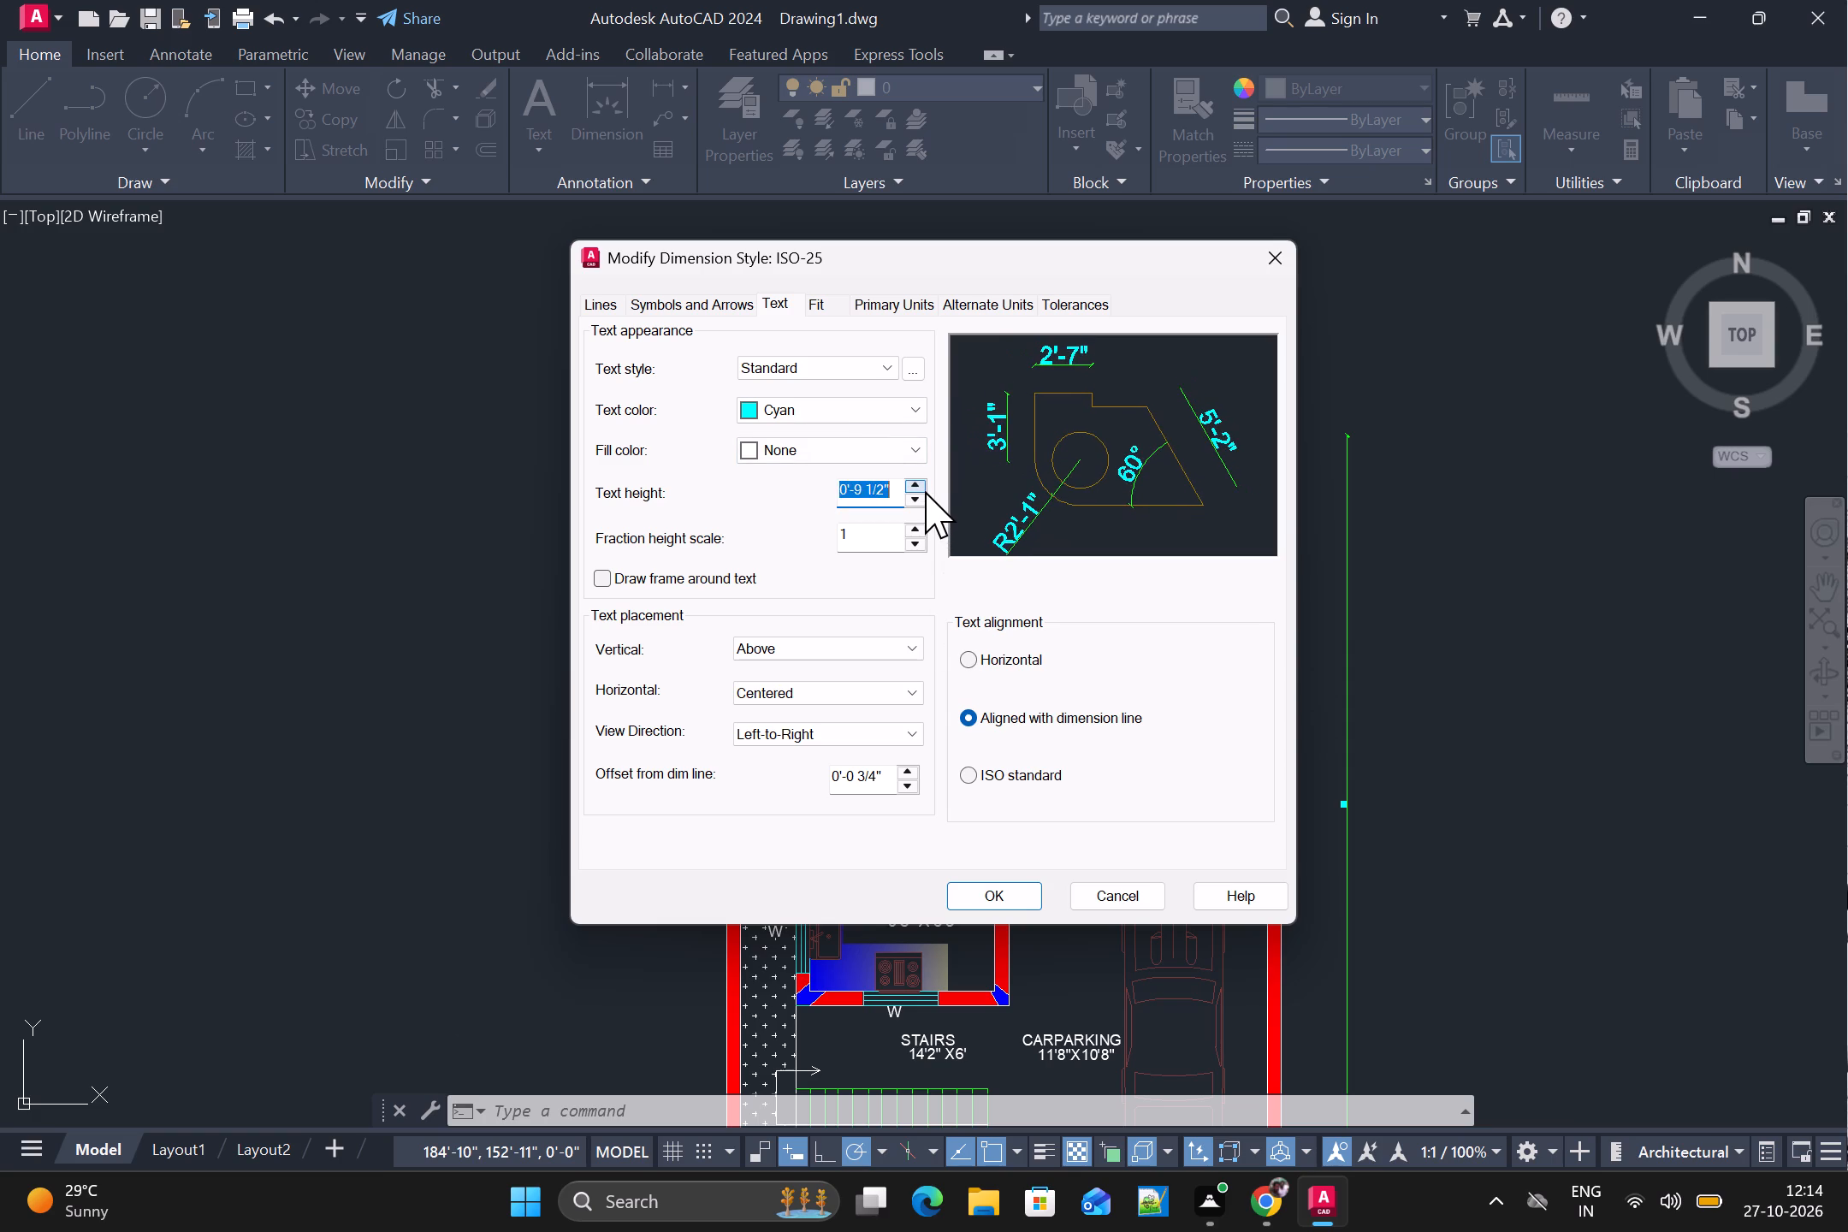
pyautogui.doubleClick(925, 491)
pyautogui.click(912, 481)
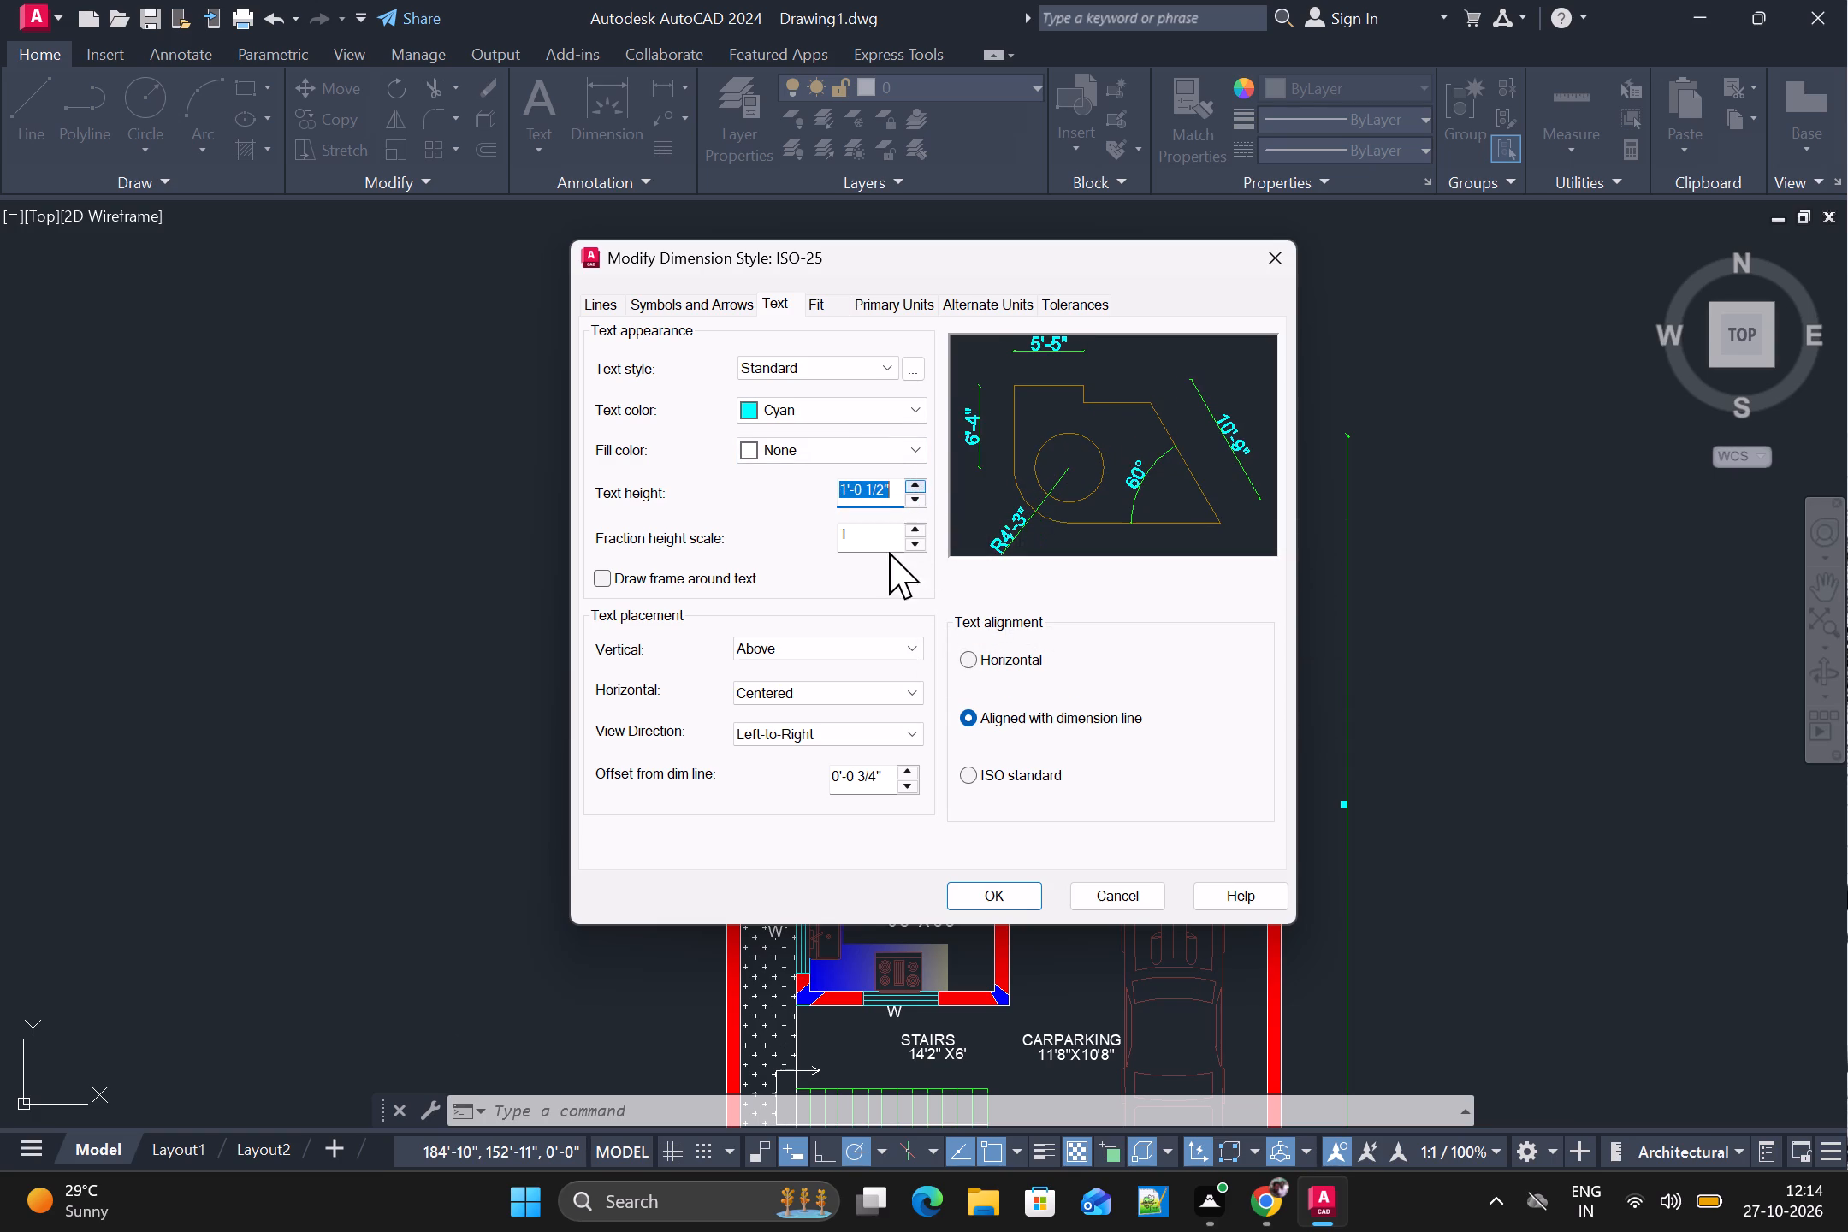
pyautogui.click(997, 898)
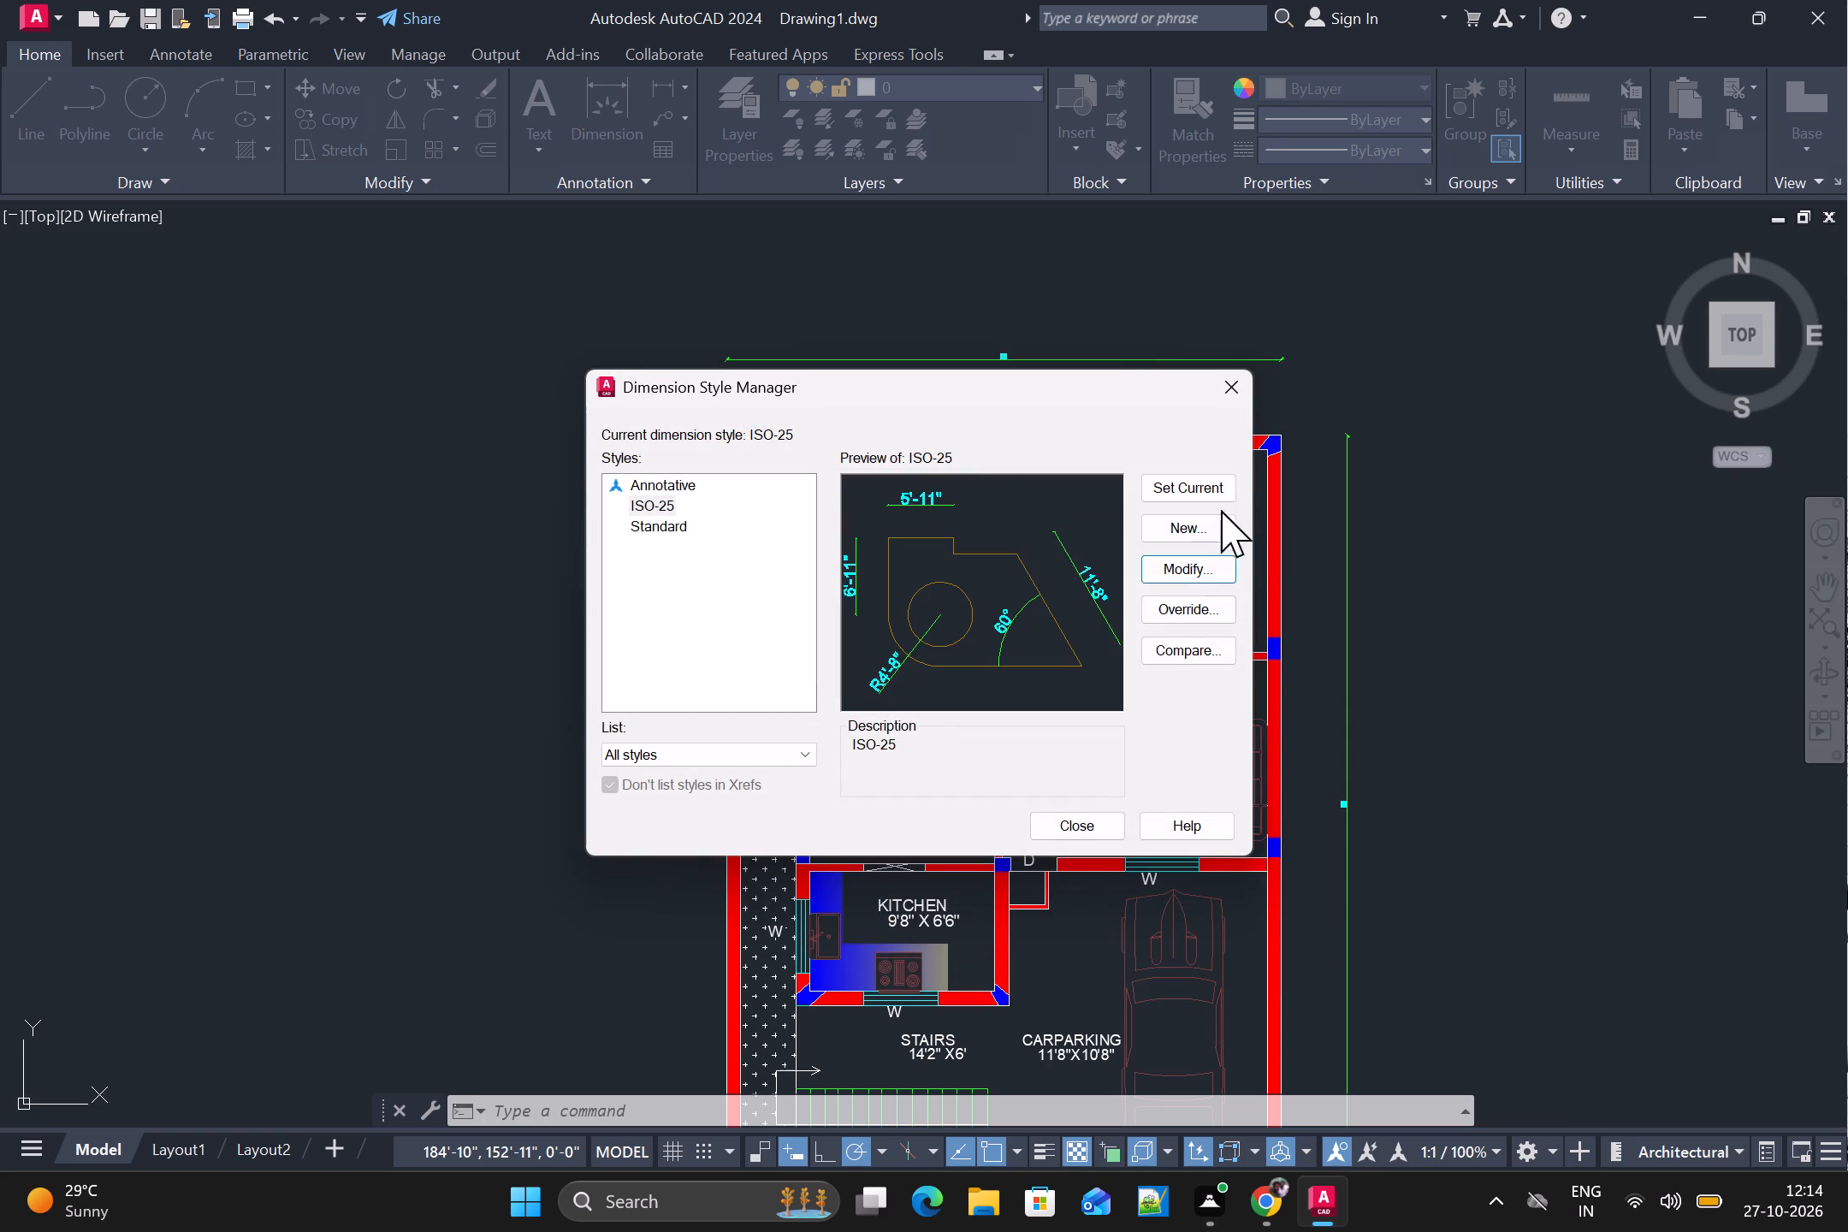
pyautogui.click(1220, 477)
pyautogui.click(1070, 832)
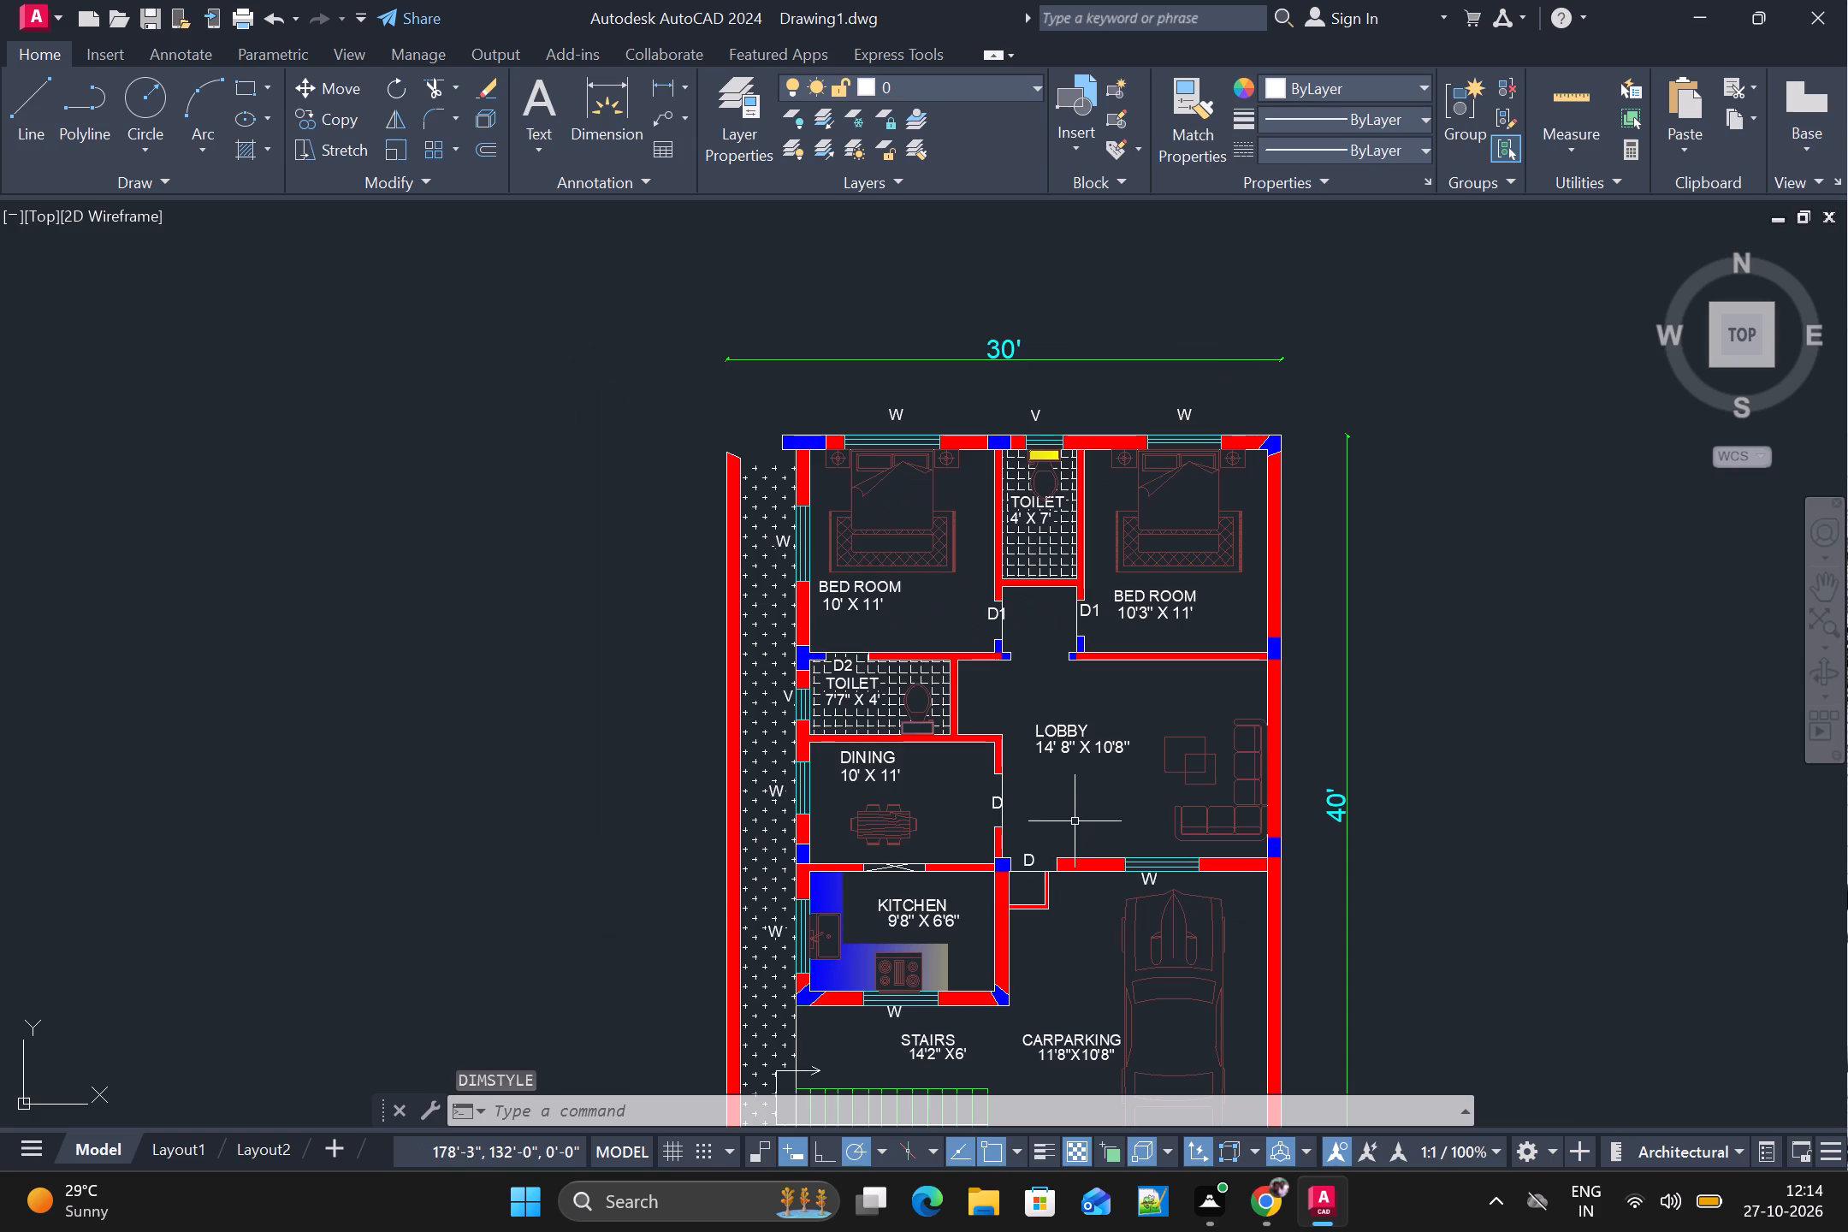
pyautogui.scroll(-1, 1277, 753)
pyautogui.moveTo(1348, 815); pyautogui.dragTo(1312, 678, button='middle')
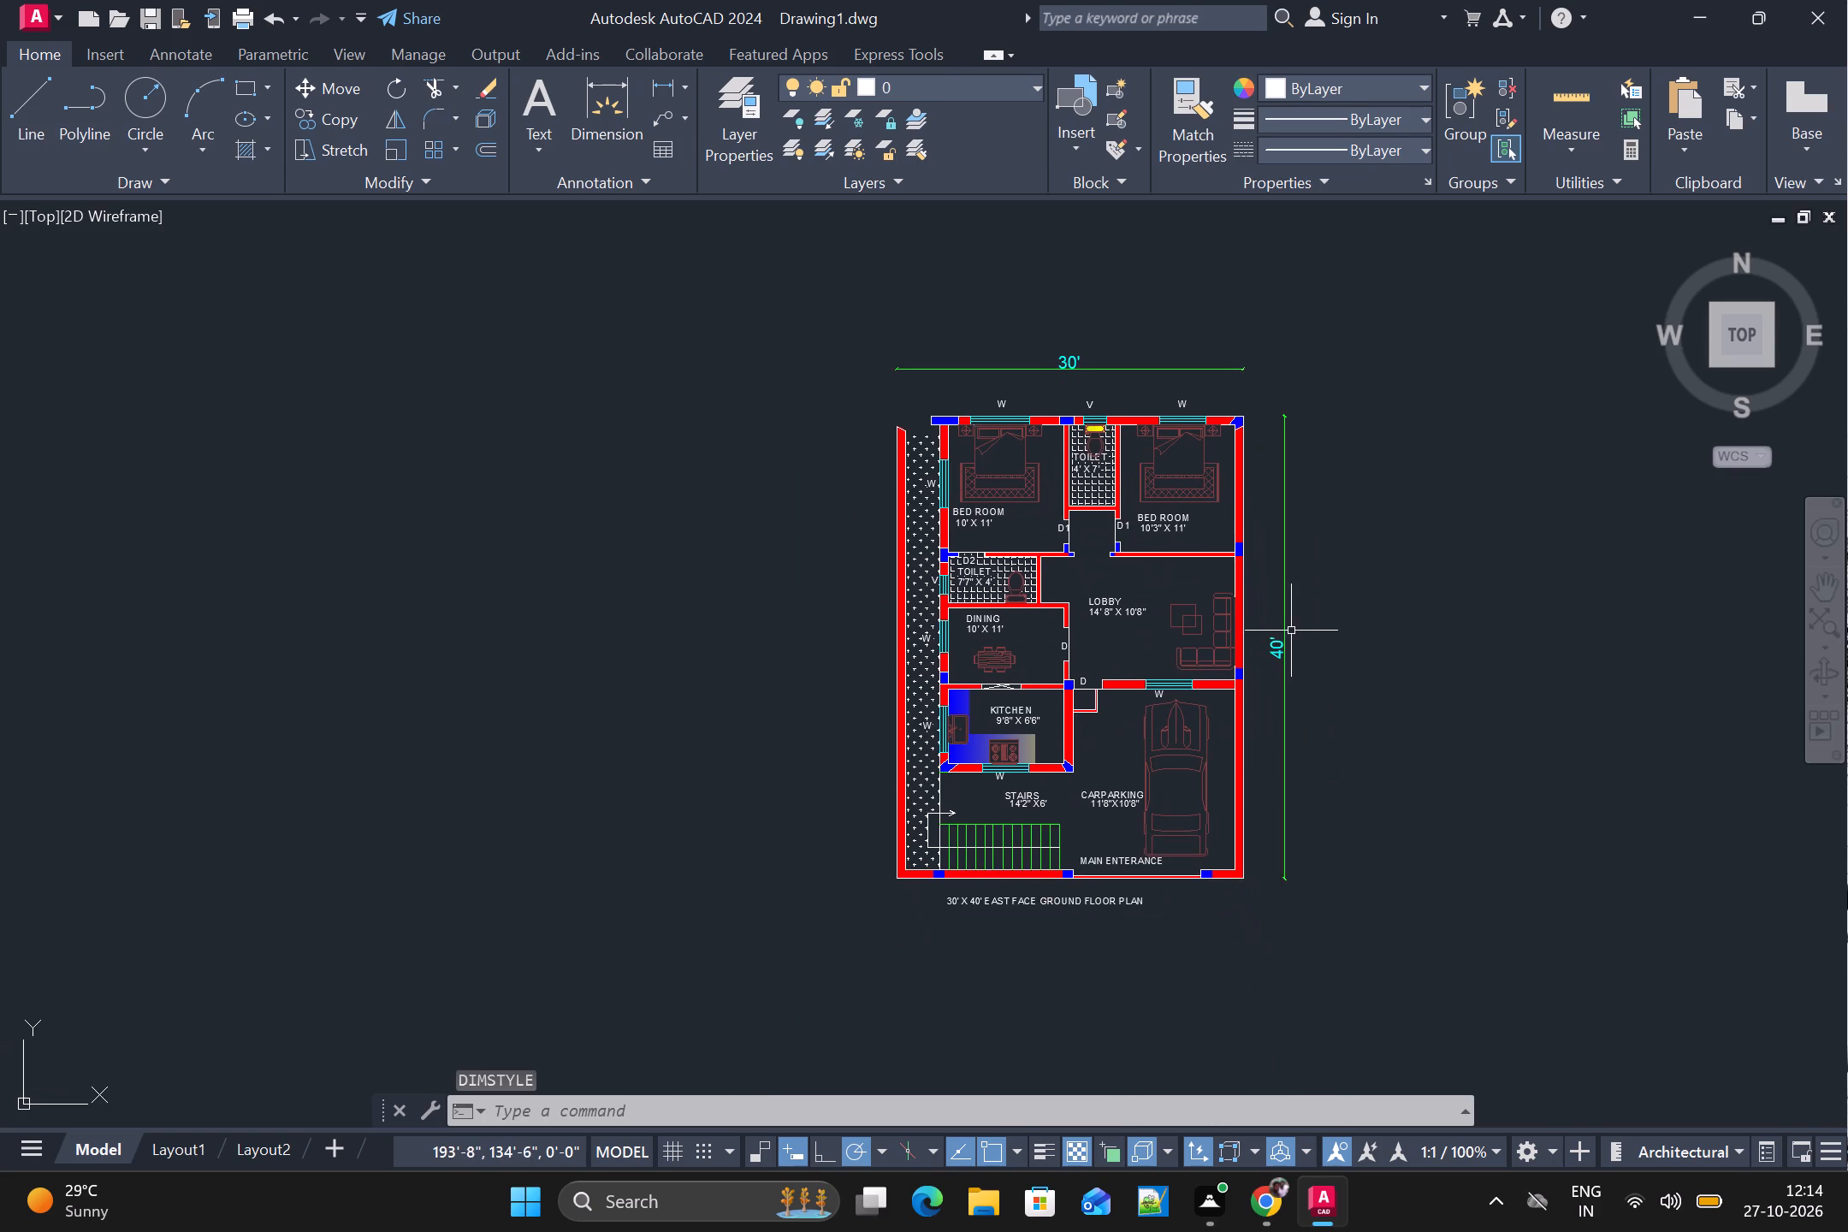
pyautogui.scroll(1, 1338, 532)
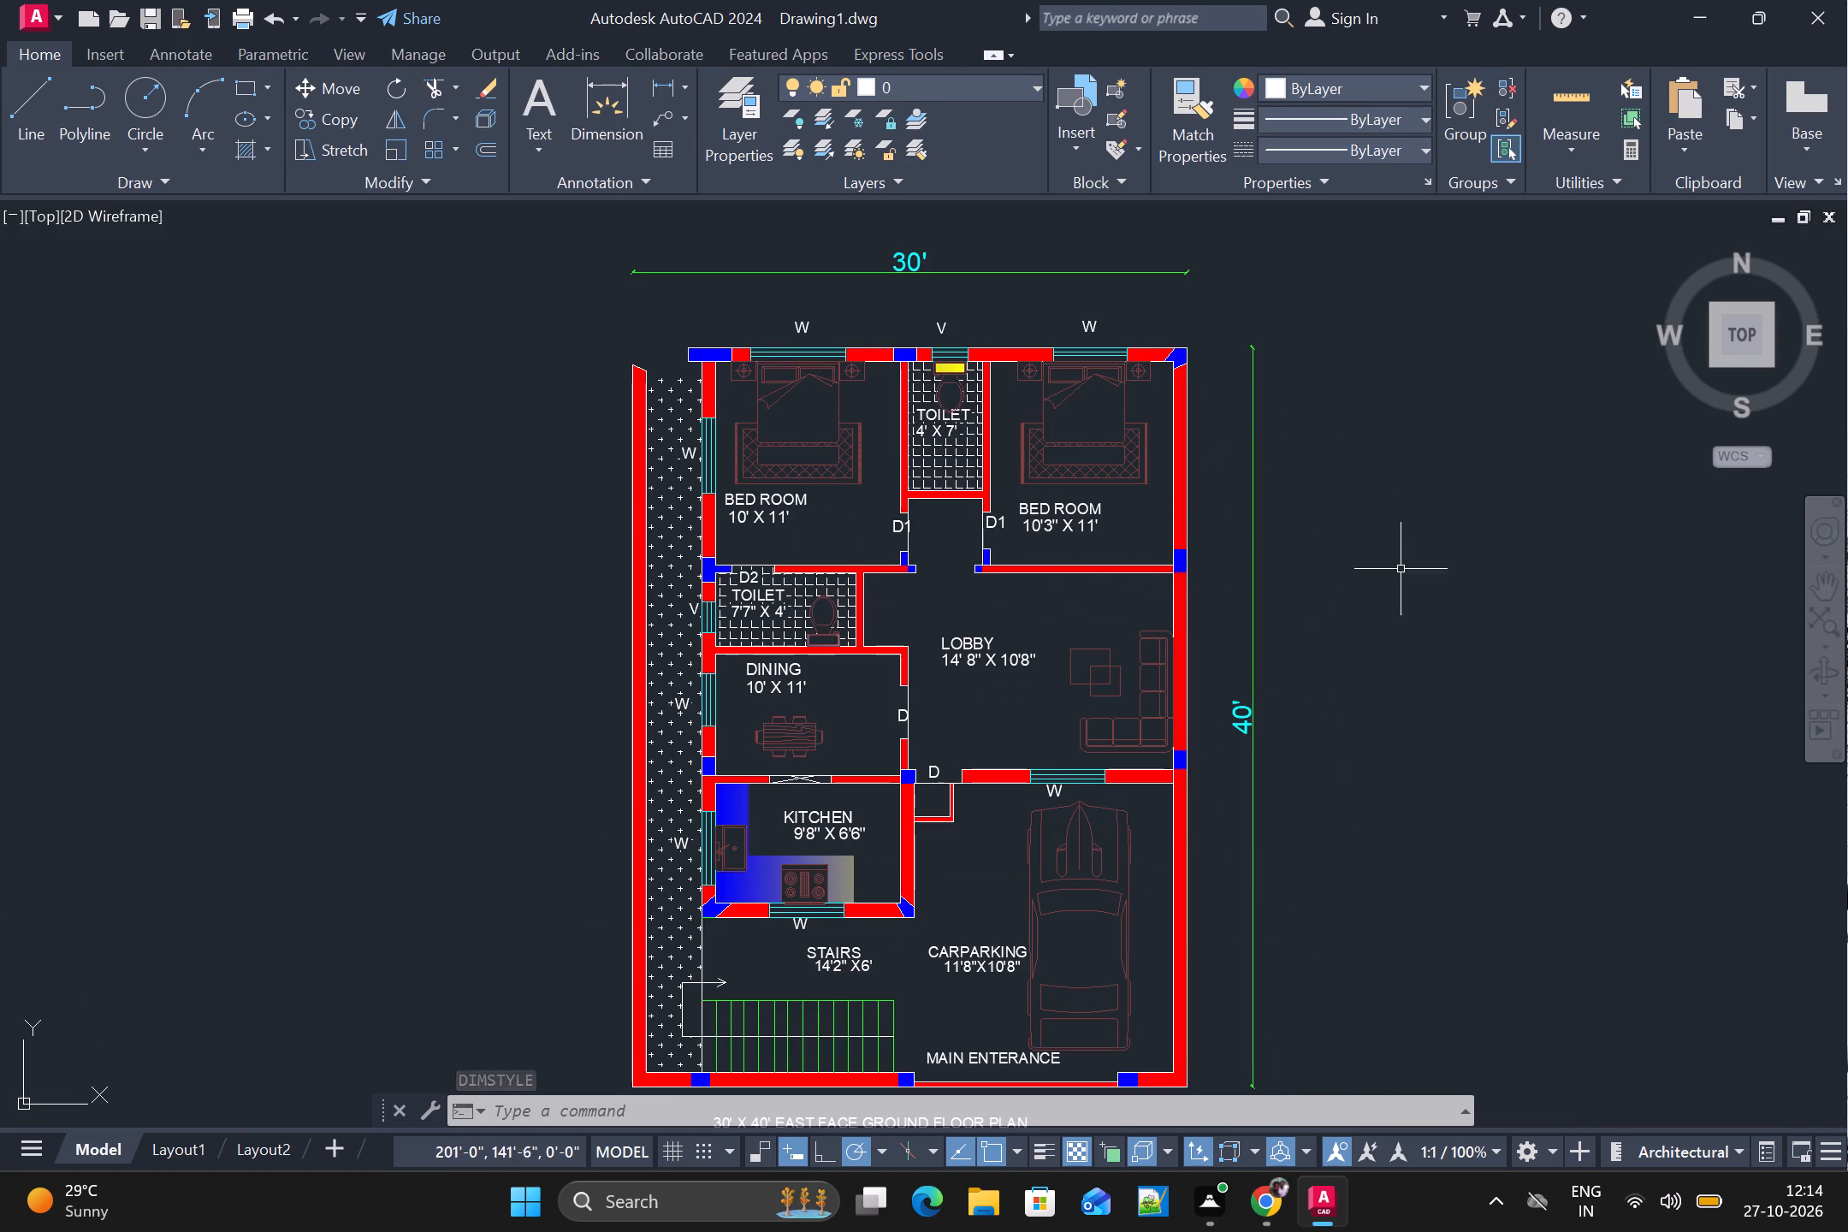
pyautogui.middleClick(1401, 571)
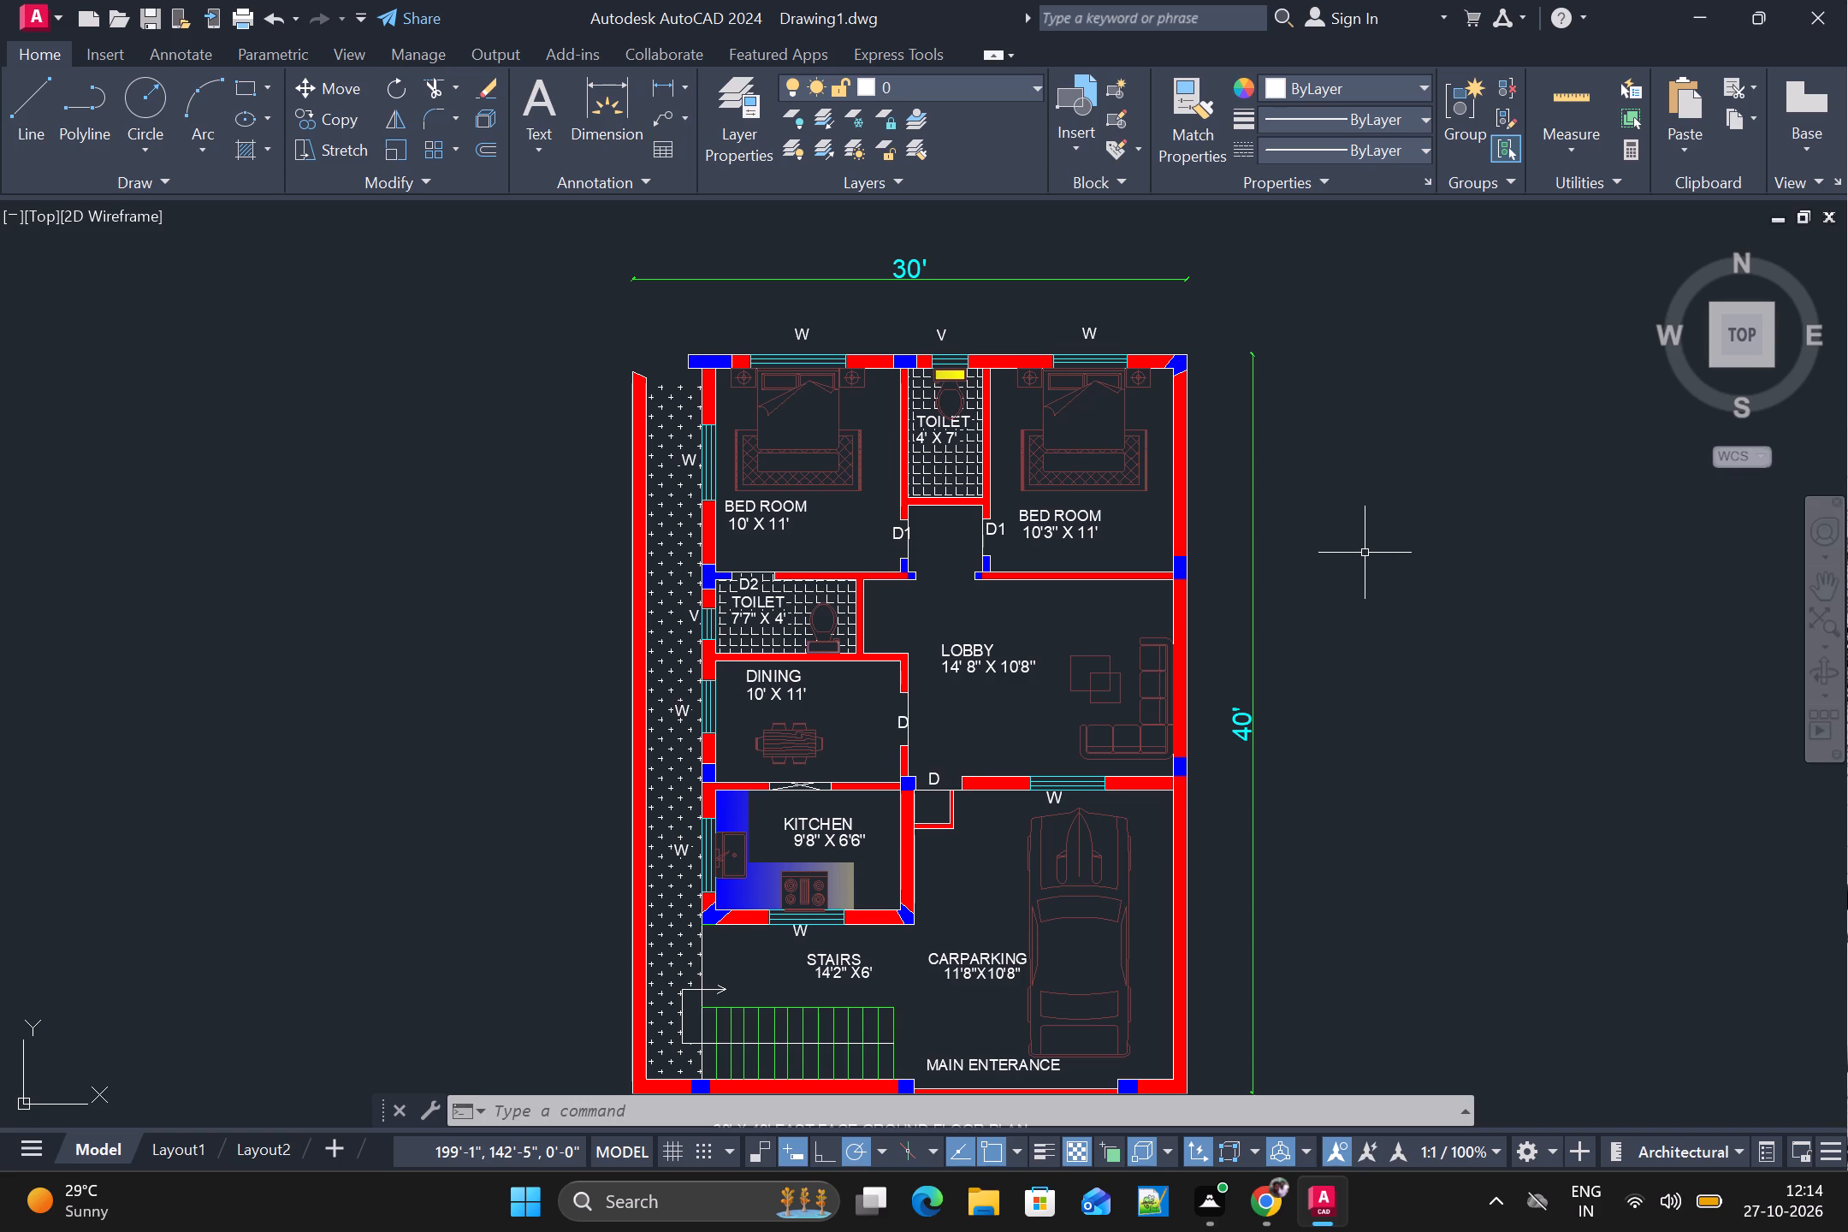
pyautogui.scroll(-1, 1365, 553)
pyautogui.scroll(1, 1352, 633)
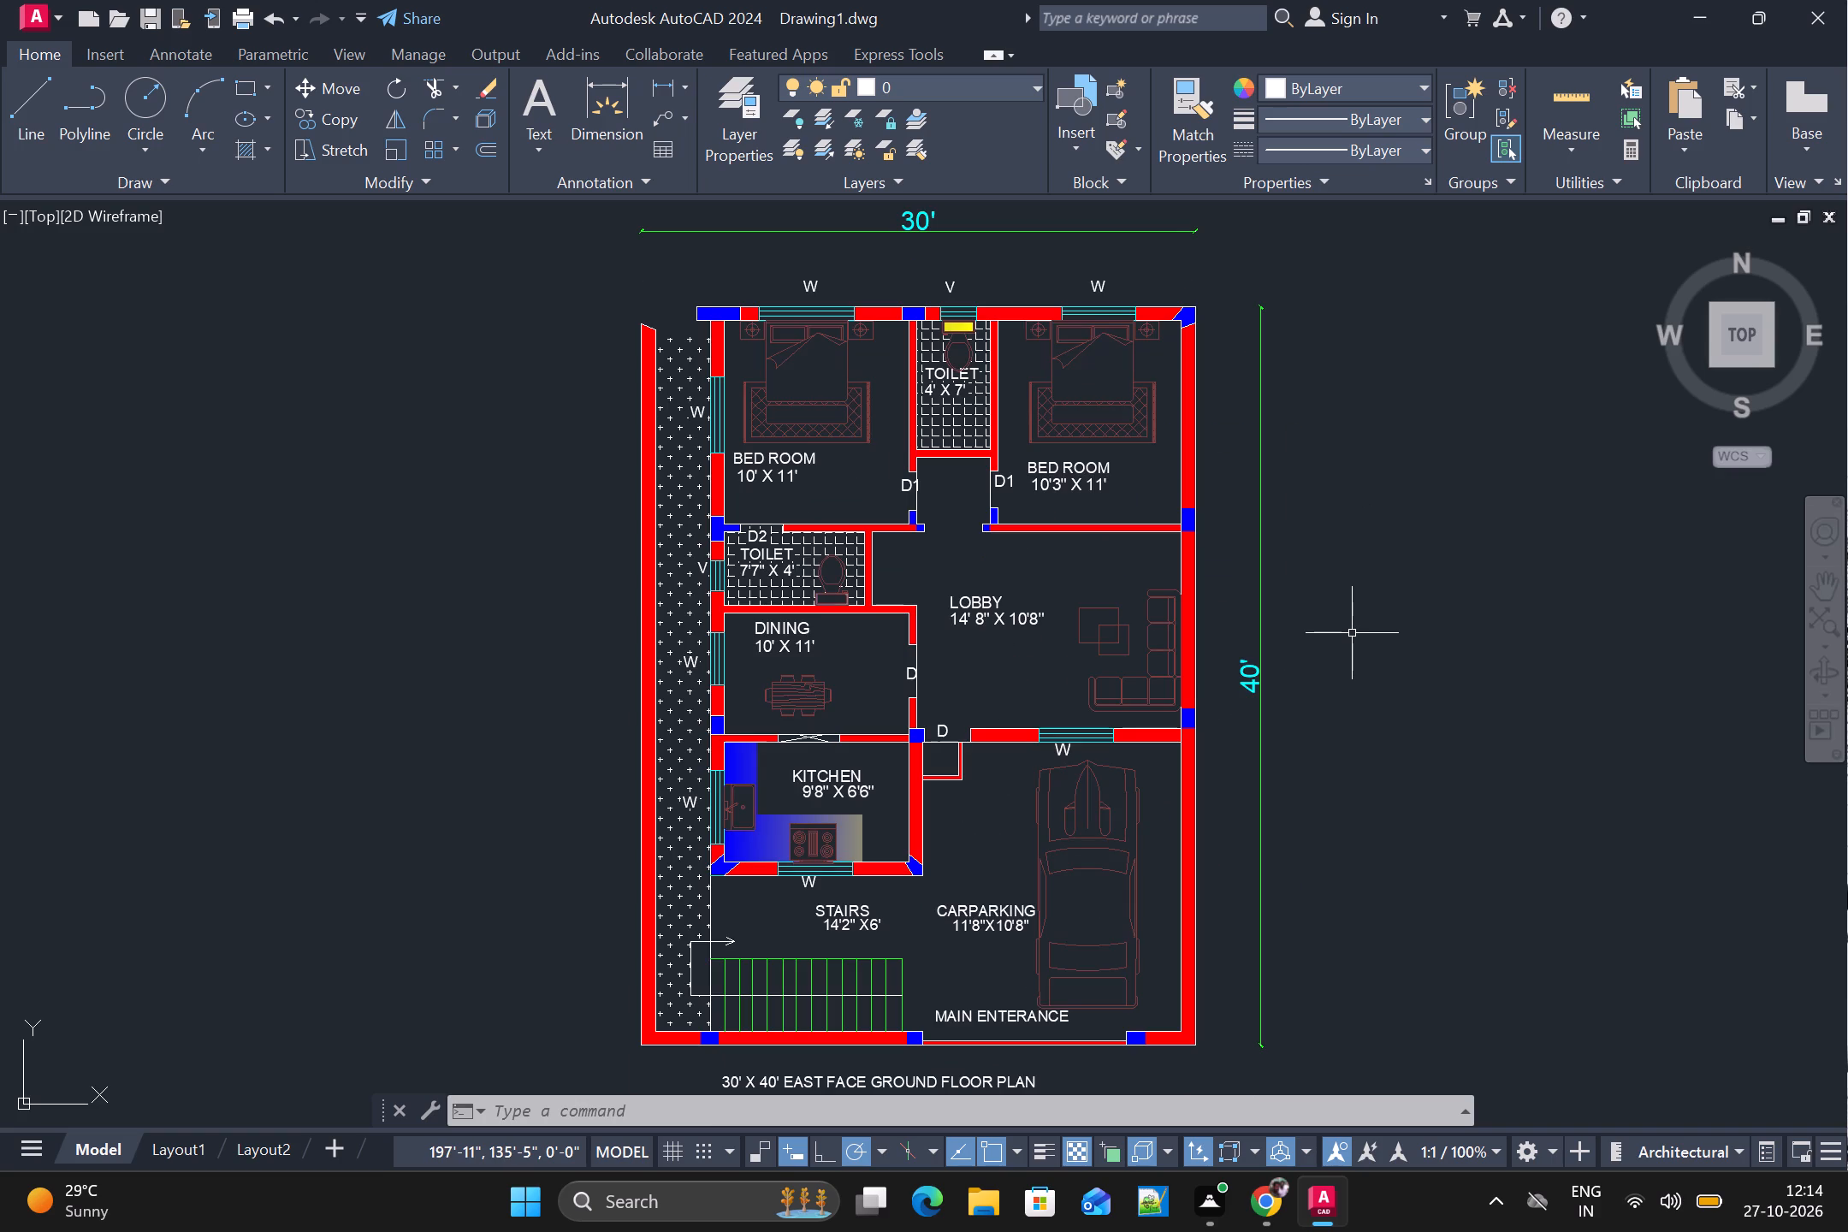
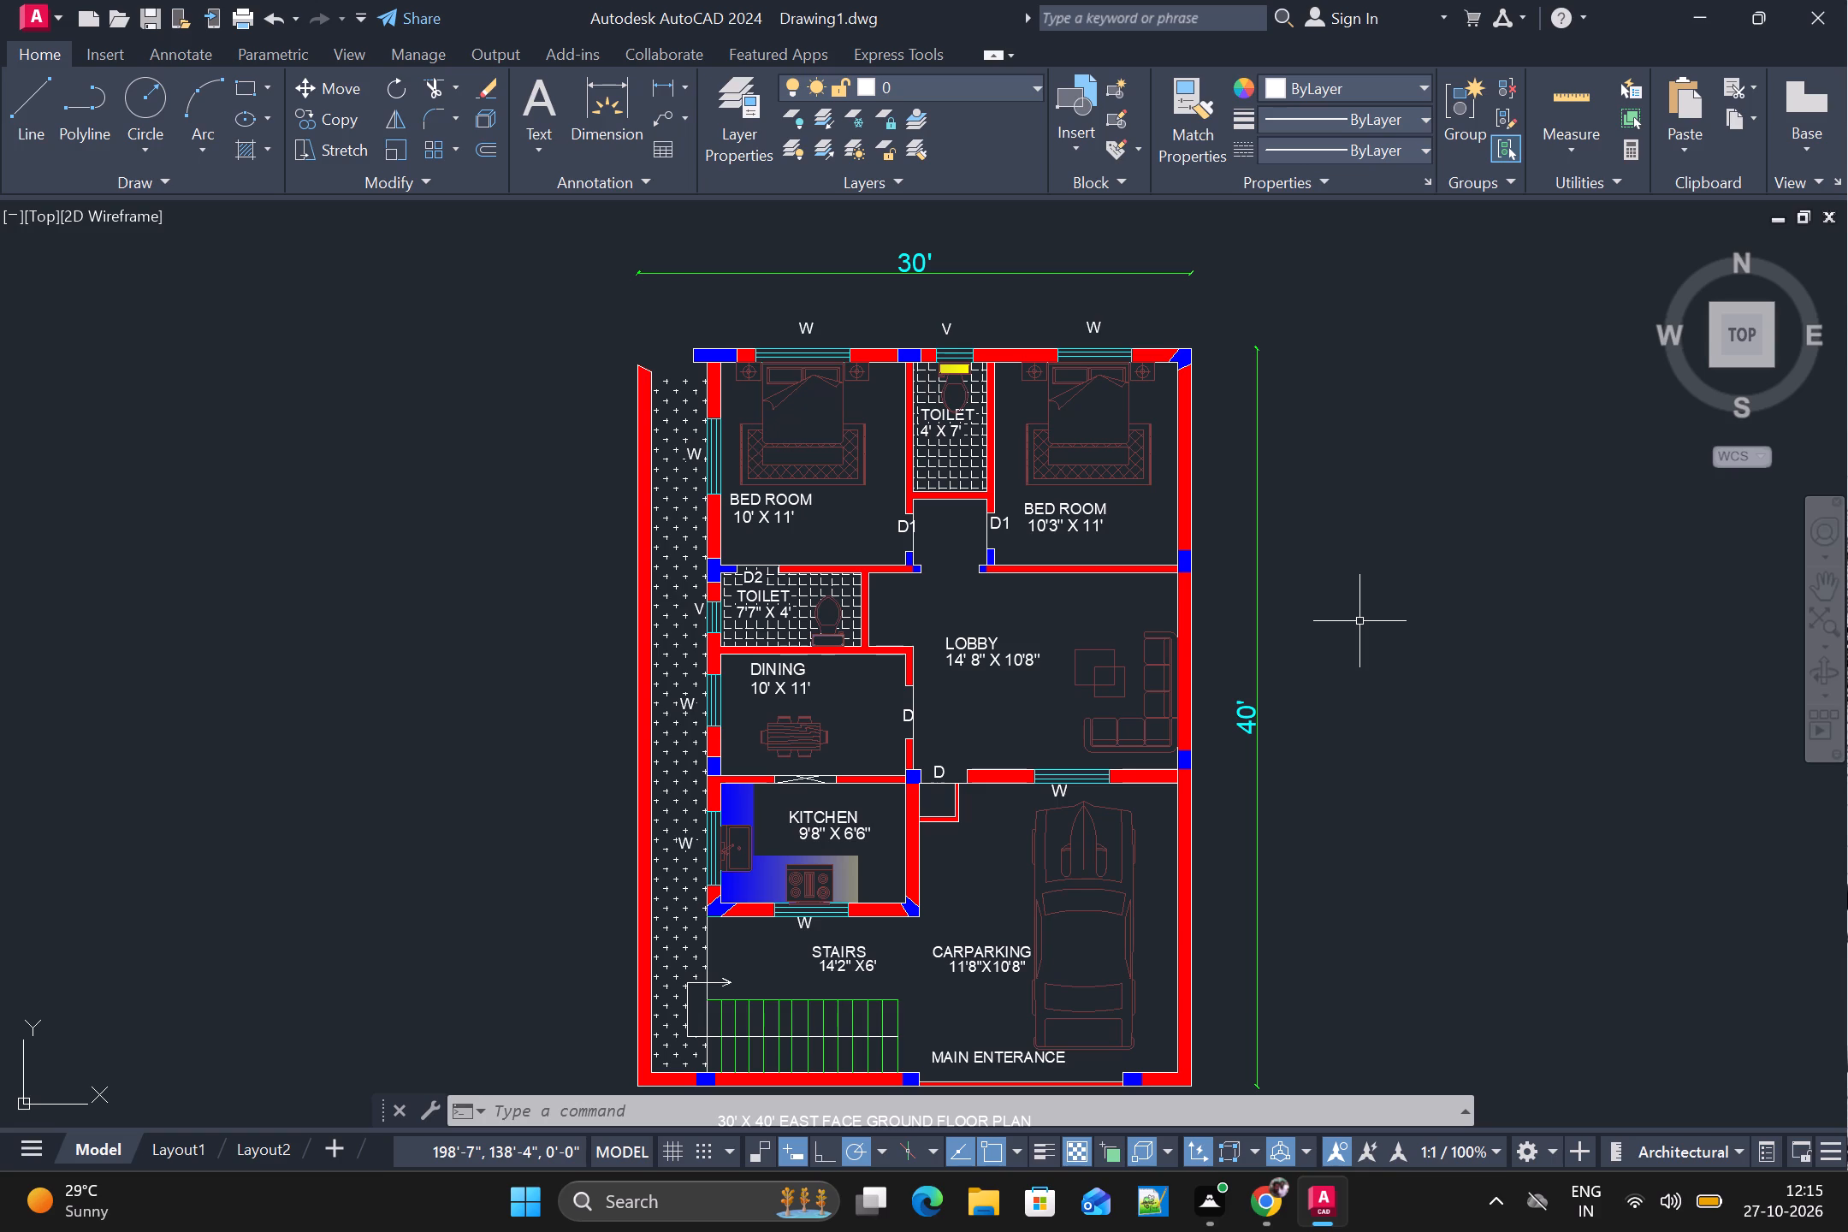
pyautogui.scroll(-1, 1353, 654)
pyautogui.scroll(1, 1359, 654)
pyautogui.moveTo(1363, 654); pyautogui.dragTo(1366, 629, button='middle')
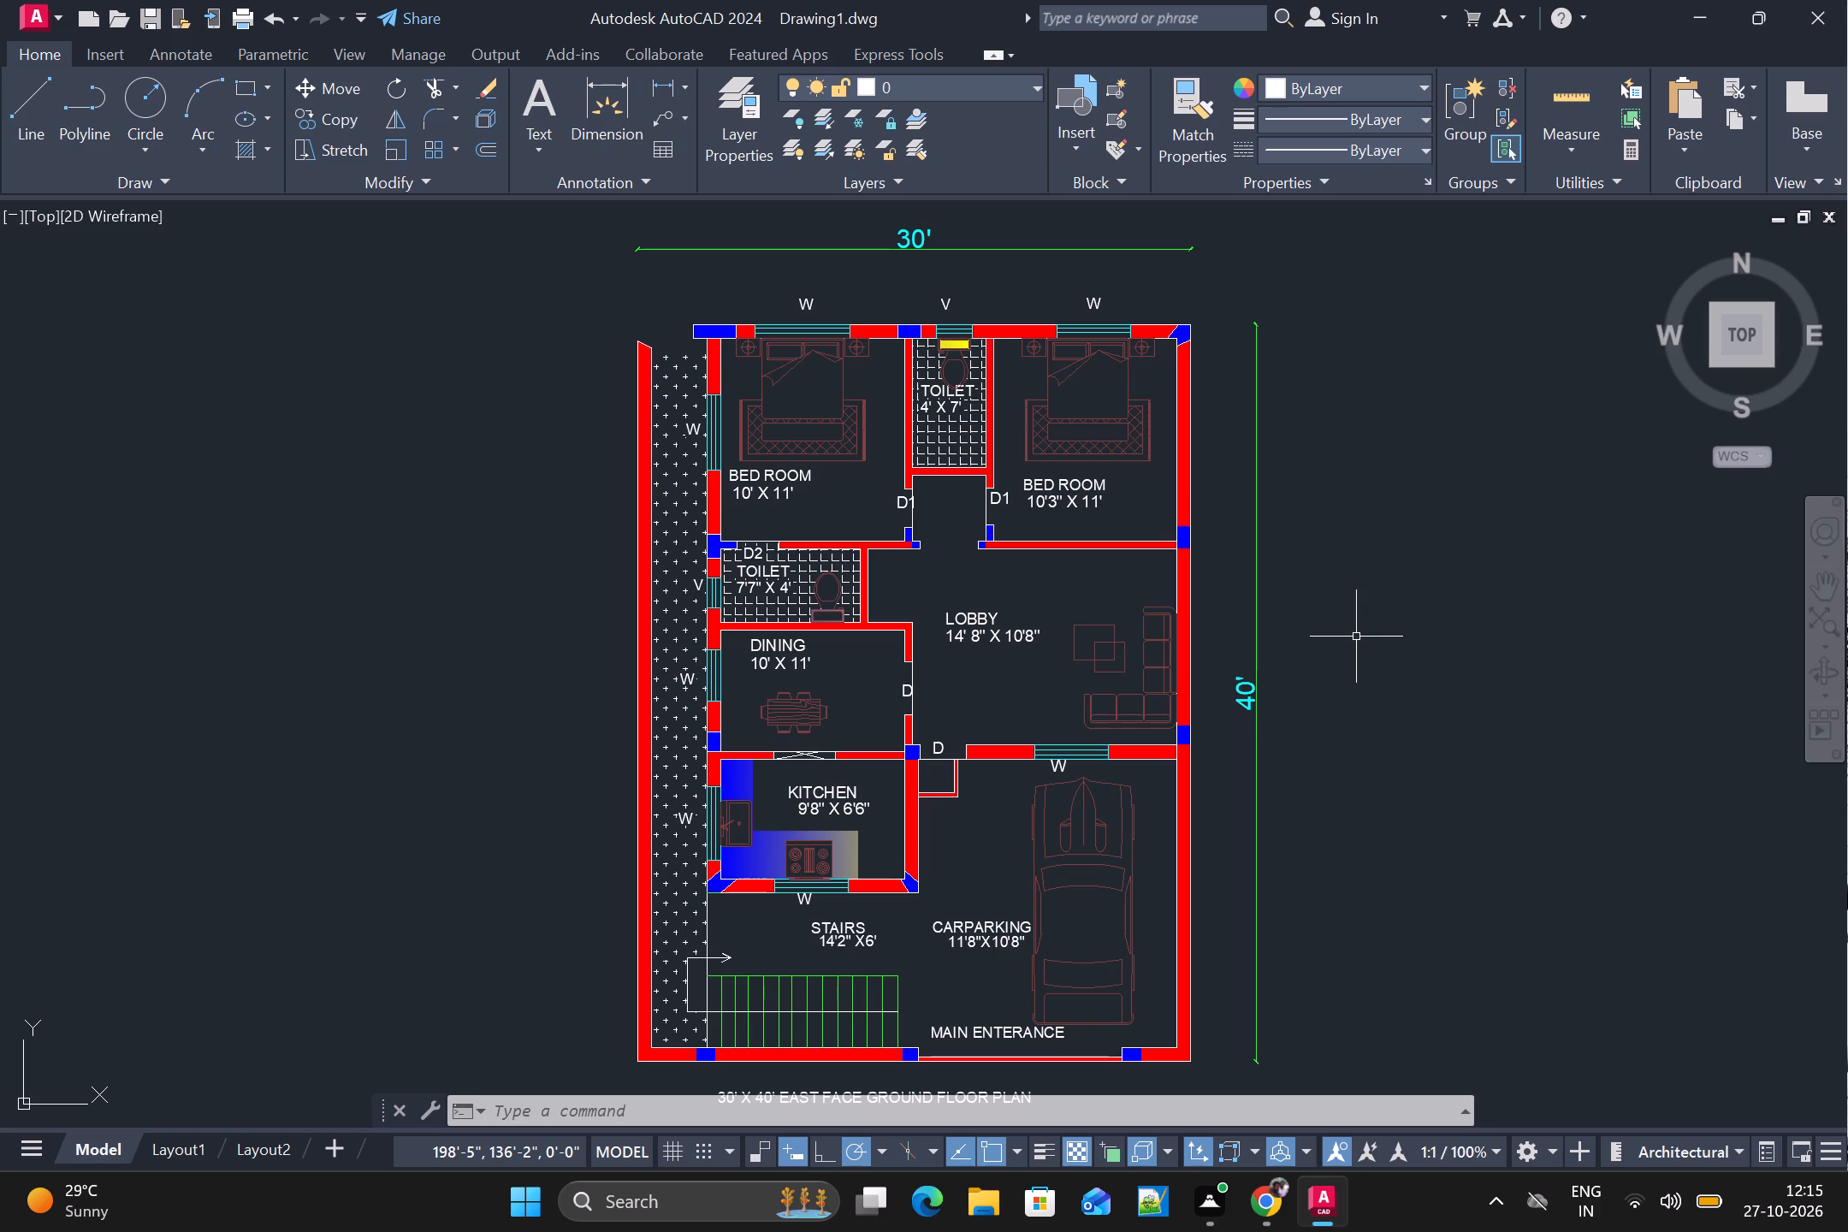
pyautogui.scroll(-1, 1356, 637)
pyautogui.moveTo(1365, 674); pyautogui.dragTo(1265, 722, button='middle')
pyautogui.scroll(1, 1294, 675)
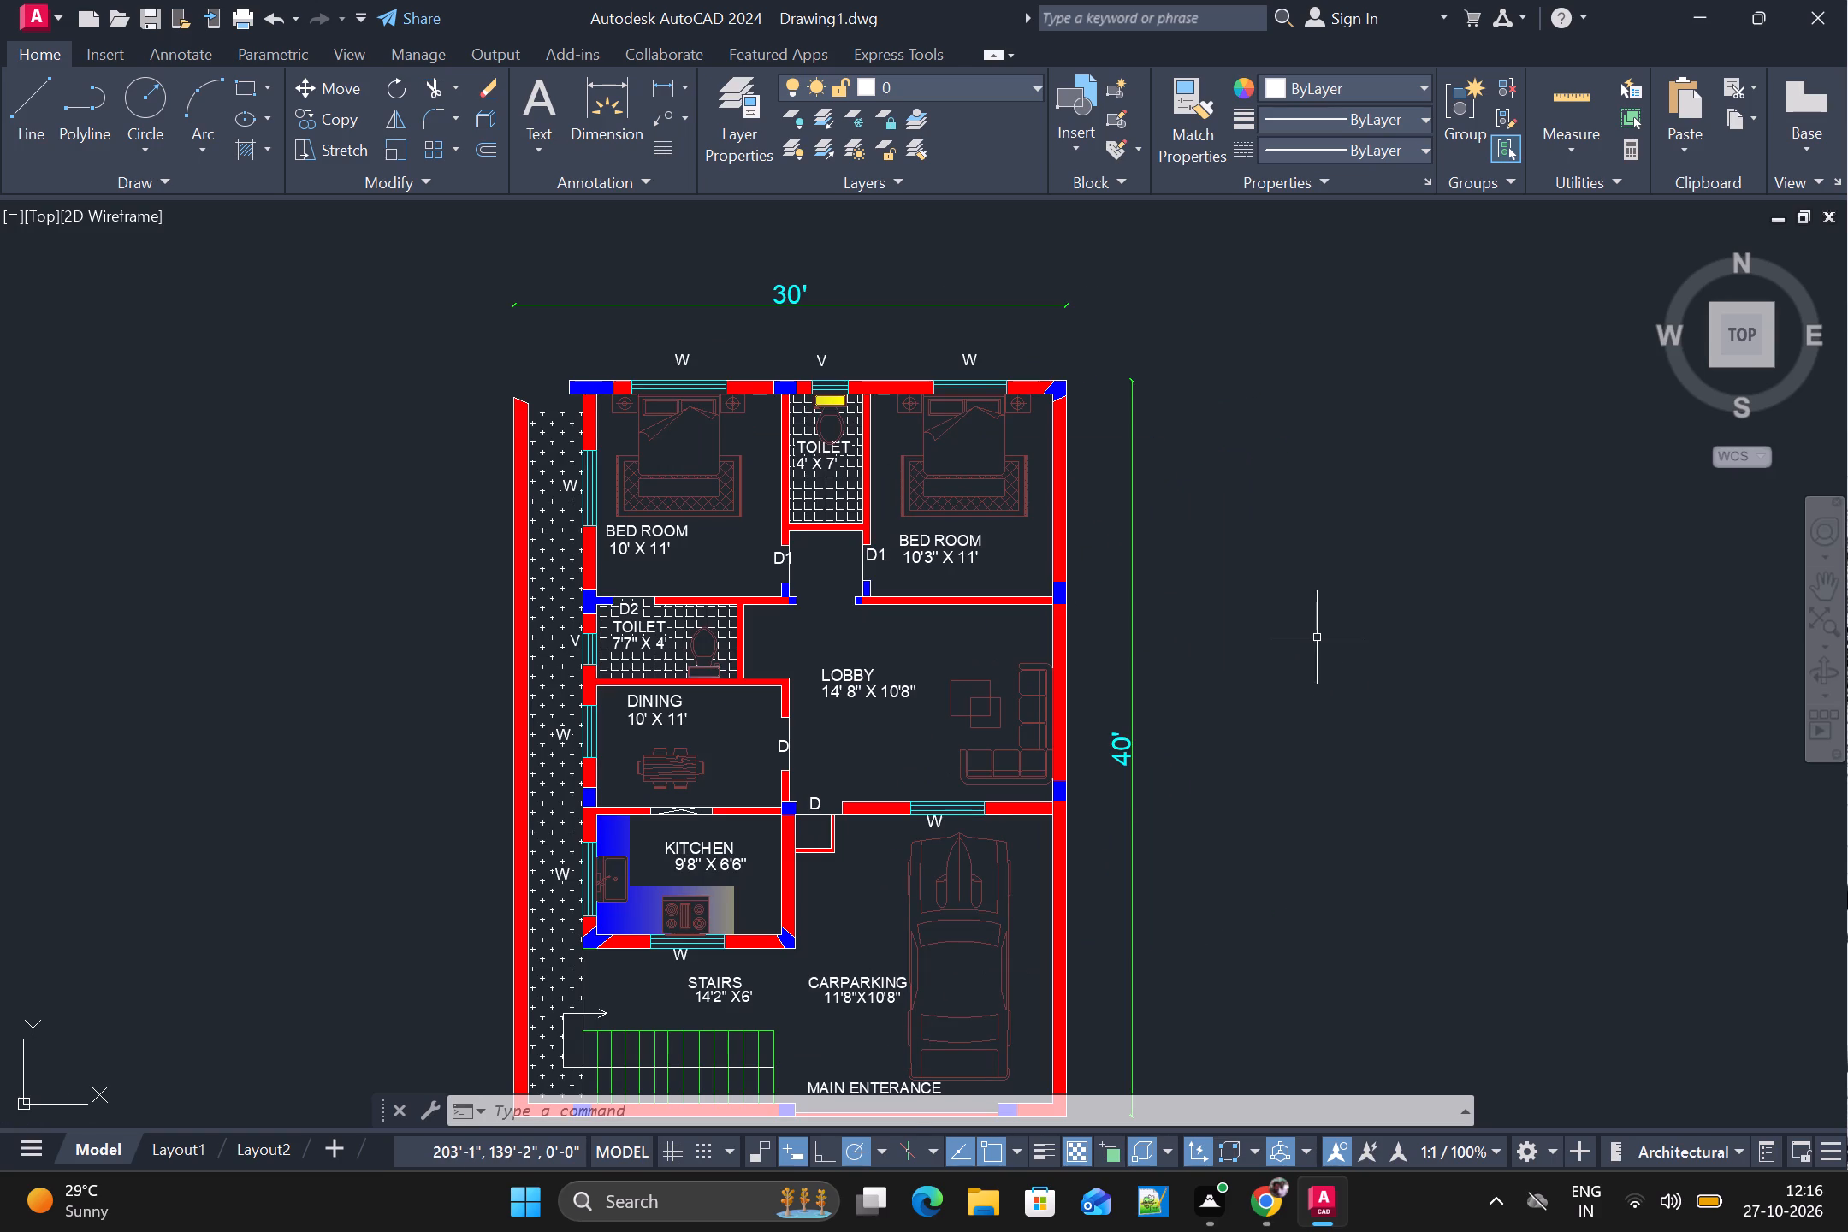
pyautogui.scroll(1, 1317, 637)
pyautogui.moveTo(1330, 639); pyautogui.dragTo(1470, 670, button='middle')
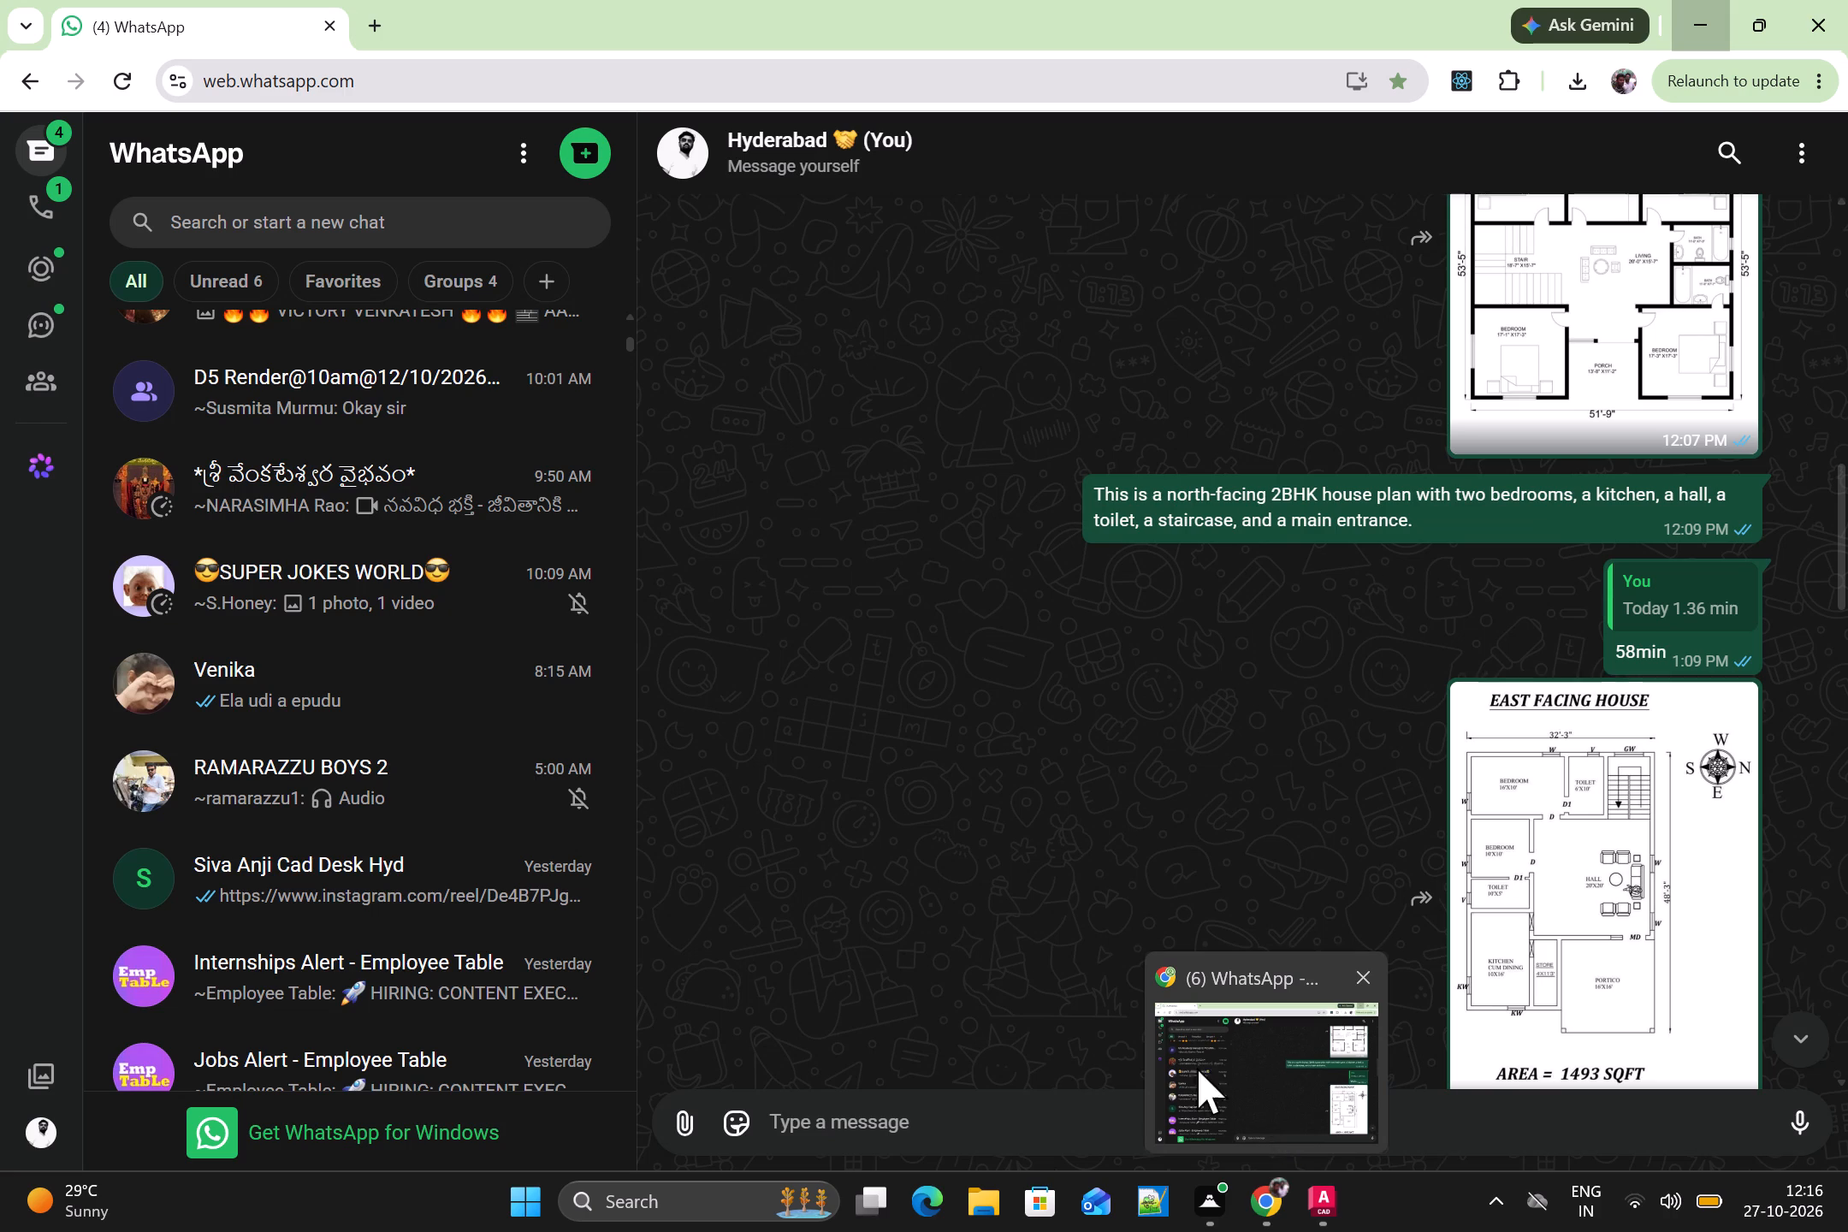
# Find Telegram Desktop through the Windows search and launch it.
pyautogui.click(725, 1184)
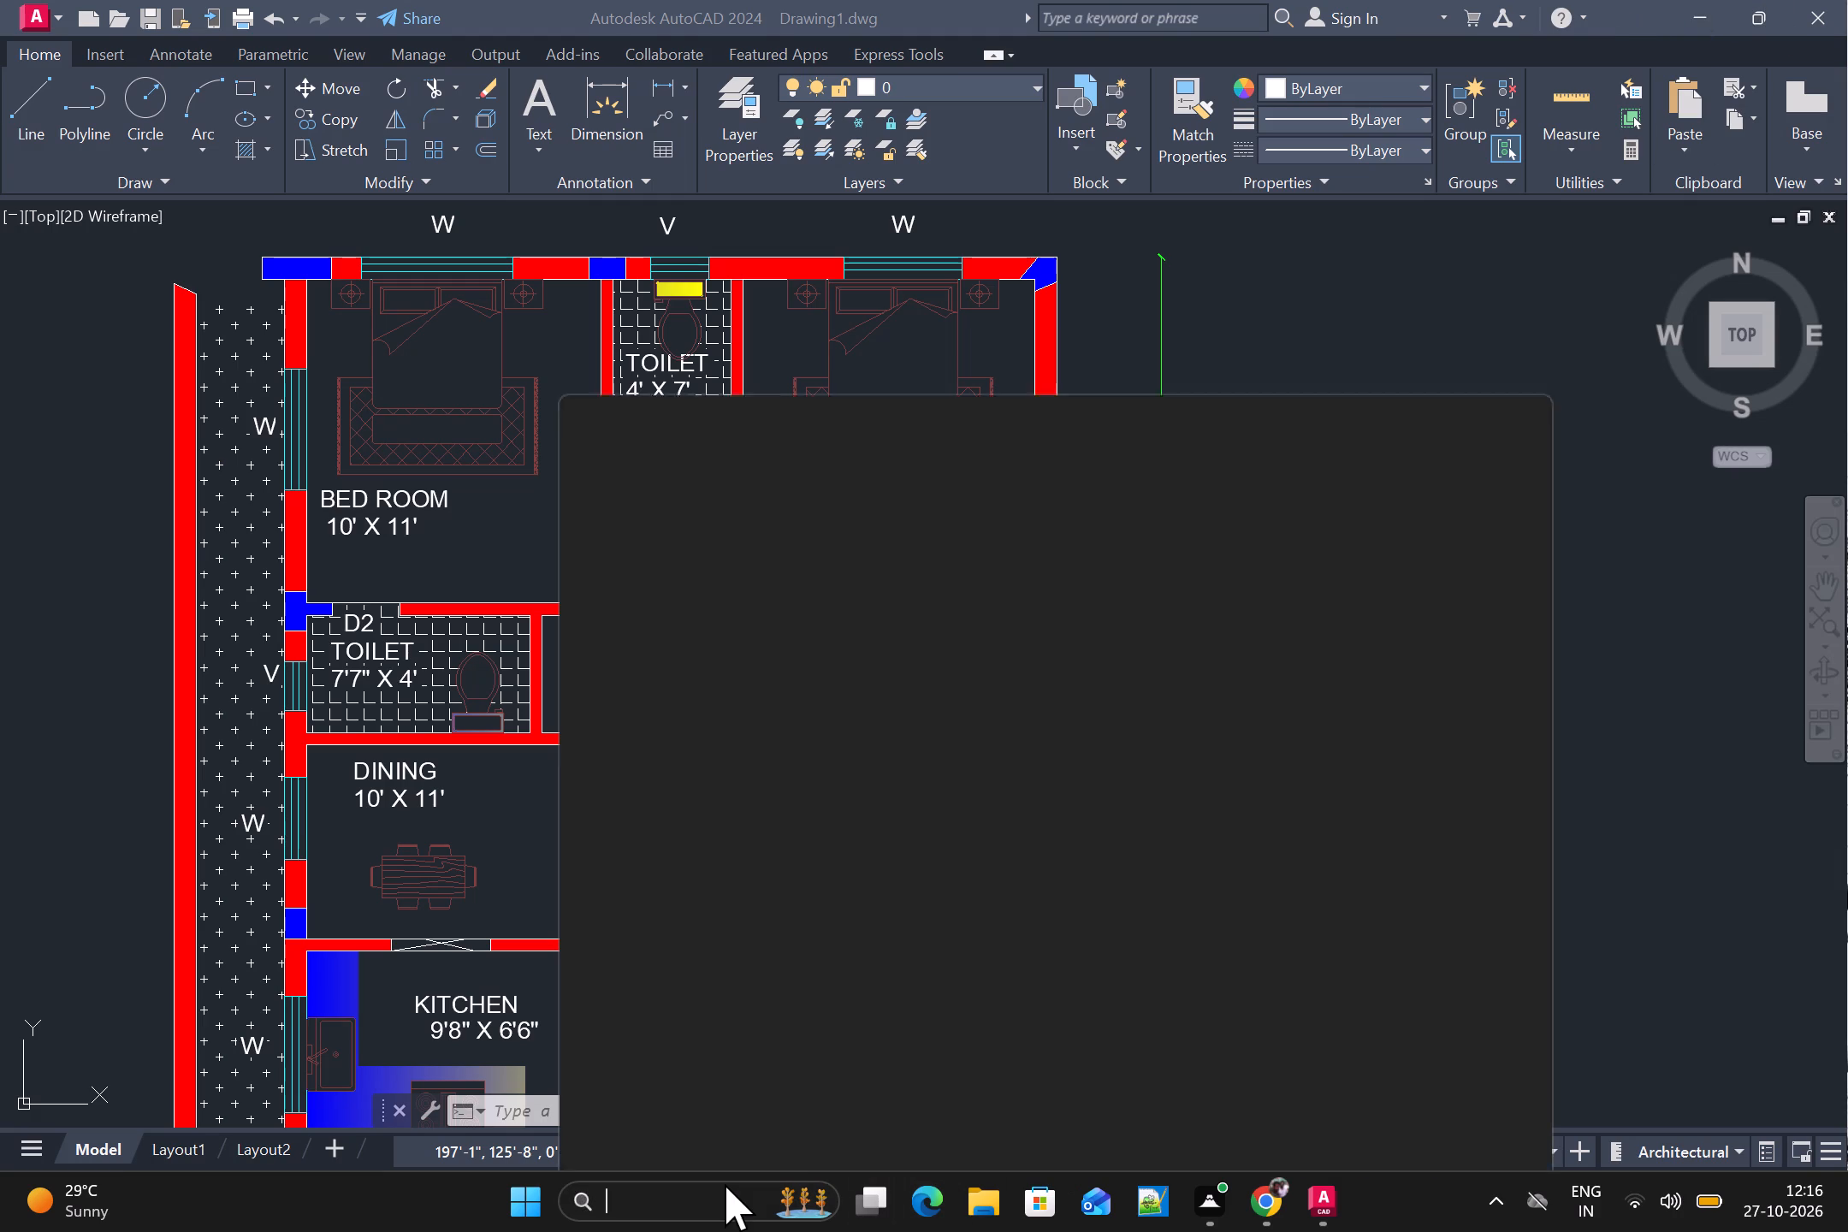
pyautogui.press('t')
pyautogui.press('e')
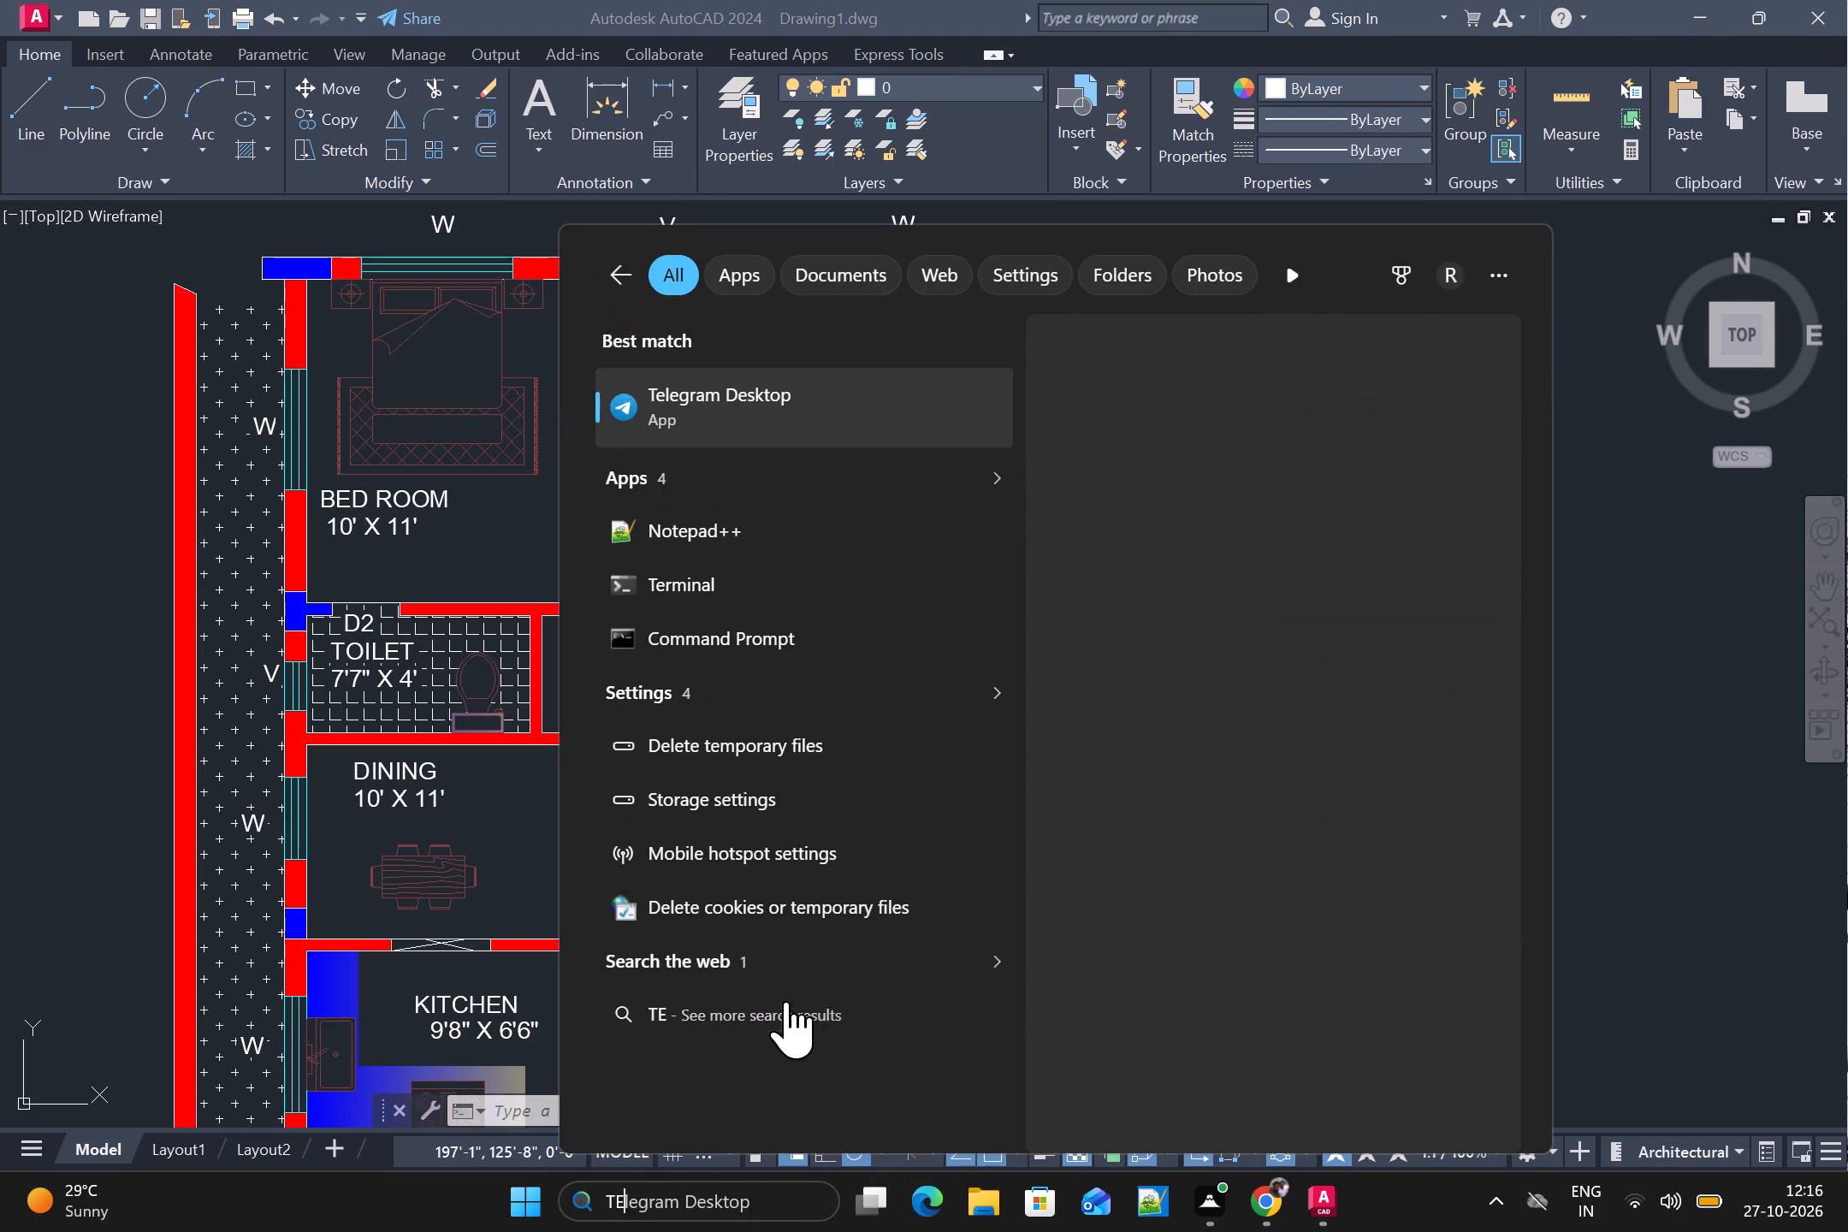
pyautogui.click(806, 409)
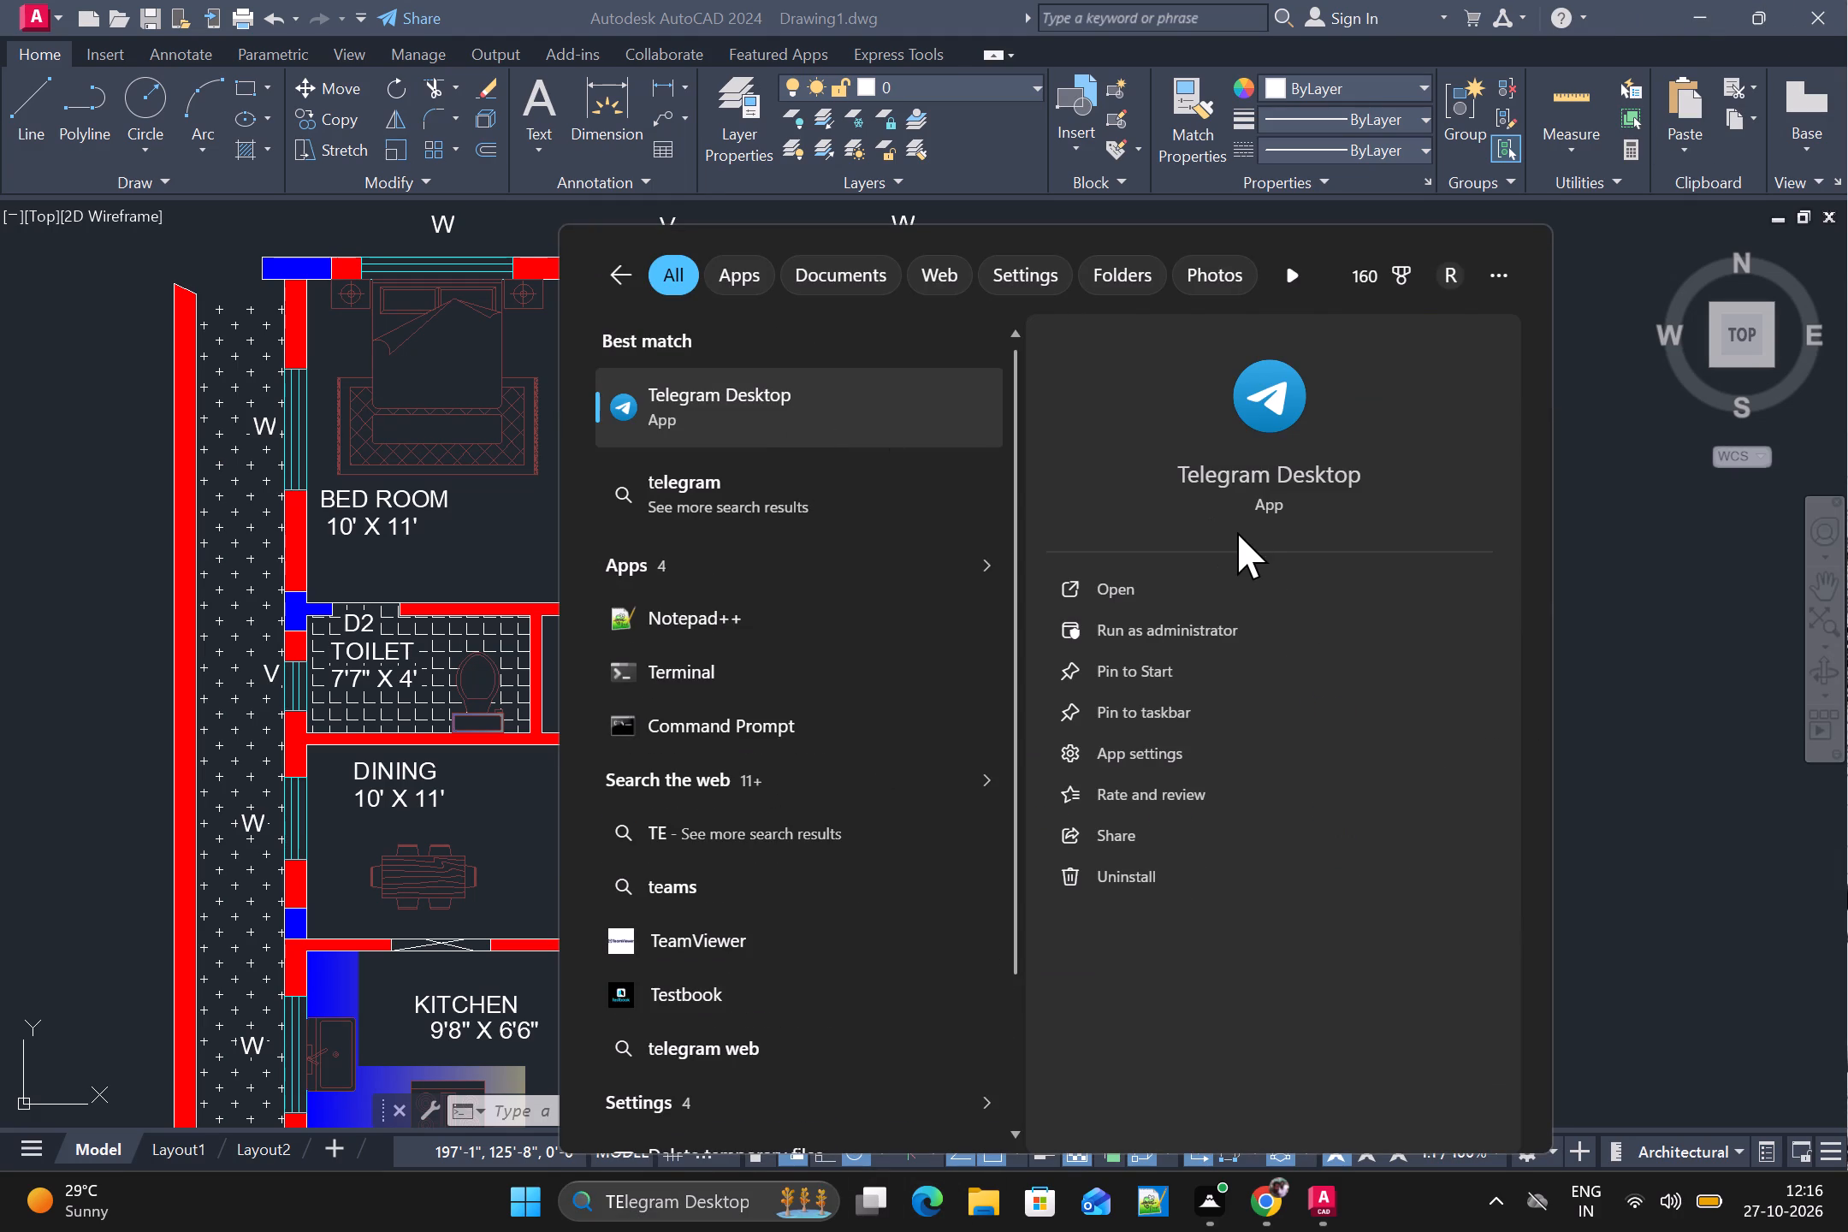
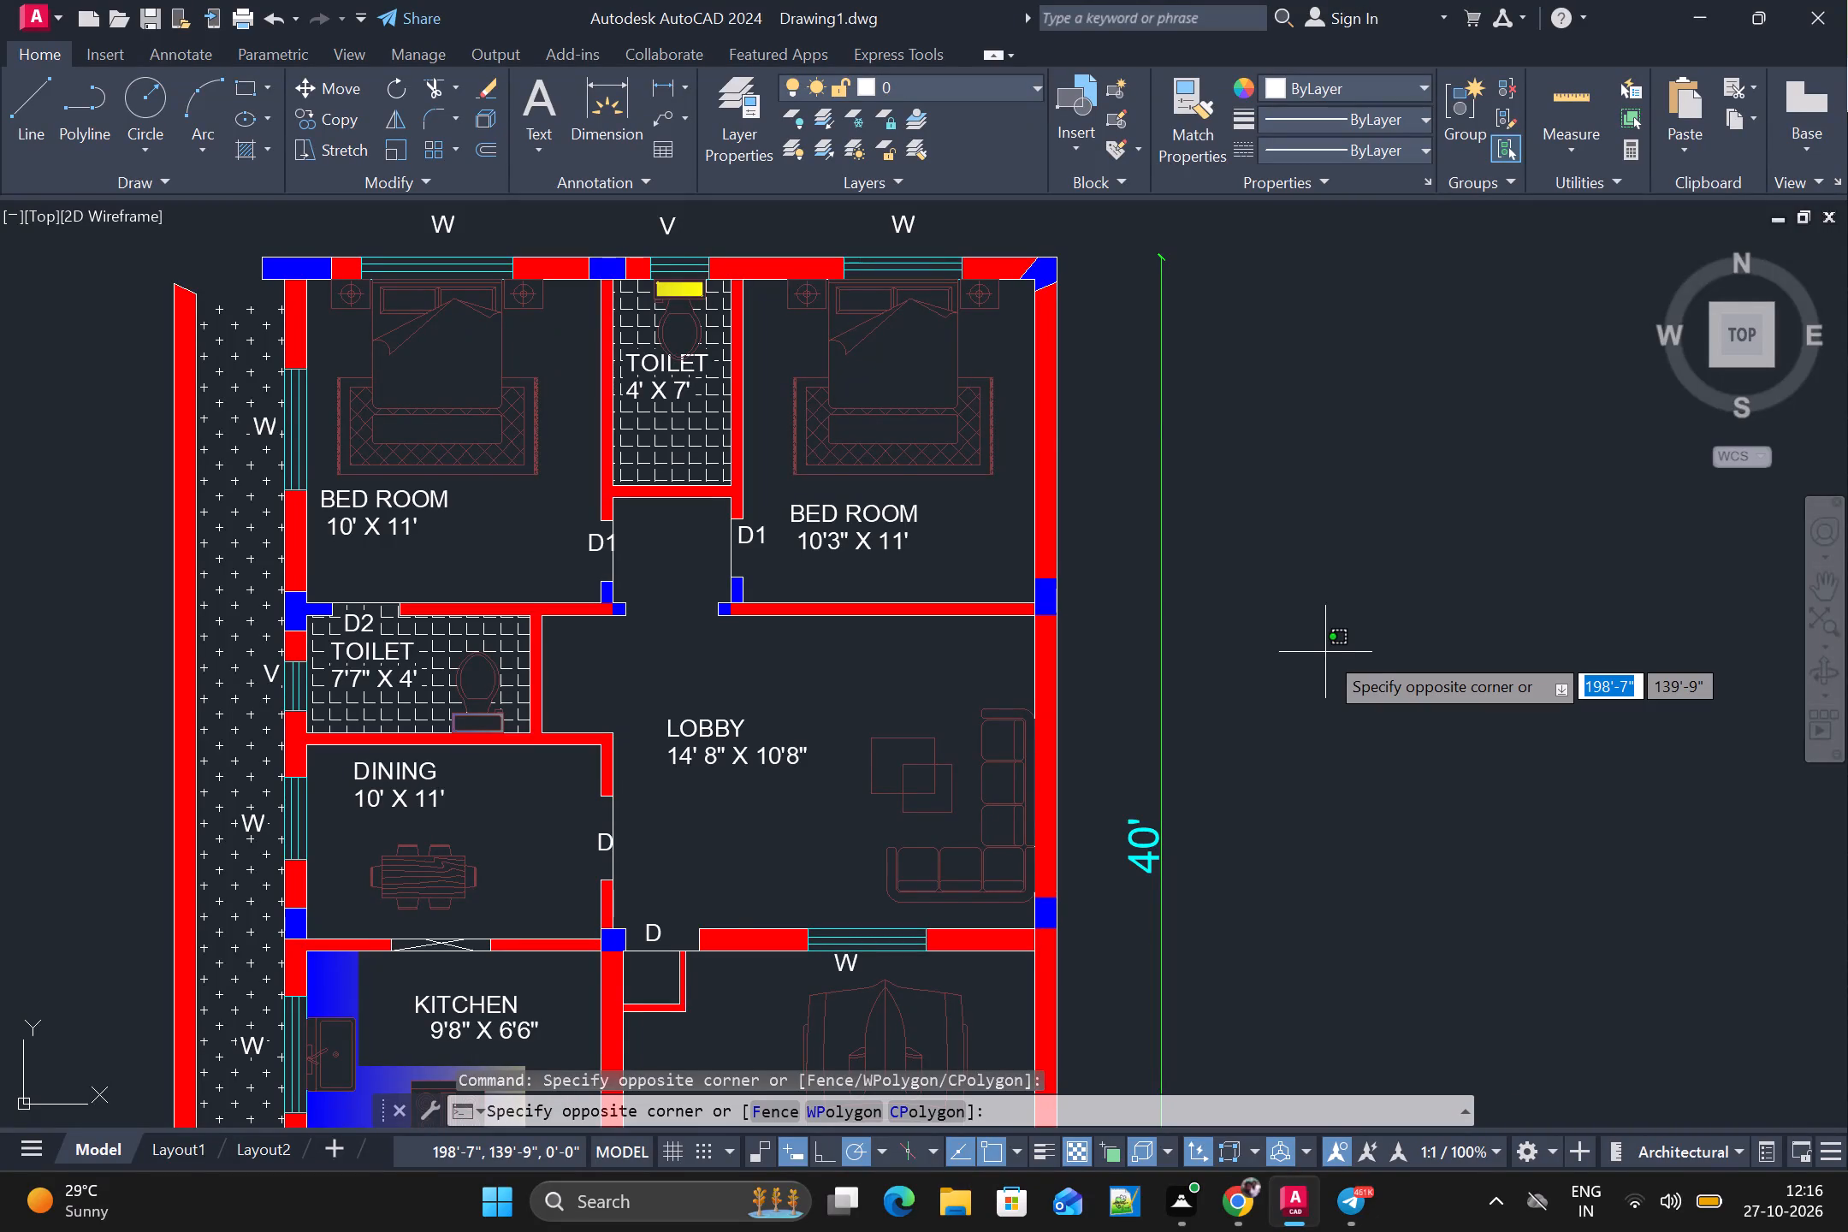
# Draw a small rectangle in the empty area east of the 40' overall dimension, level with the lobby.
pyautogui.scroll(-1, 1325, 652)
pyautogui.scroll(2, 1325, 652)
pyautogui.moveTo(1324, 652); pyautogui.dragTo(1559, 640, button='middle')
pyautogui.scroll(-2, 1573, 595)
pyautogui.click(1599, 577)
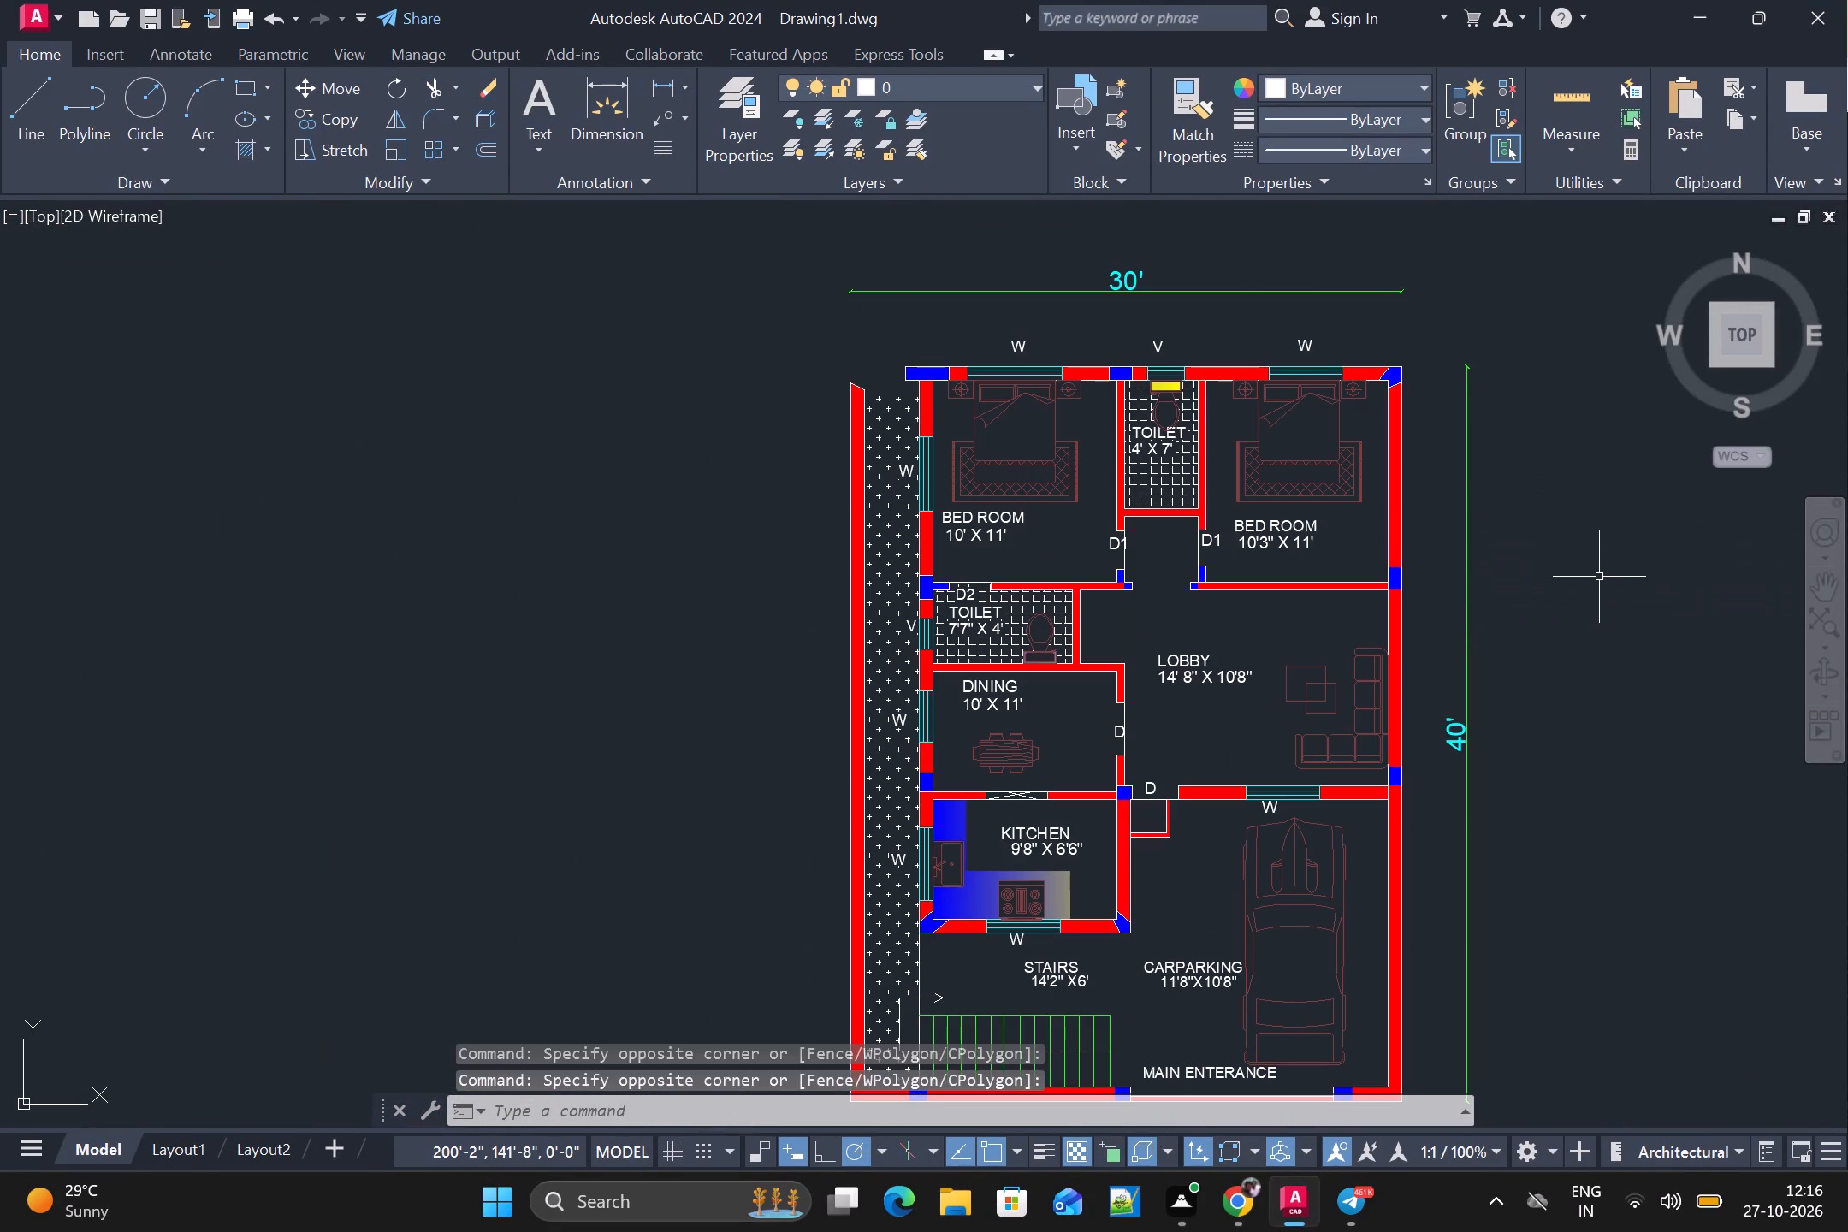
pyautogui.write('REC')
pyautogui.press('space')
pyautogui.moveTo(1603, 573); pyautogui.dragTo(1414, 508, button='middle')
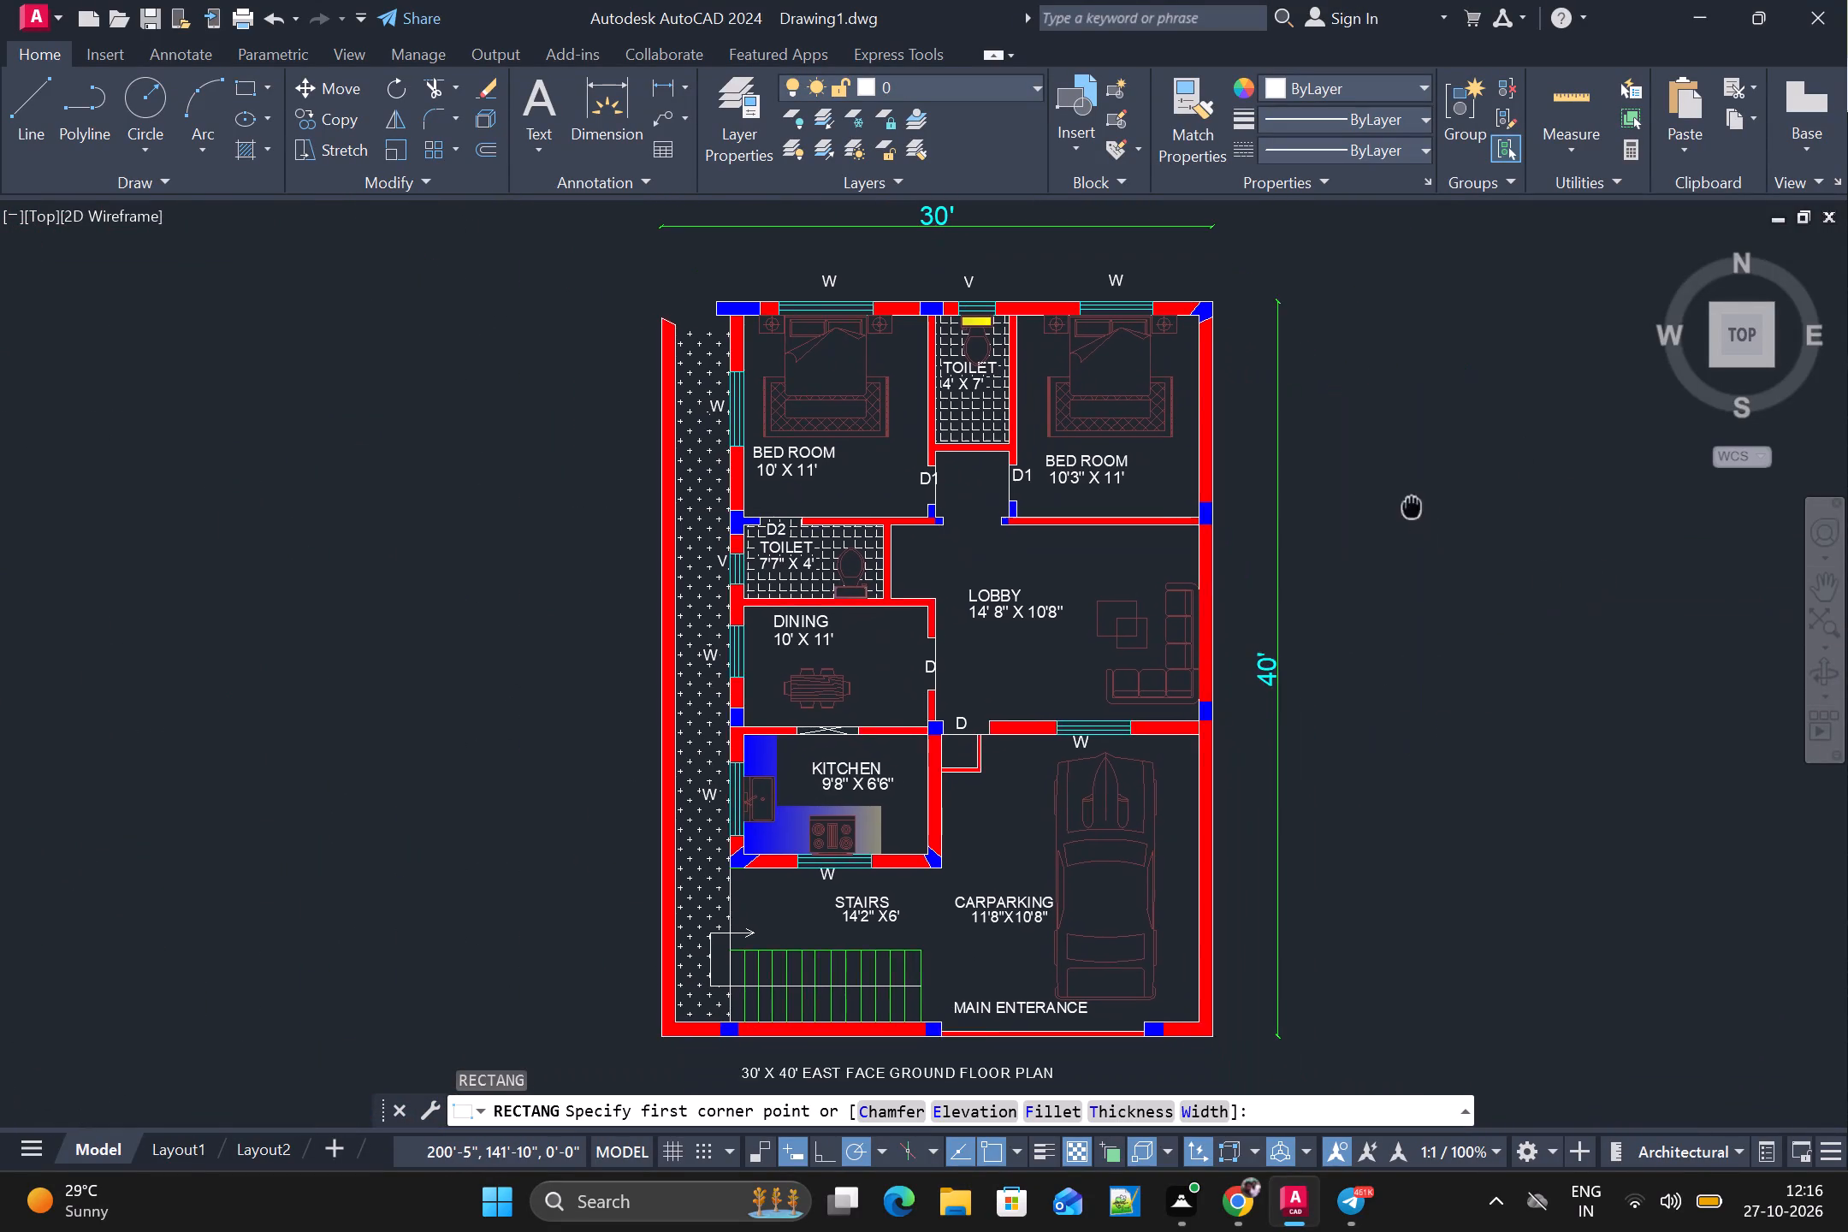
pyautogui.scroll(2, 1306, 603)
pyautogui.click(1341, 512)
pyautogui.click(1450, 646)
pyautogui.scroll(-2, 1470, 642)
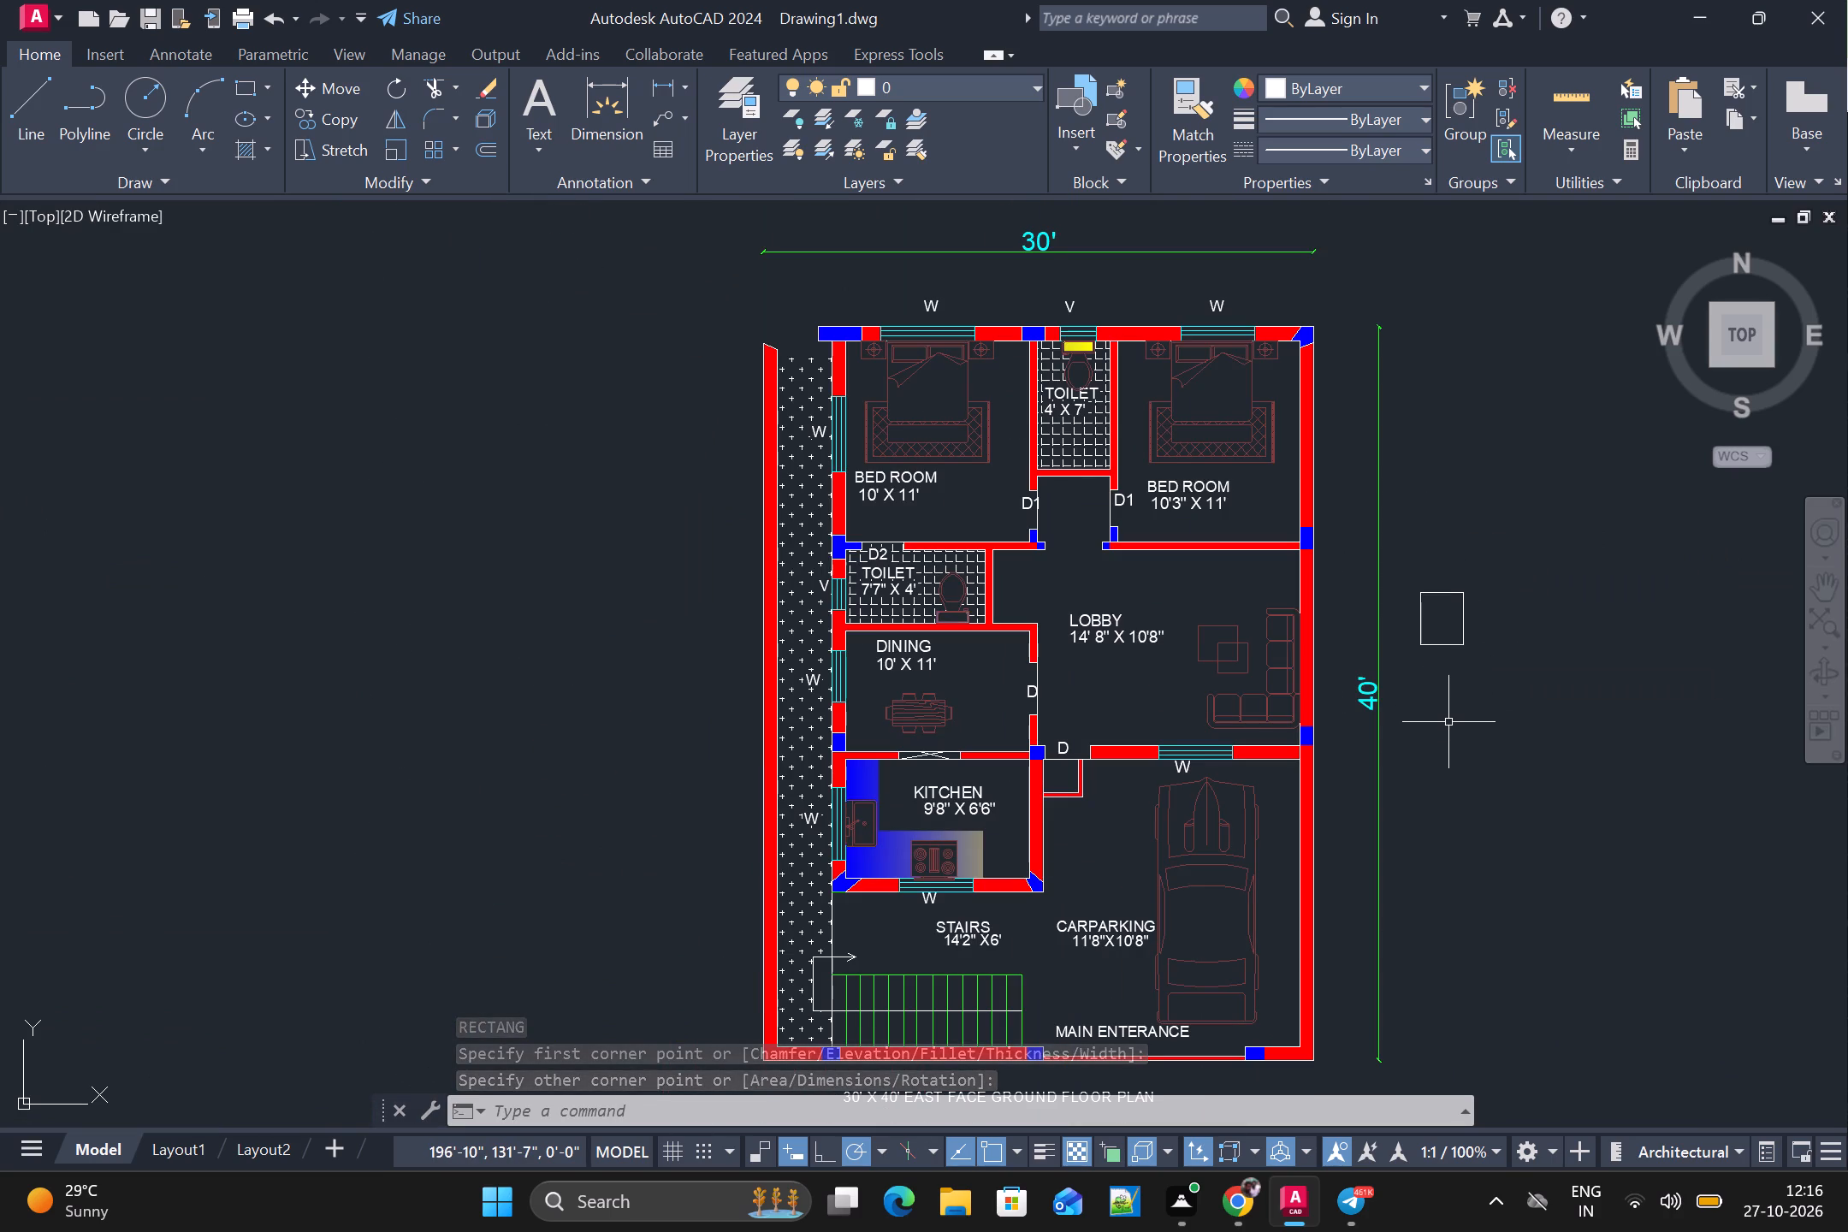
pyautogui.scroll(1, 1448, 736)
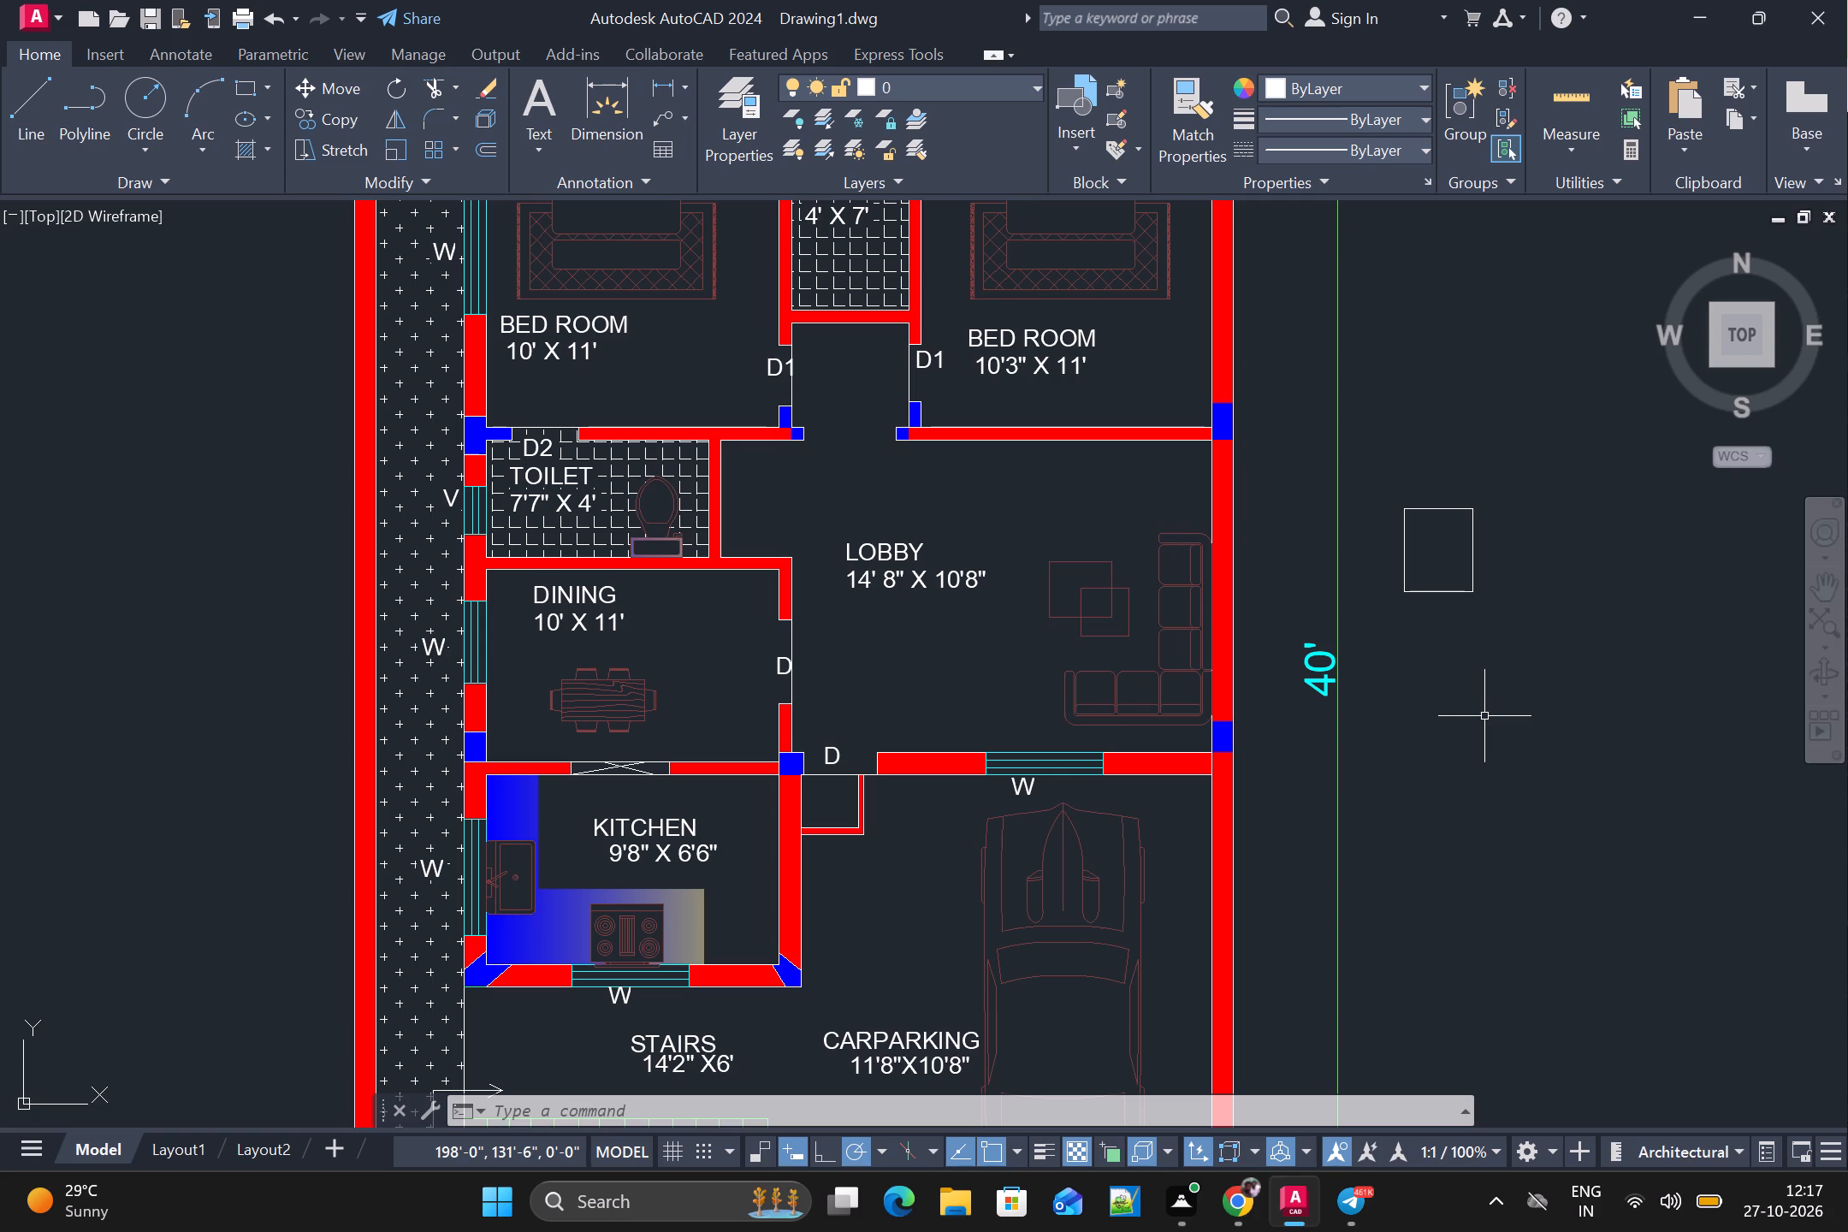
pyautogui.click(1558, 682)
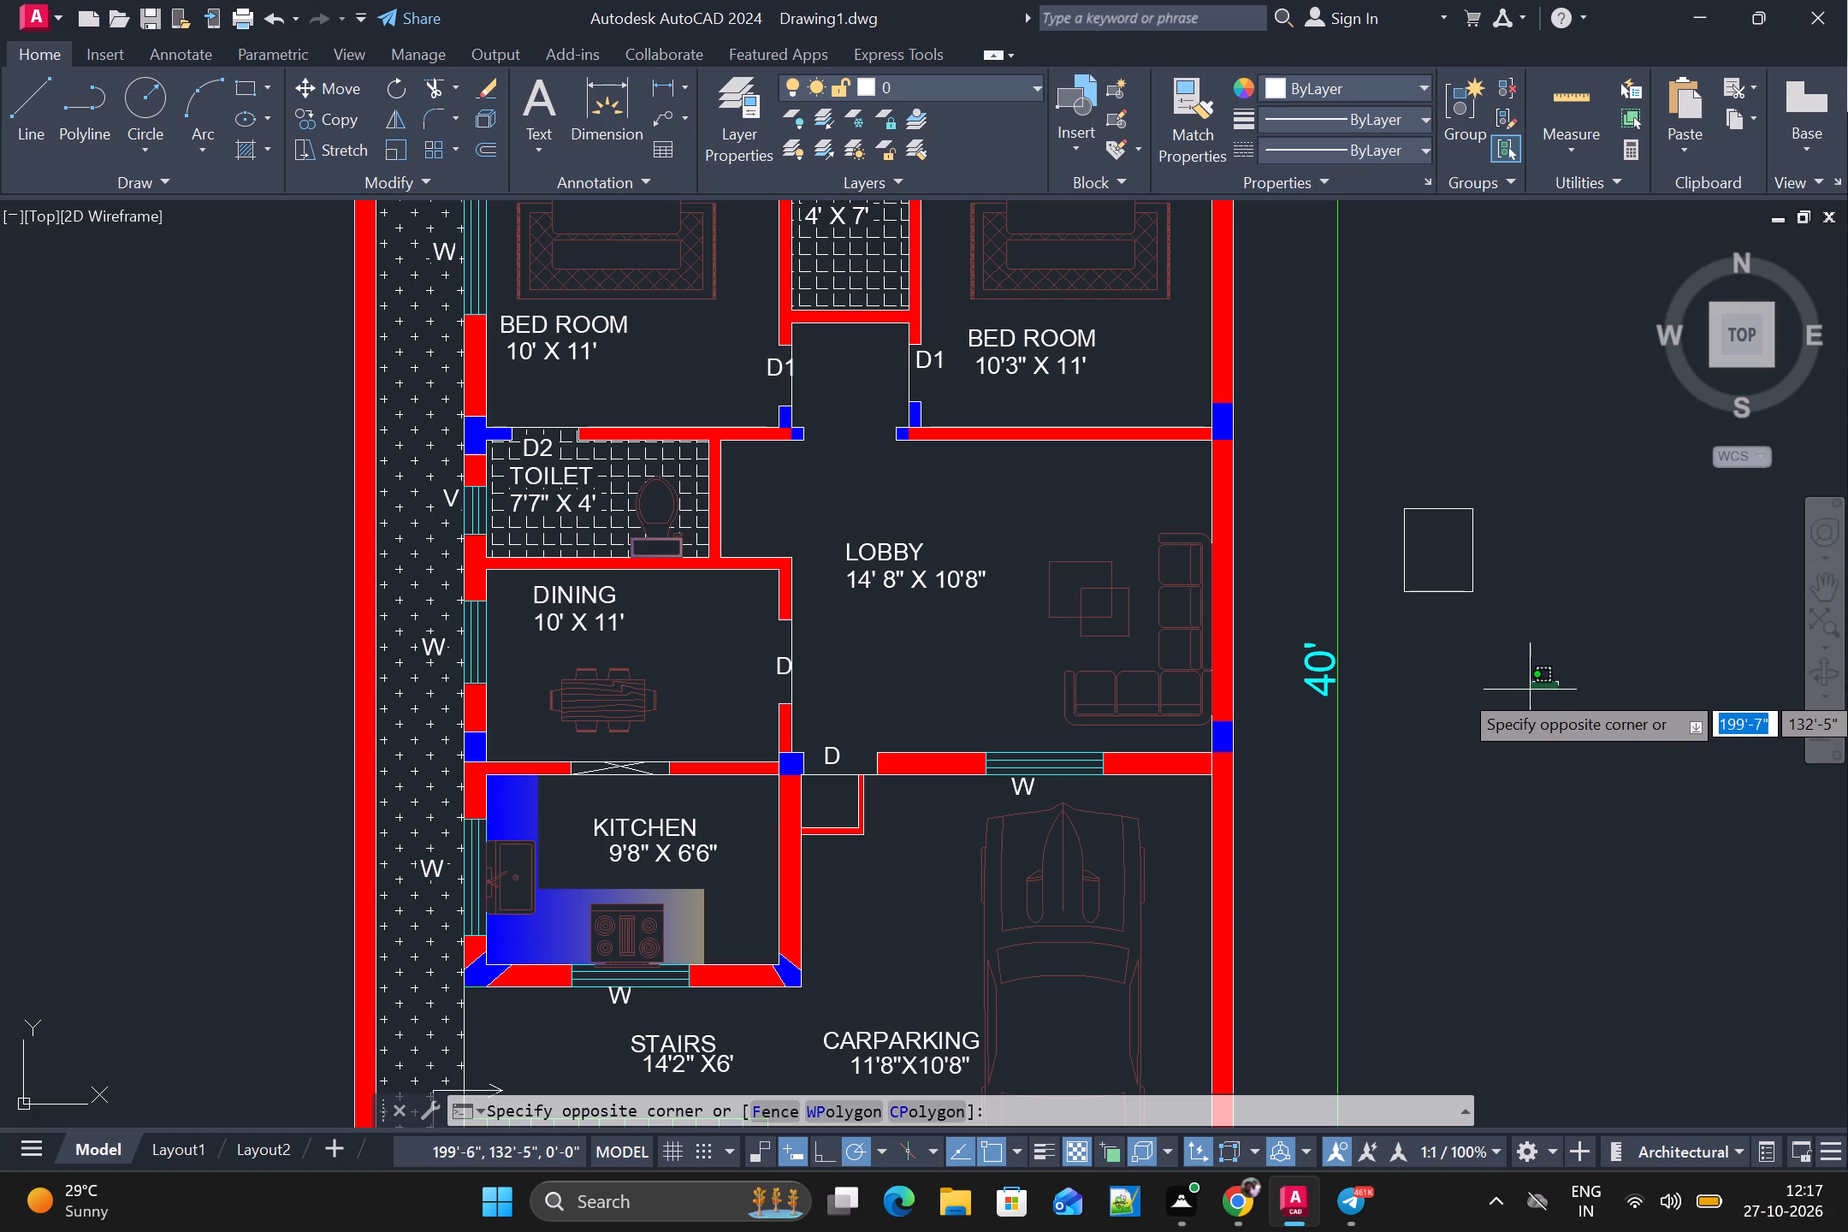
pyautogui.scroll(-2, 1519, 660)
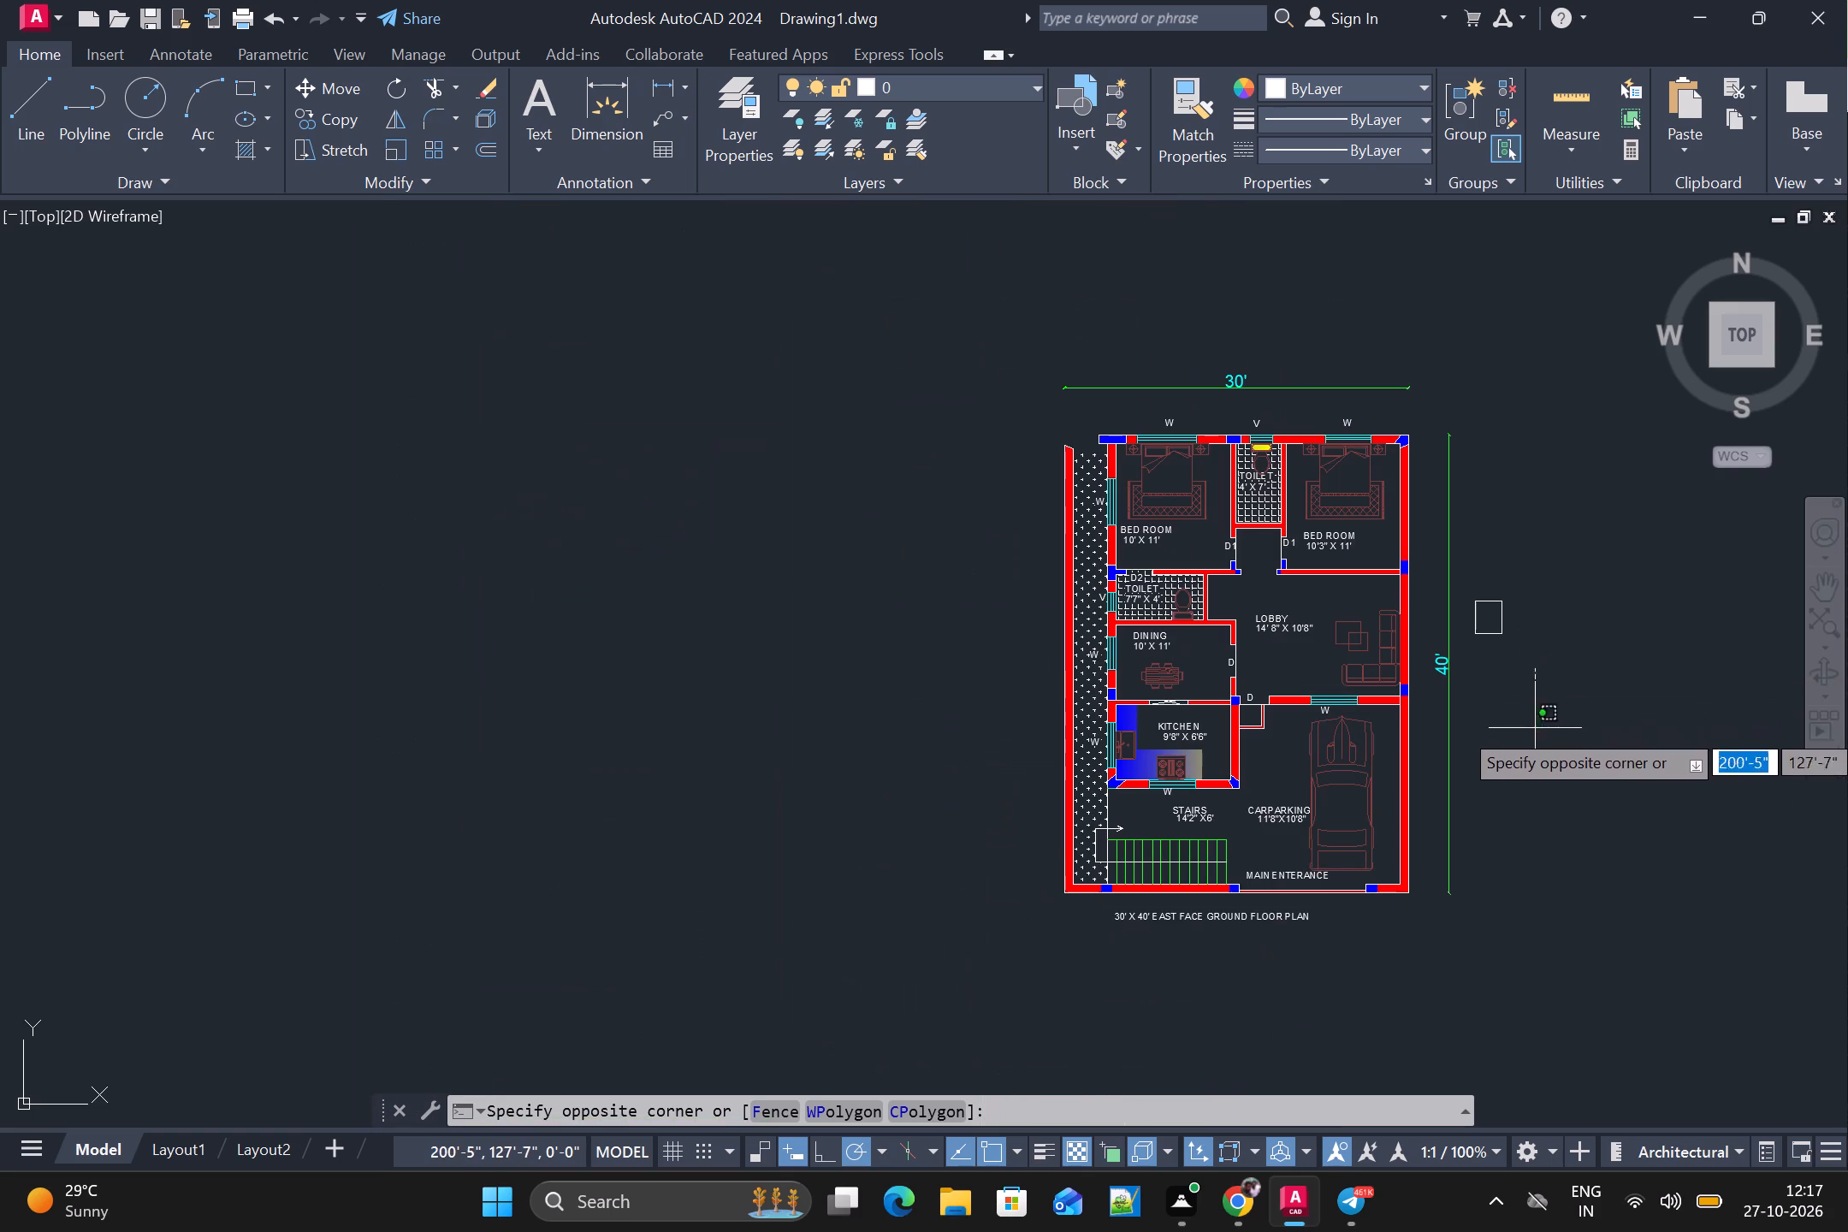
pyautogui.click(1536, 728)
# Start saving the drawing under a new name and browse to the Desktop's FUJI AUTOCAD PROJECTS folder.
pyautogui.click(62, 9)
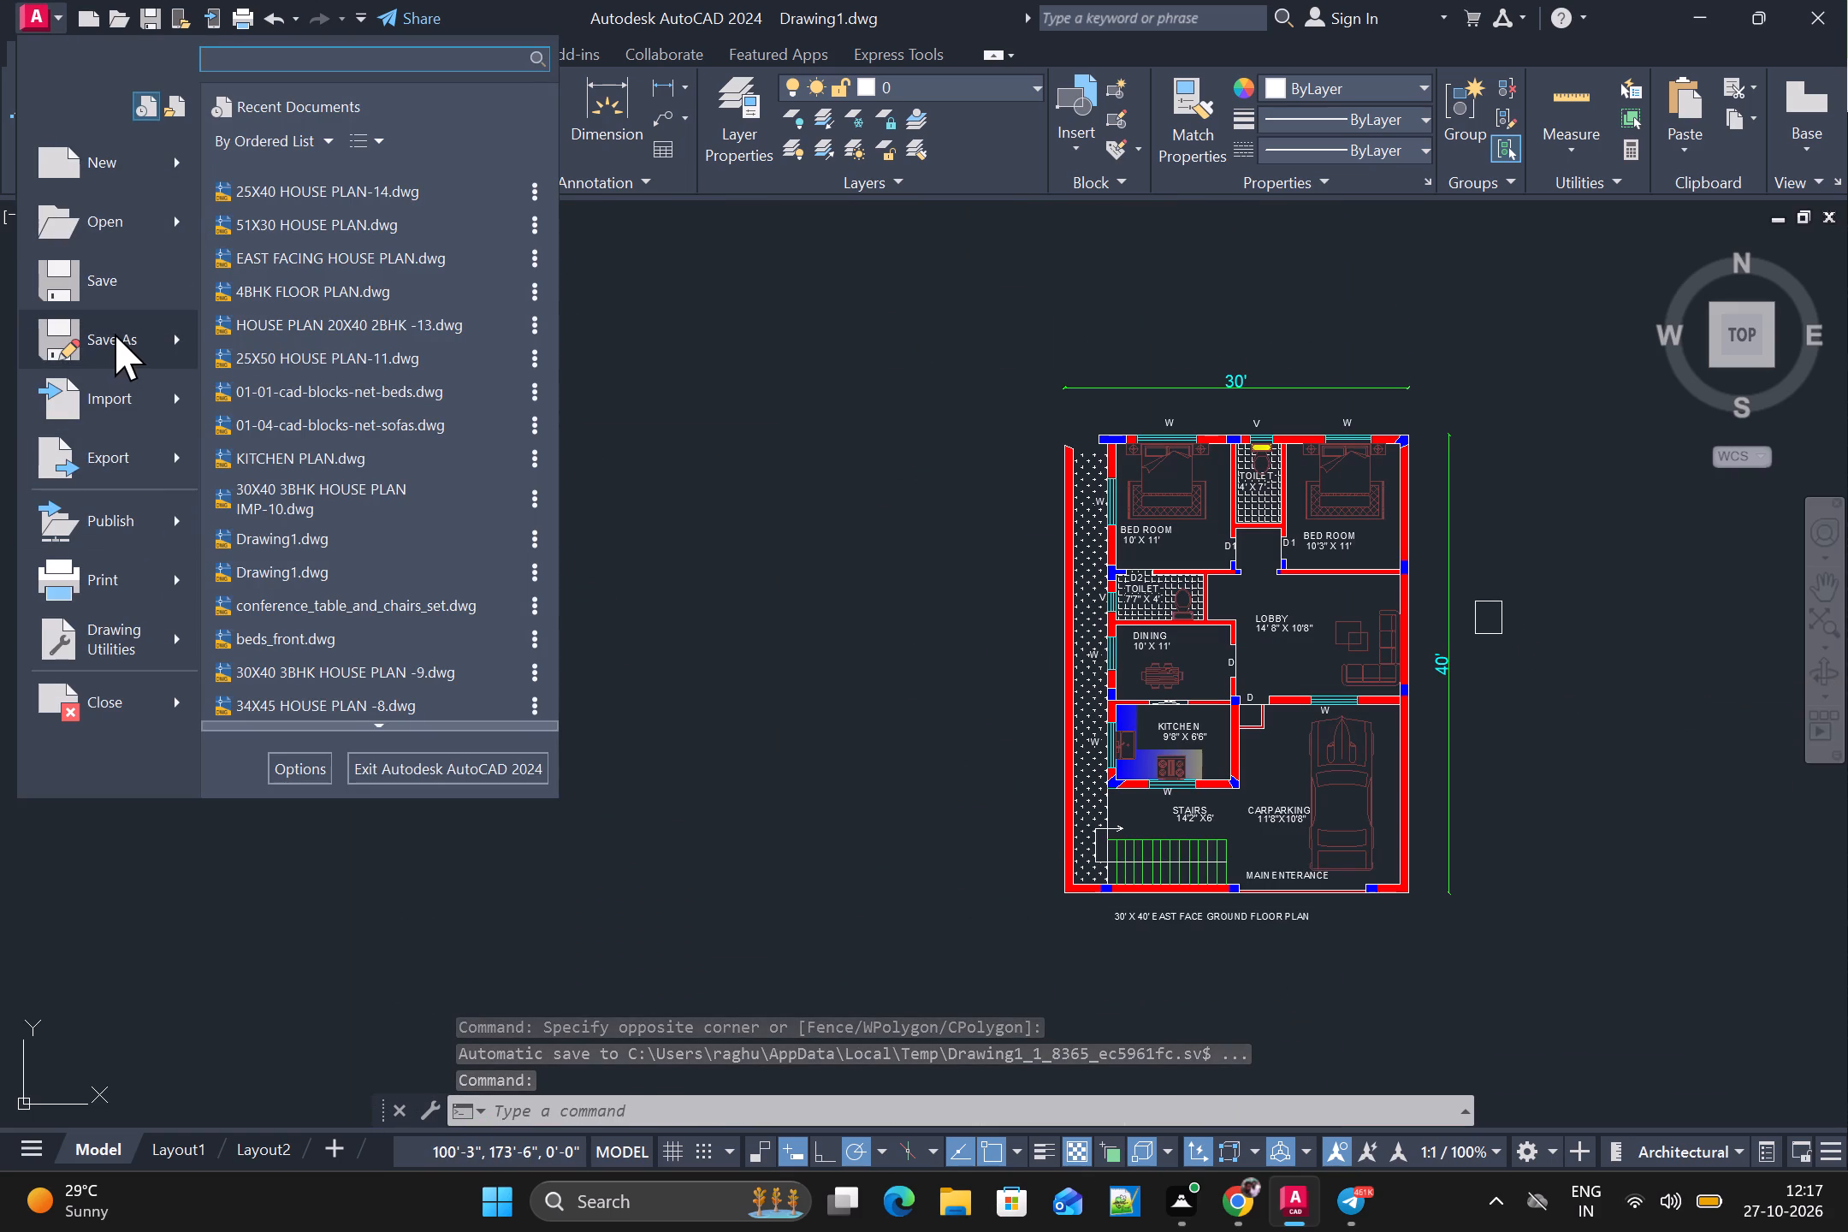
pyautogui.click(115, 334)
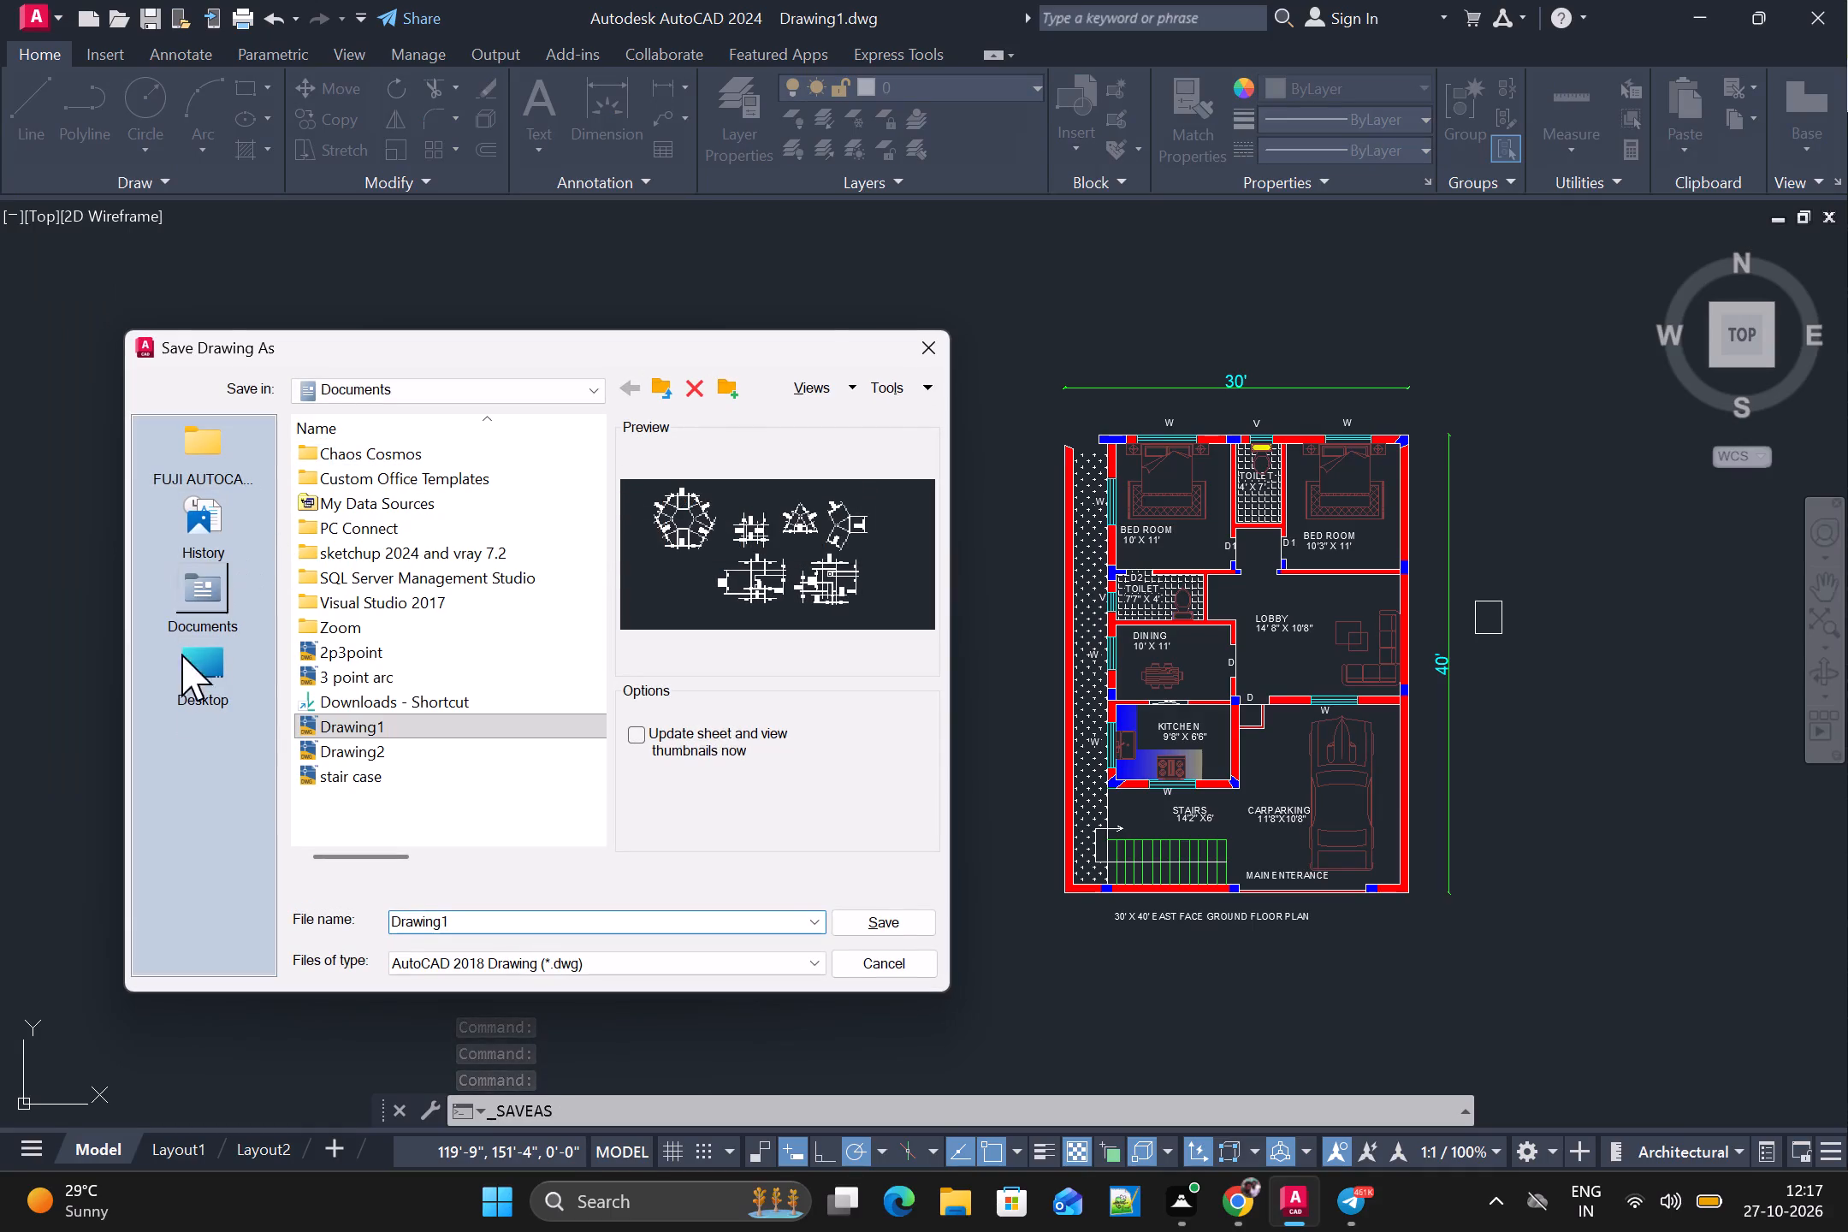
pyautogui.click(204, 669)
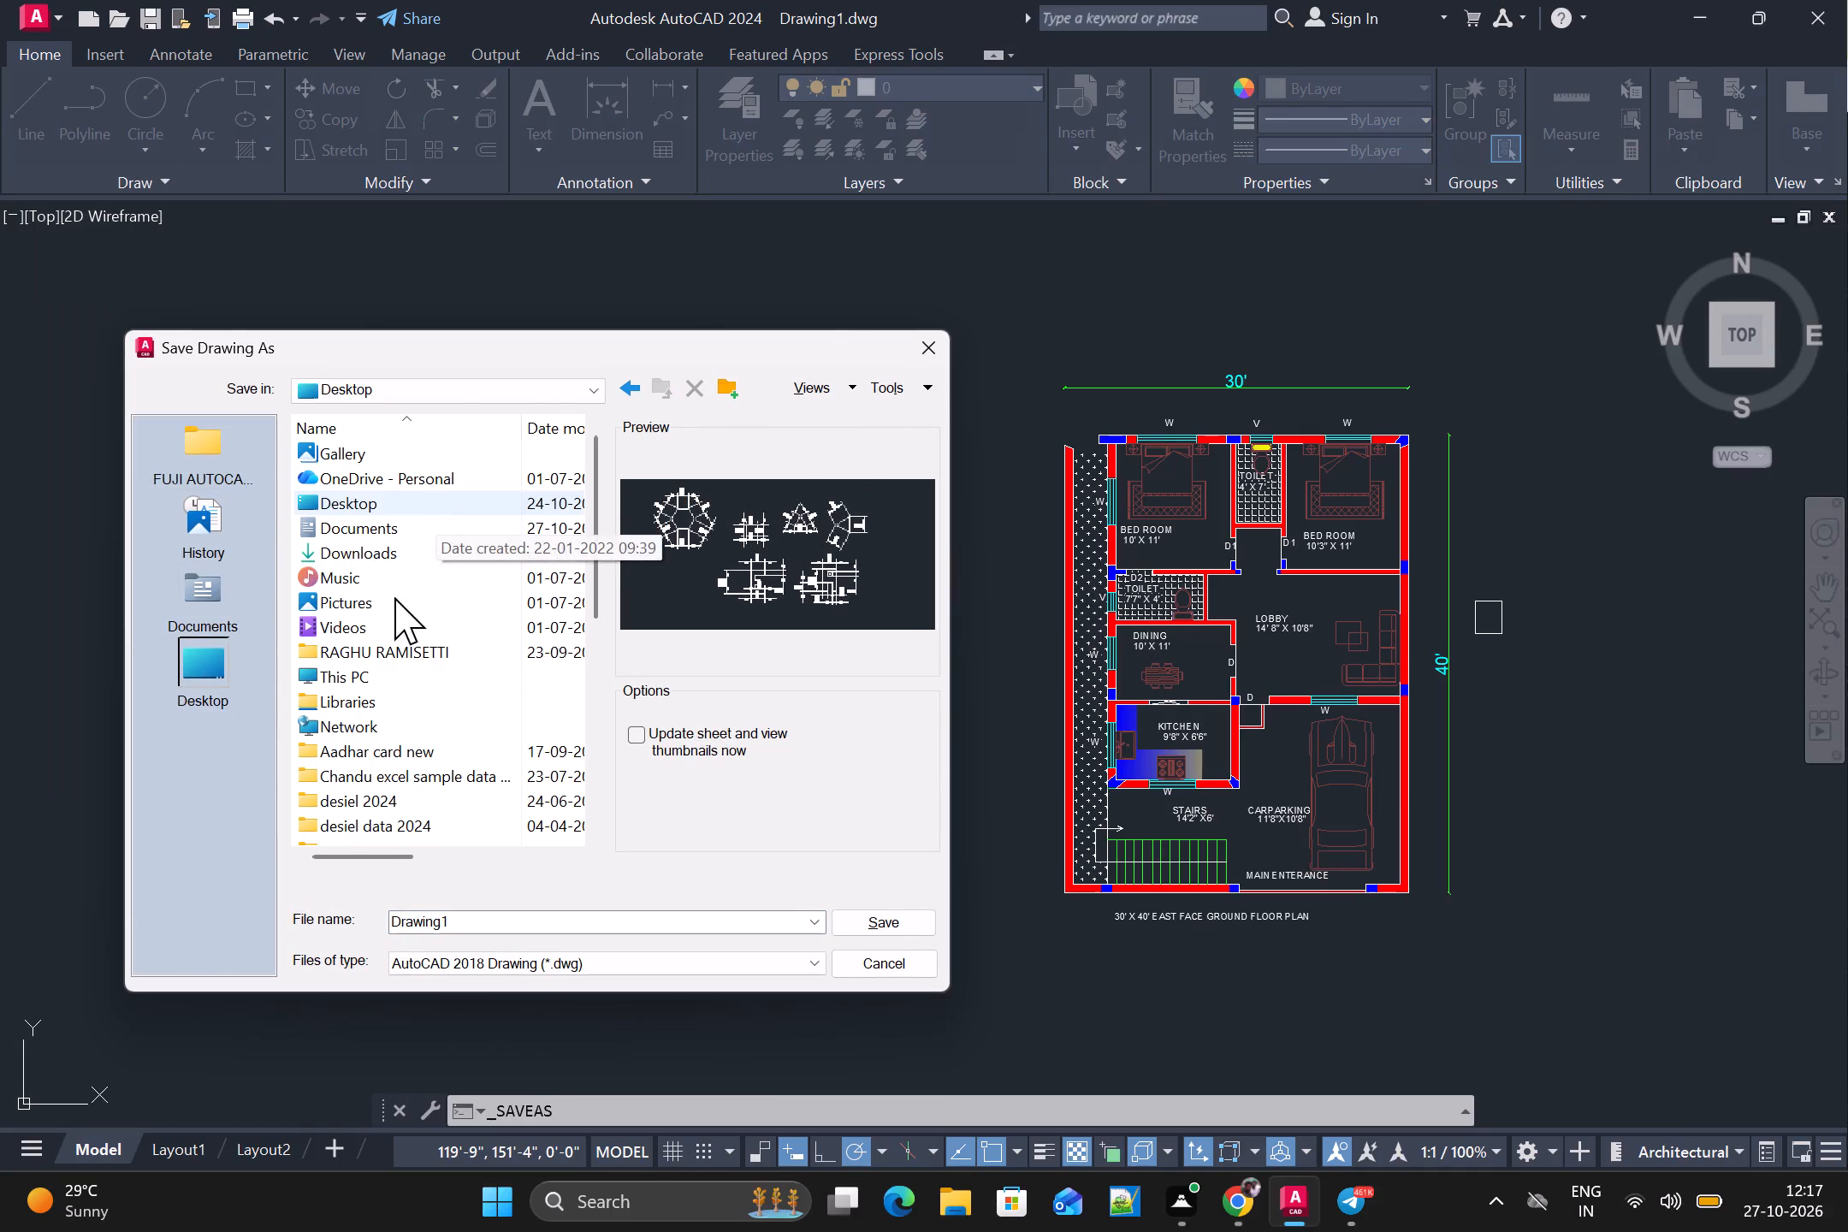
pyautogui.scroll(-1, 415, 758)
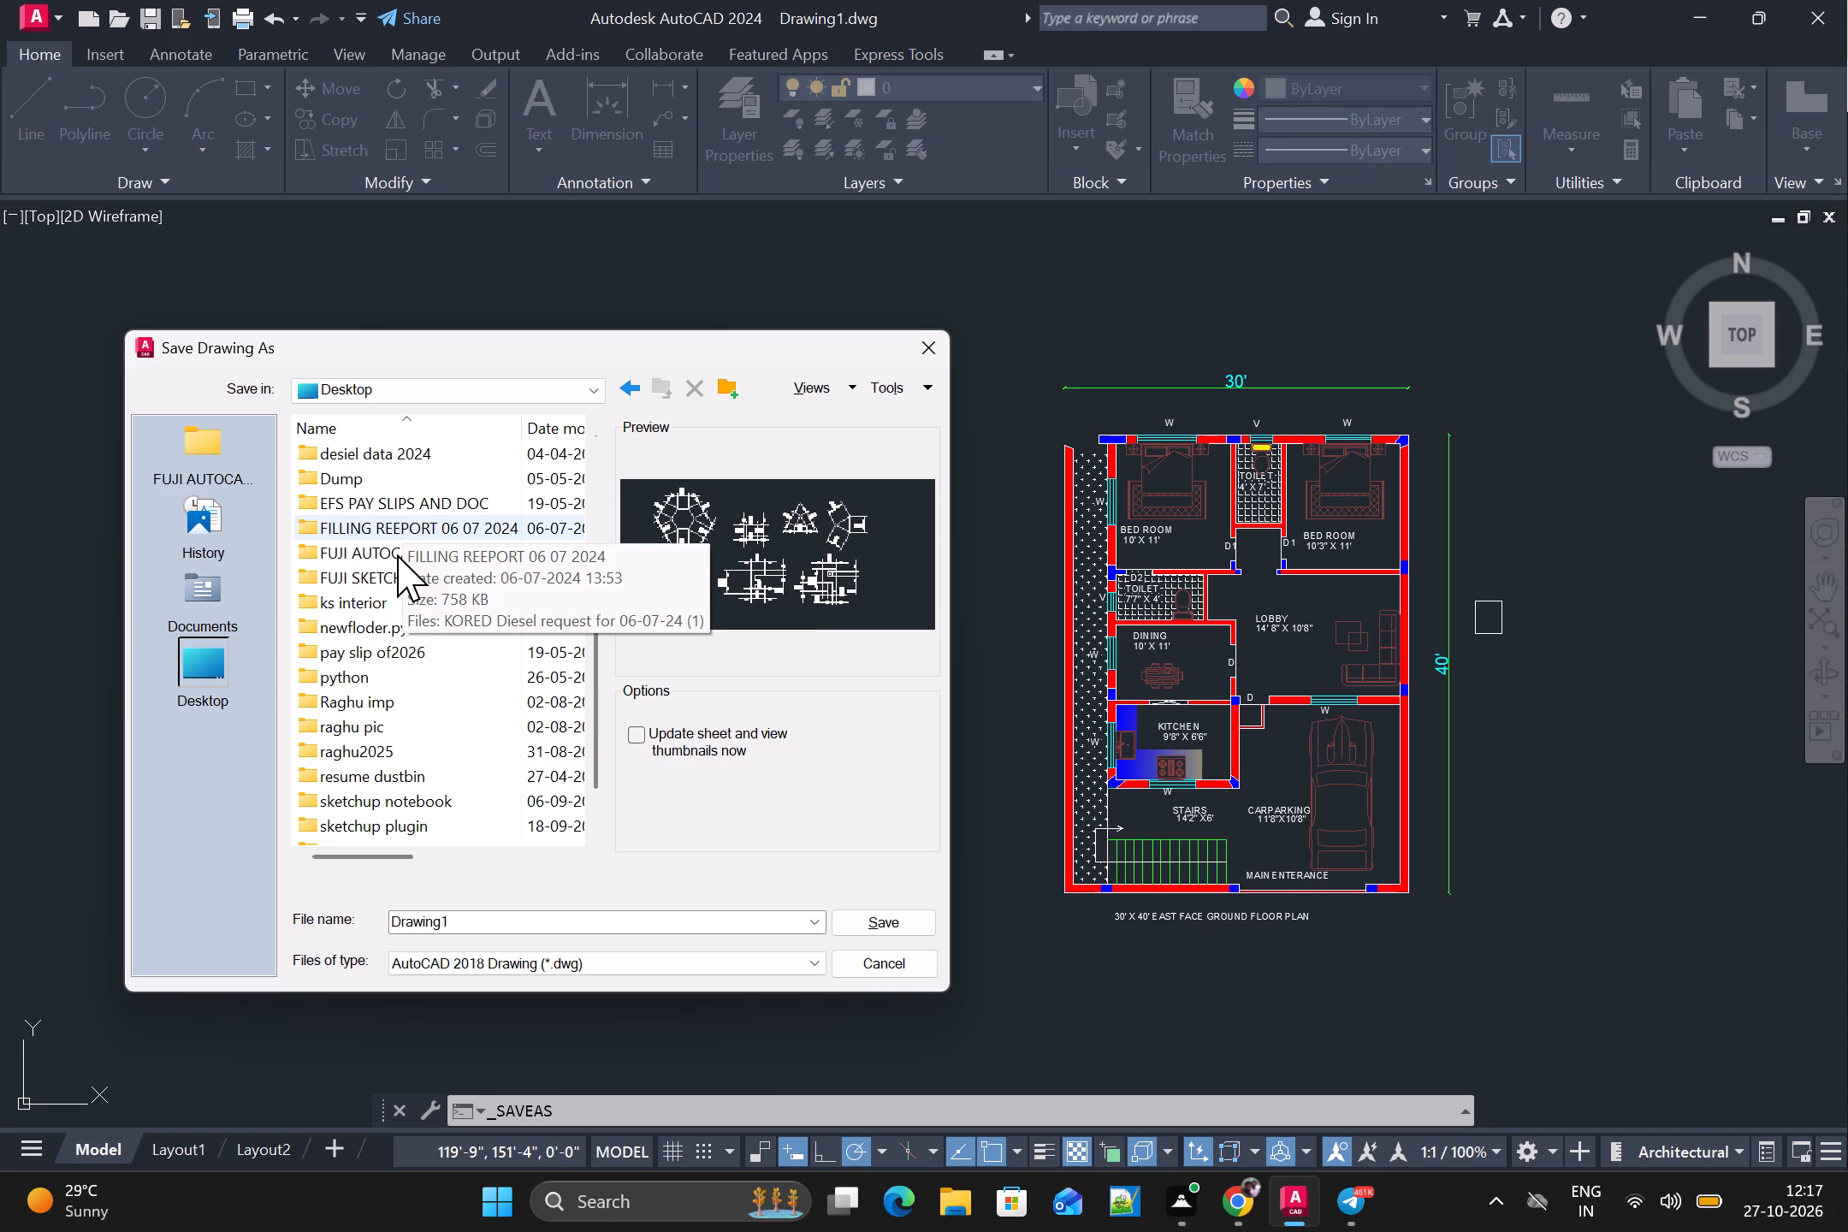
pyautogui.doubleClick(397, 554)
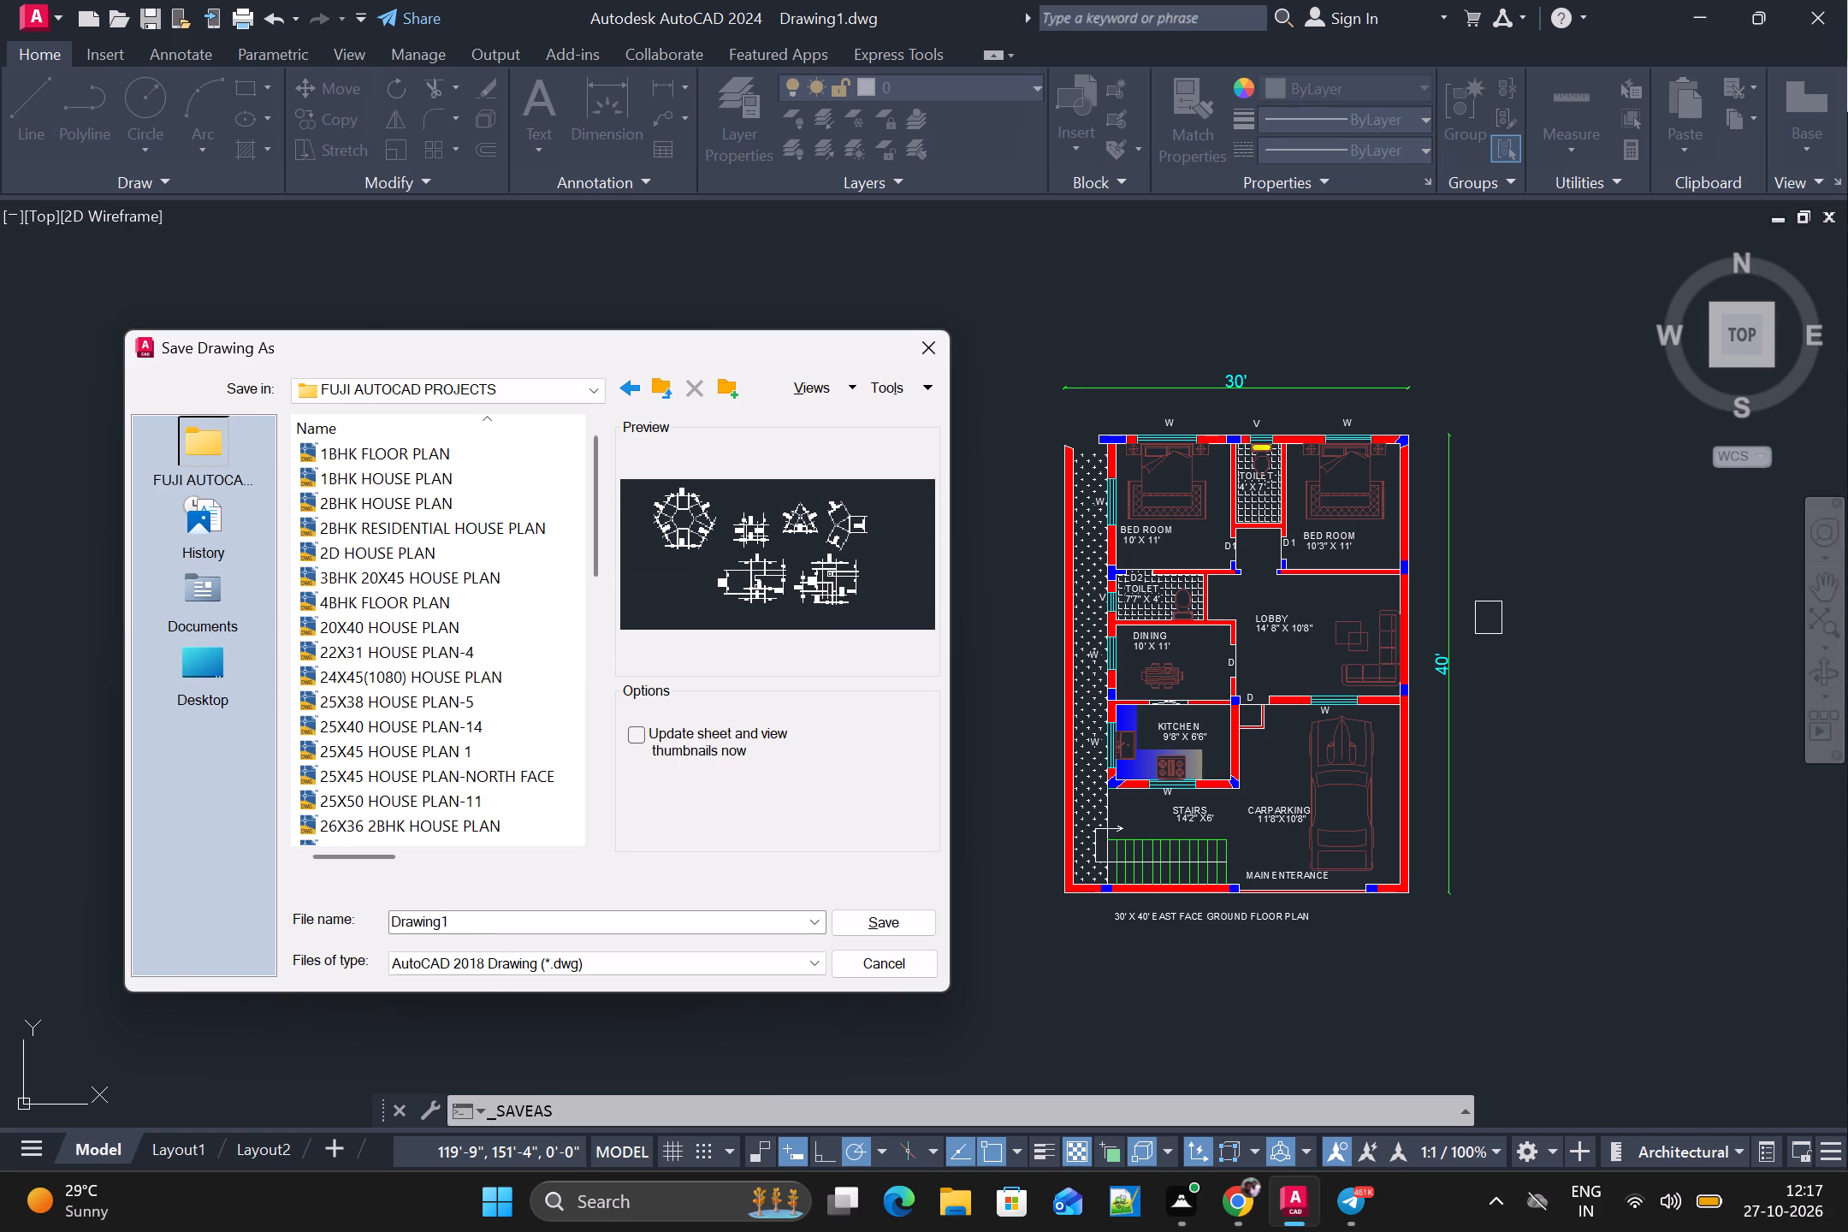
# Name the file 30' X 40' EAST FACE HOSE PLAN-15 and save it as an AutoCAD 2018 drawing.
pyautogui.click(471, 924)
pyautogui.press('BackSpace')
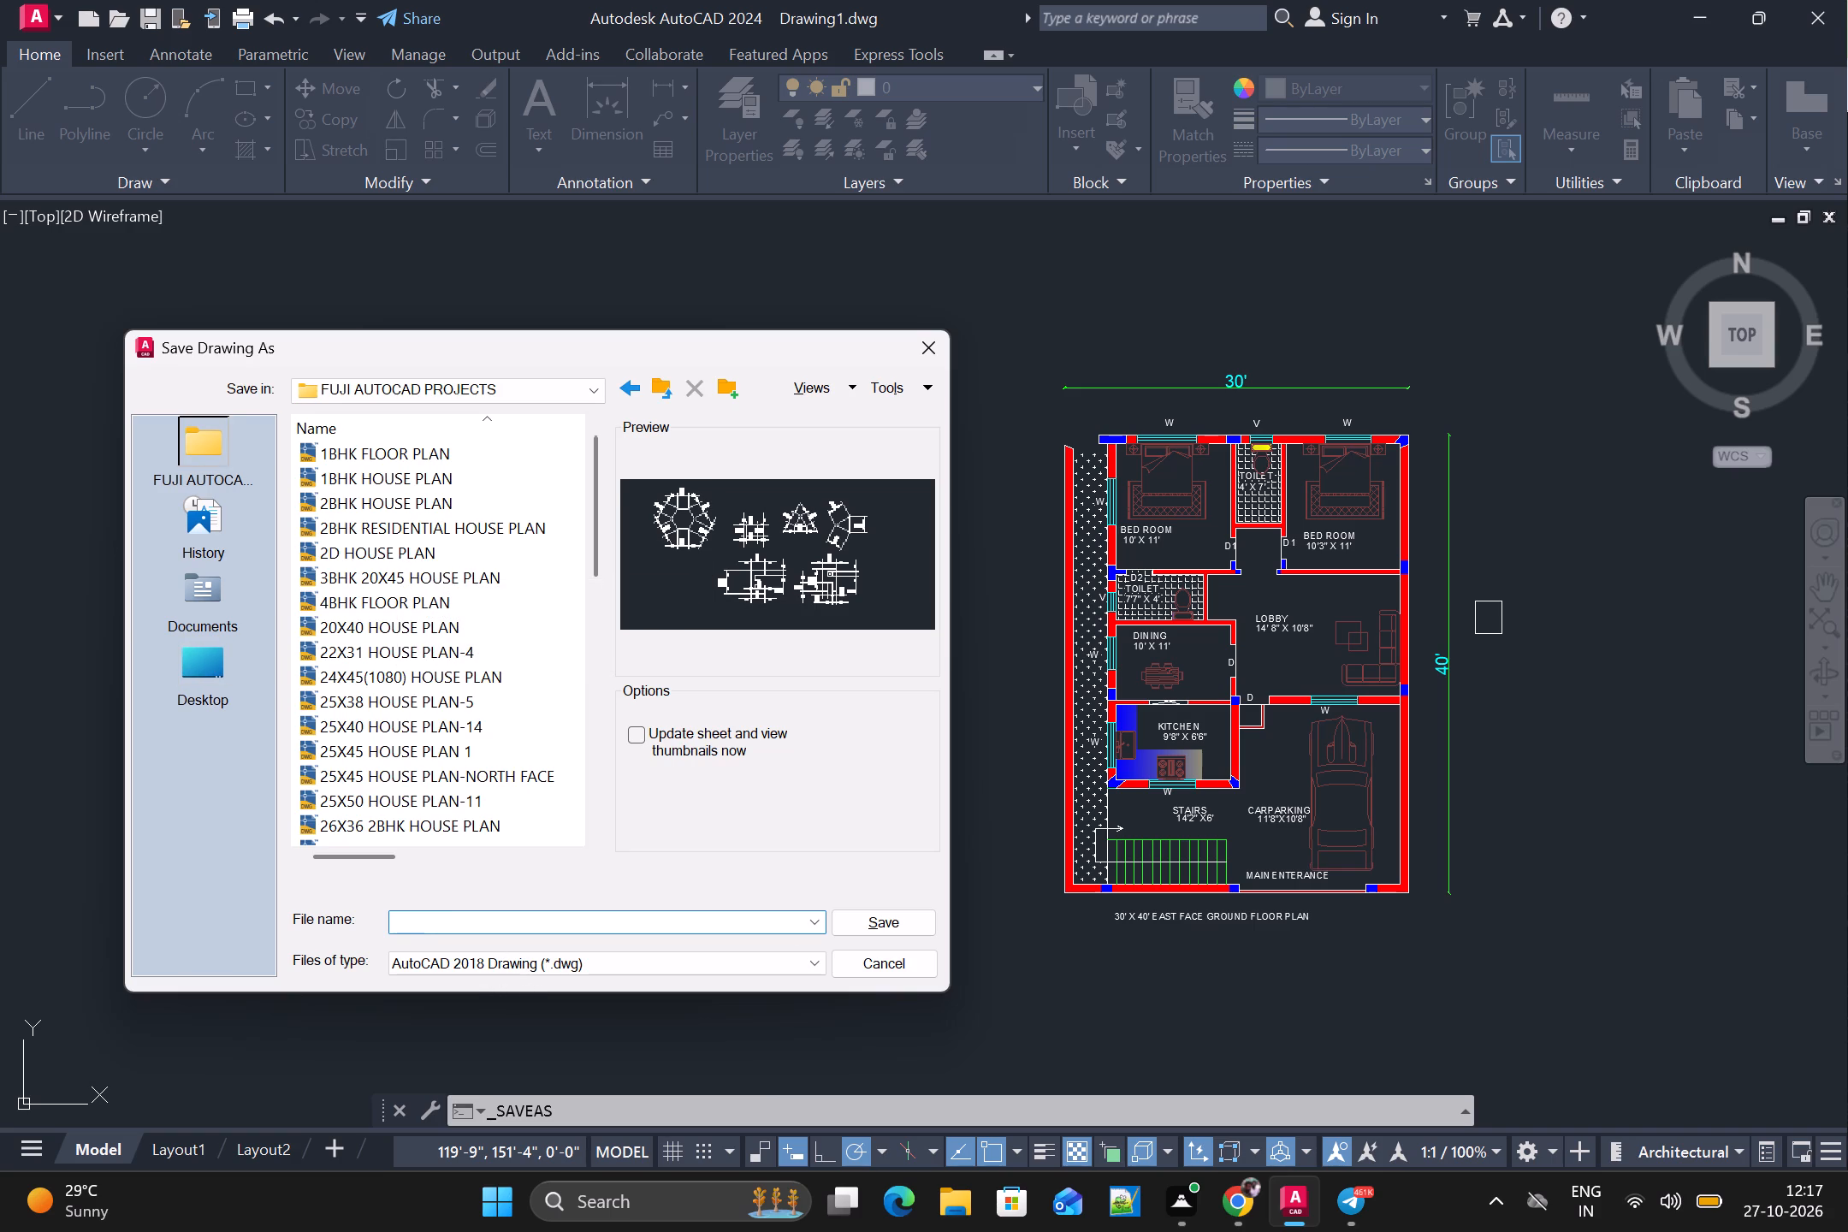
pyautogui.write('30')
pyautogui.write("'")
pyautogui.press('space')
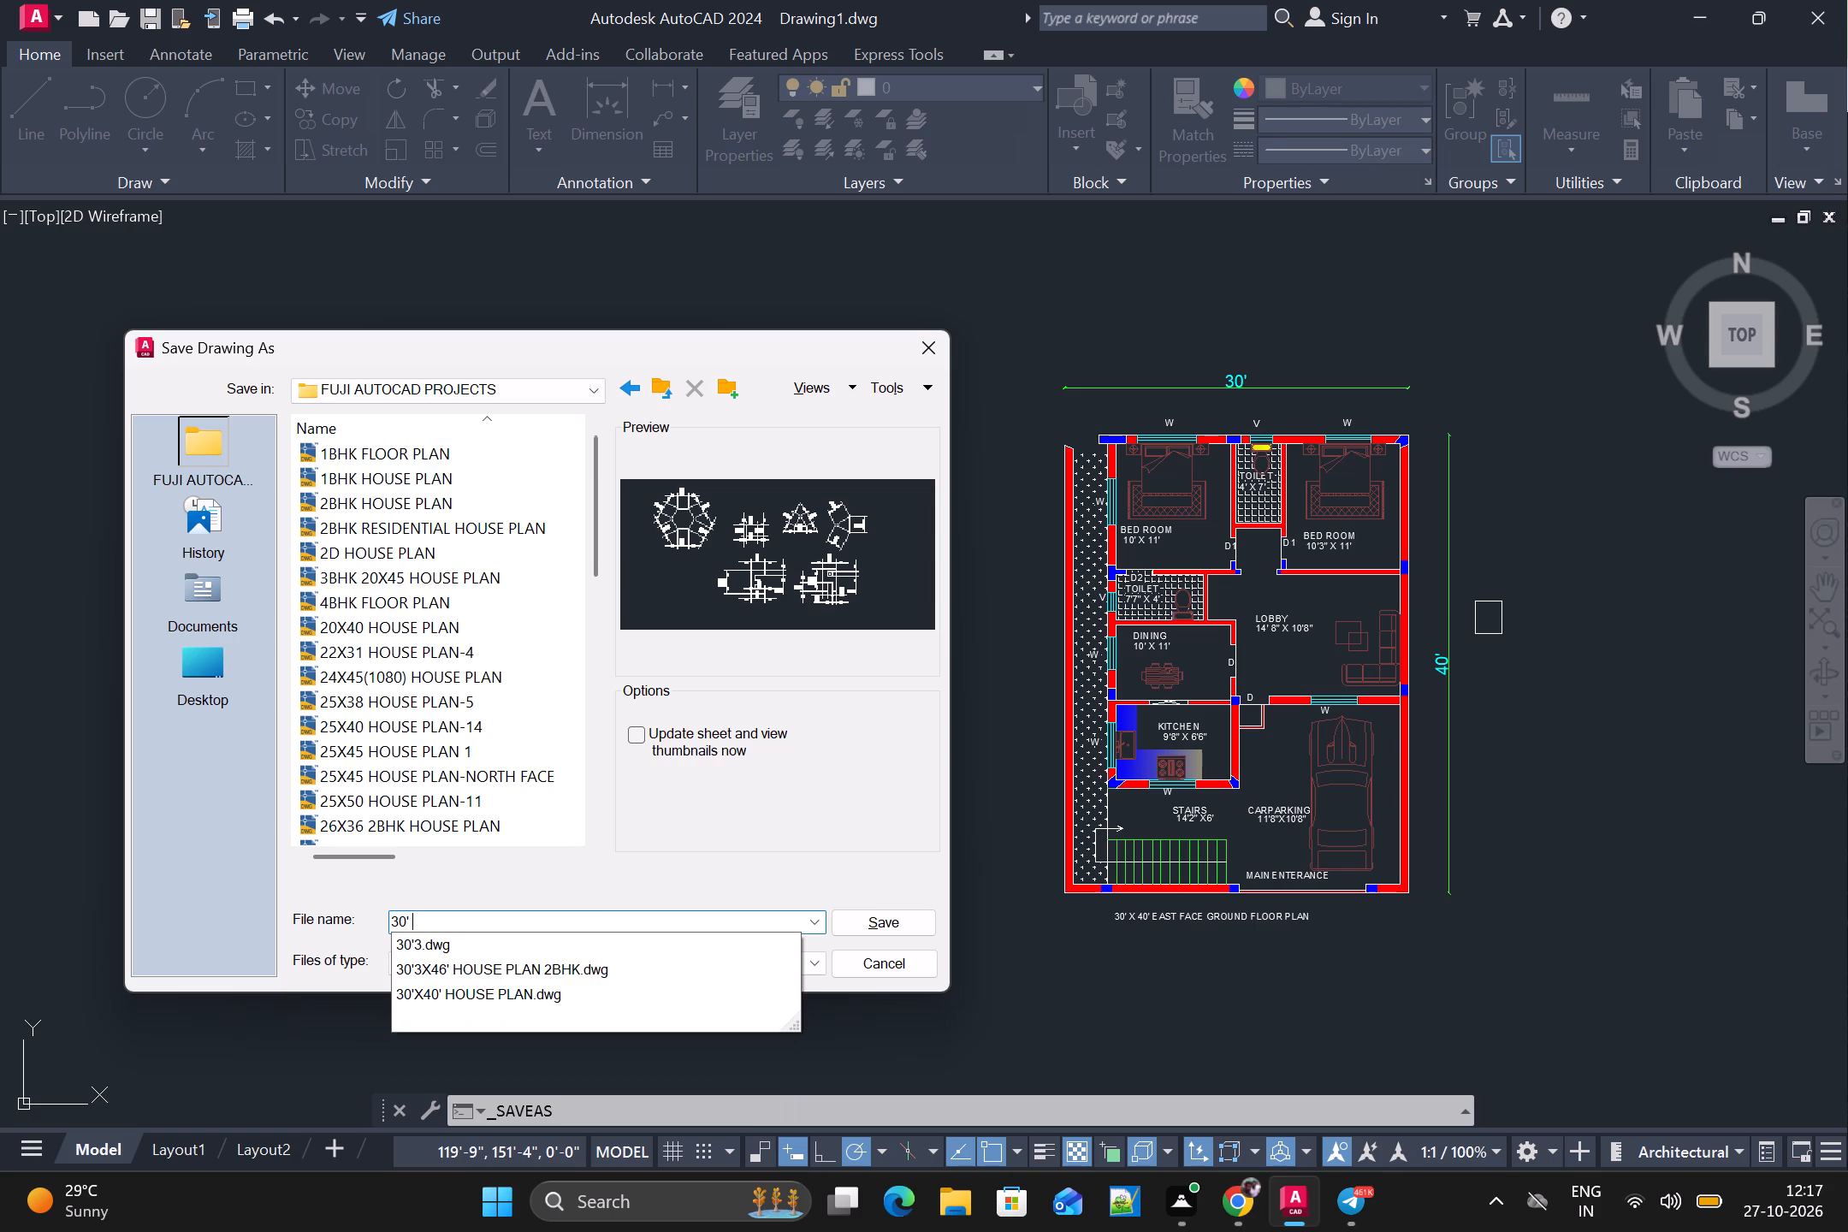
pyautogui.press('x')
pyautogui.press('space')
pyautogui.write("40'")
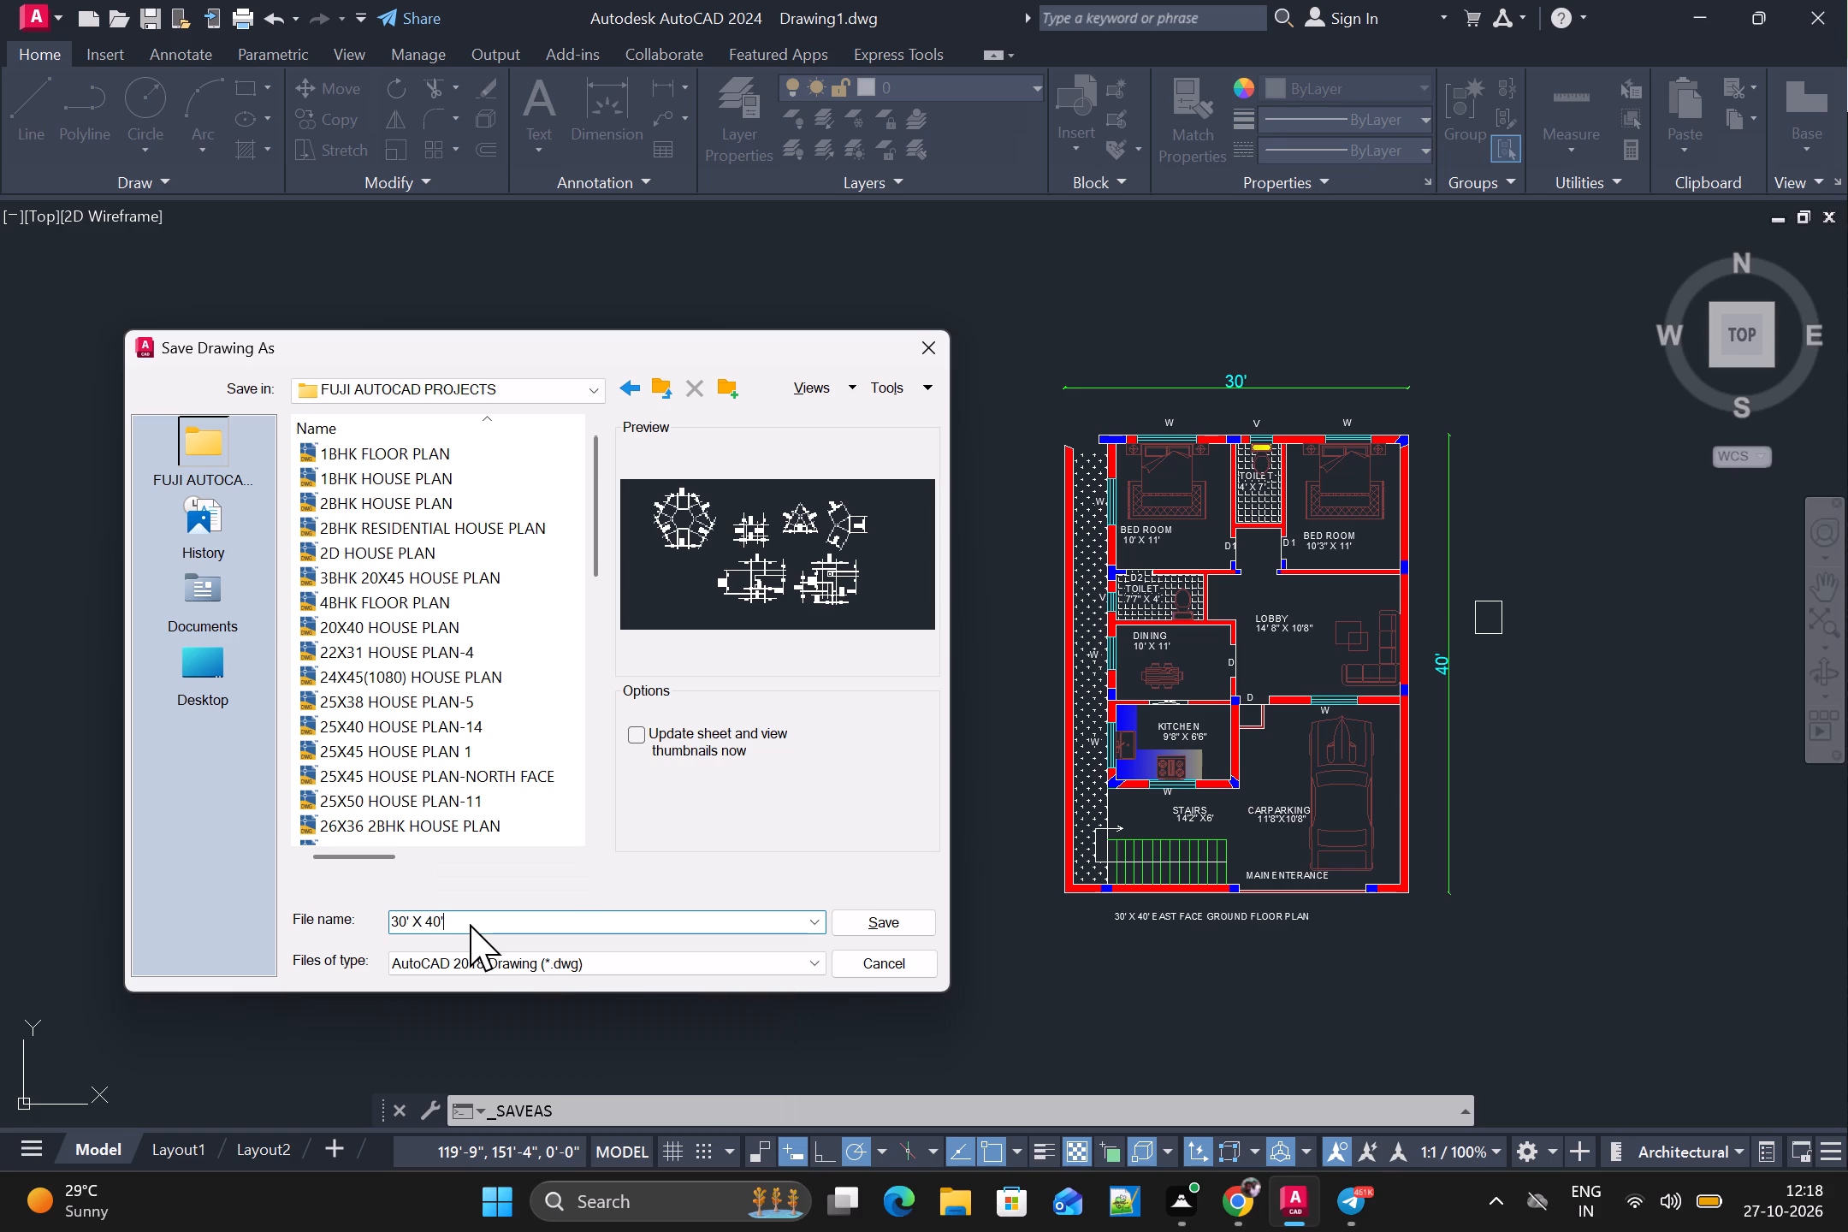
pyautogui.press('space')
pyautogui.write('EAST FACE HOSE PLA')
pyautogui.press('n')
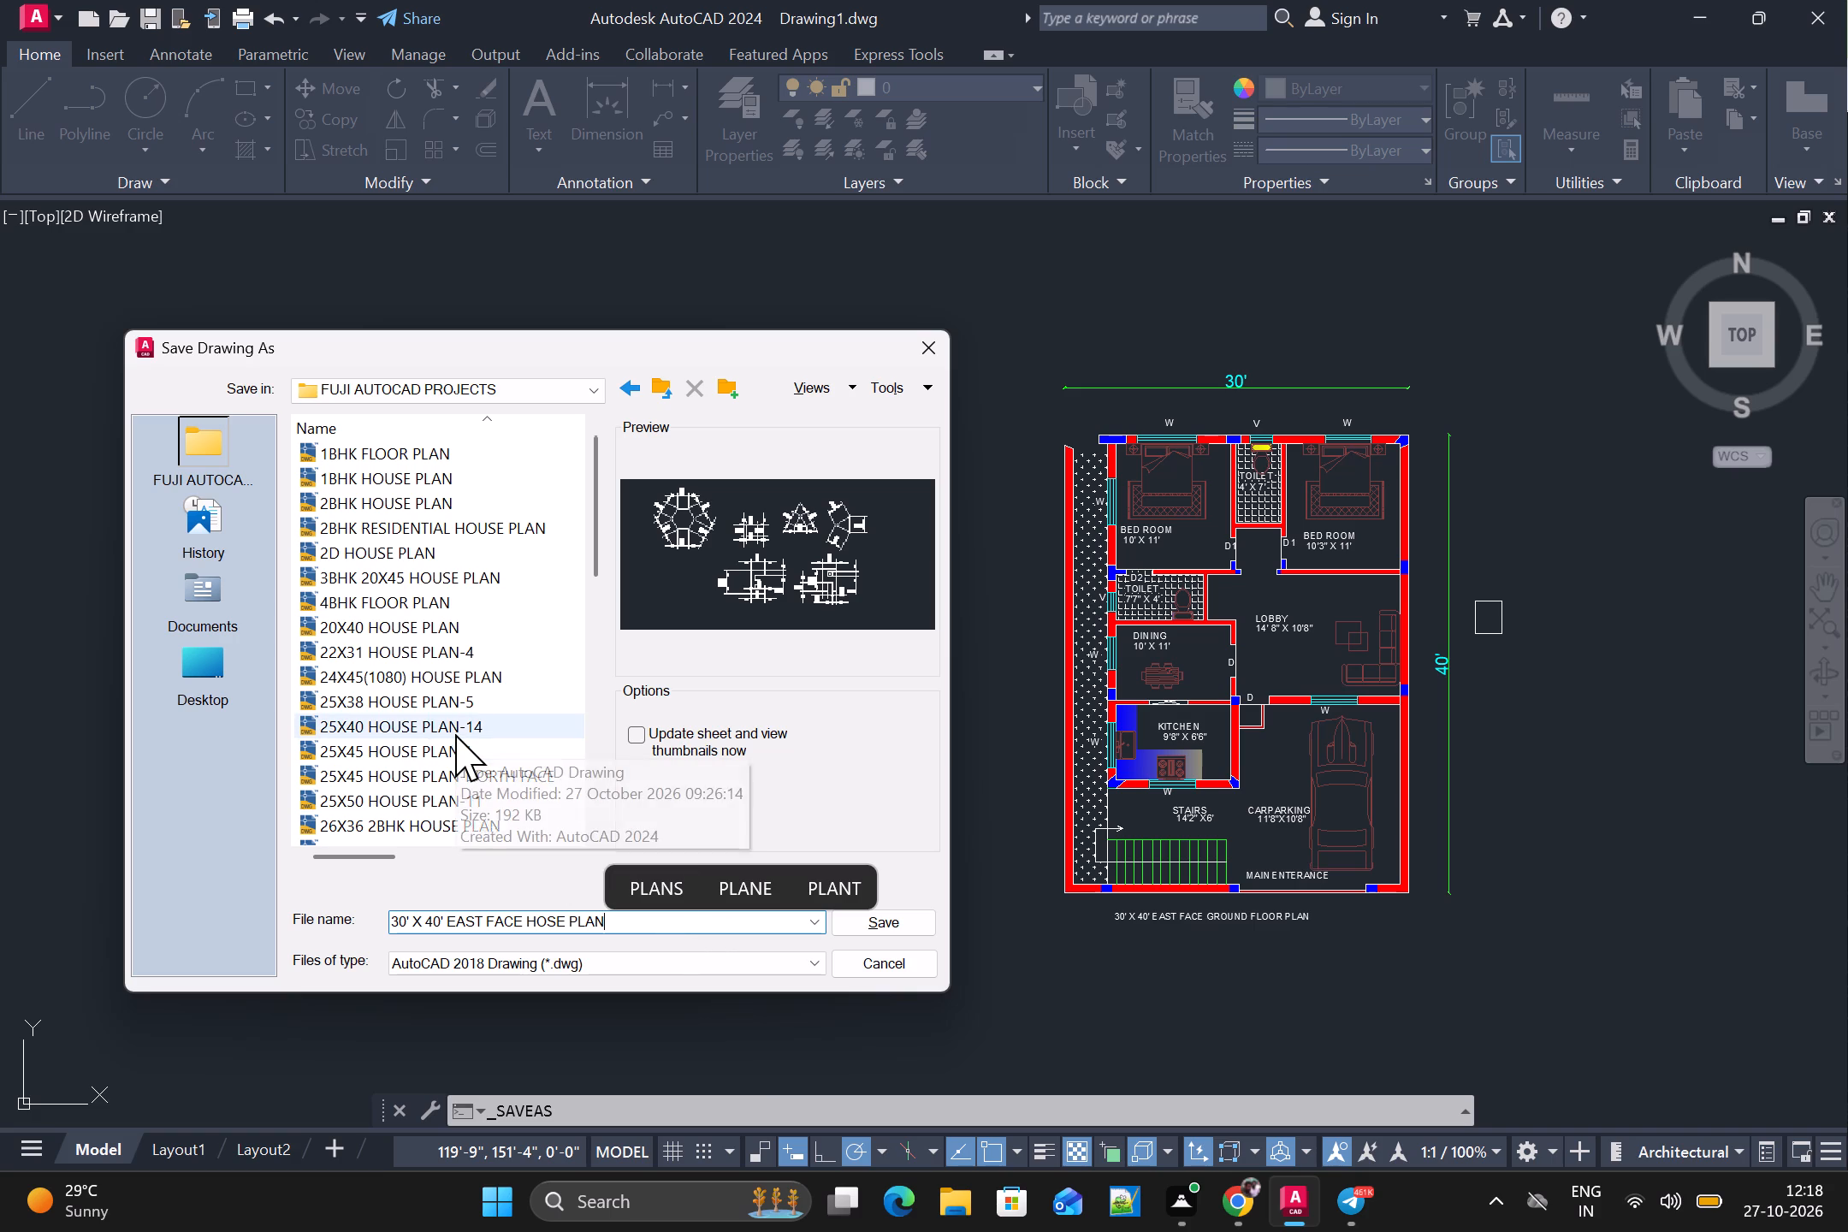
pyautogui.scroll(-1, 455, 734)
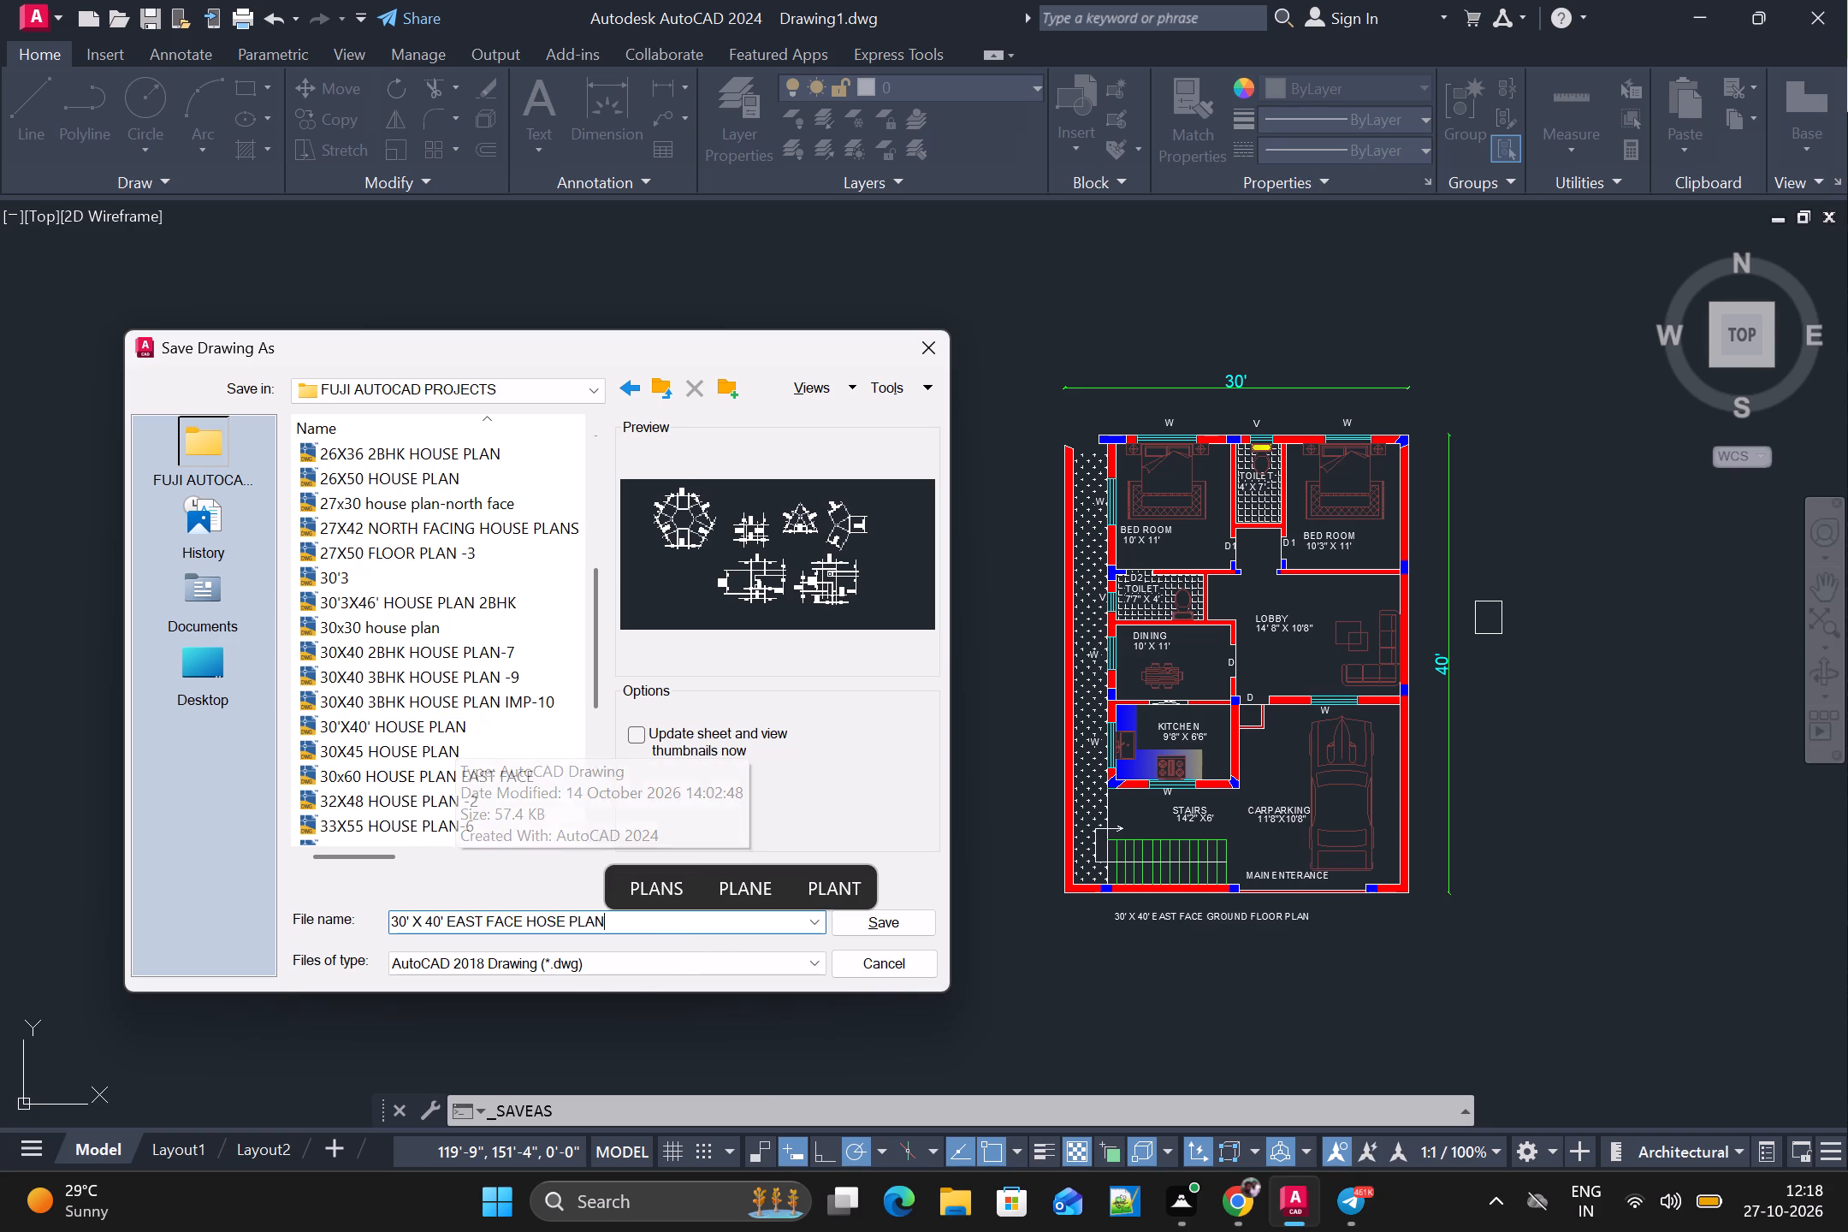
pyautogui.click(628, 927)
pyautogui.click(628, 922)
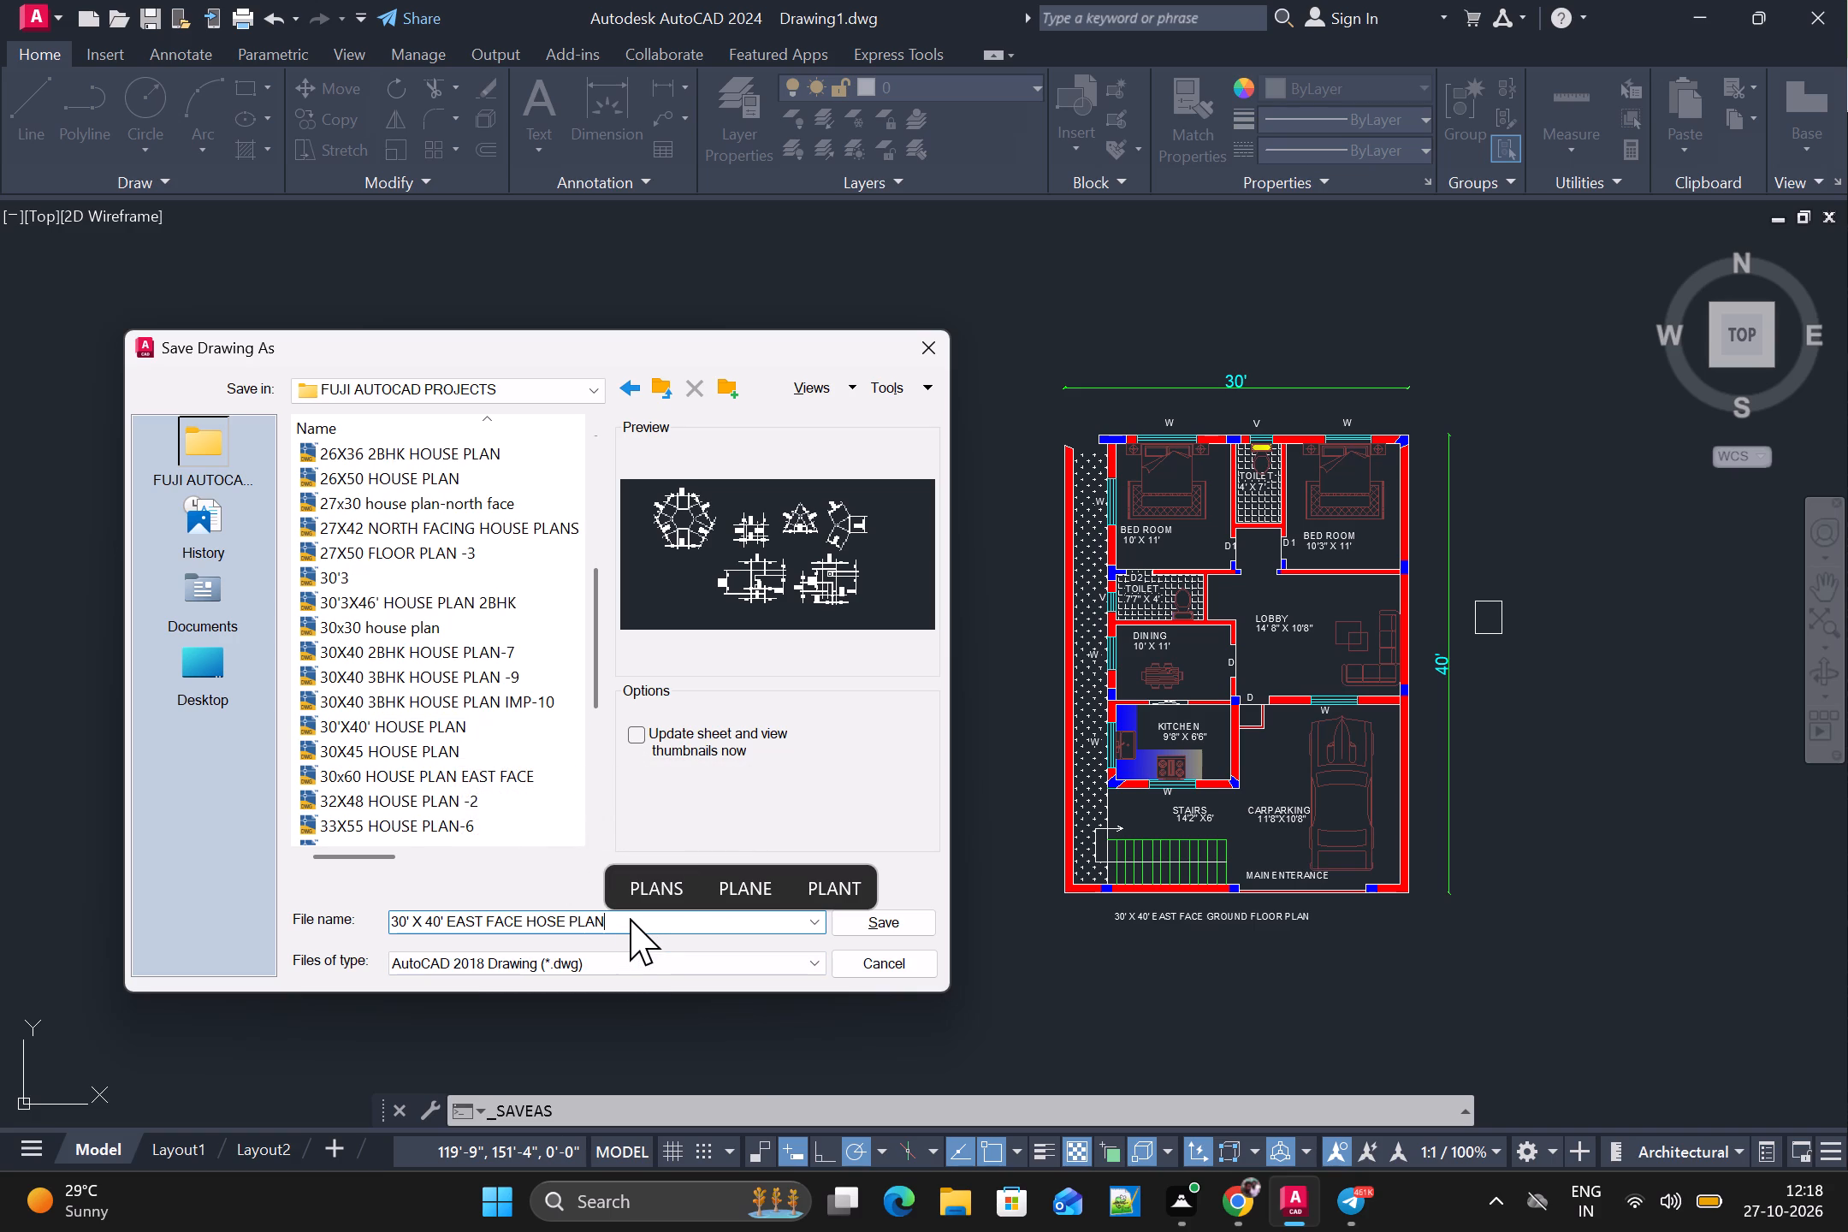
pyautogui.press('-')
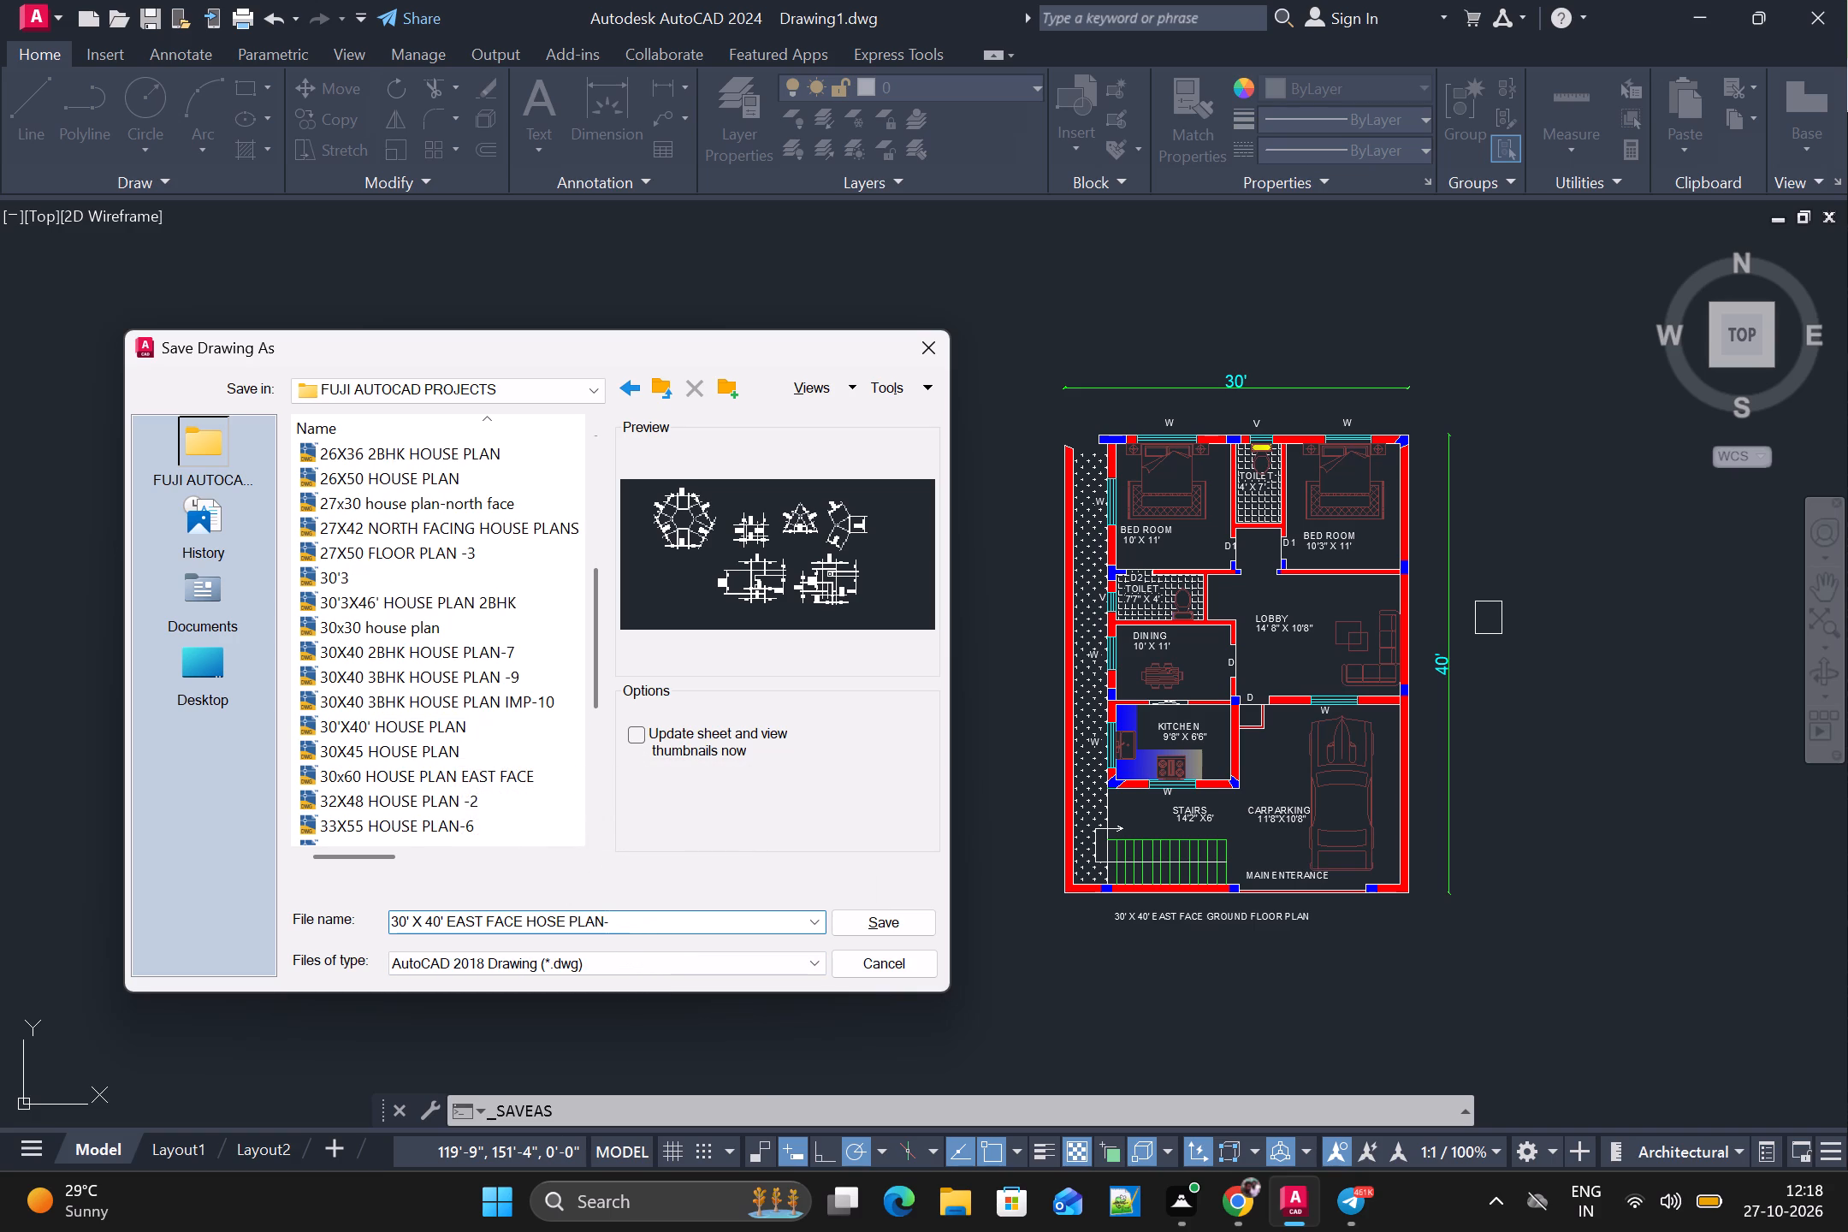
pyautogui.write('15')
pyautogui.press('Return')
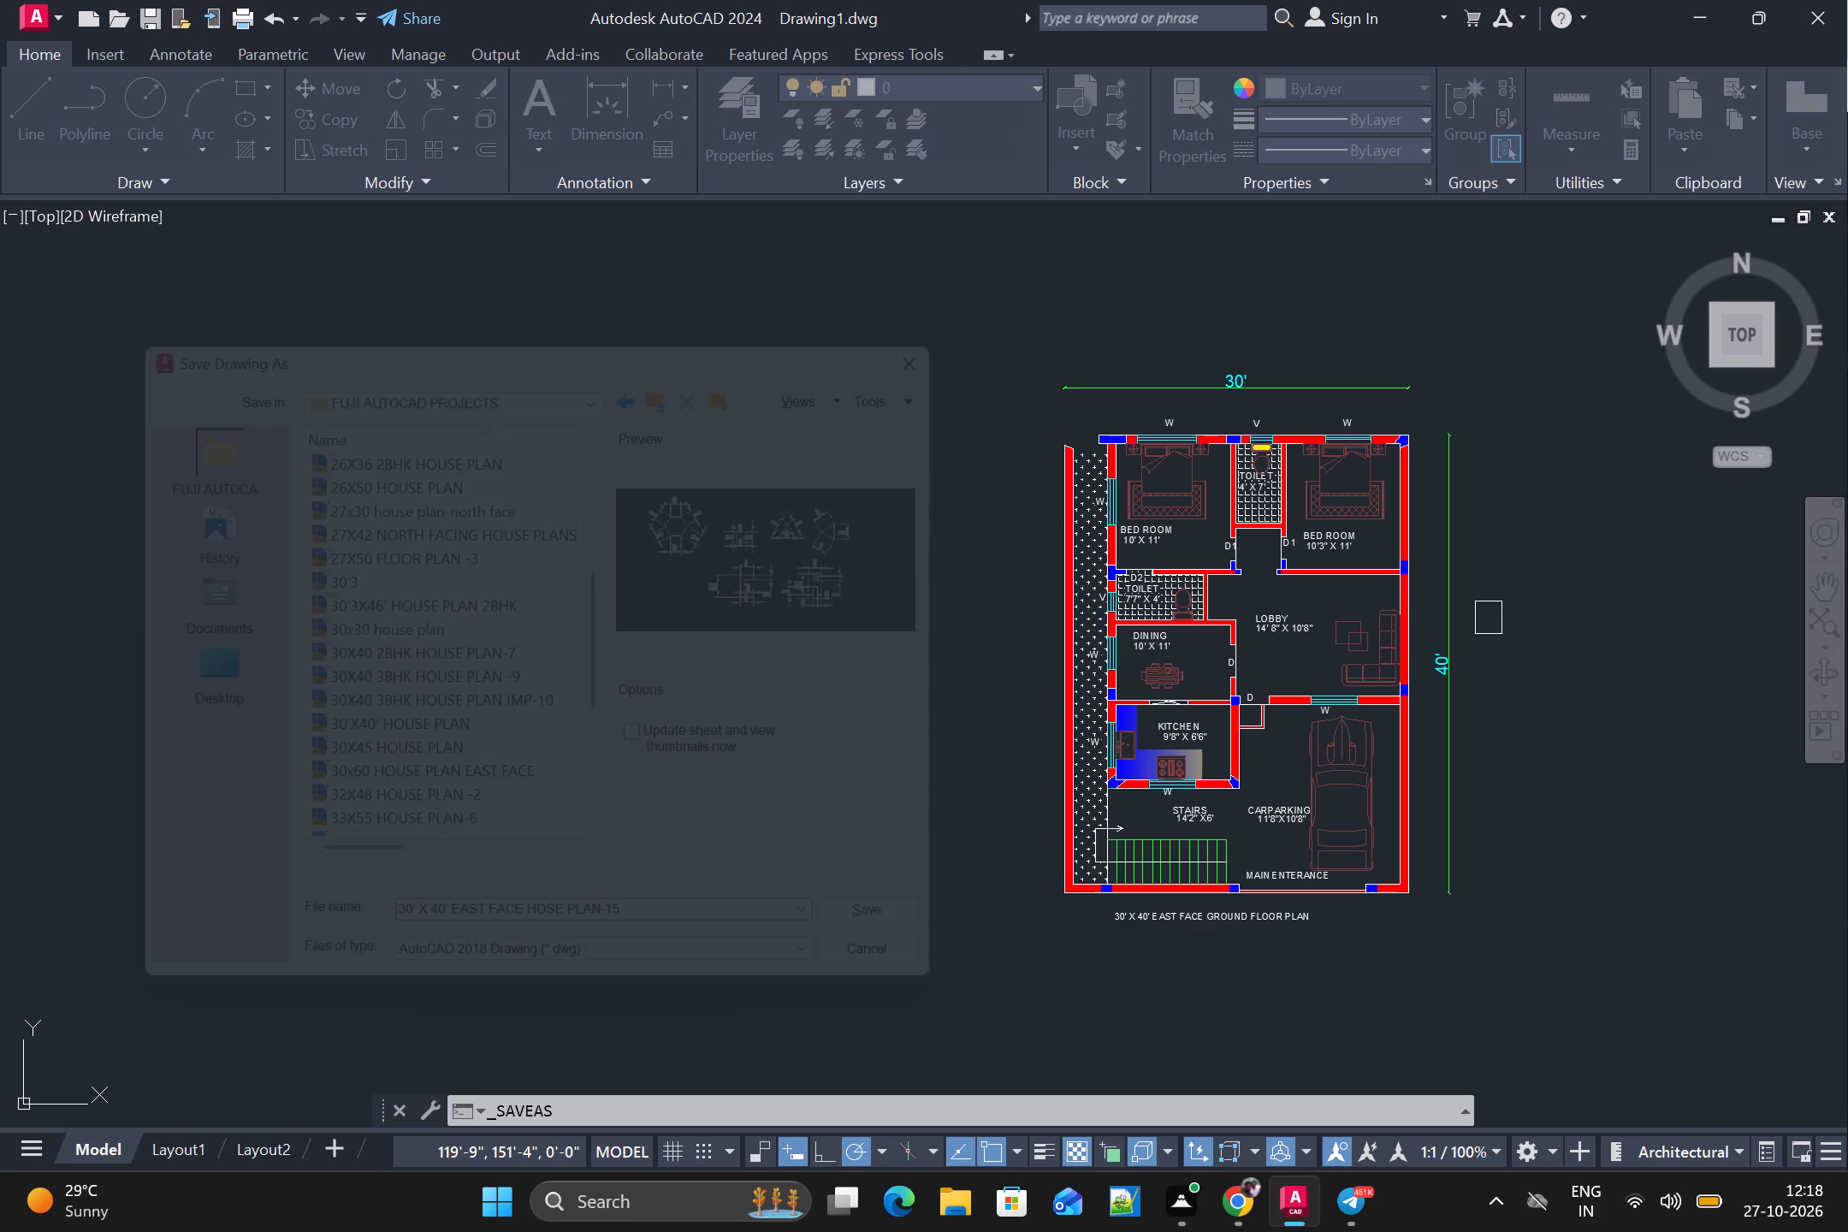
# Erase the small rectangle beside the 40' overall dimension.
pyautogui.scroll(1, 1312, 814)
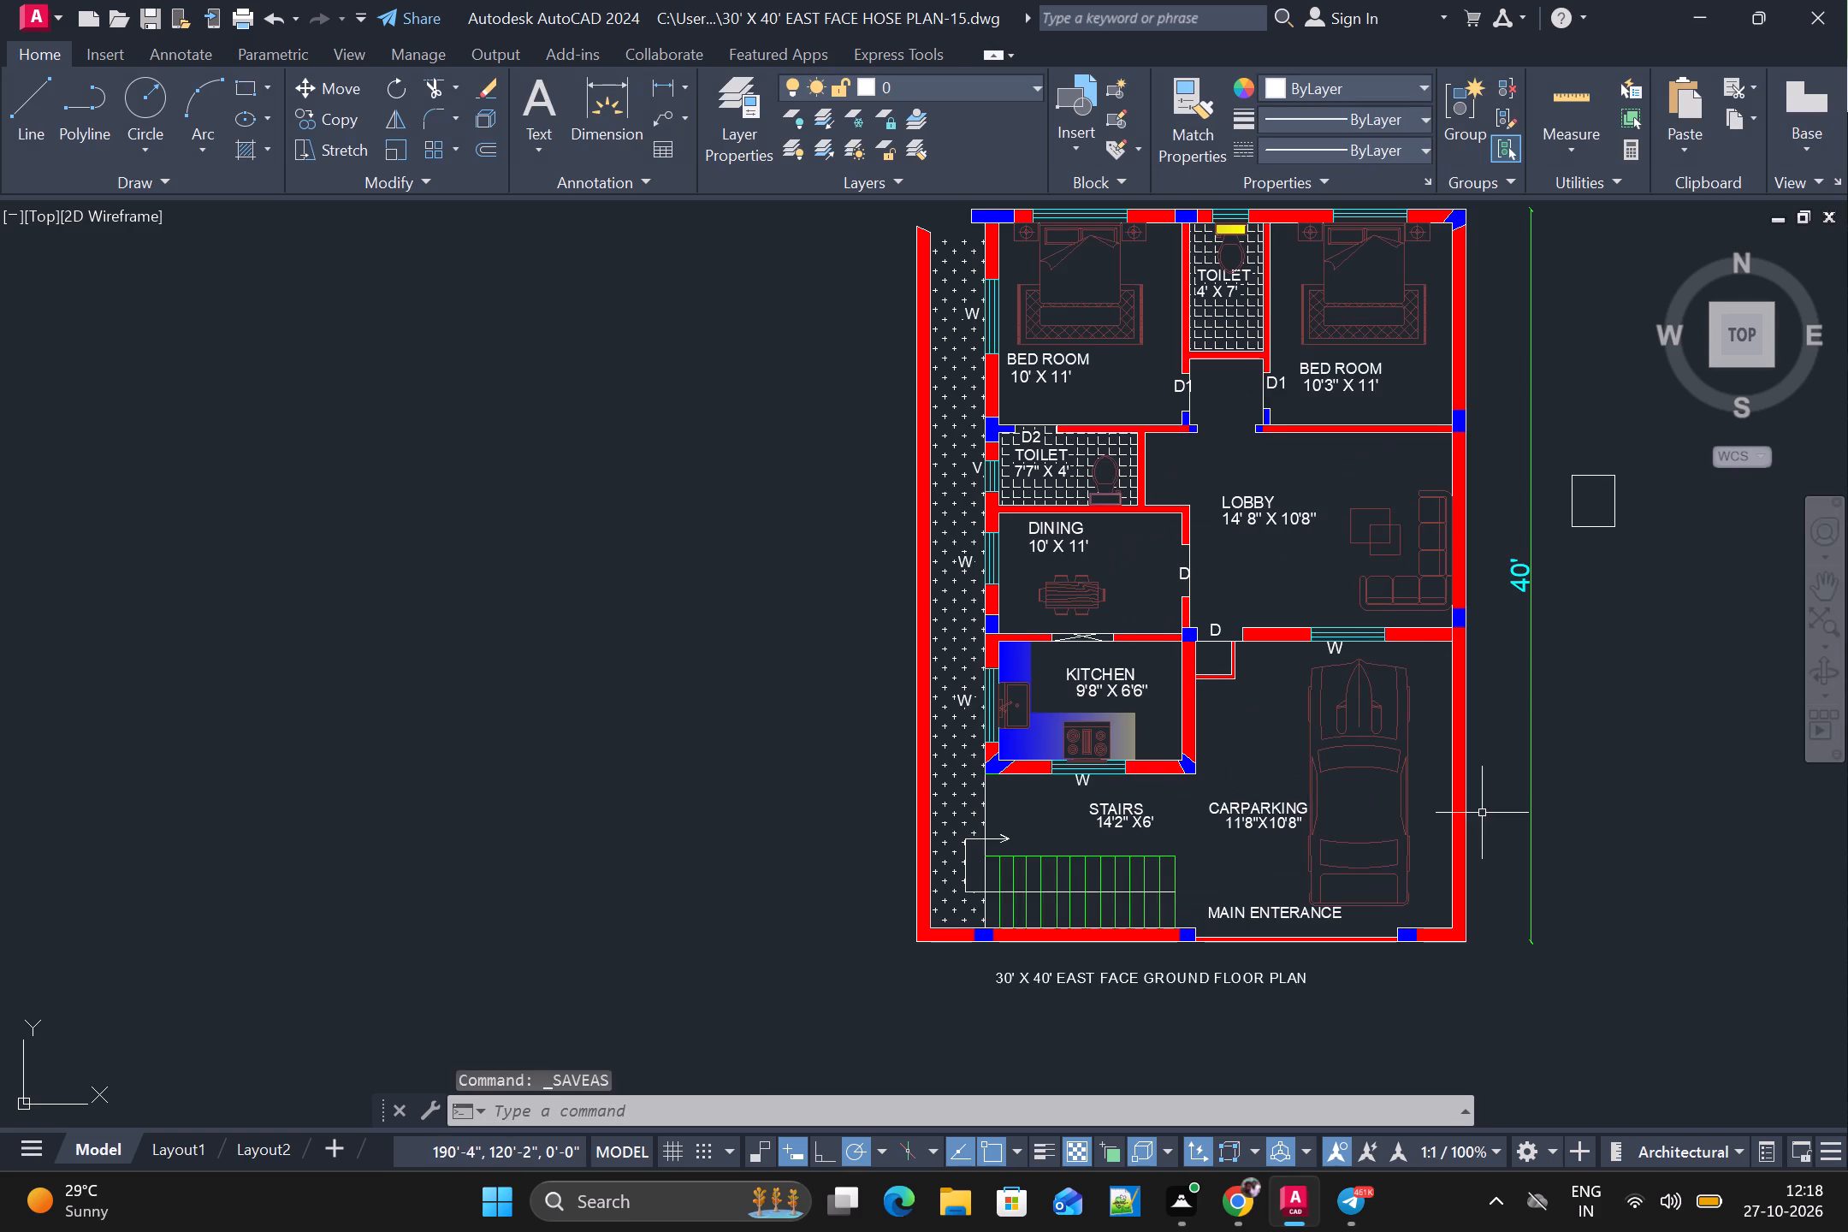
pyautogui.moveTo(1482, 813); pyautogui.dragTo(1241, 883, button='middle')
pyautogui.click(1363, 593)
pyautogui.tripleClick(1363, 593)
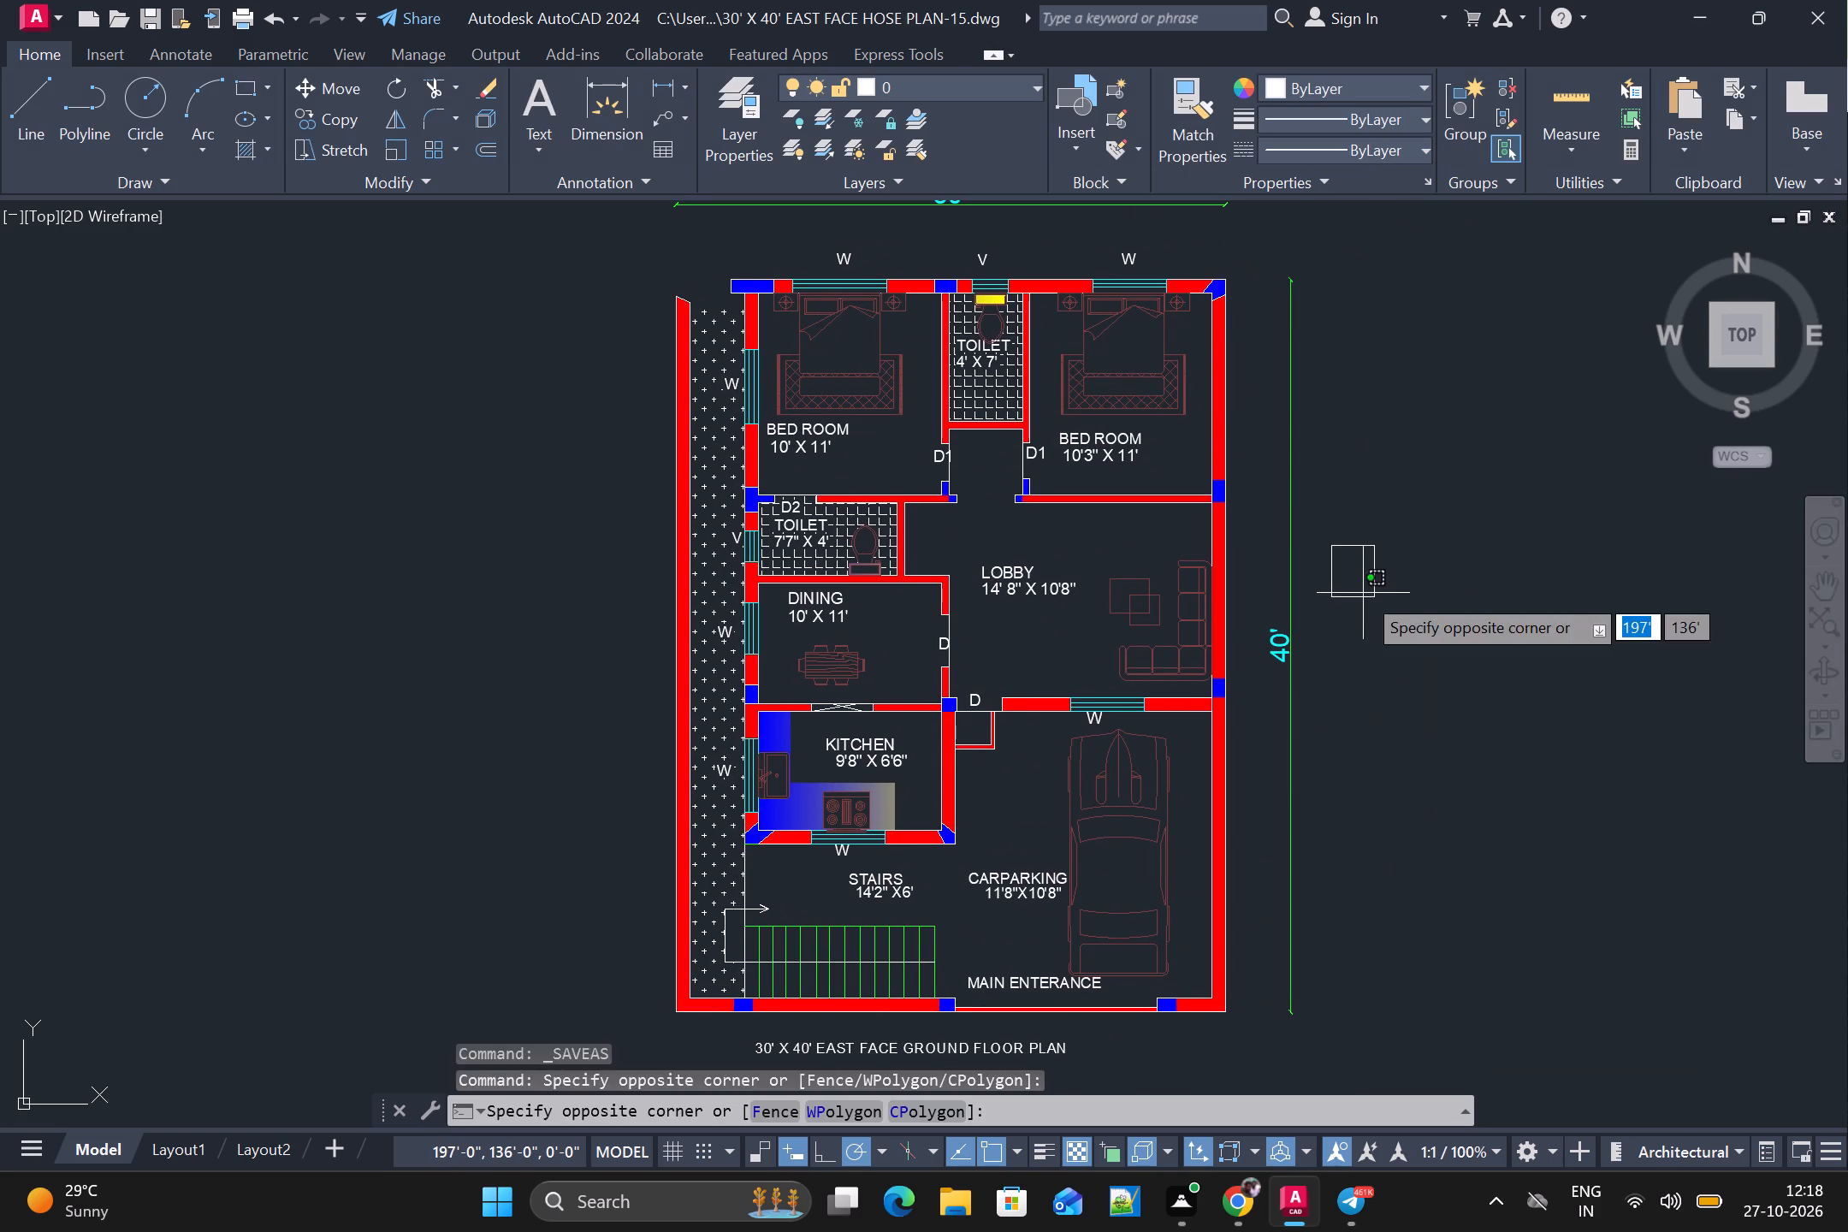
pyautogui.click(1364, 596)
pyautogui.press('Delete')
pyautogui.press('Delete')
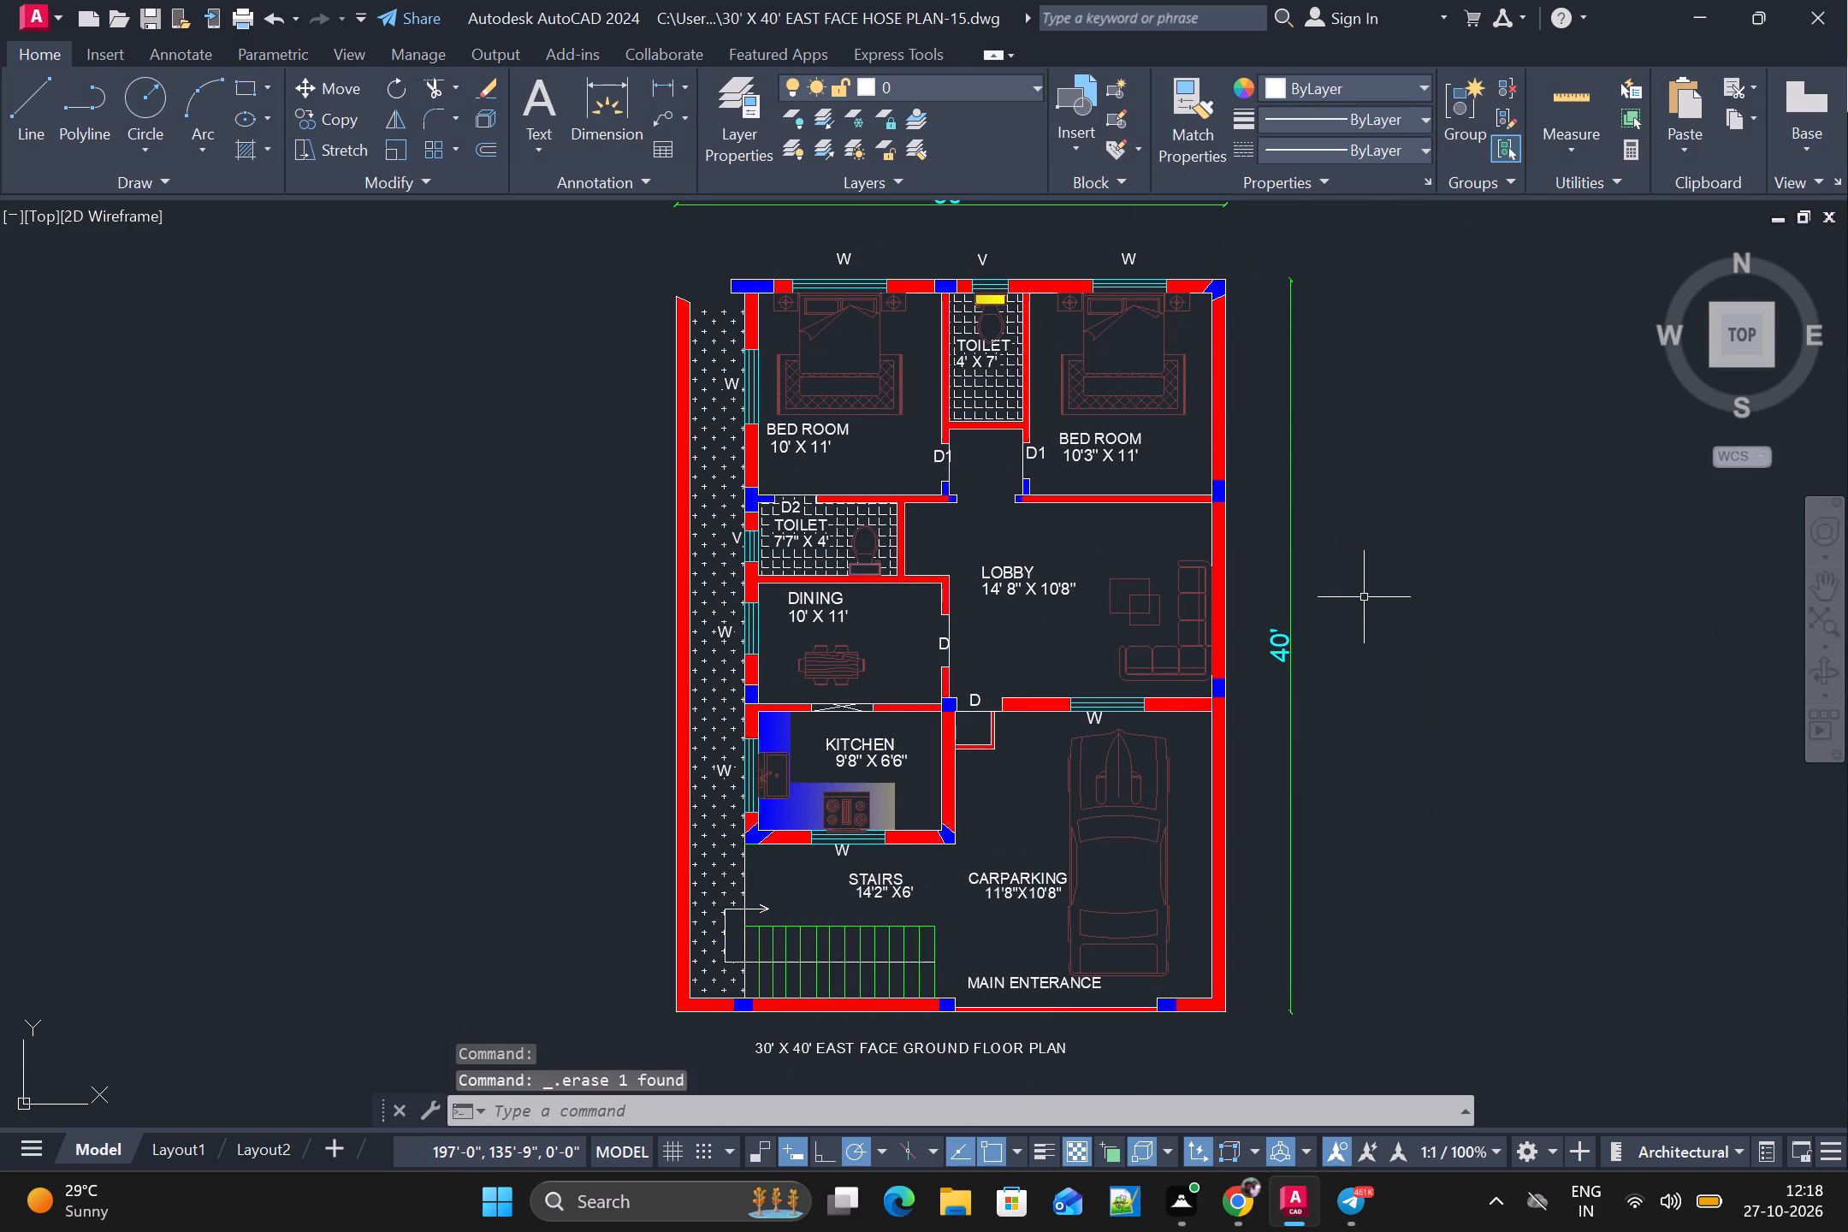
# Move the BED ROOM 10' X 11' label away from the wall toward the middle of its room, below the bed.
pyautogui.scroll(-1, 1364, 597)
pyautogui.moveTo(1449, 611); pyautogui.dragTo(1306, 680, button='middle')
pyautogui.scroll(1, 1306, 680)
pyautogui.moveTo(1306, 683); pyautogui.dragTo(1429, 705, button='middle')
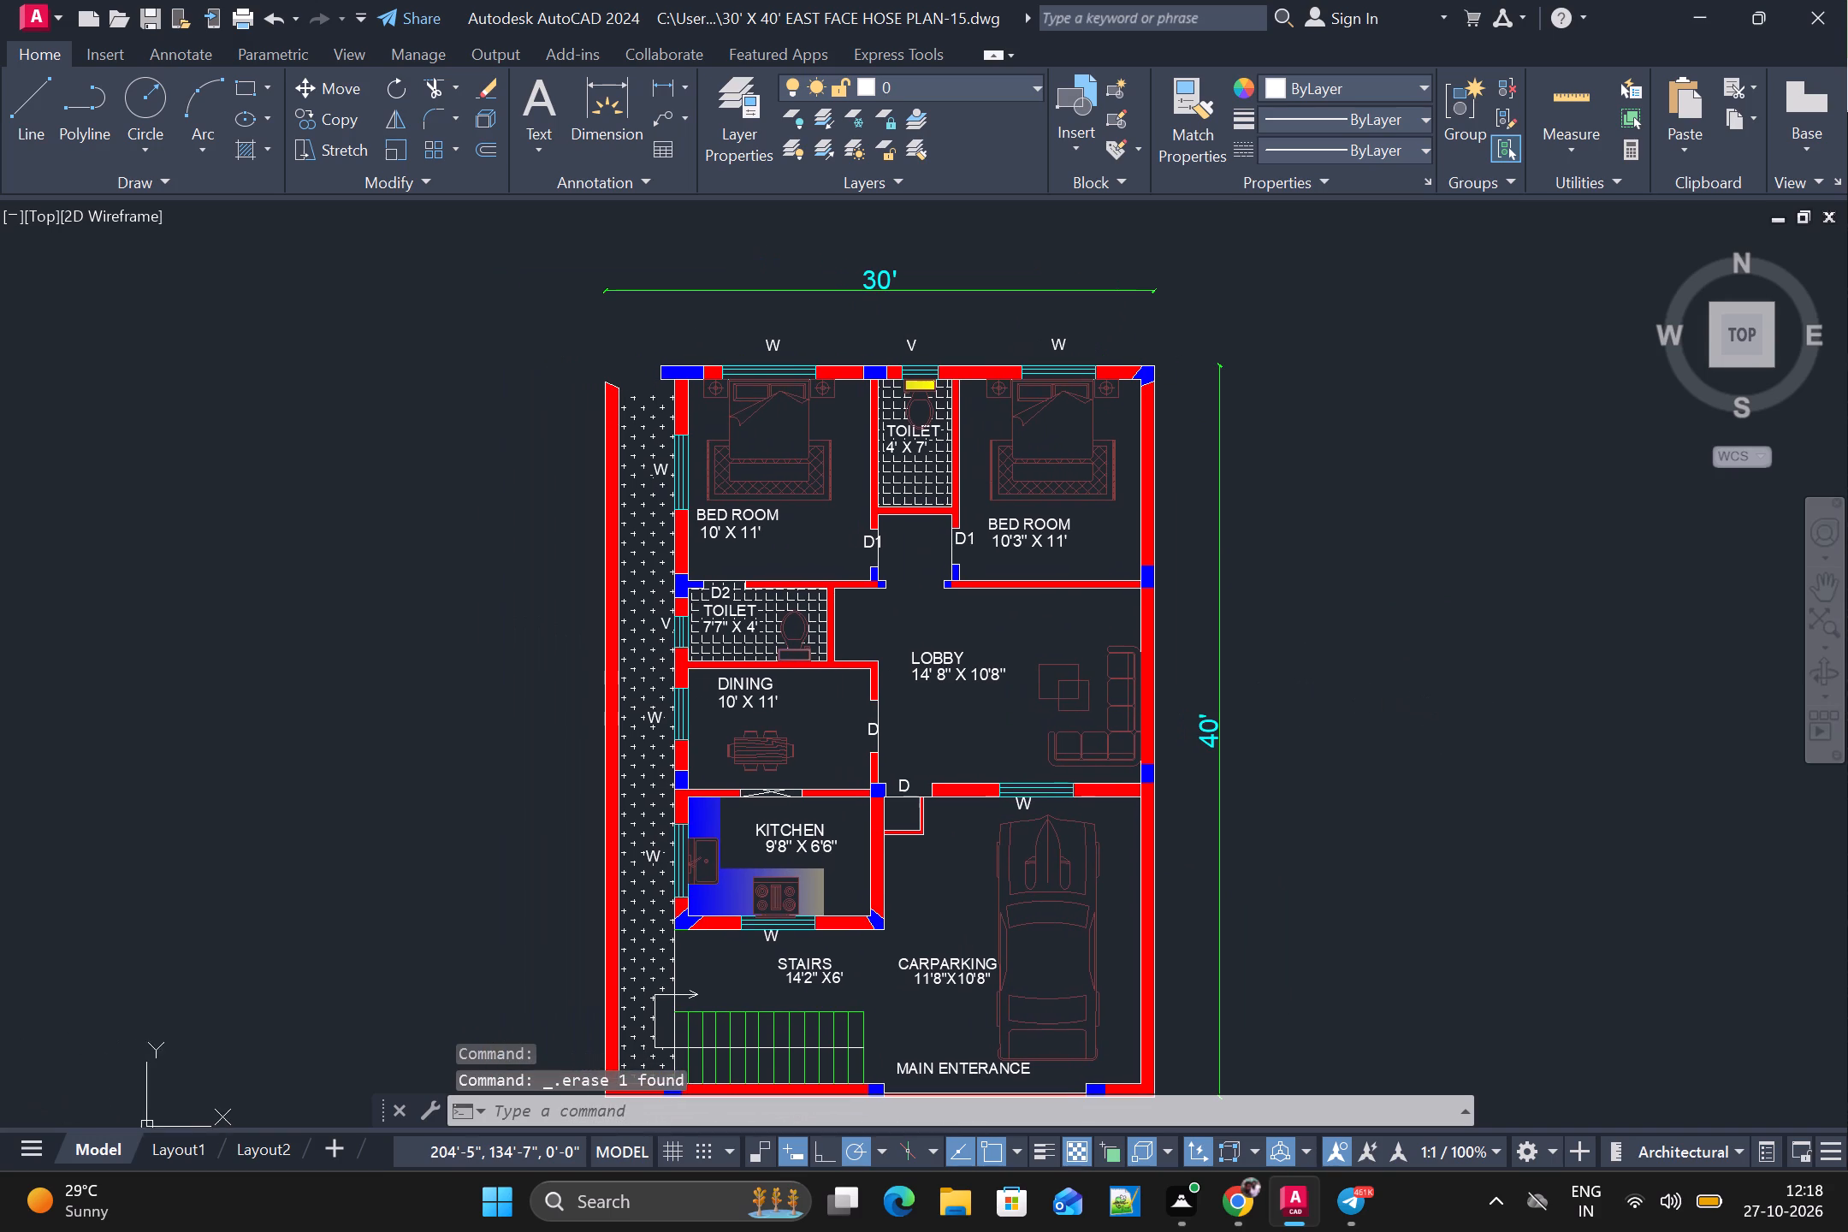
pyautogui.click(708, 514)
pyautogui.click(704, 534)
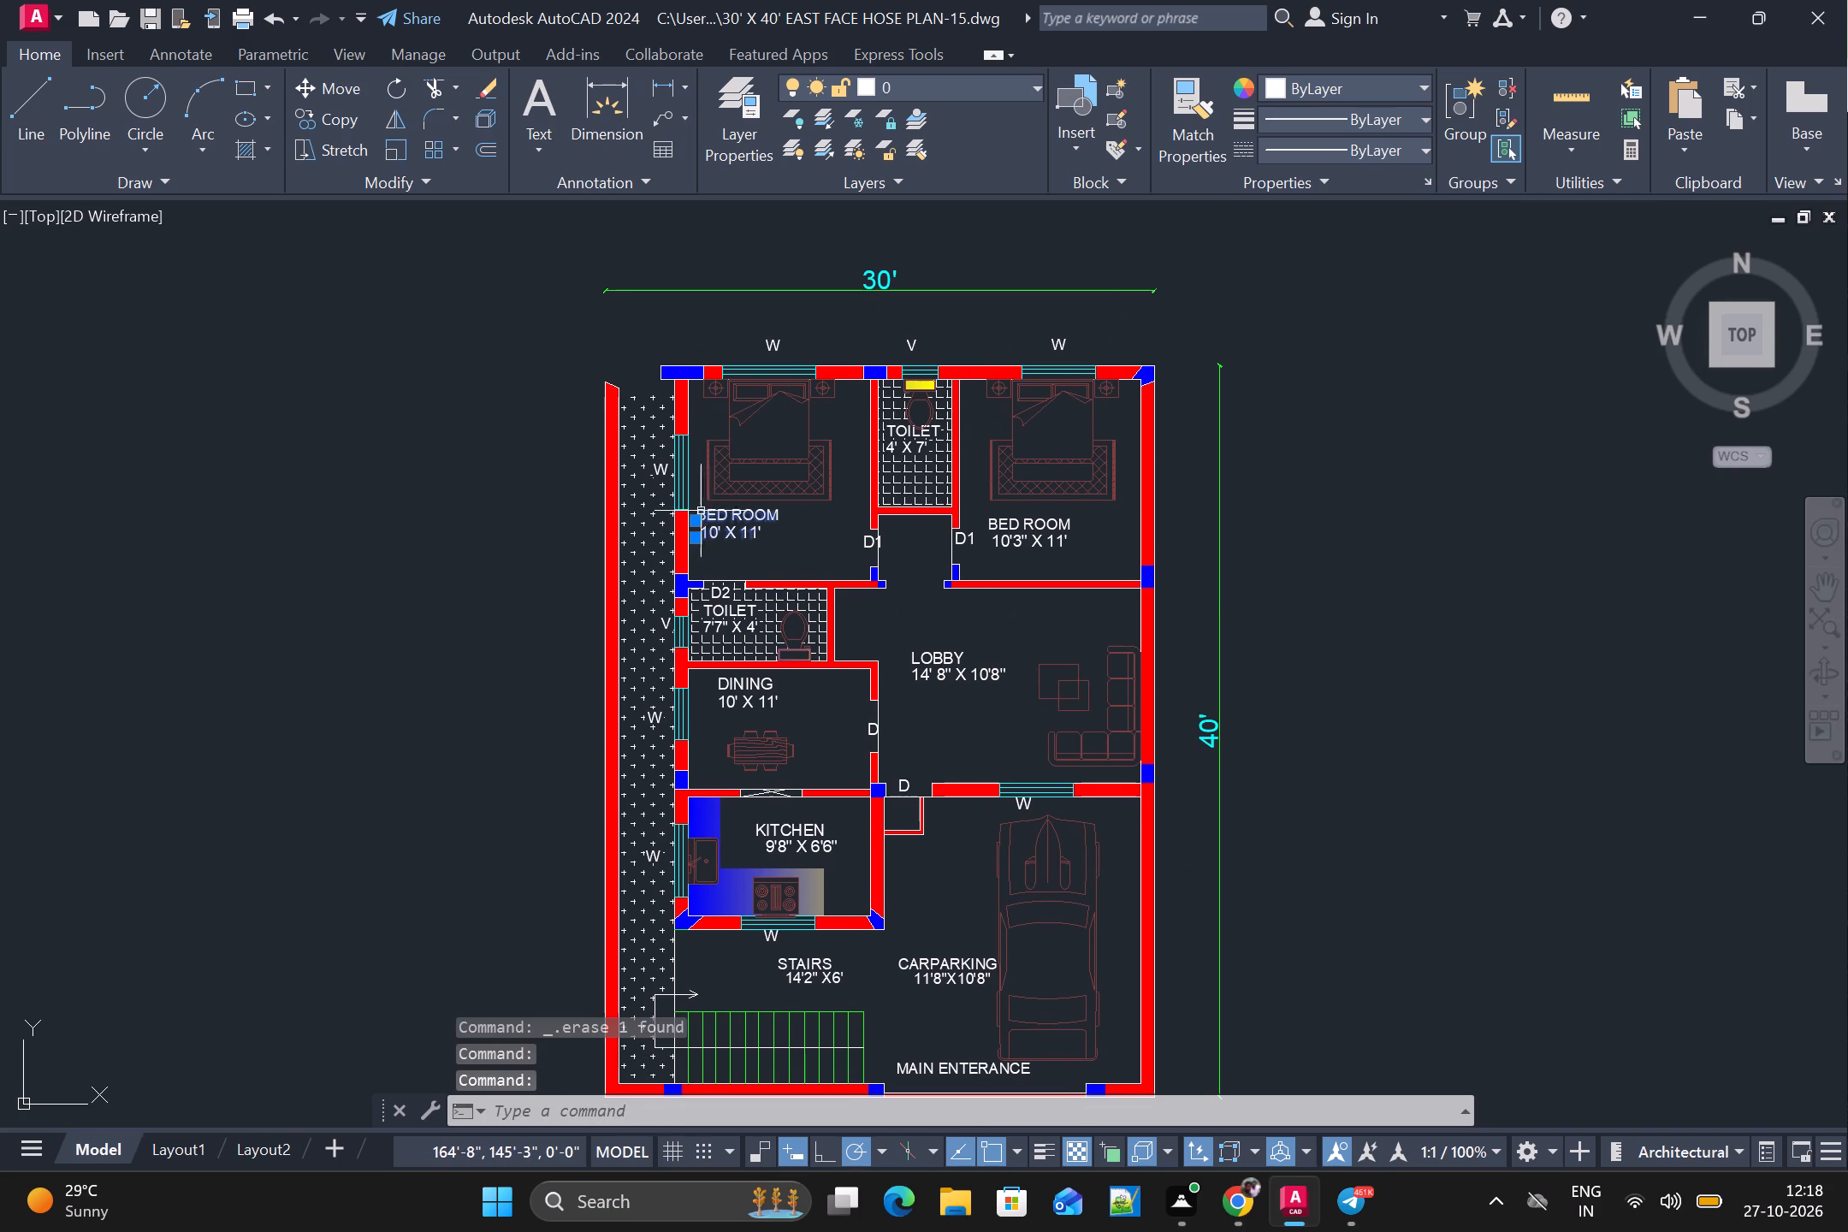
pyautogui.moveTo(703, 512); pyautogui.dragTo(734, 524)
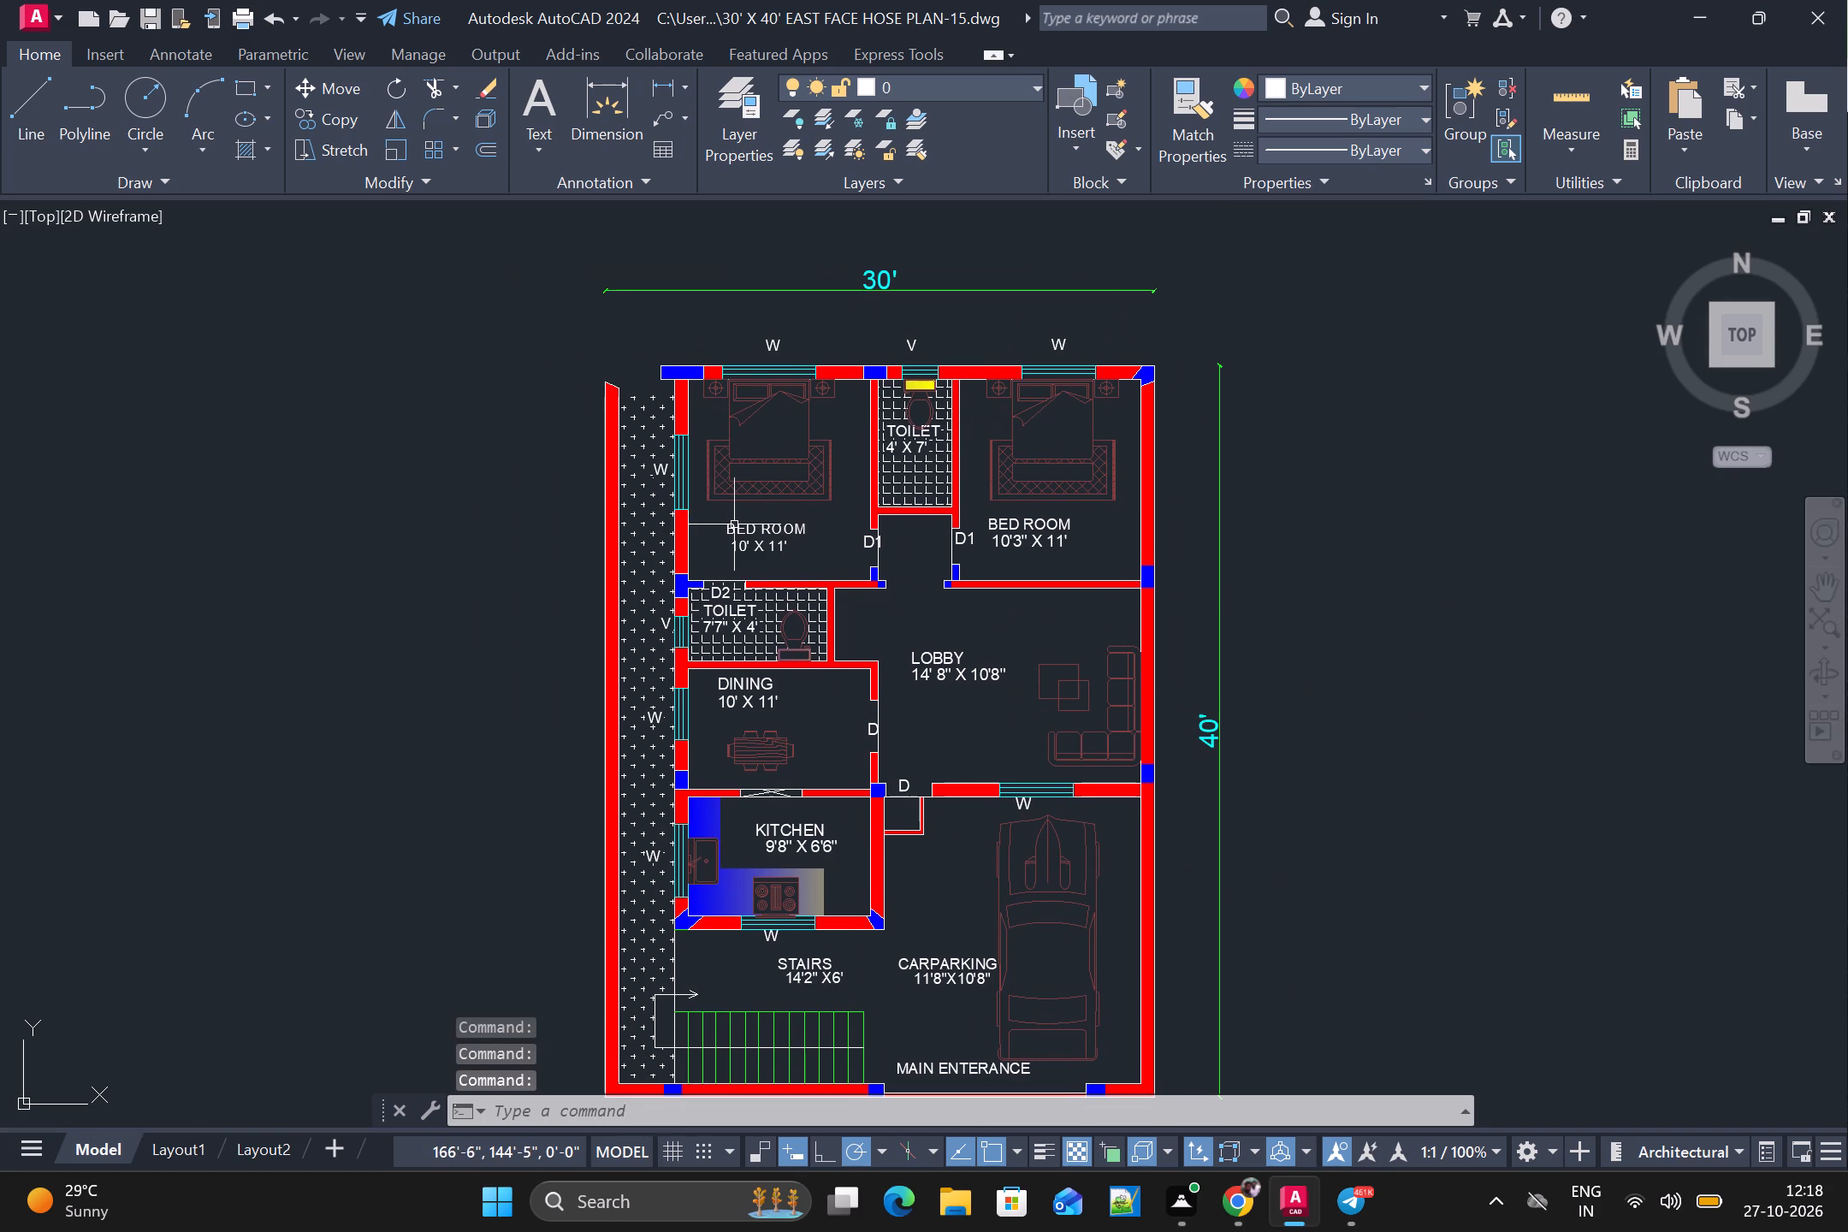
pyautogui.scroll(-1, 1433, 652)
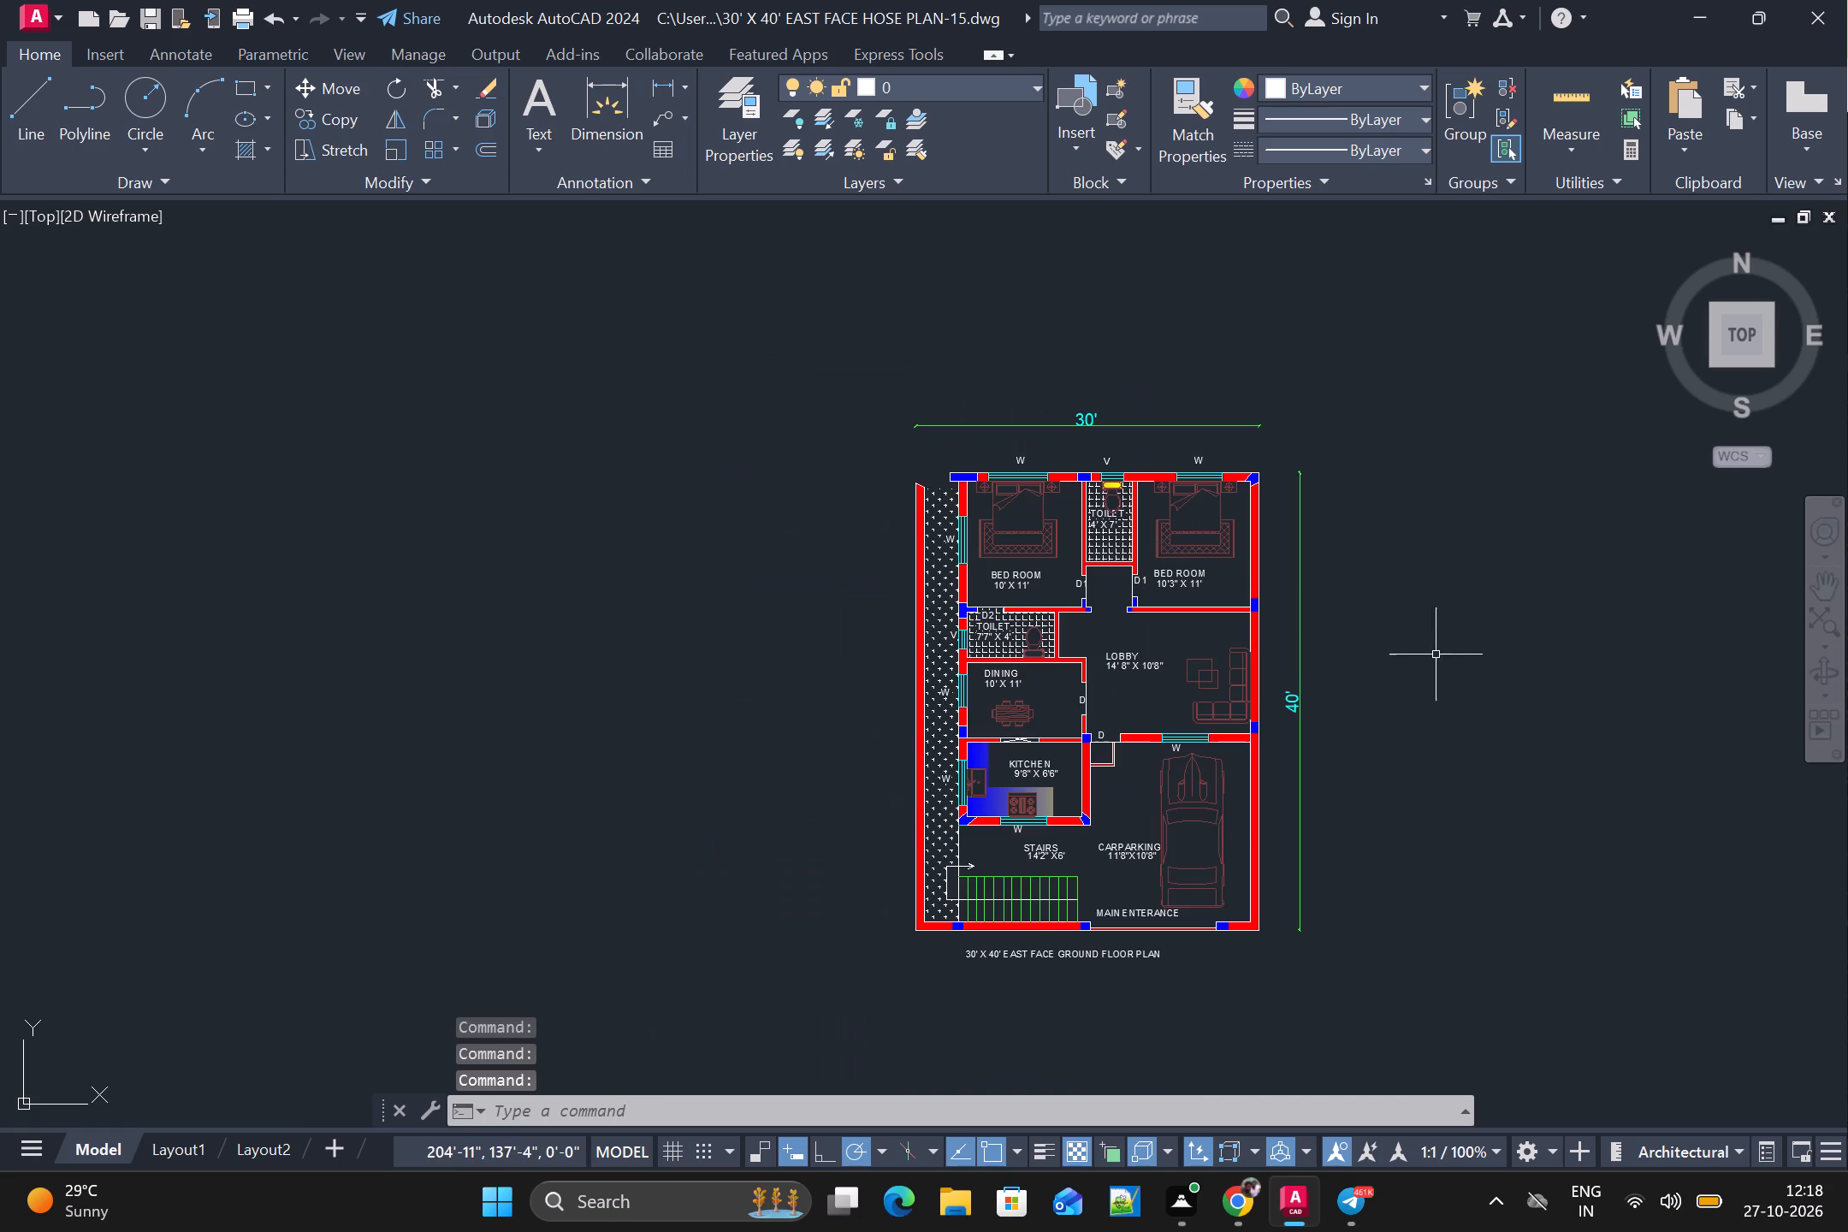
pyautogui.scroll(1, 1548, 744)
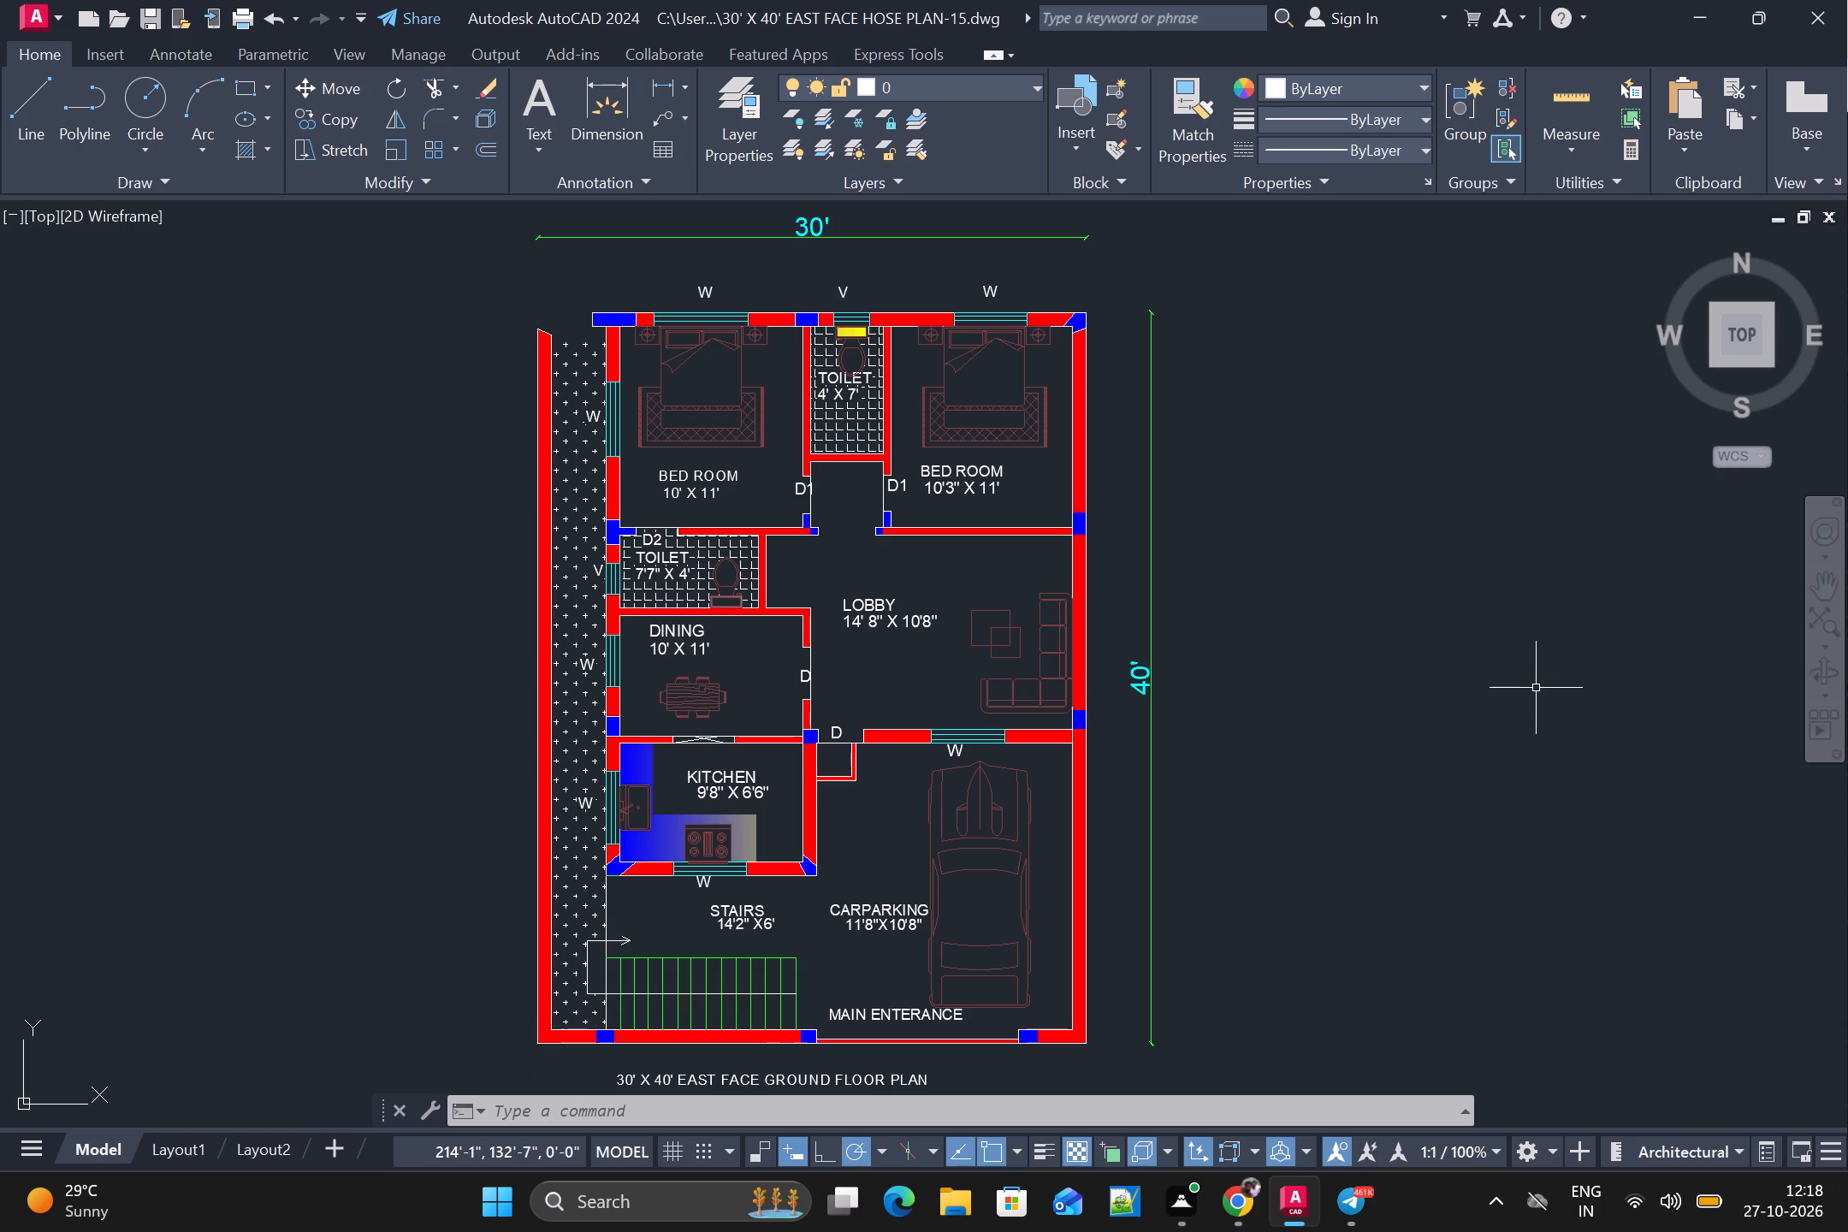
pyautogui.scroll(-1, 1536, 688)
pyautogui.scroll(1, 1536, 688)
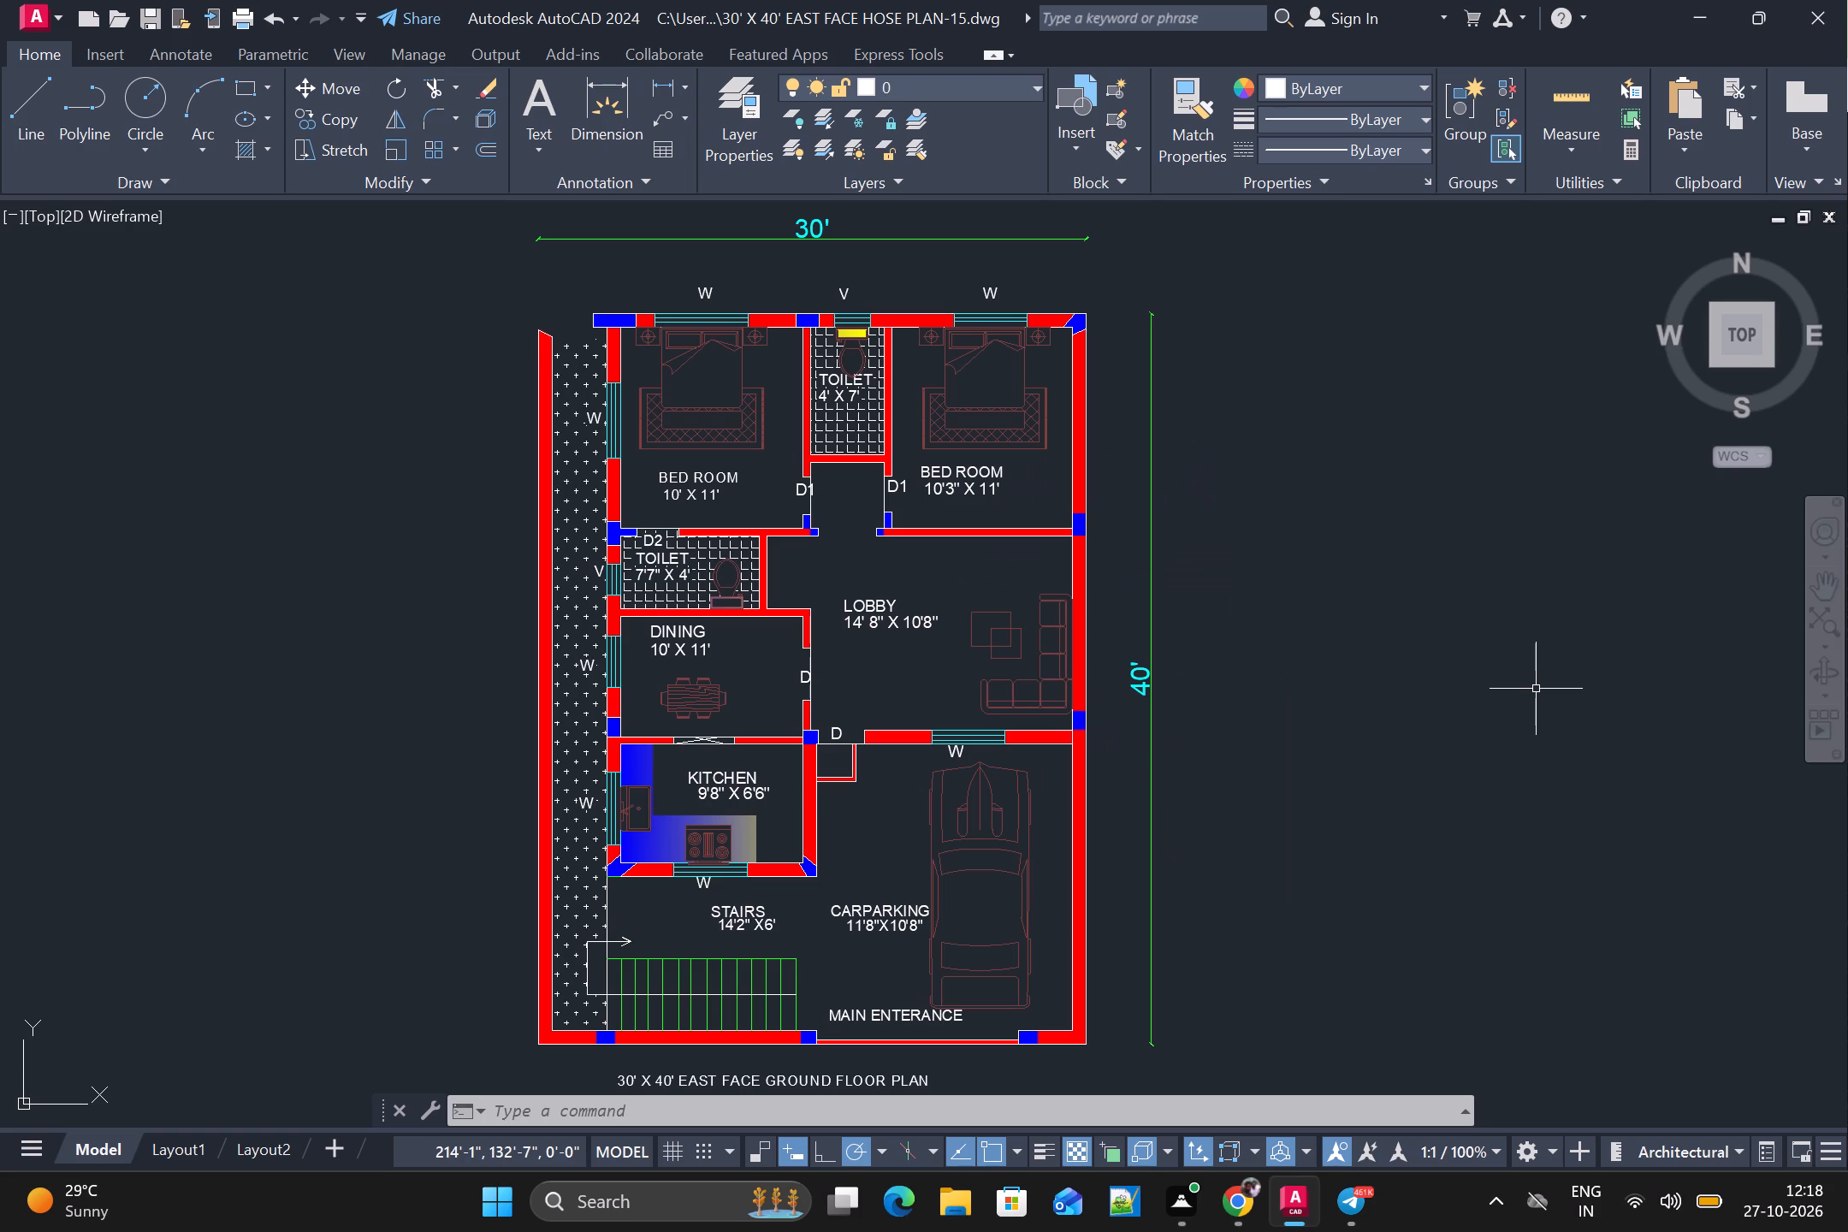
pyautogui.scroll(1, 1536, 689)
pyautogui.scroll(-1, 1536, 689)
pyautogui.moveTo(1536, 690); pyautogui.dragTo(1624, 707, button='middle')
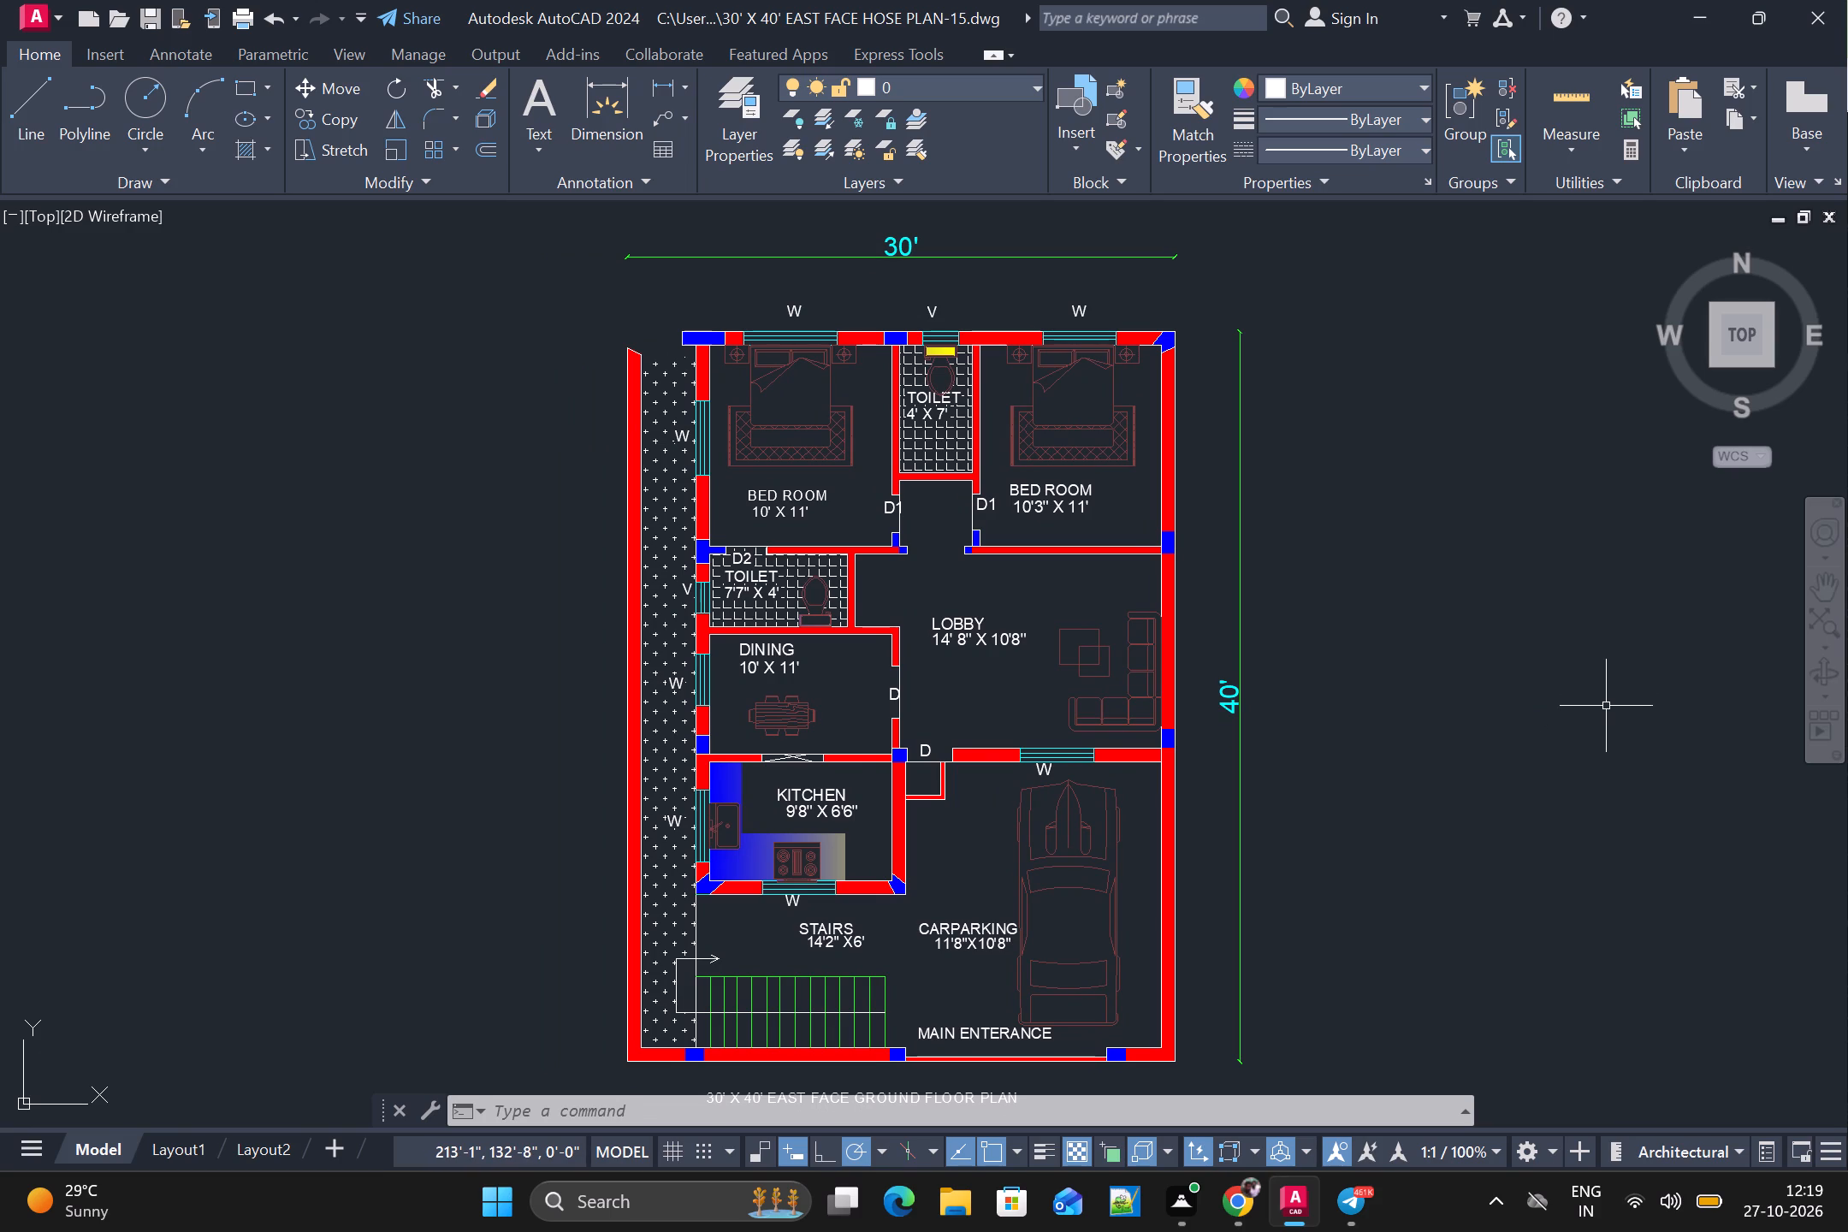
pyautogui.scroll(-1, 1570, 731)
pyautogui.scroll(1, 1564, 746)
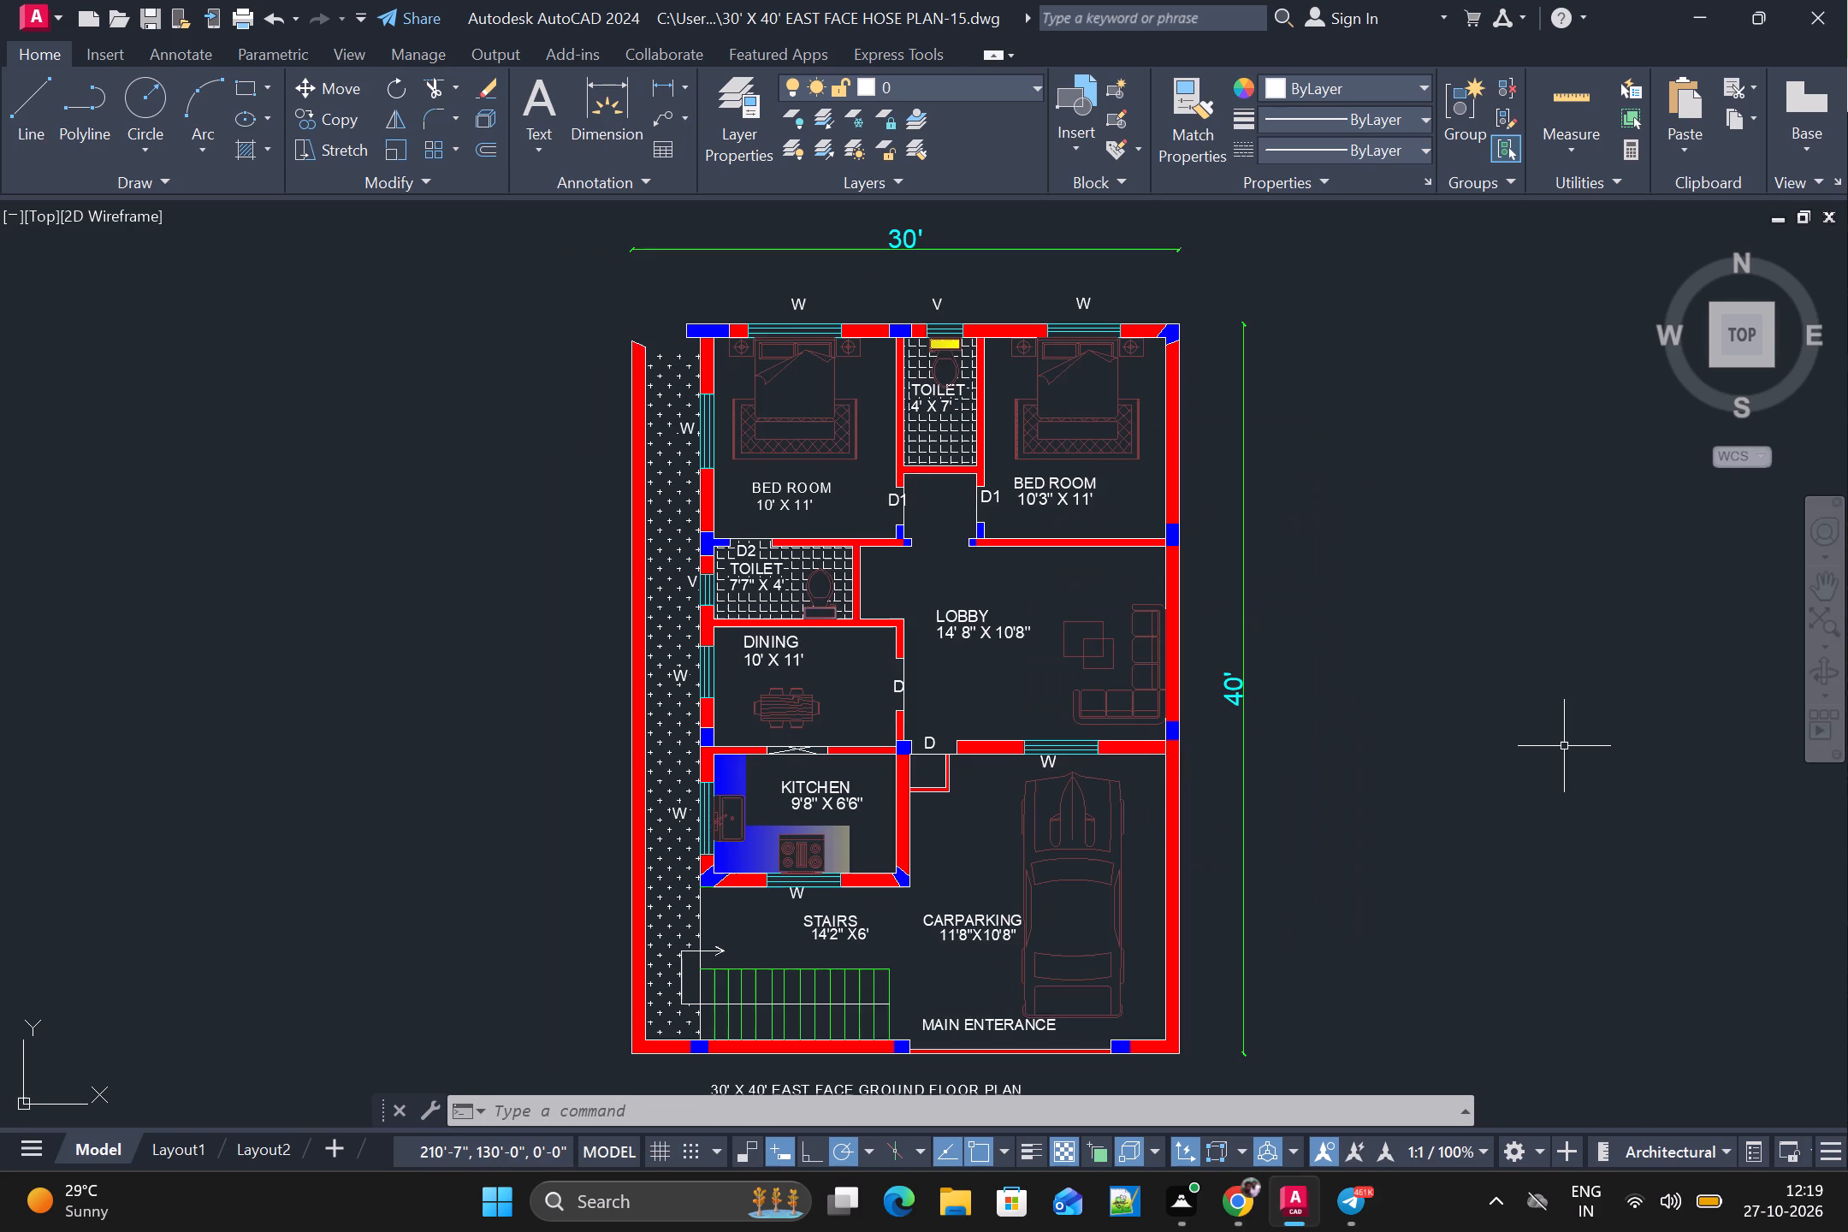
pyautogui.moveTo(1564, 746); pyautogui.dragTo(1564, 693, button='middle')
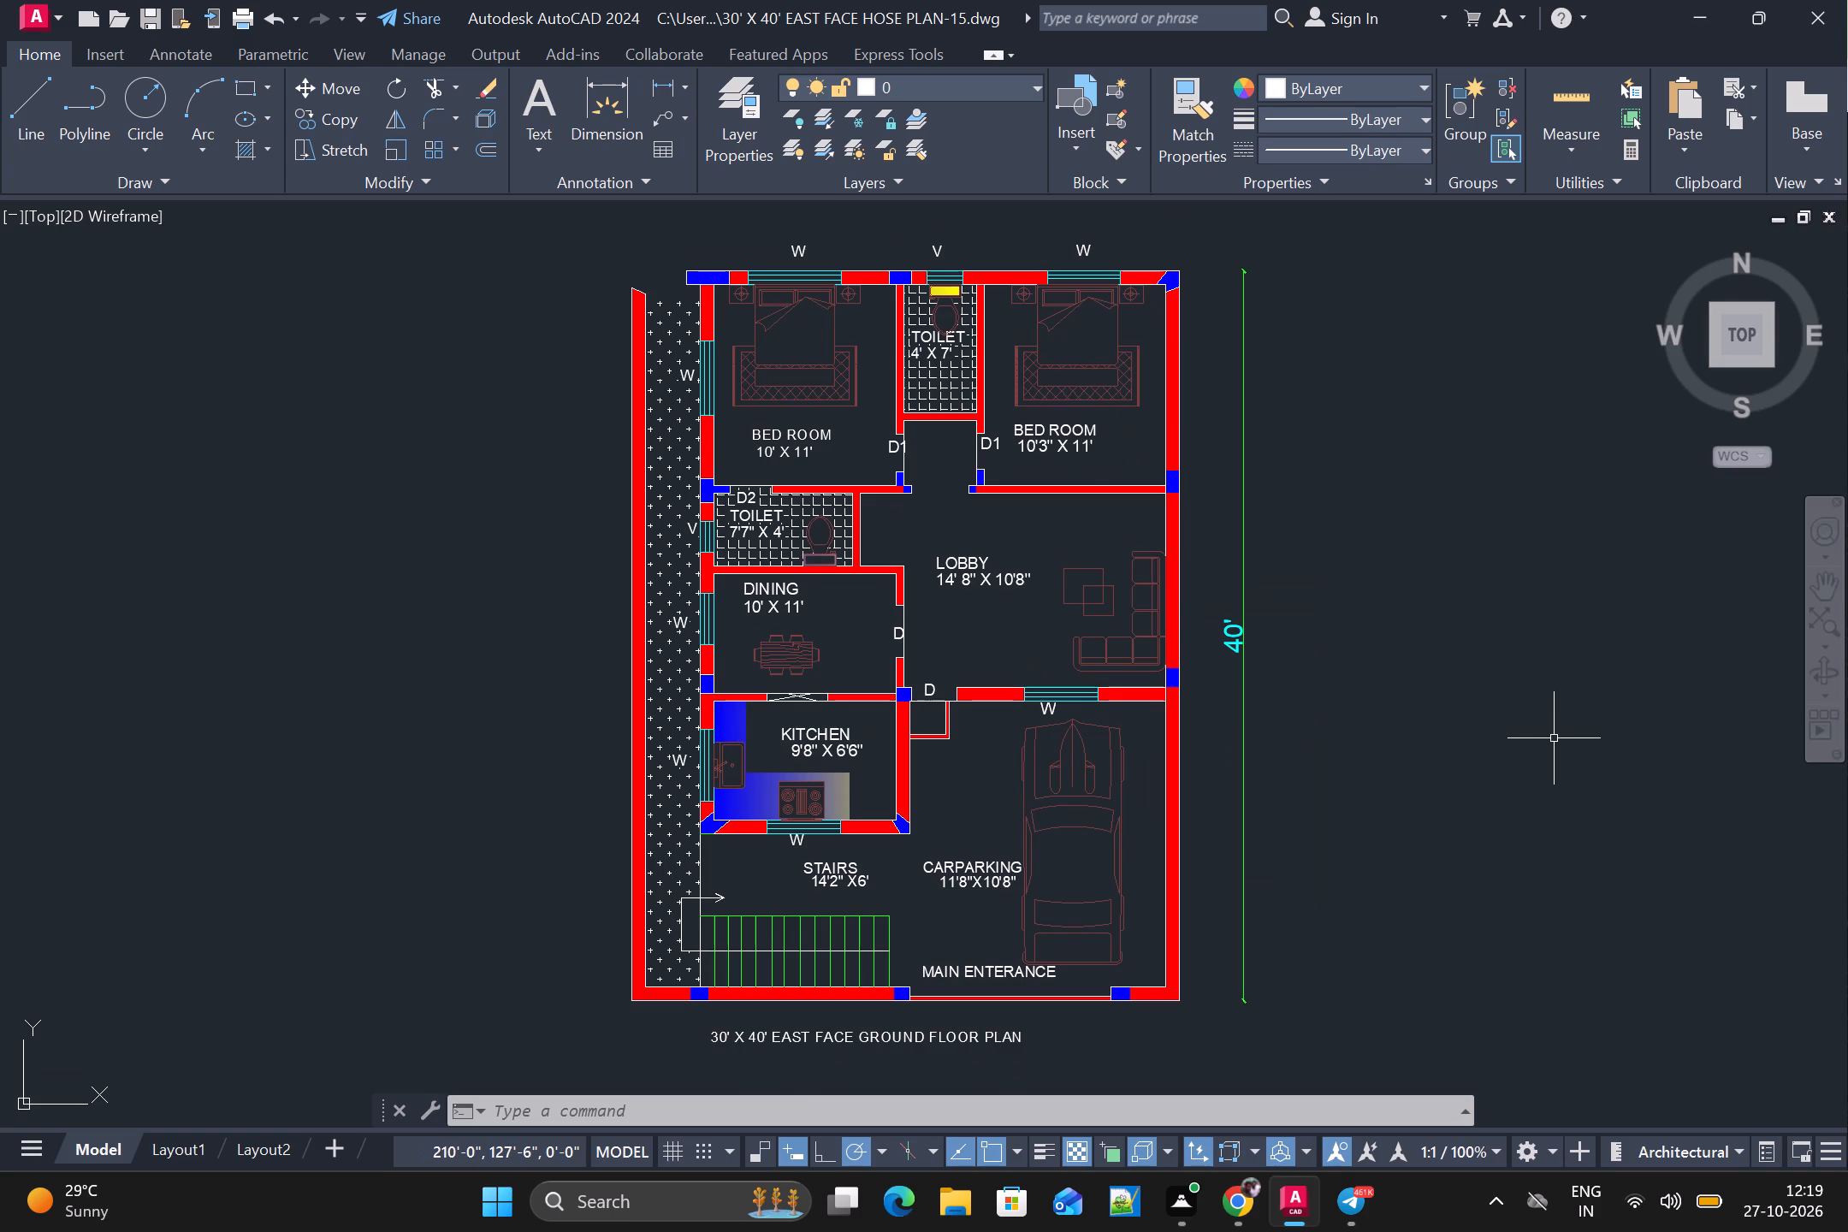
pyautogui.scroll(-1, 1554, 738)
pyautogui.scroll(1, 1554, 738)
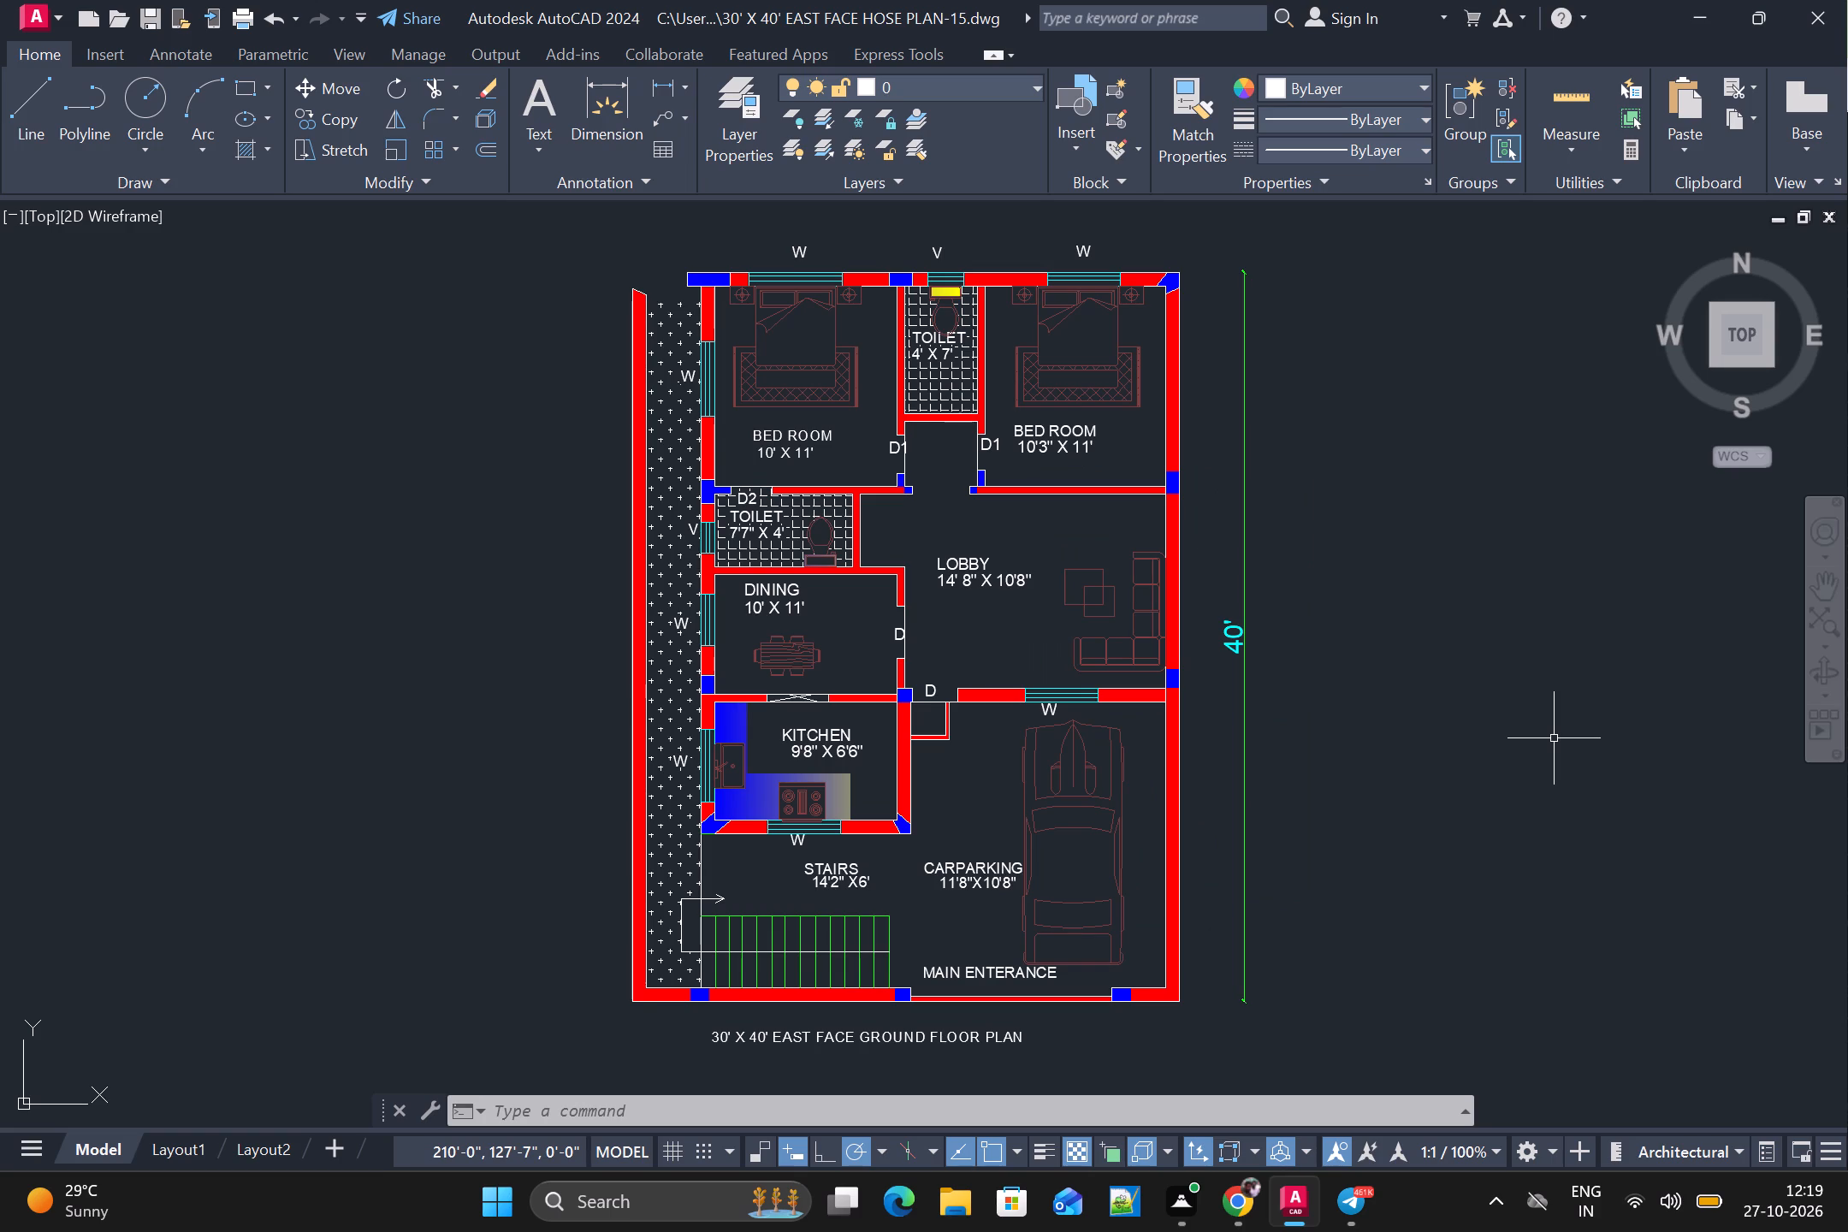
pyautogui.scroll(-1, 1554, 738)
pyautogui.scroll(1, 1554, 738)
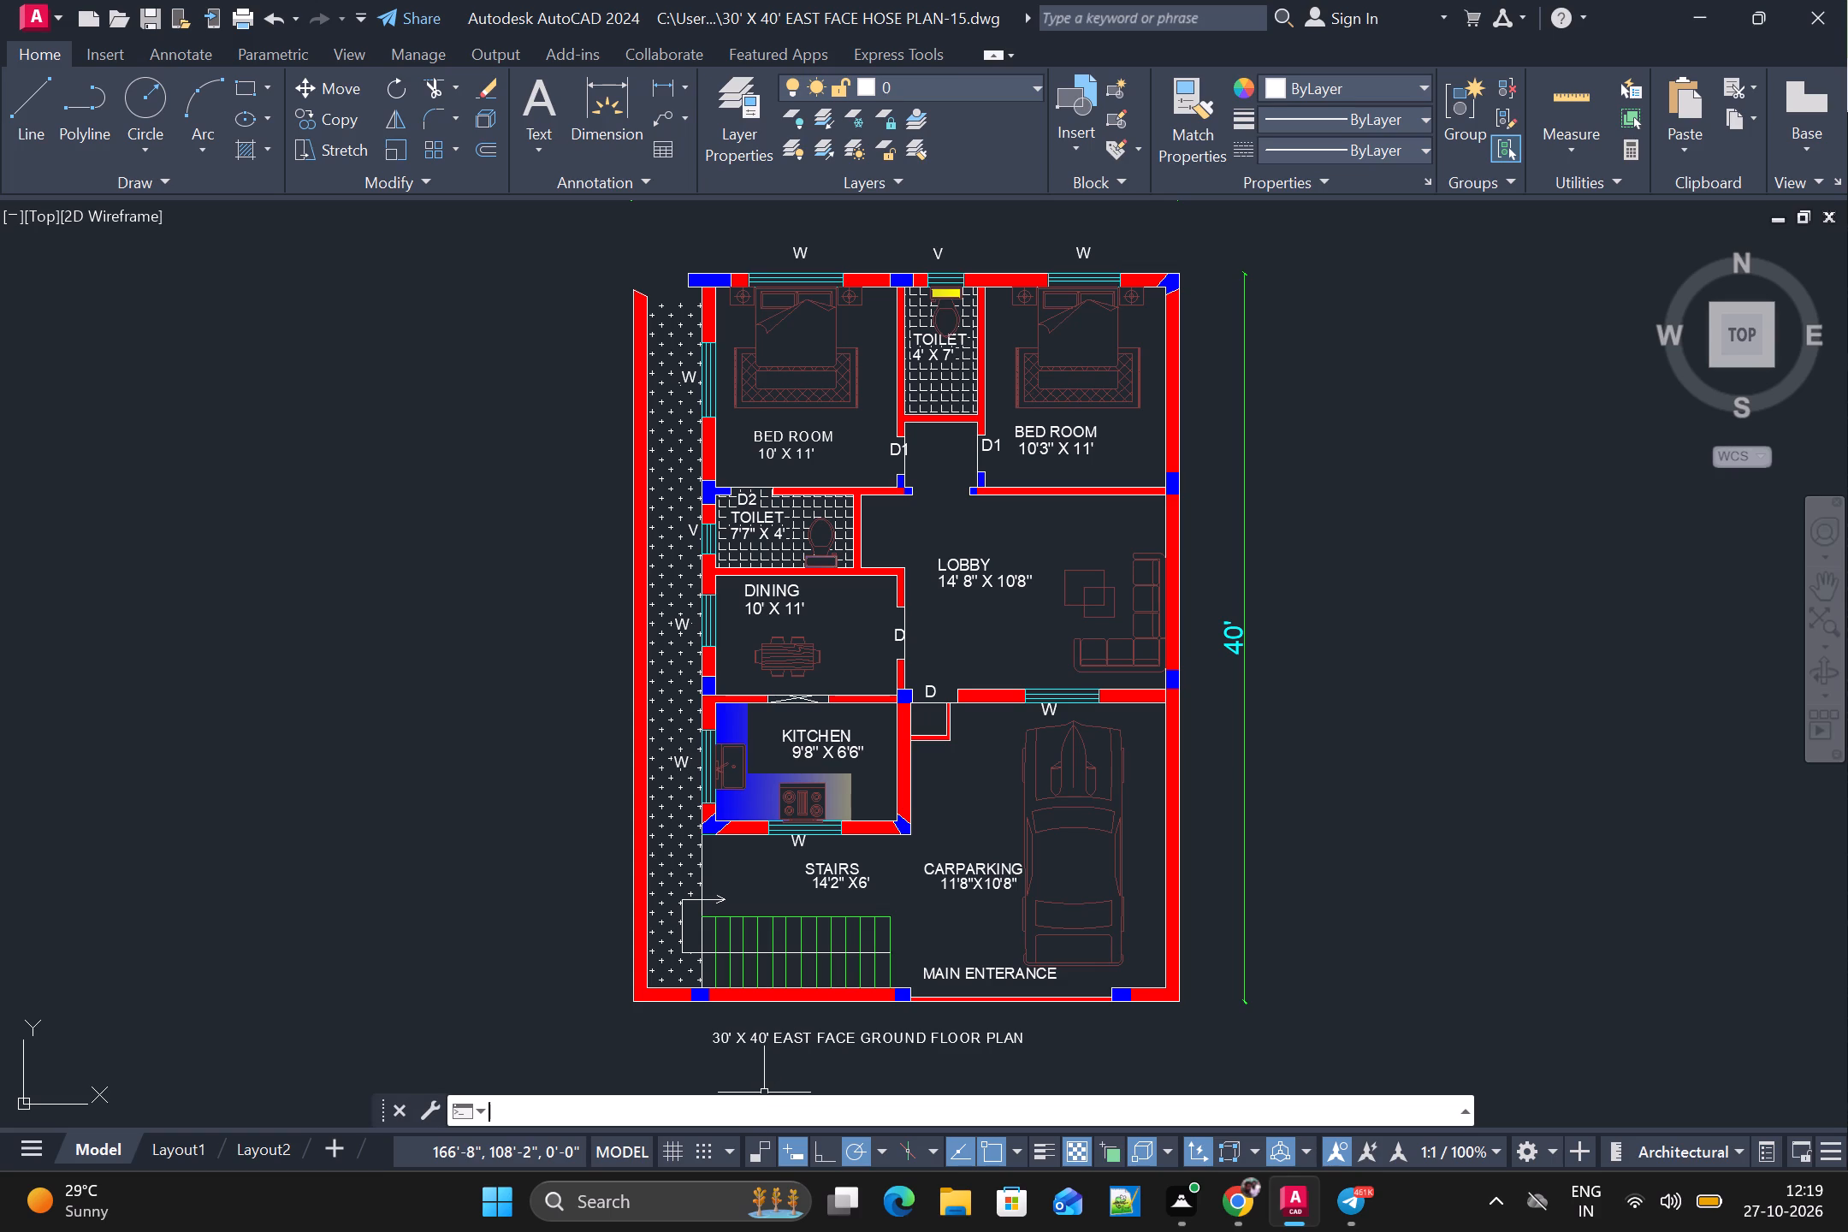
# Open the Options at the Open and Save settings, review the log file setting, and accept the dialog.
pyautogui.click(754, 1111)
pyautogui.write('OPTIOM')
pyautogui.press('BackSpace')
pyautogui.write('NS')
pyautogui.press('Return')
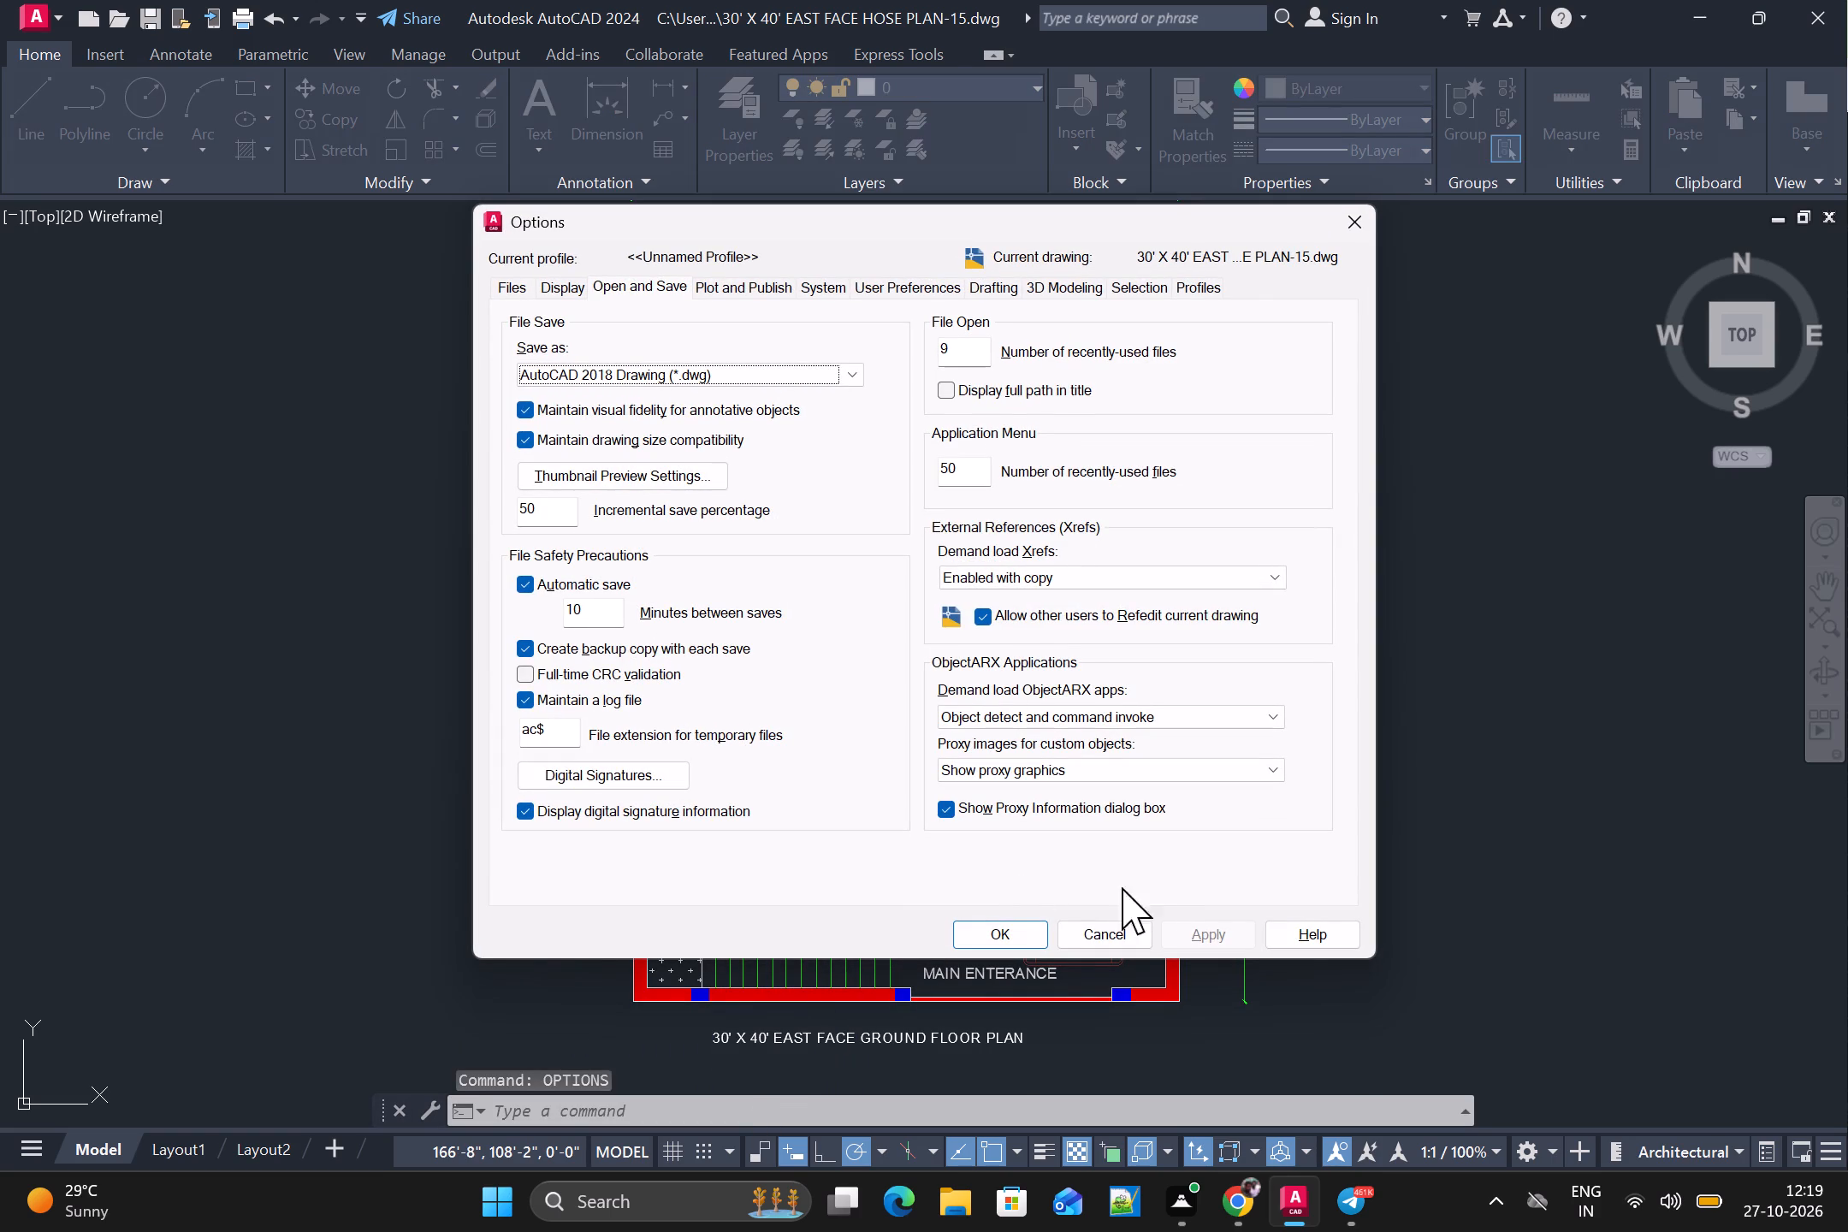
pyautogui.click(1037, 933)
# Query the LOGFILENAME system variable for the current drawing's log file path.
pyautogui.click(827, 1116)
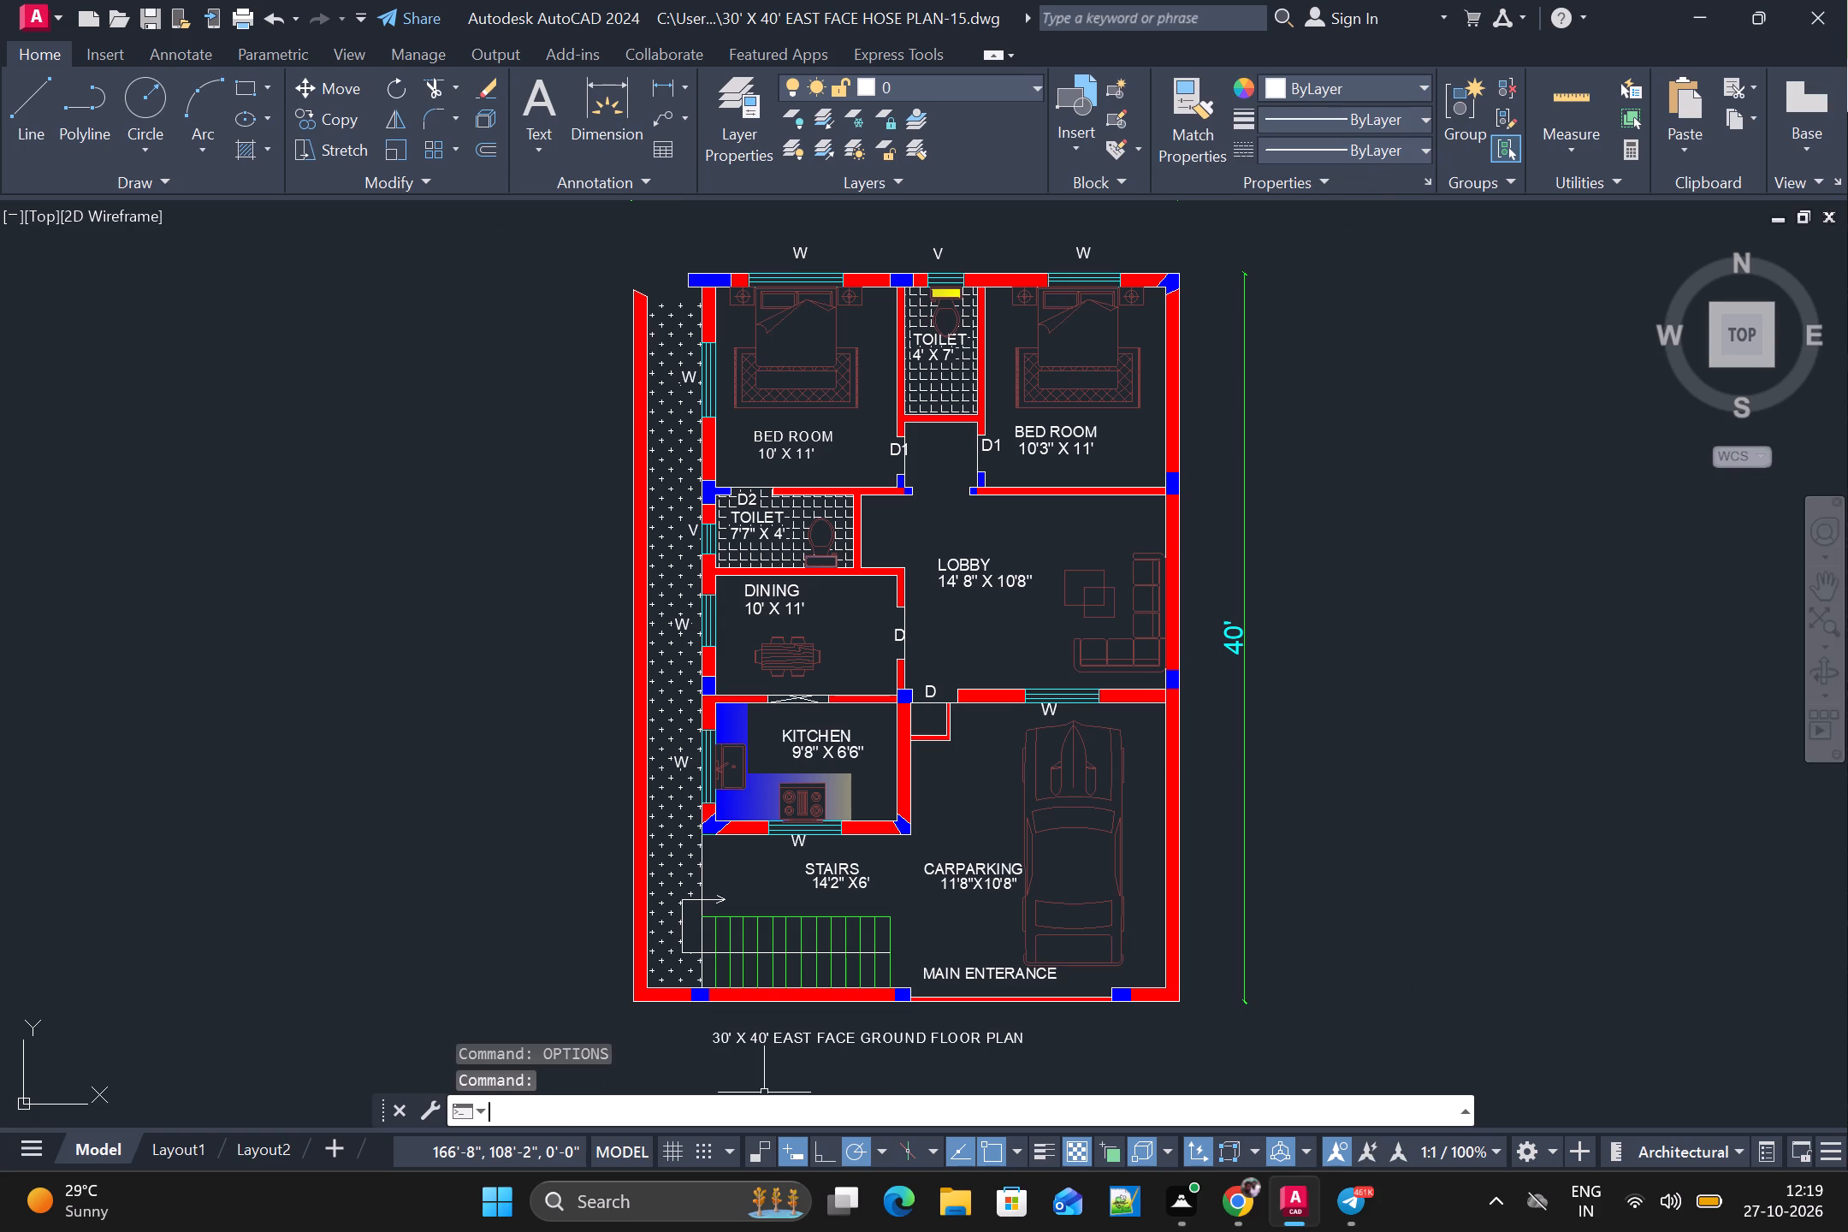
pyautogui.write('LOF')
pyautogui.press('BackSpace')
pyautogui.press('g')
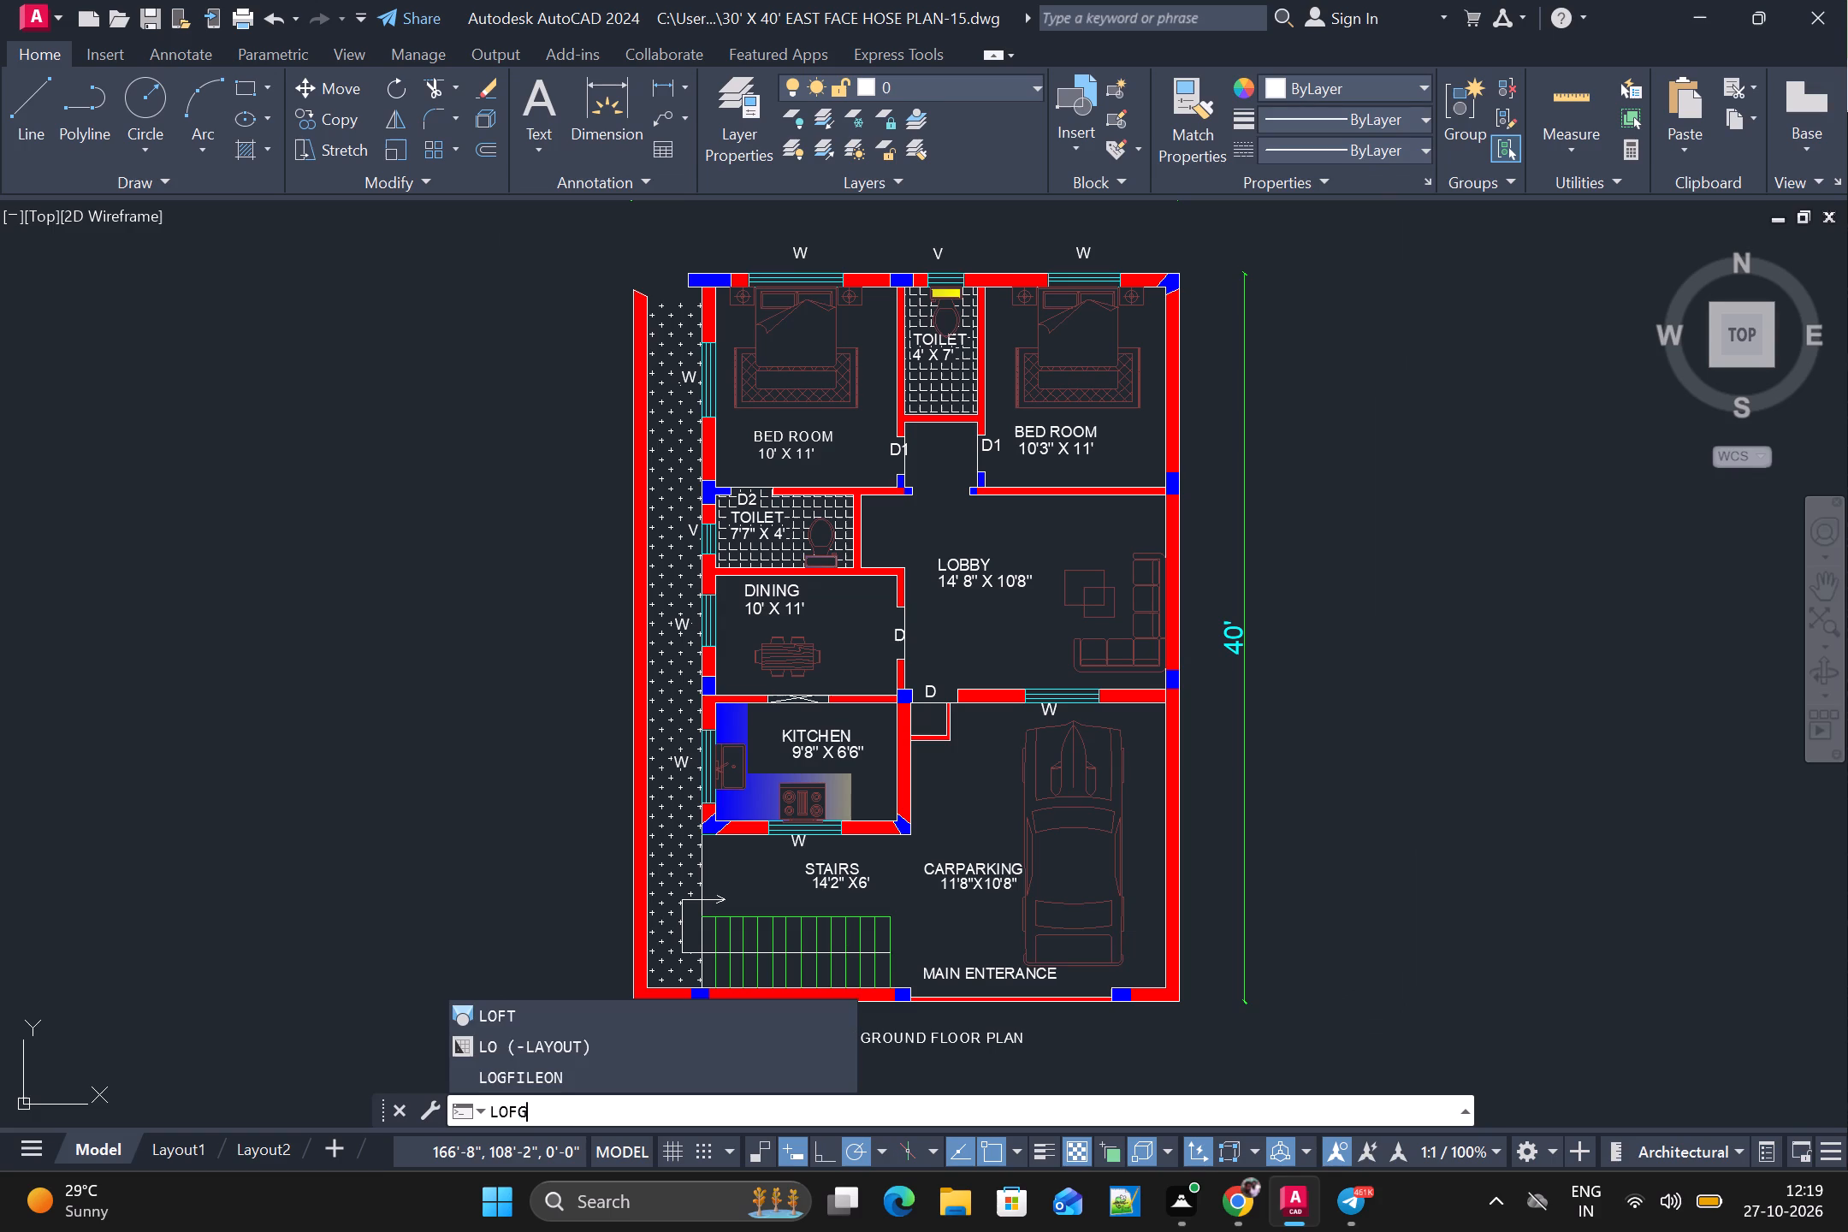
pyautogui.write('FILENAME')
pyautogui.press('Return')
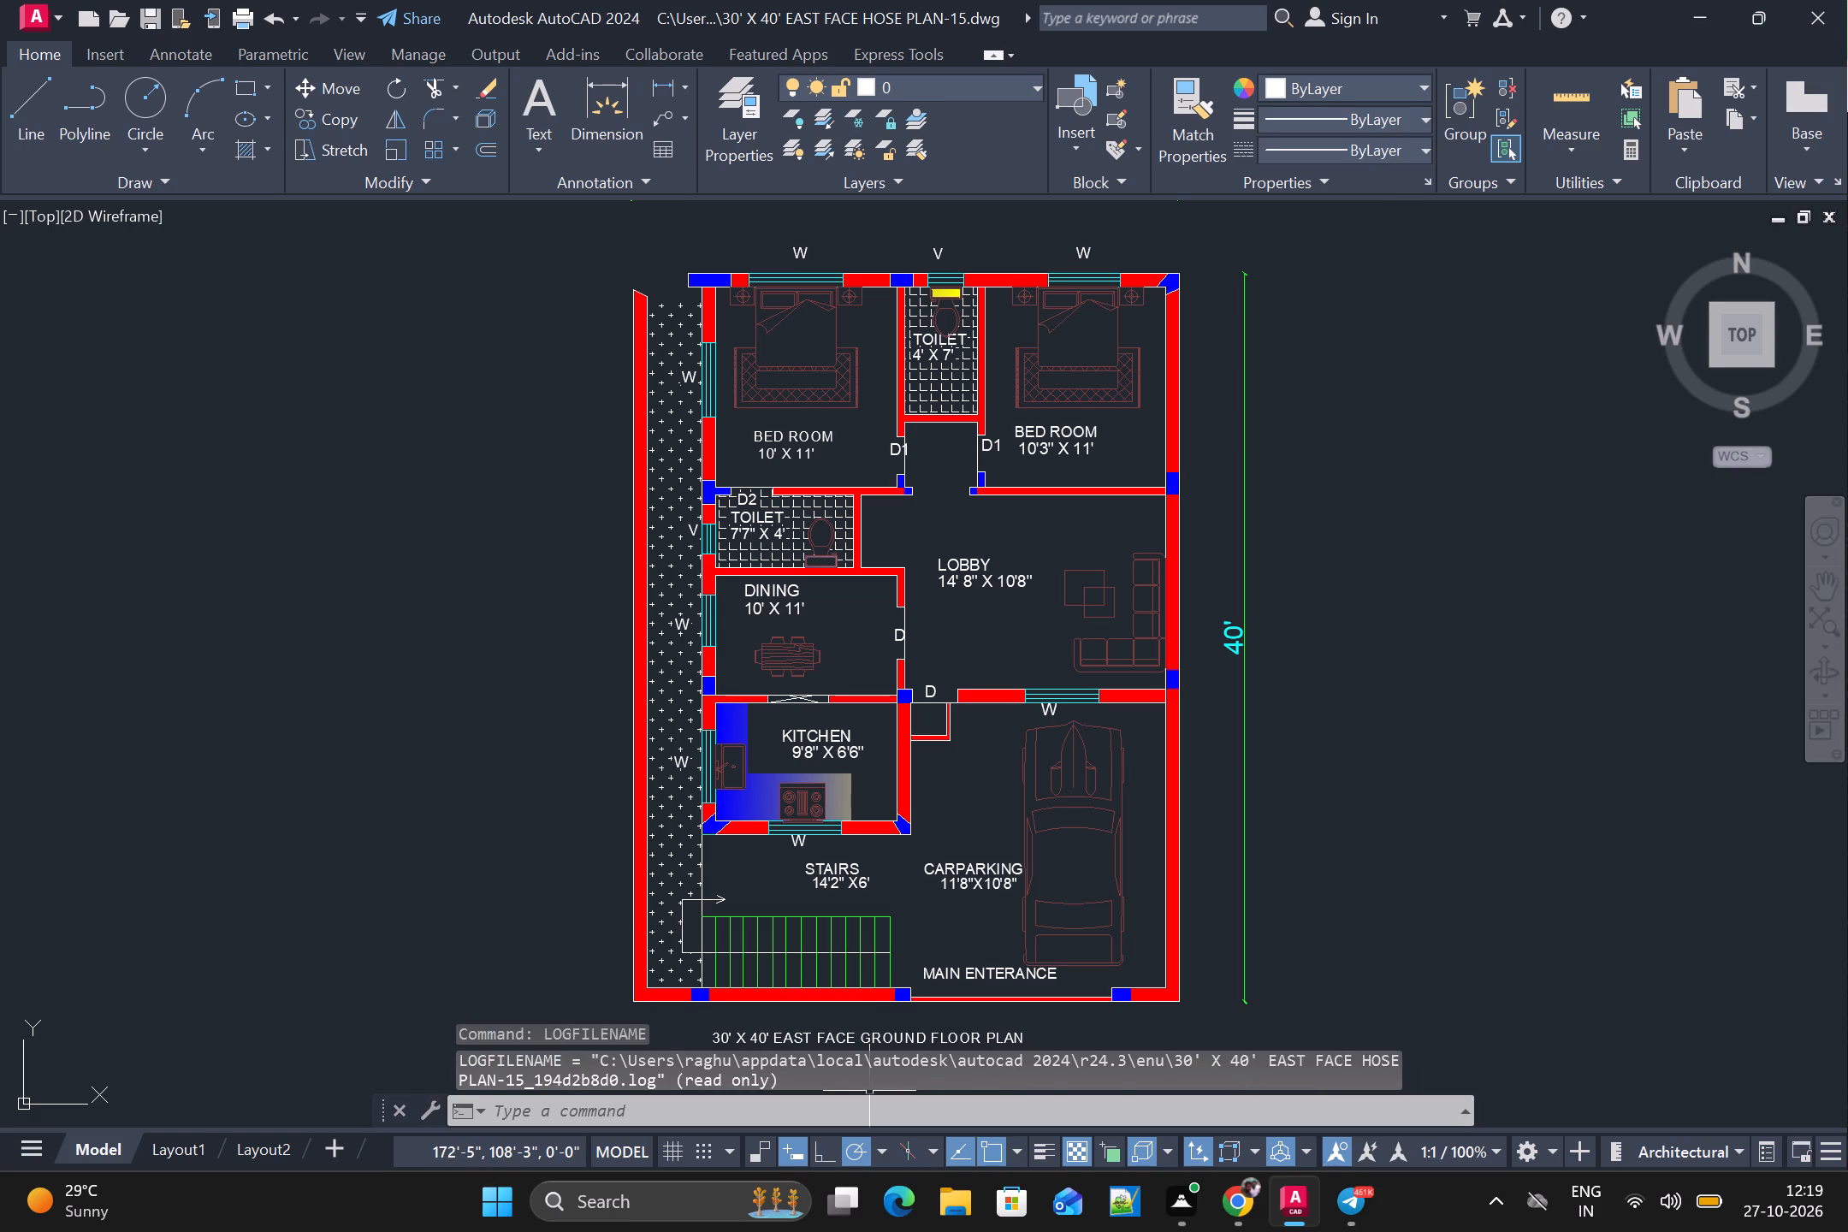
# Start a plot with the previous plot's page setup and window the whole floor plan, including its dimensions and title, as the plot area.
pyautogui.click(577, 1113)
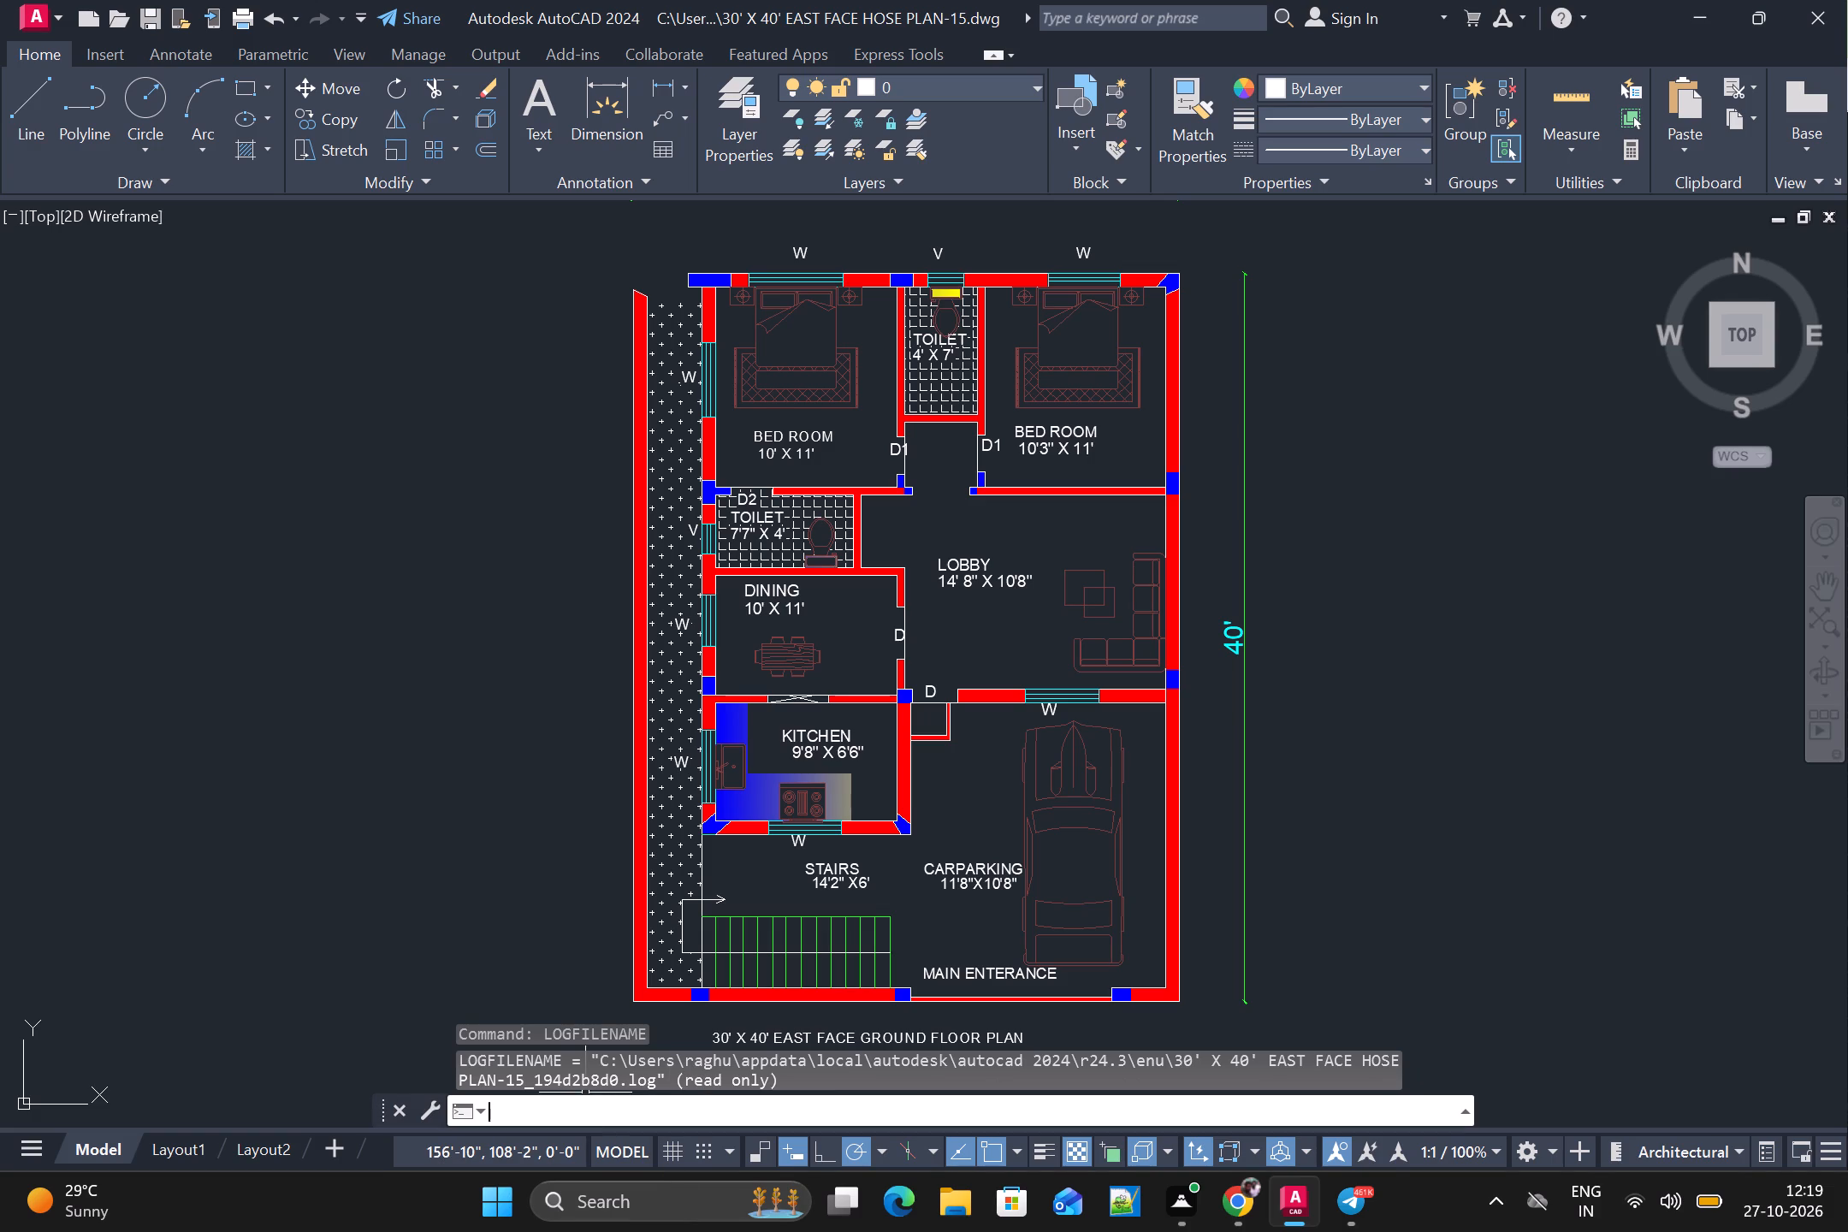
pyautogui.hotkey('ctrl', 'p')
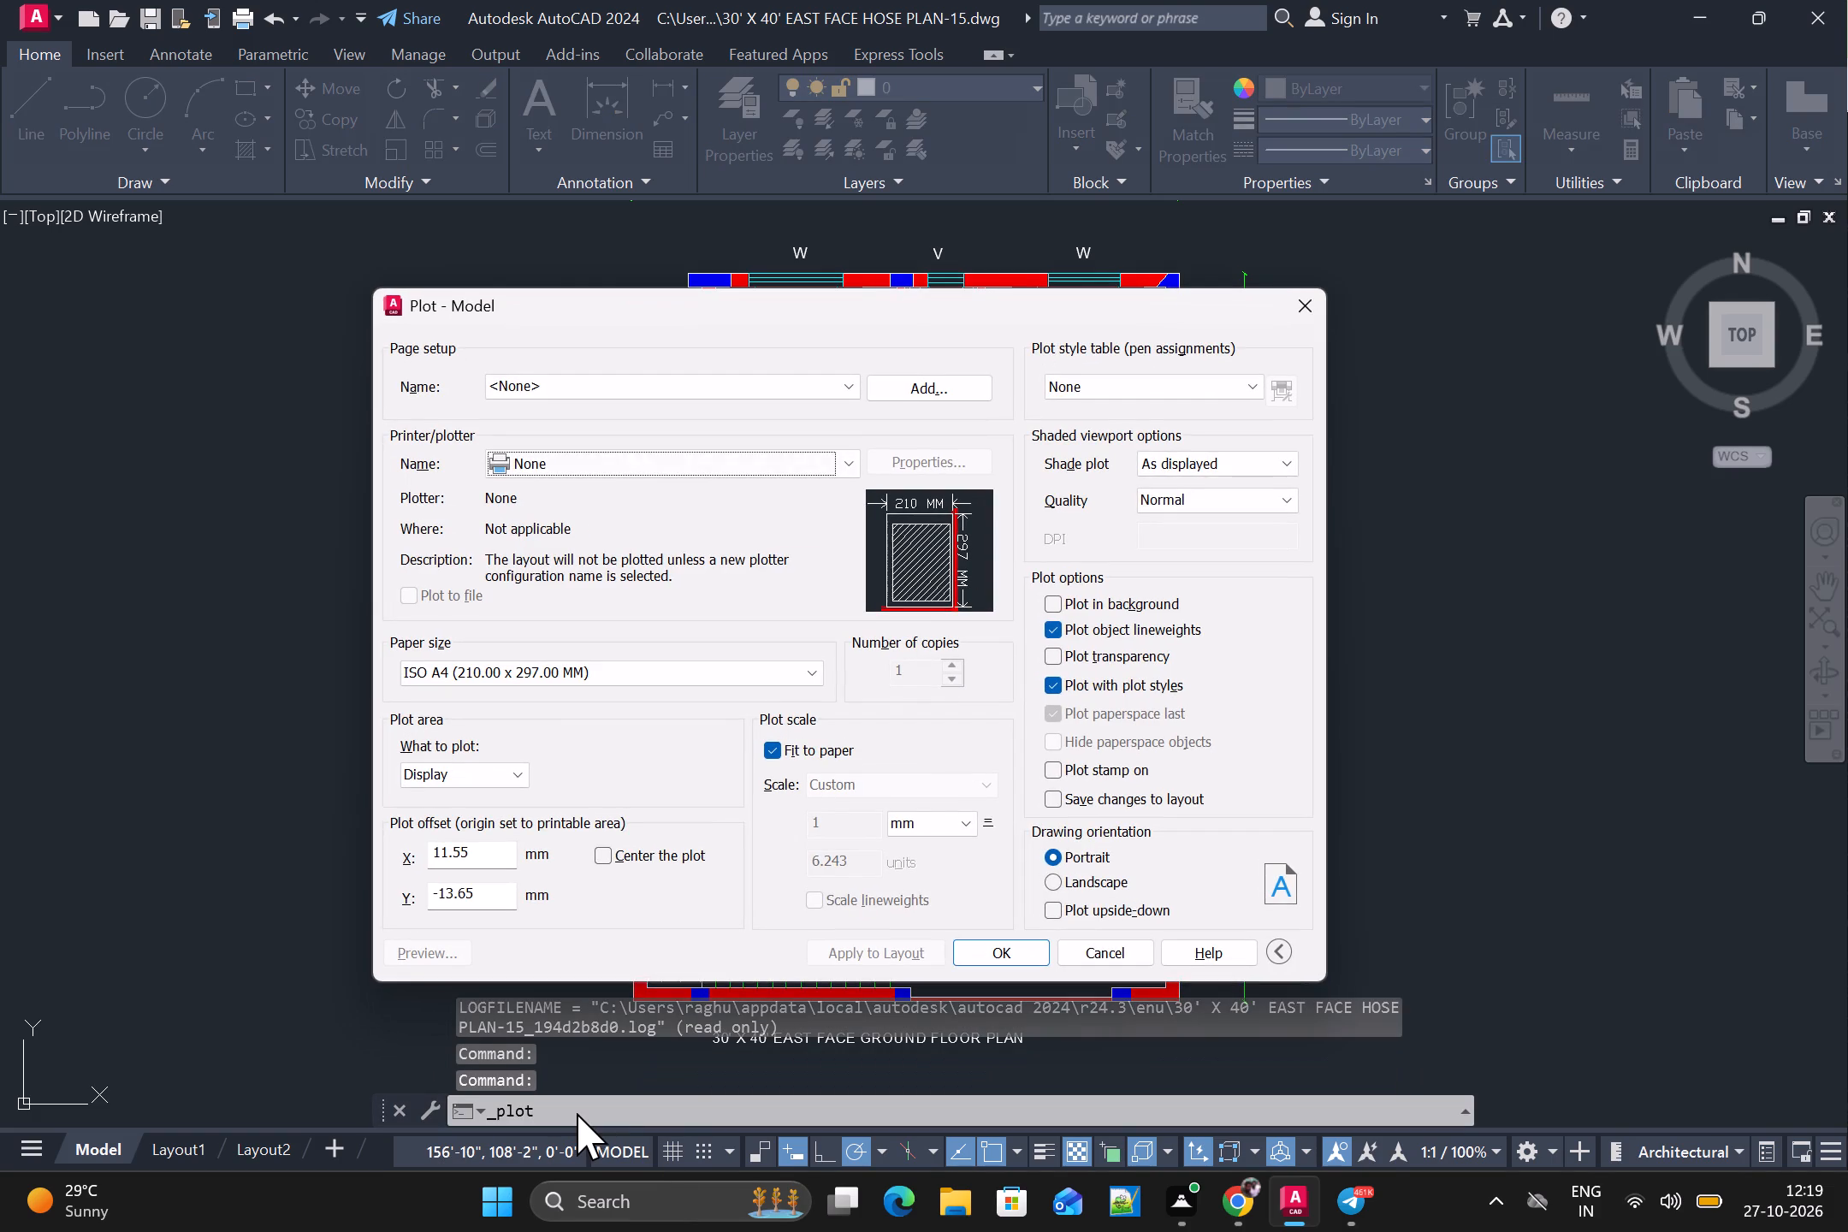
pyautogui.click(762, 381)
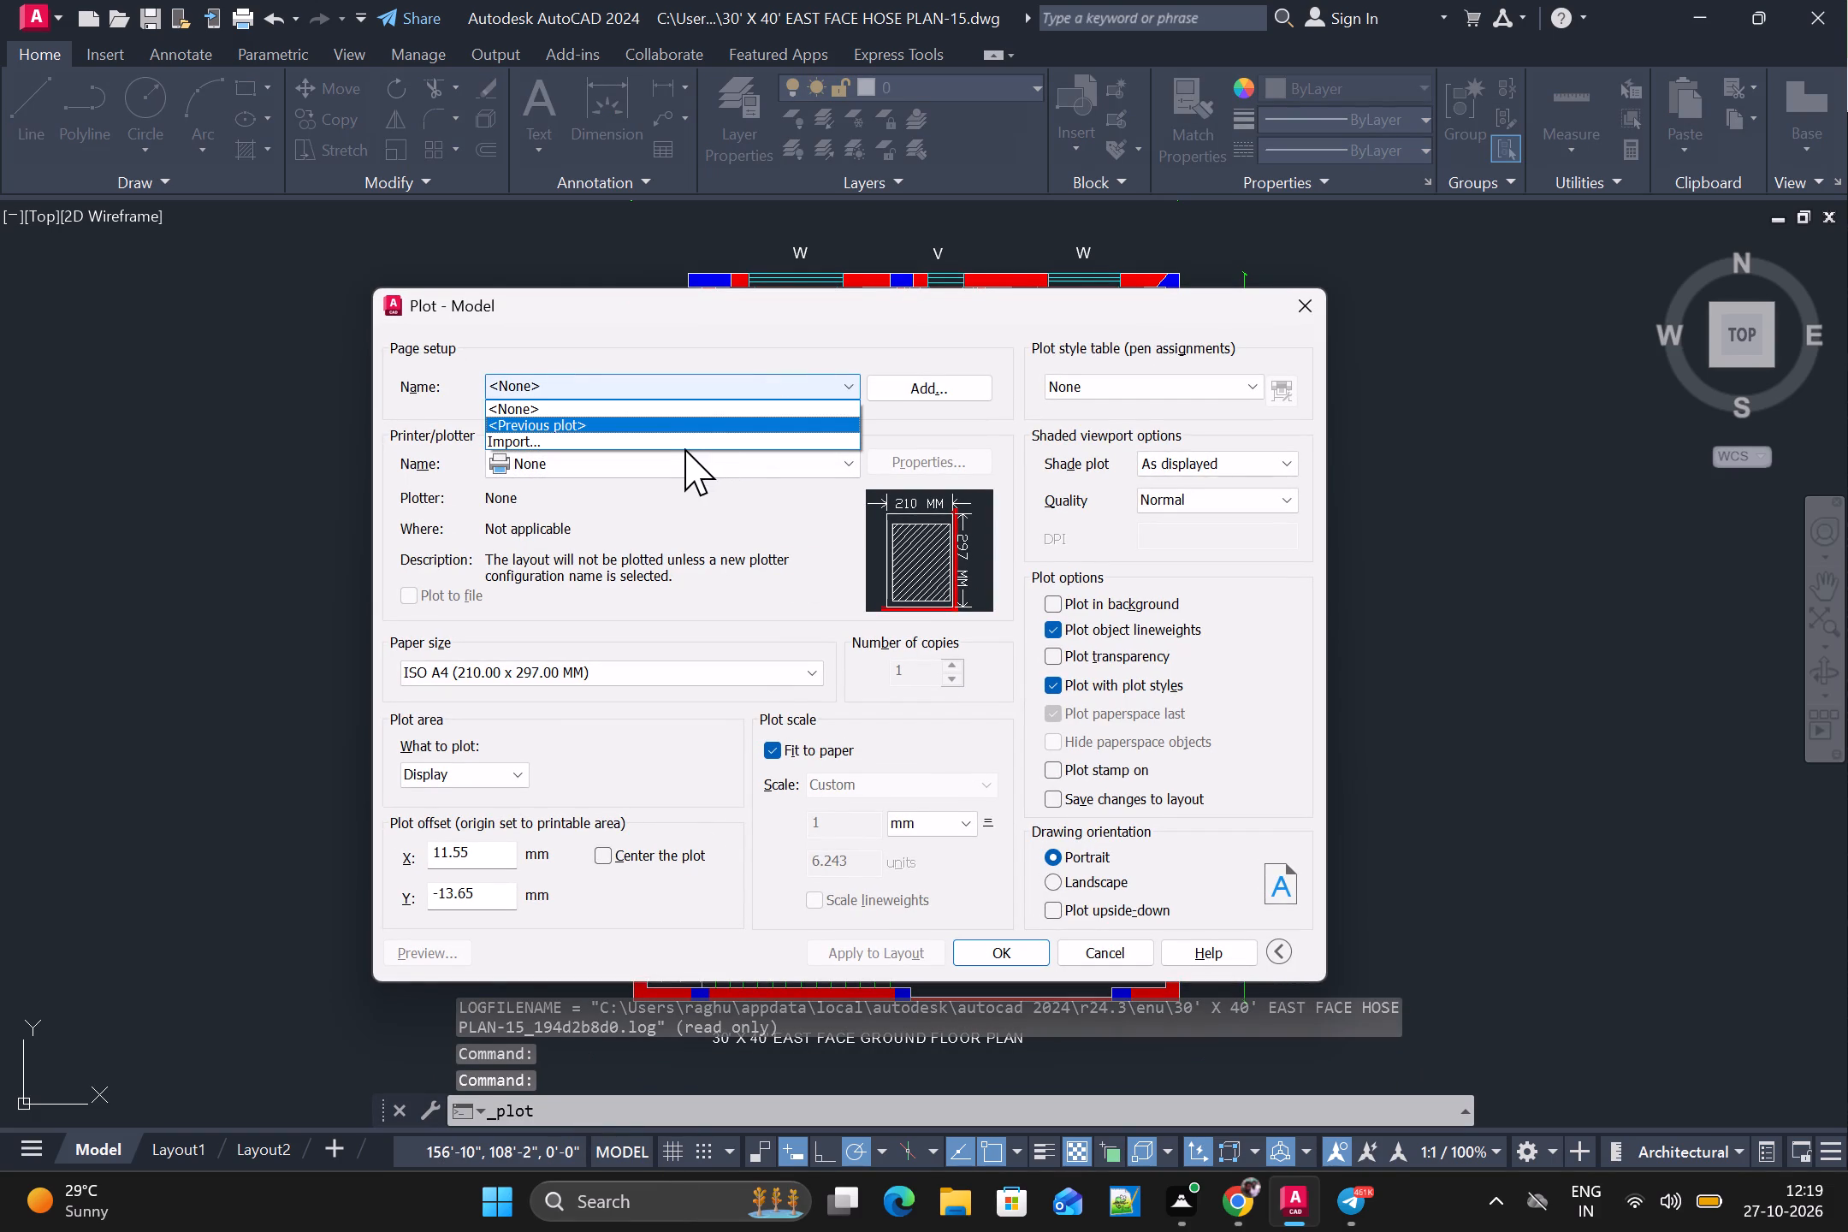
pyautogui.click(691, 424)
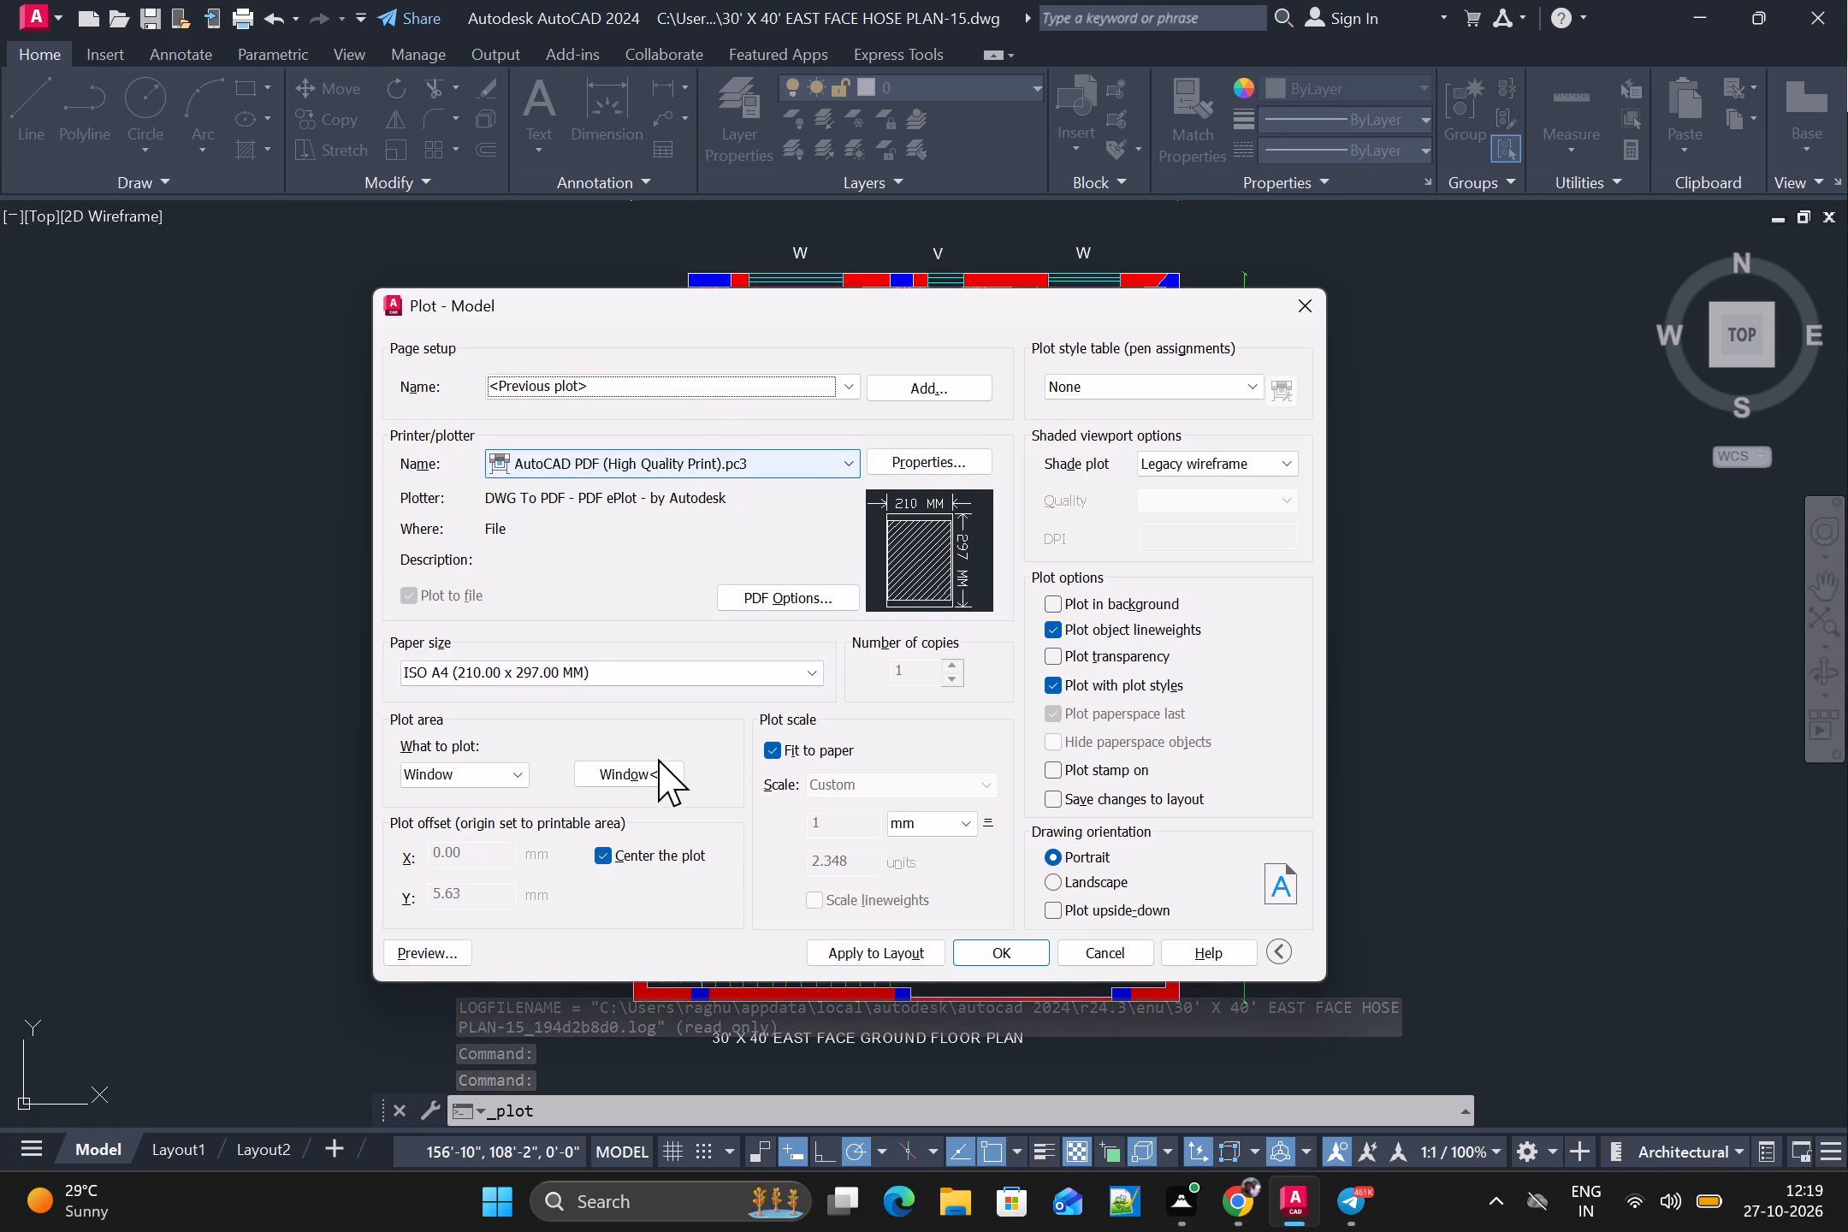
pyautogui.click(650, 770)
pyautogui.scroll(-1, 588, 325)
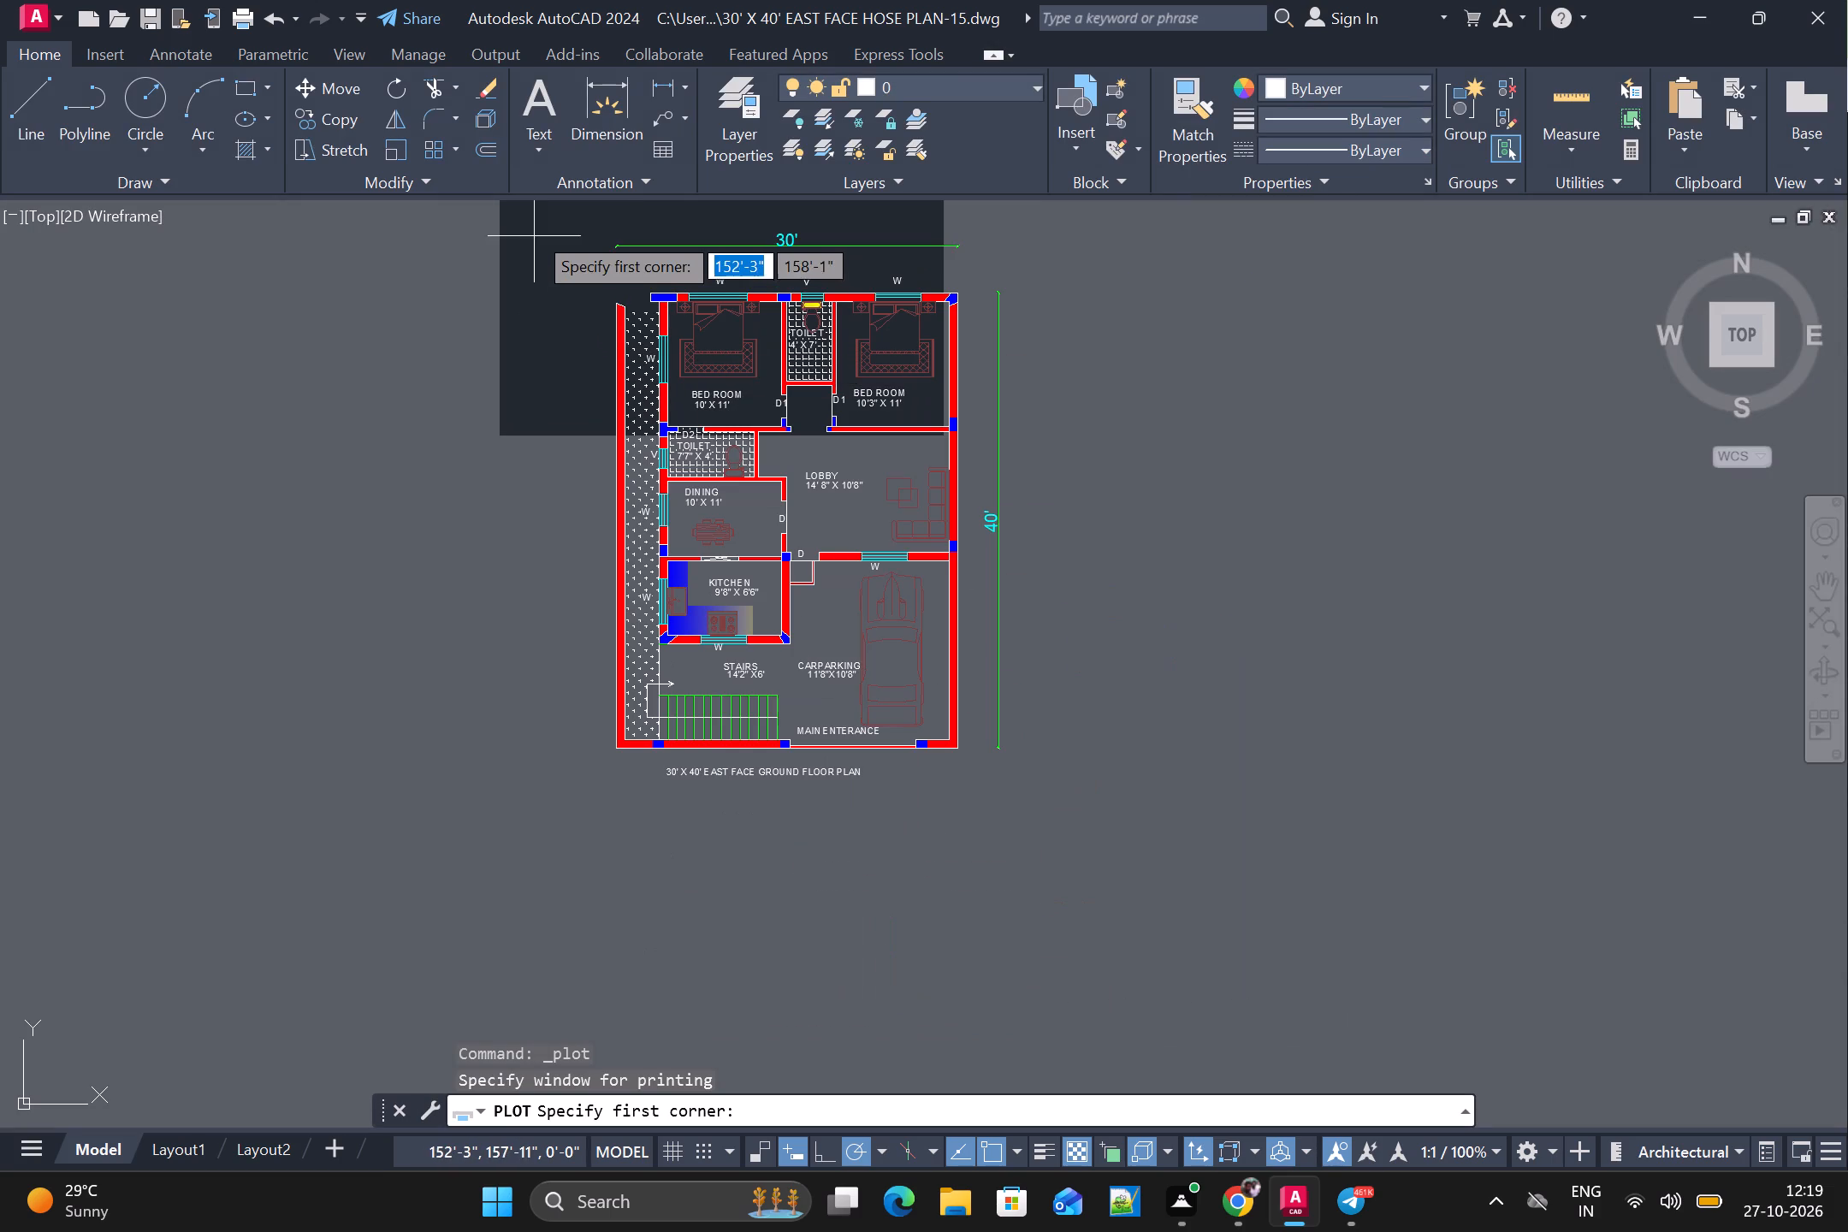
pyautogui.moveTo(534, 225); pyautogui.dragTo(1046, 773)
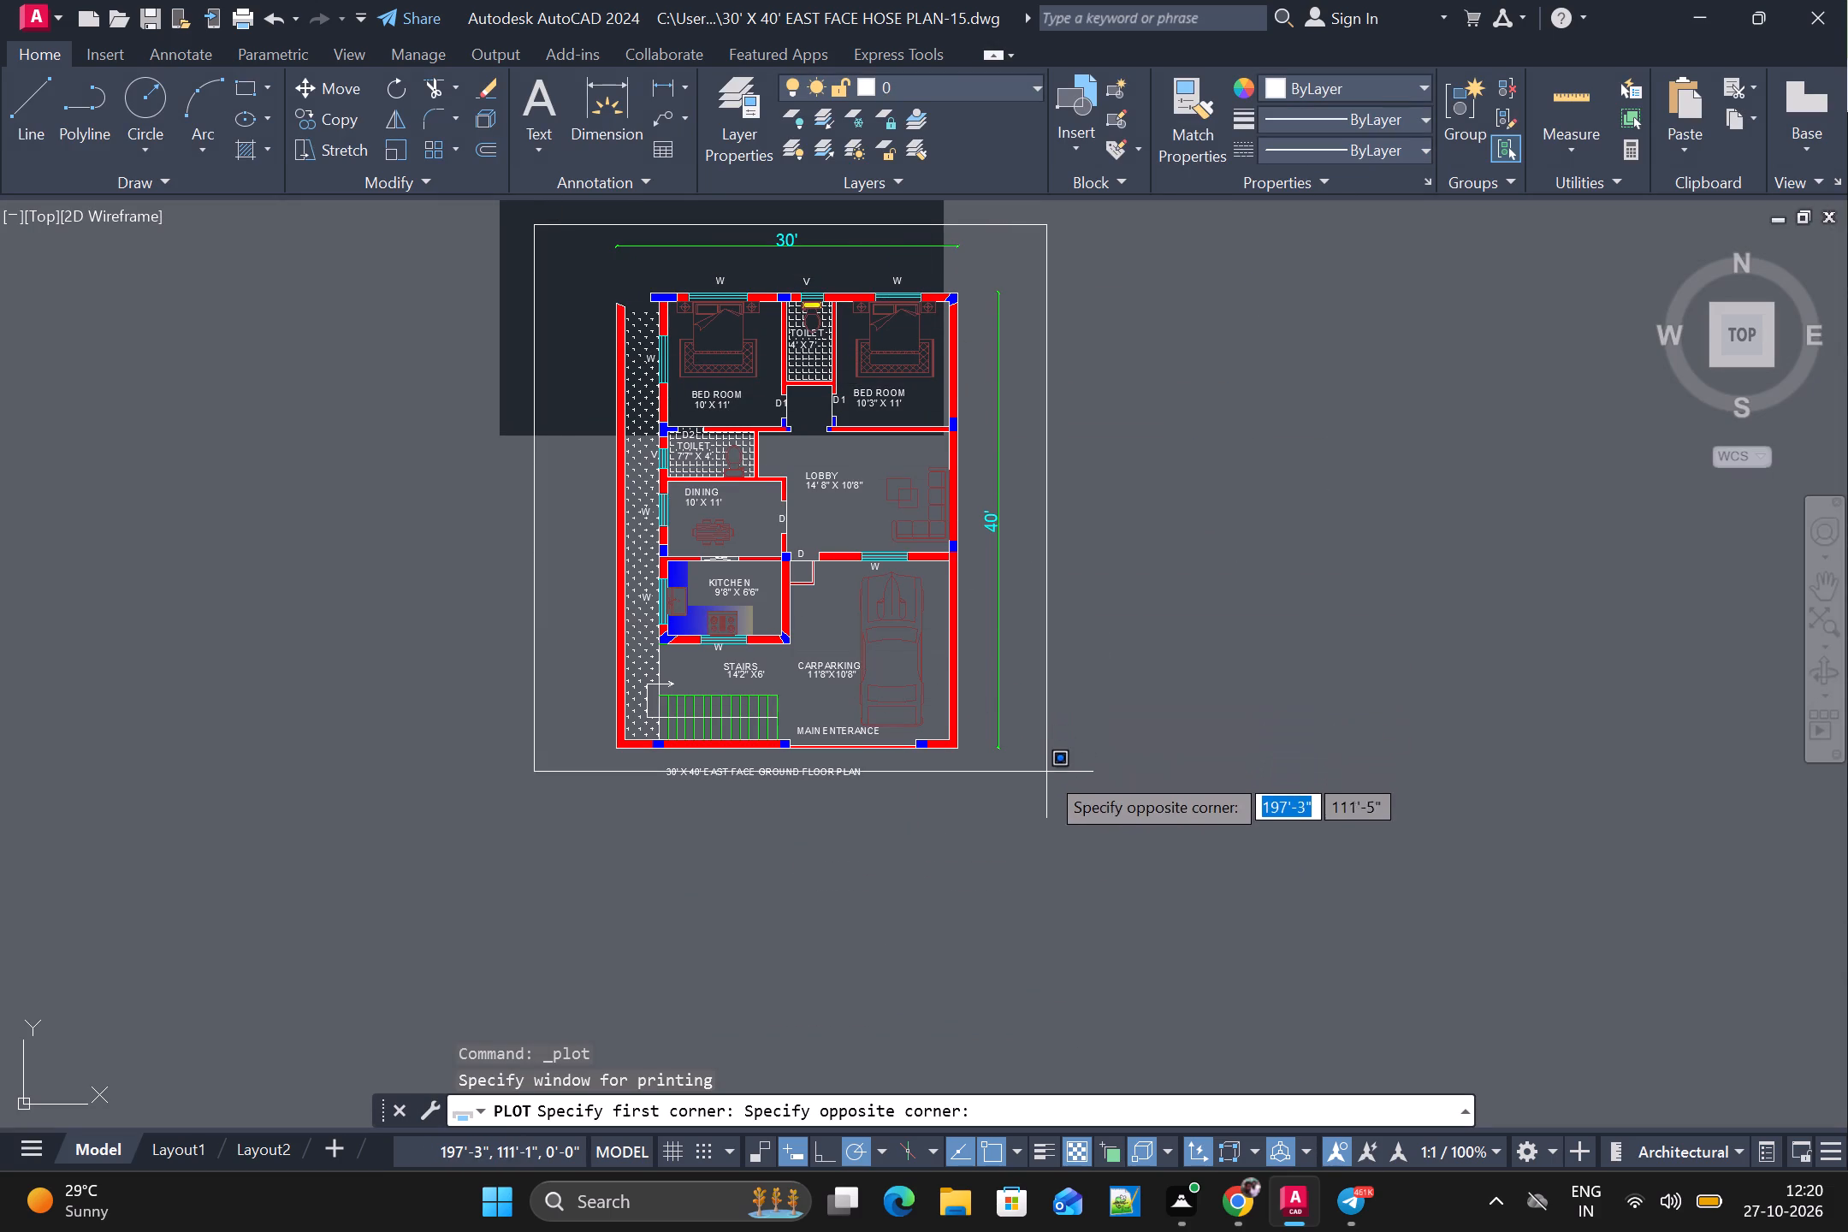
pyautogui.moveTo(1046, 773); pyautogui.dragTo(1045, 791)
pyautogui.click(1045, 791)
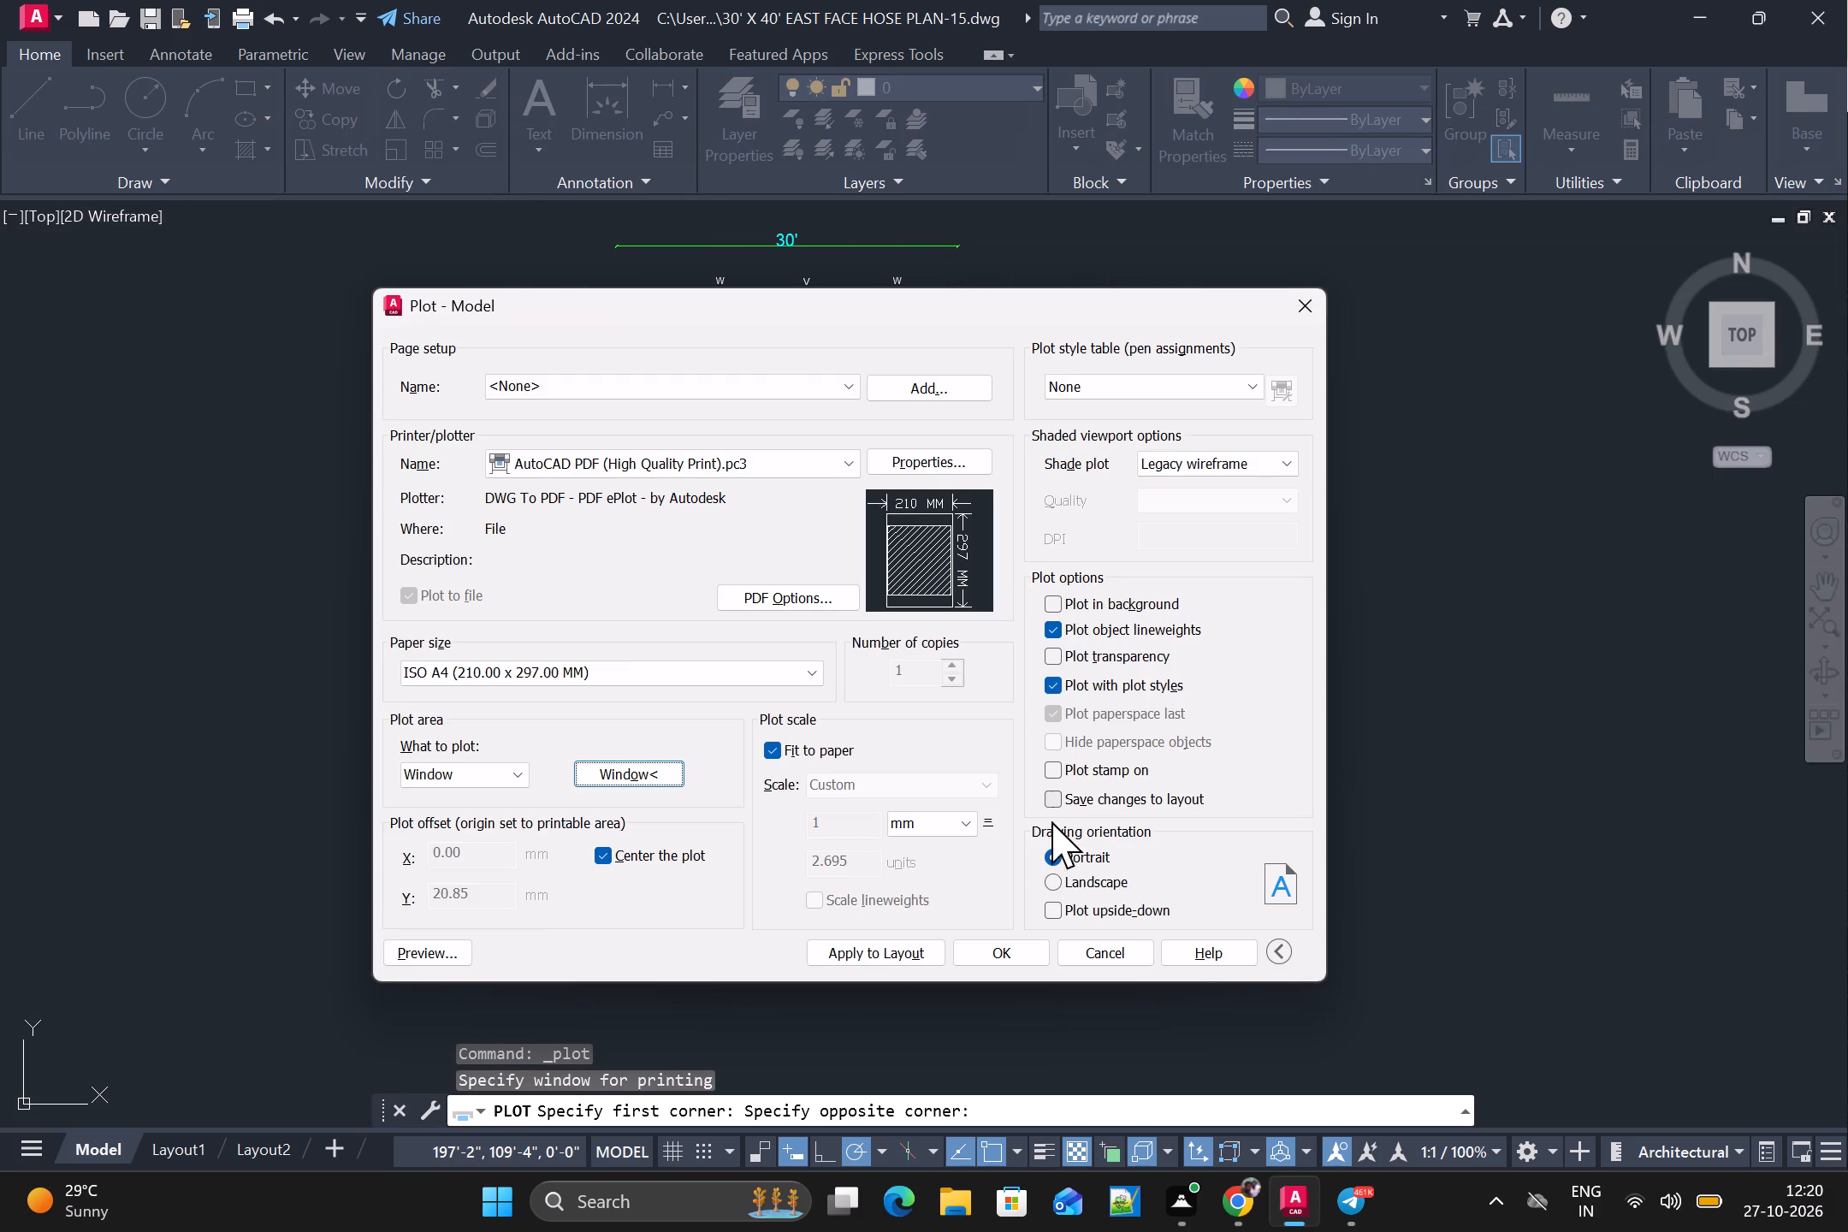
# Apply the plot settings to the layout and plot to 30' X 40' EAST FACE HOSE PLAN-15-Model.pdf in the Desktop's FUJI AUTOCAD PROJECTS folder.
pyautogui.click(879, 946)
pyautogui.click(992, 949)
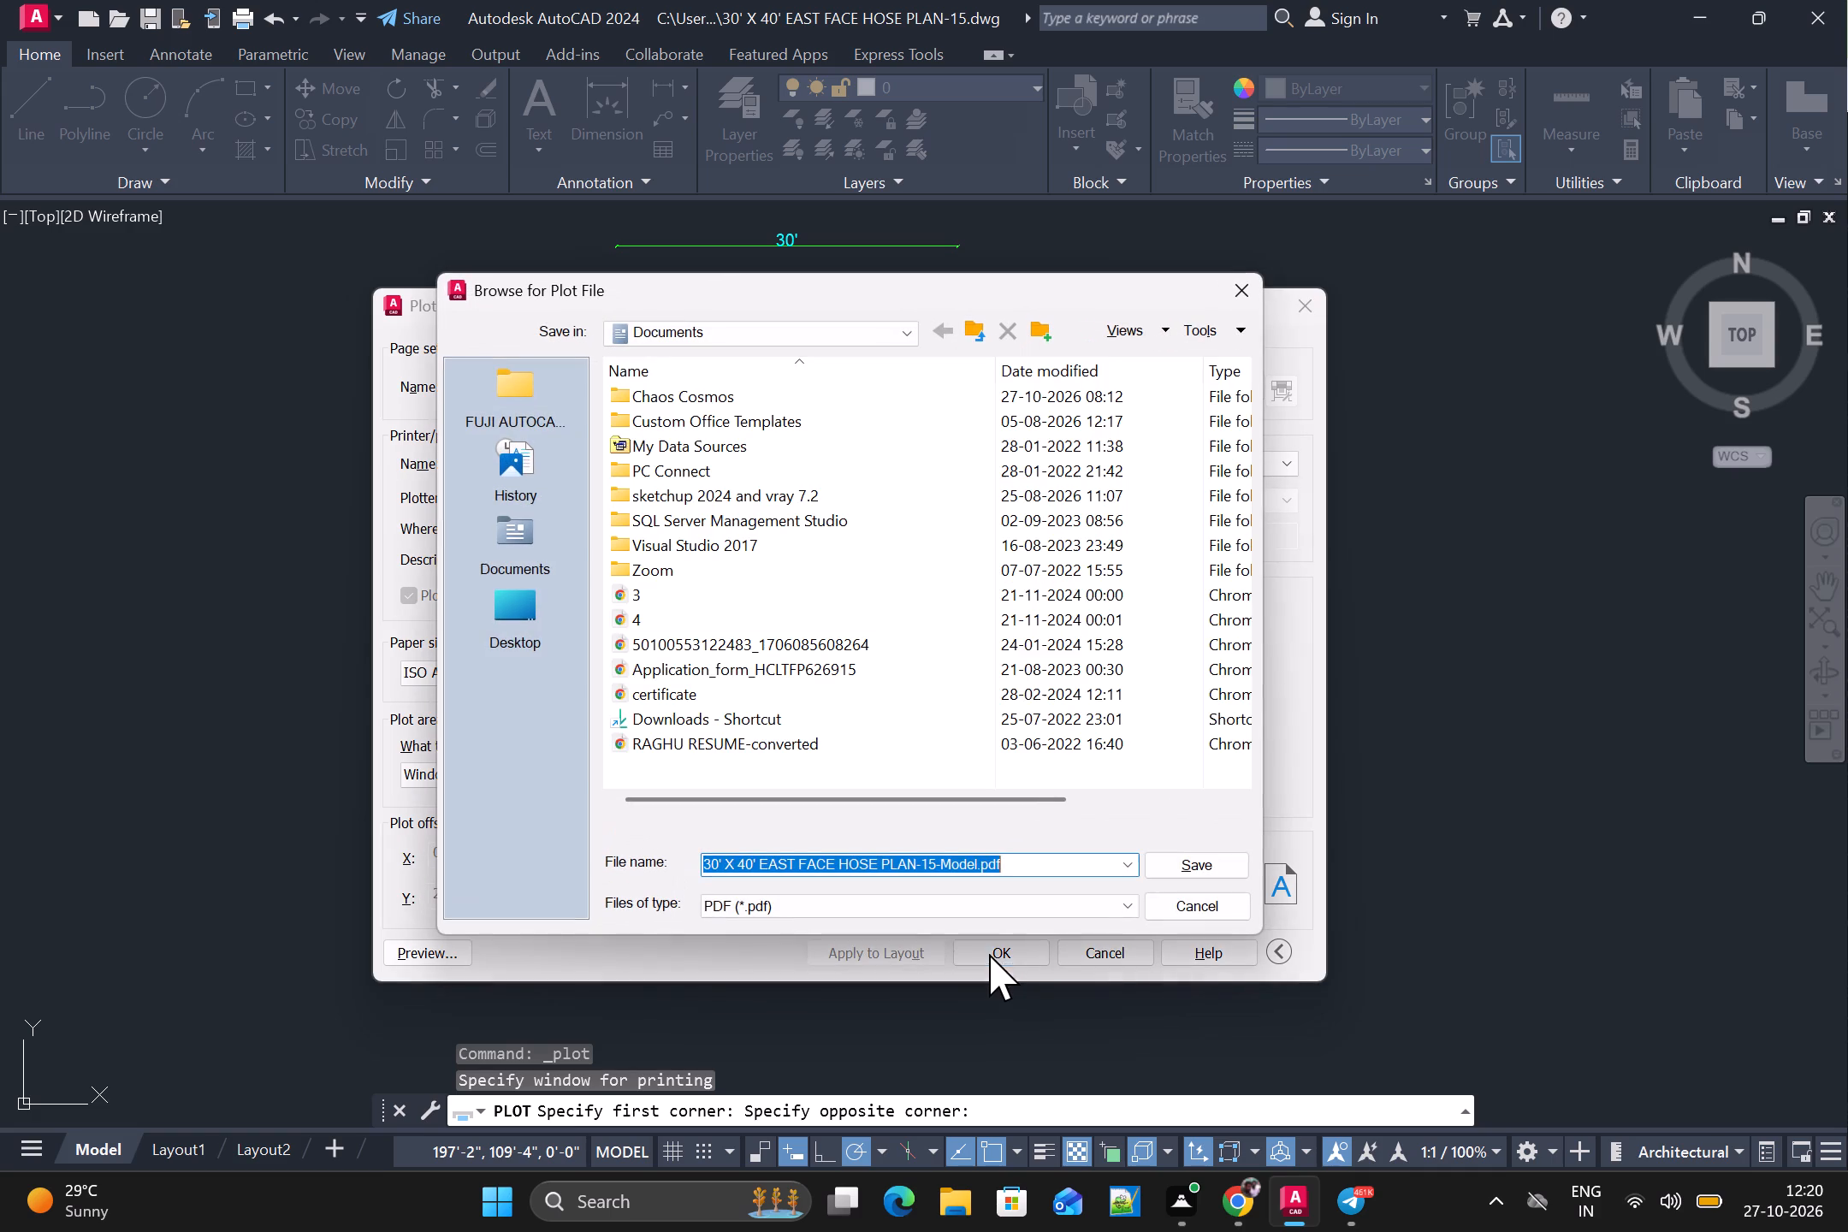
pyautogui.click(518, 612)
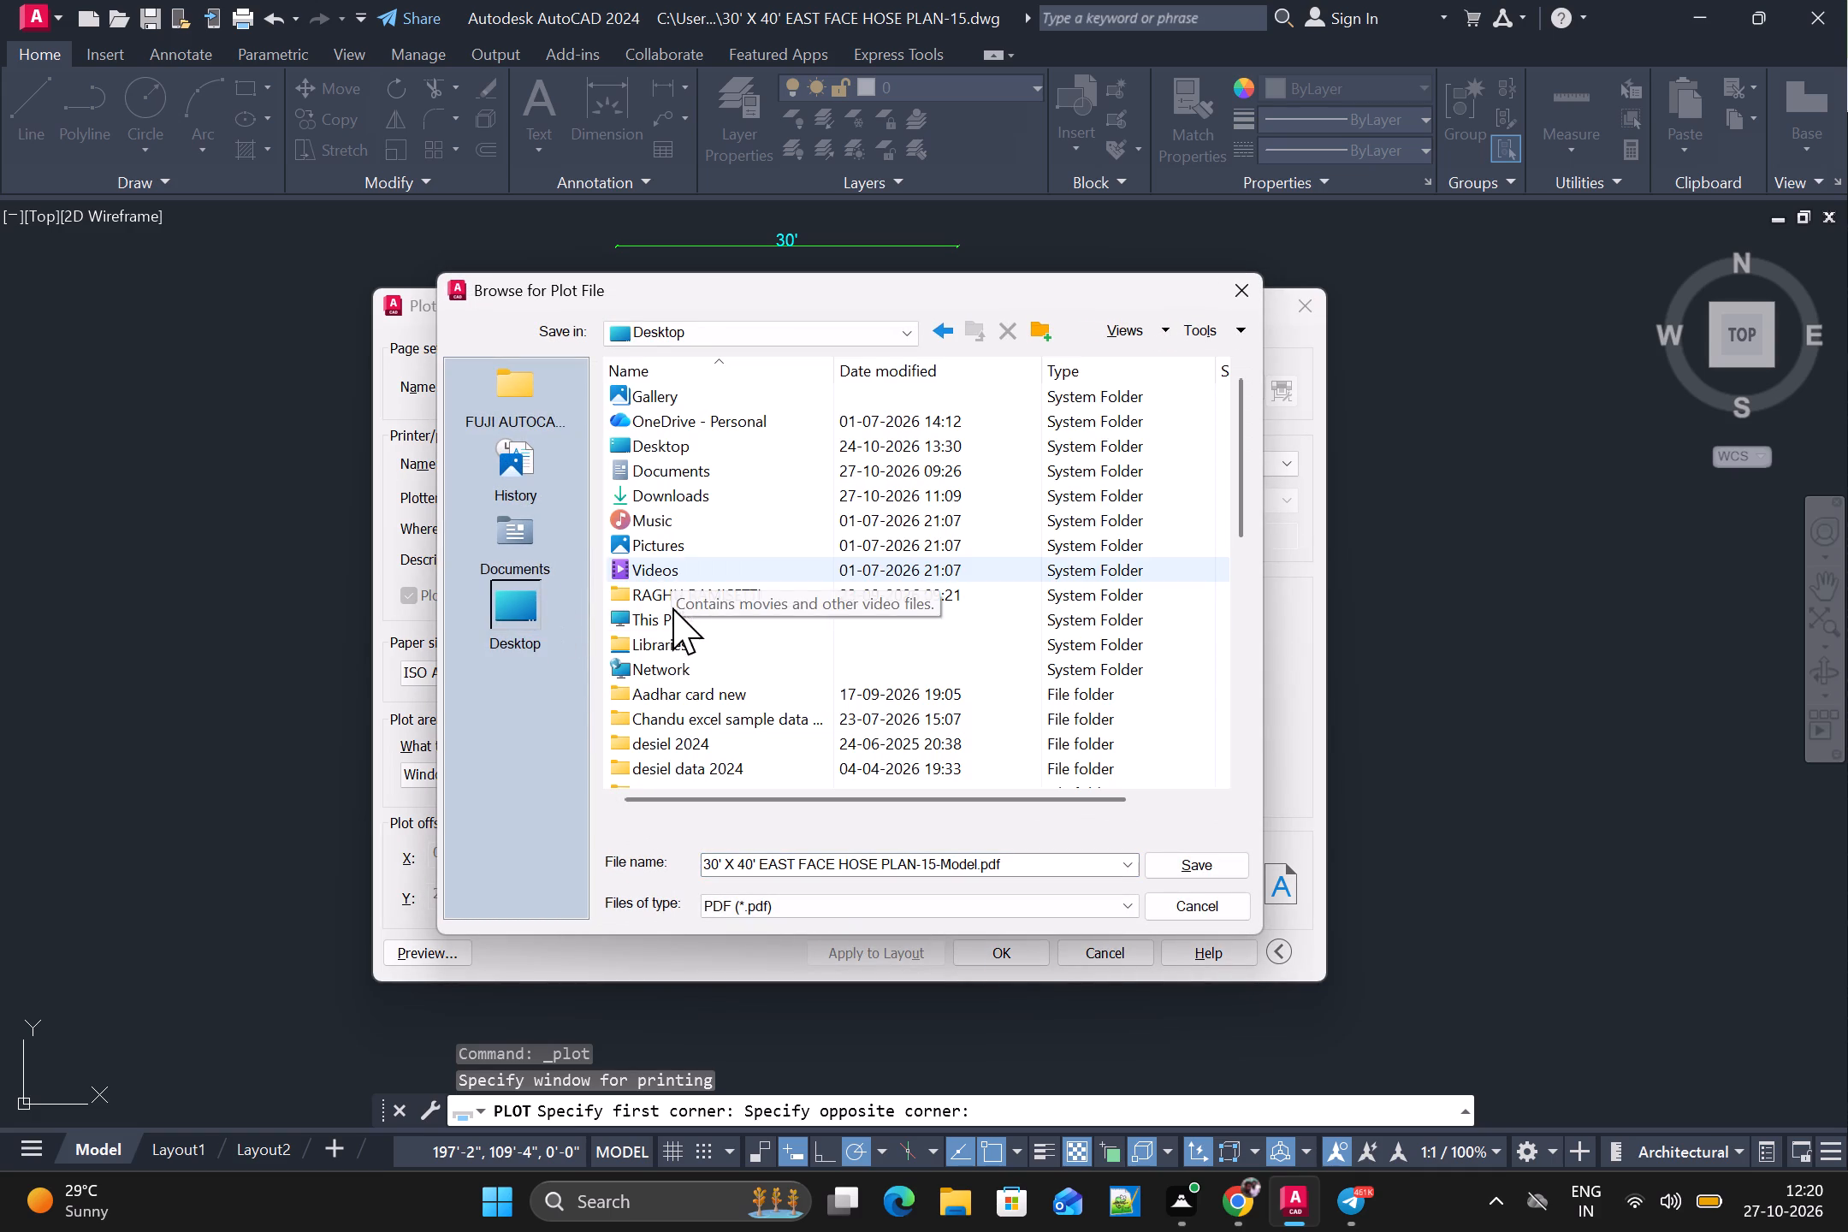
pyautogui.scroll(-1, 681, 685)
pyautogui.doubleClick(685, 489)
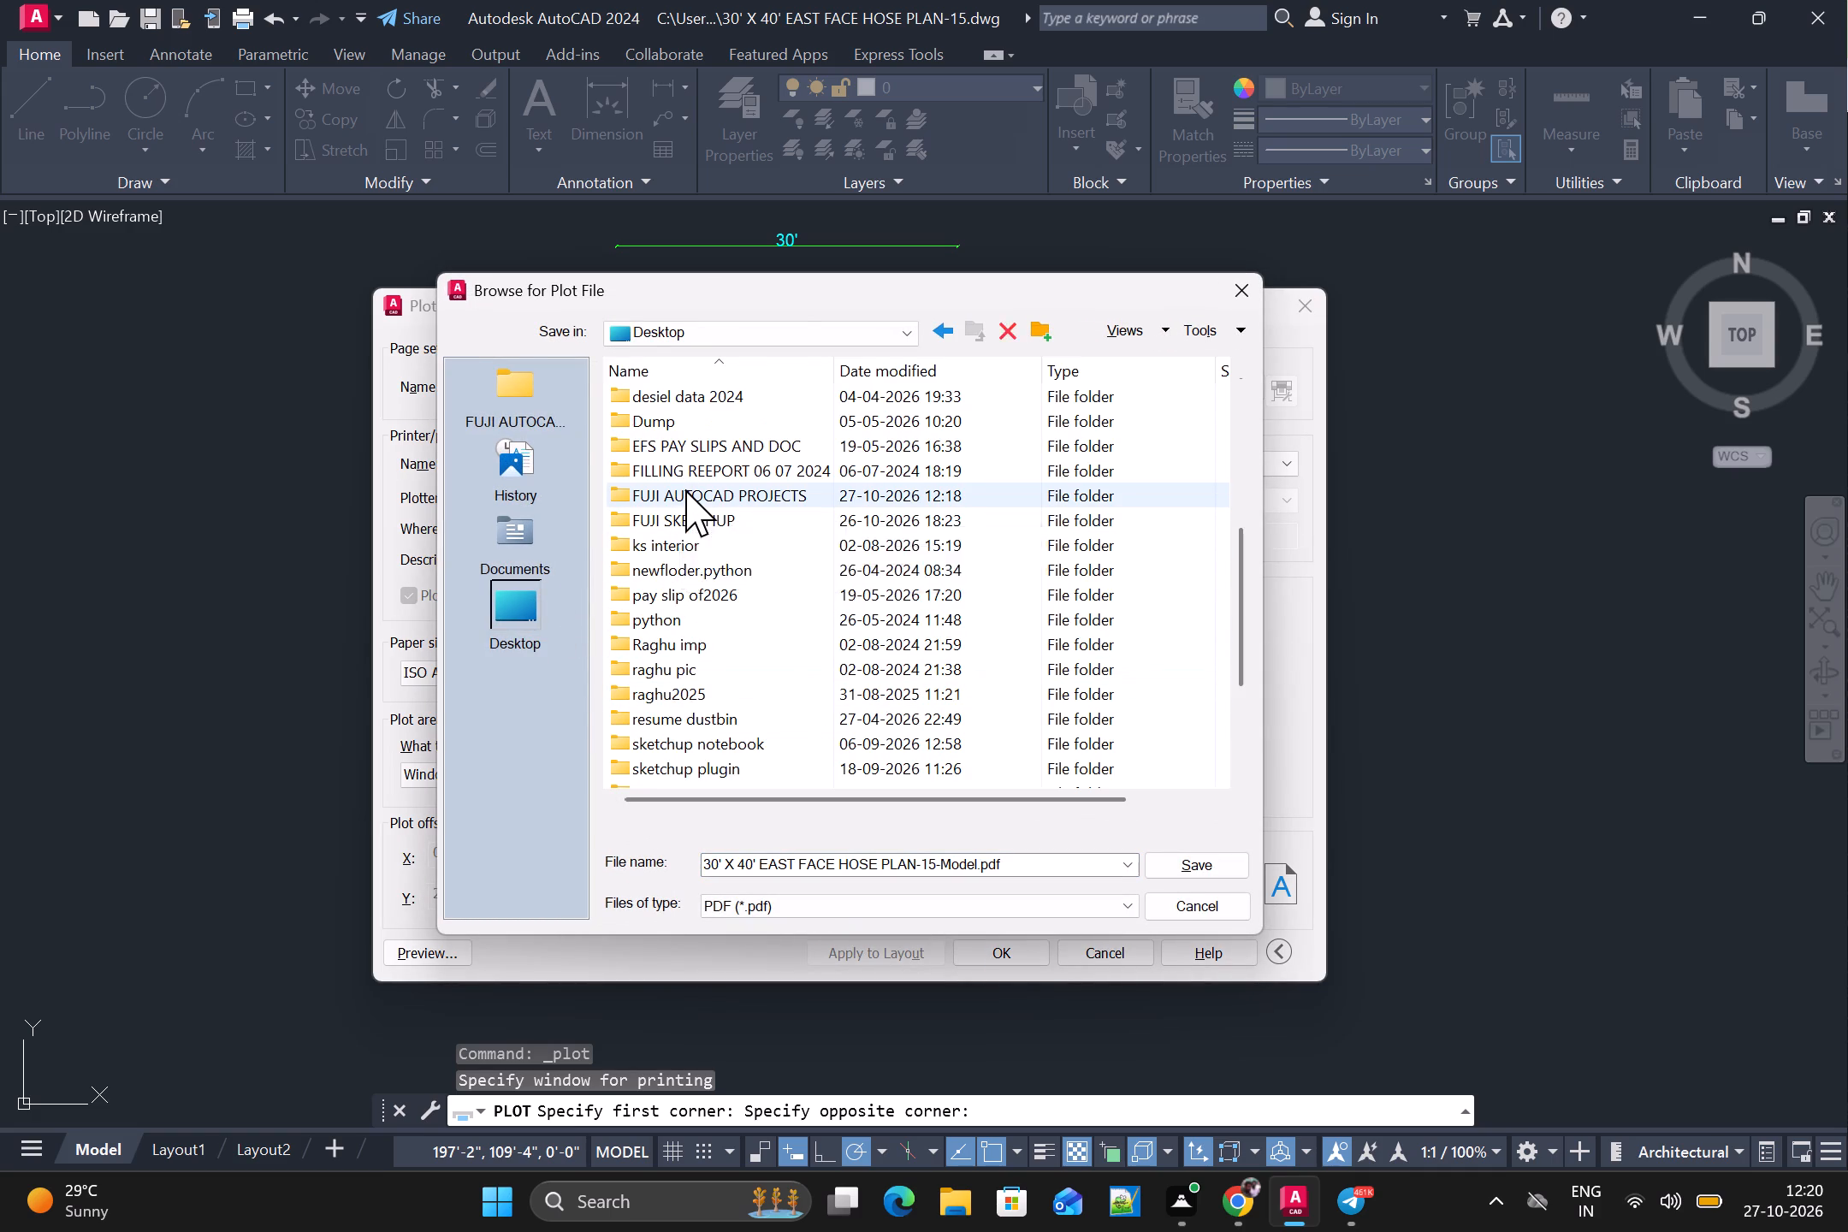
pyautogui.click(1227, 871)
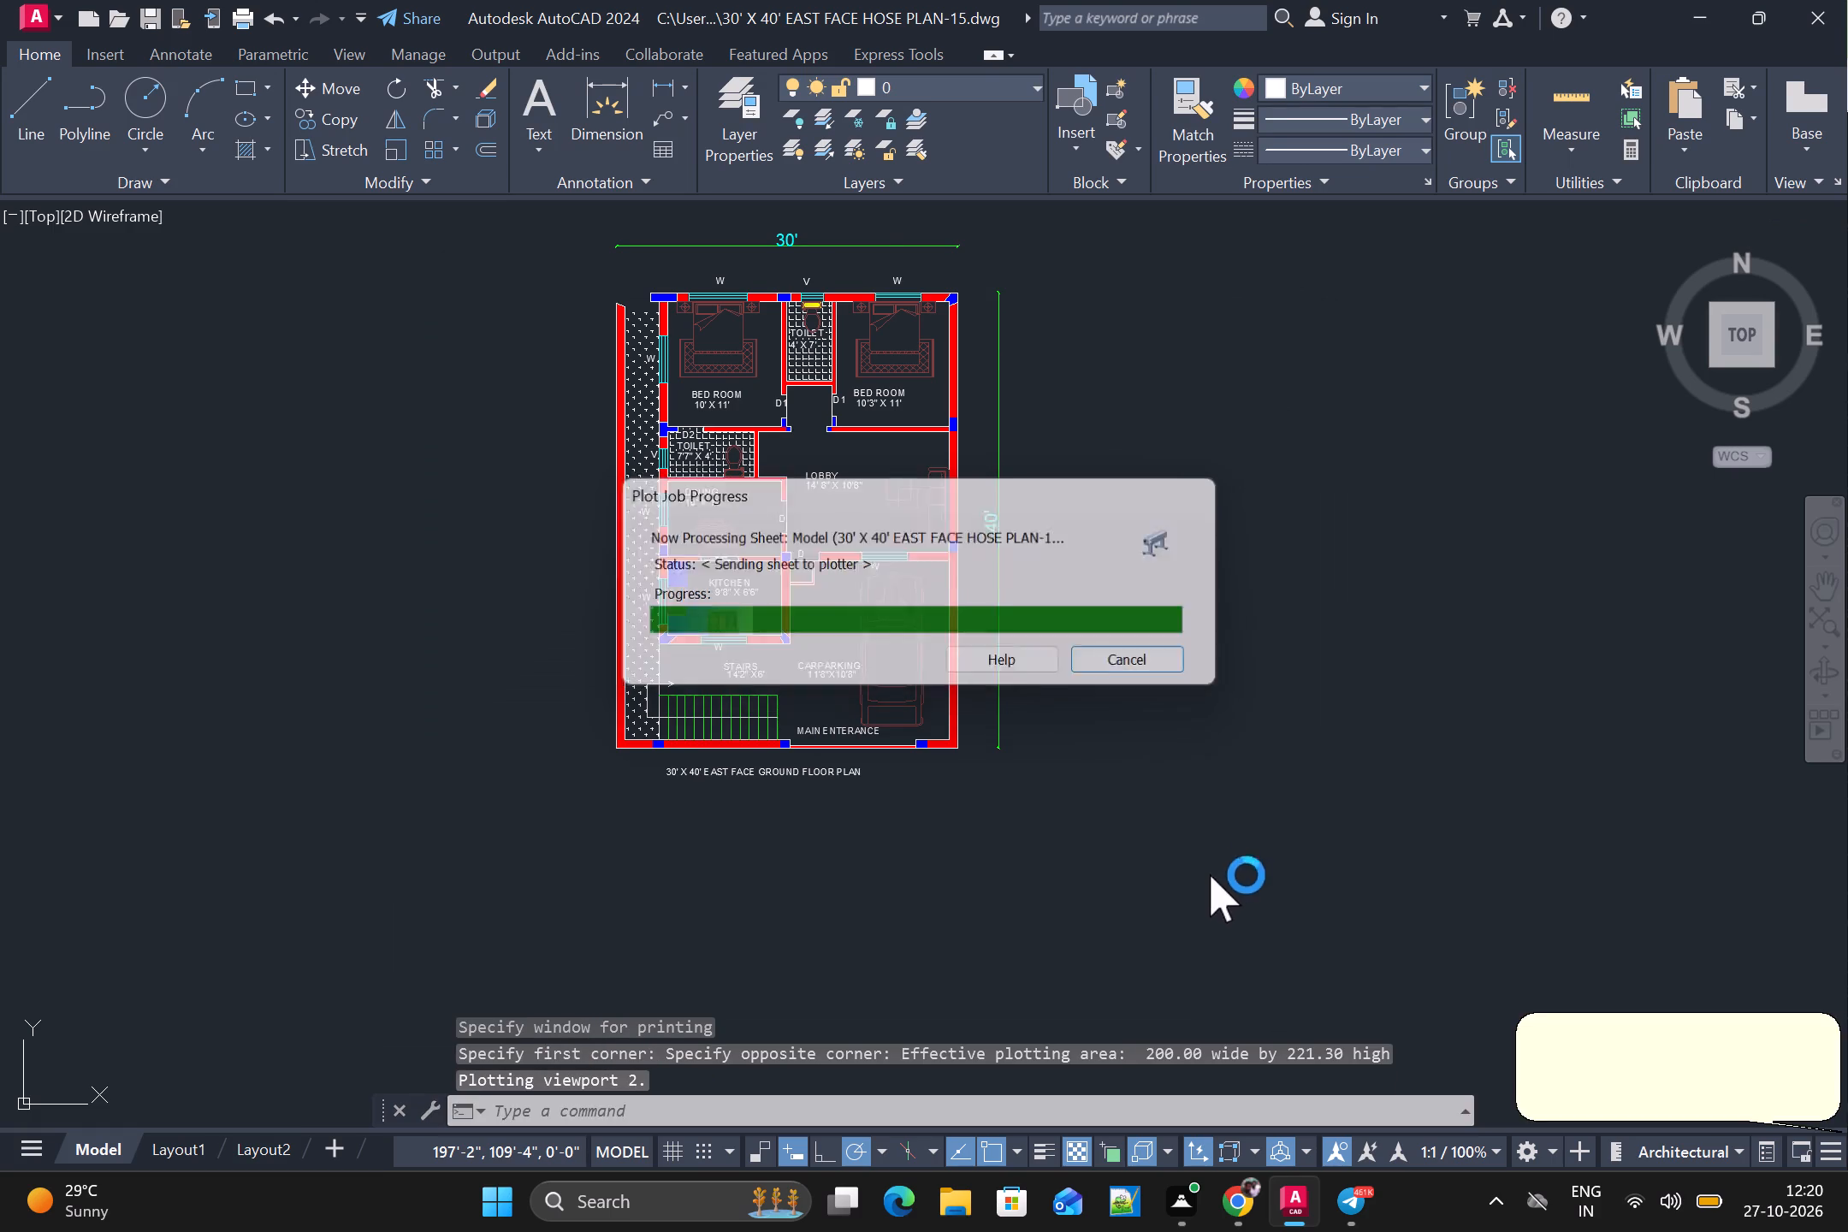
# Look over the plotted floor plan PDF in Chrome, and switch to the Fuji window.
pyautogui.scroll(-1, 1208, 874)
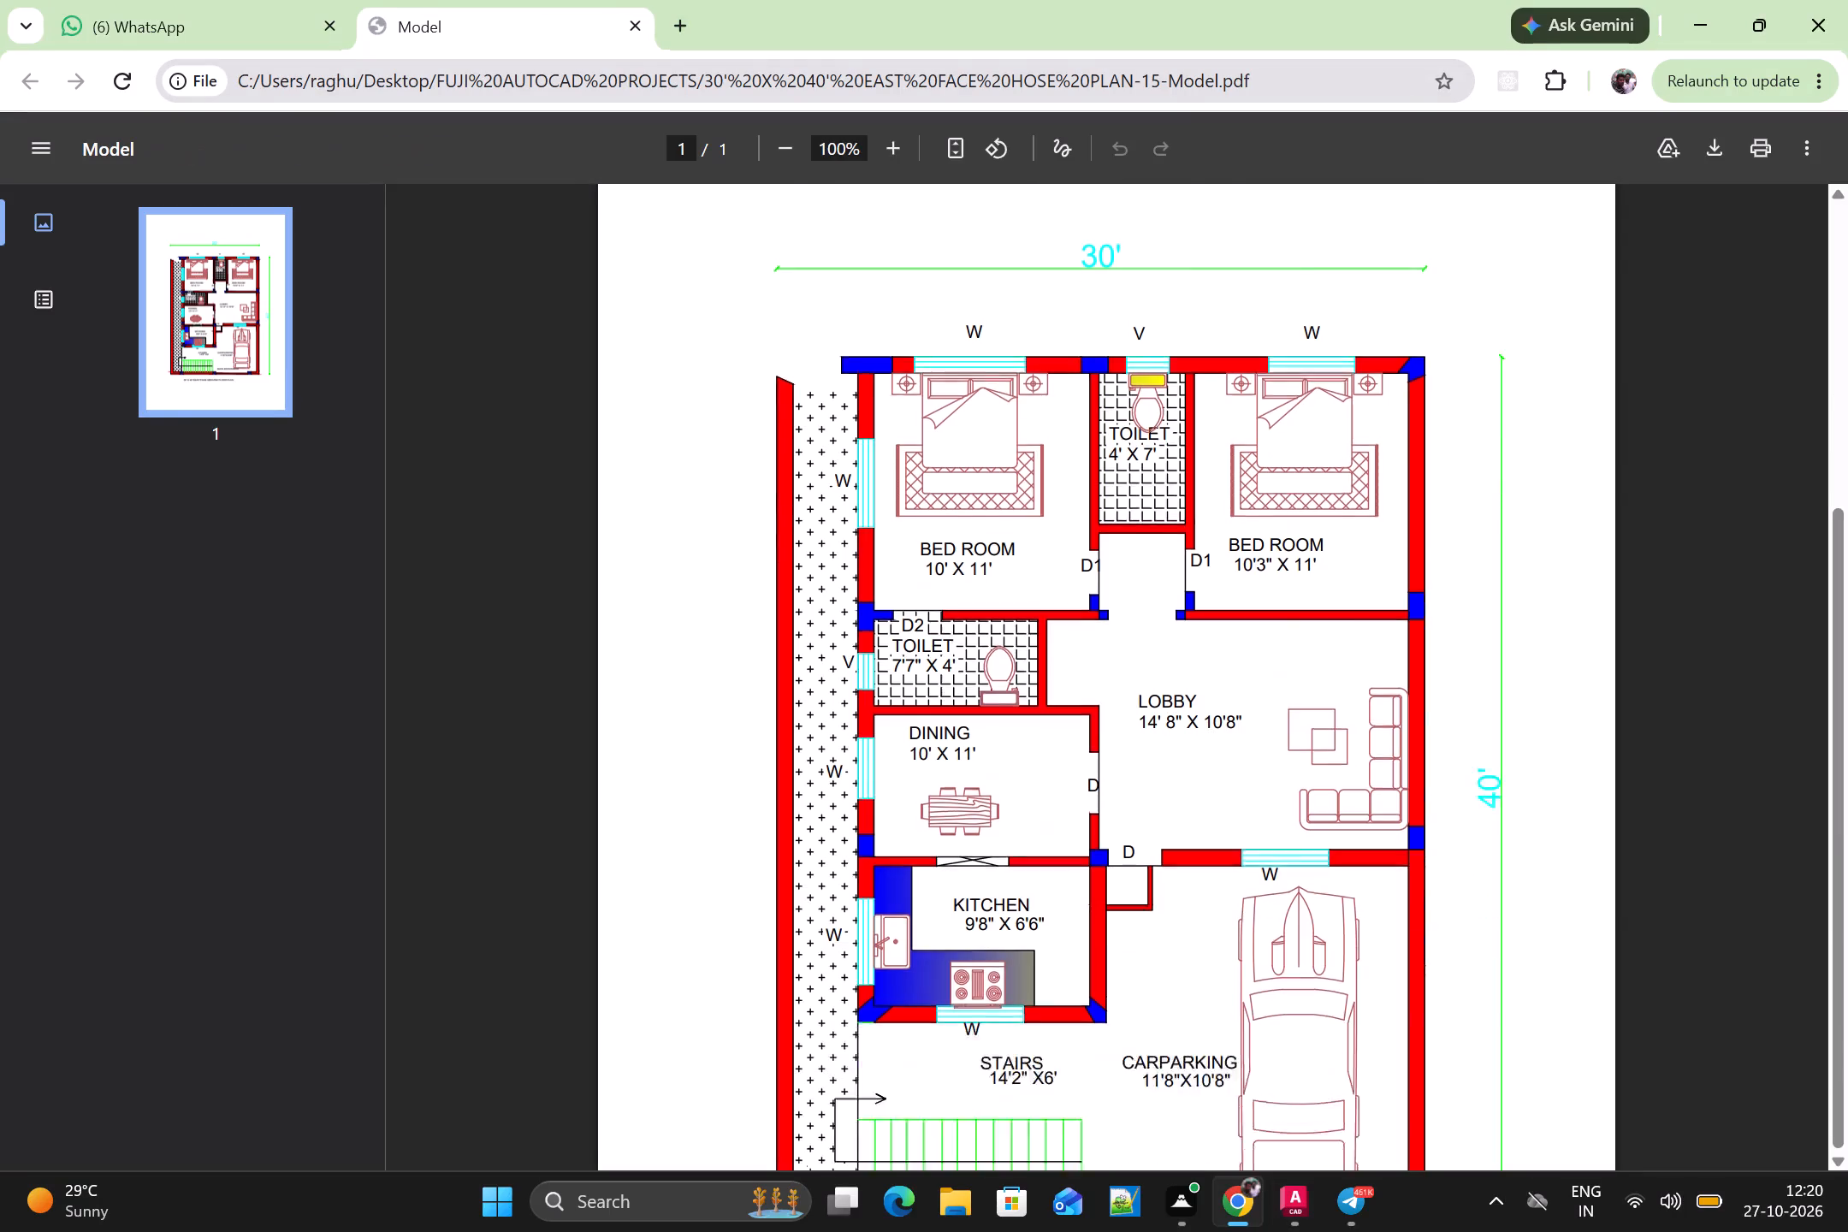
pyautogui.scroll(1, 1208, 874)
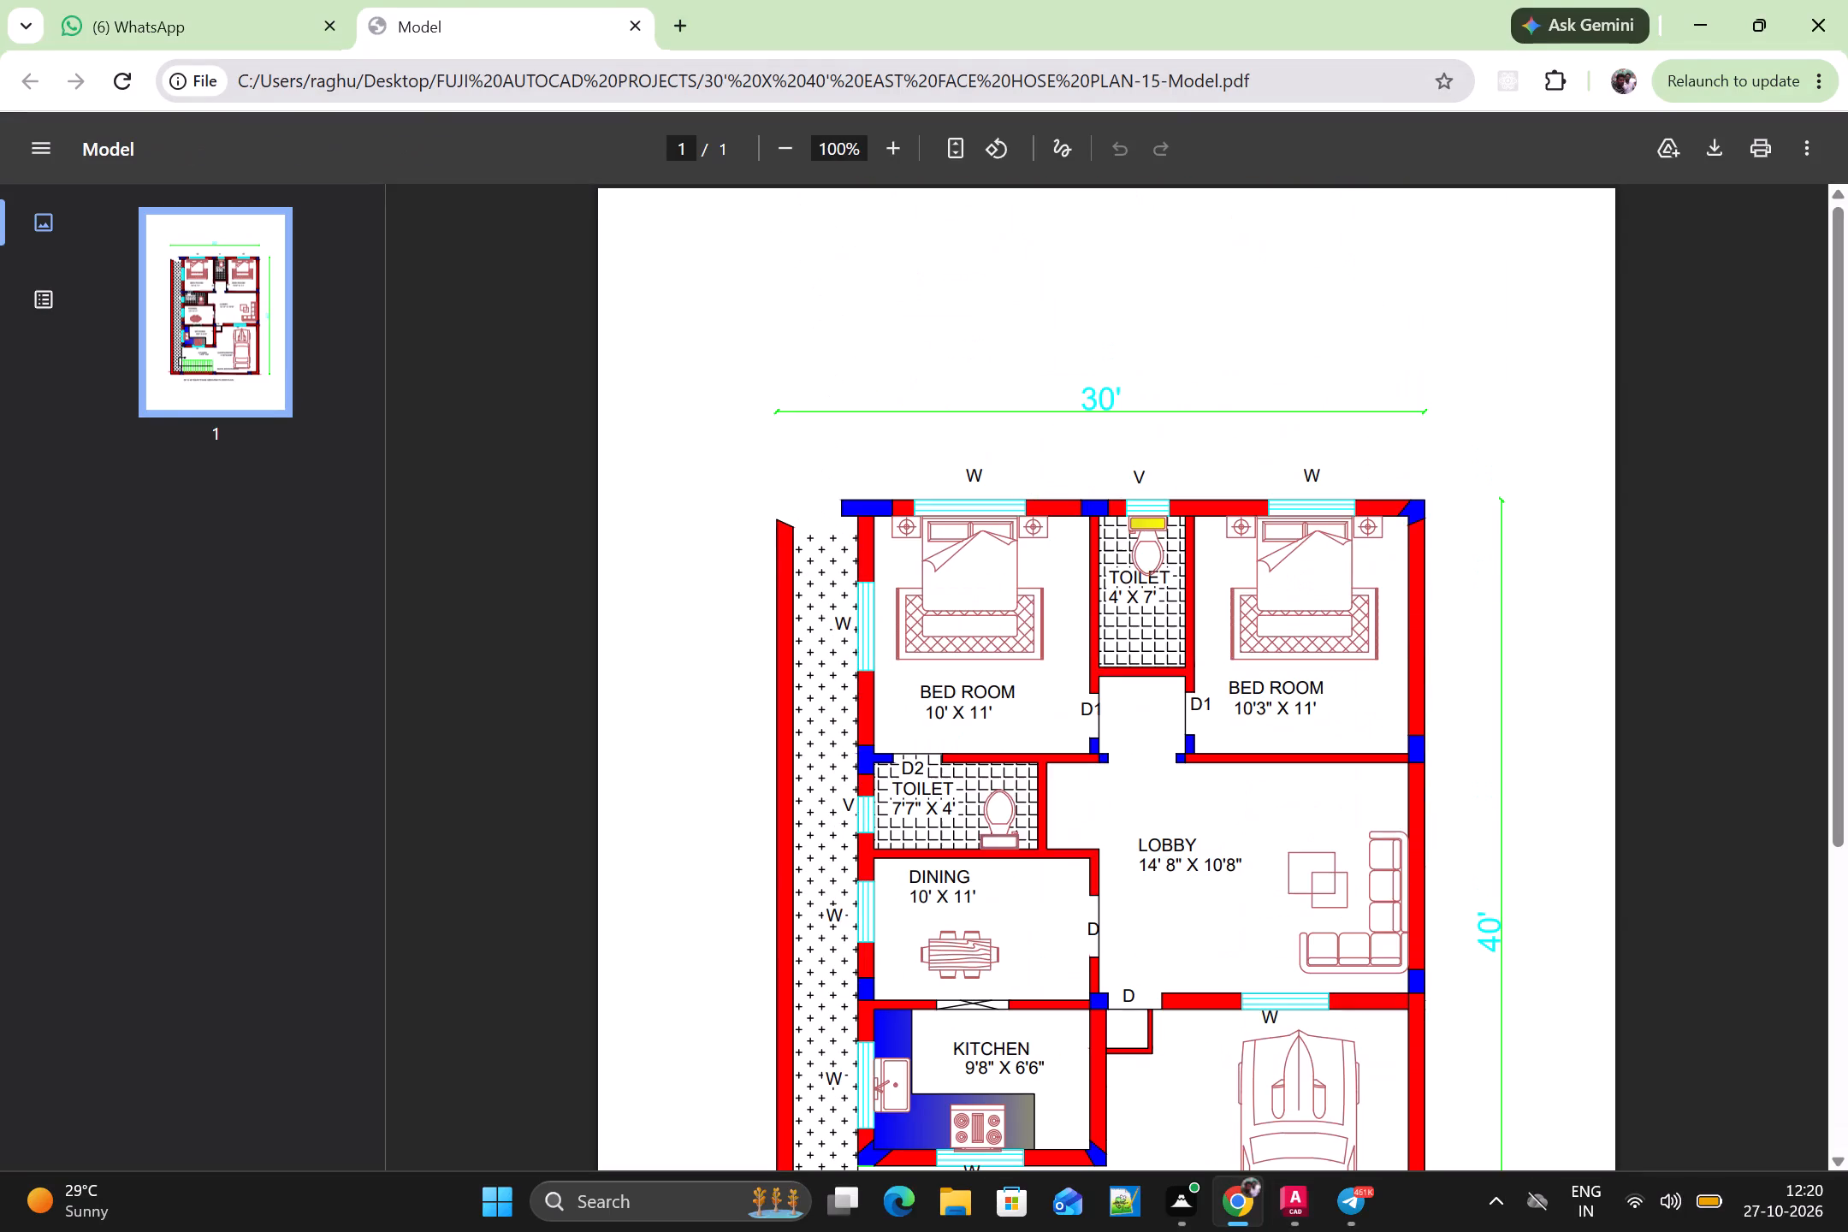
pyautogui.hotkey('alt', 'Tab')
pyautogui.hotkey('alt', 'Tab')
pyautogui.hotkey('alt', 'Tab')
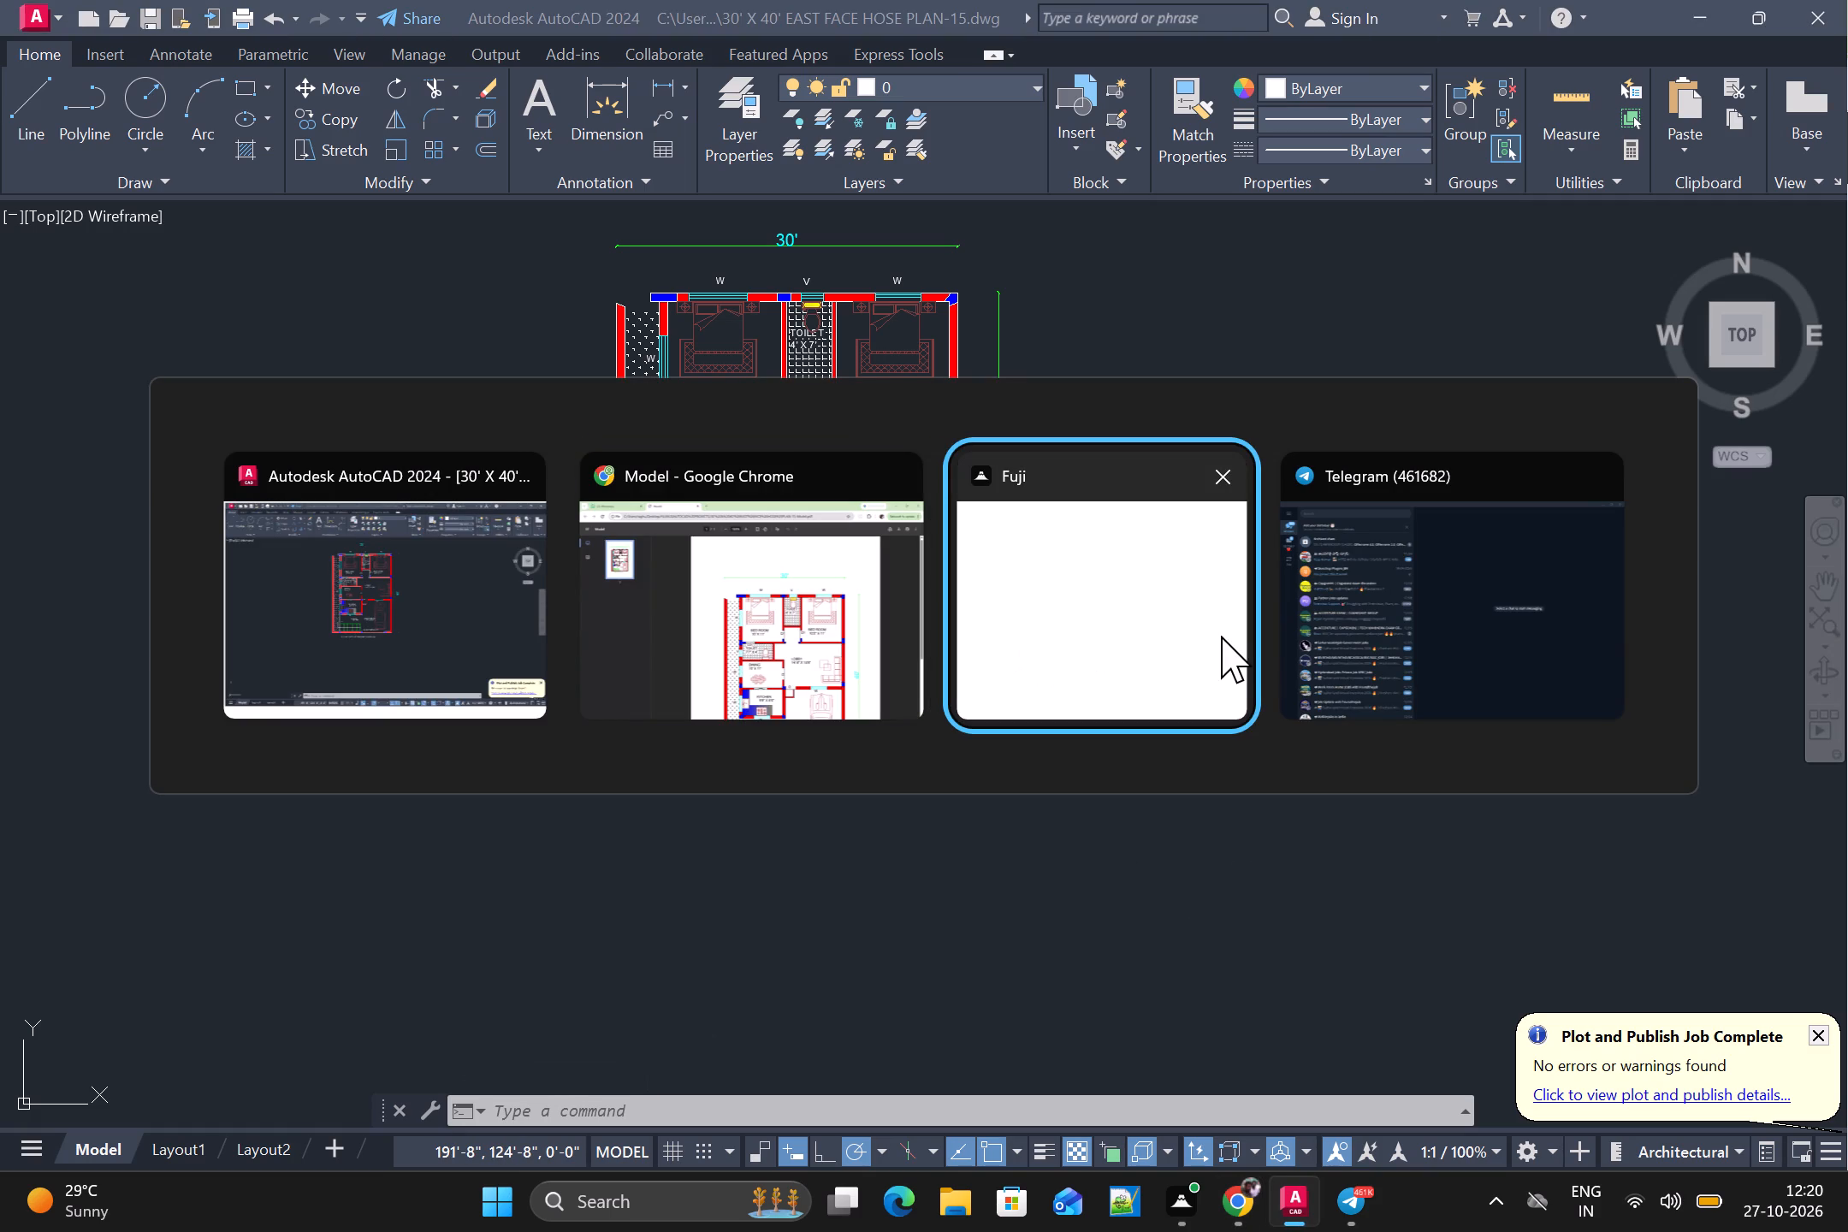